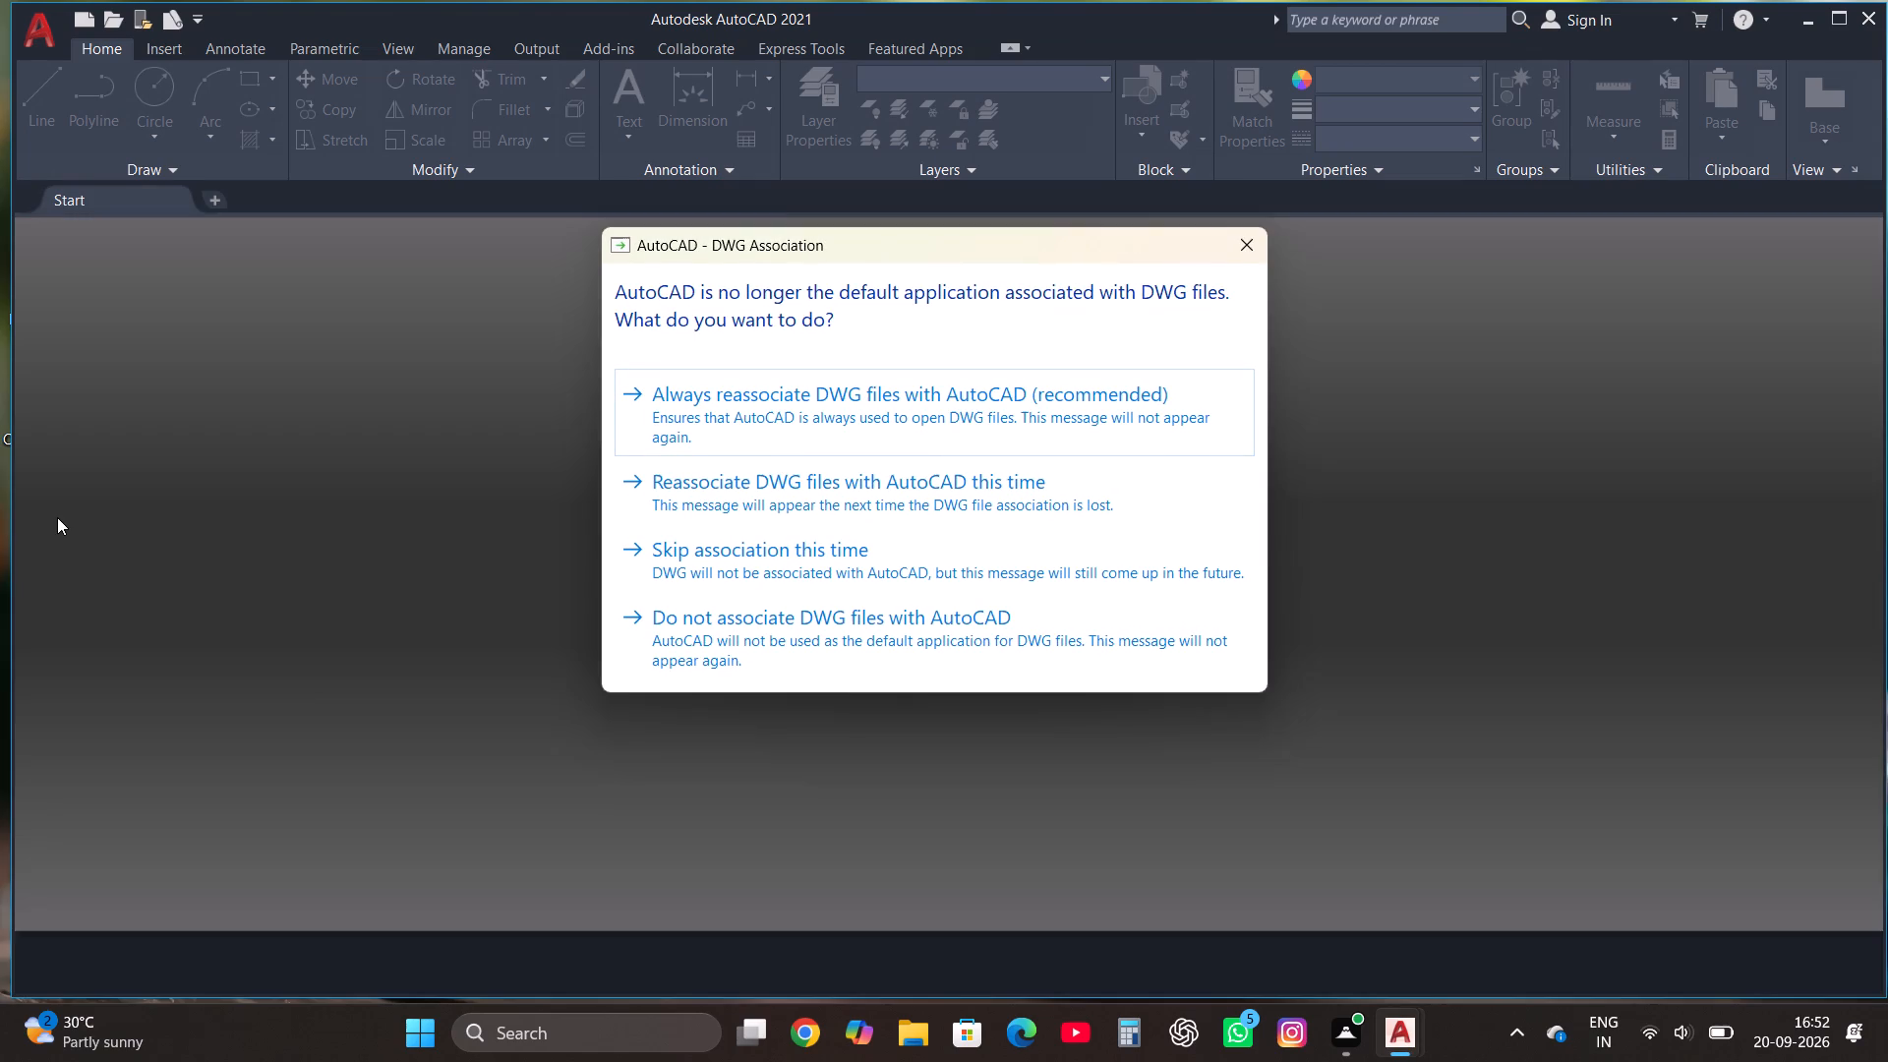
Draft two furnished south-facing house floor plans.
Dismiss the DWG association prompt without choosing an option and start a new drawing.
{"action": "left_click", "coordinate": [1238, 243]}
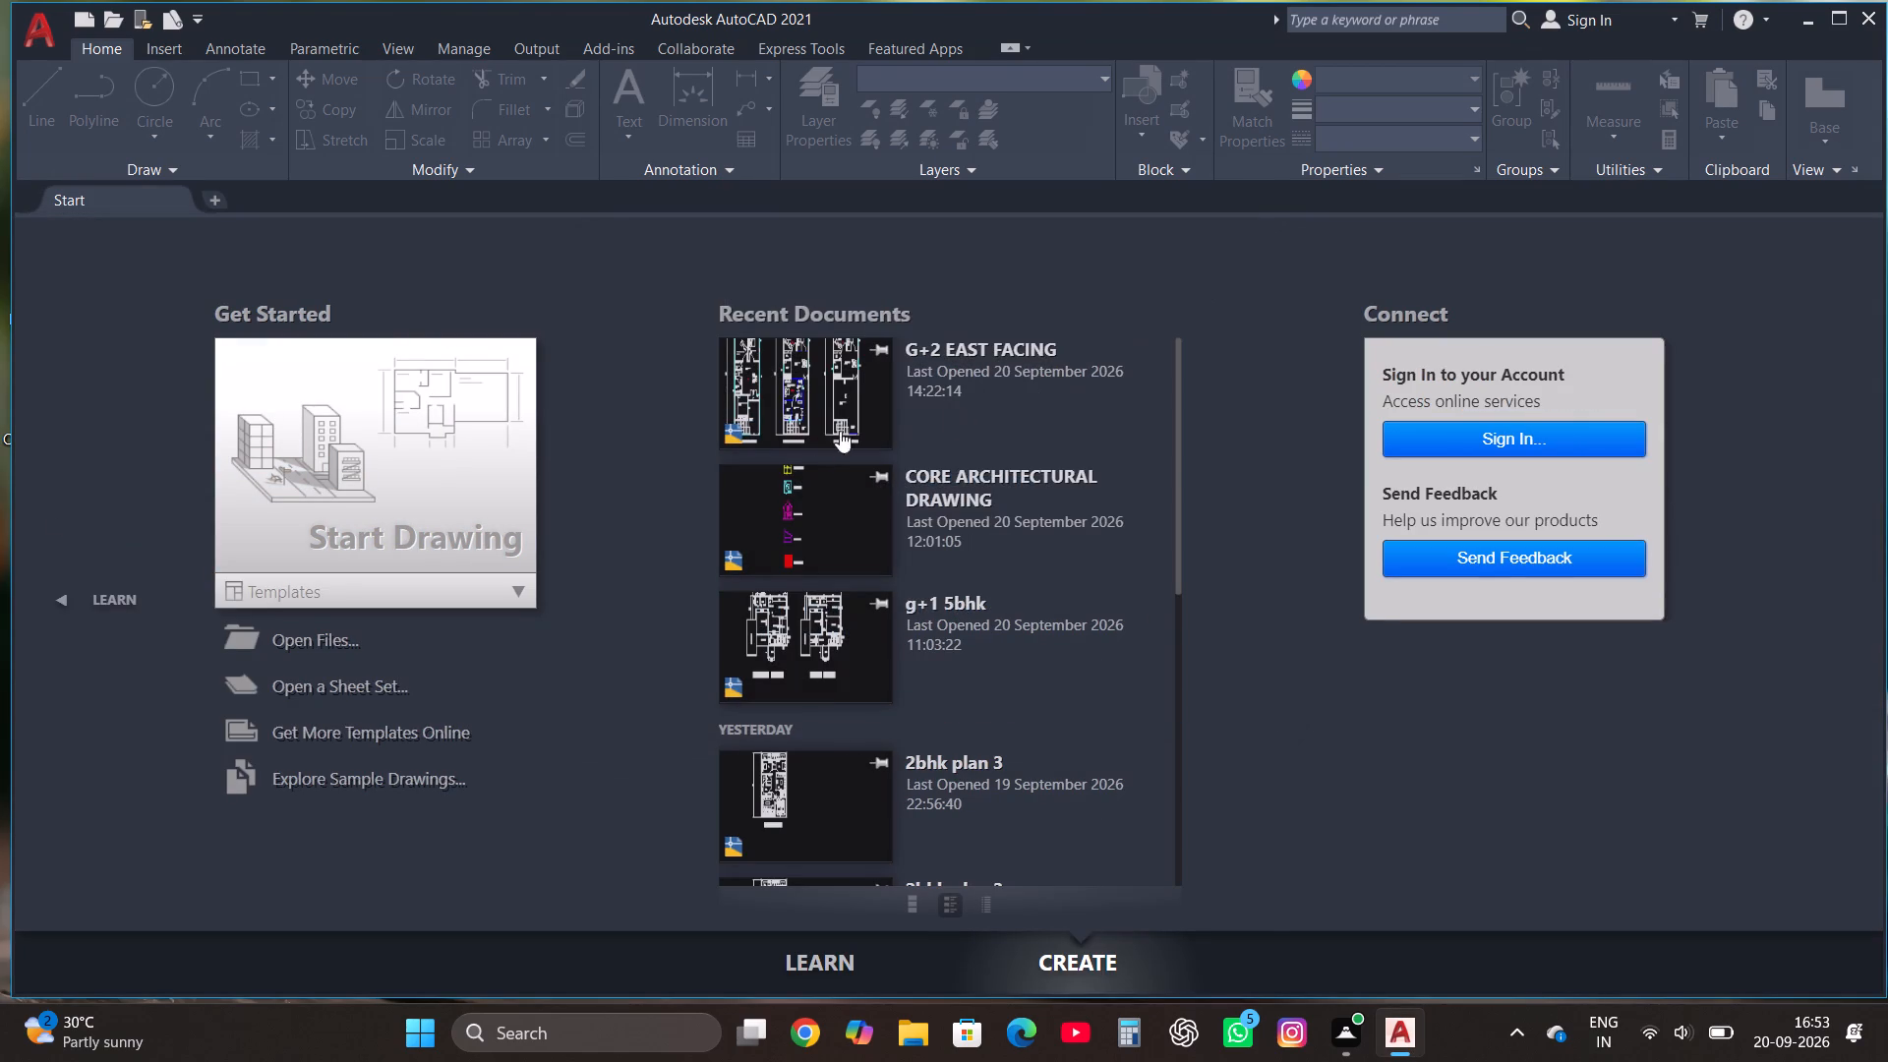
{"action": "left_click", "coordinate": [442, 445]}
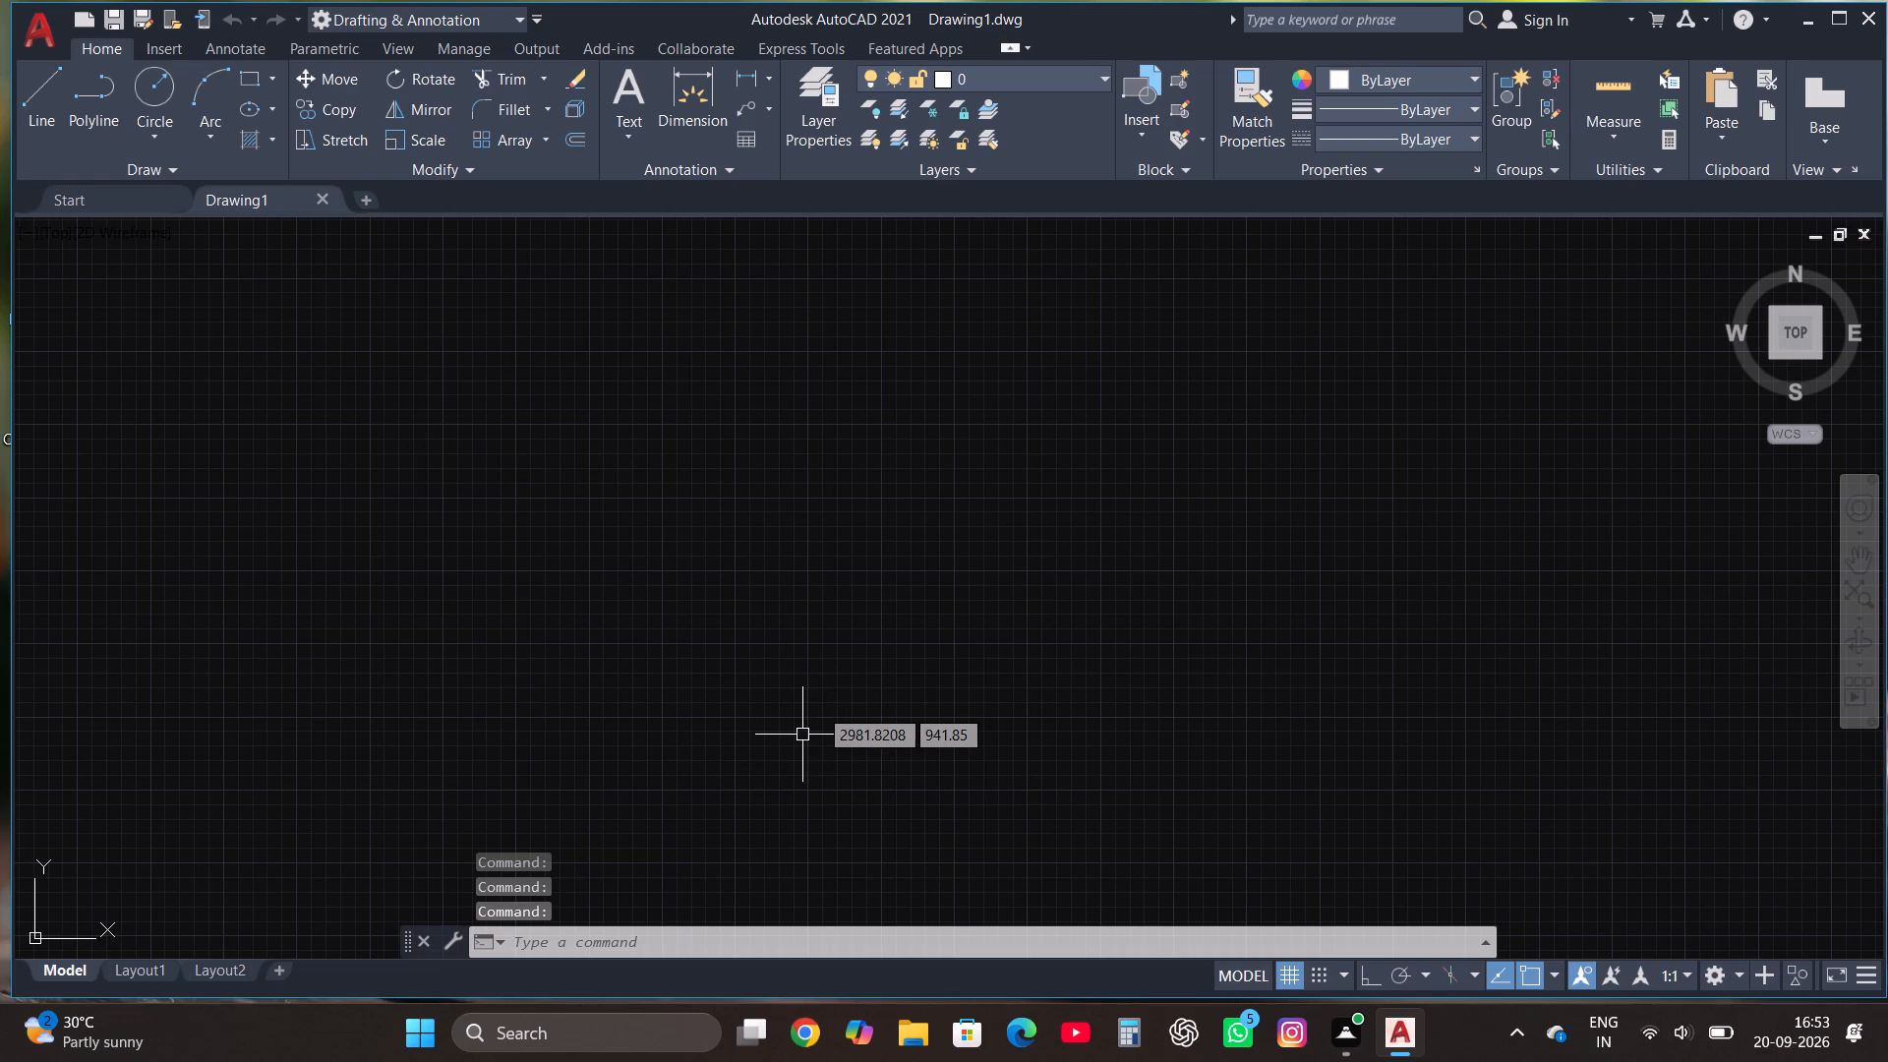
Enable maintaining a log file in the file safety options and switch logging on with LOGFILEON.
{"action": "type", "text": "opt"}
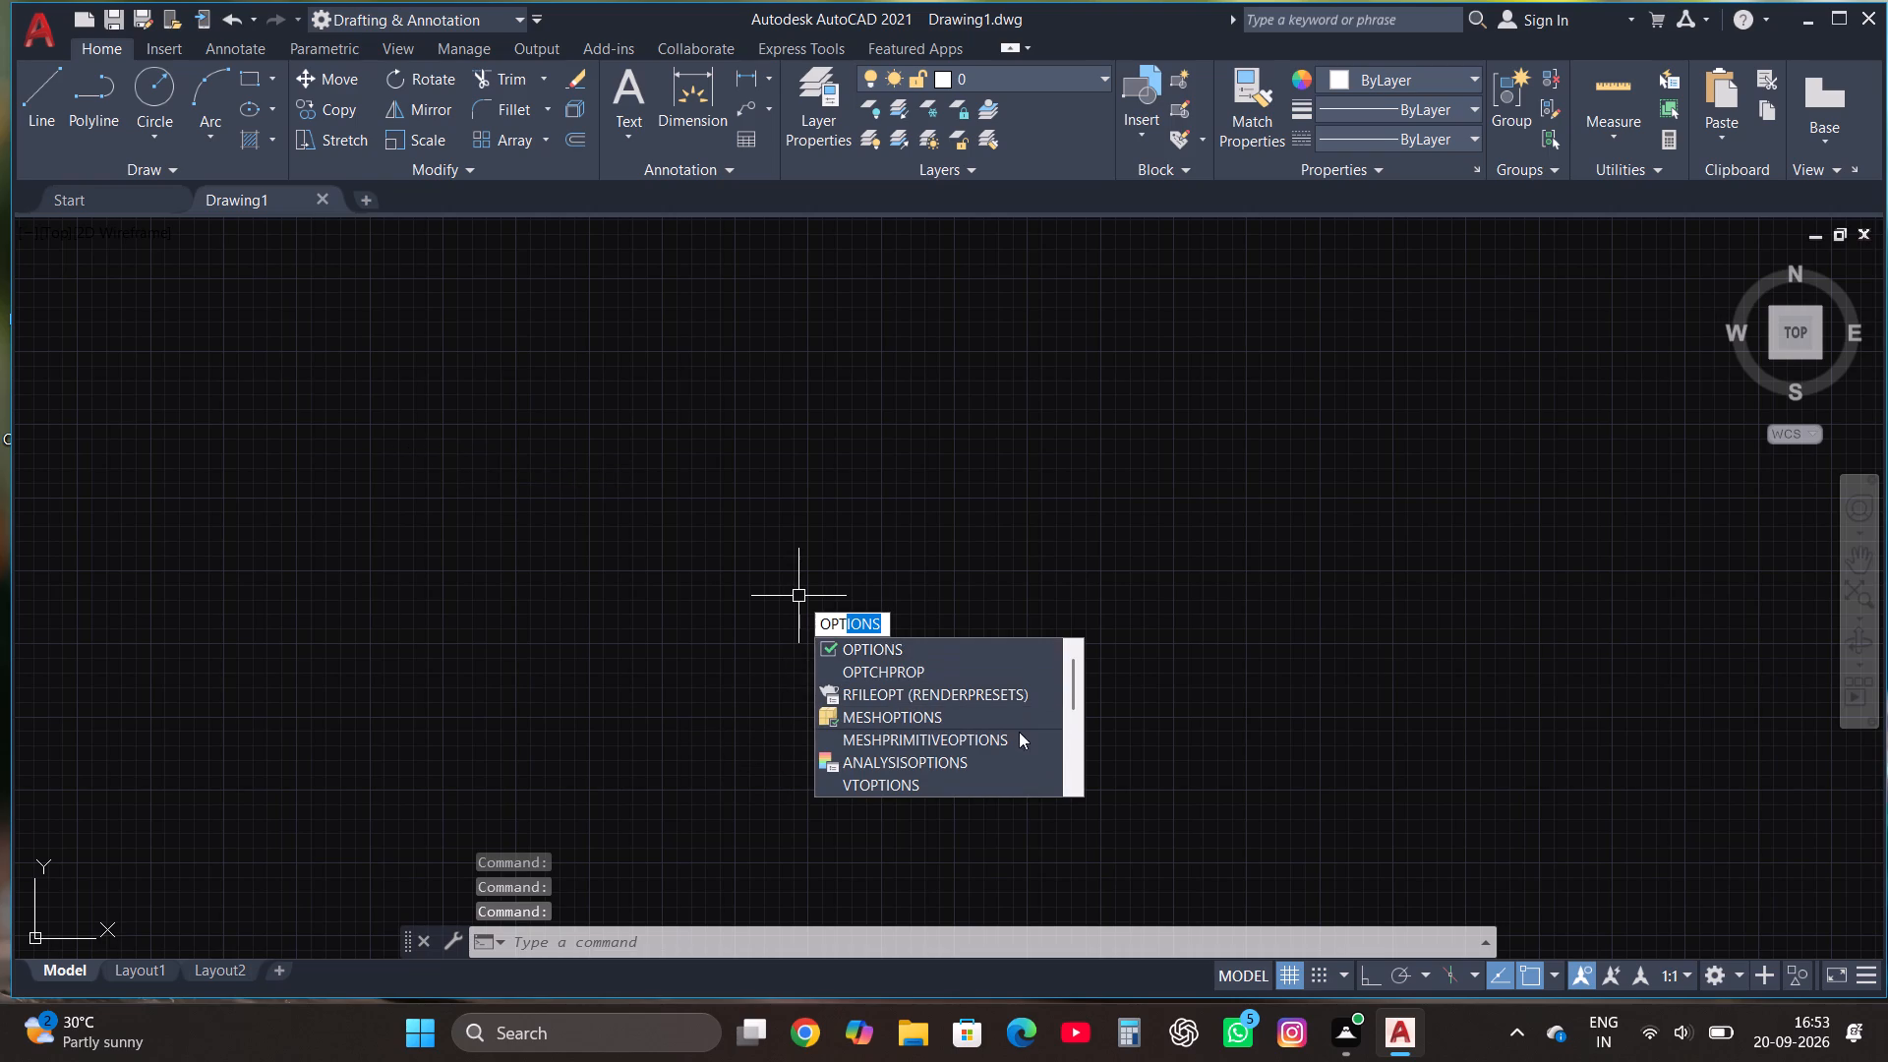
{"action": "left_click", "coordinate": [895, 650]}
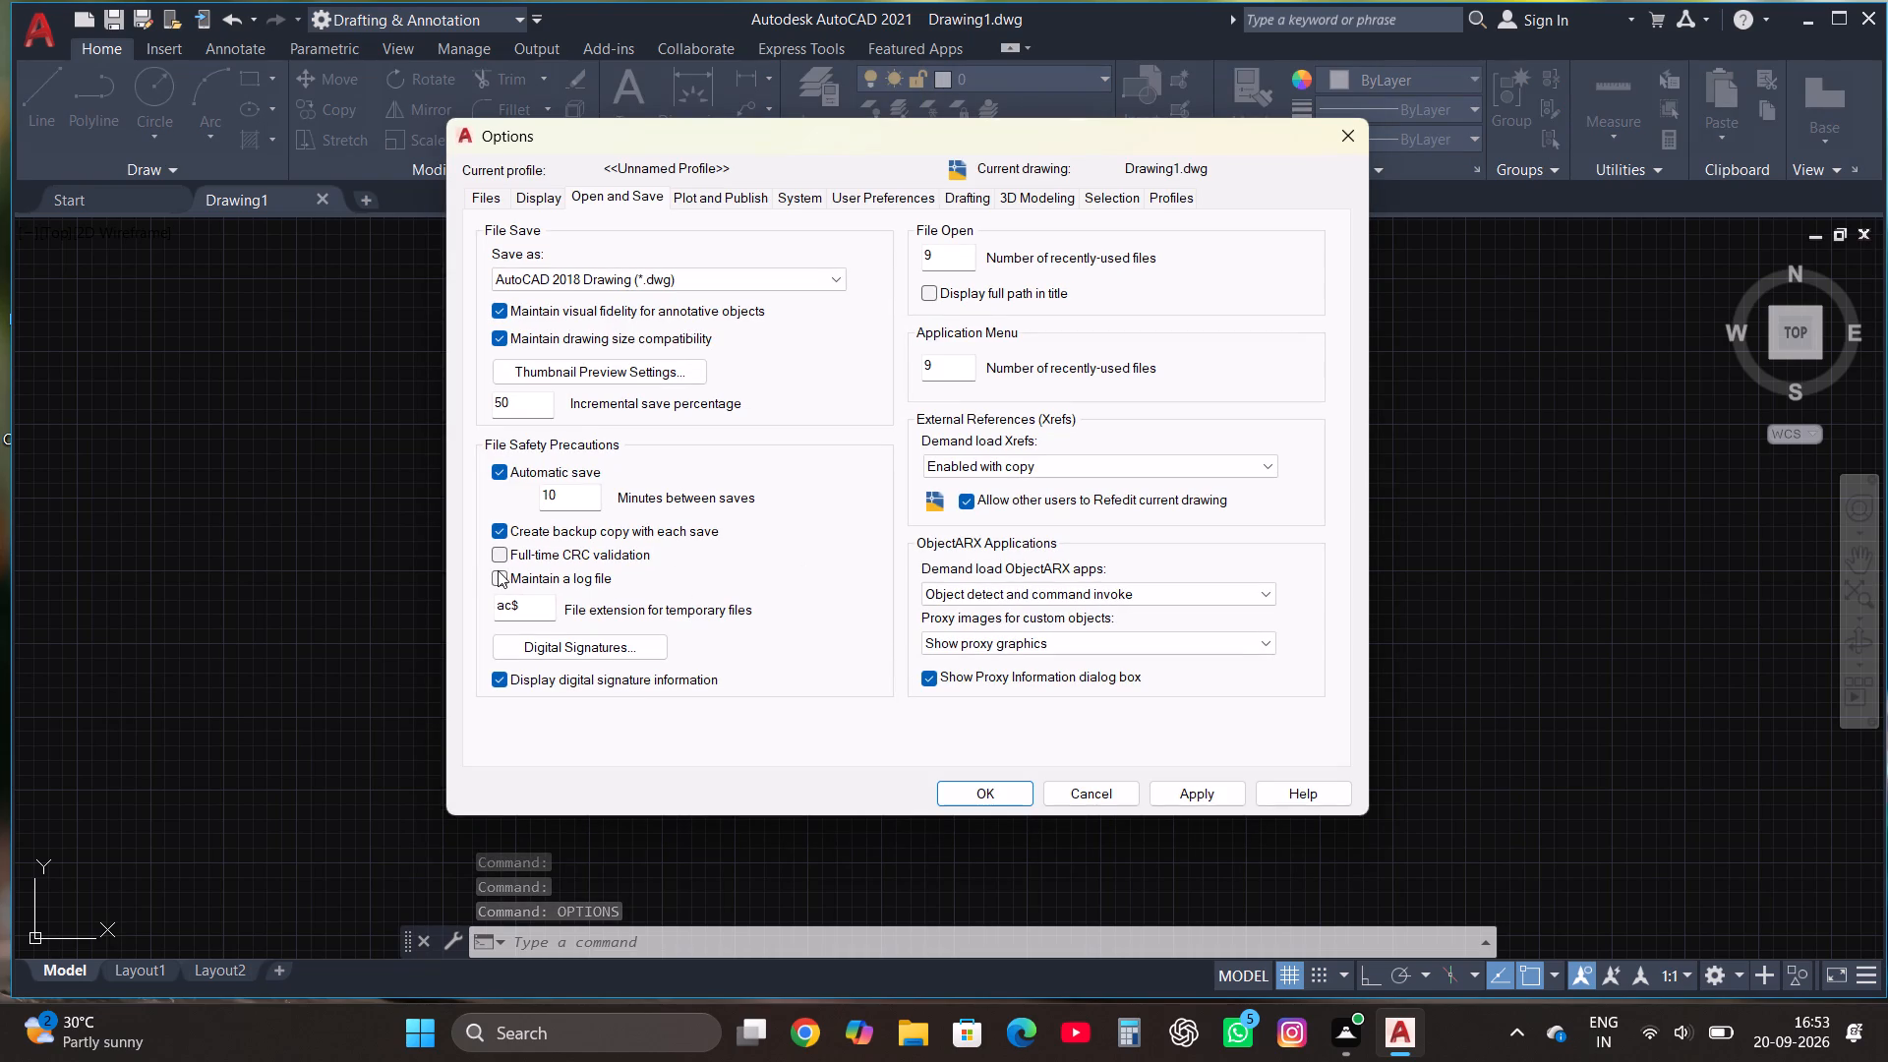
{"action": "left_click", "coordinate": [501, 570]}
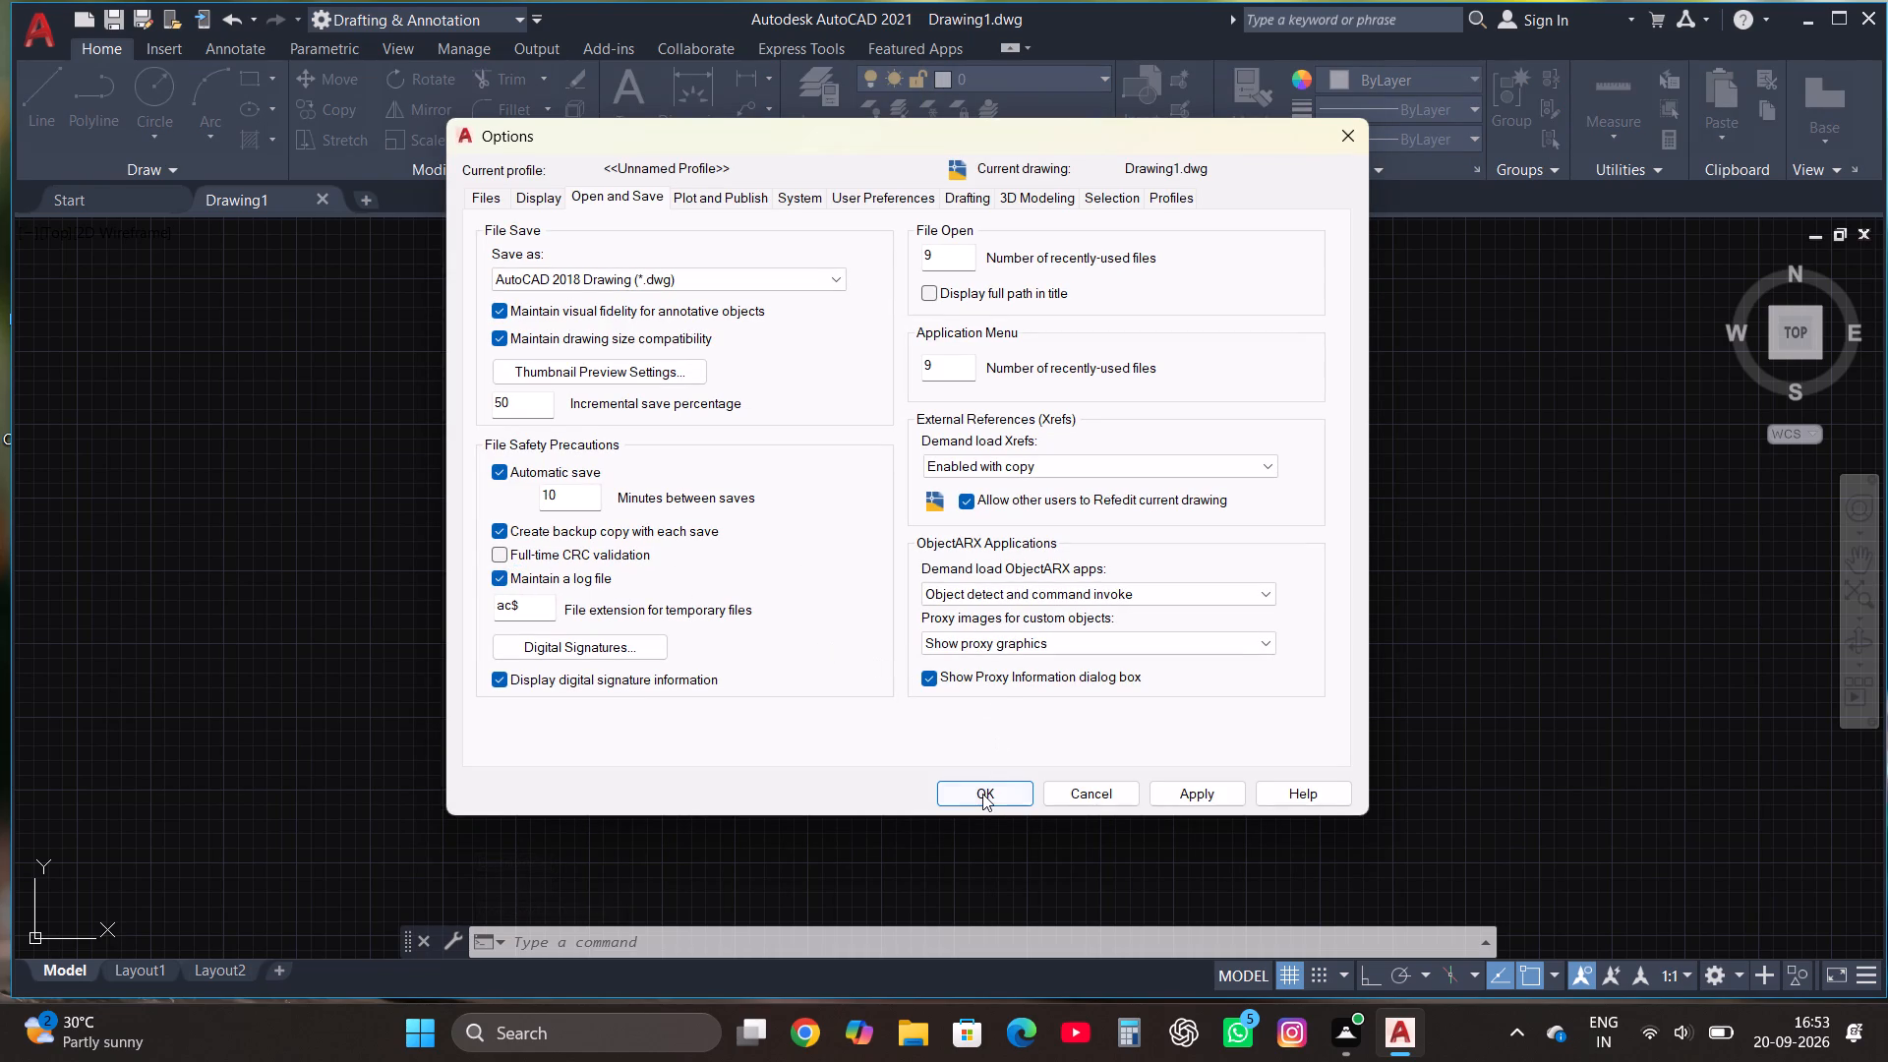
{"action": "left_click", "coordinate": [982, 794]}
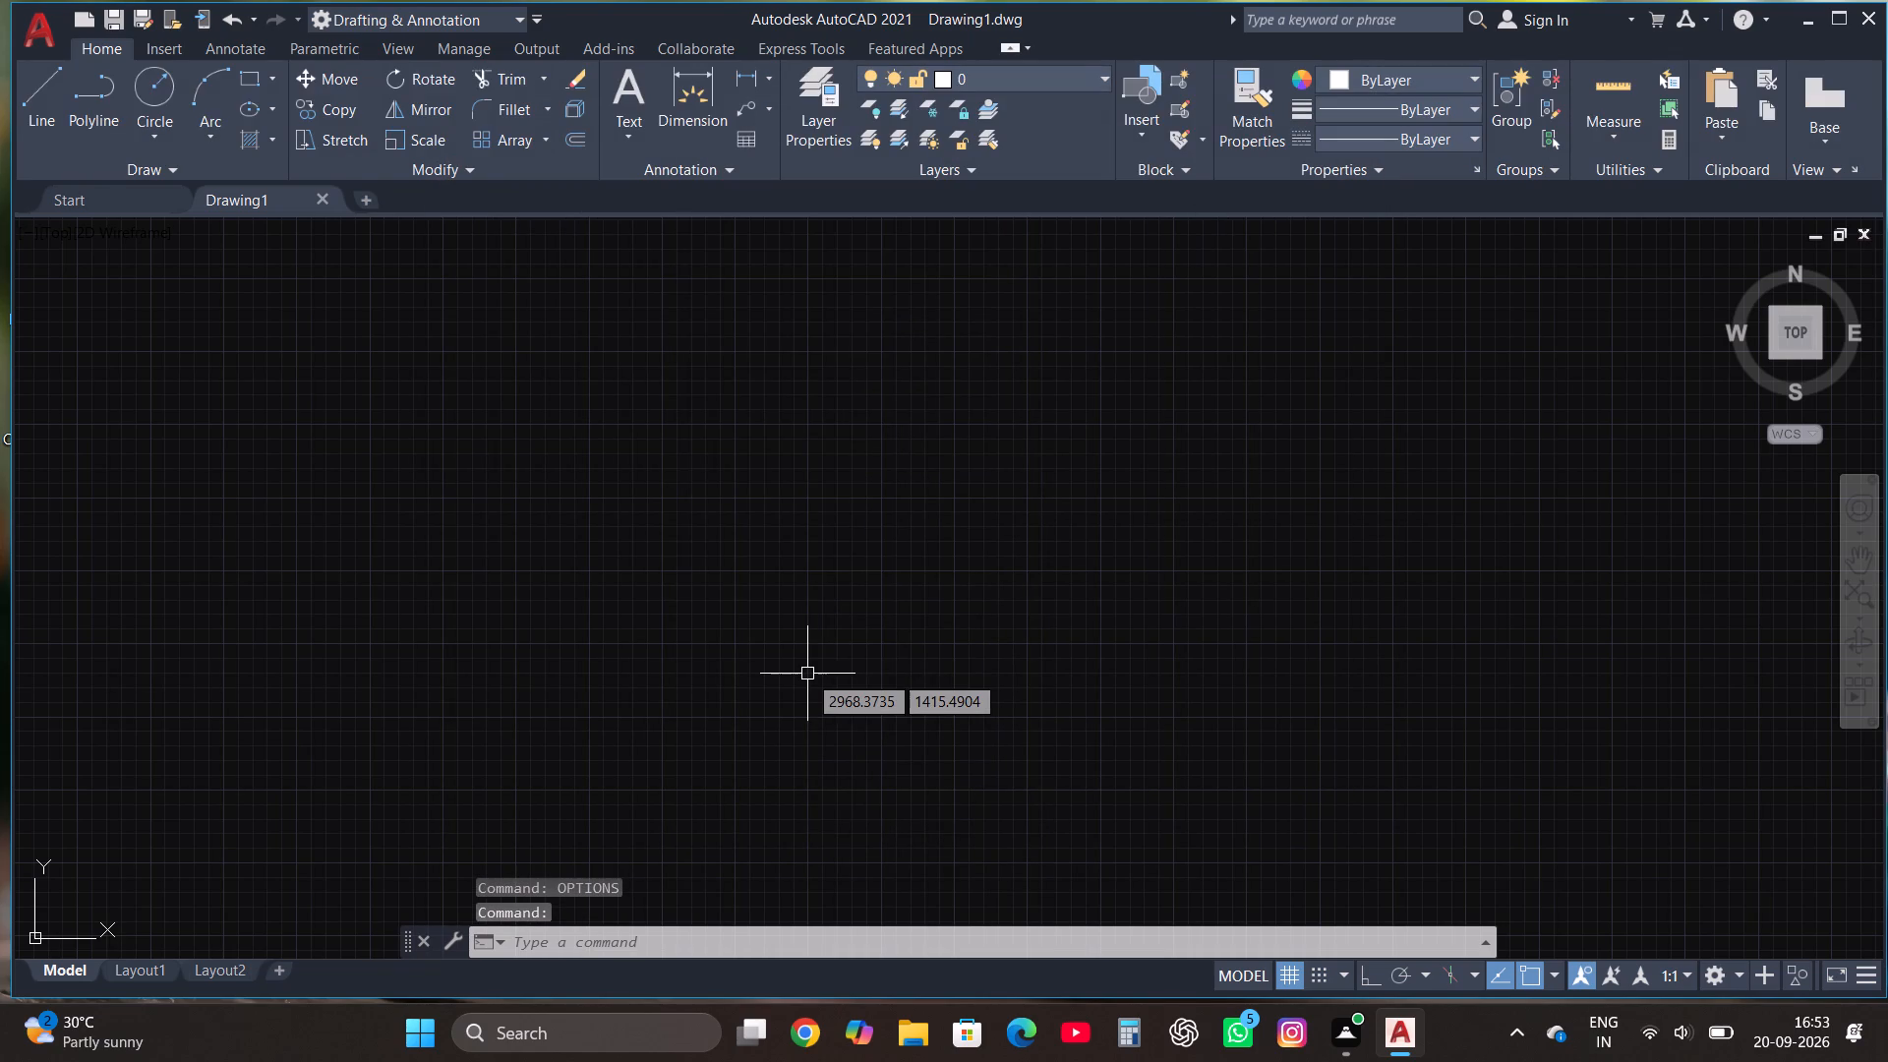
{"action": "type", "text": "log"}
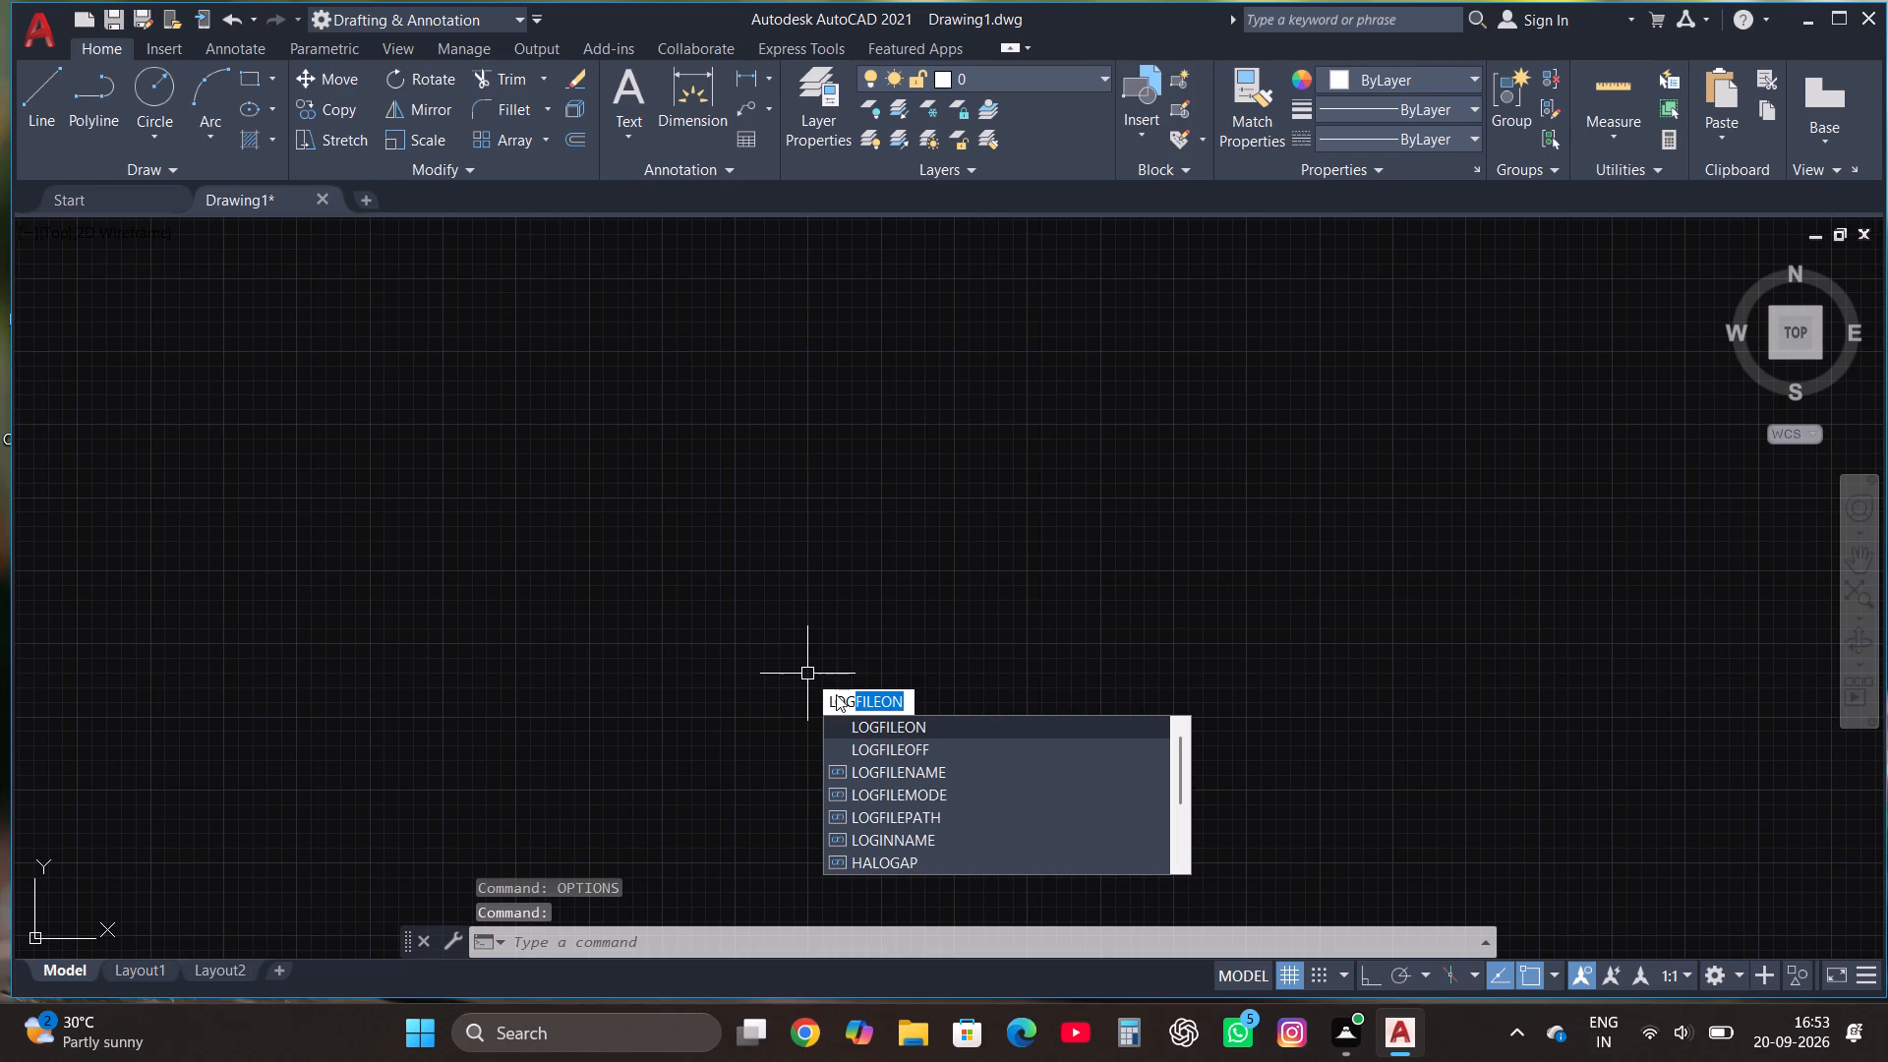
{"action": "left_click", "coordinate": [899, 728]}
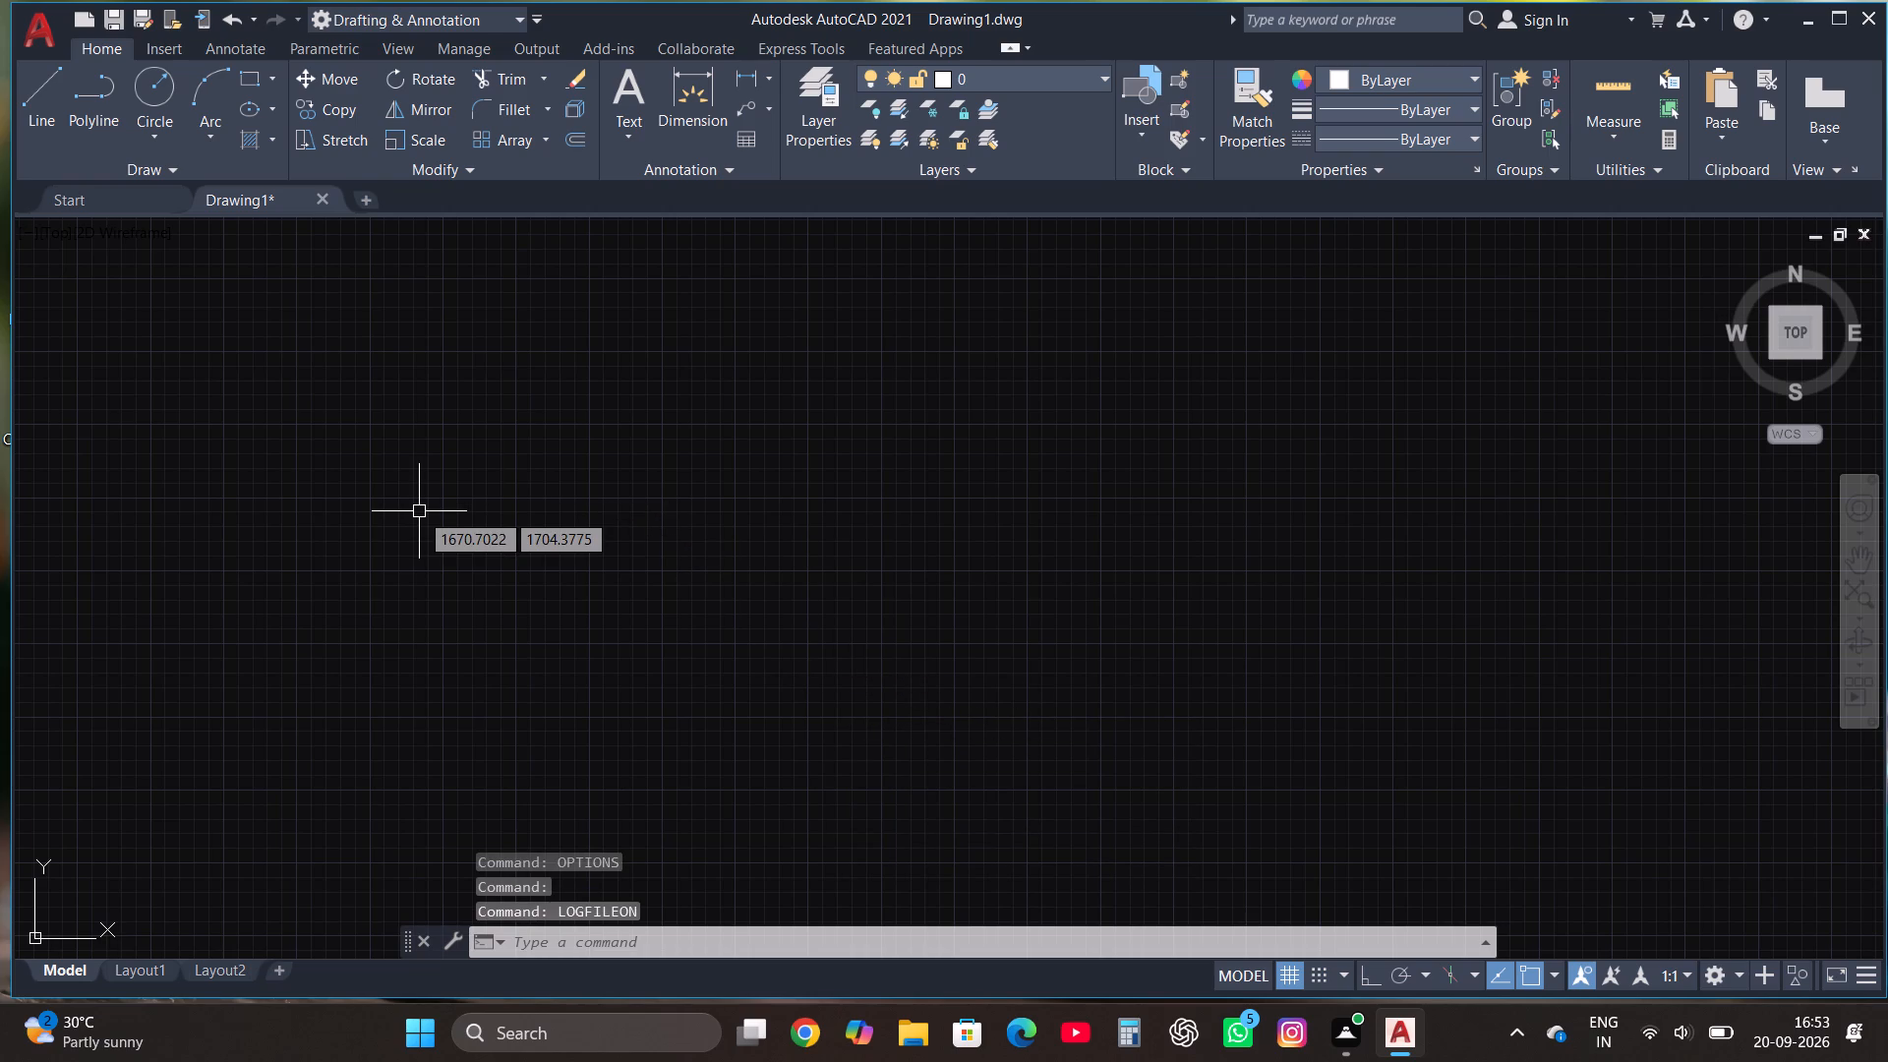
Set the drawing units to Architectural length with 0'-0" precision and Inches as the insertion scale.
{"action": "type", "text": "un"}
{"action": "key", "text": "Return"}
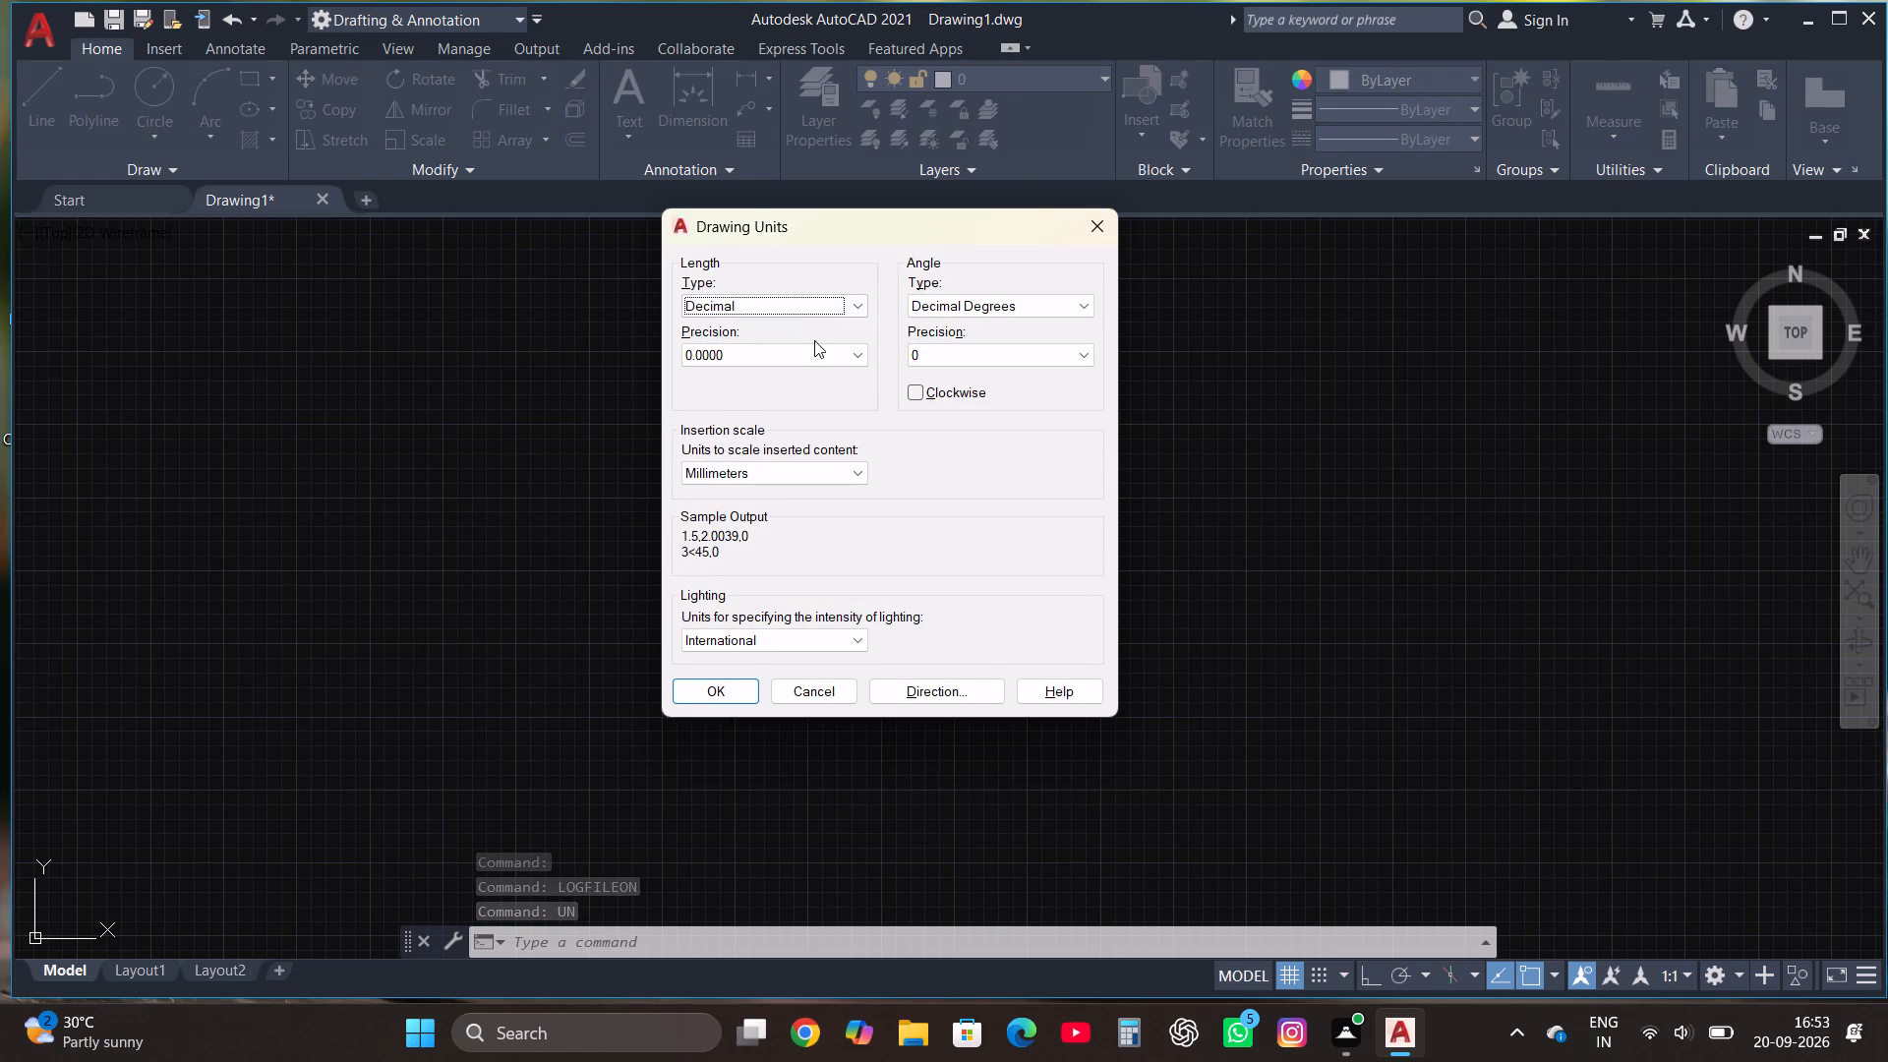
{"action": "left_click", "coordinate": [817, 302]}
{"action": "left_click", "coordinate": [792, 322]}
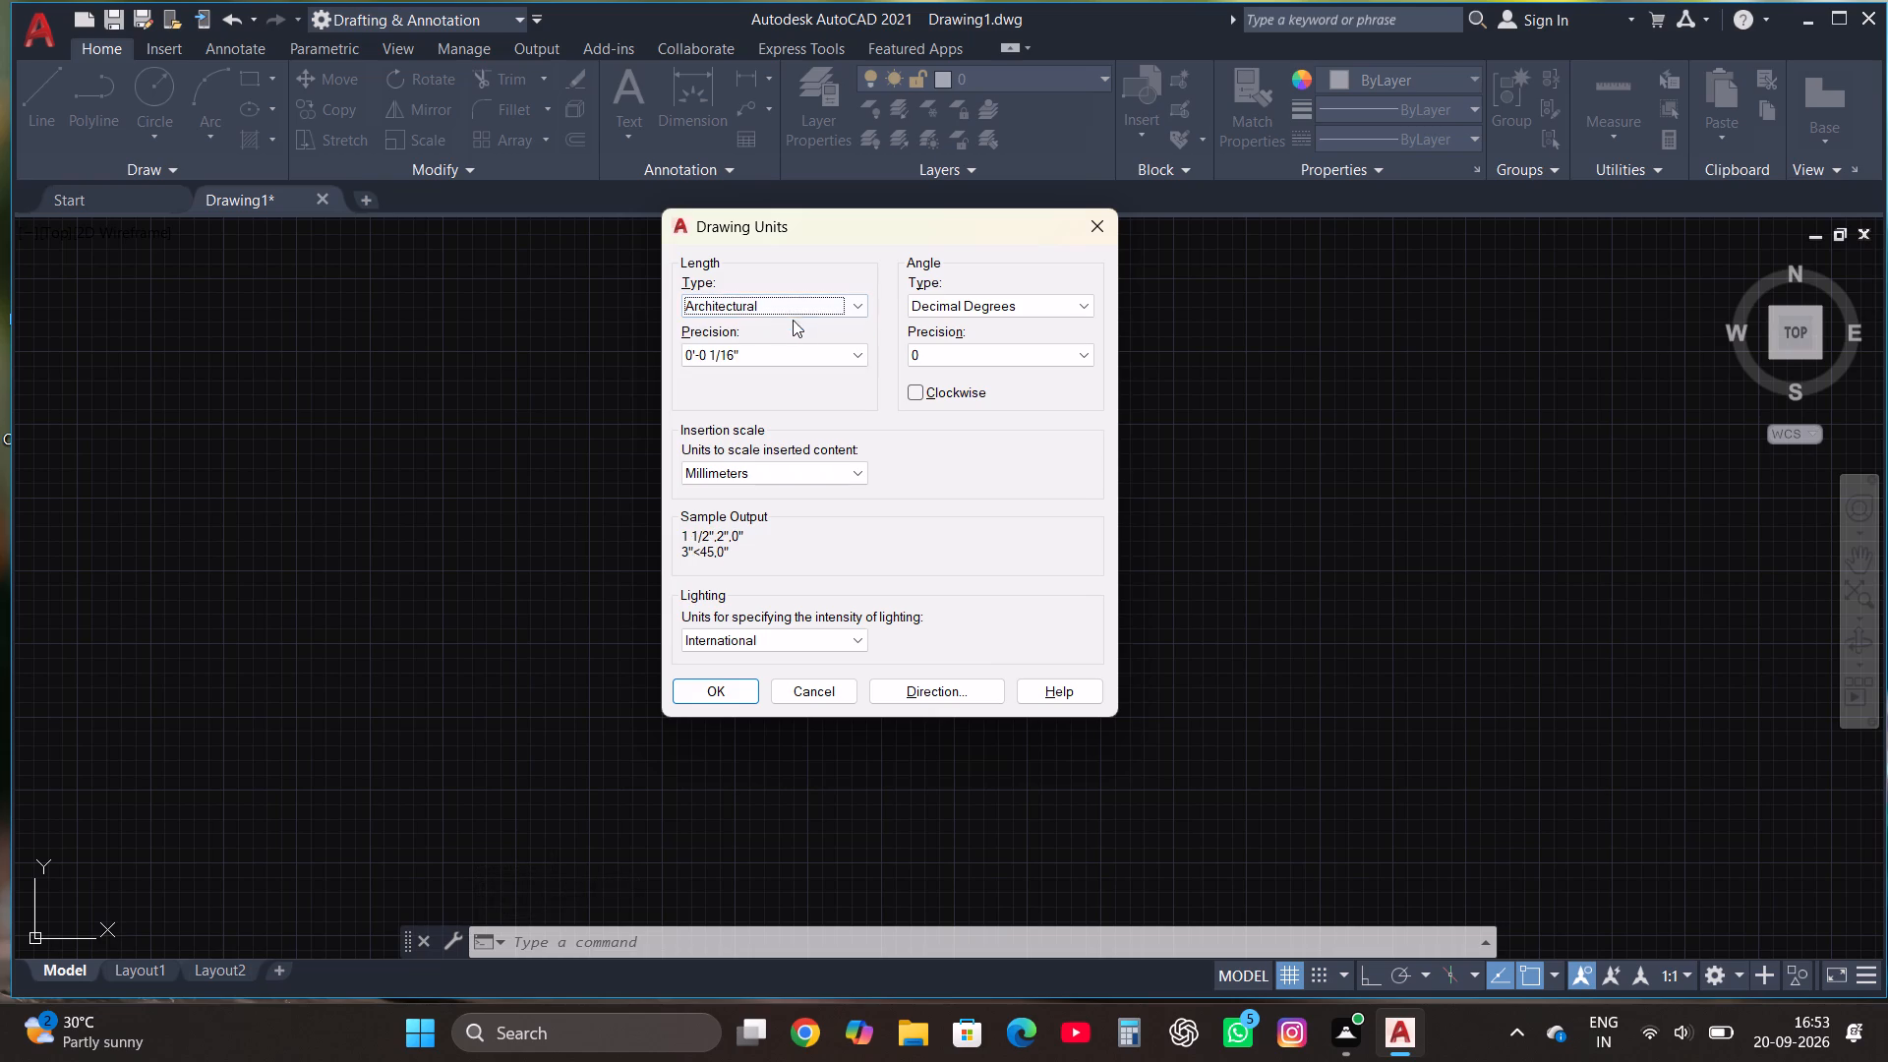
{"action": "left_click", "coordinate": [790, 351]}
{"action": "left_click", "coordinate": [757, 379]}
{"action": "left_click", "coordinate": [750, 479]}
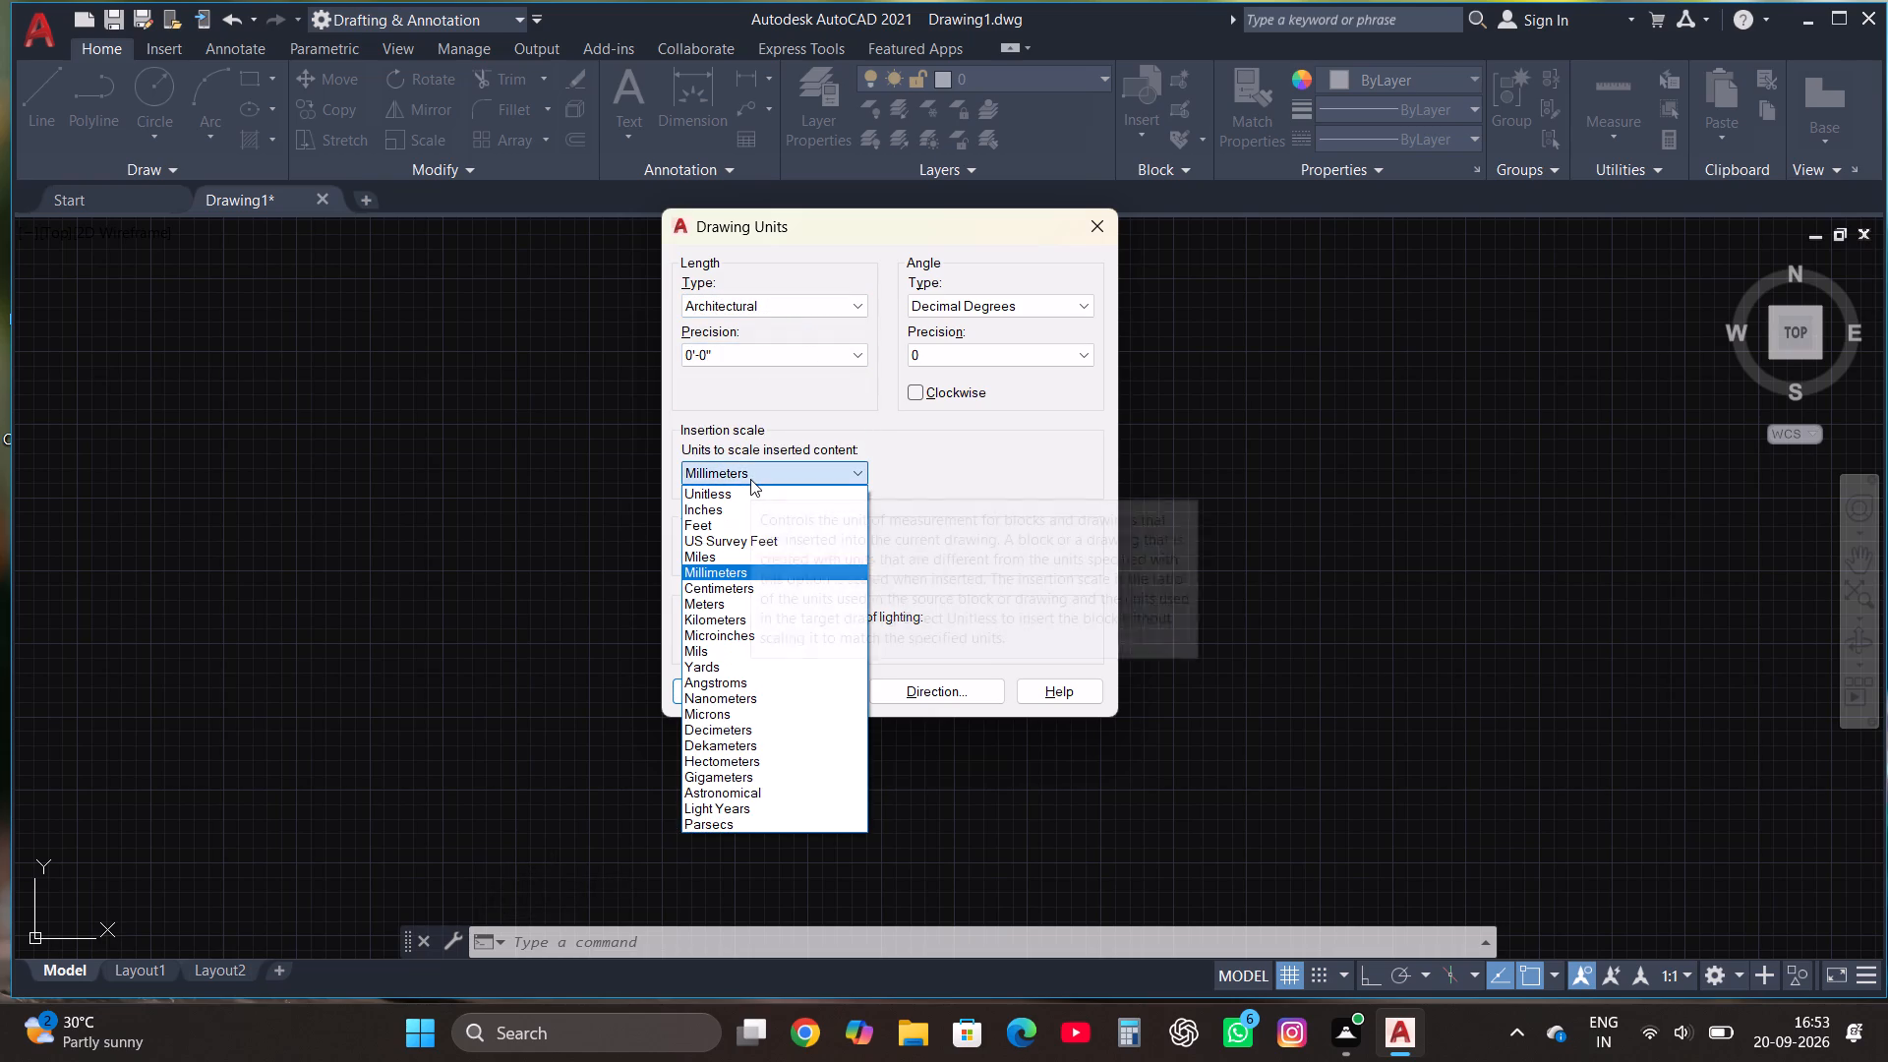
{"action": "left_click", "coordinate": [737, 511]}
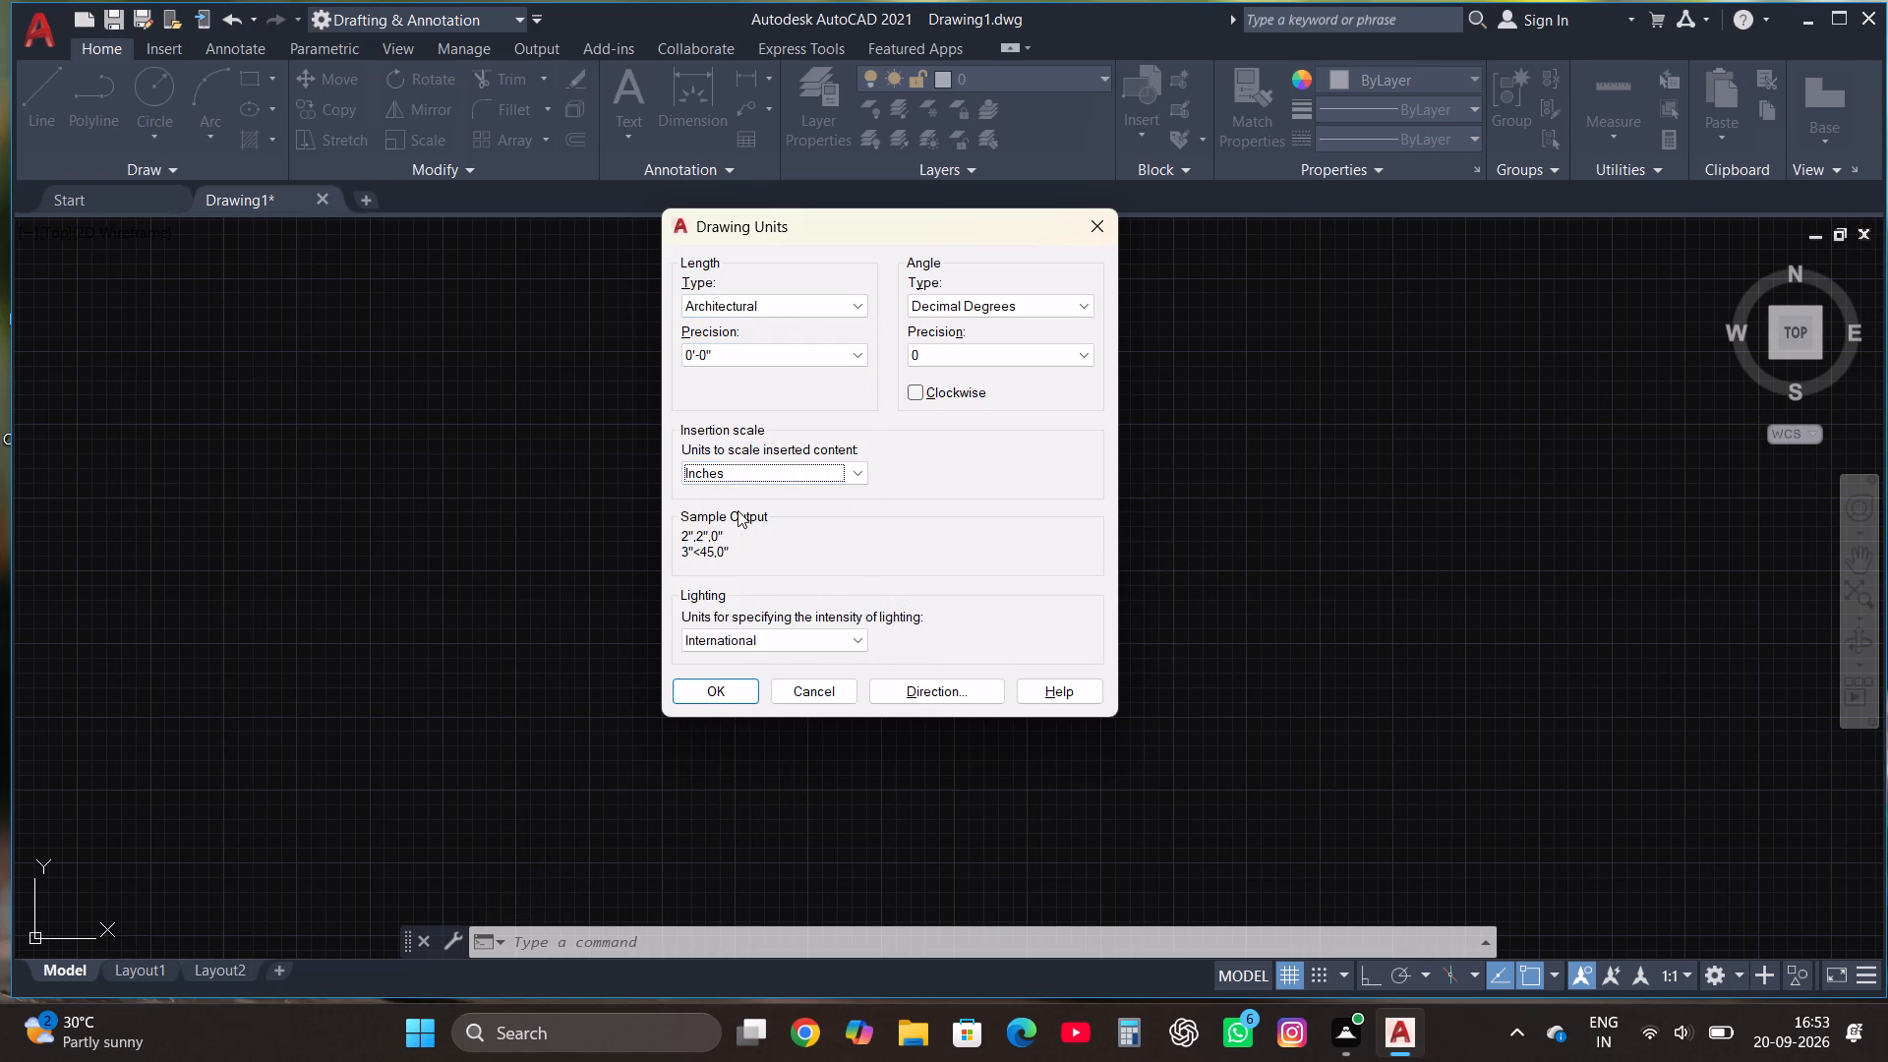
{"action": "left_click", "coordinate": [728, 683]}
Modify the ISO-25 dimension style's primary units to Architectural format with 0'-0" precision.
{"action": "type", "text": "dim"}
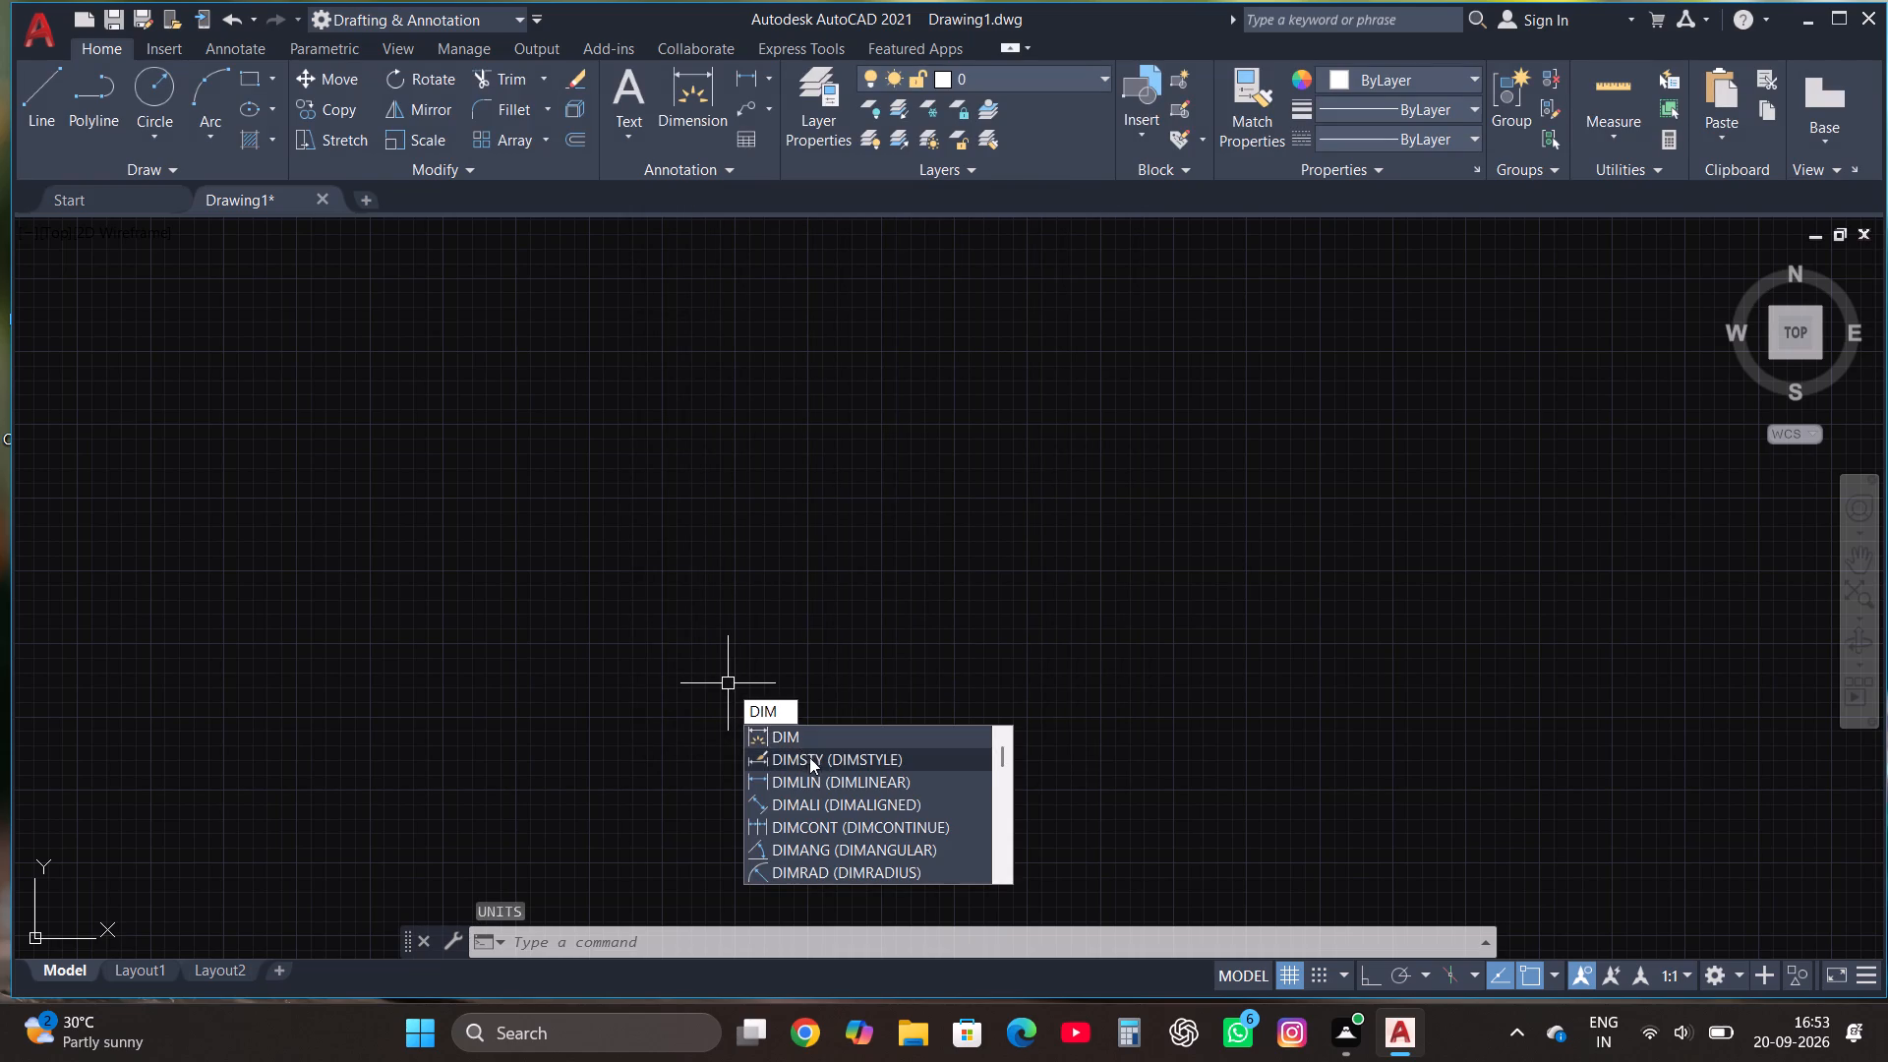
{"action": "left_click", "coordinate": [810, 757]}
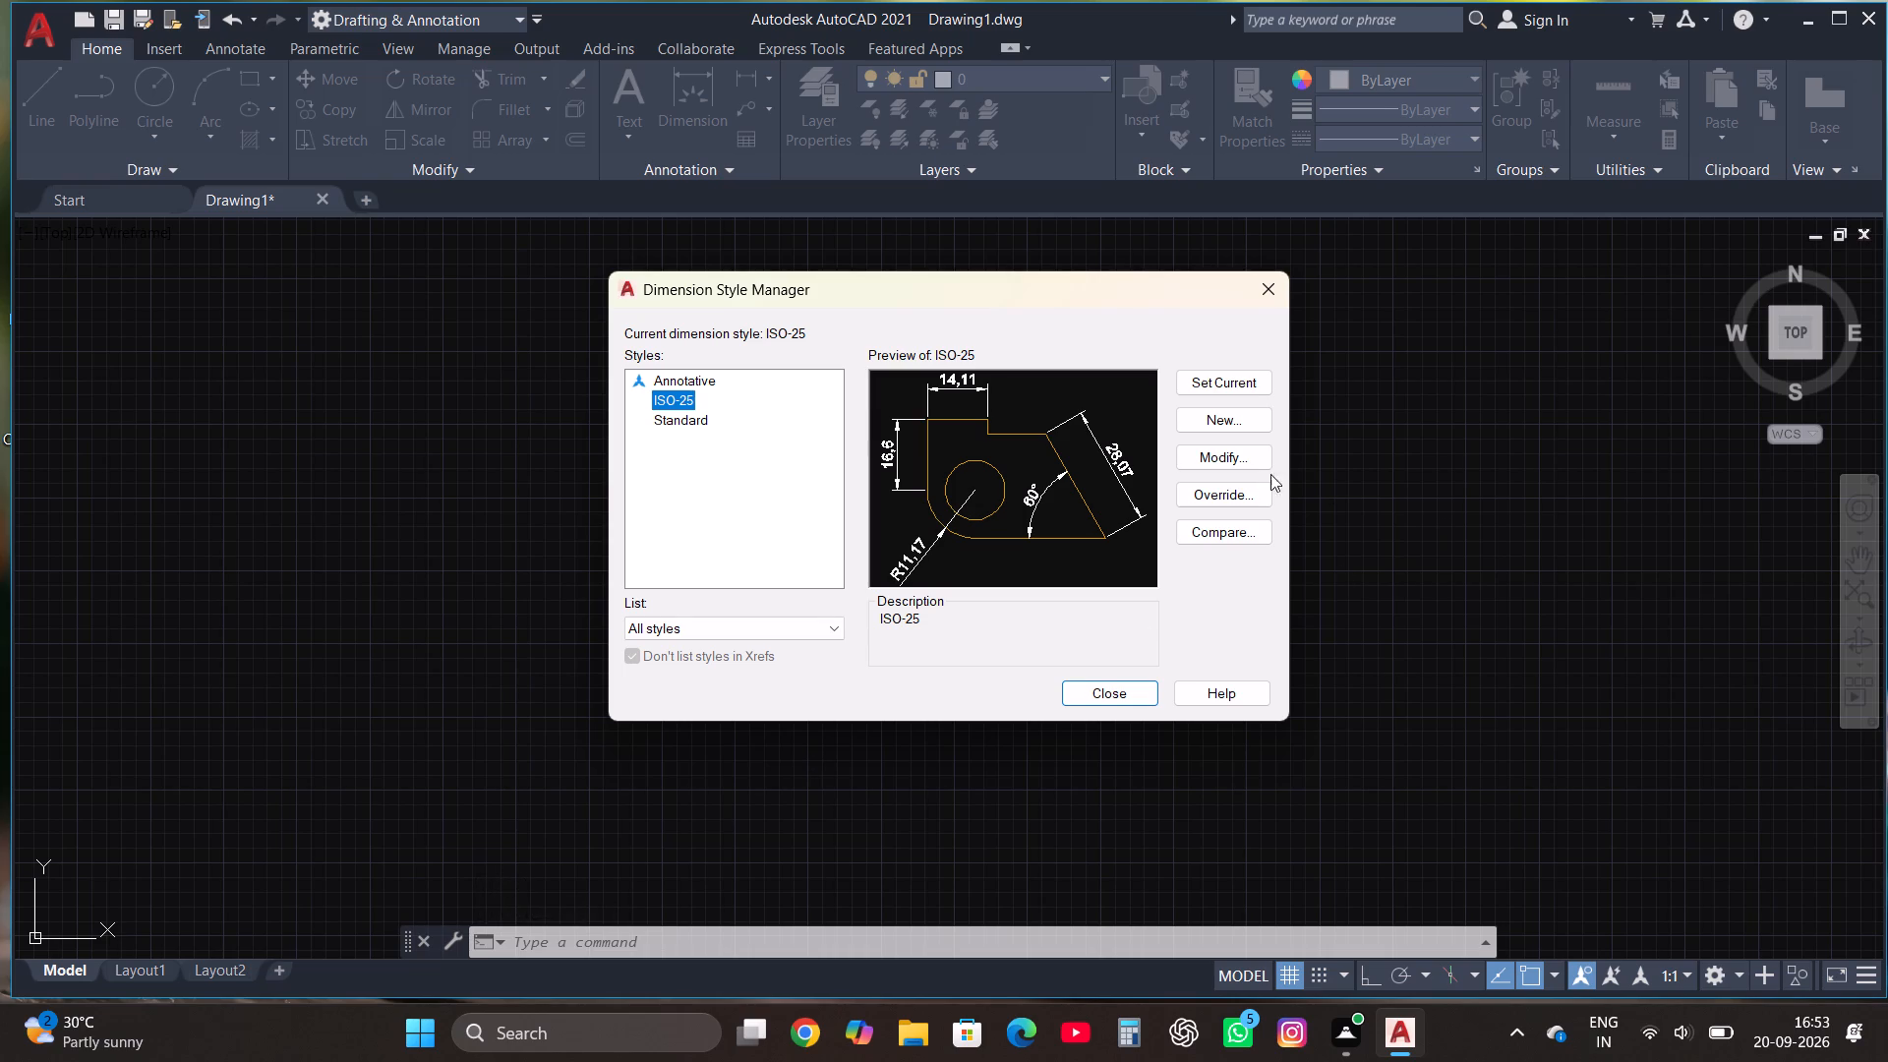
{"action": "left_click", "coordinate": [1229, 460]}
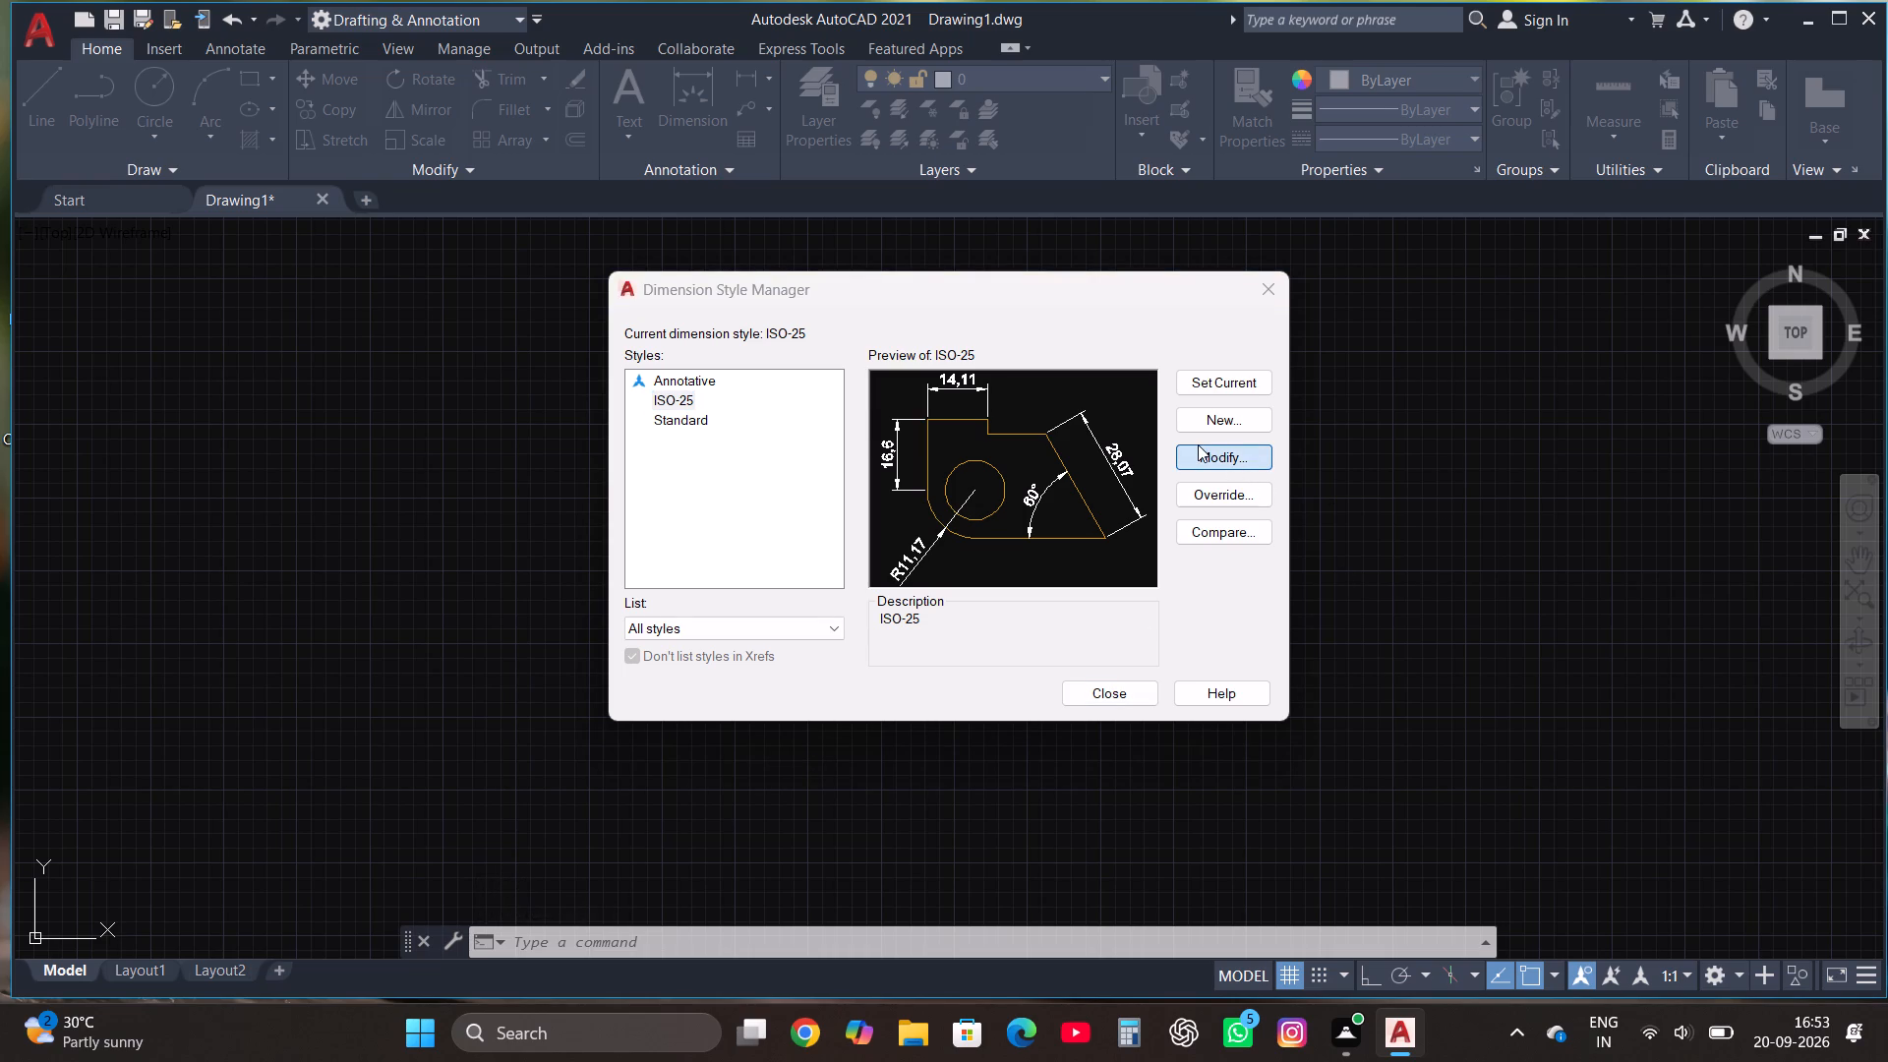
{"action": "left_click", "coordinate": [869, 214]}
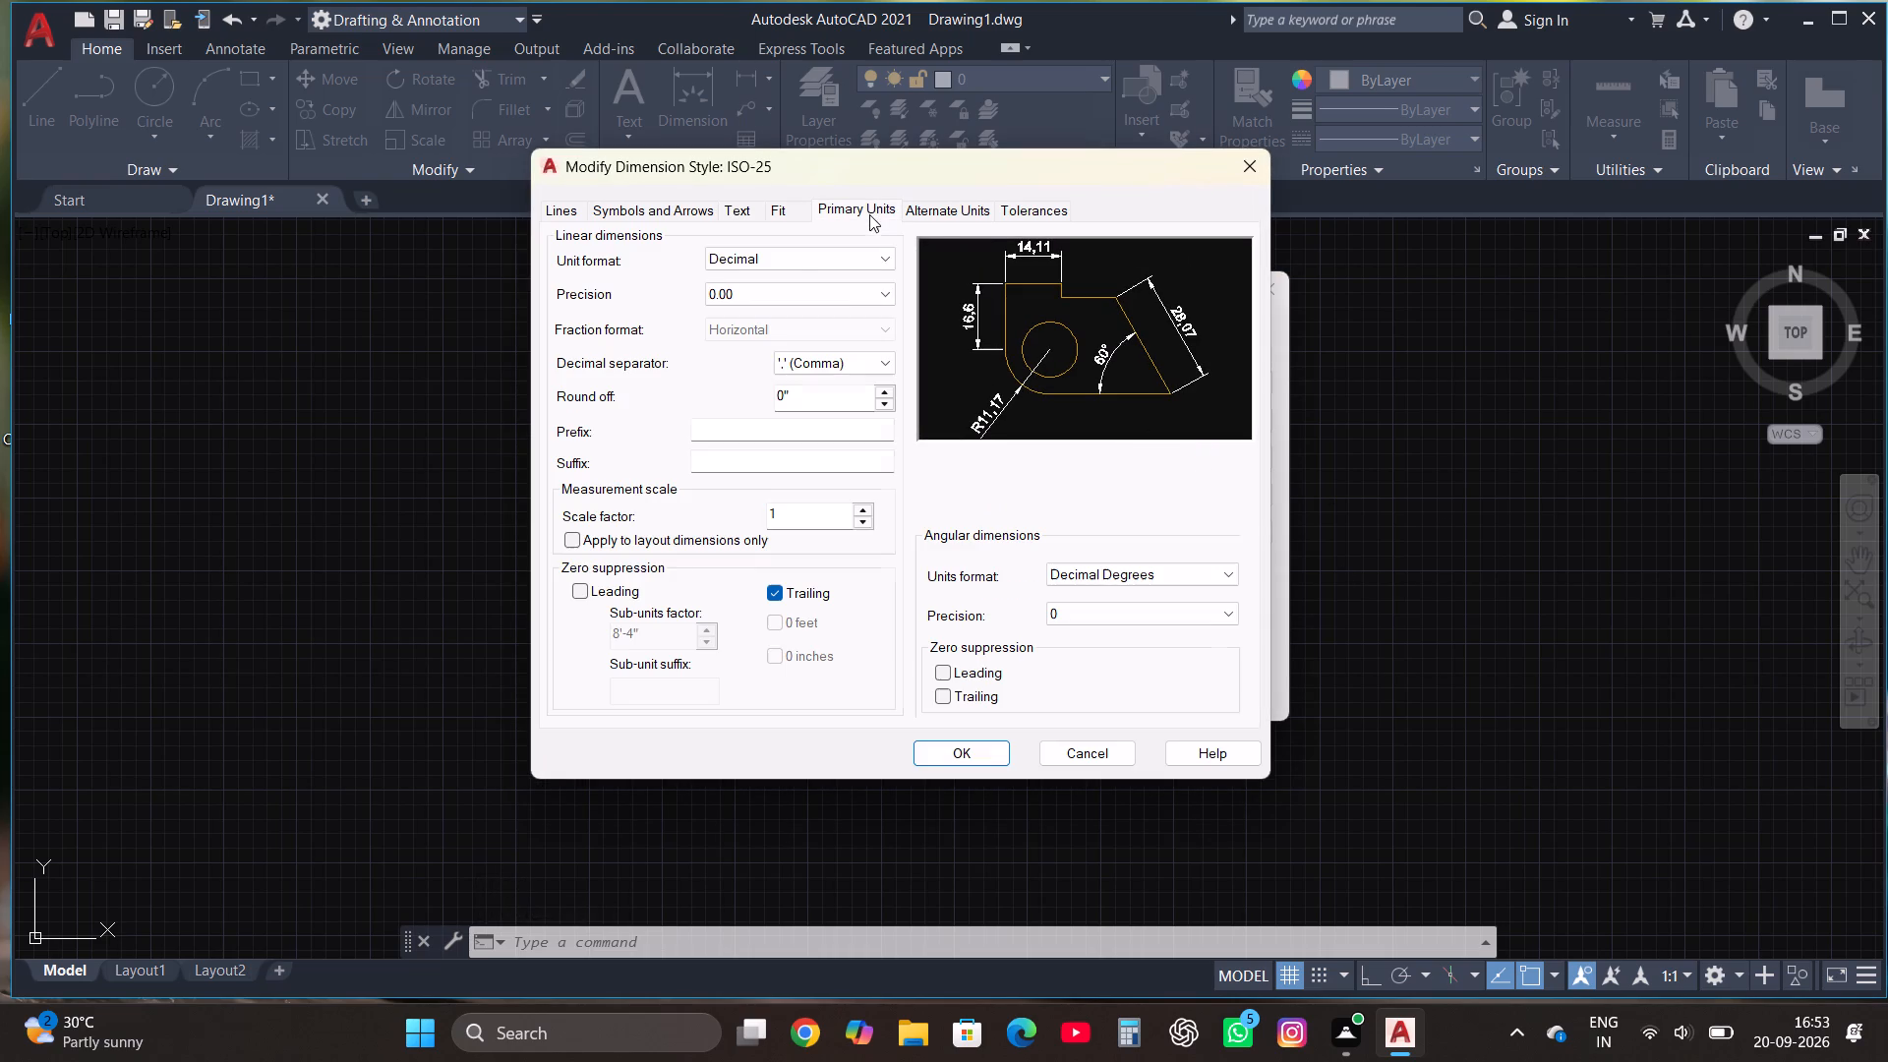
{"action": "left_click", "coordinate": [806, 252]}
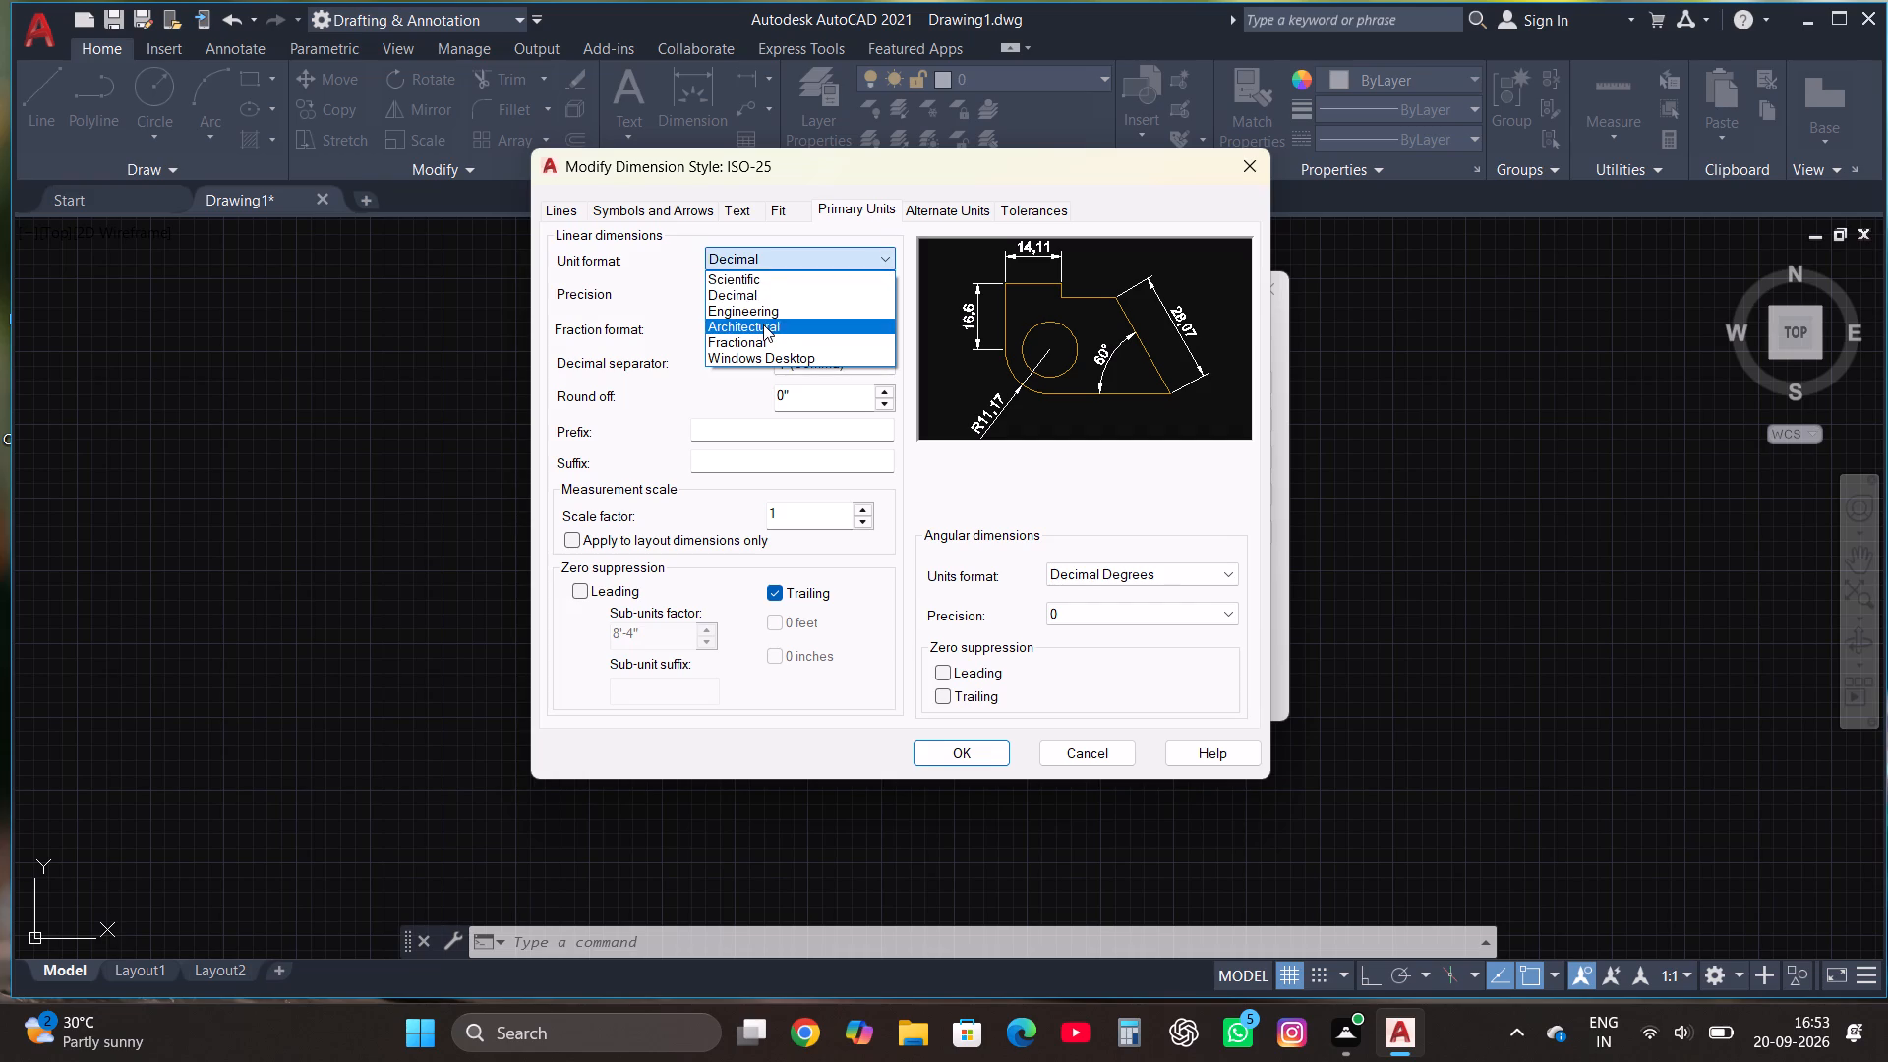
{"action": "left_click", "coordinate": [763, 324]}
{"action": "left_click", "coordinate": [769, 292]}
{"action": "left_click", "coordinate": [757, 311]}
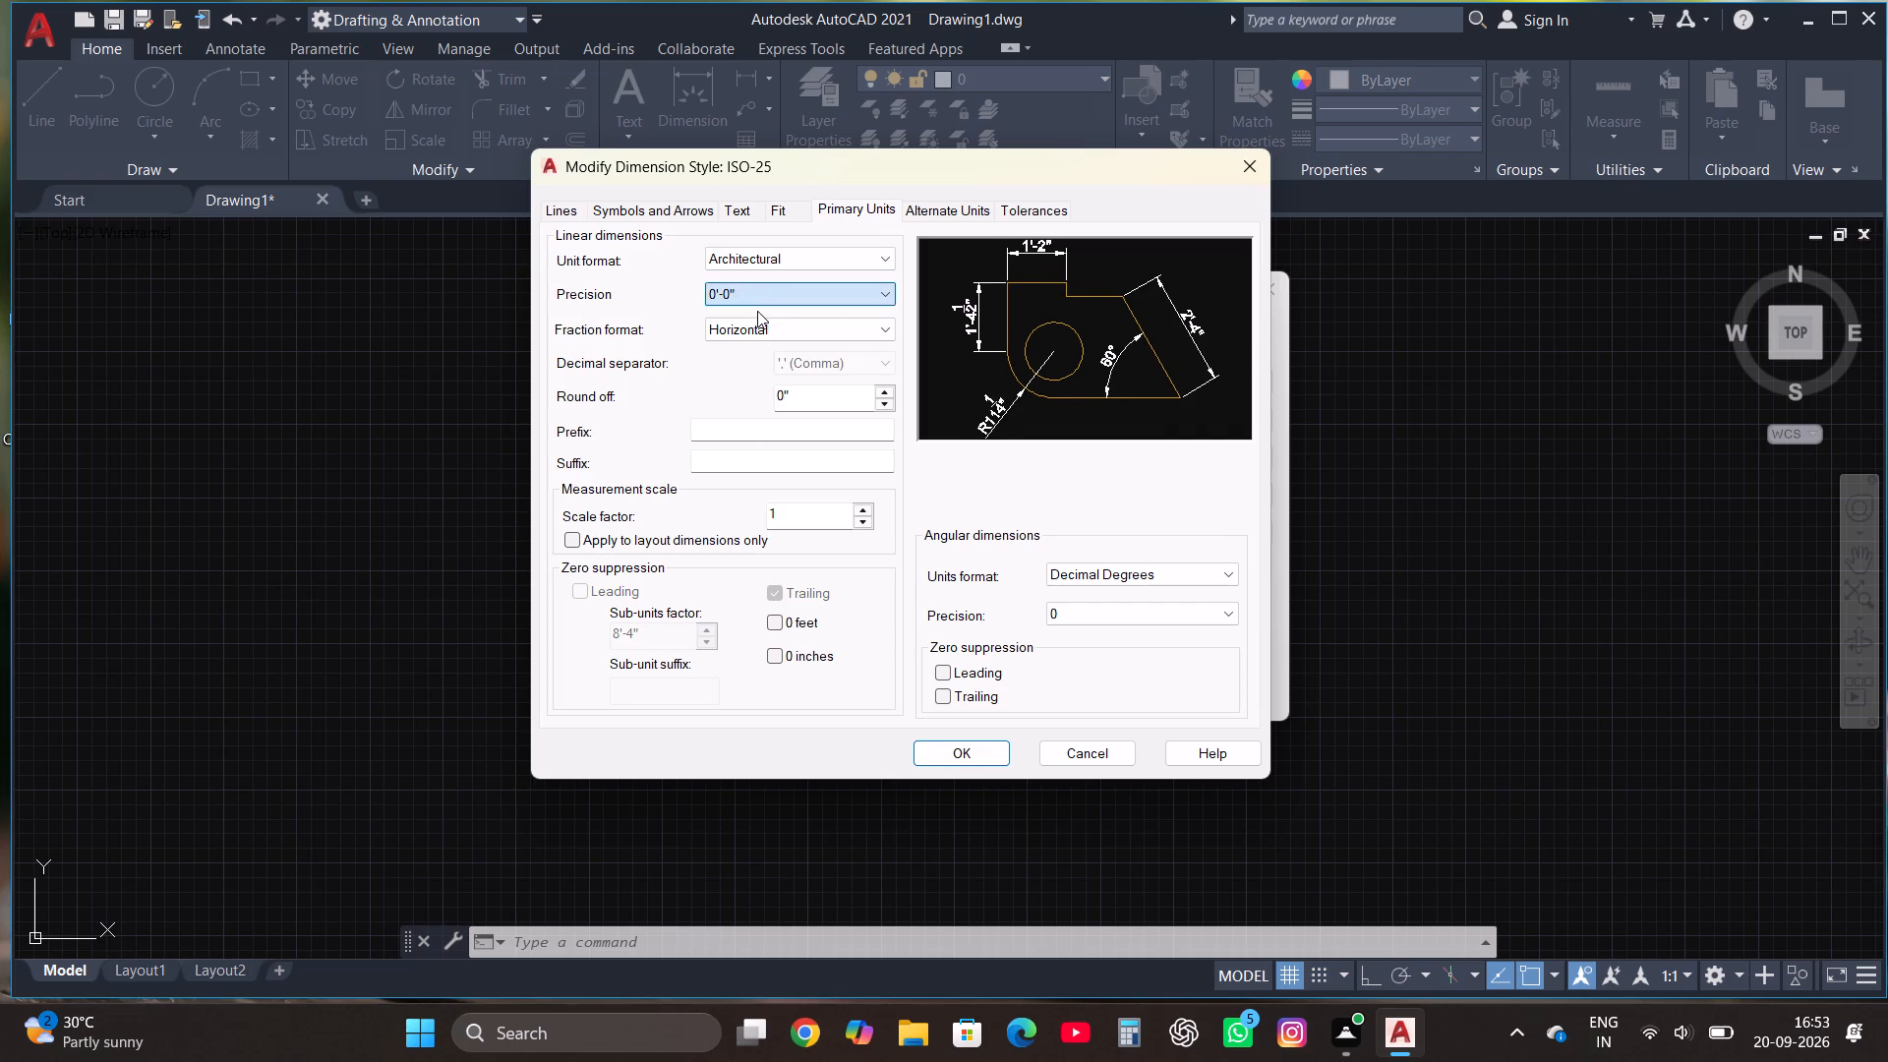
Set the ISO-25 dimension text height to 1', save the style and make it current.
{"action": "left_click", "coordinate": [733, 209]}
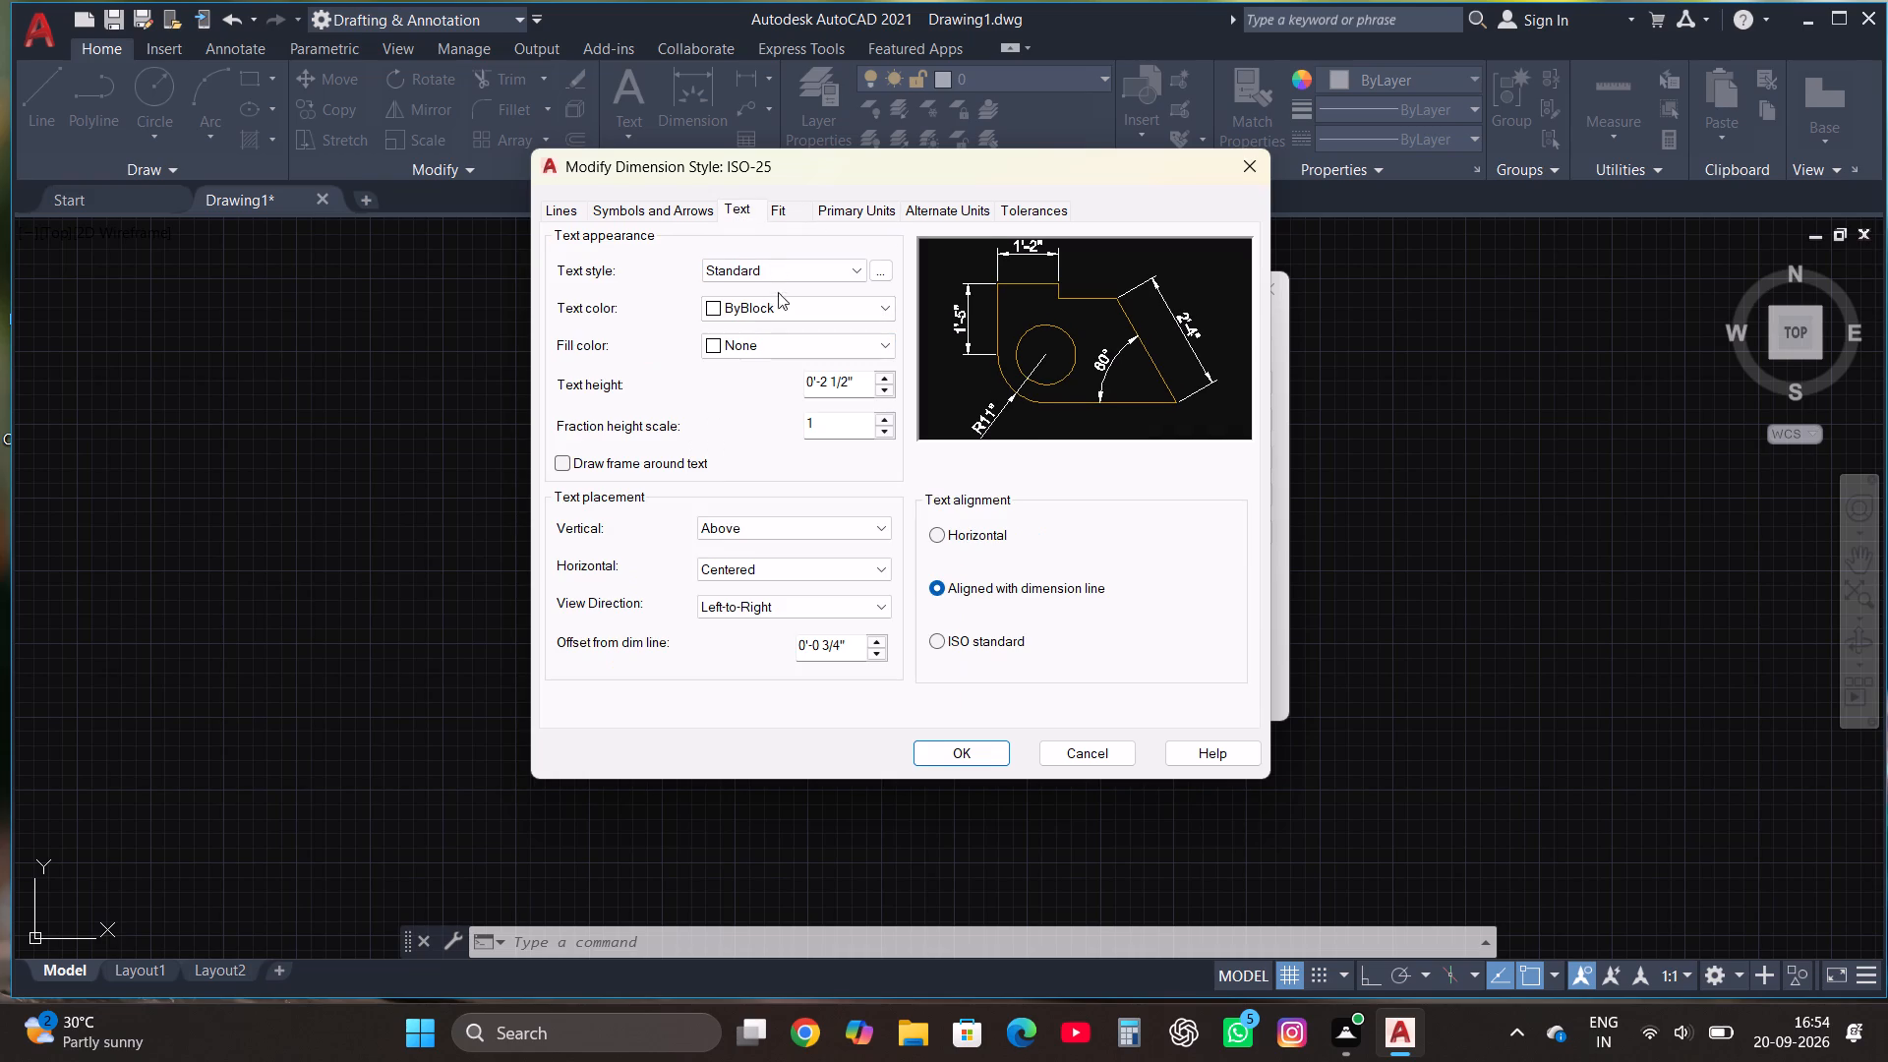
{"action": "left_click_drag", "start_coordinate": [850, 385], "coordinate": [796, 386]}
{"action": "left_click_drag", "start_coordinate": [796, 386], "coordinate": [737, 386]}
{"action": "key", "text": "1"}
{"action": "key", "text": "Return"}
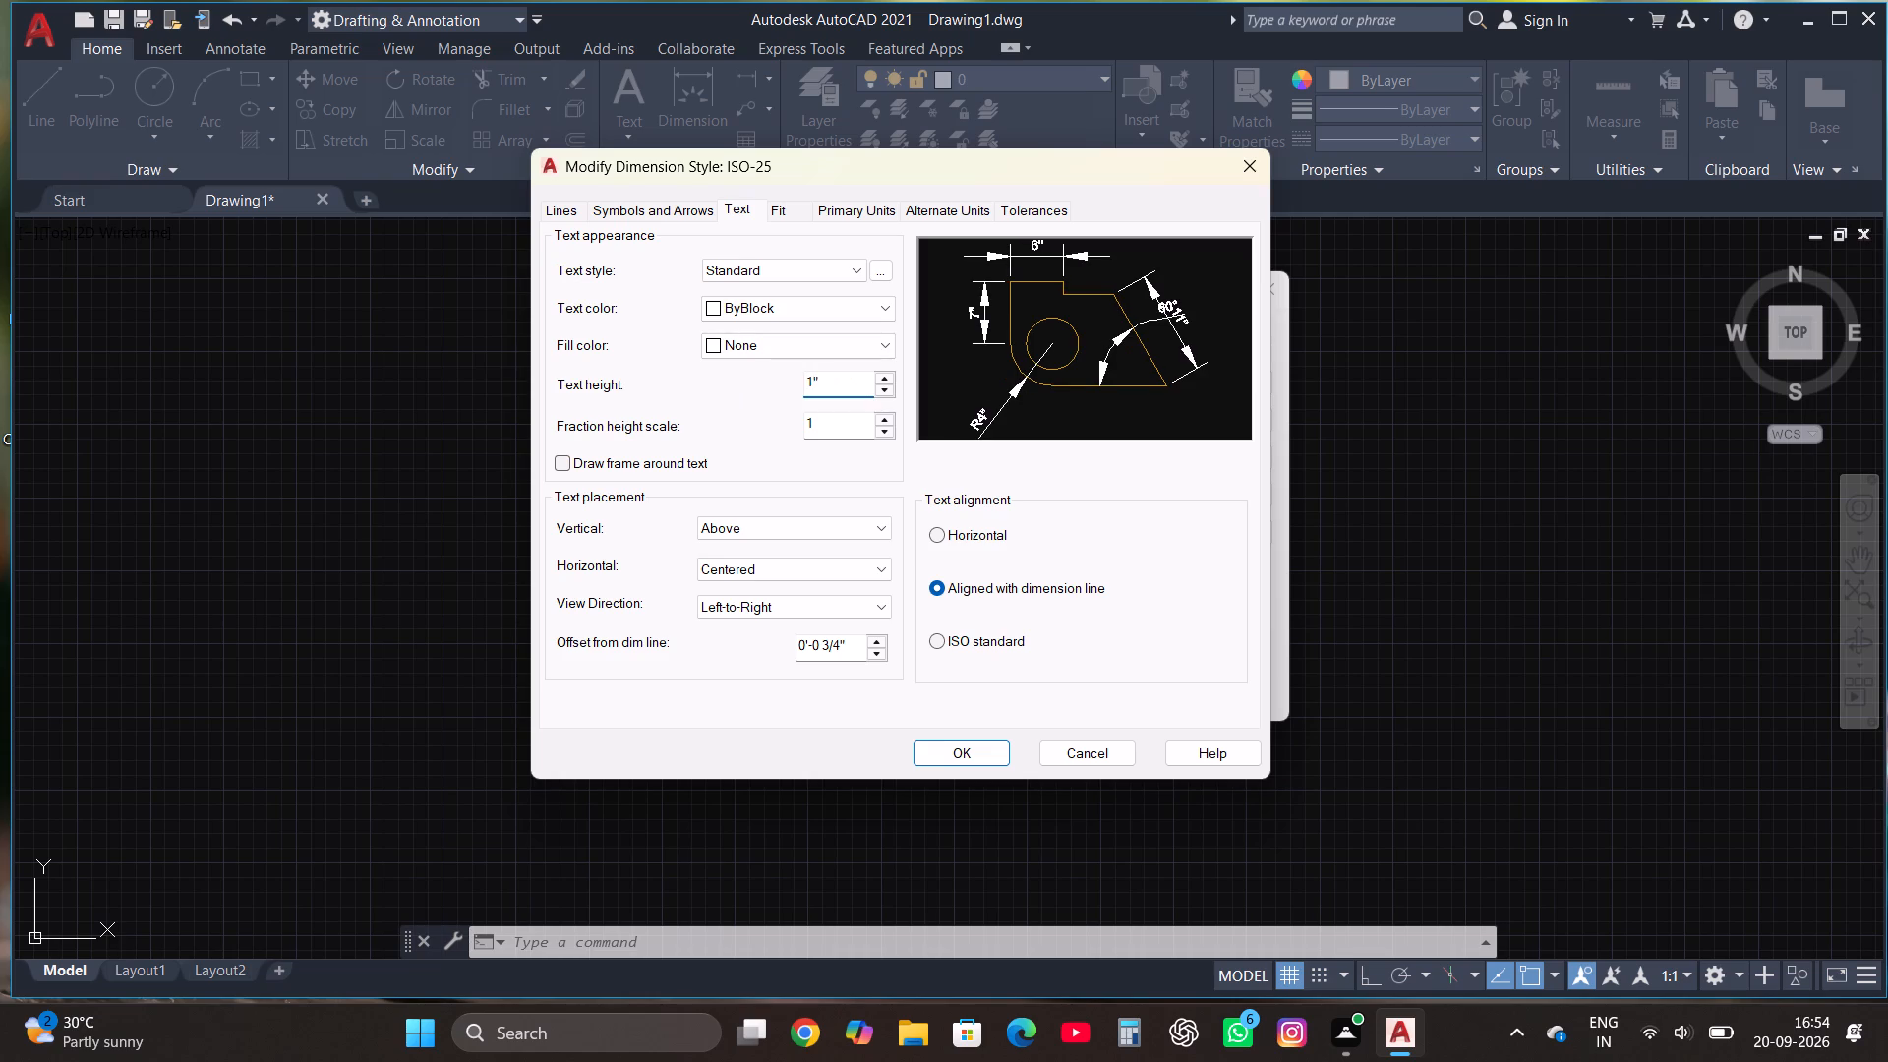
{"action": "left_click_drag", "start_coordinate": [851, 376], "coordinate": [737, 422]}
{"action": "left_click_drag", "start_coordinate": [737, 422], "coordinate": [737, 422]}
{"action": "type", "text": "1'"}
{"action": "left_click", "coordinate": [964, 763]}
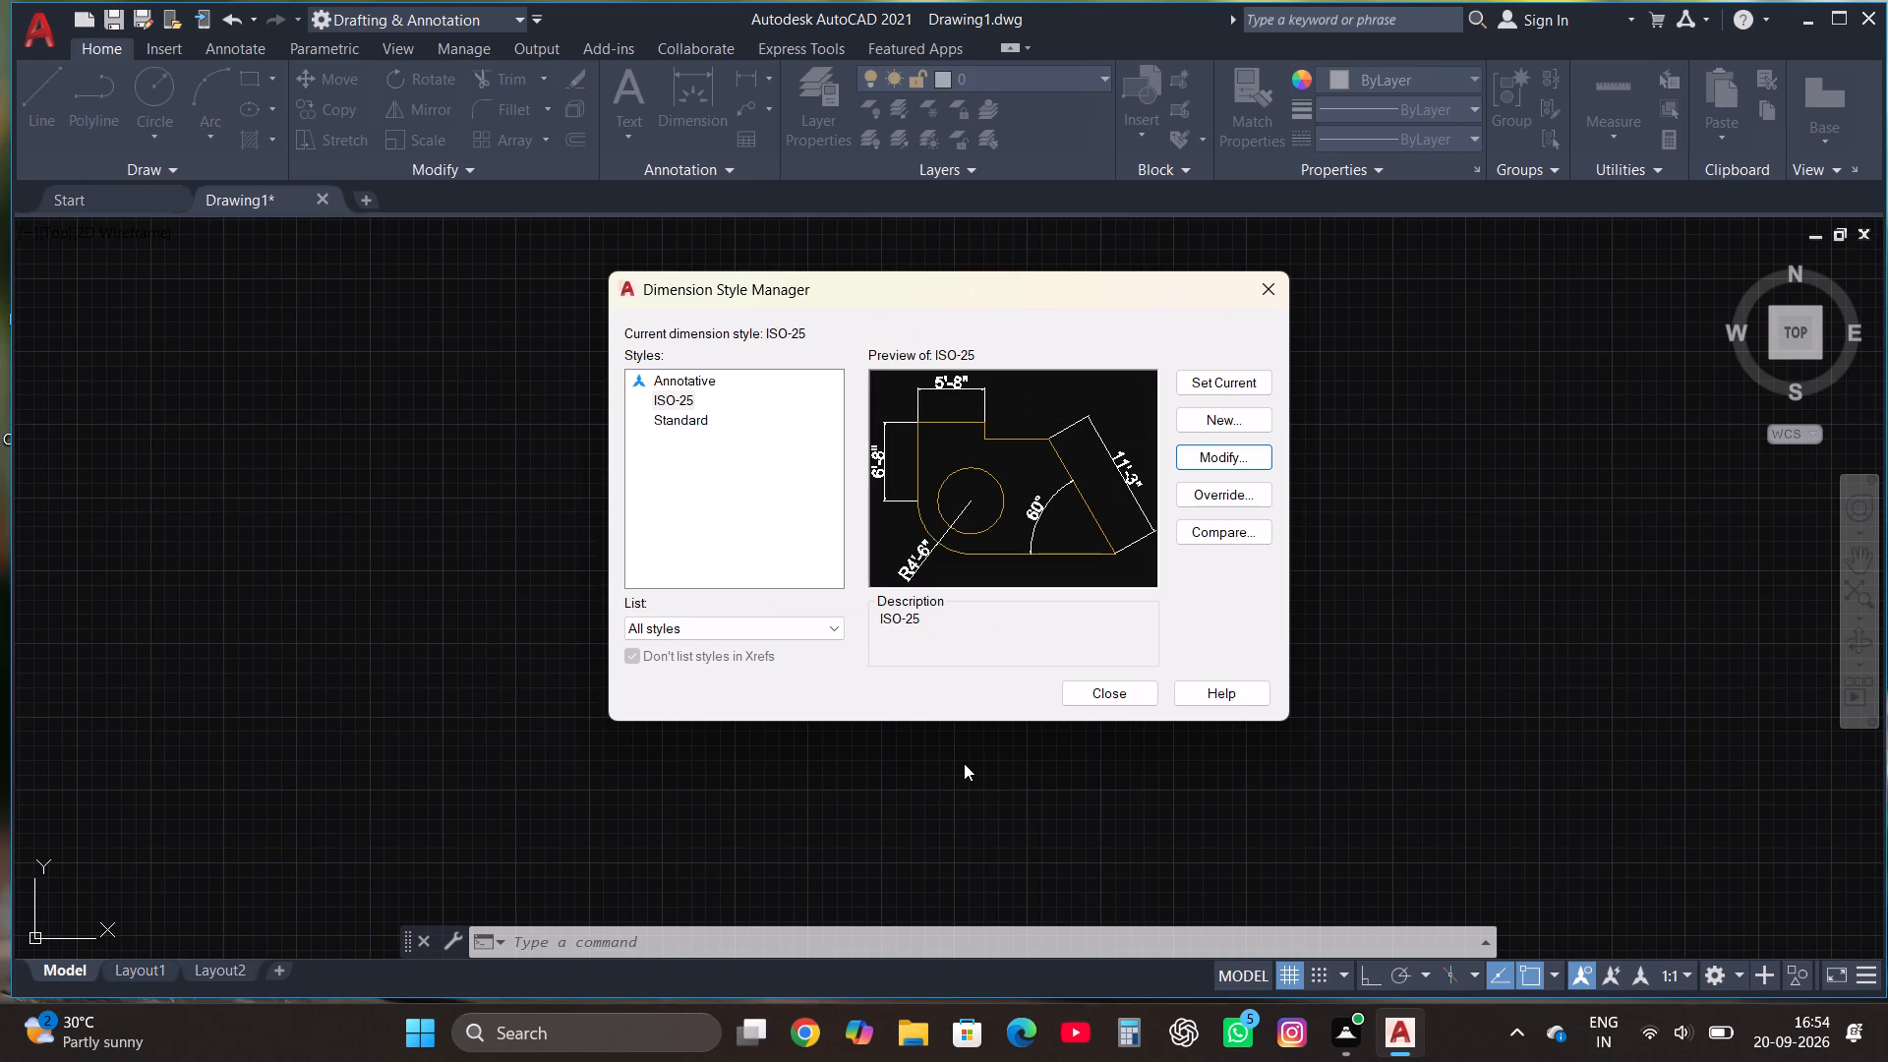
{"action": "left_click", "coordinate": [1235, 379]}
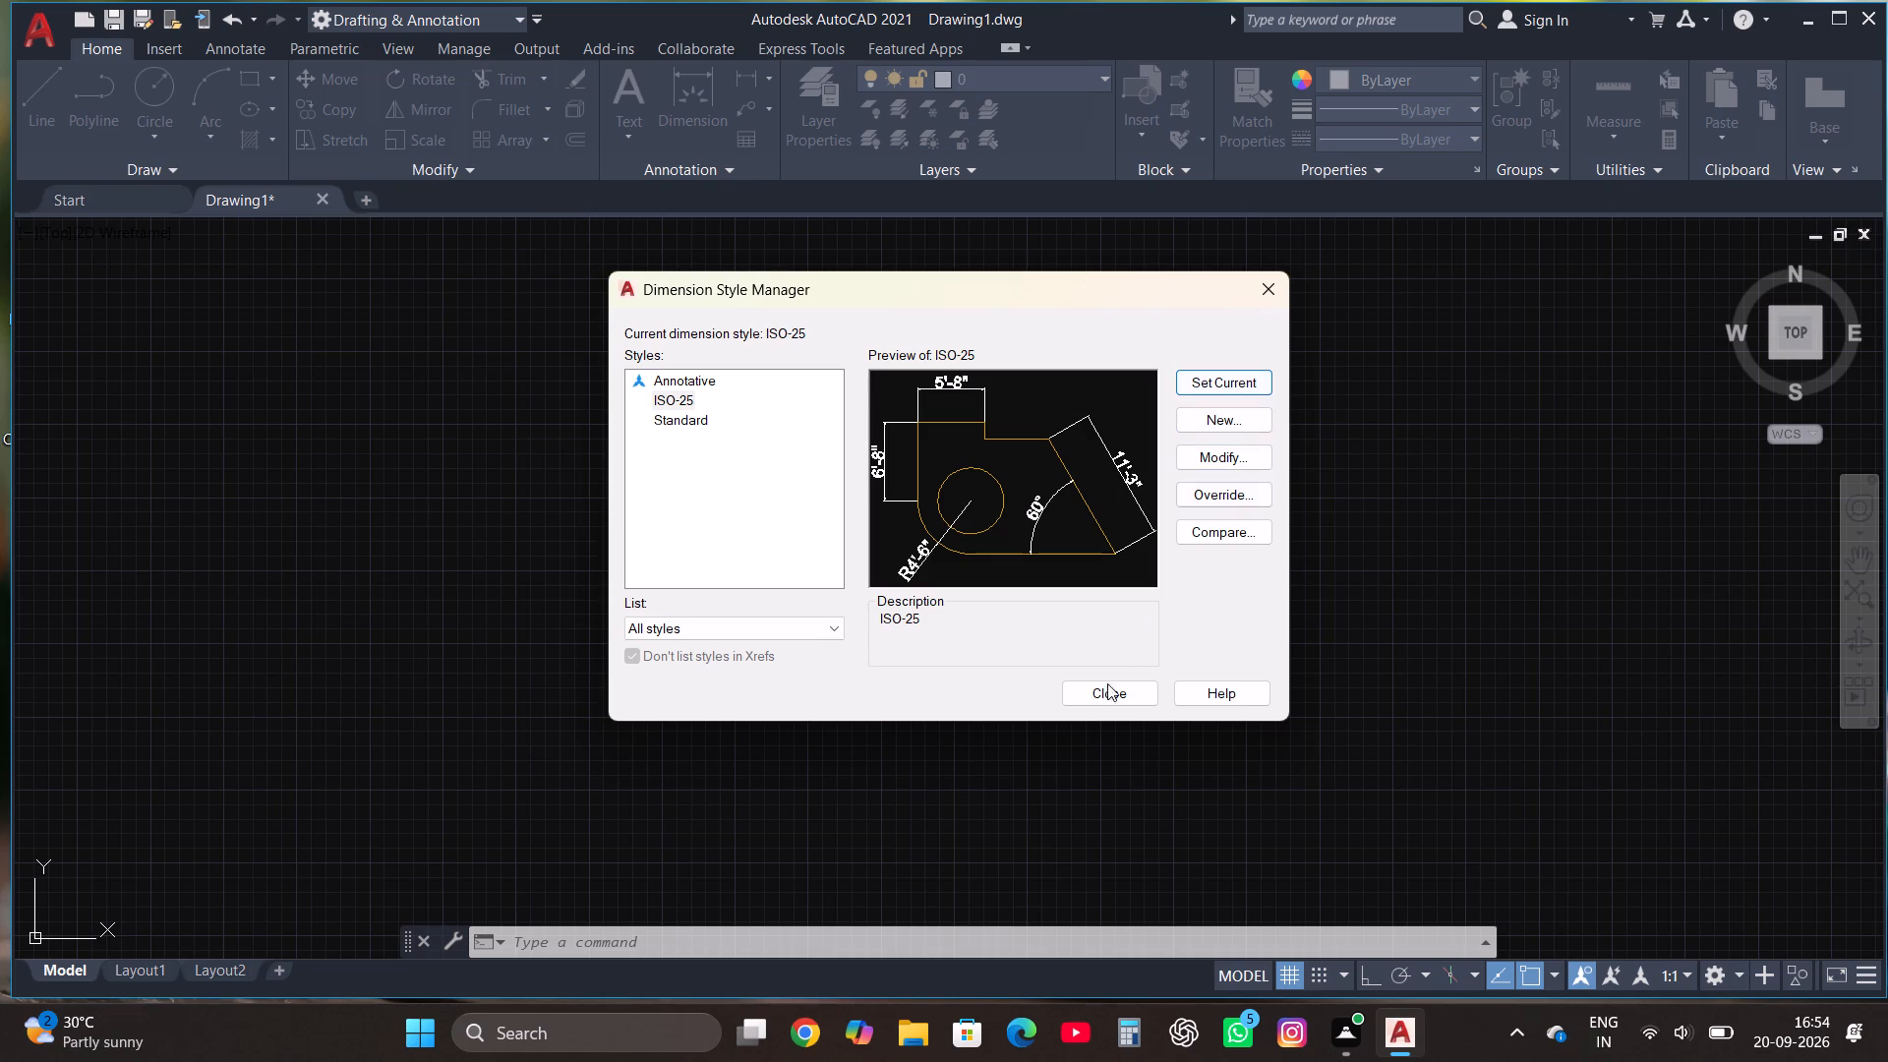
{"action": "left_click", "coordinate": [1104, 699]}
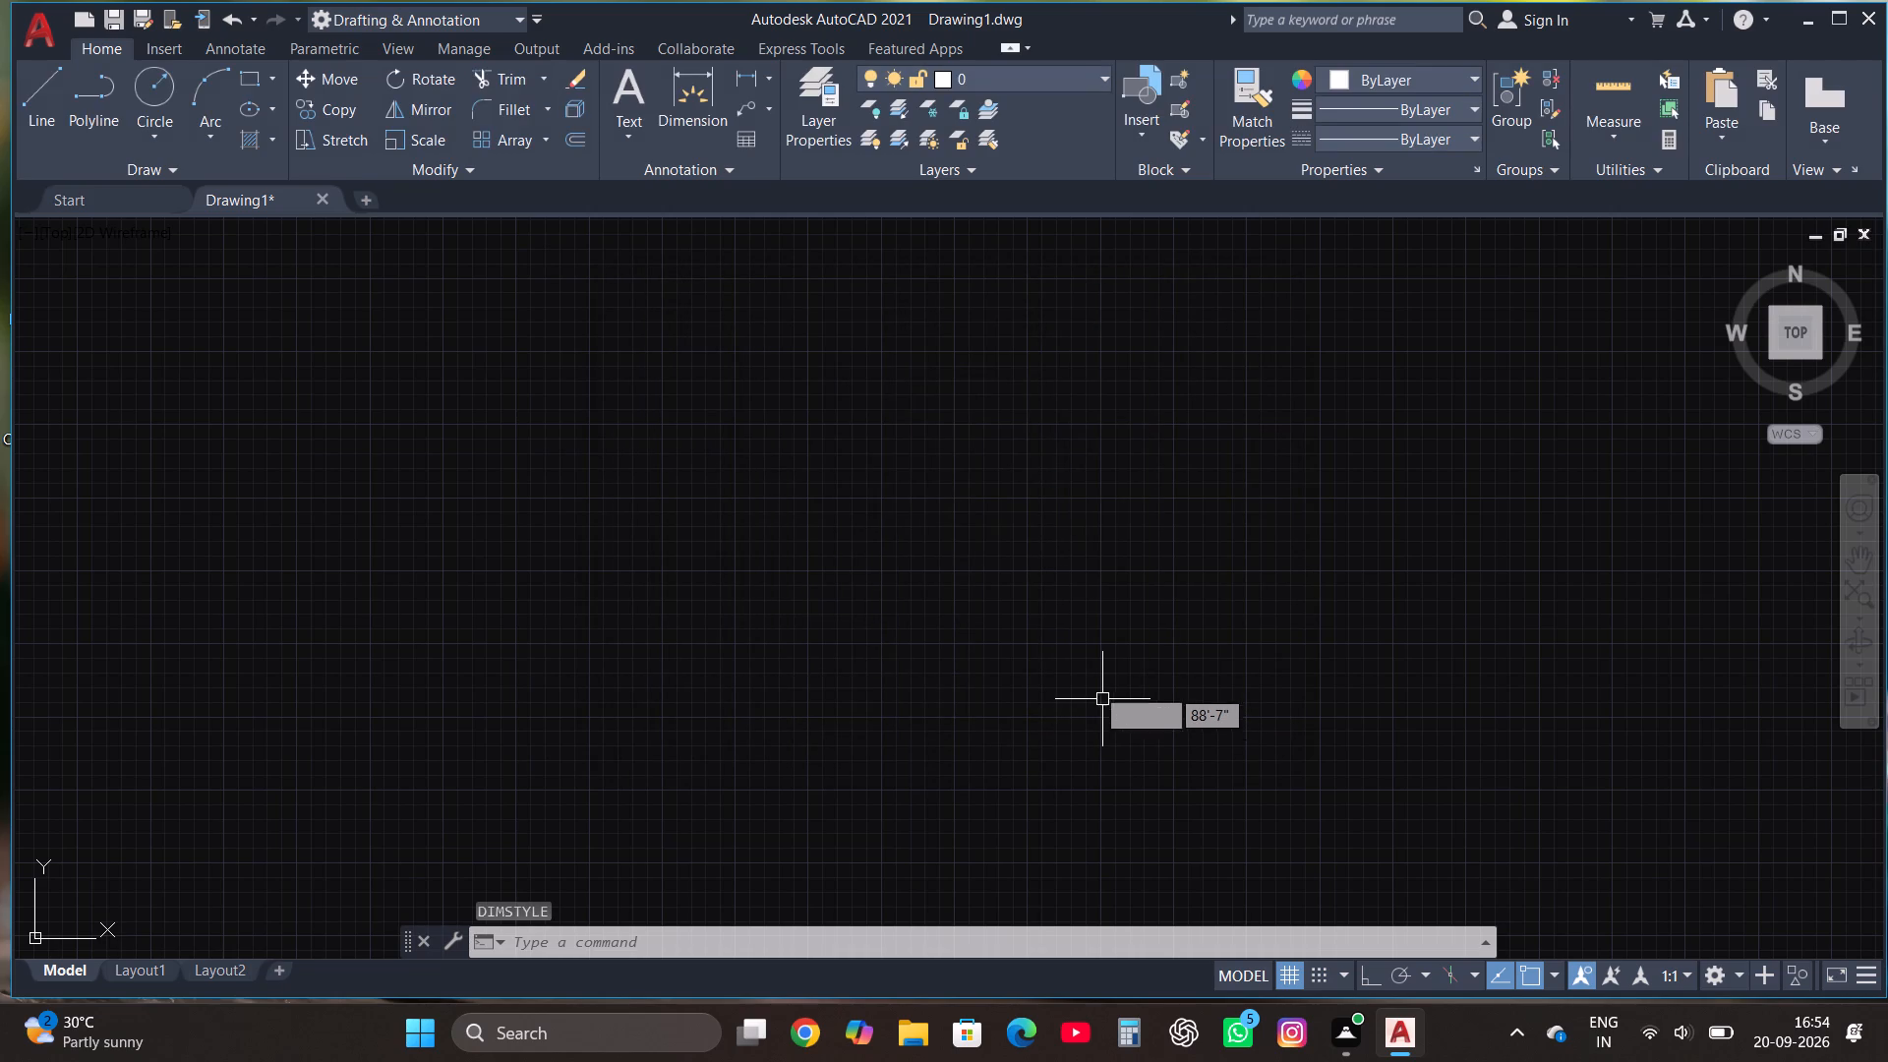
Draw a 52' by 18' rectangle in the empty model space.
{"action": "left_click", "coordinate": [247, 80]}
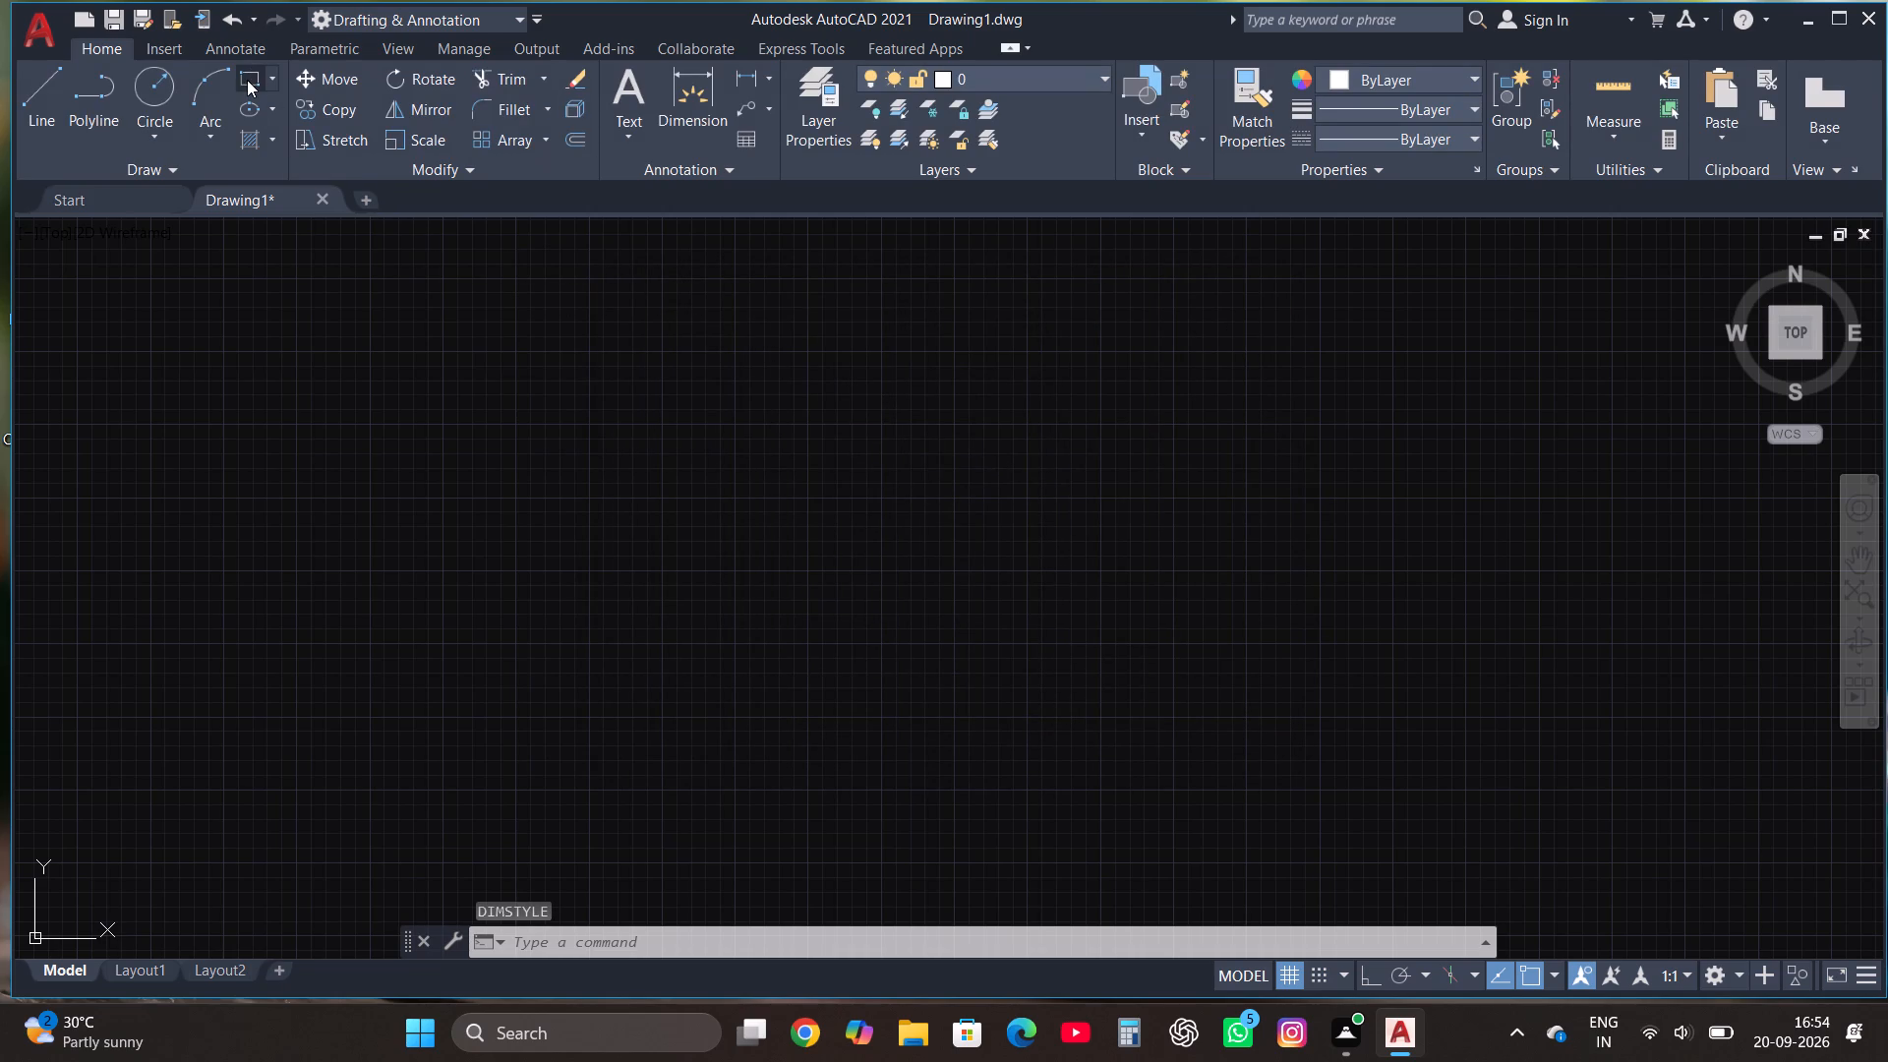
{"action": "left_click", "coordinate": [598, 361]}
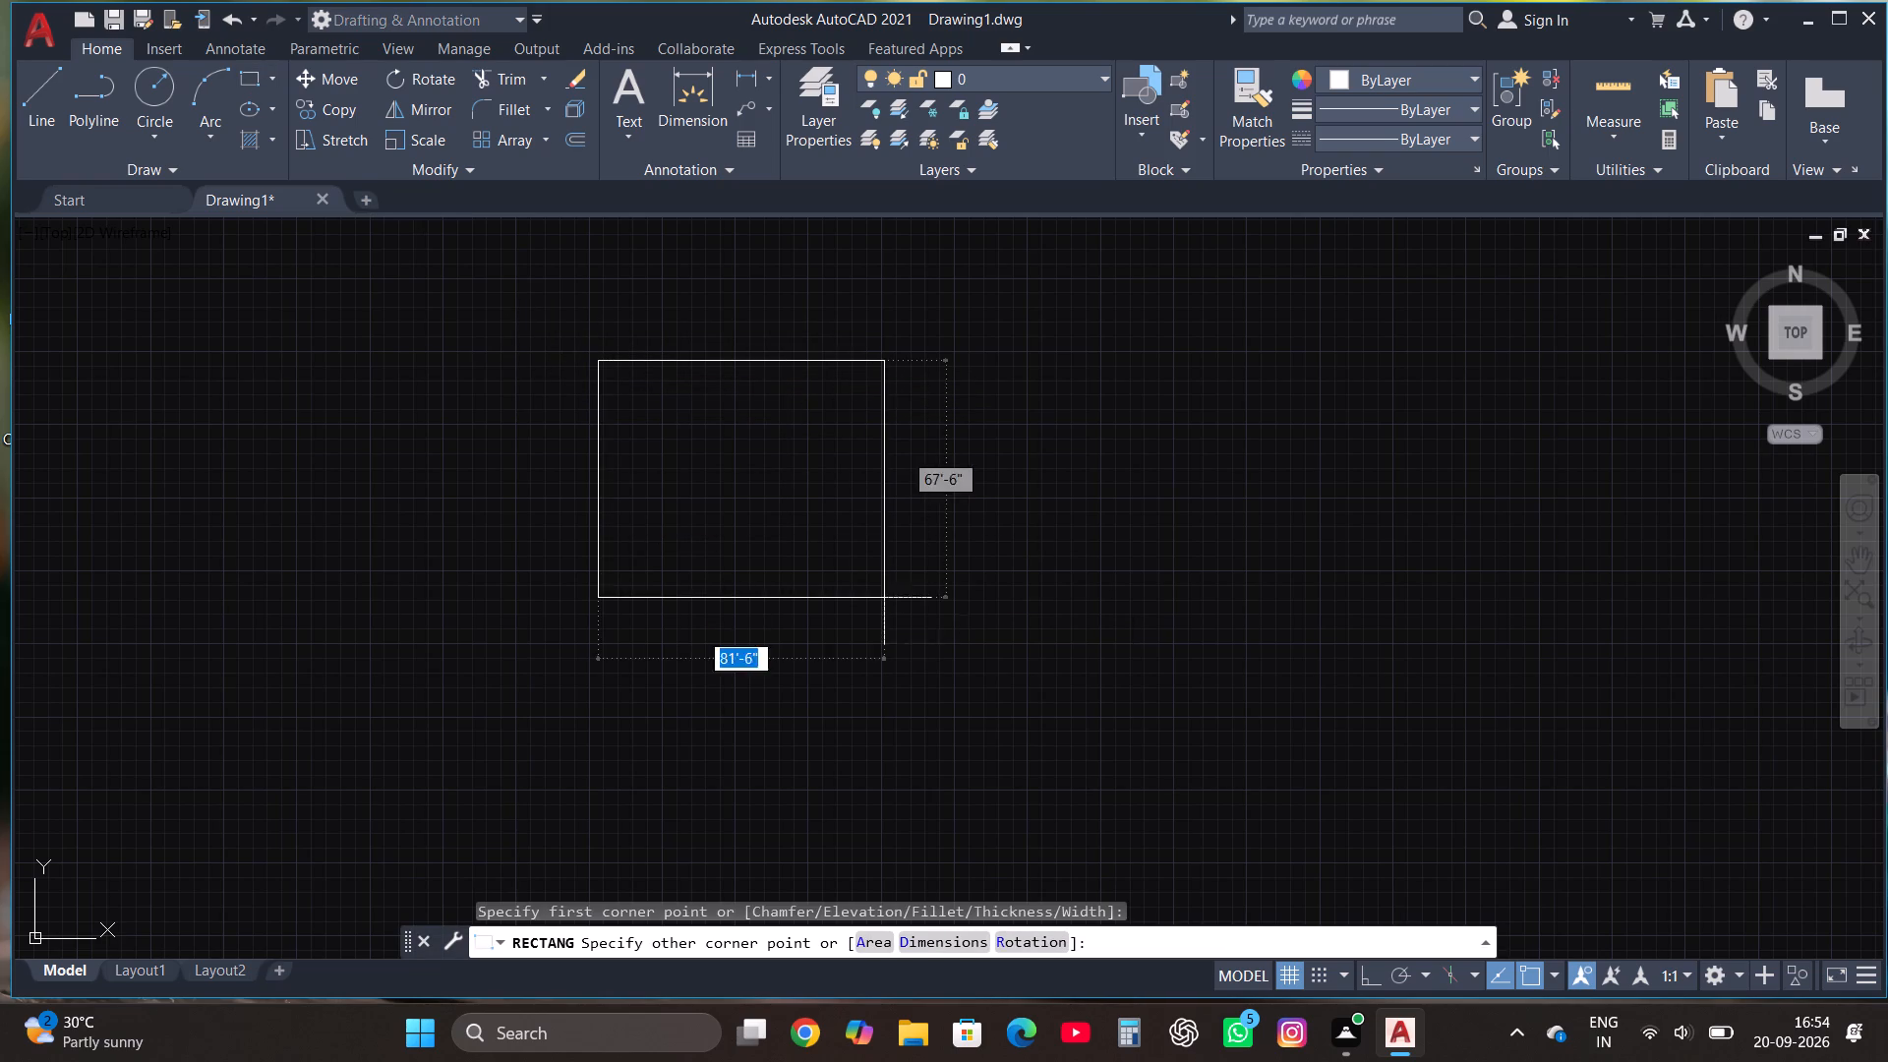
{"action": "type", "text": "52'"}
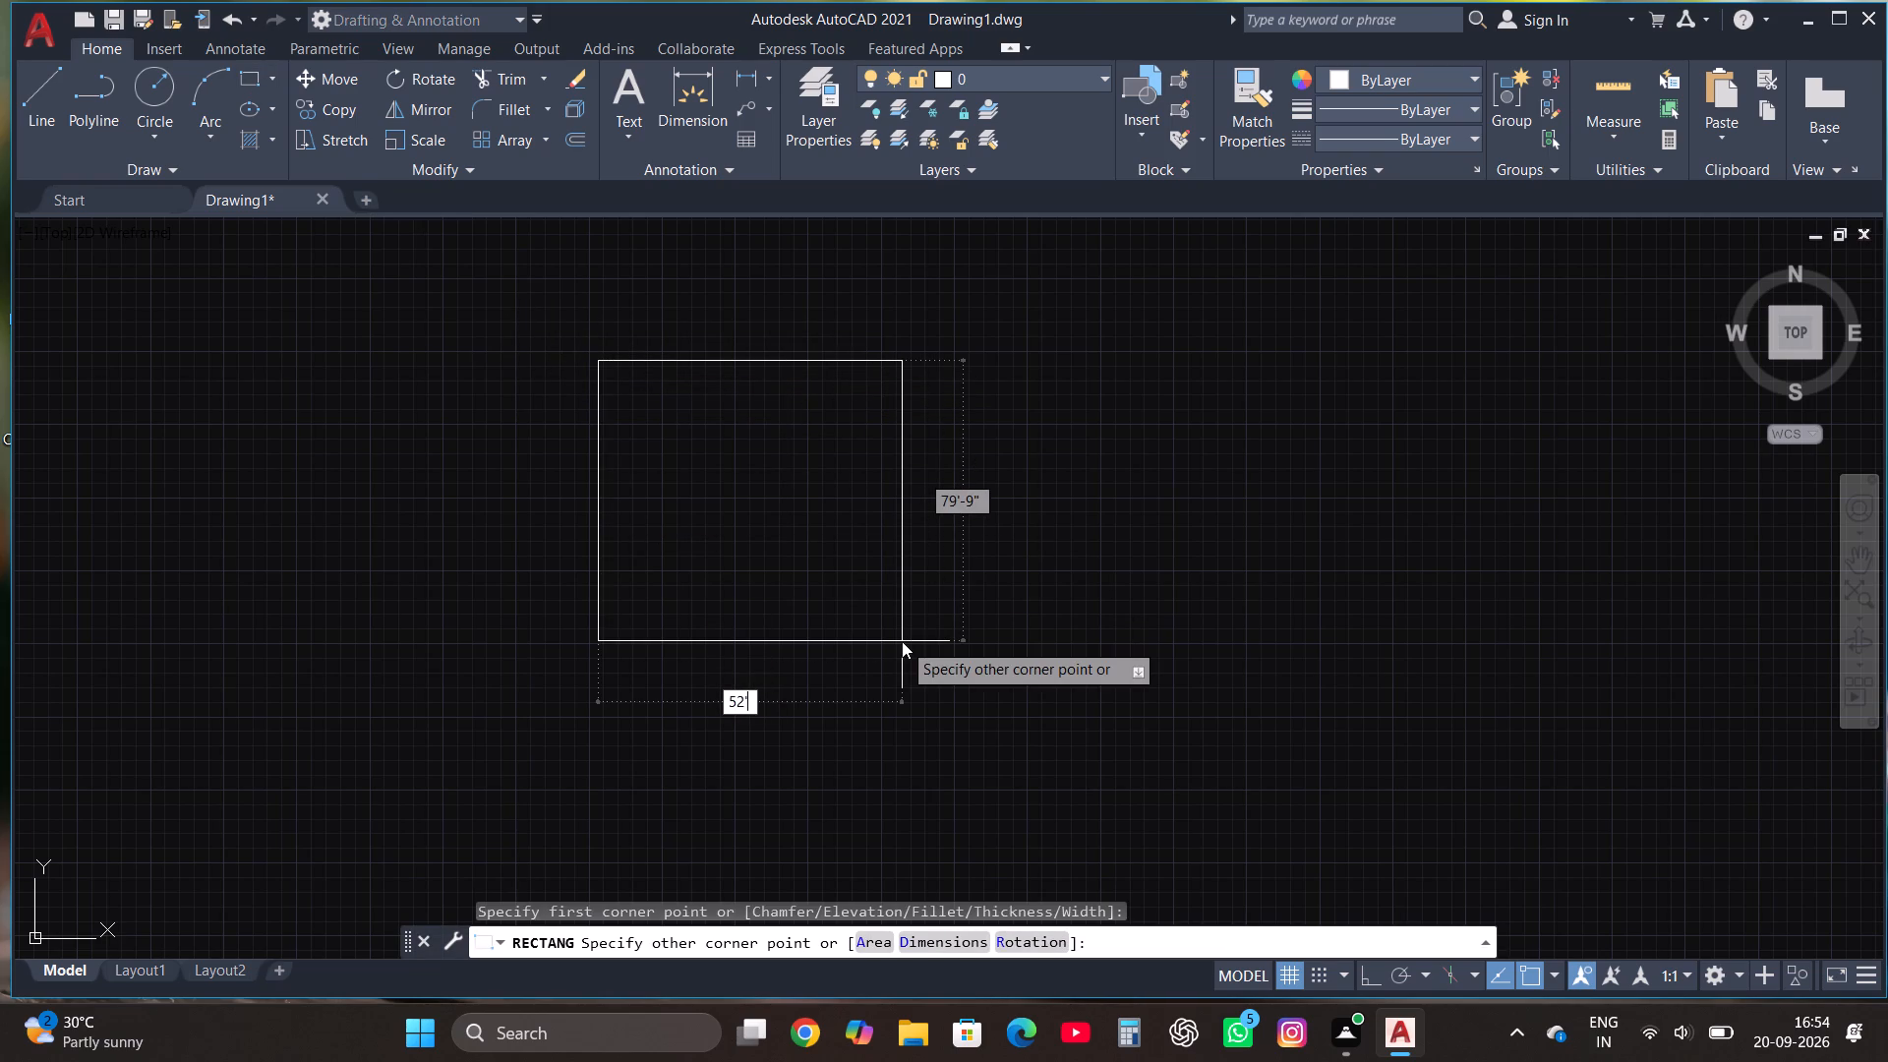
{"action": "key", "text": "comma"}
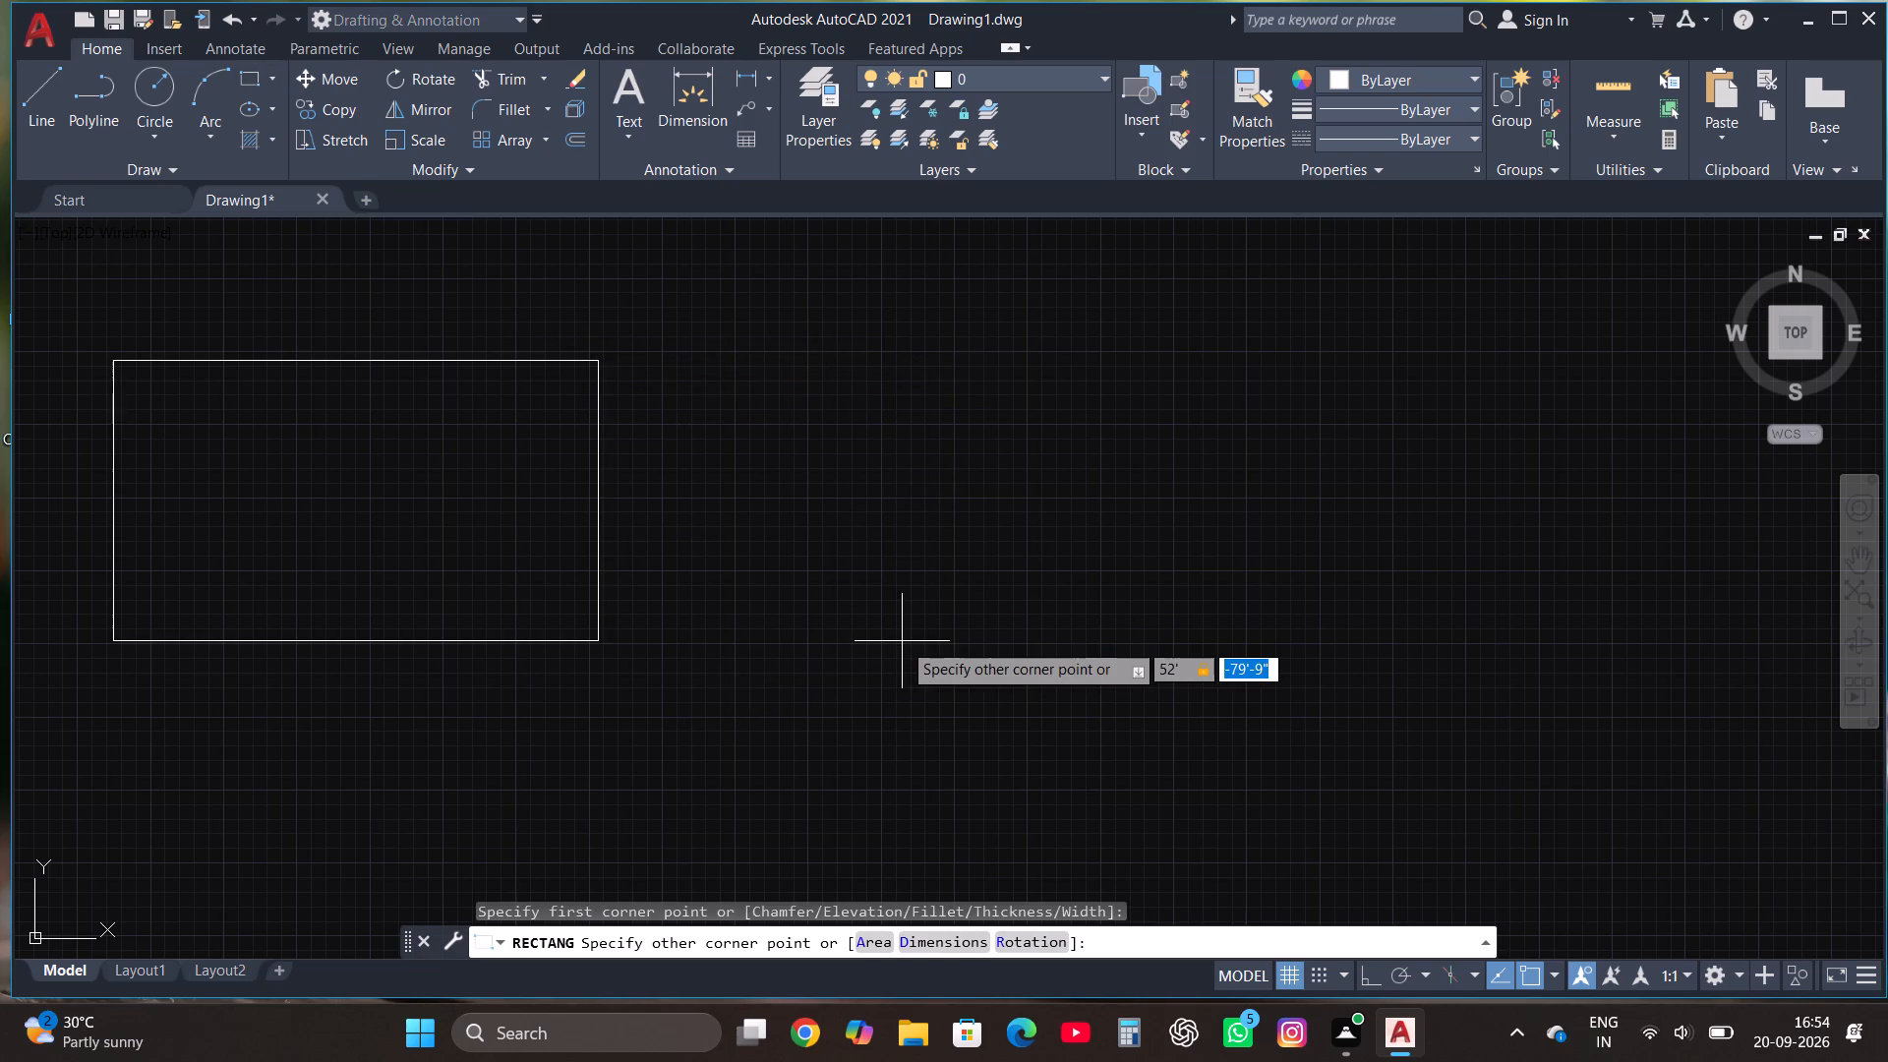
{"action": "type", "text": "18"}
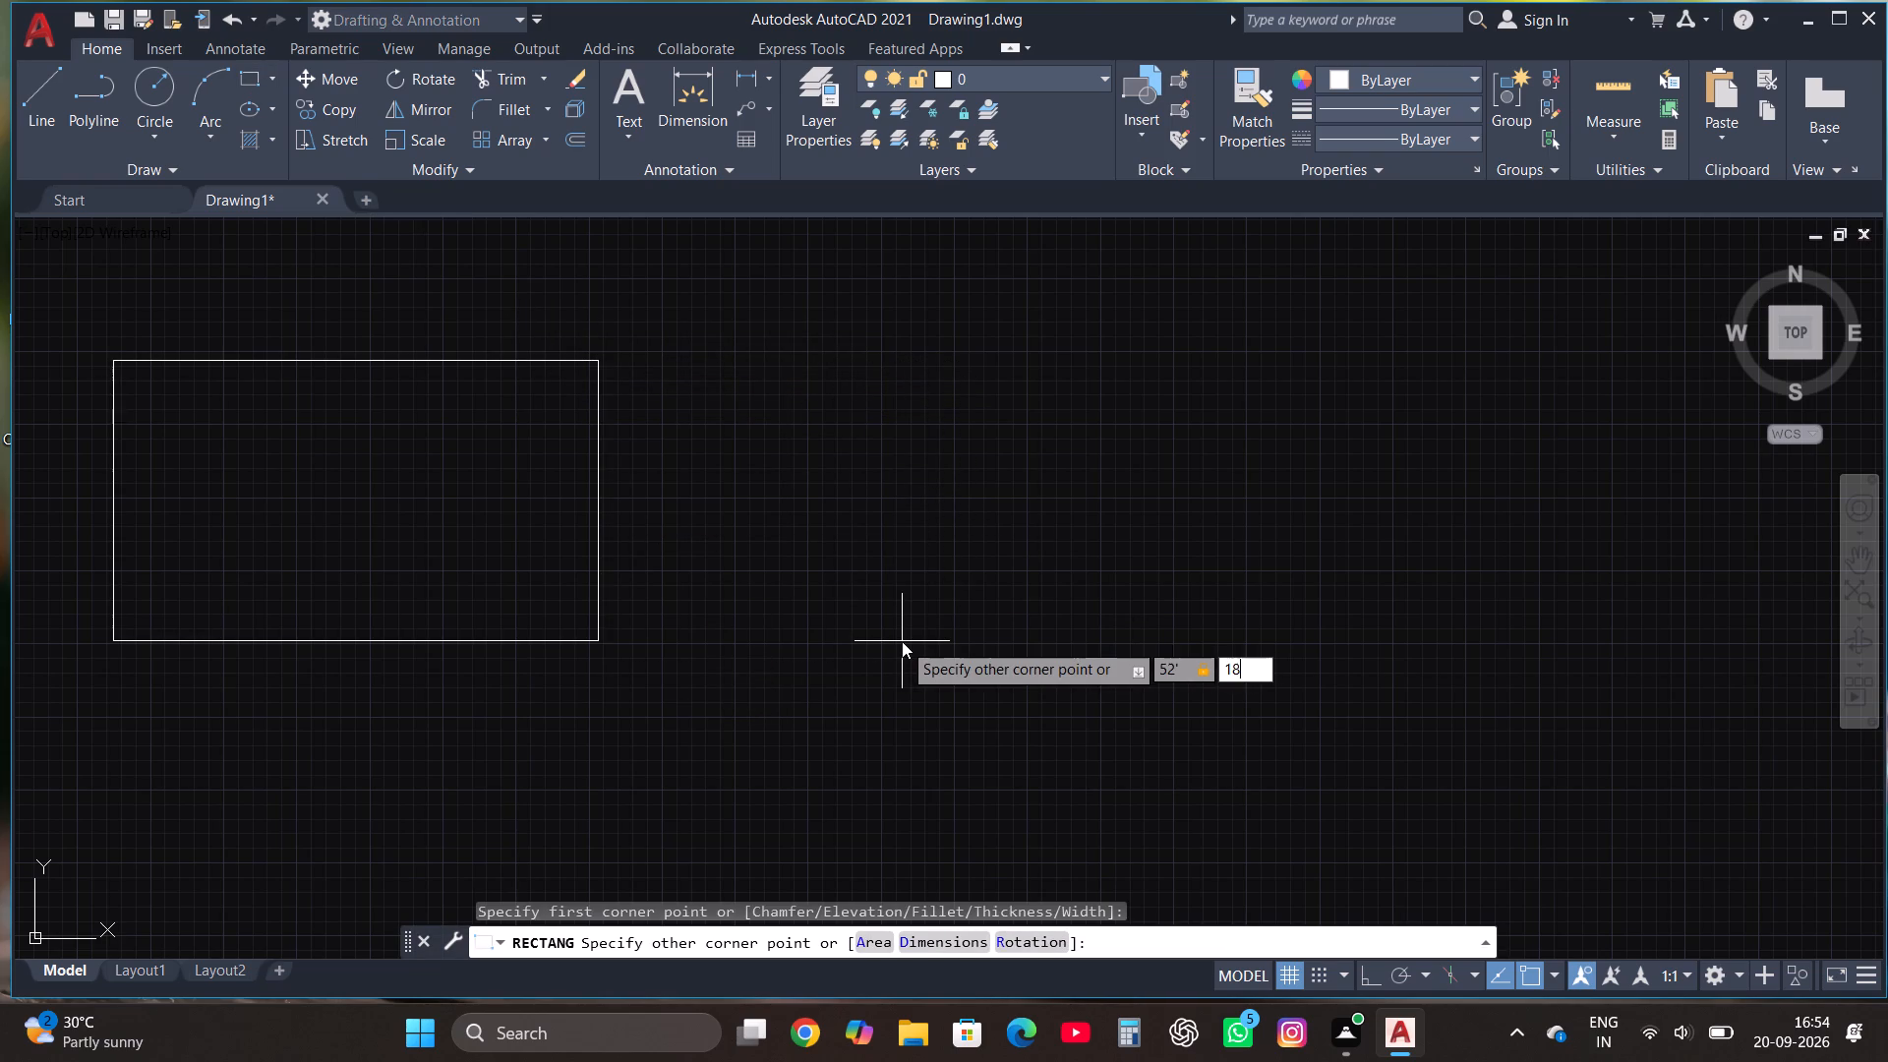
{"action": "key", "text": "apostrophe"}
{"action": "key", "text": "Return"}
{"action": "scroll", "coordinate": [921, 654], "scroll_direction": "down", "scroll_amount": 3}
{"action": "scroll", "coordinate": [823, 620], "scroll_direction": "up", "scroll_amount": 2}
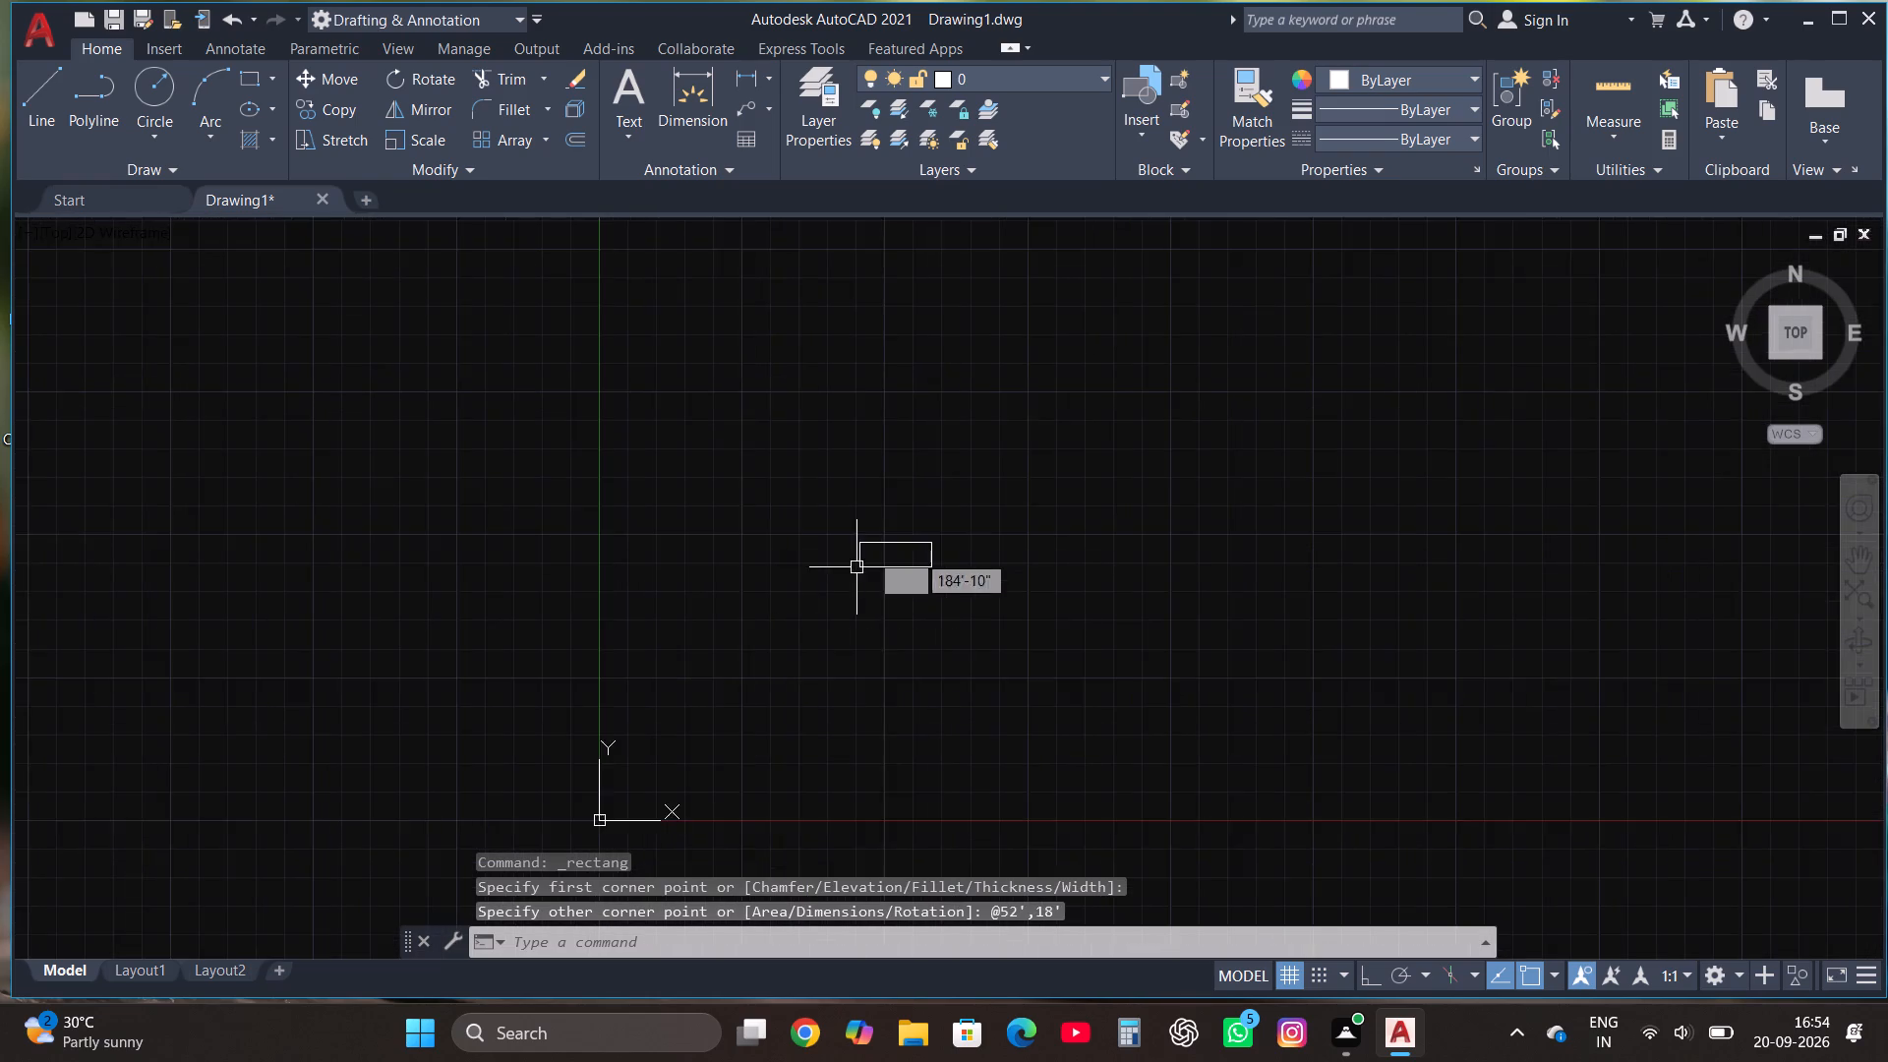
{"action": "scroll", "coordinate": [874, 546], "scroll_direction": "up", "scroll_amount": 2}
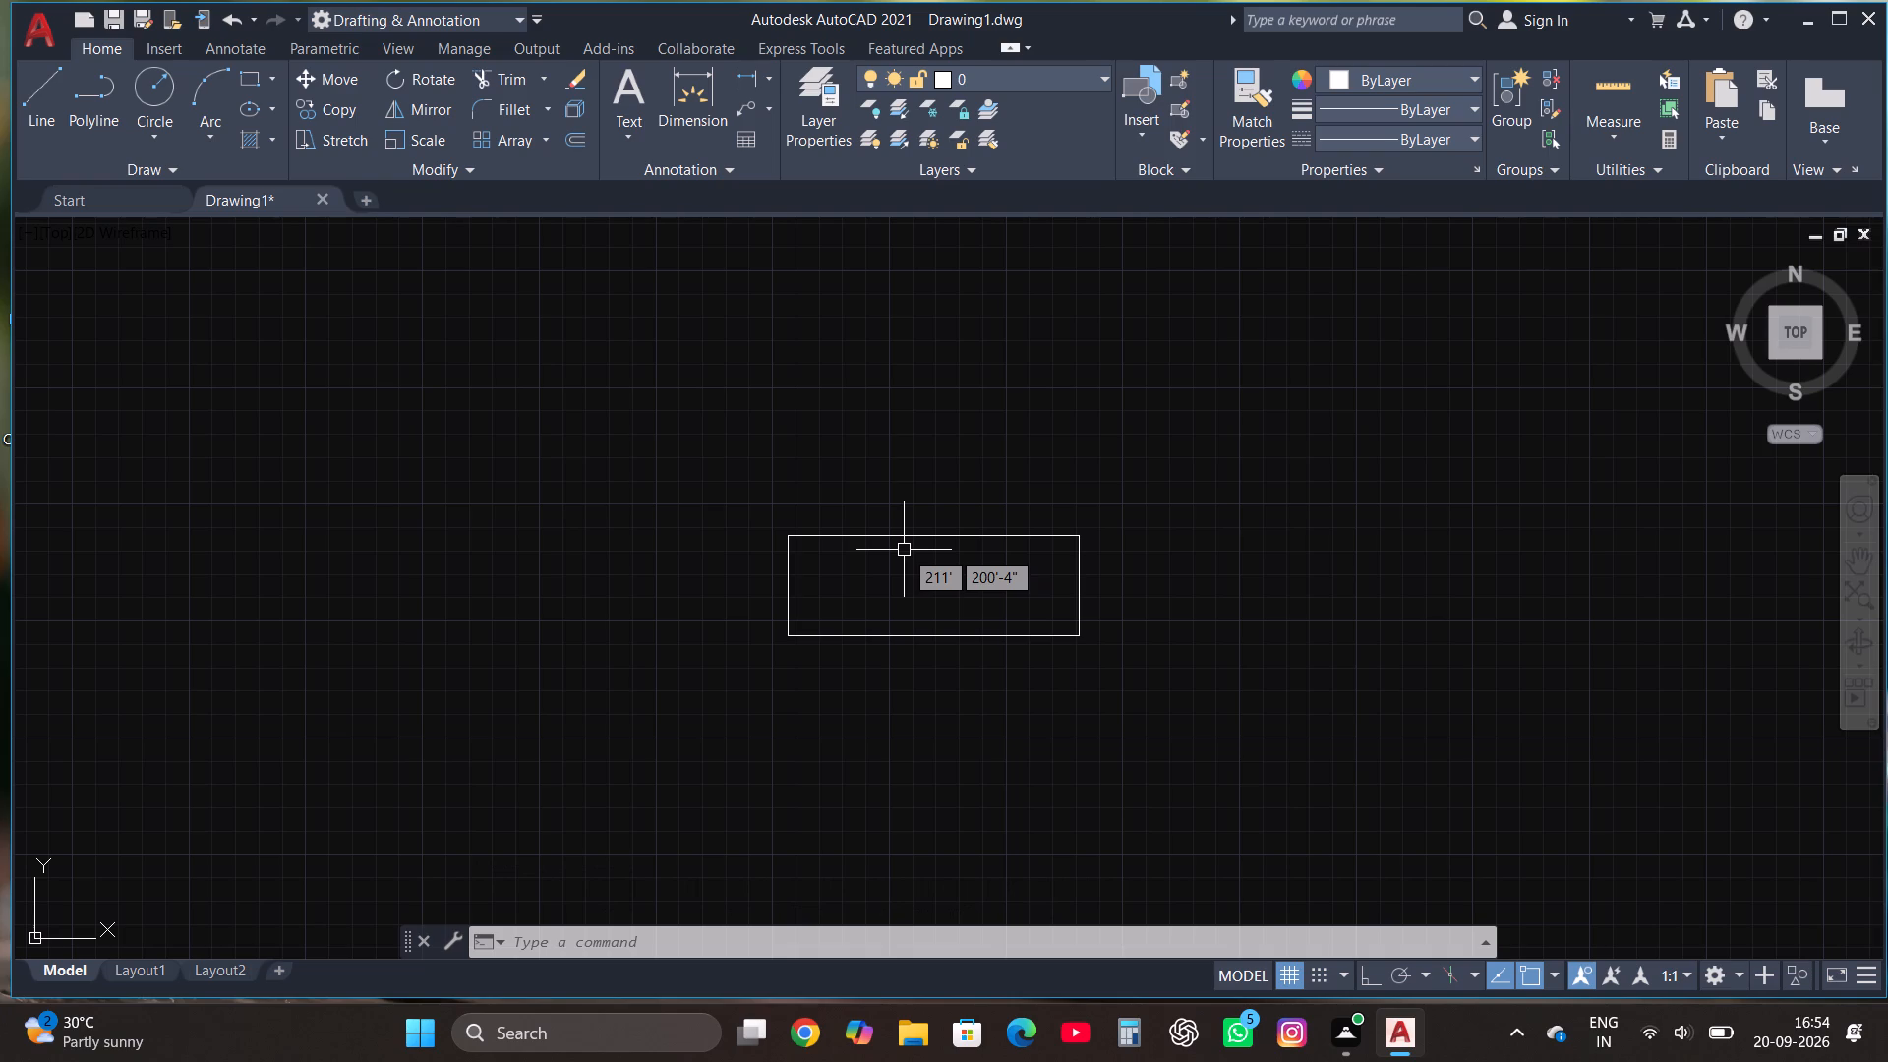
Offset the 52' by 18' rectangle 9" inward to form the outer wall thickness.
{"action": "scroll", "coordinate": [938, 586], "scroll_direction": "up", "scroll_amount": 1}
{"action": "left_click_drag", "start_coordinate": [911, 572], "coordinate": [882, 511]}
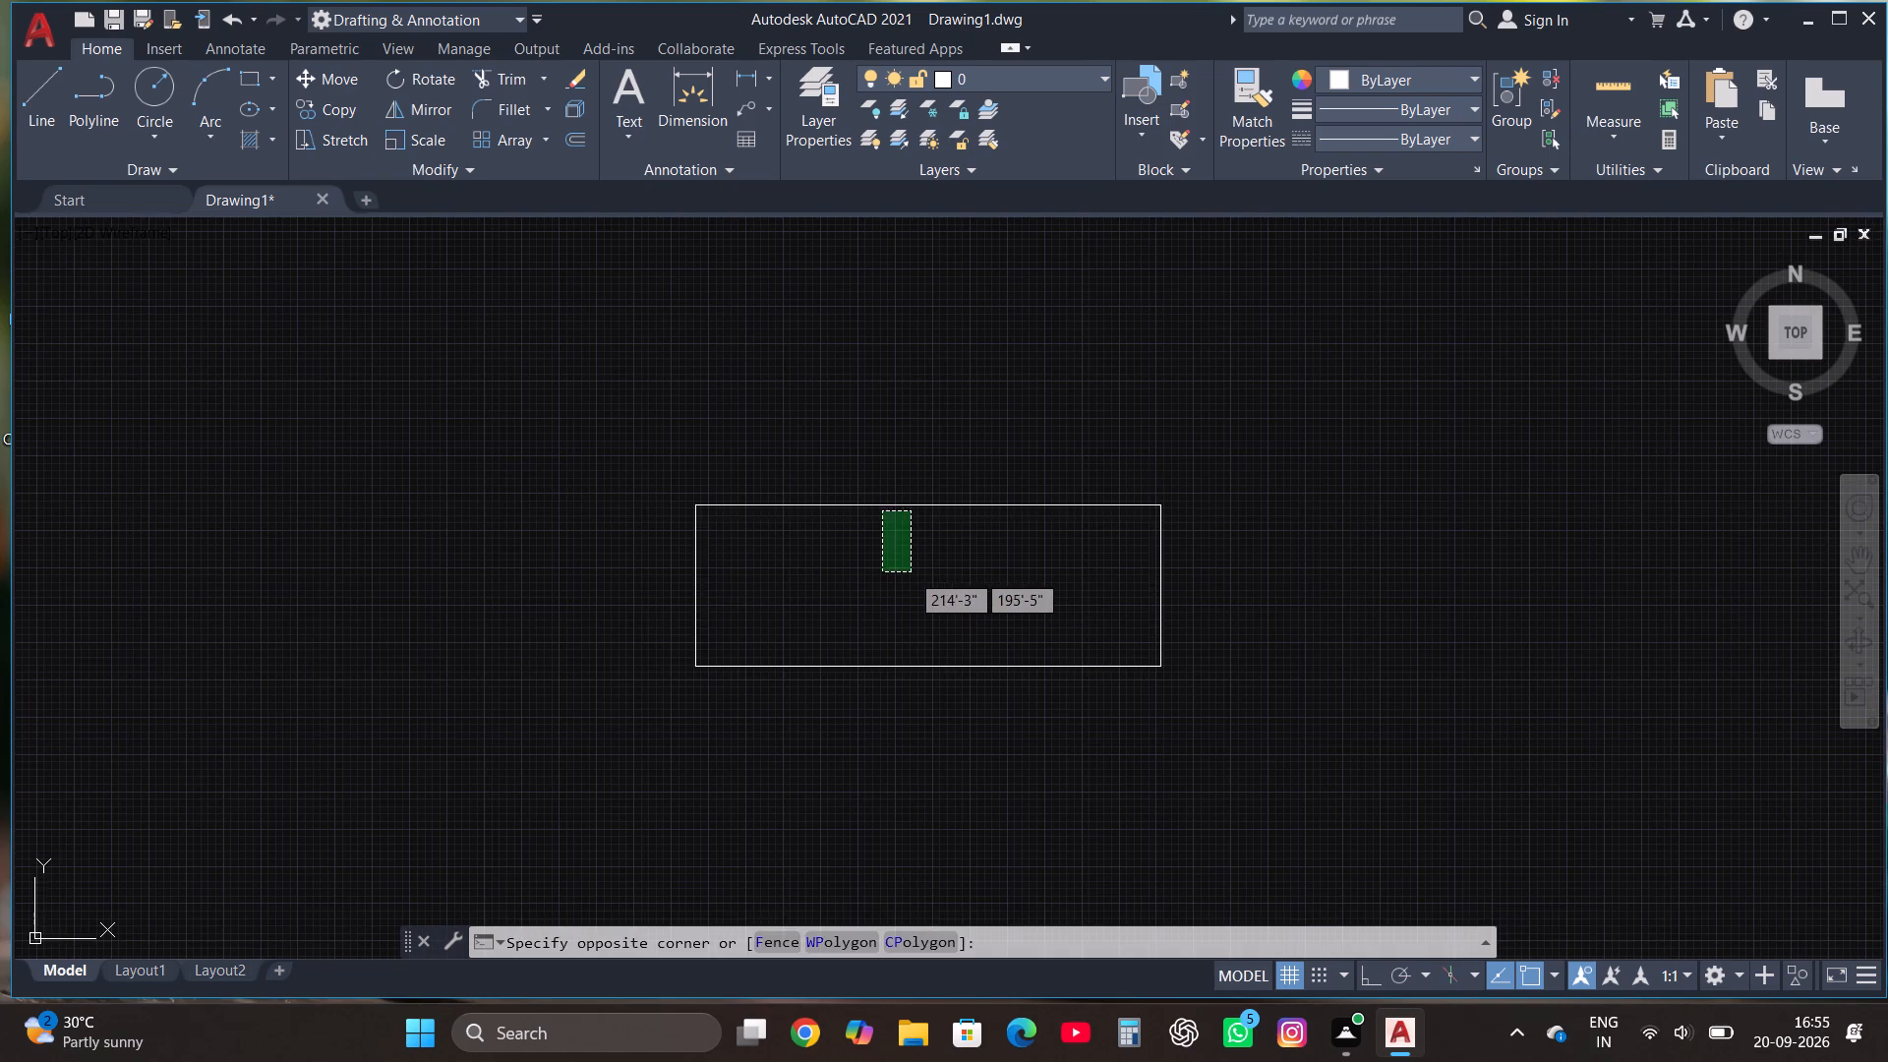
{"action": "left_click", "coordinate": [838, 444]}
{"action": "left_click", "coordinate": [567, 136]}
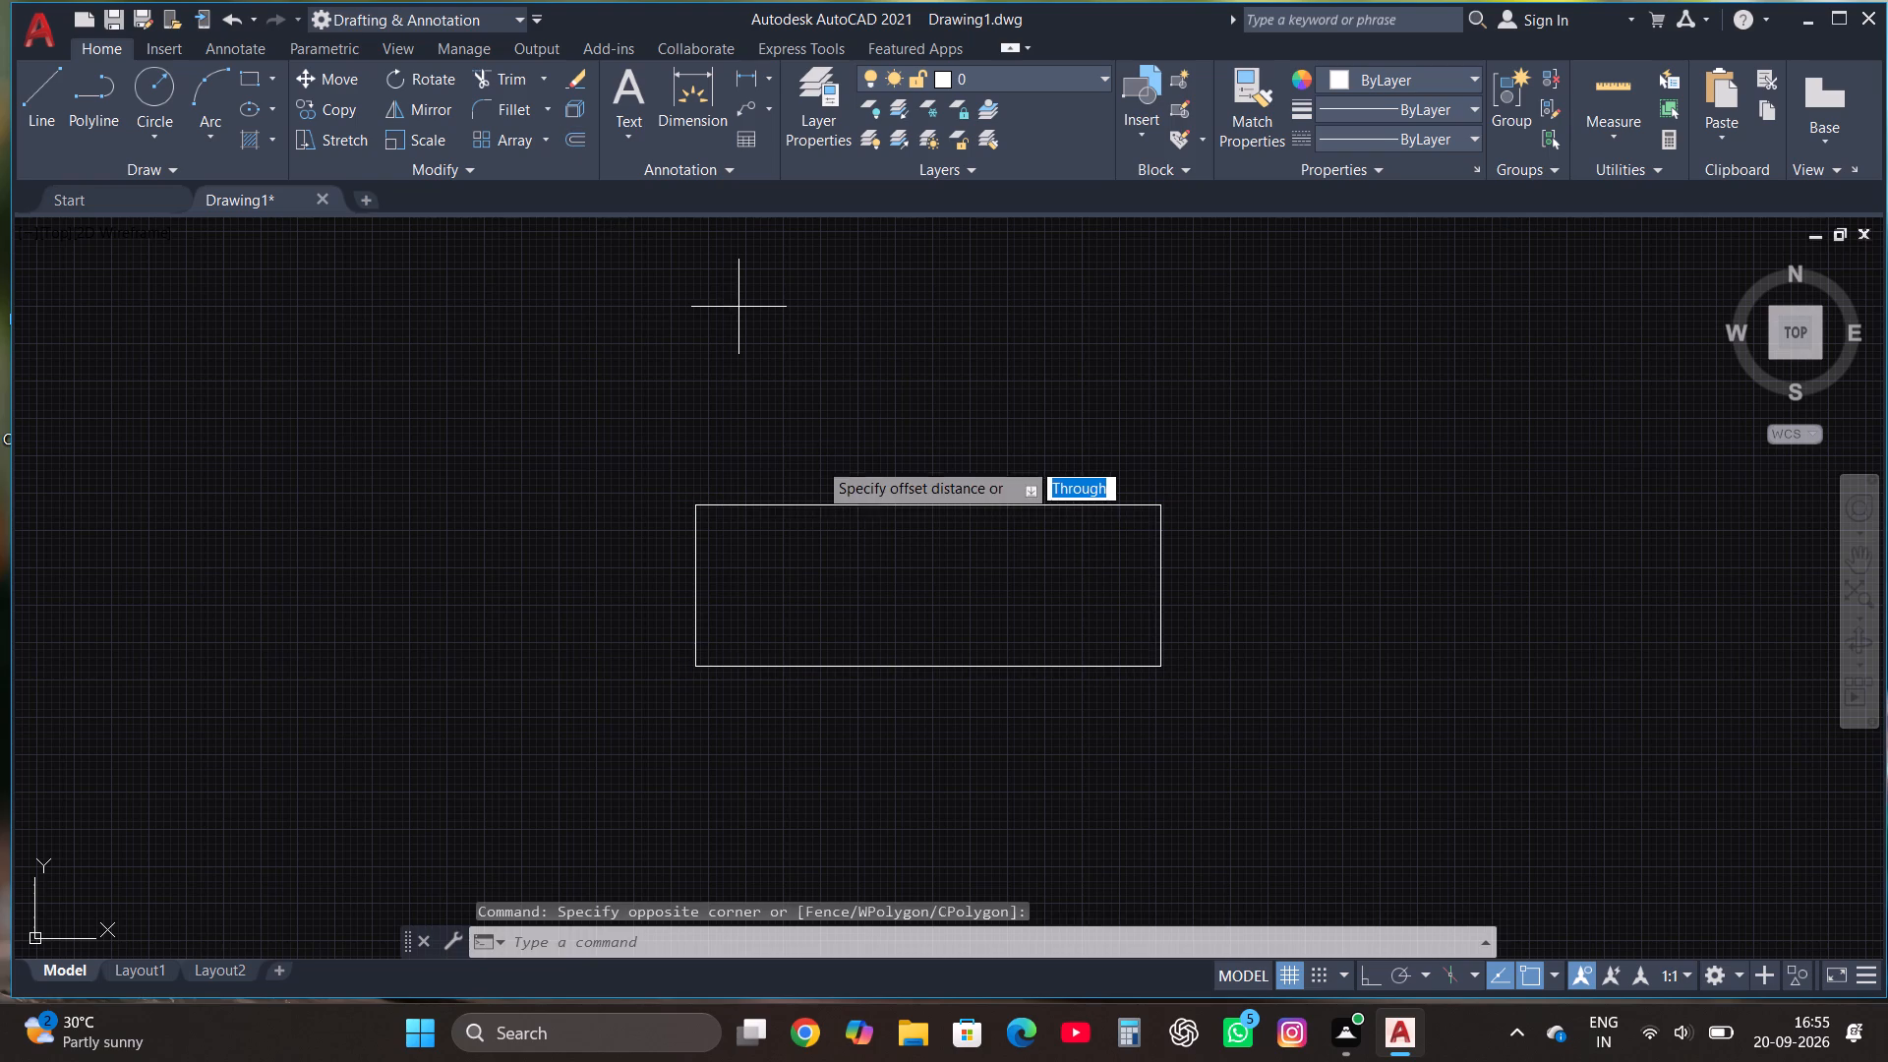
{"action": "left_click", "coordinate": [836, 501]}
{"action": "left_click", "coordinate": [838, 530]}
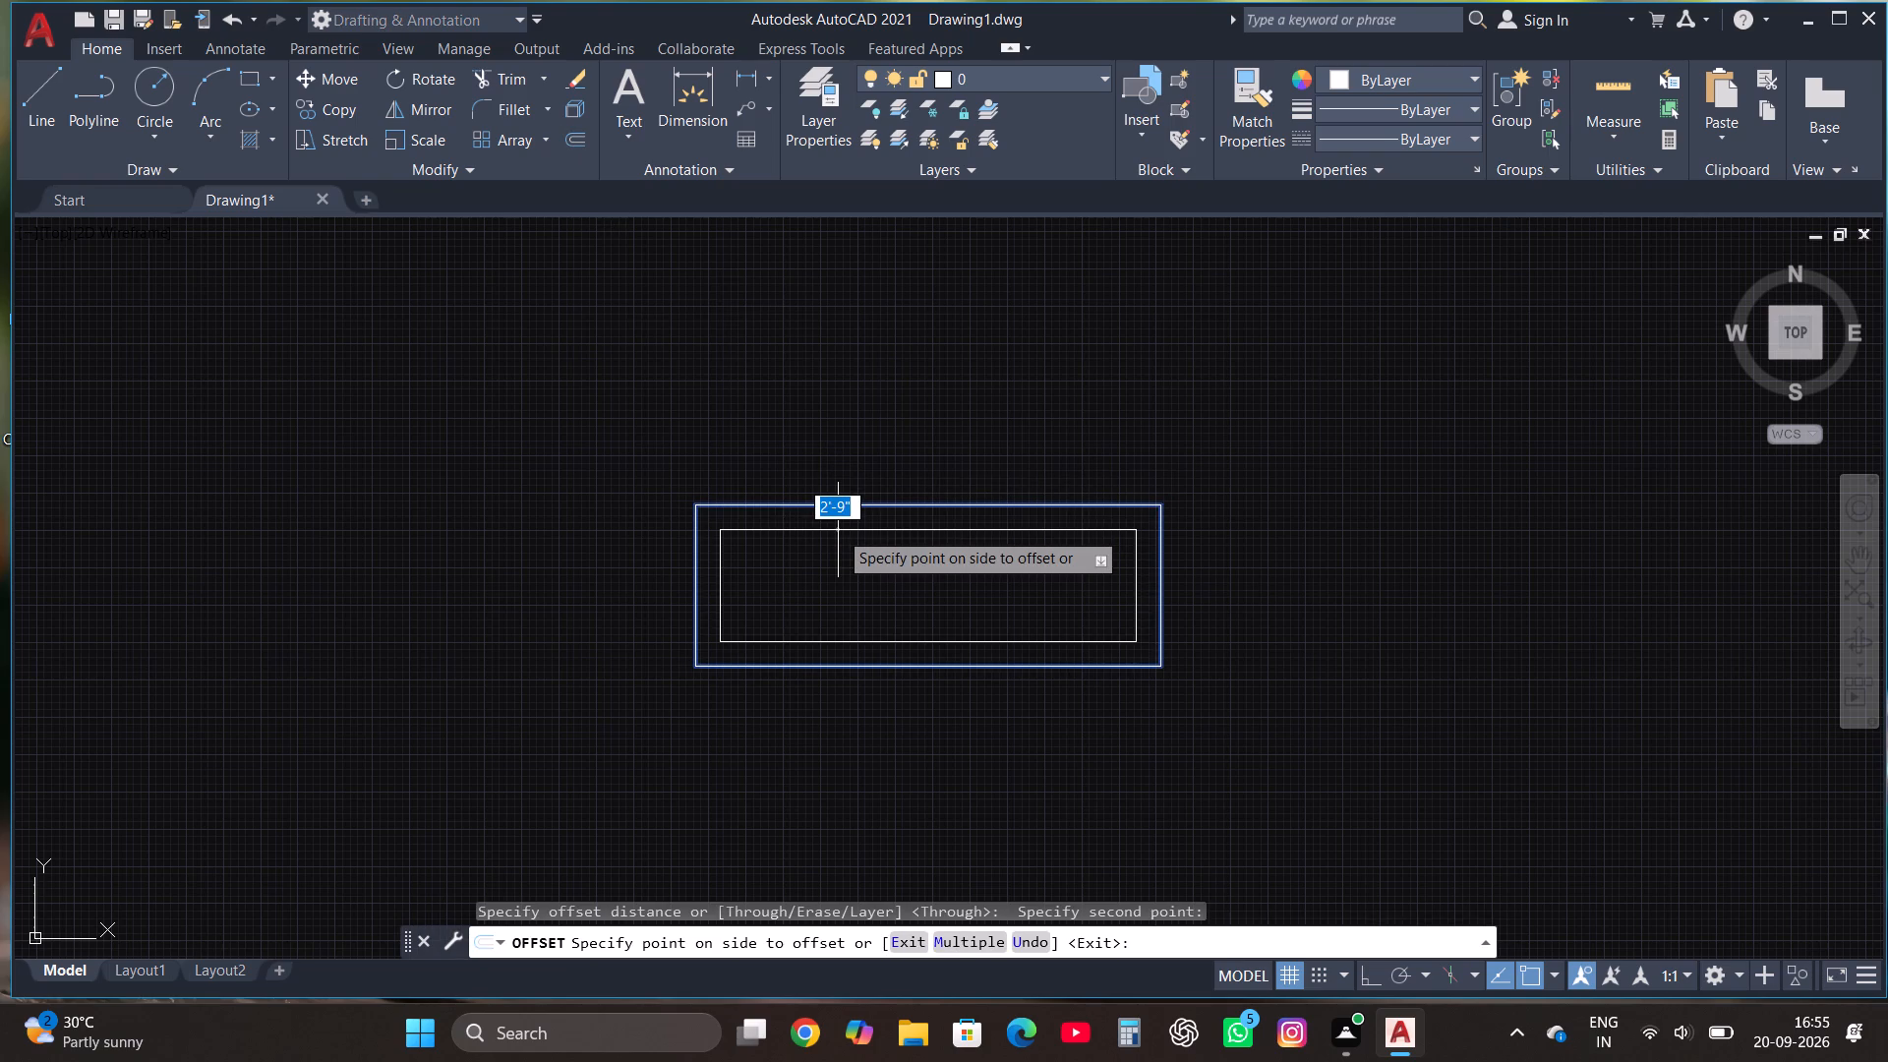
{"action": "type", "text": "9\""}
{"action": "key", "text": "Return"}
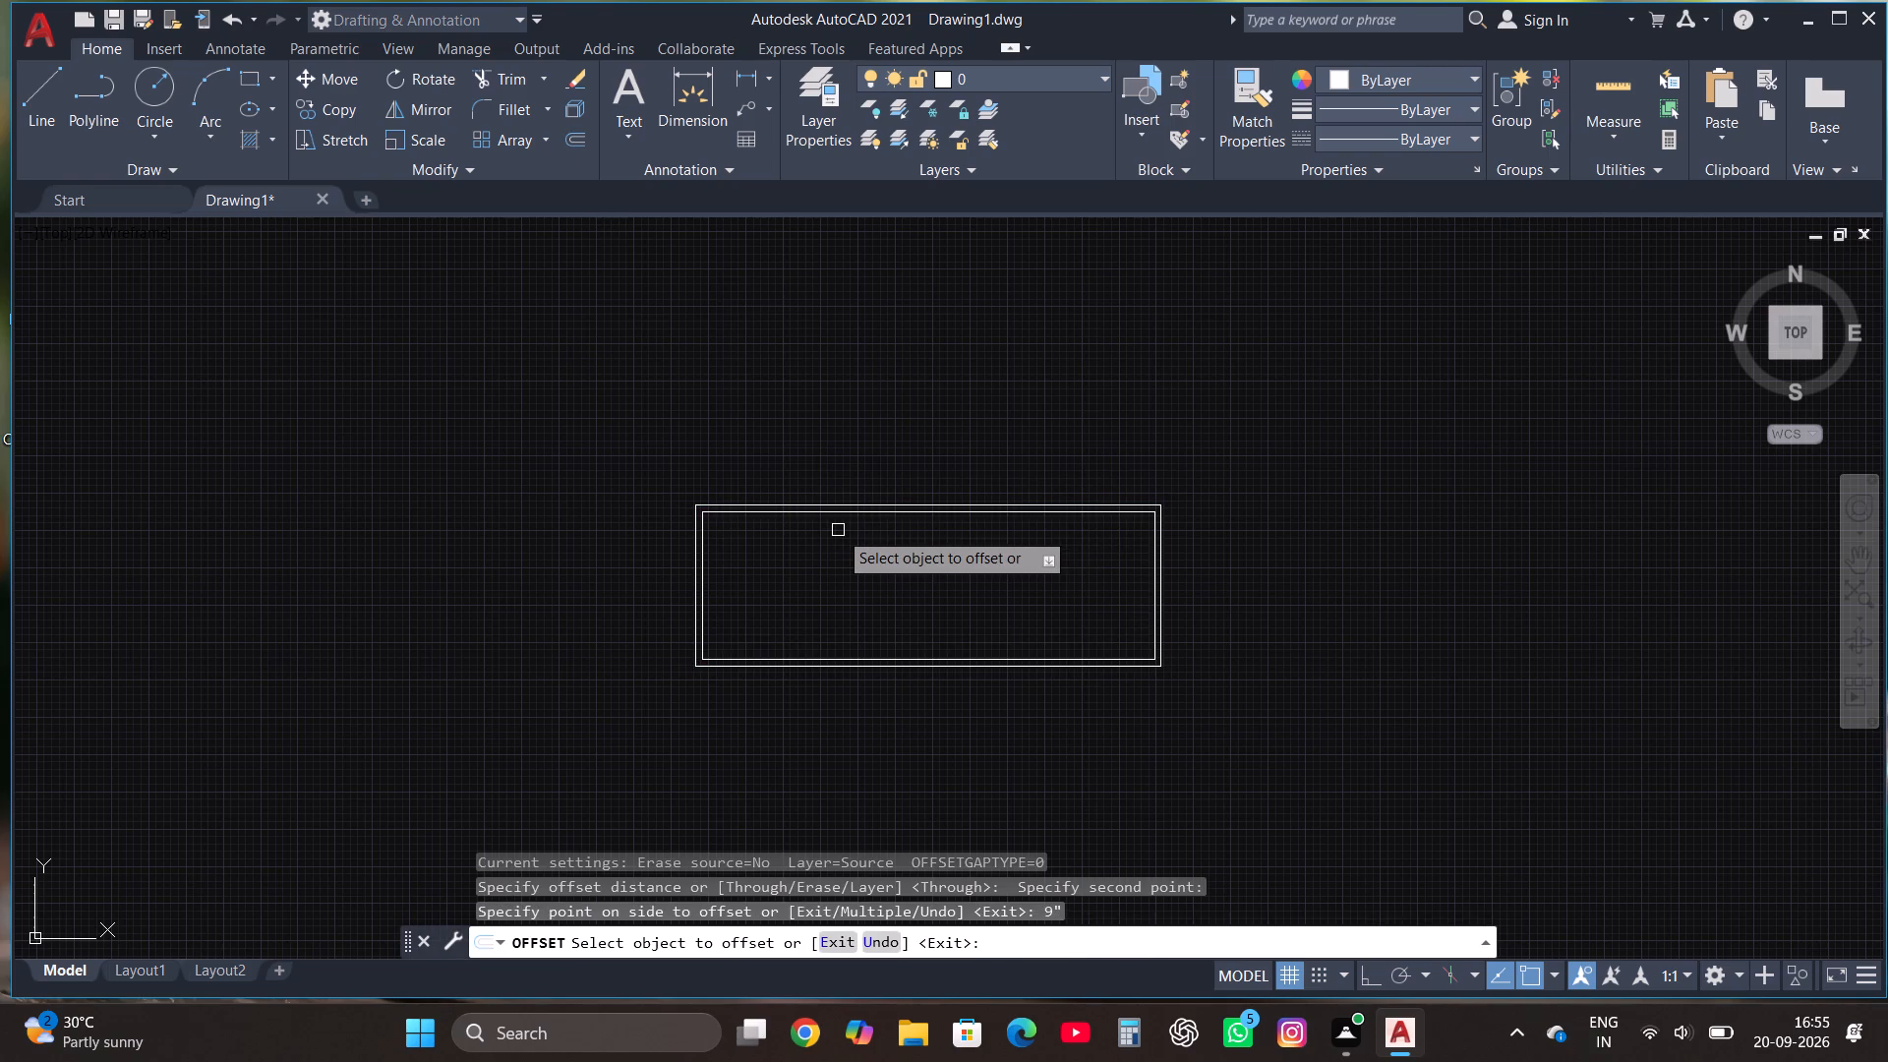
{"action": "key", "text": "Escape"}
Draw a 17' by 9'6" room outline from the inner rectangle's upper-left corner: lines 17' right, 9'6" down with Ortho on, 17' back left.
{"action": "left_click", "coordinate": [47, 80]}
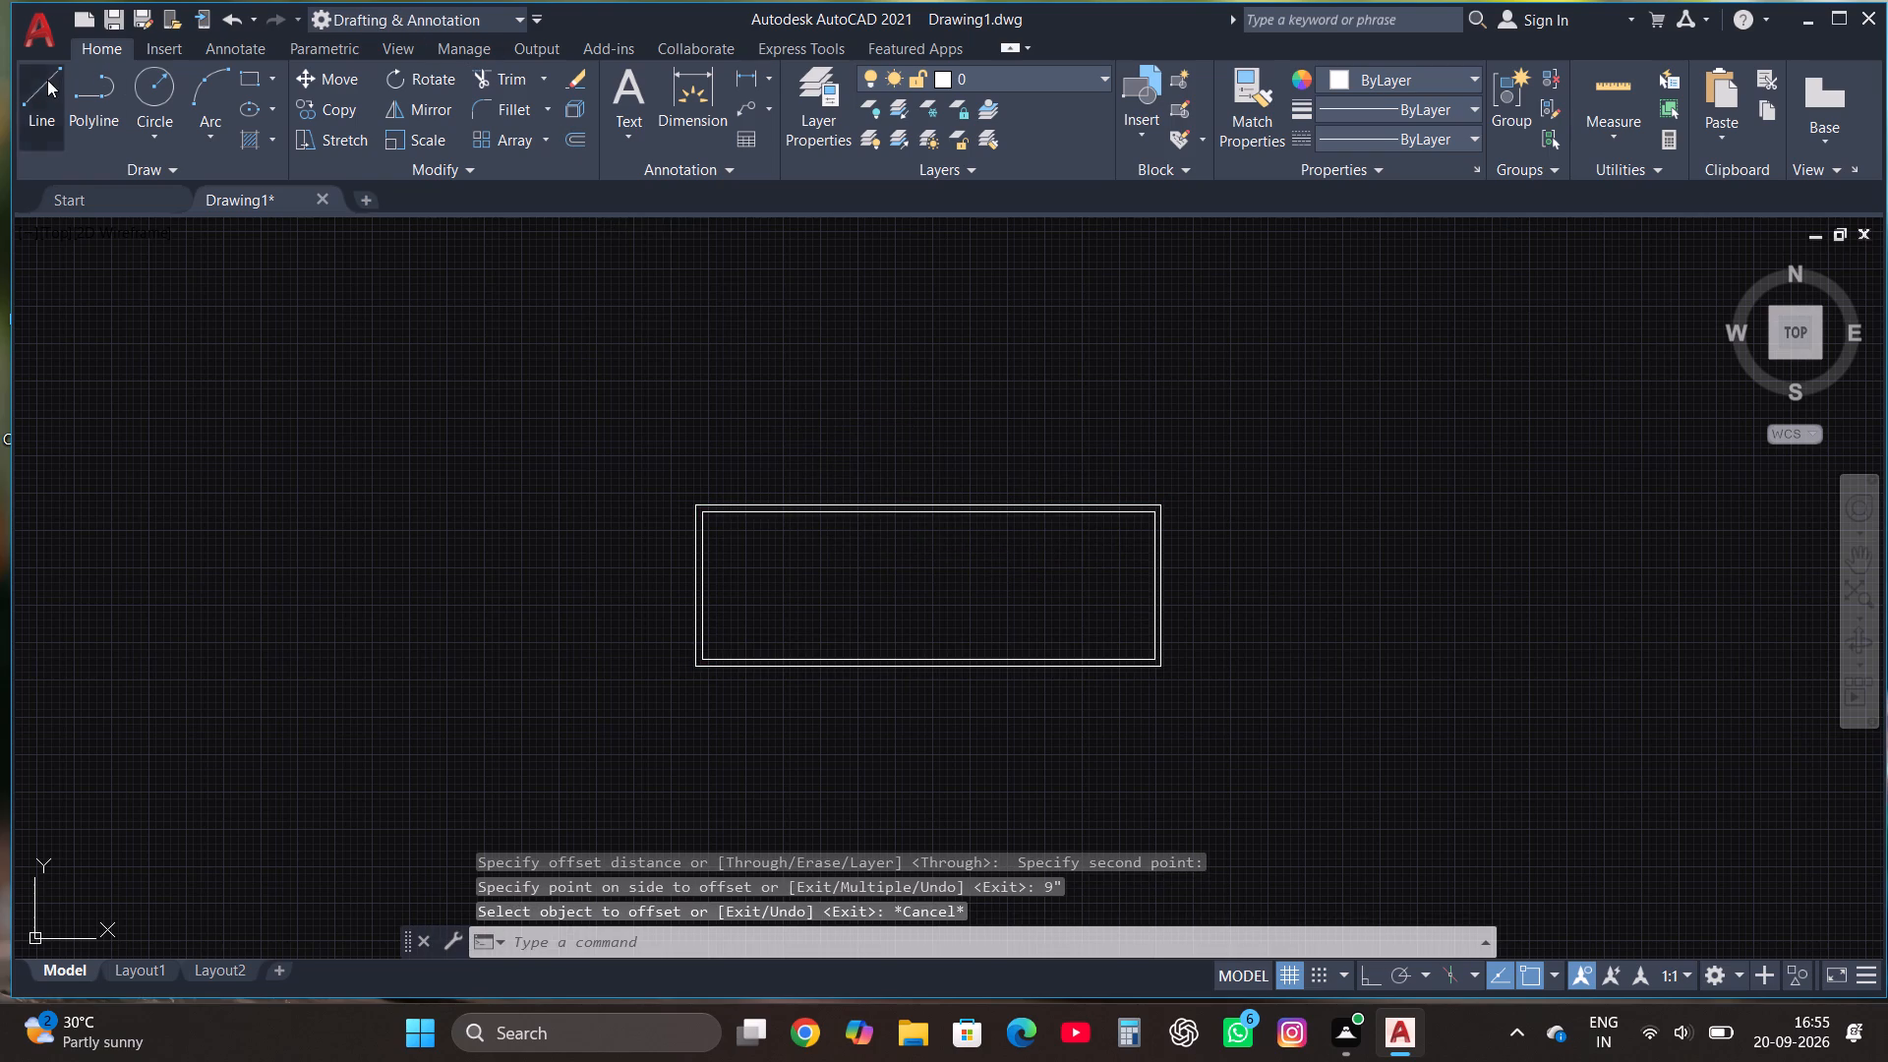
{"action": "scroll", "coordinate": [717, 516], "scroll_direction": "up", "scroll_amount": 2}
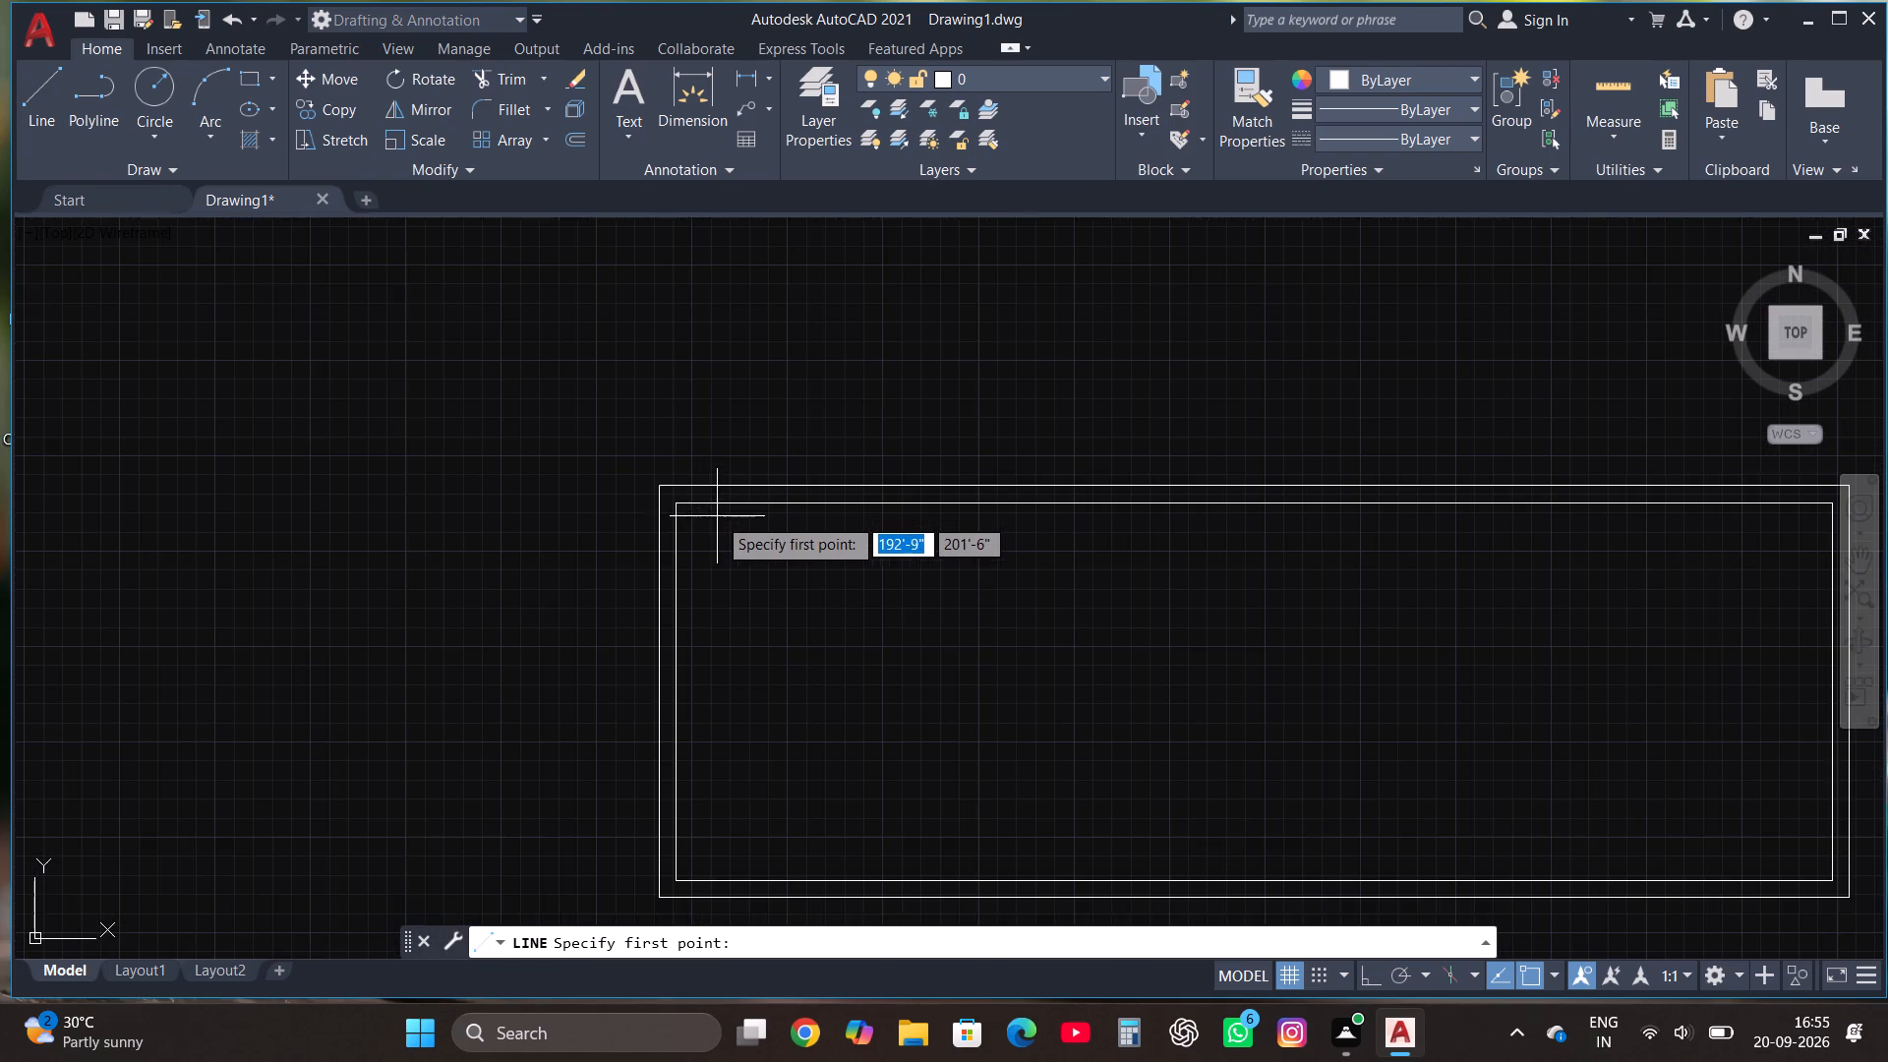
{"action": "left_click", "coordinate": [676, 503]}
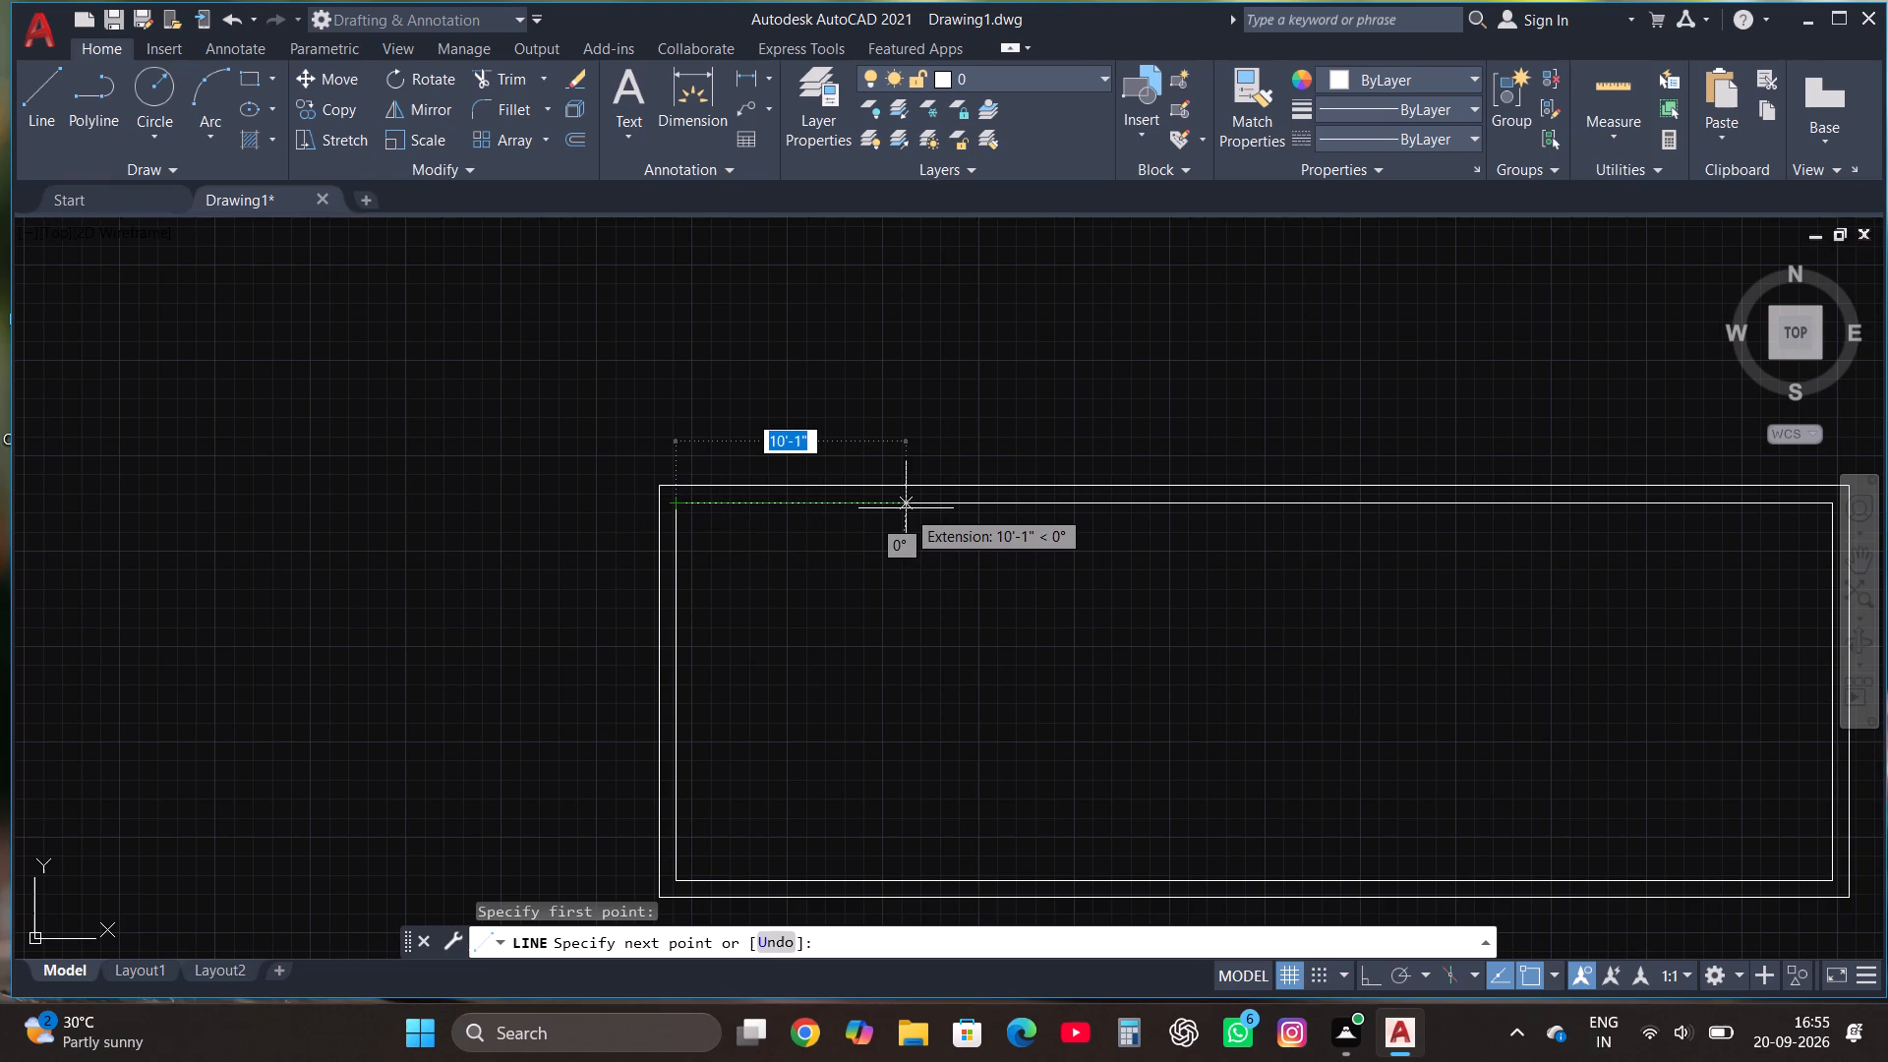
{"action": "type", "text": "17'"}
{"action": "key", "text": "Return"}
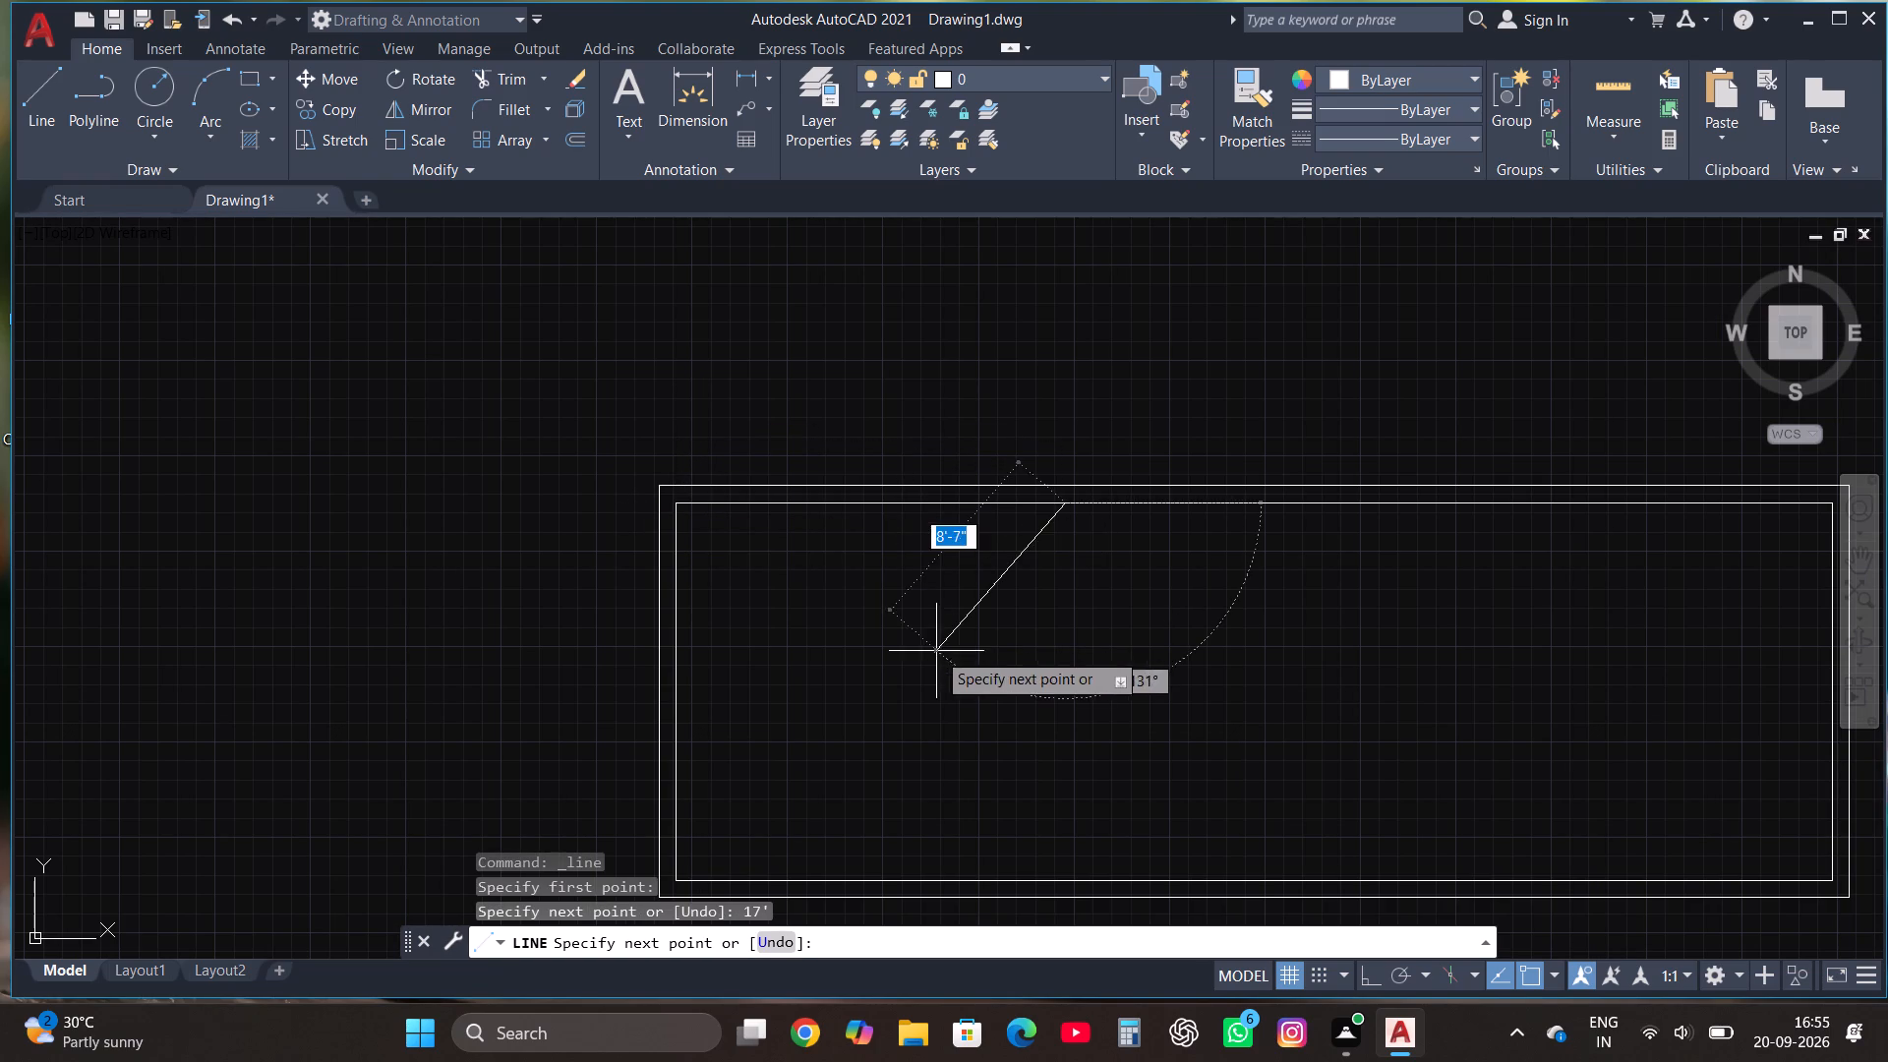
{"action": "key", "text": "F8"}
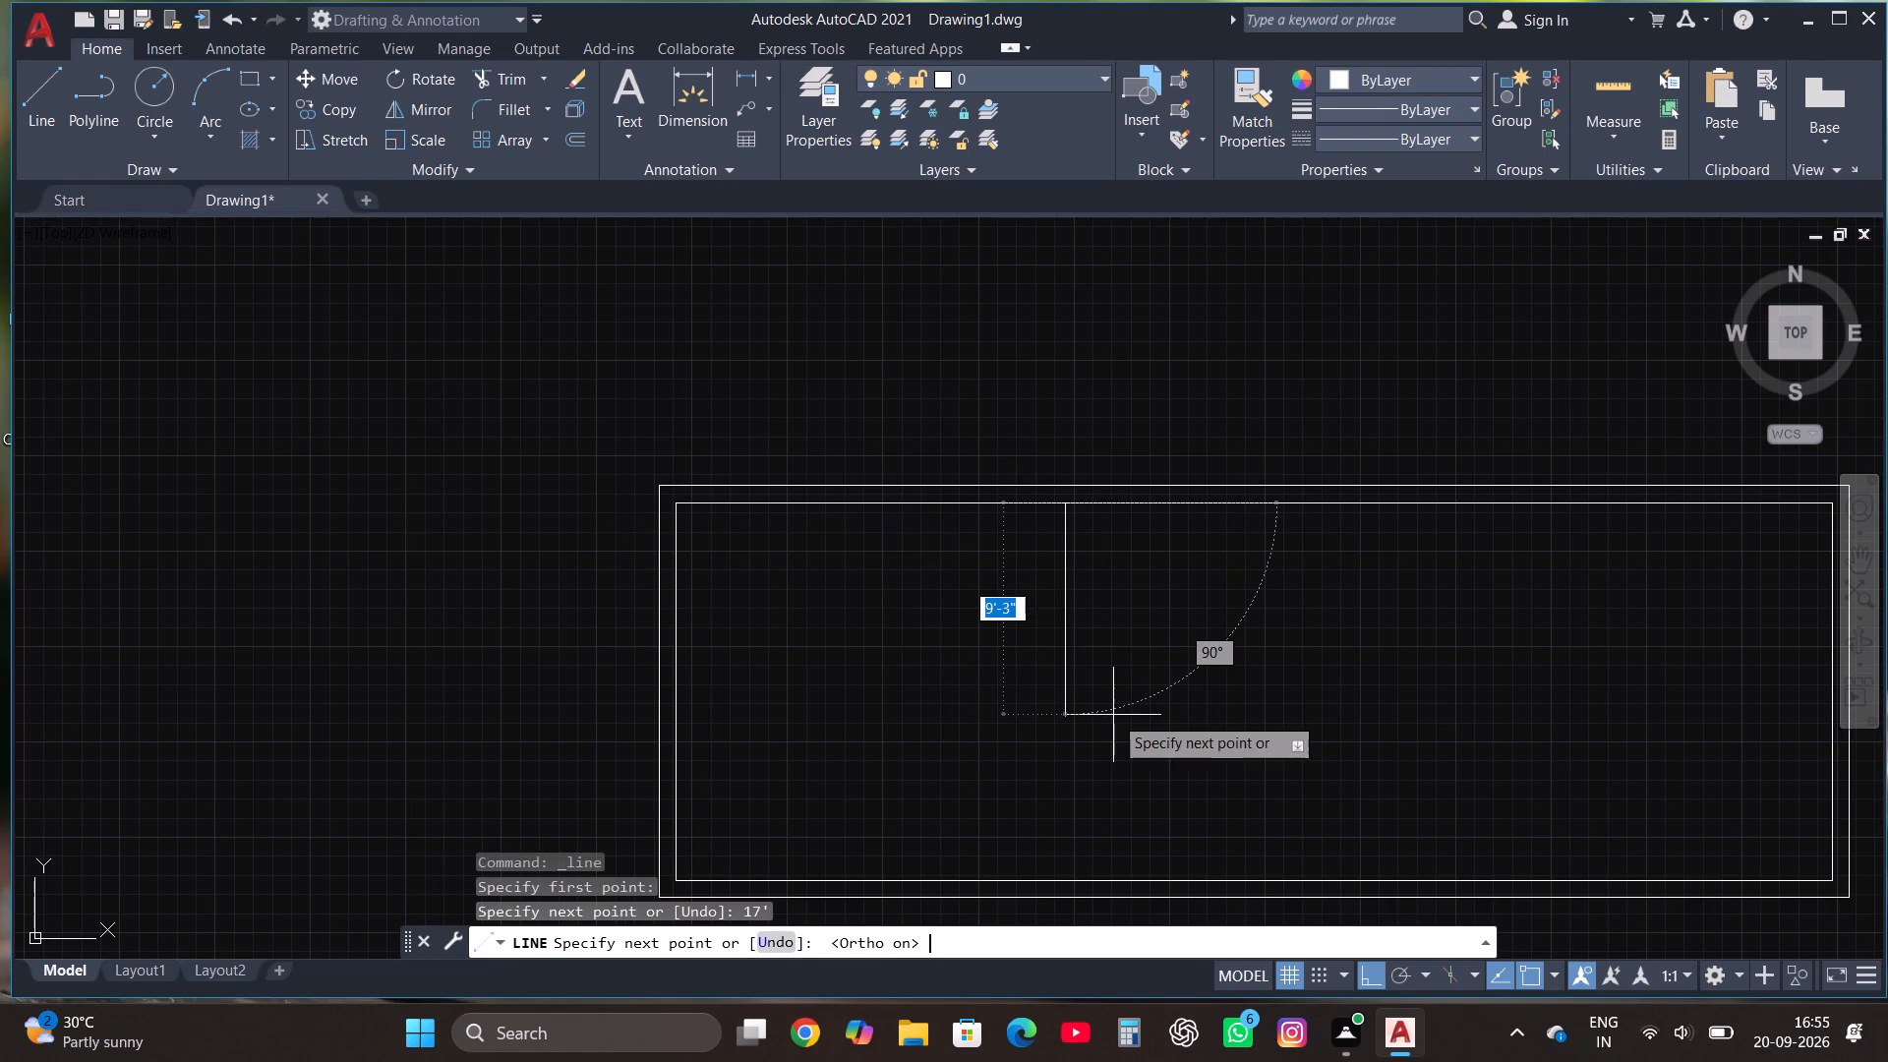
{"action": "type", "text": "9'6\""}
{"action": "key", "text": "Return"}
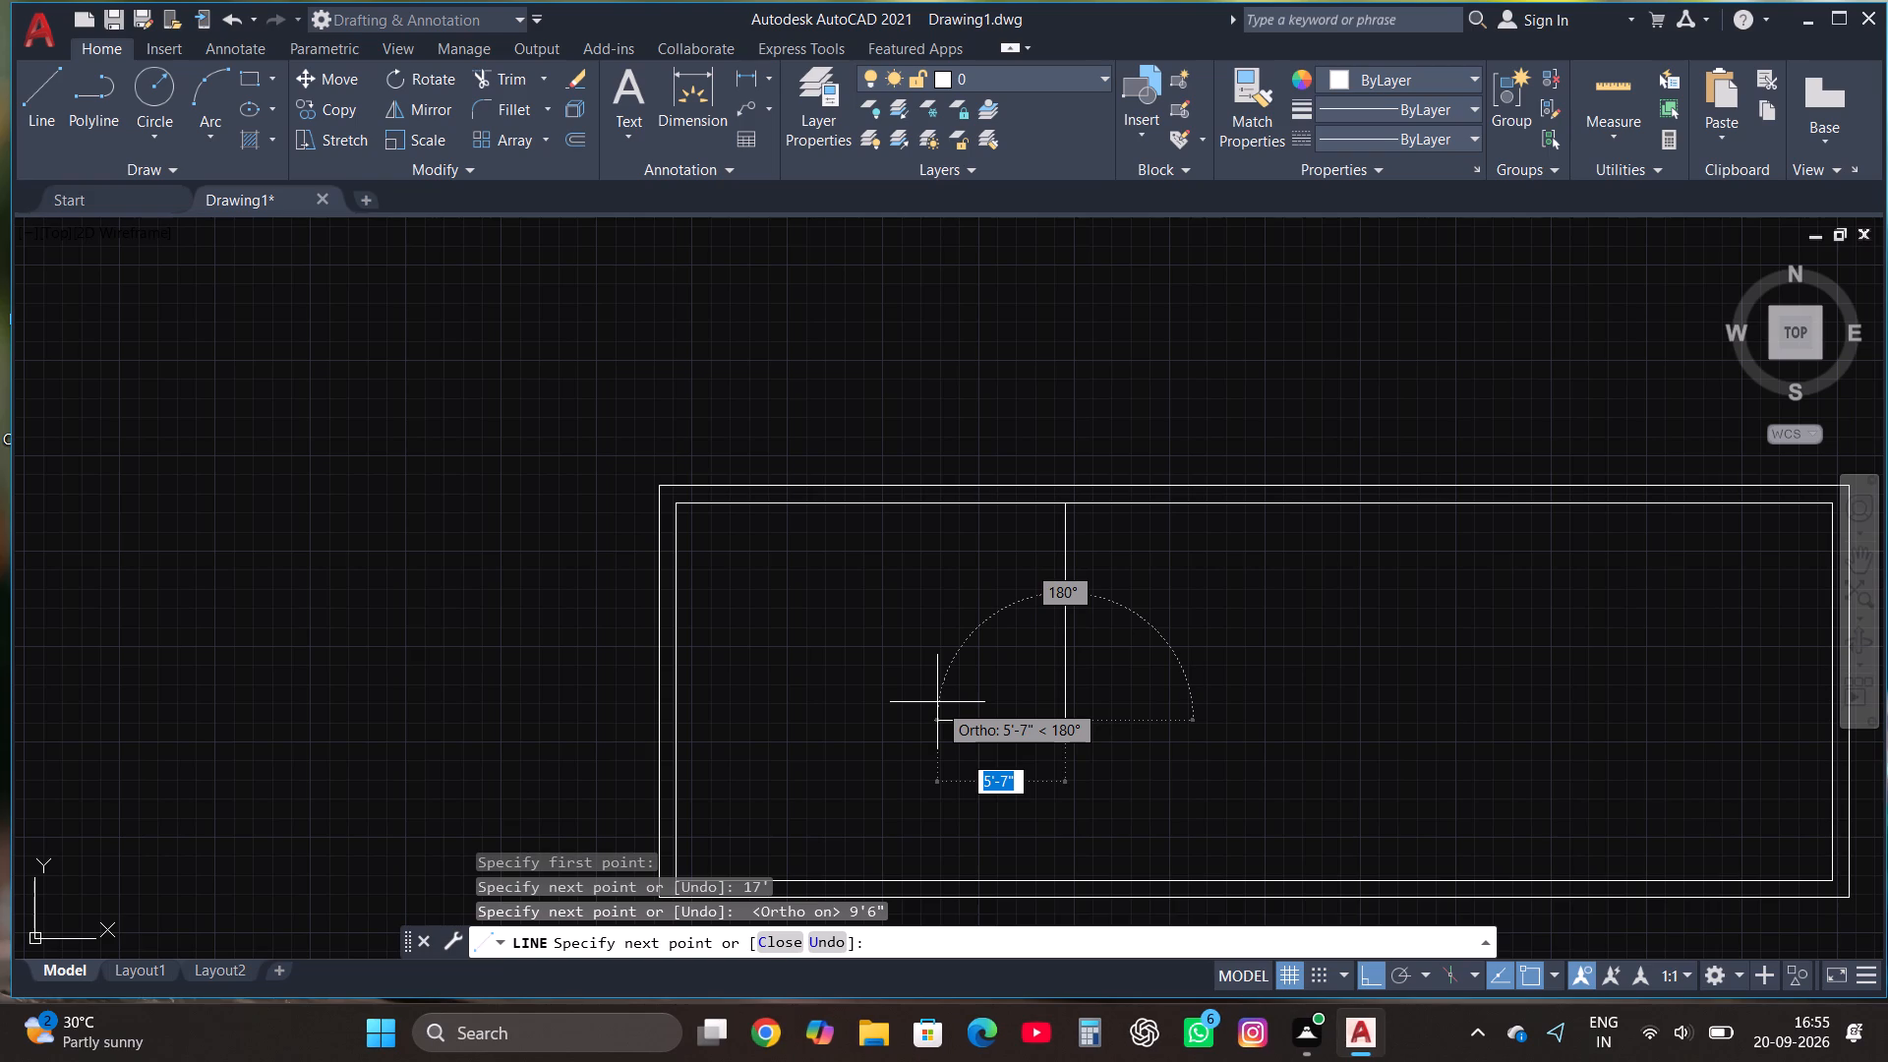
{"action": "type", "text": "17'"}
{"action": "key", "text": "Return"}
{"action": "key", "text": "Escape"}
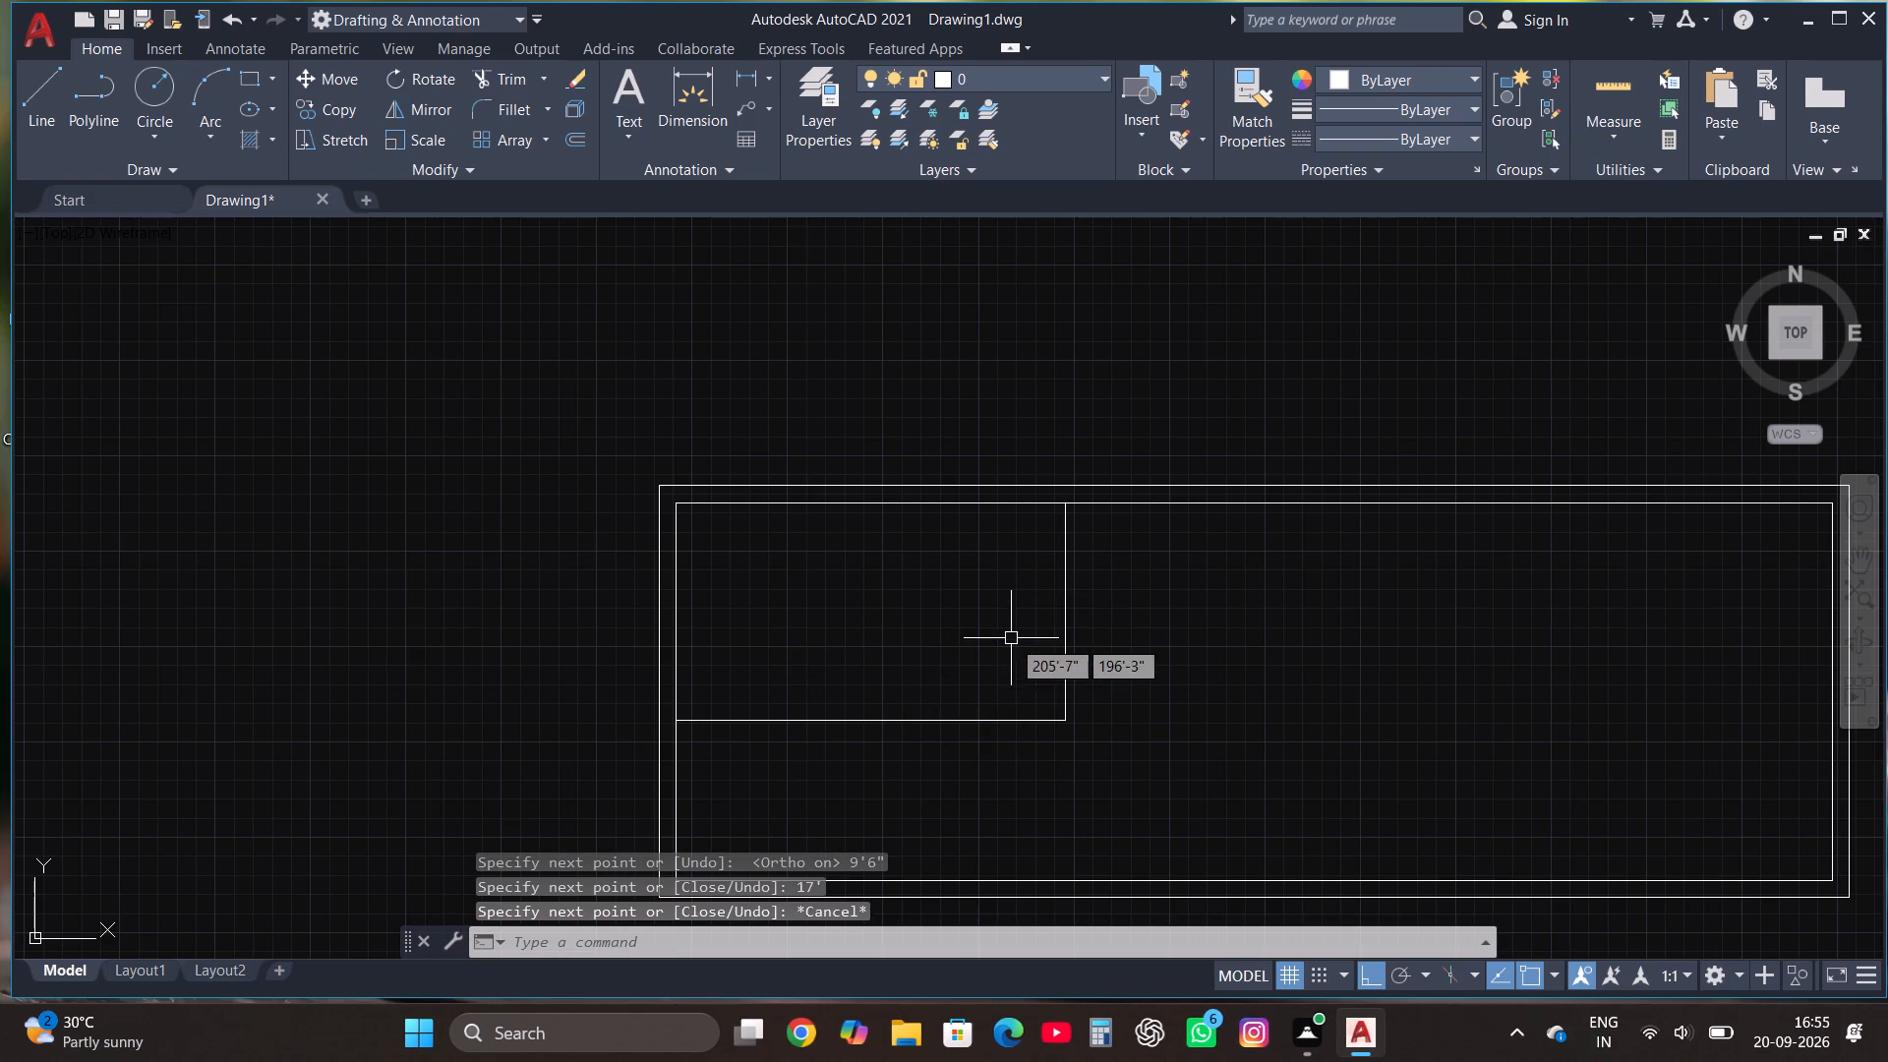
Offset the room's bottom line downward and its right line outward by 4.5" each to give the partition walls thickness.
{"action": "left_click", "coordinate": [1059, 744]}
{"action": "left_click", "coordinate": [1023, 682]}
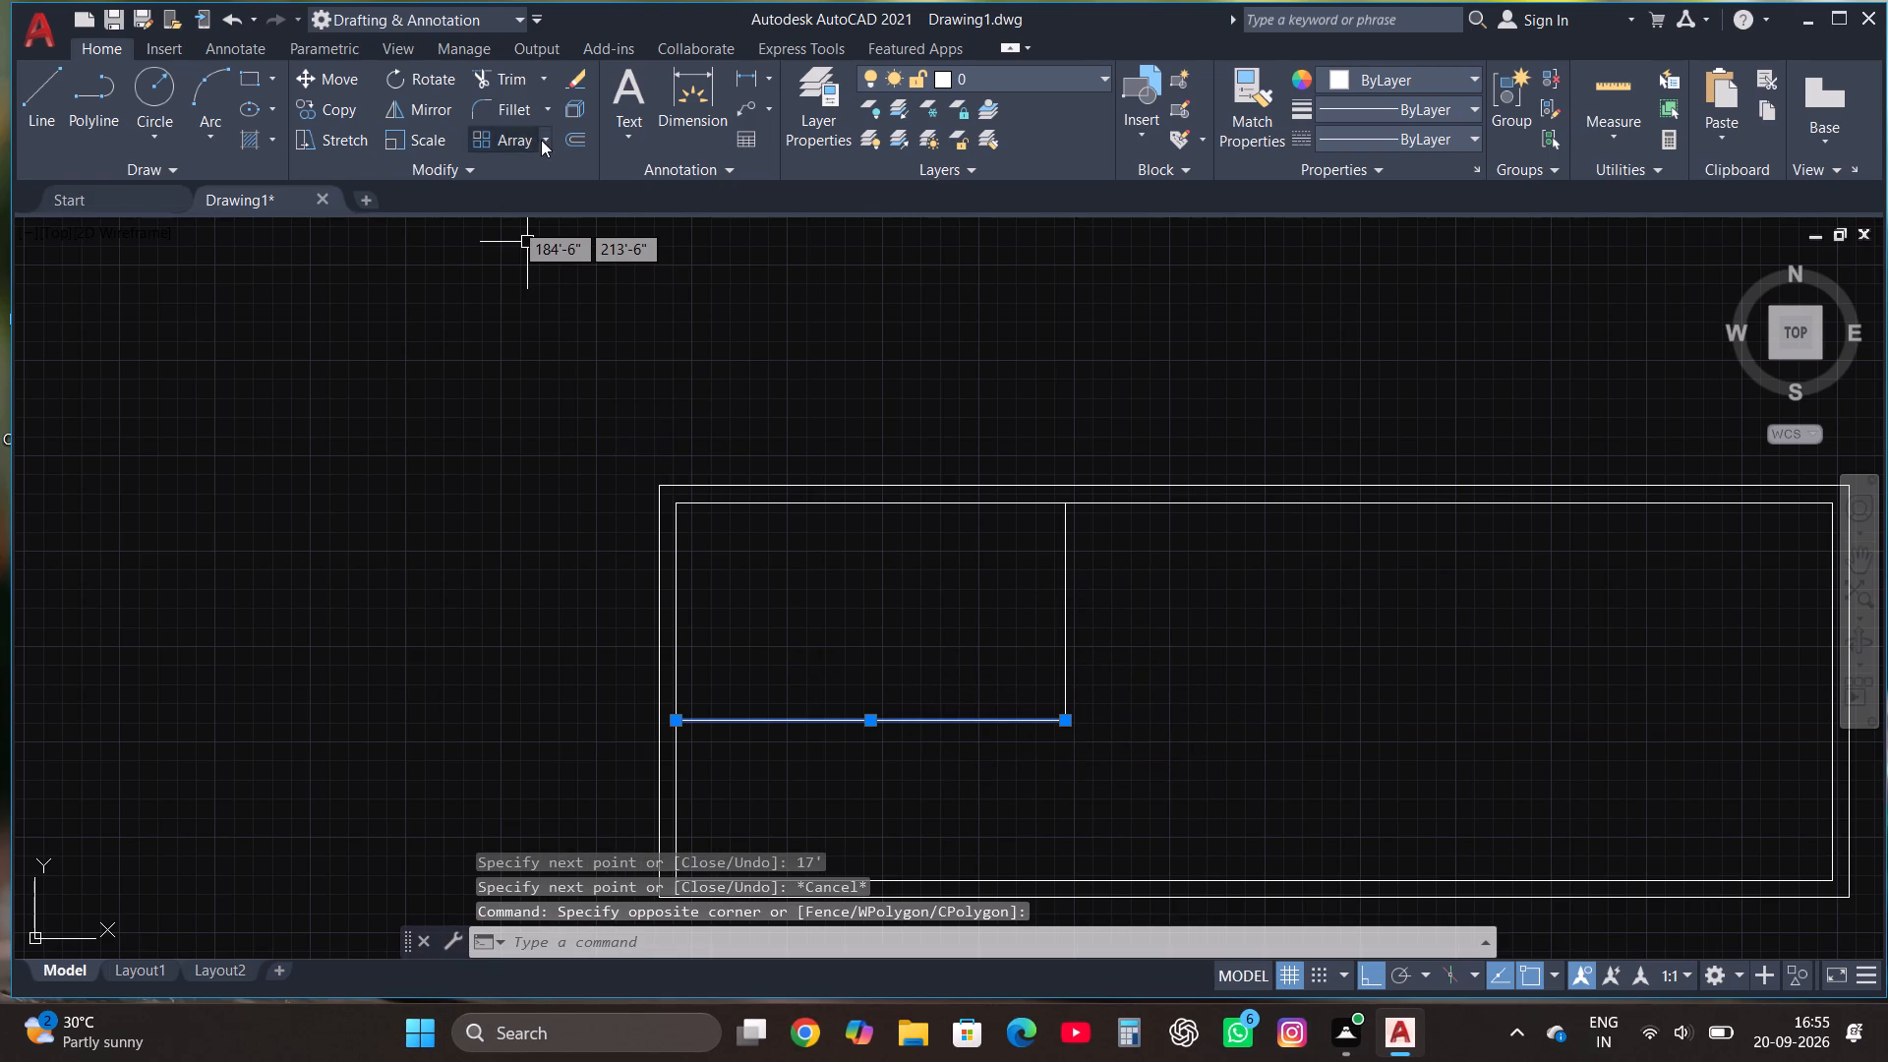
{"action": "left_click", "coordinate": [577, 140]}
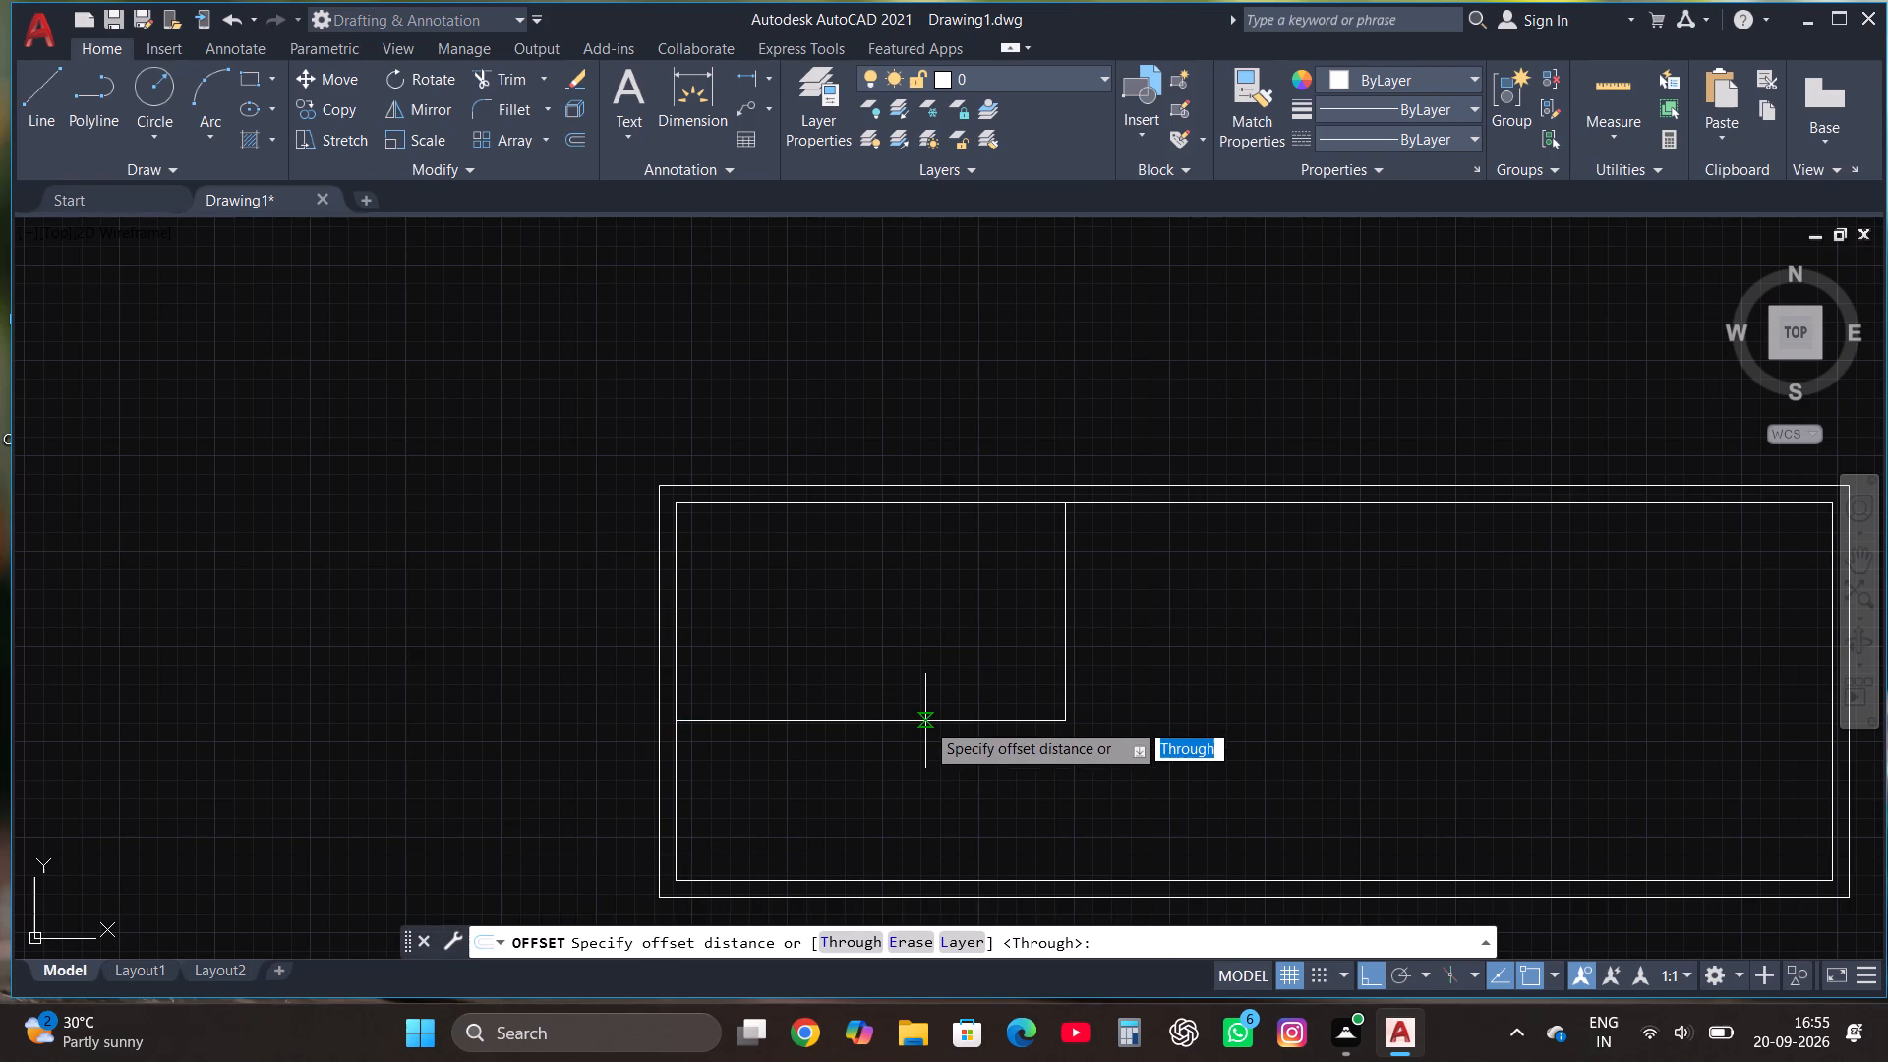
{"action": "left_click", "coordinate": [925, 721]}
{"action": "left_click", "coordinate": [926, 731]}
{"action": "type", "text": "4.5\""}
{"action": "key", "text": "Return"}
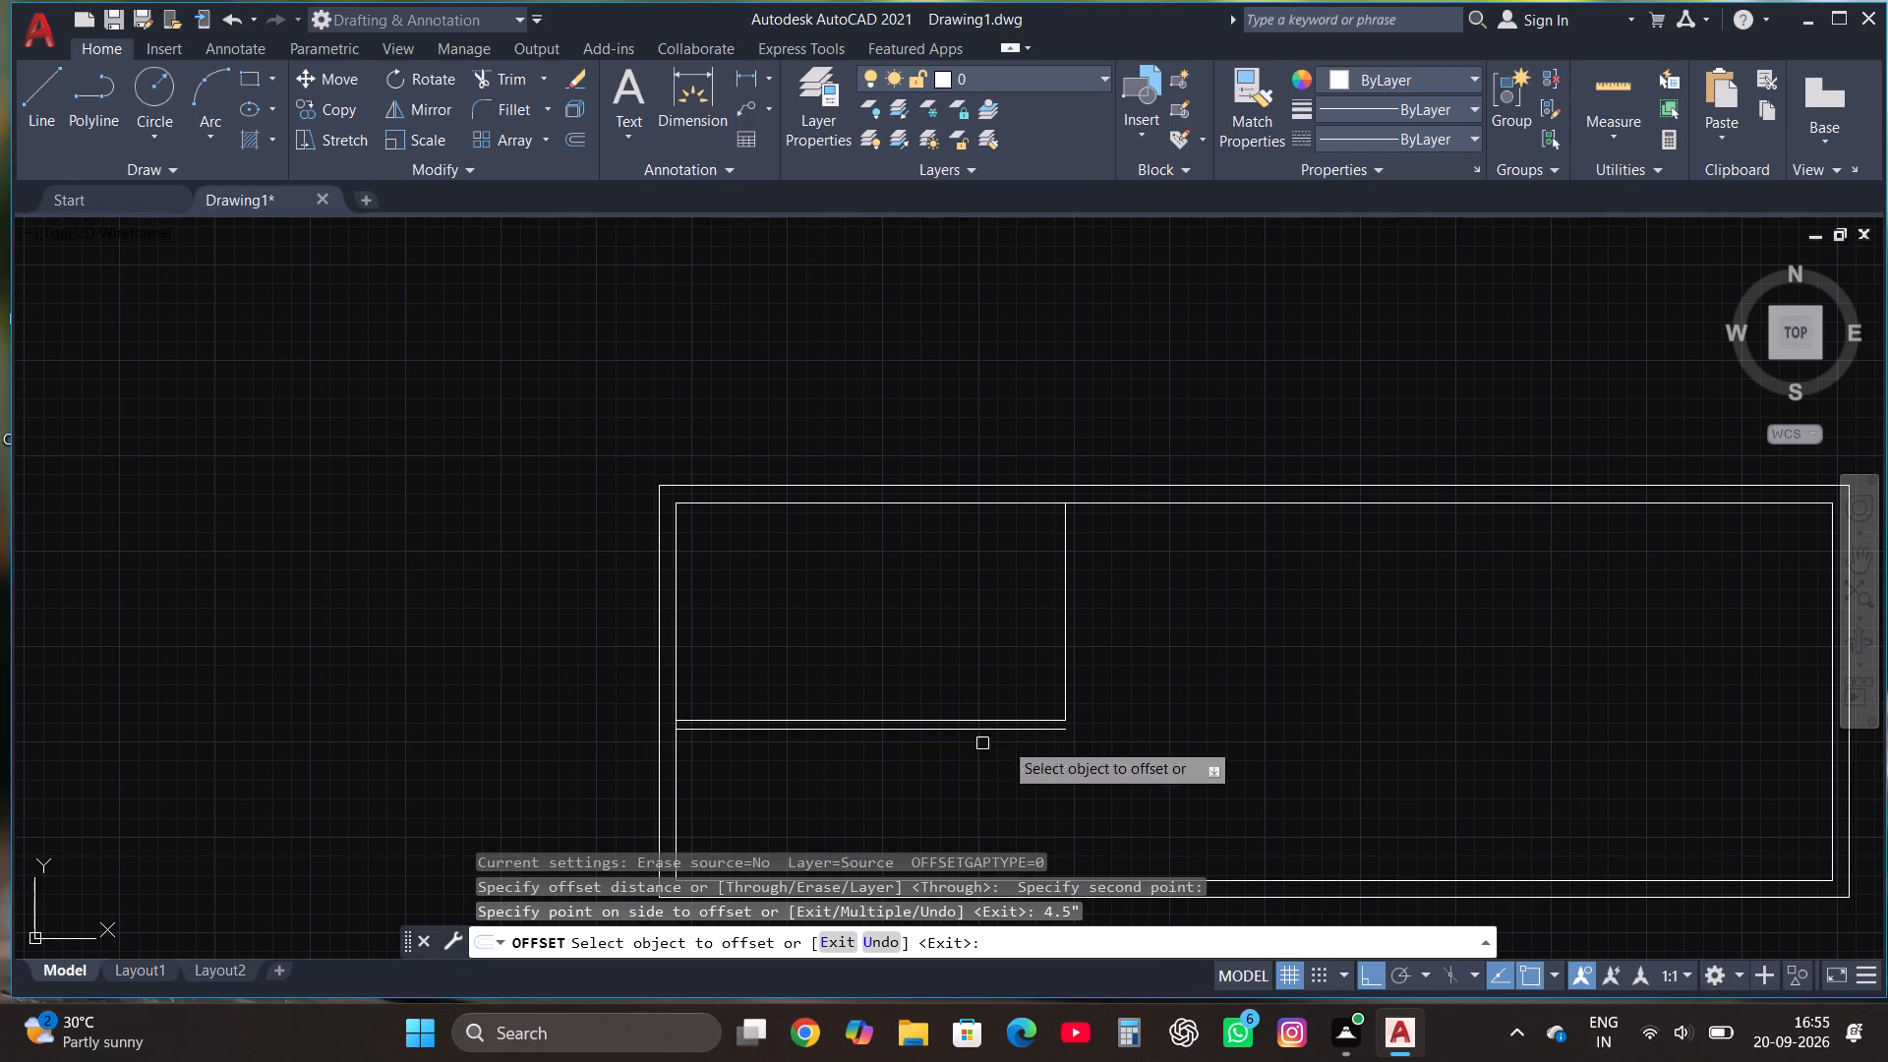
{"action": "left_click", "coordinate": [1065, 650]}
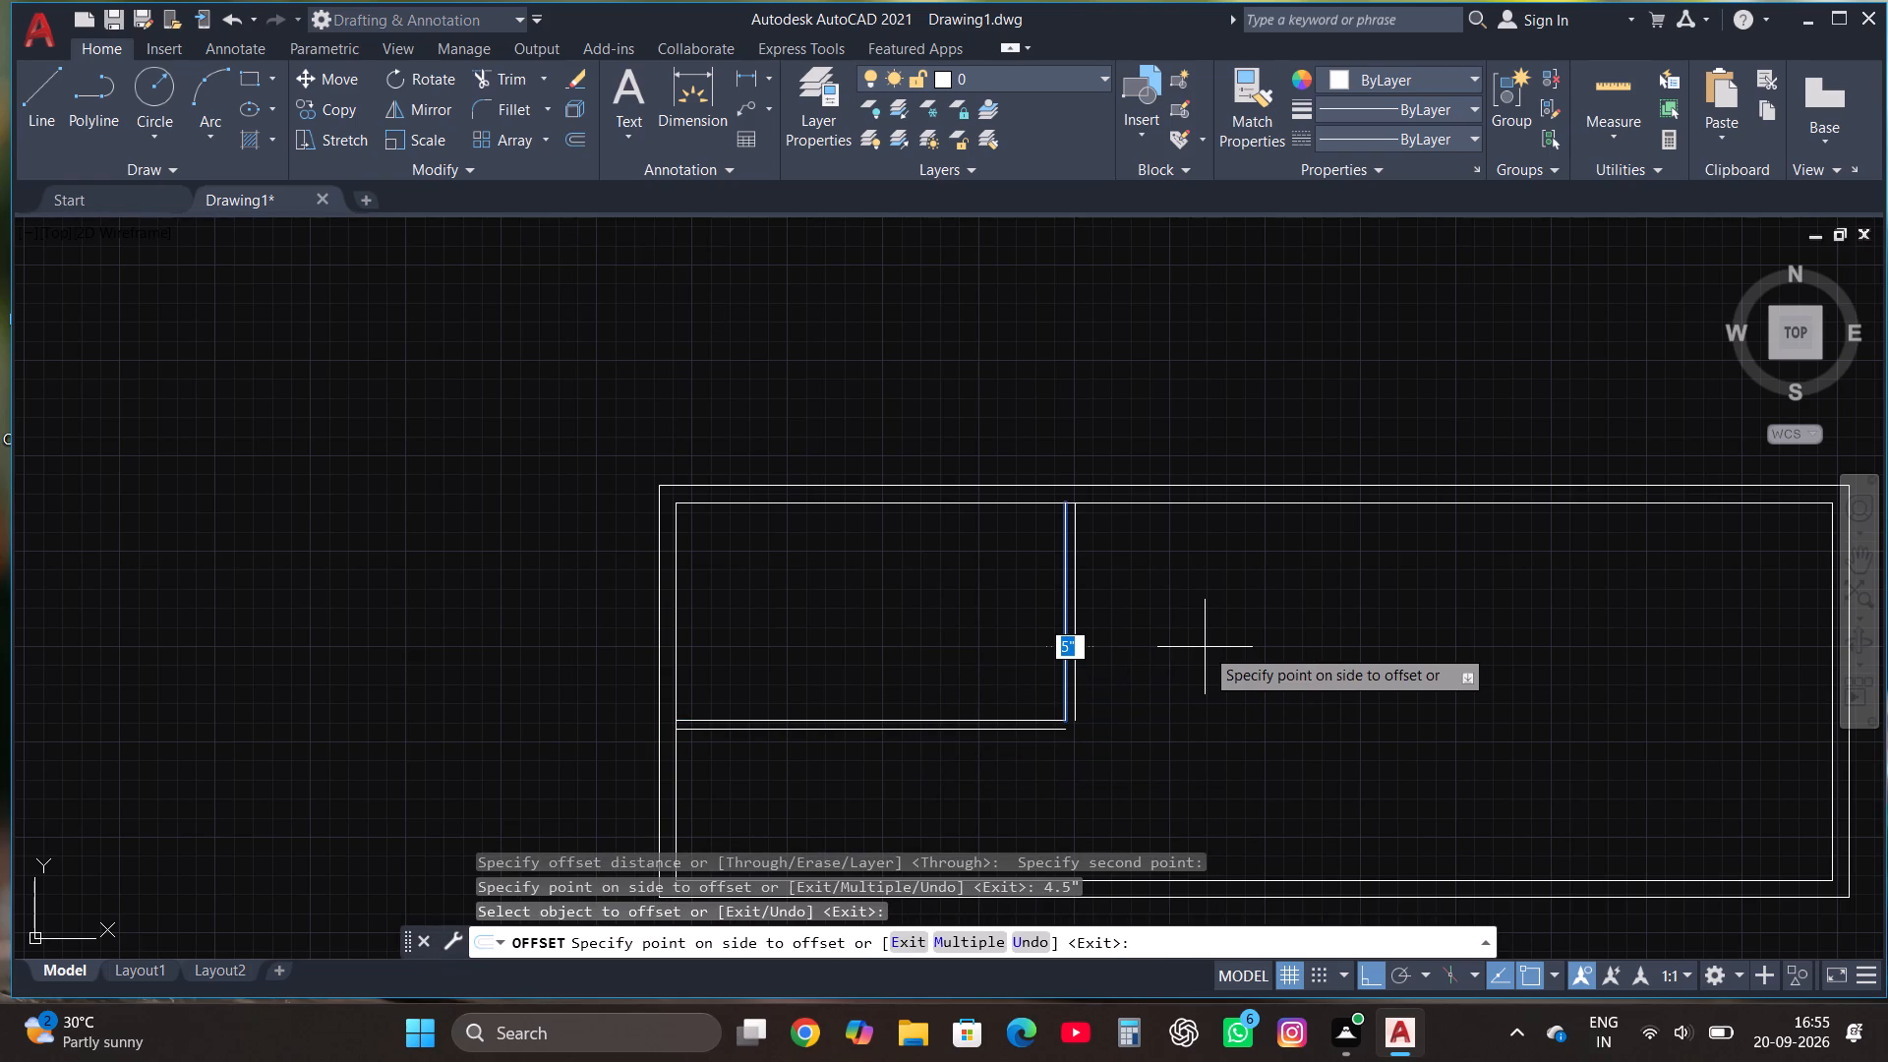
{"action": "type", "text": "4.5\""}
{"action": "key", "text": "Return"}
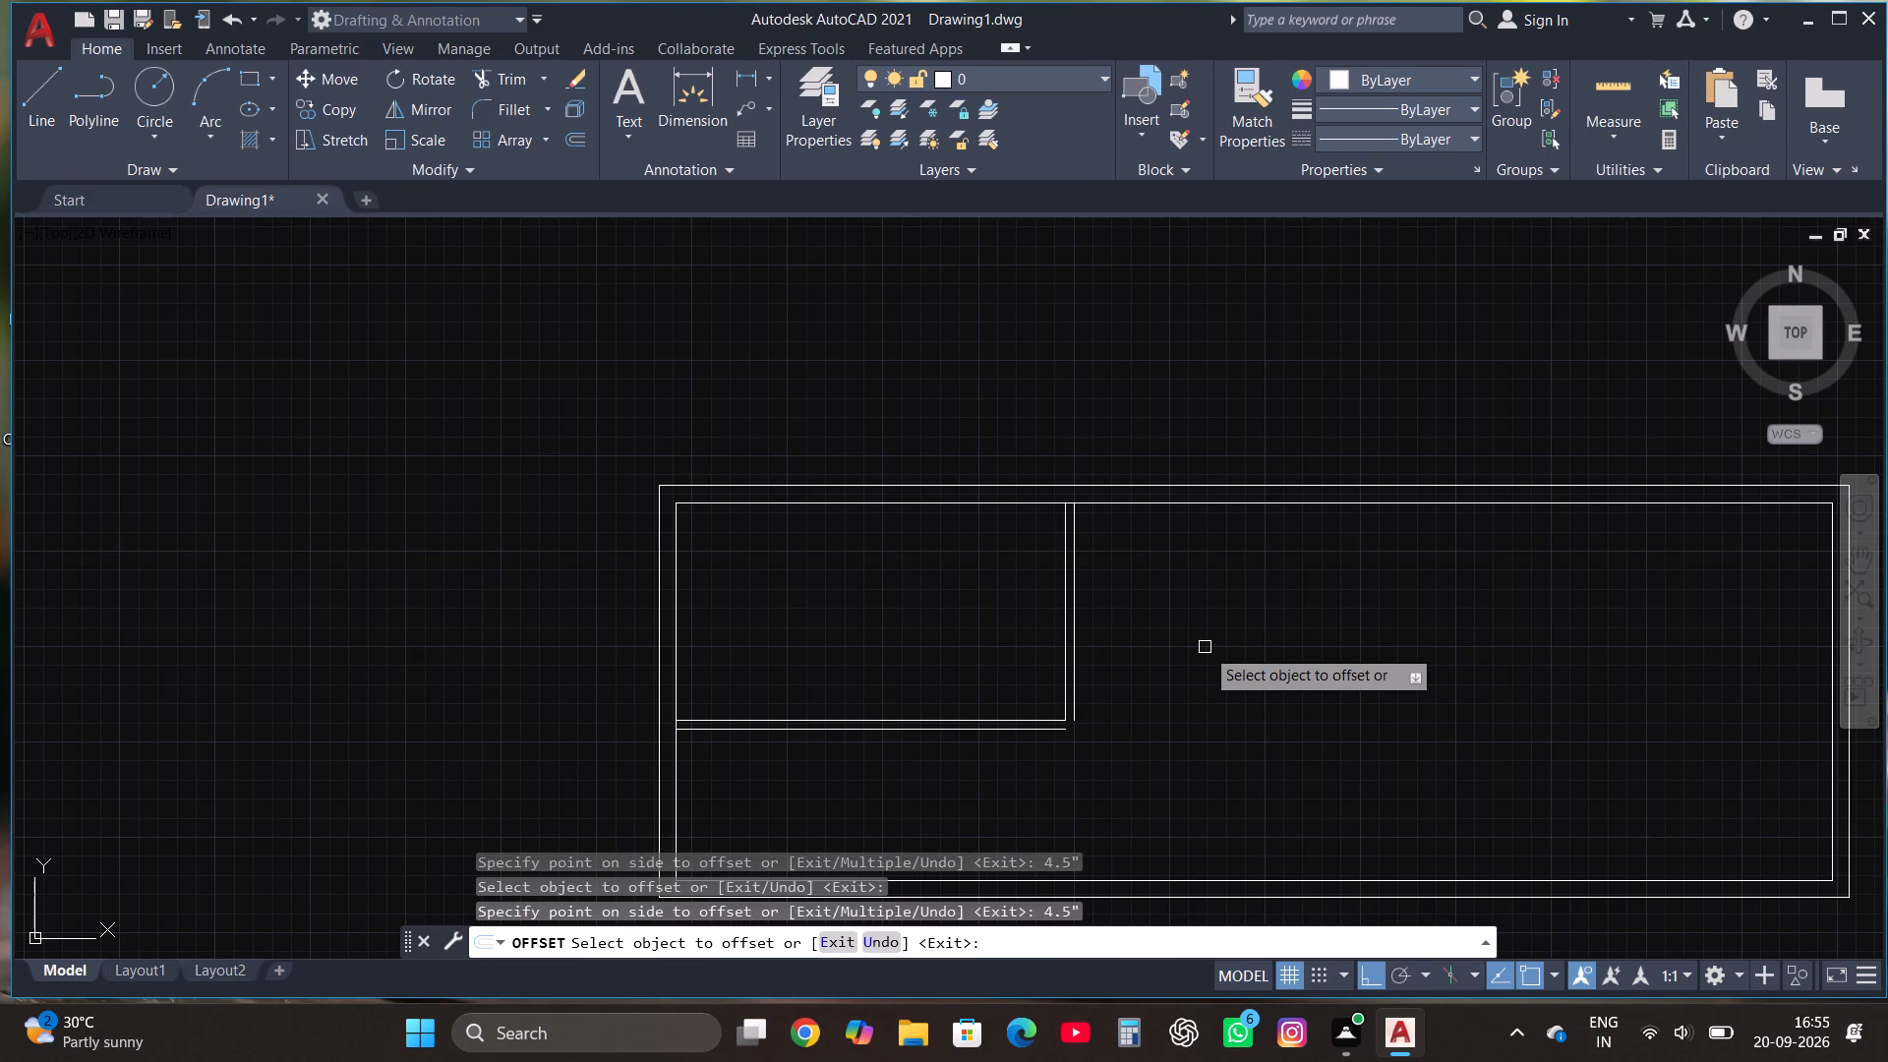
{"action": "key", "text": "Escape"}
Fillet the room's two outer partition lines so they meet in a closed corner at the lower right.
{"action": "left_click", "coordinate": [509, 101]}
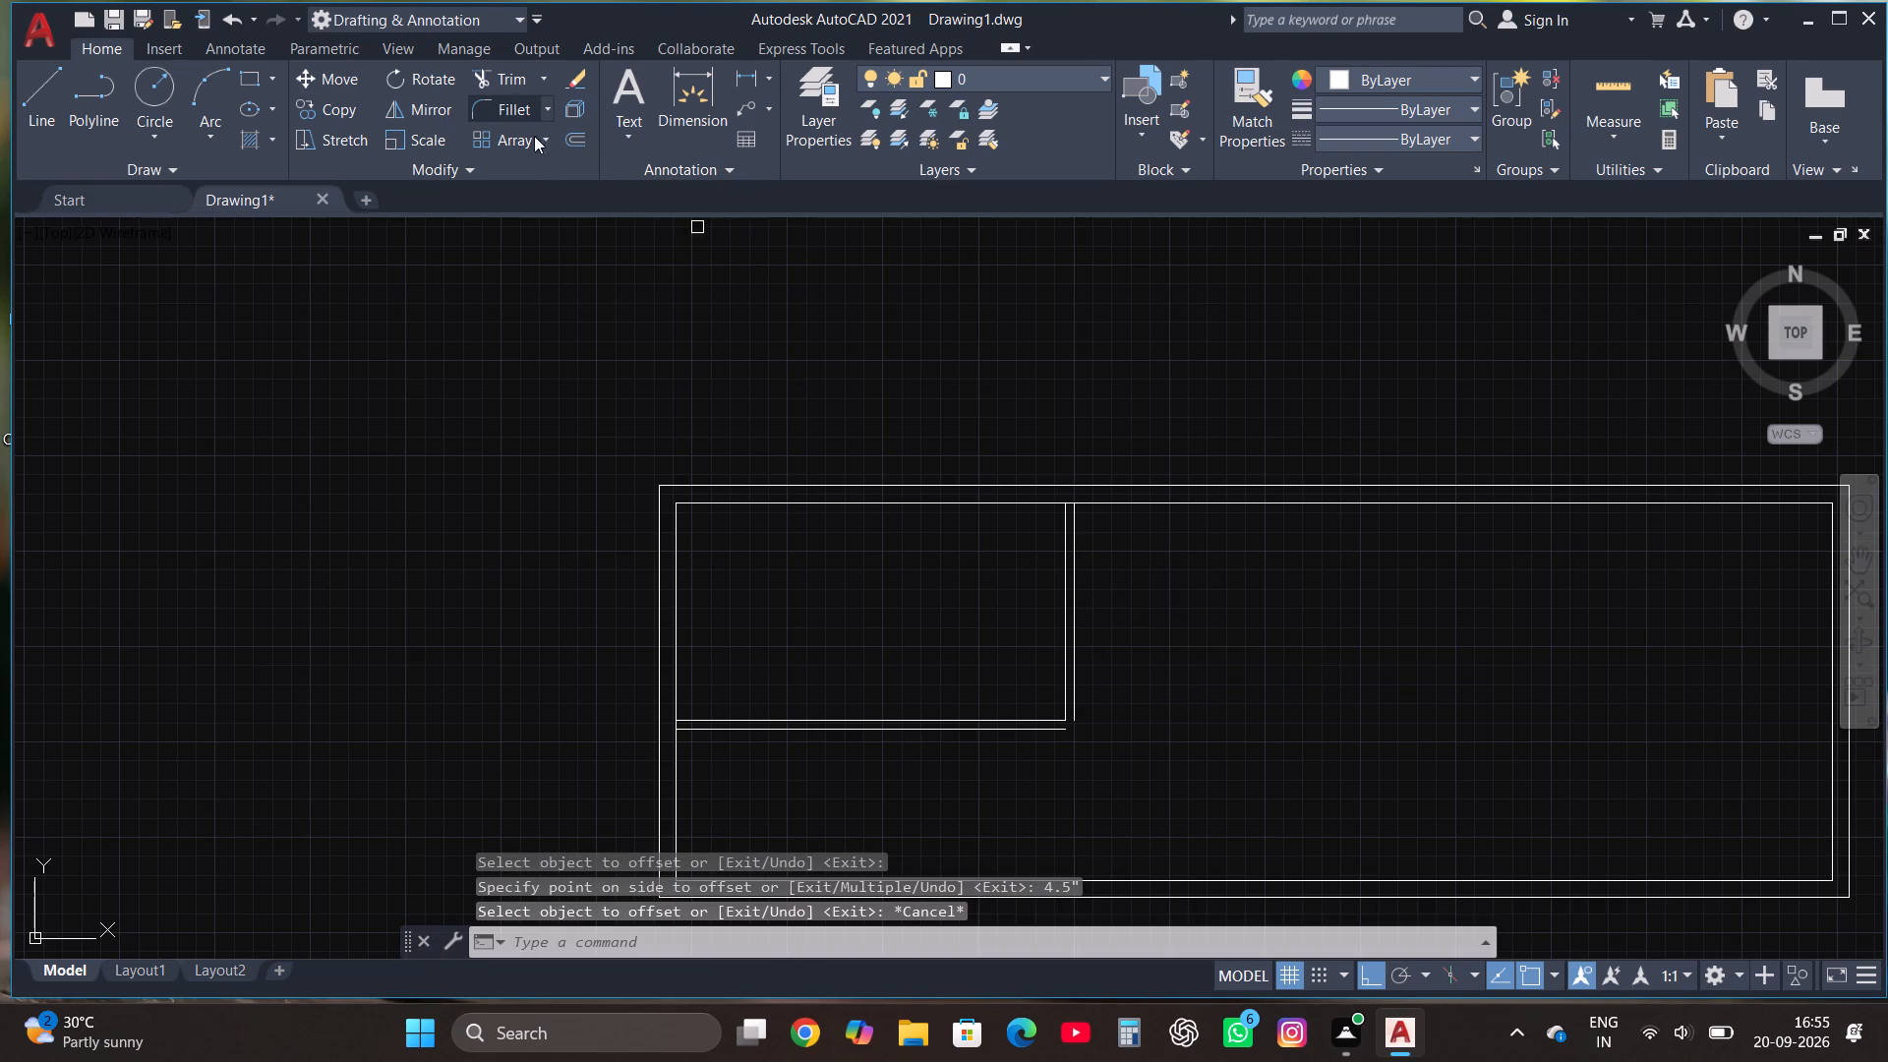
{"action": "left_click", "coordinate": [1029, 730]}
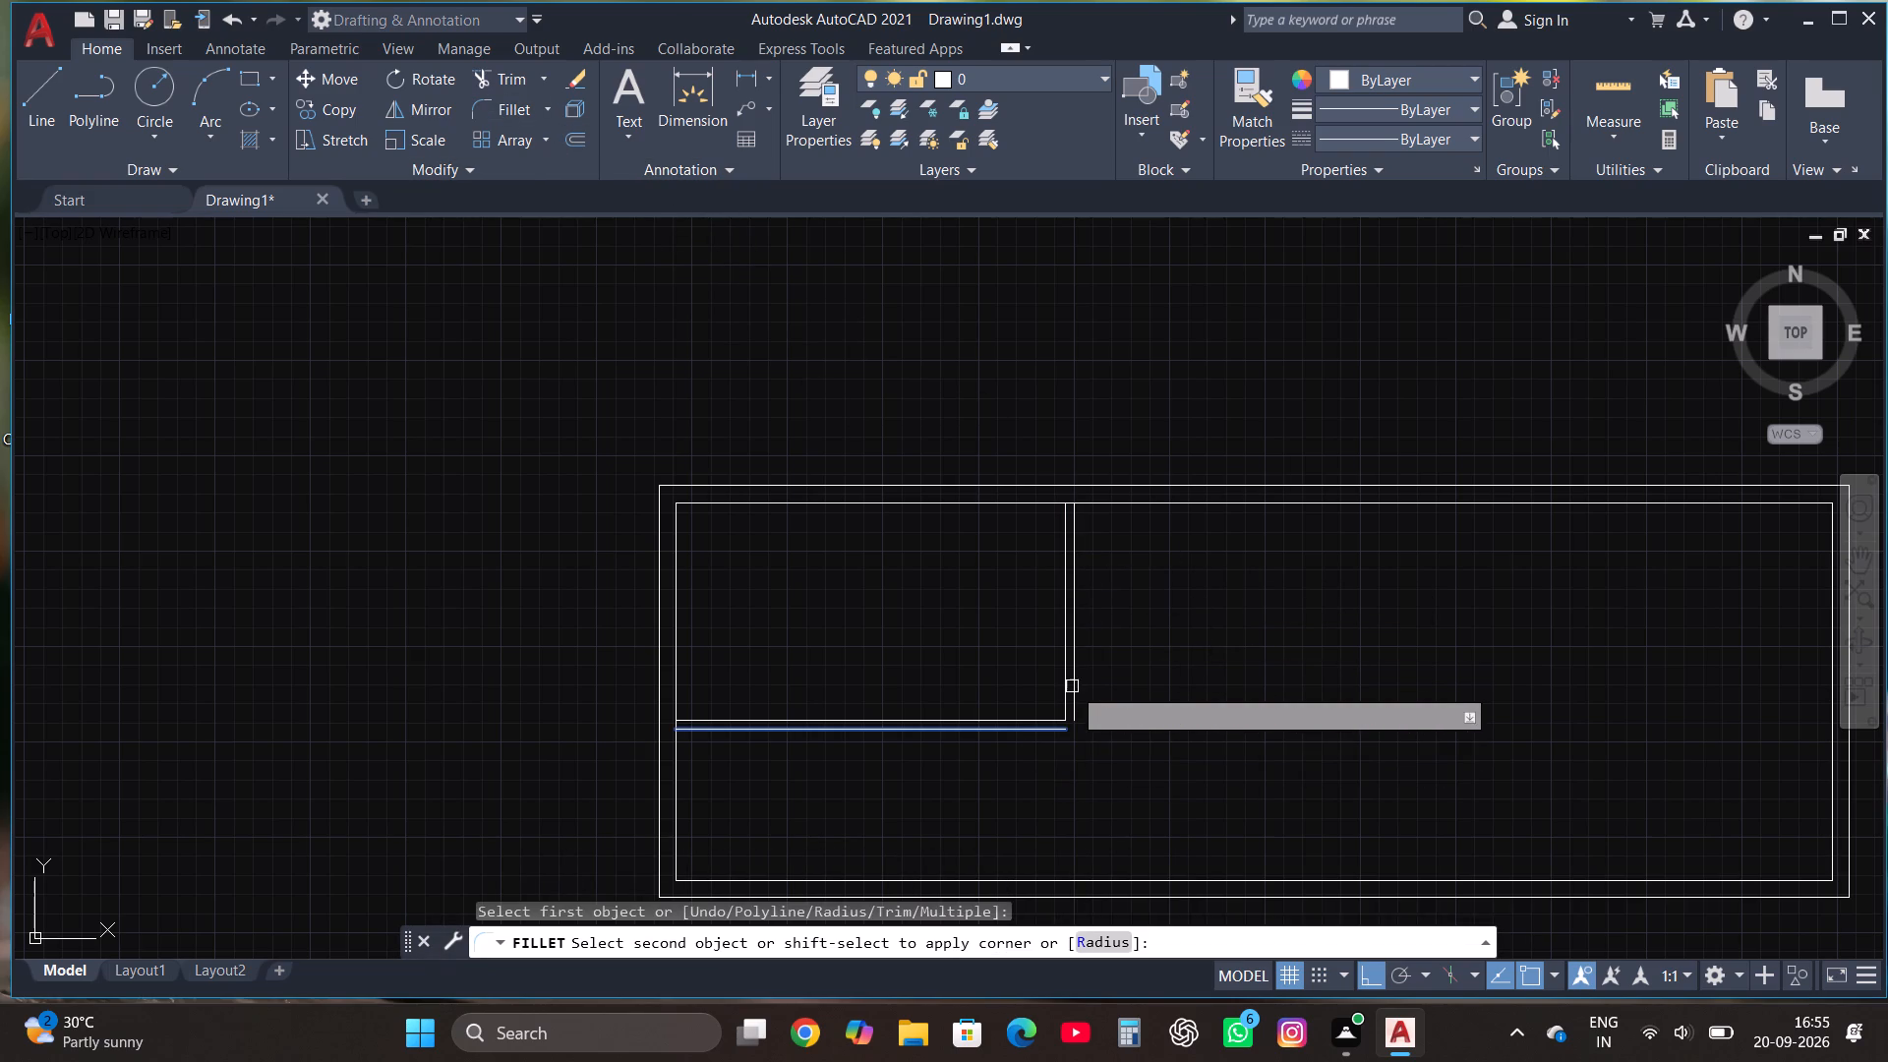
{"action": "left_click", "coordinate": [1072, 686]}
{"action": "key", "text": "Escape"}
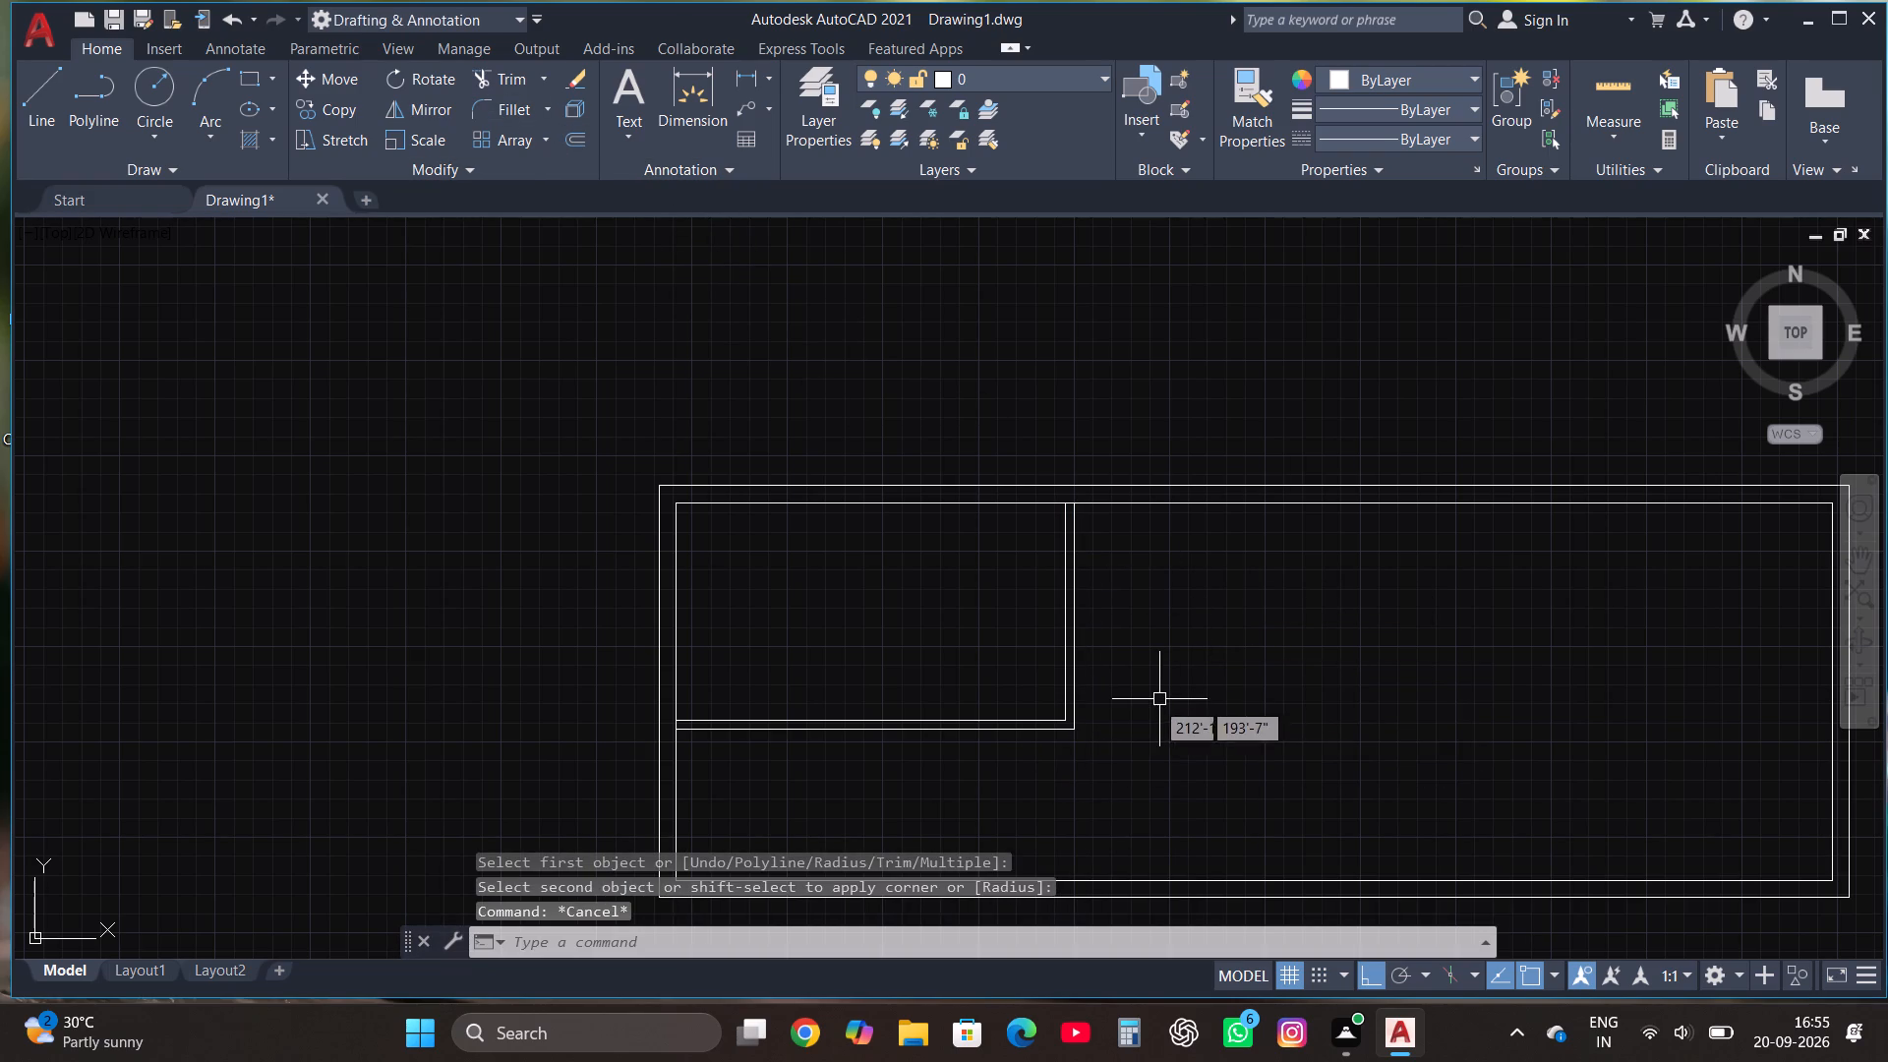
Offset the room's outer right wall line 6'6" to the right, and offset that new line 4.5" to make a second partition.
{"action": "left_click", "coordinate": [1075, 648]}
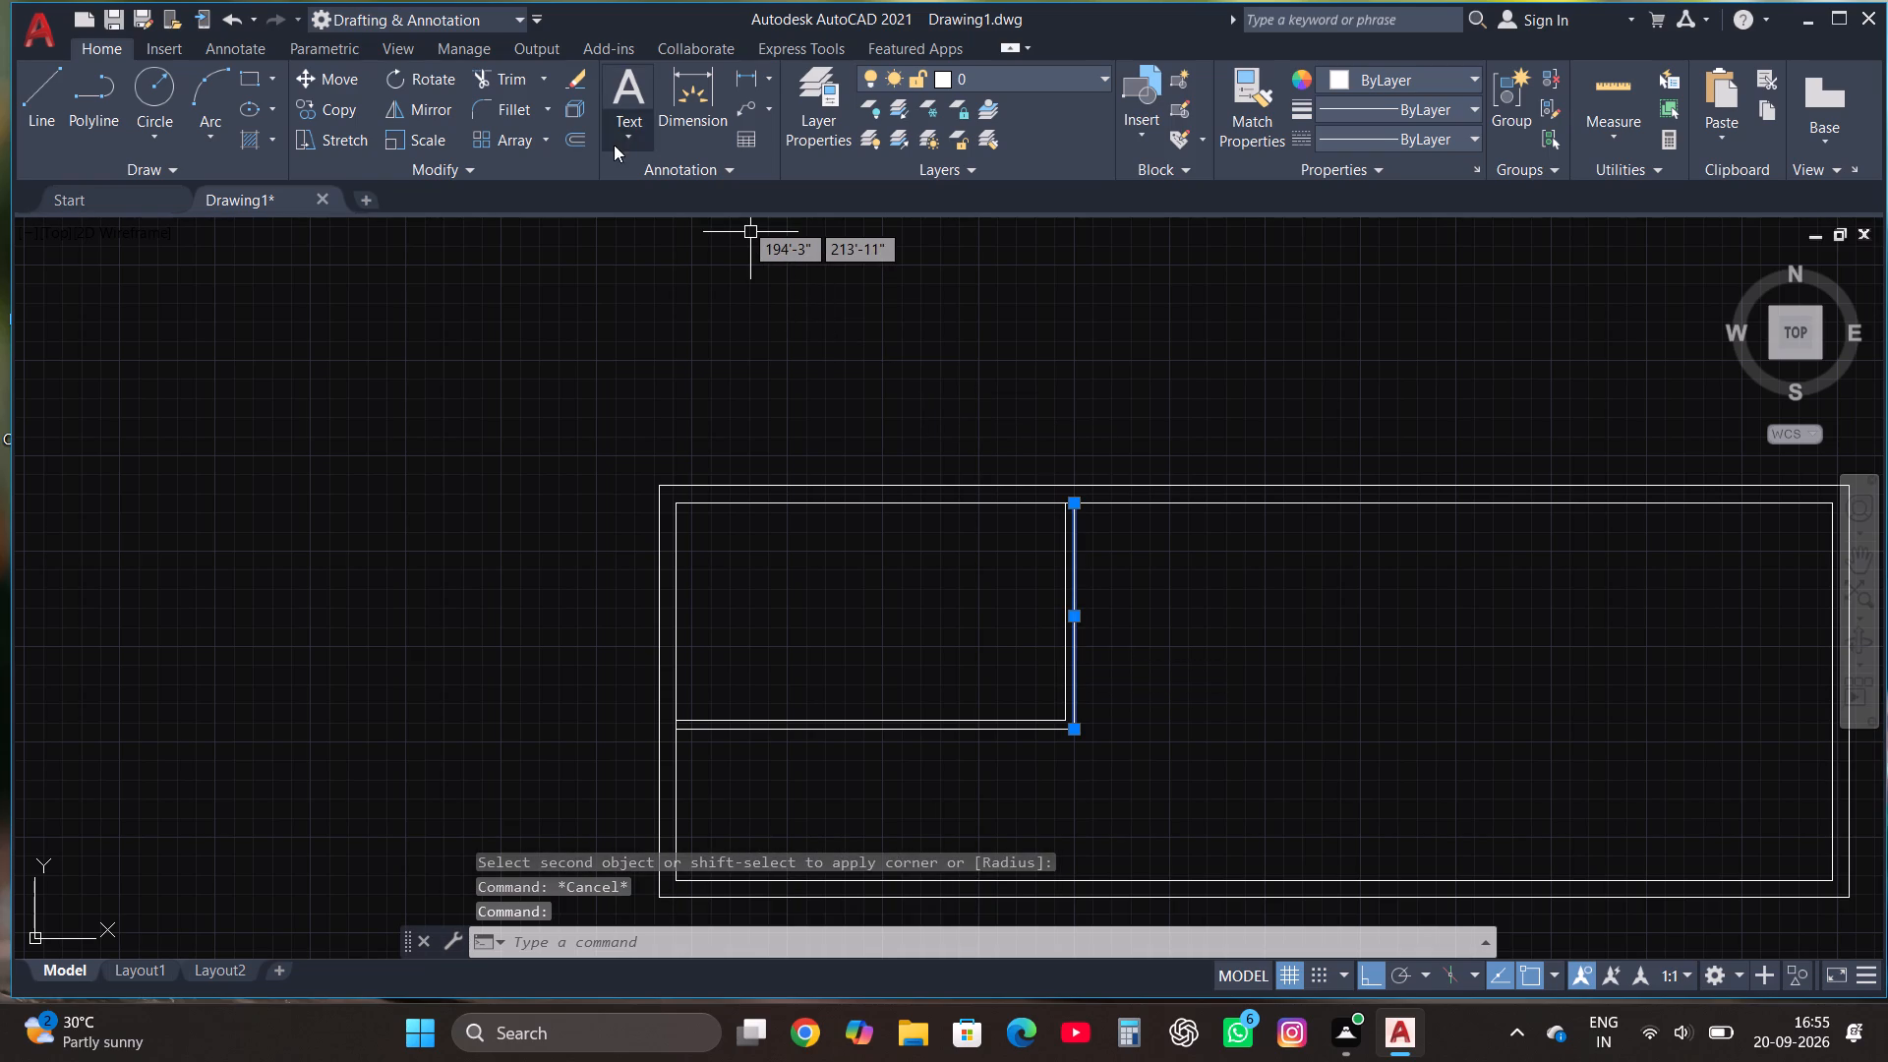
{"action": "left_click", "coordinate": [574, 134]}
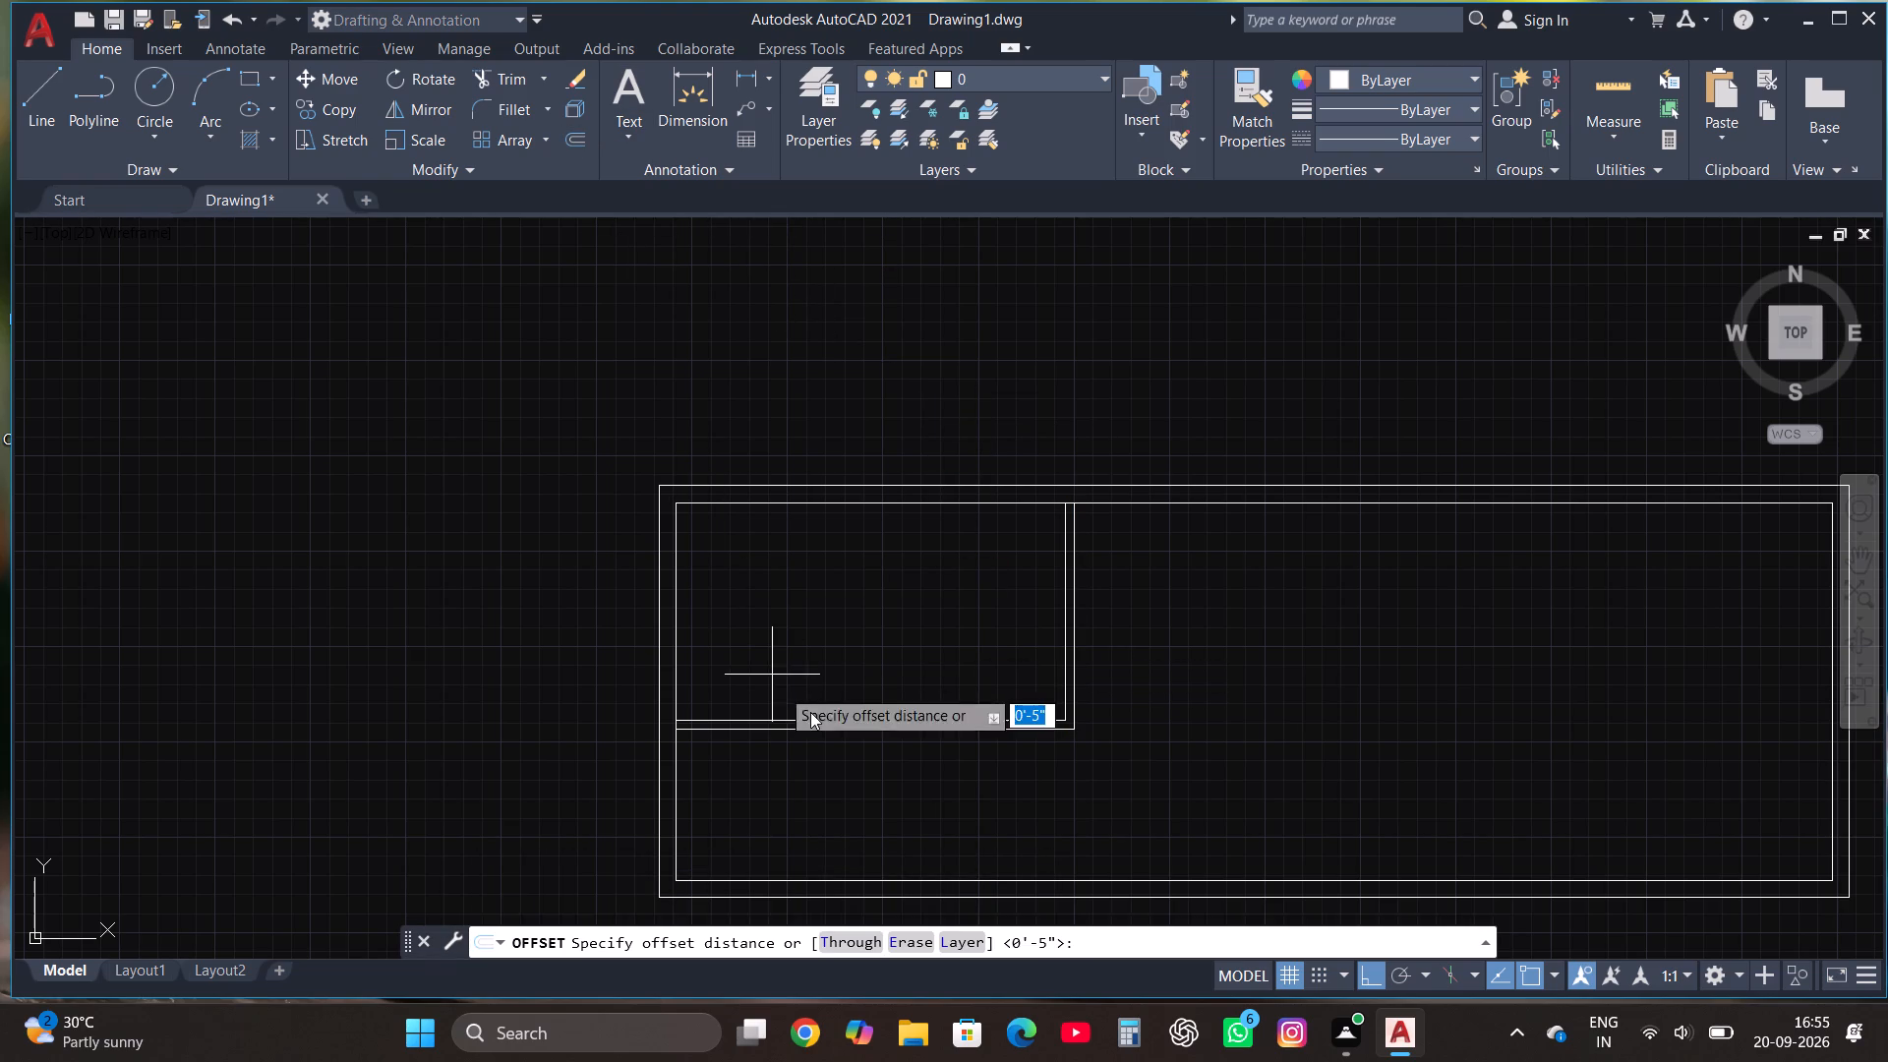
{"action": "left_click", "coordinate": [1072, 658]}
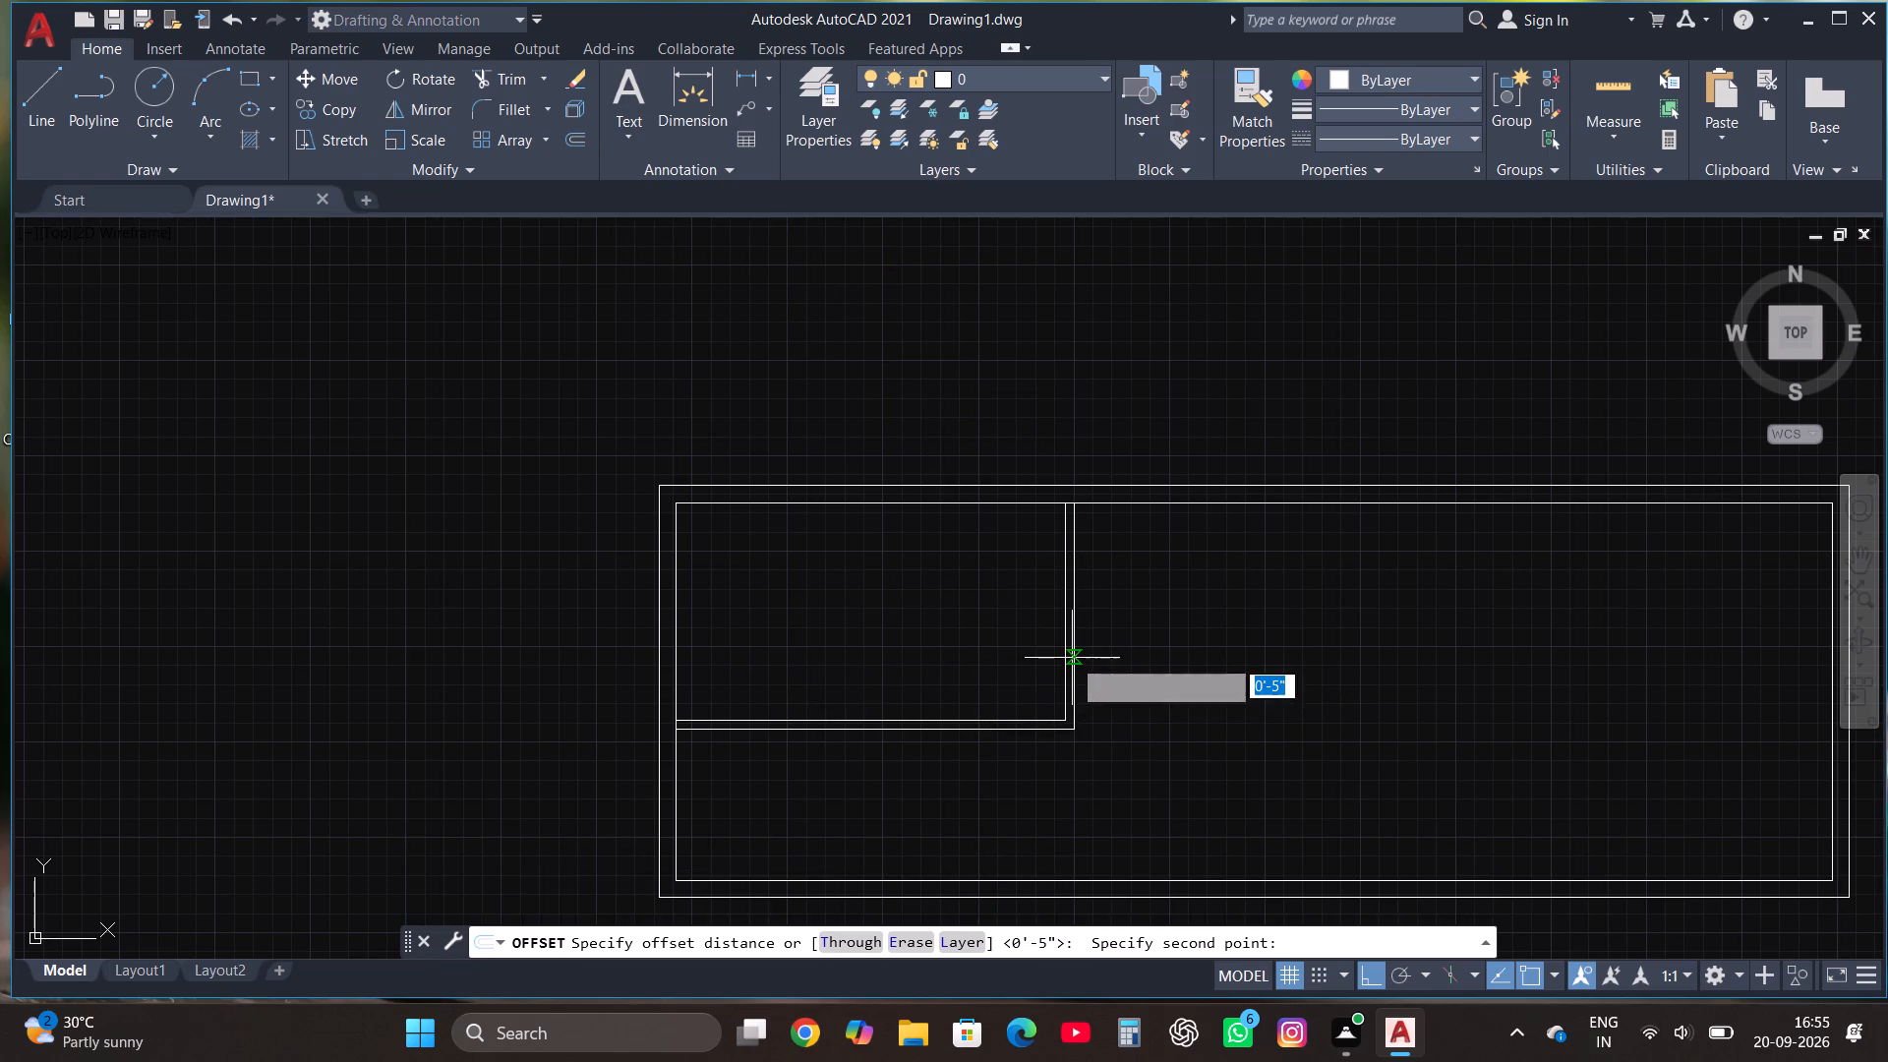
{"action": "left_click", "coordinate": [1208, 655]}
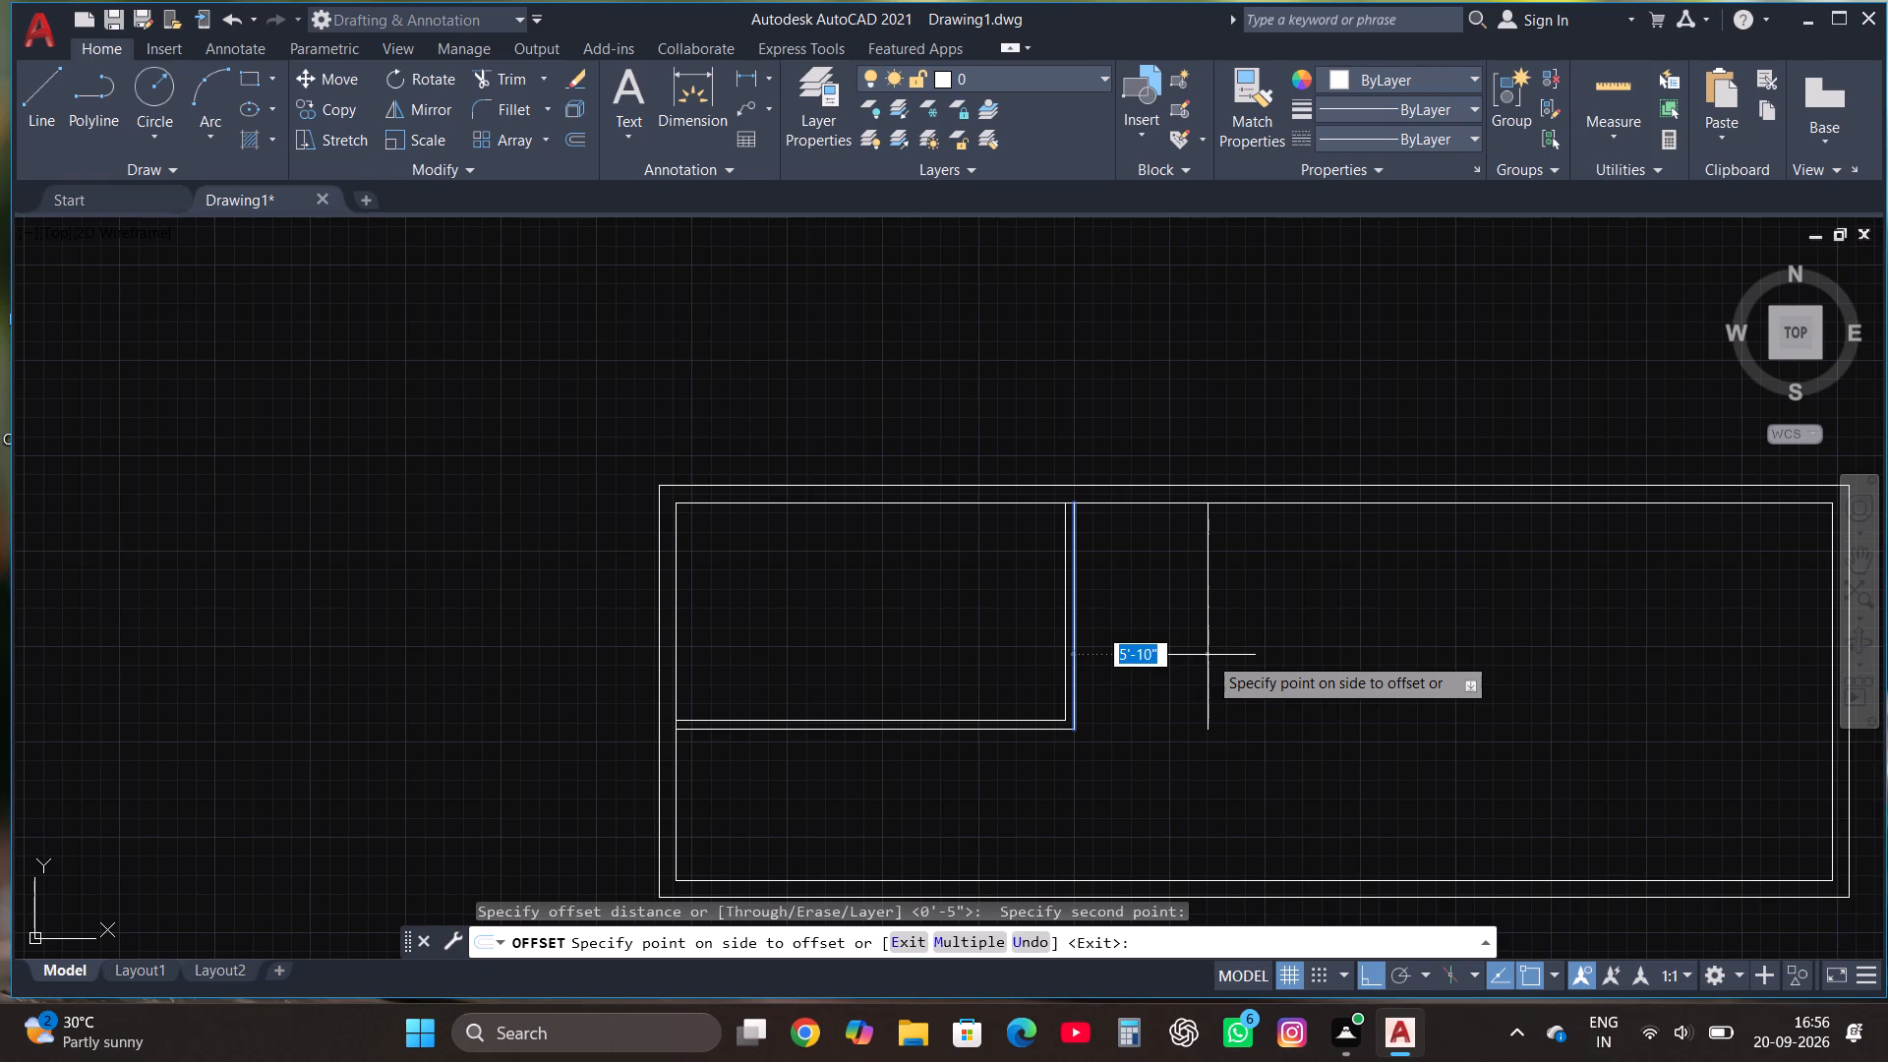
{"action": "type", "text": "6'6\""}
{"action": "key", "text": "Return"}
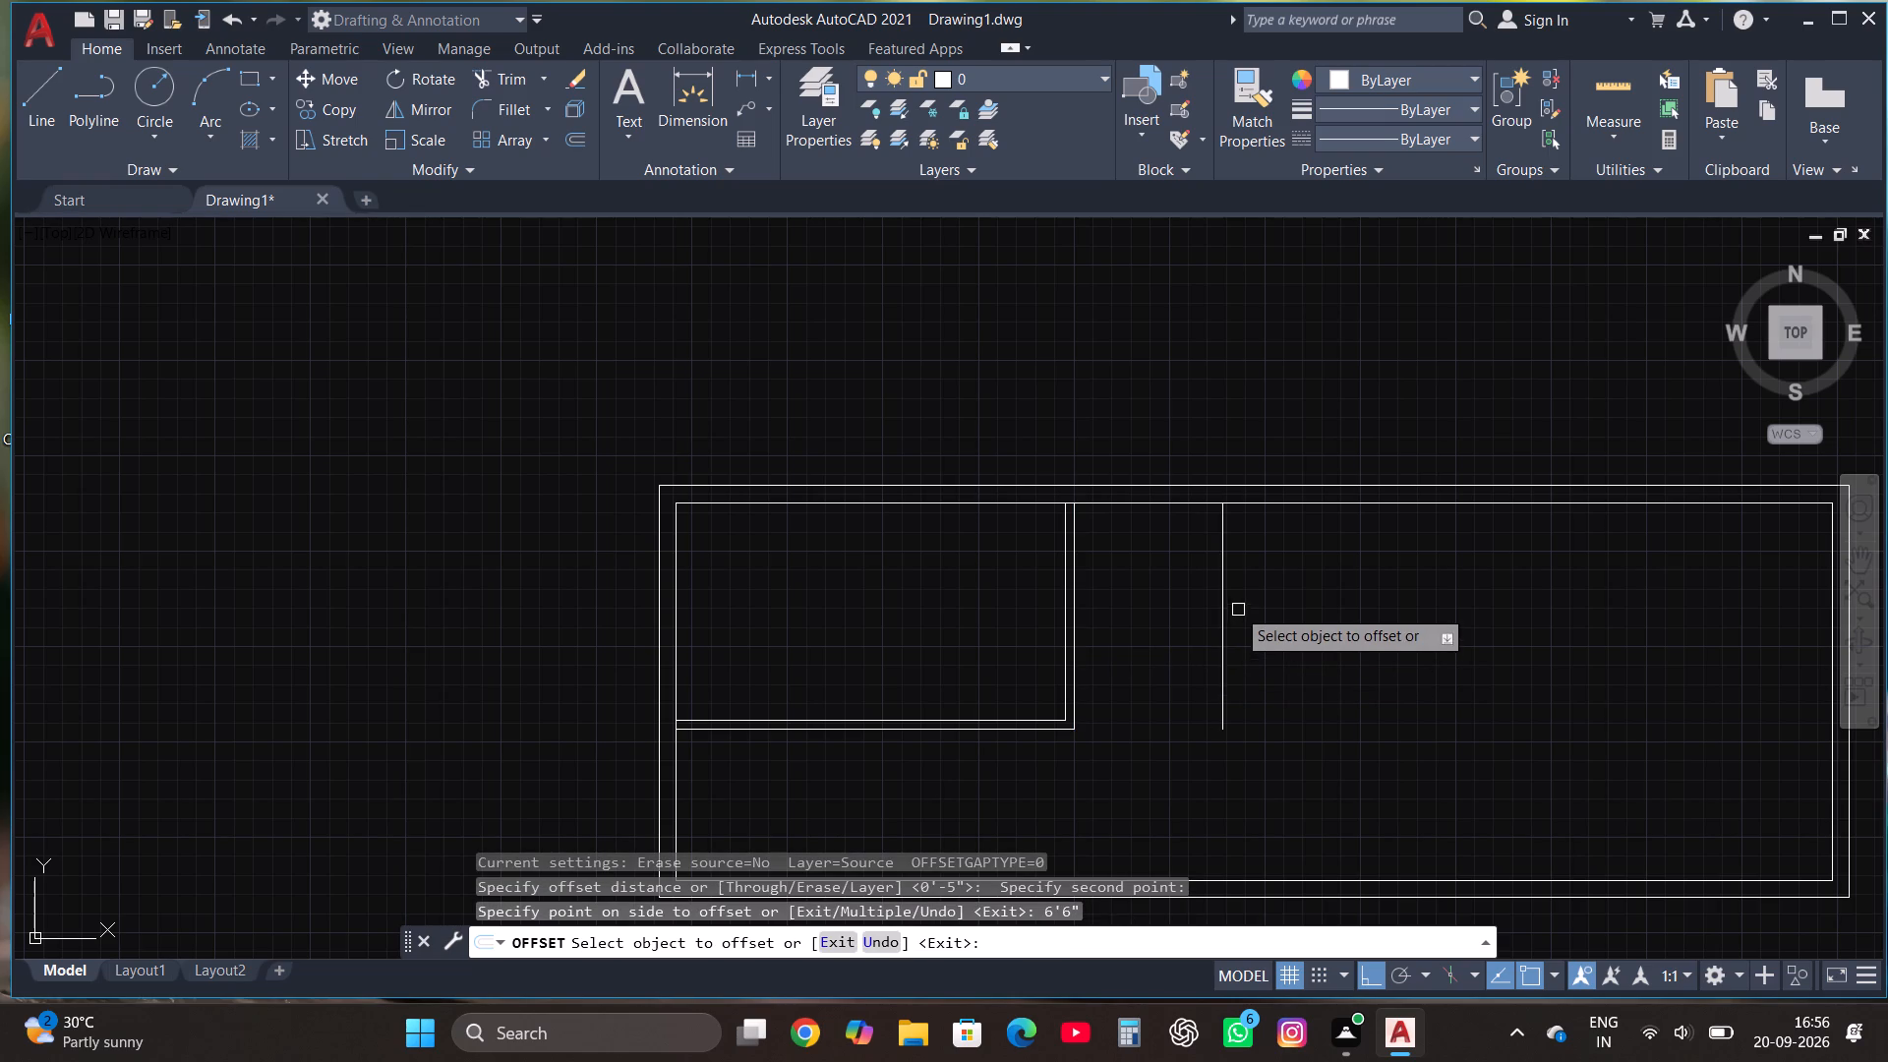
{"action": "left_click", "coordinate": [1220, 585]}
{"action": "type", "text": "4.5\""}
{"action": "key", "text": "Return"}
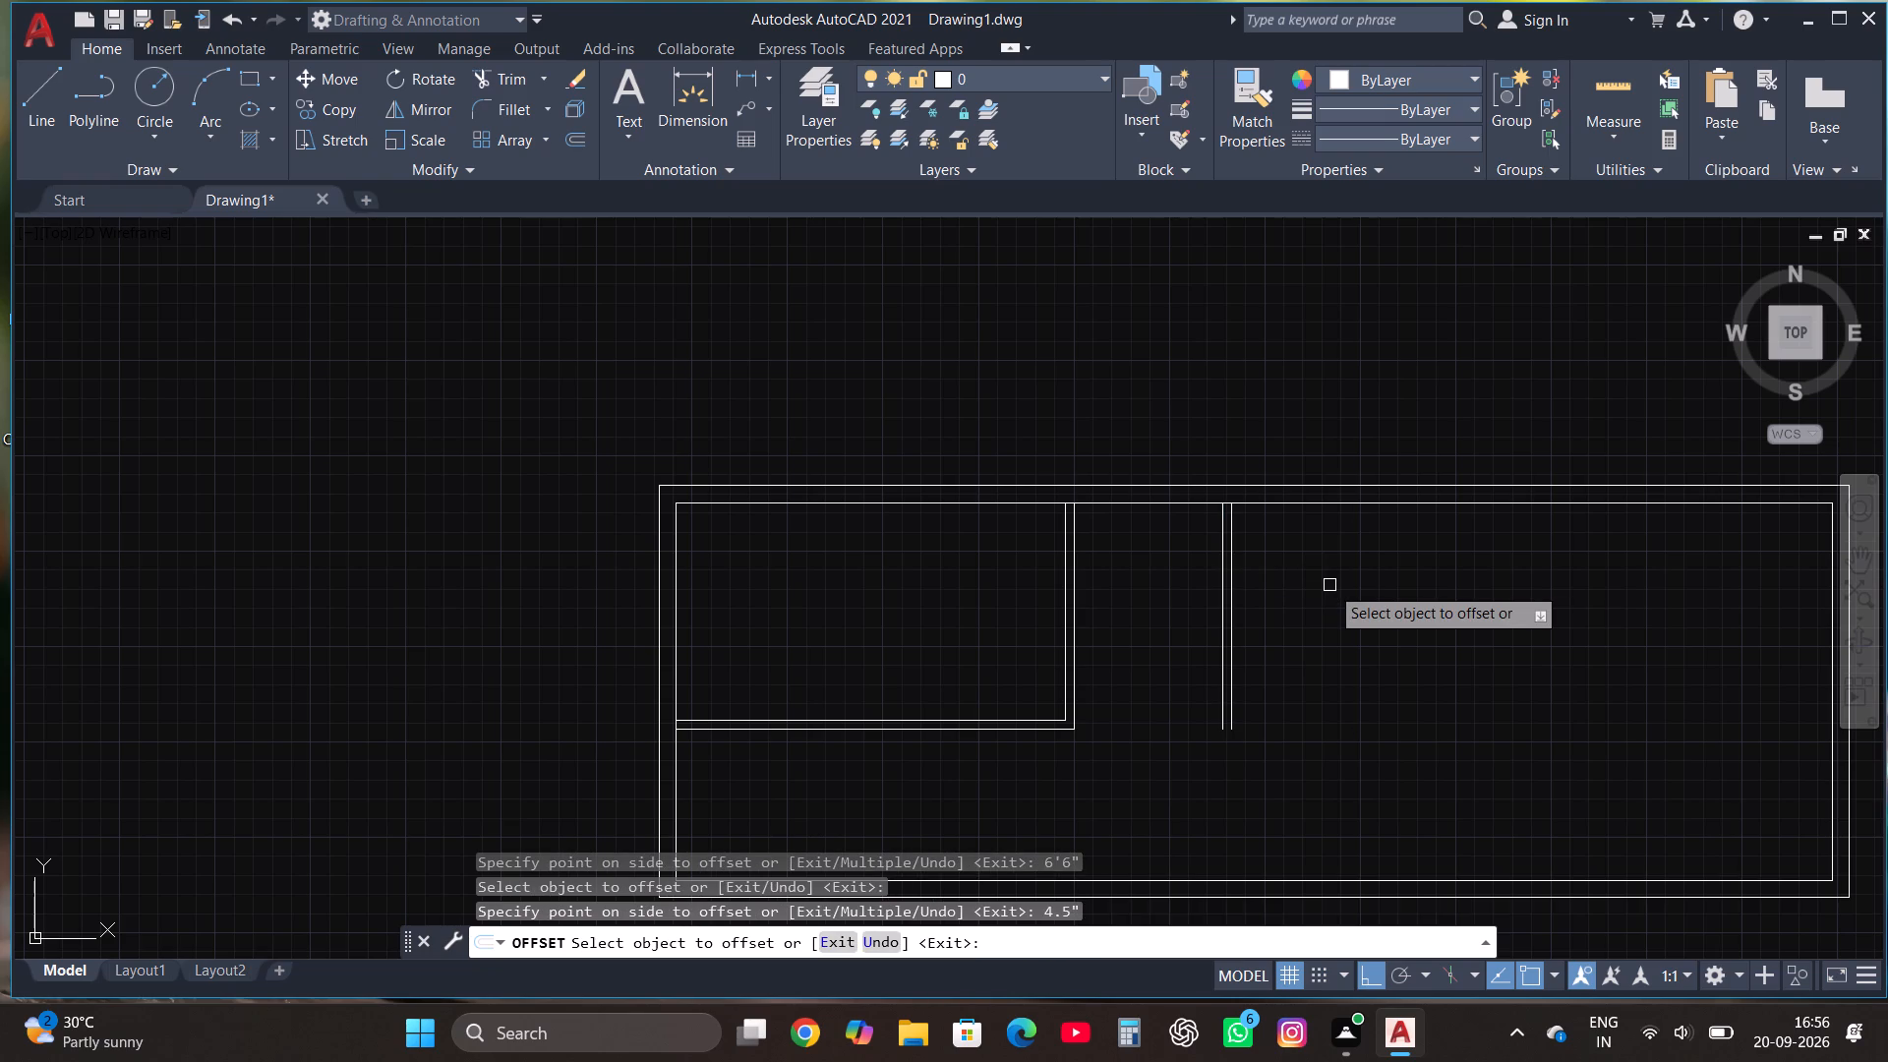
Offset the second partition's right line 6' to the right, and offset that new line 4.5" to make a third partition.
{"action": "left_click", "coordinate": [1233, 545]}
{"action": "type", "text": "6'"}
{"action": "key", "text": "Return"}
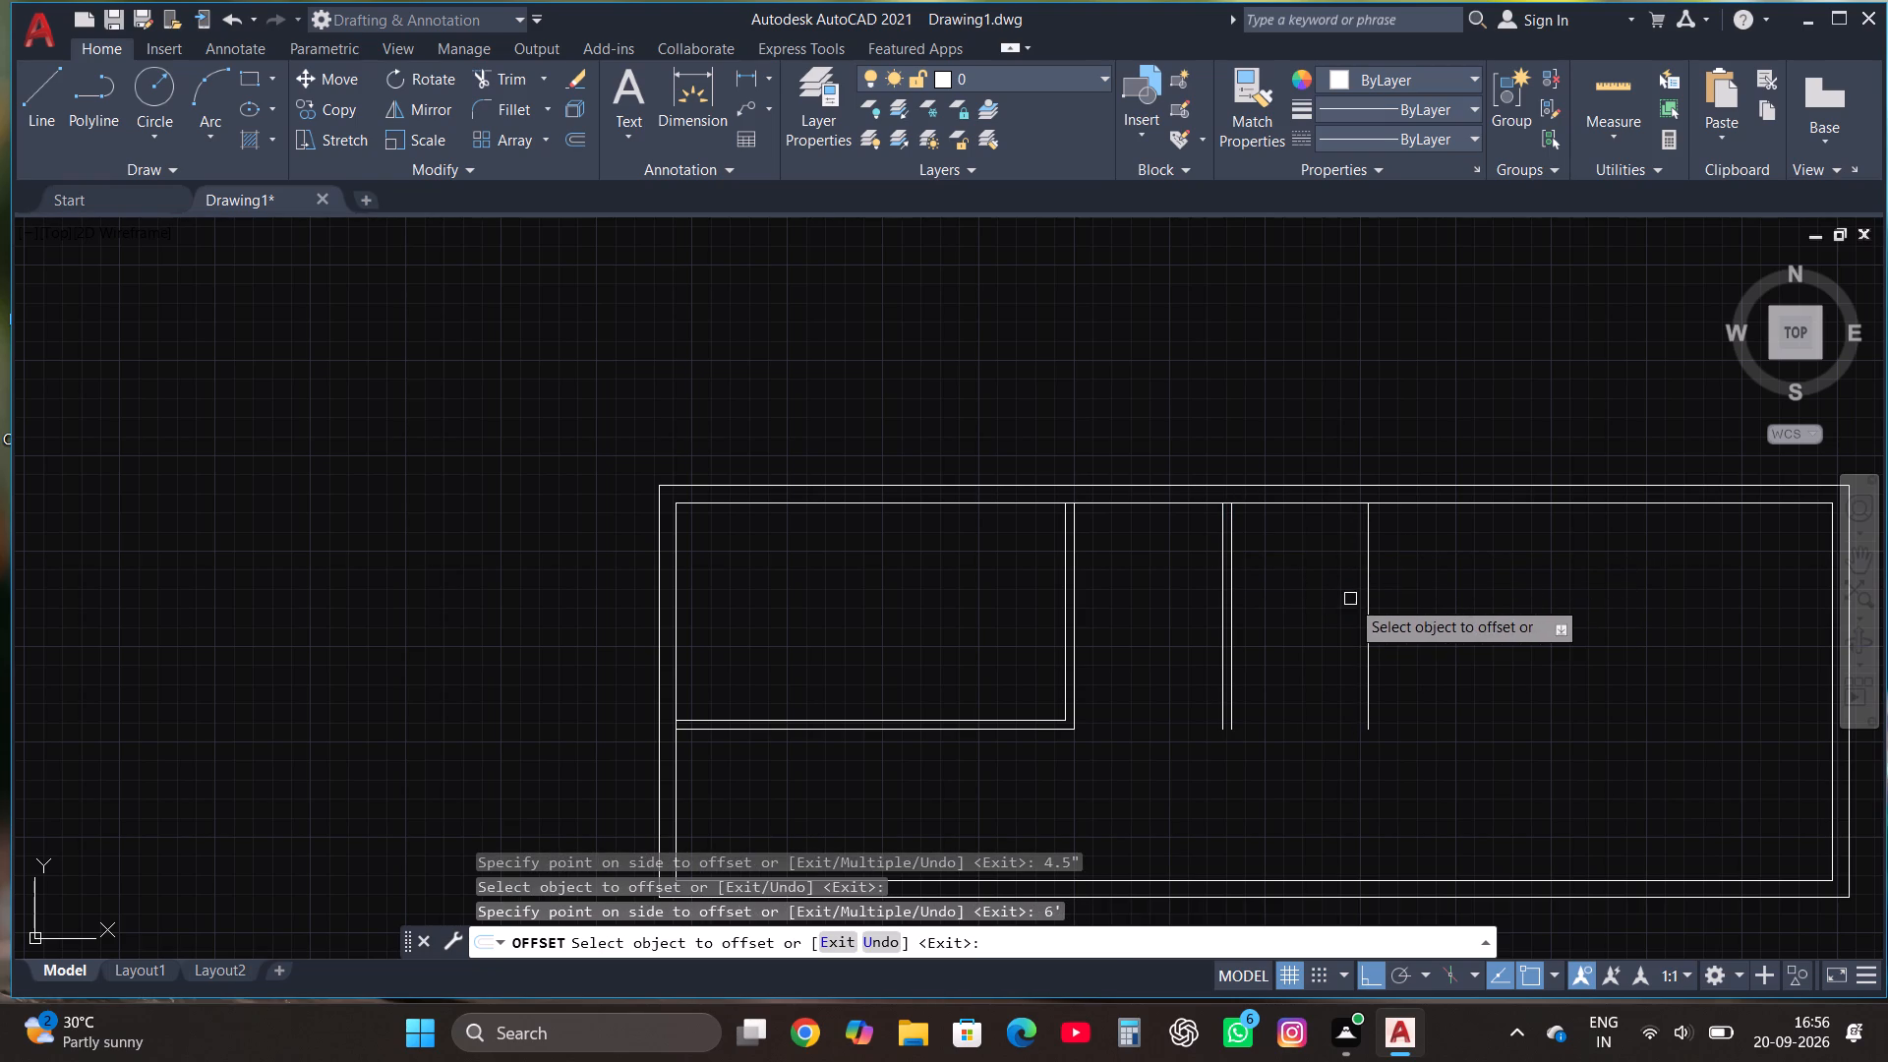
{"action": "left_click", "coordinate": [1365, 604]}
{"action": "type", "text": "4.5\""}
{"action": "key", "text": "Return"}
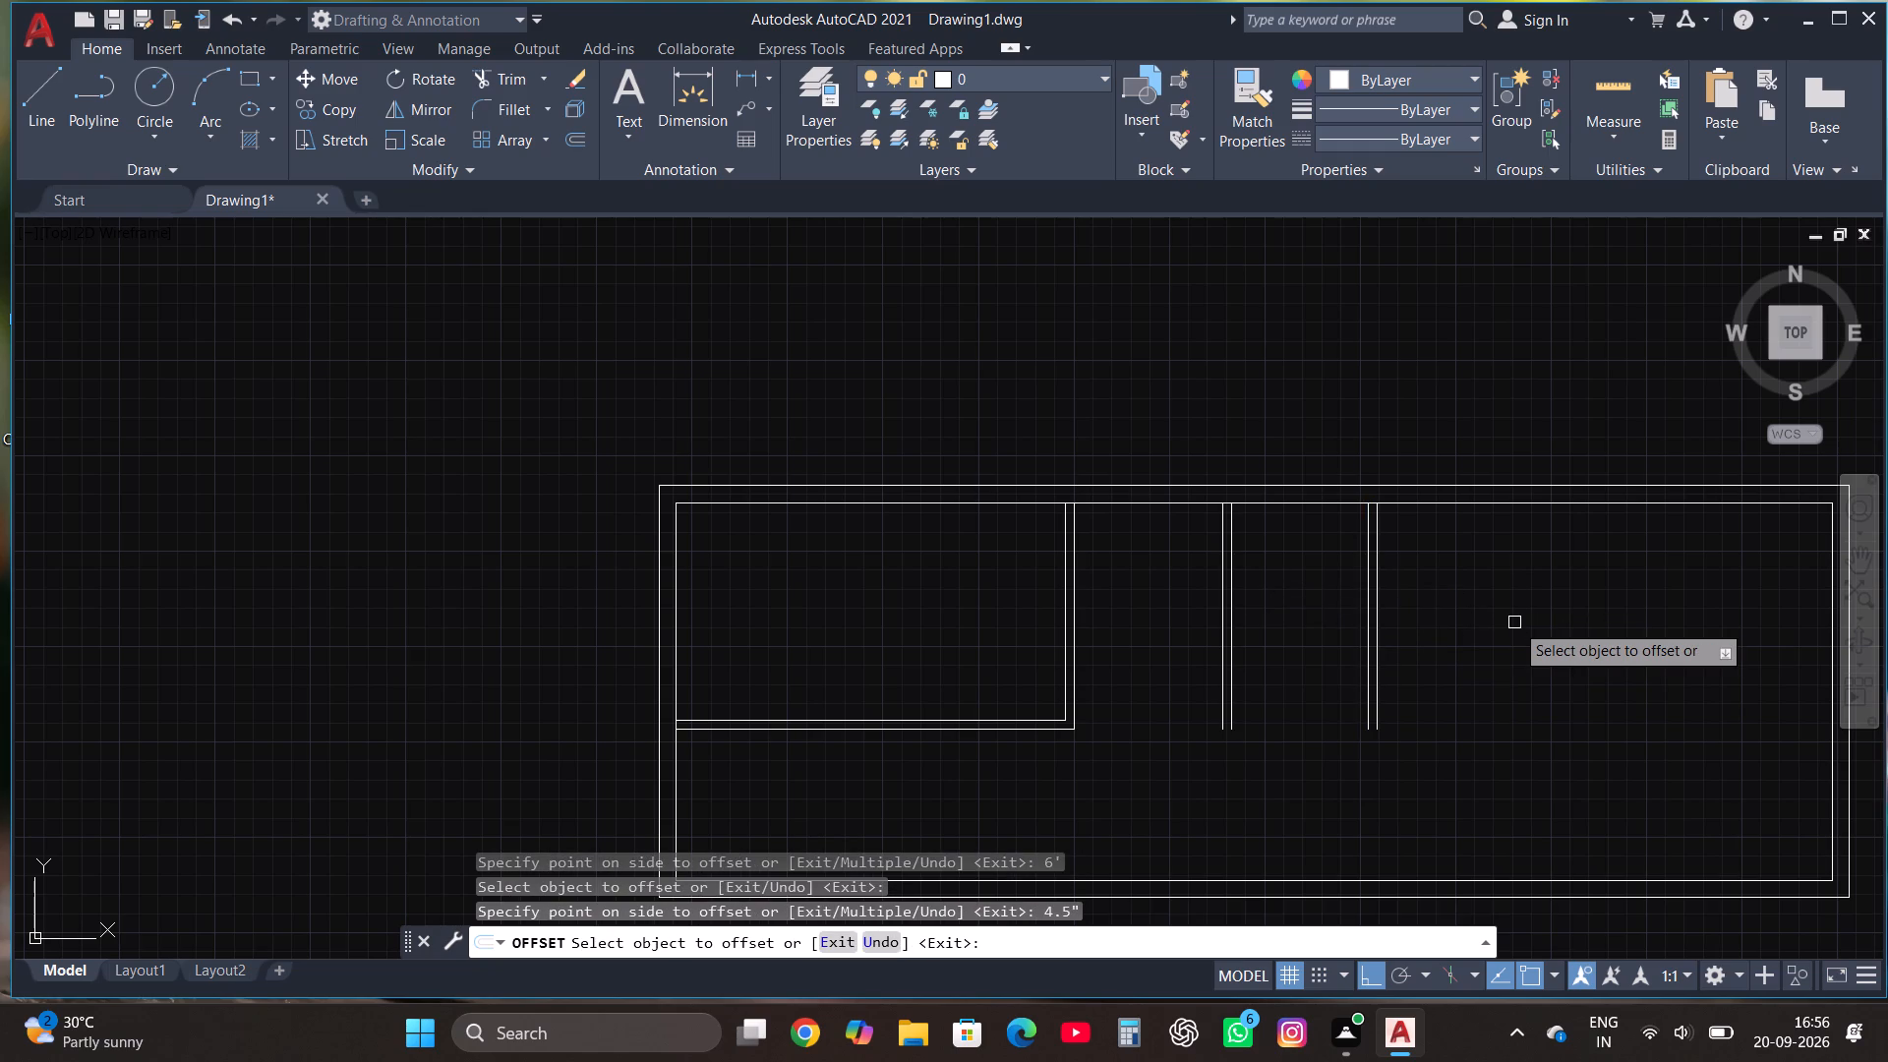
Offset the third partition's right line 10' to the right, and offset that new line 4.5" to make a fourth partition.
{"action": "left_click", "coordinate": [1374, 573]}
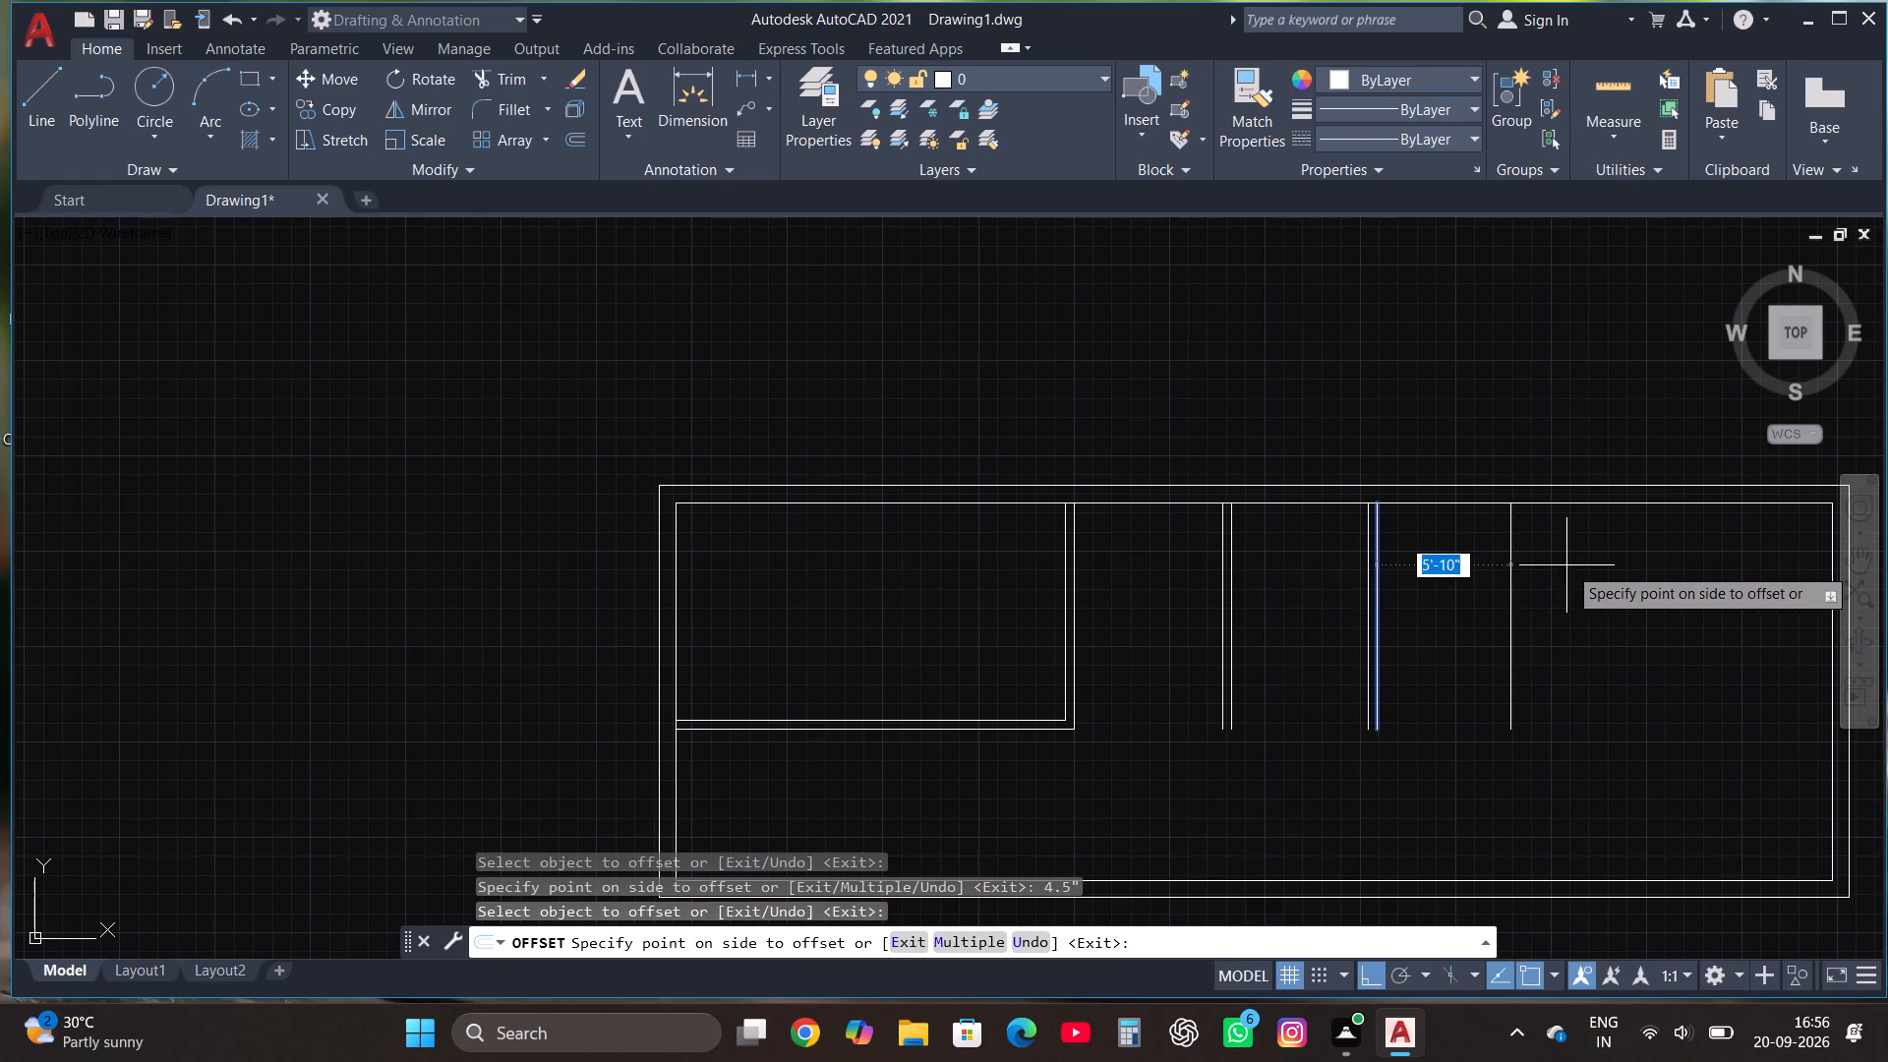
{"action": "type", "text": "1."}
{"action": "key", "text": "BackSpace"}
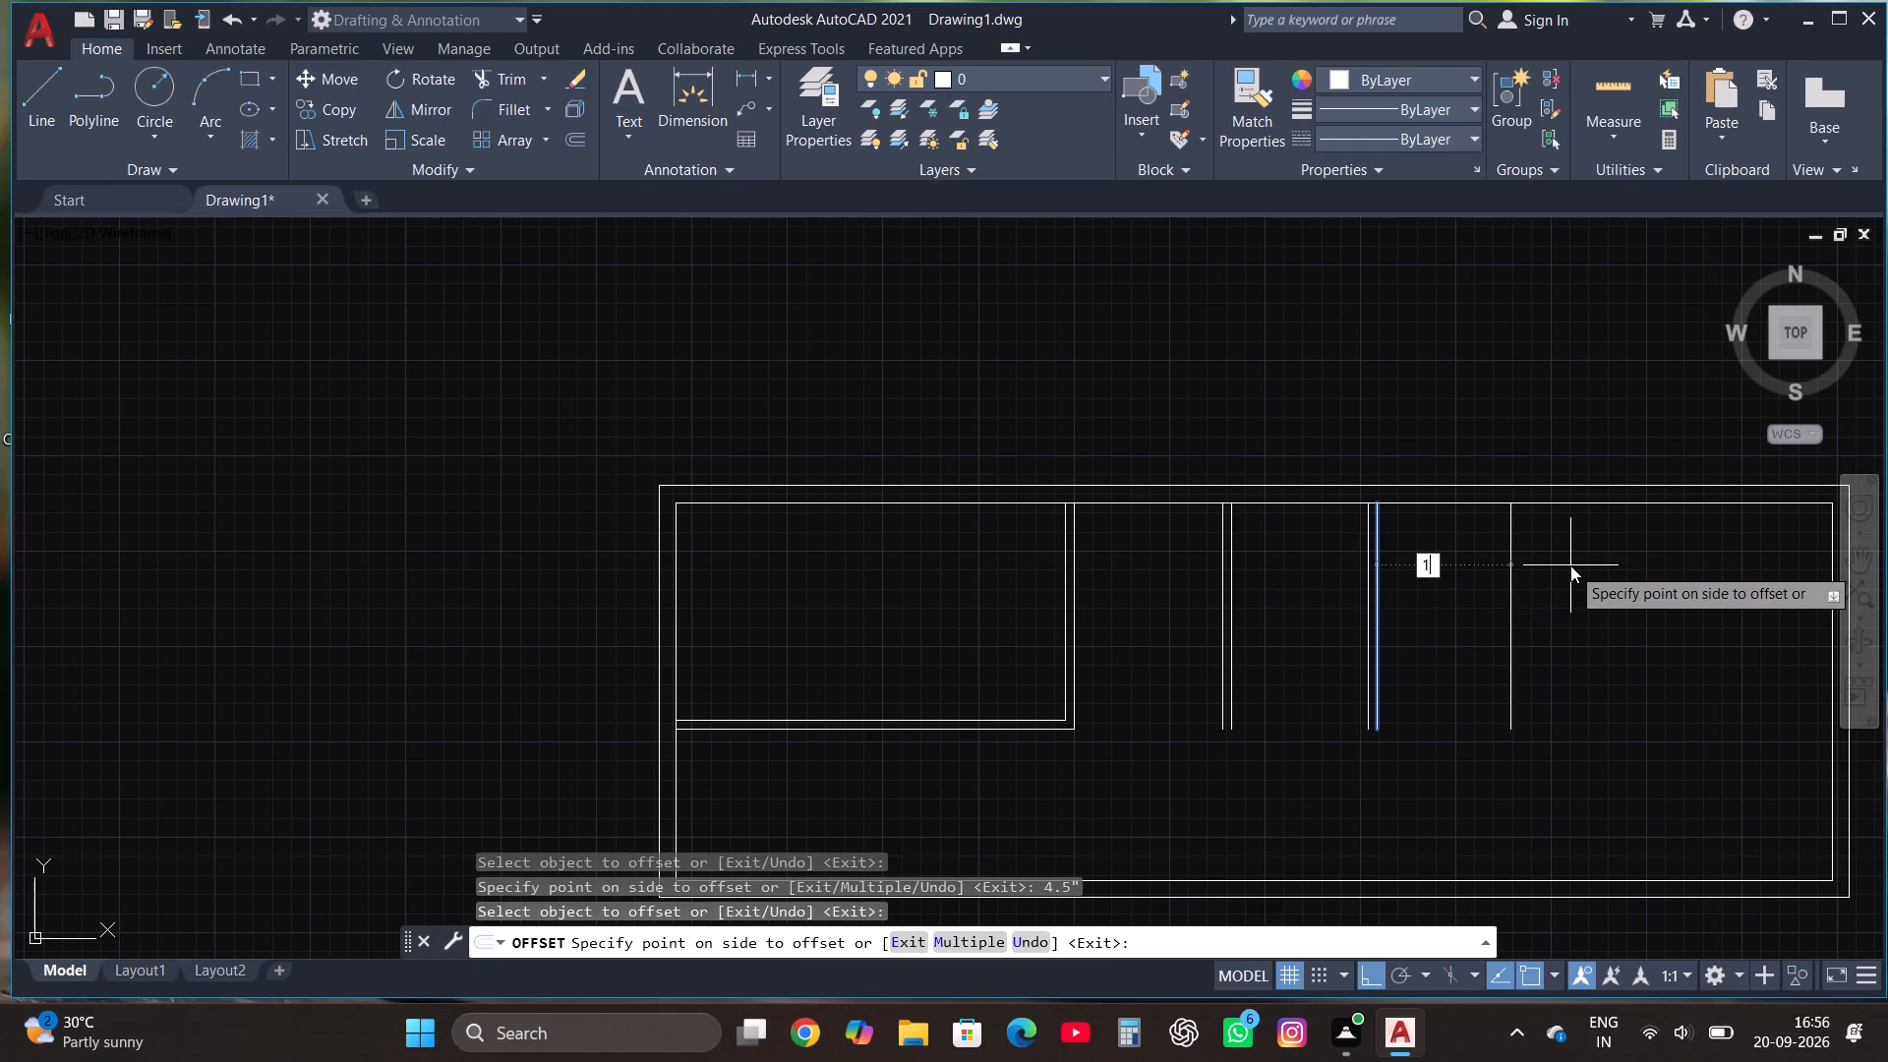
{"action": "type", "text": "0'"}
{"action": "key", "text": "Return"}
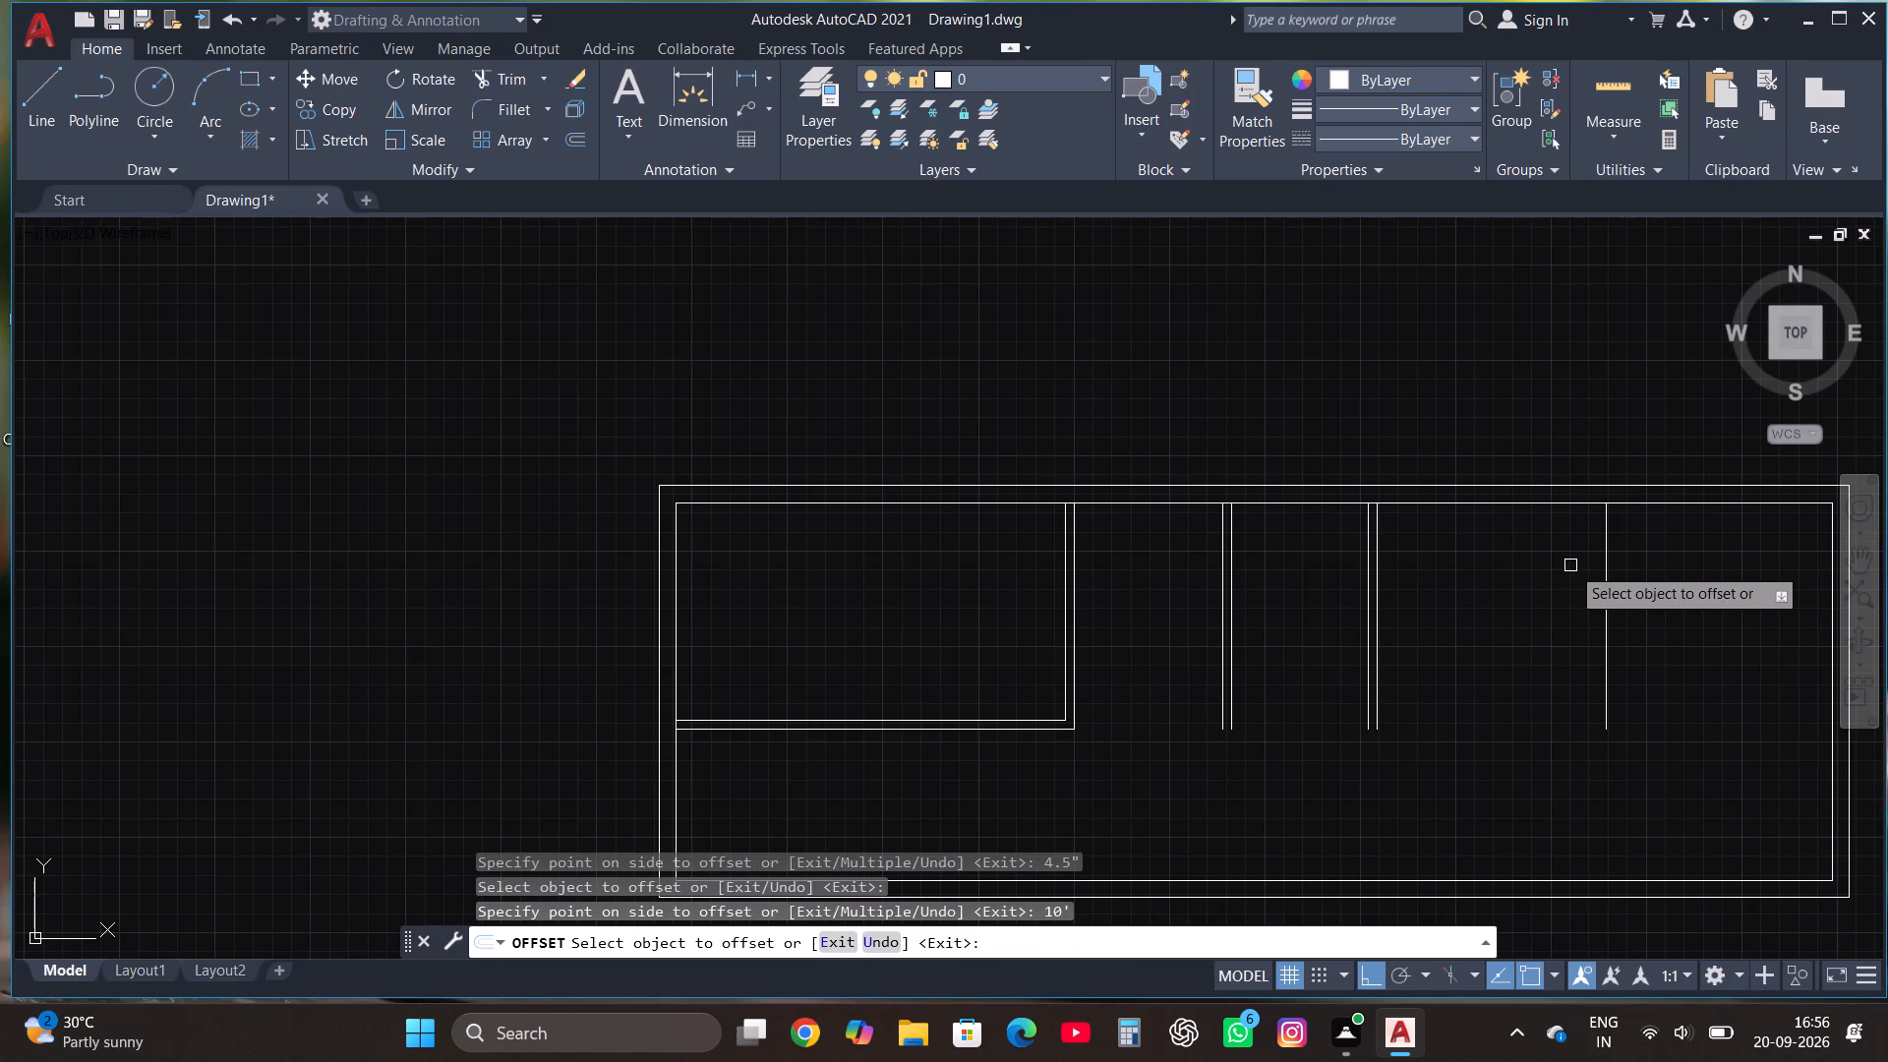
{"action": "scroll", "coordinate": [1384, 693], "scroll_direction": "down", "scroll_amount": 1}
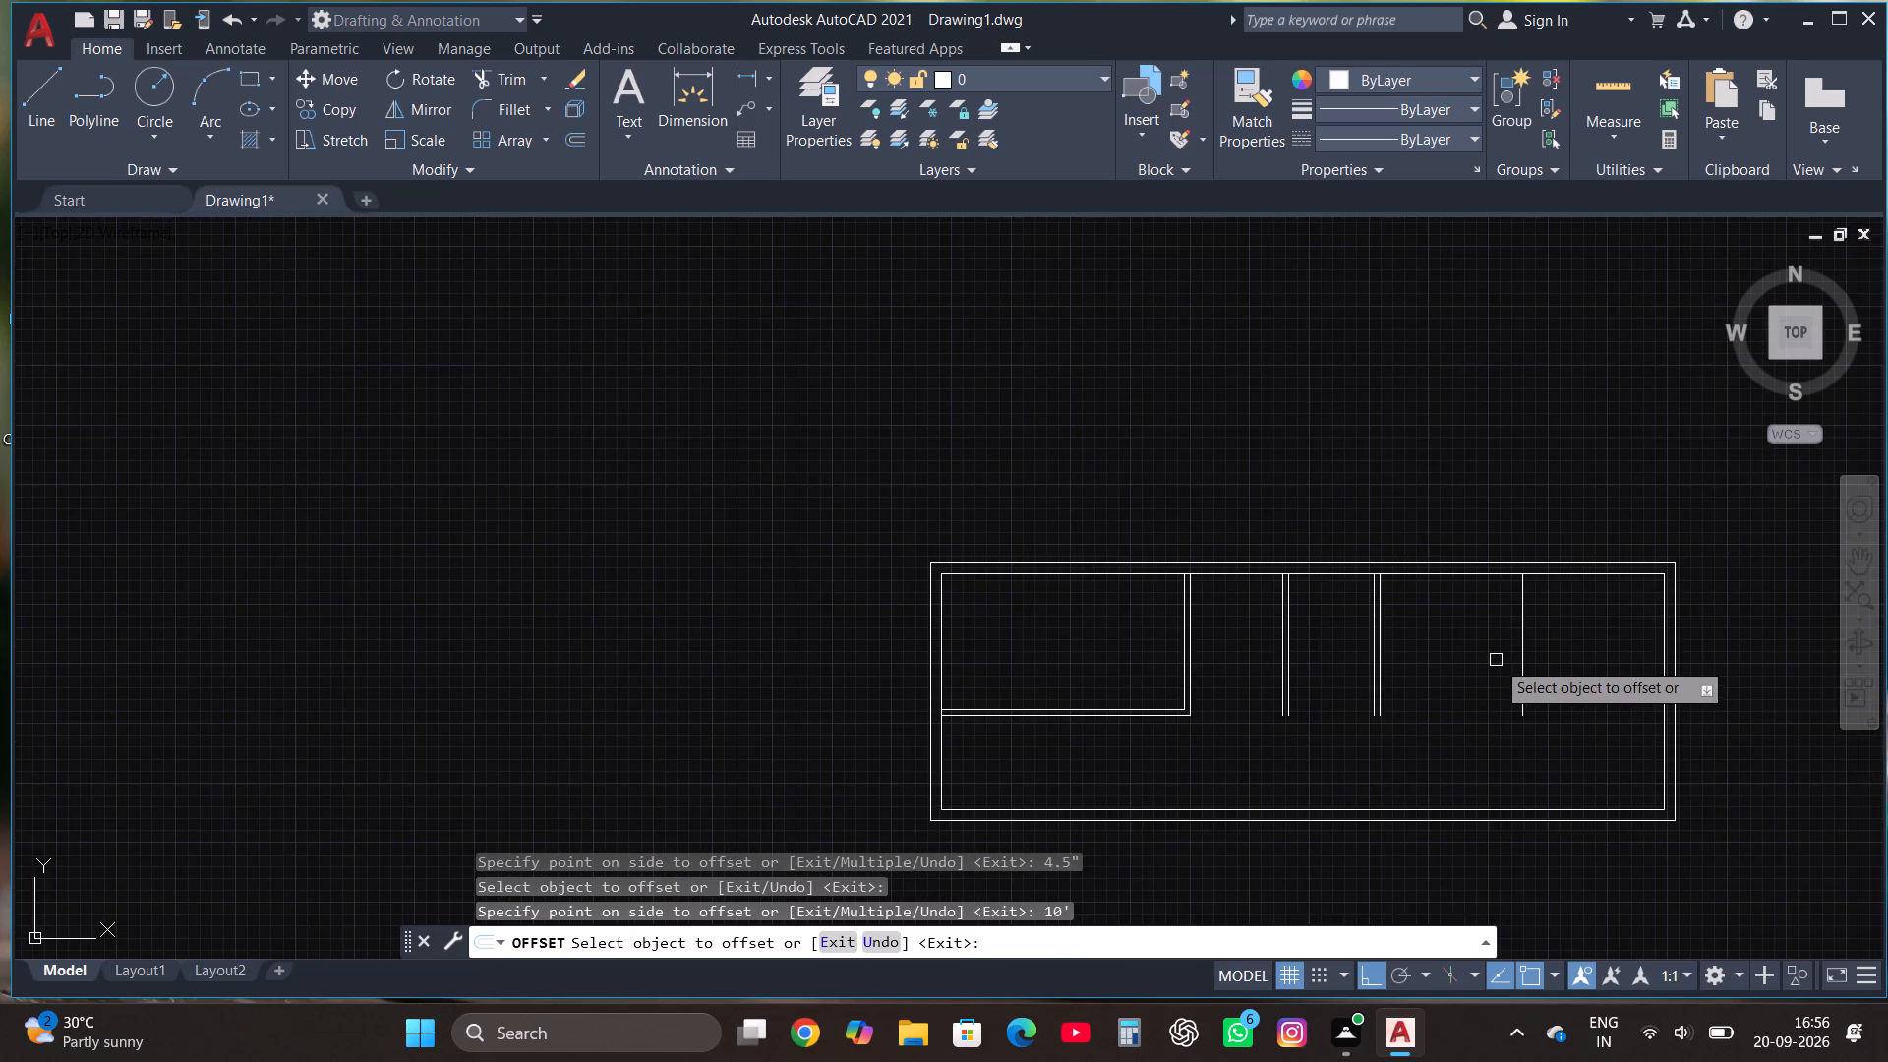
{"action": "scroll", "coordinate": [1497, 660], "scroll_direction": "up", "scroll_amount": 1}
{"action": "left_click", "coordinate": [1544, 690]}
{"action": "left_click", "coordinate": [1541, 689]}
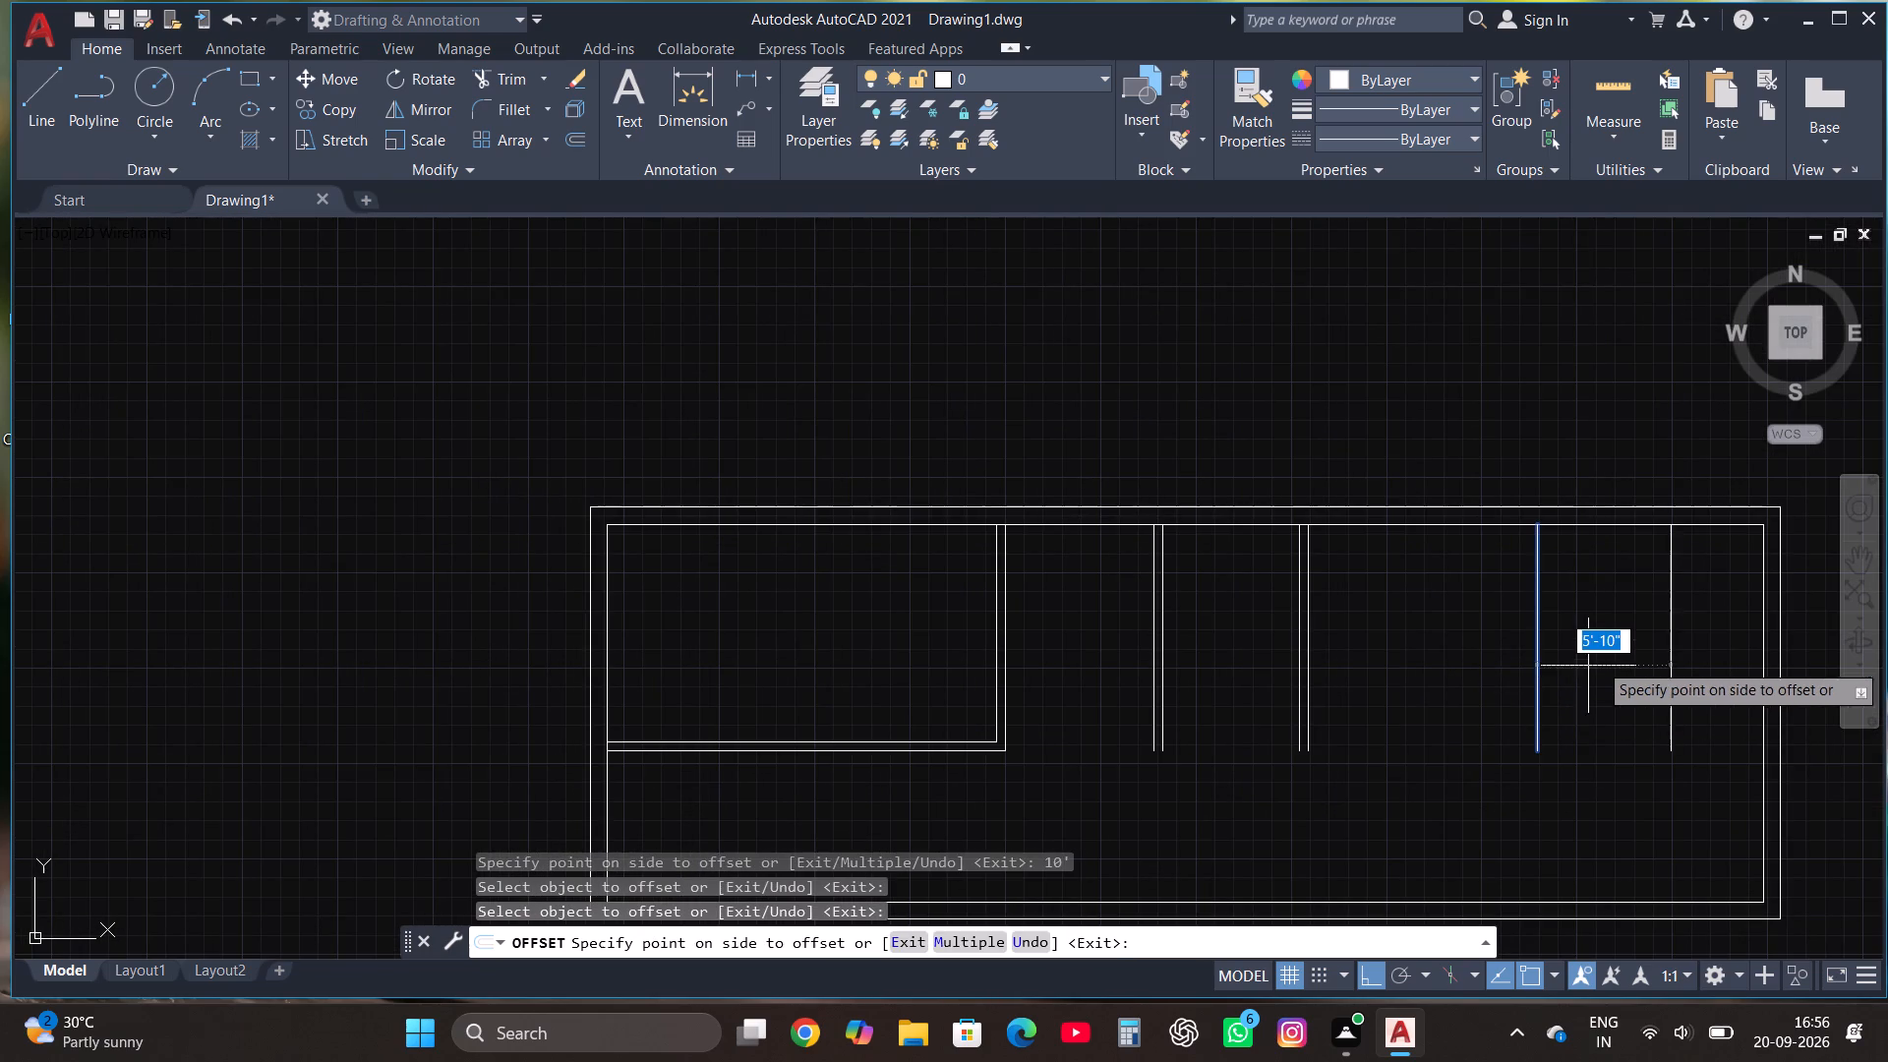
{"action": "type", "text": "4.5\""}
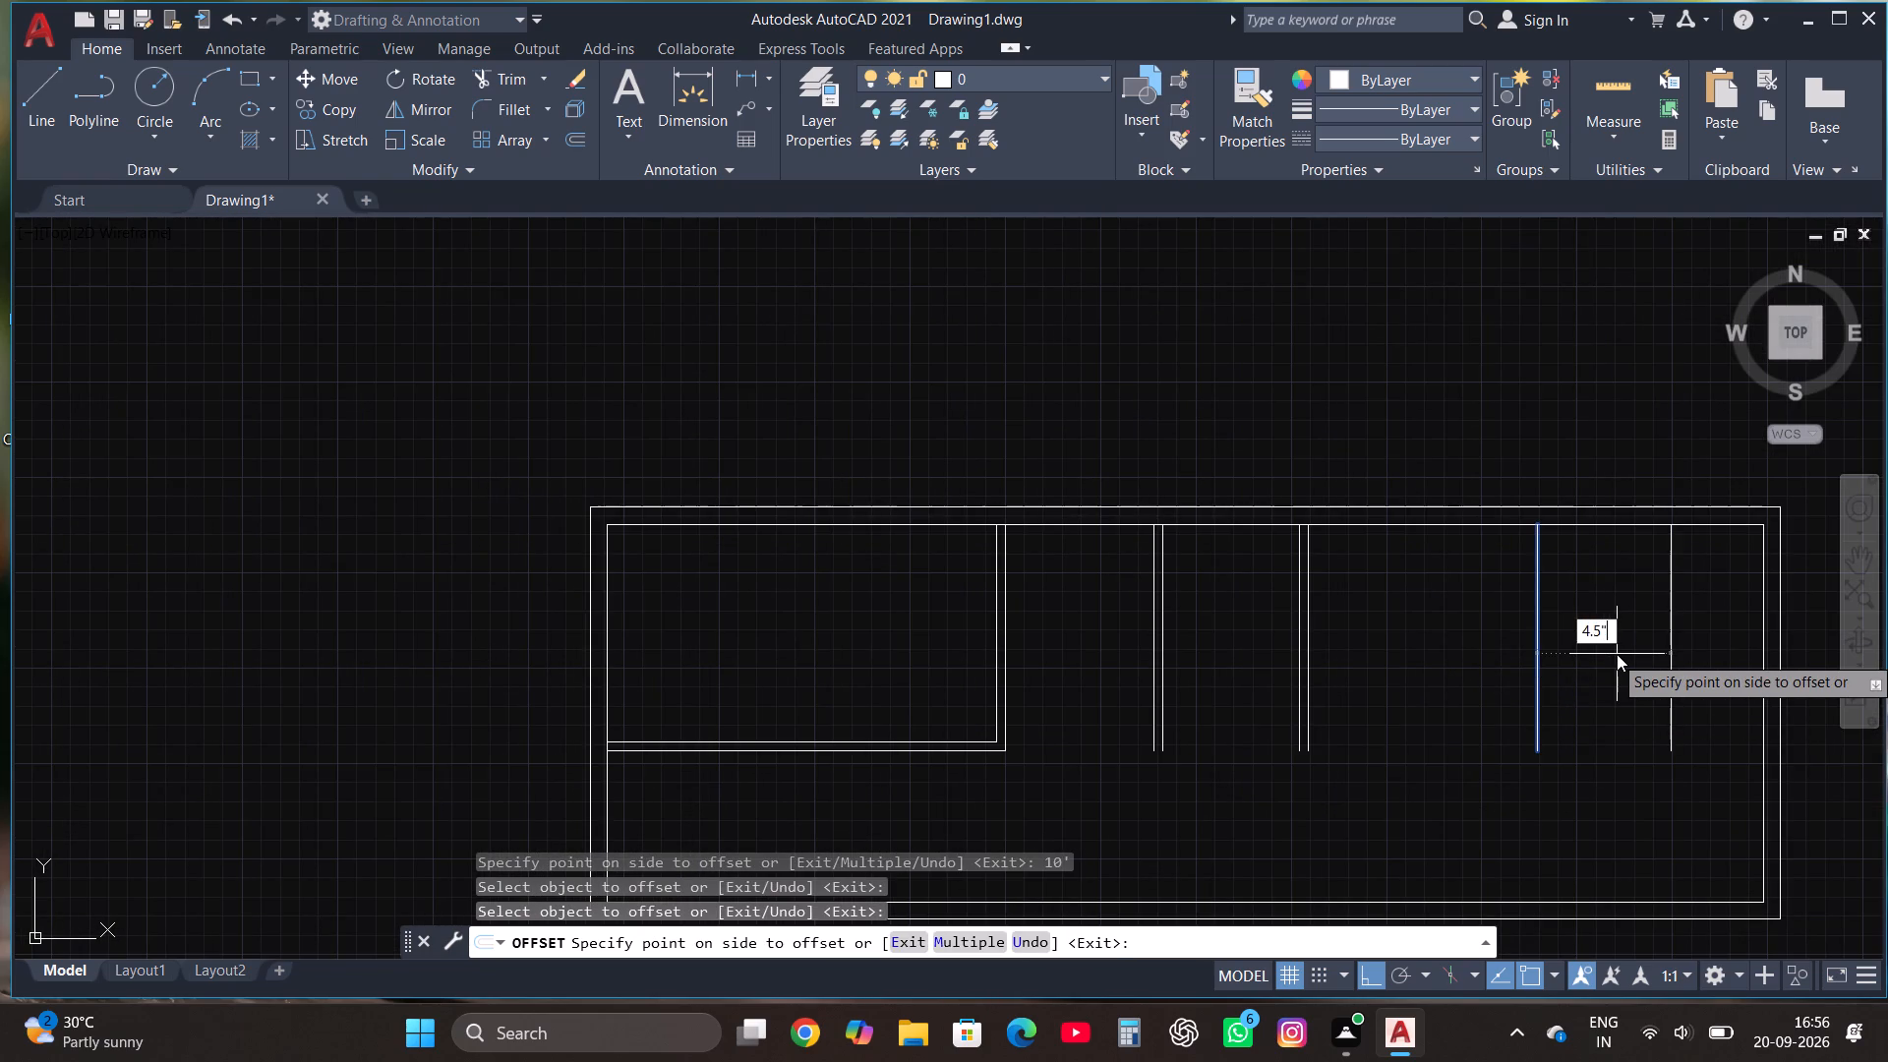
{"action": "key", "text": "Return"}
{"action": "key", "text": "Escape"}
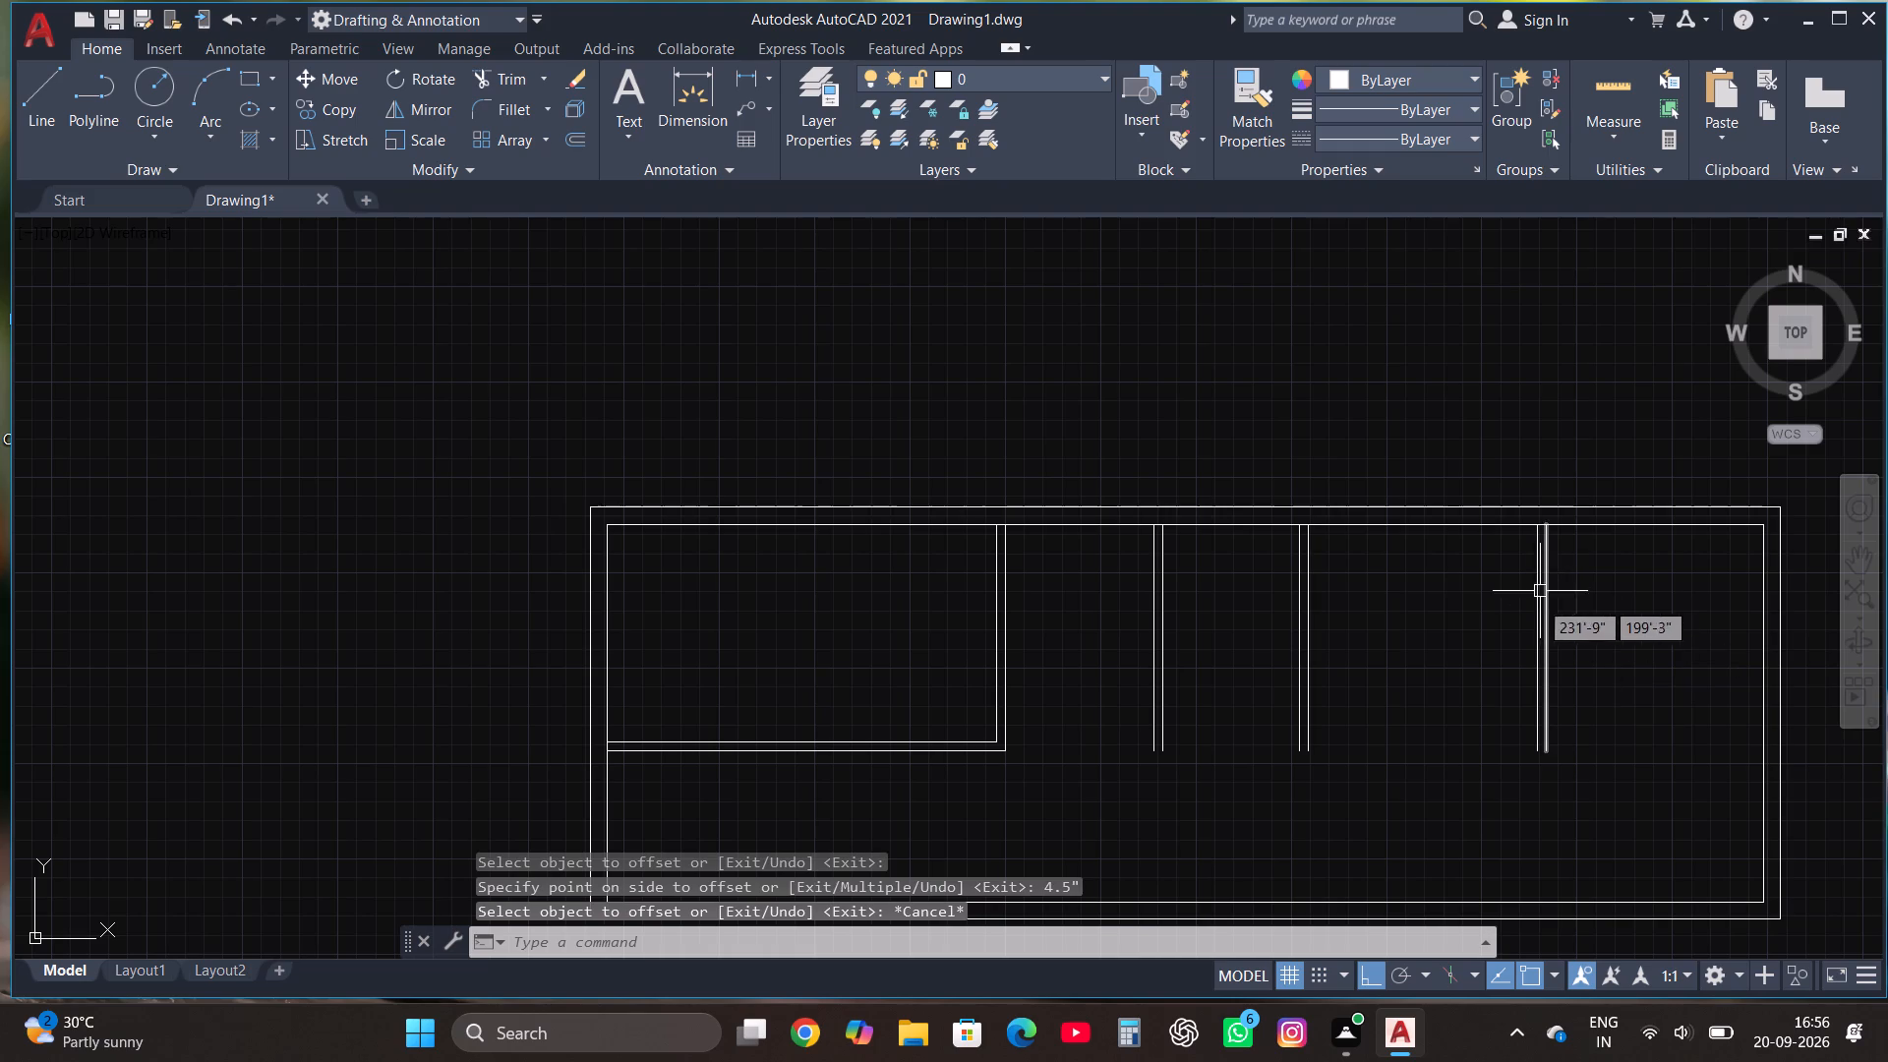
{"action": "scroll", "coordinate": [1535, 613], "scroll_direction": "down", "scroll_amount": 1}
{"action": "scroll", "coordinate": [1493, 657], "scroll_direction": "up", "scroll_amount": 2}
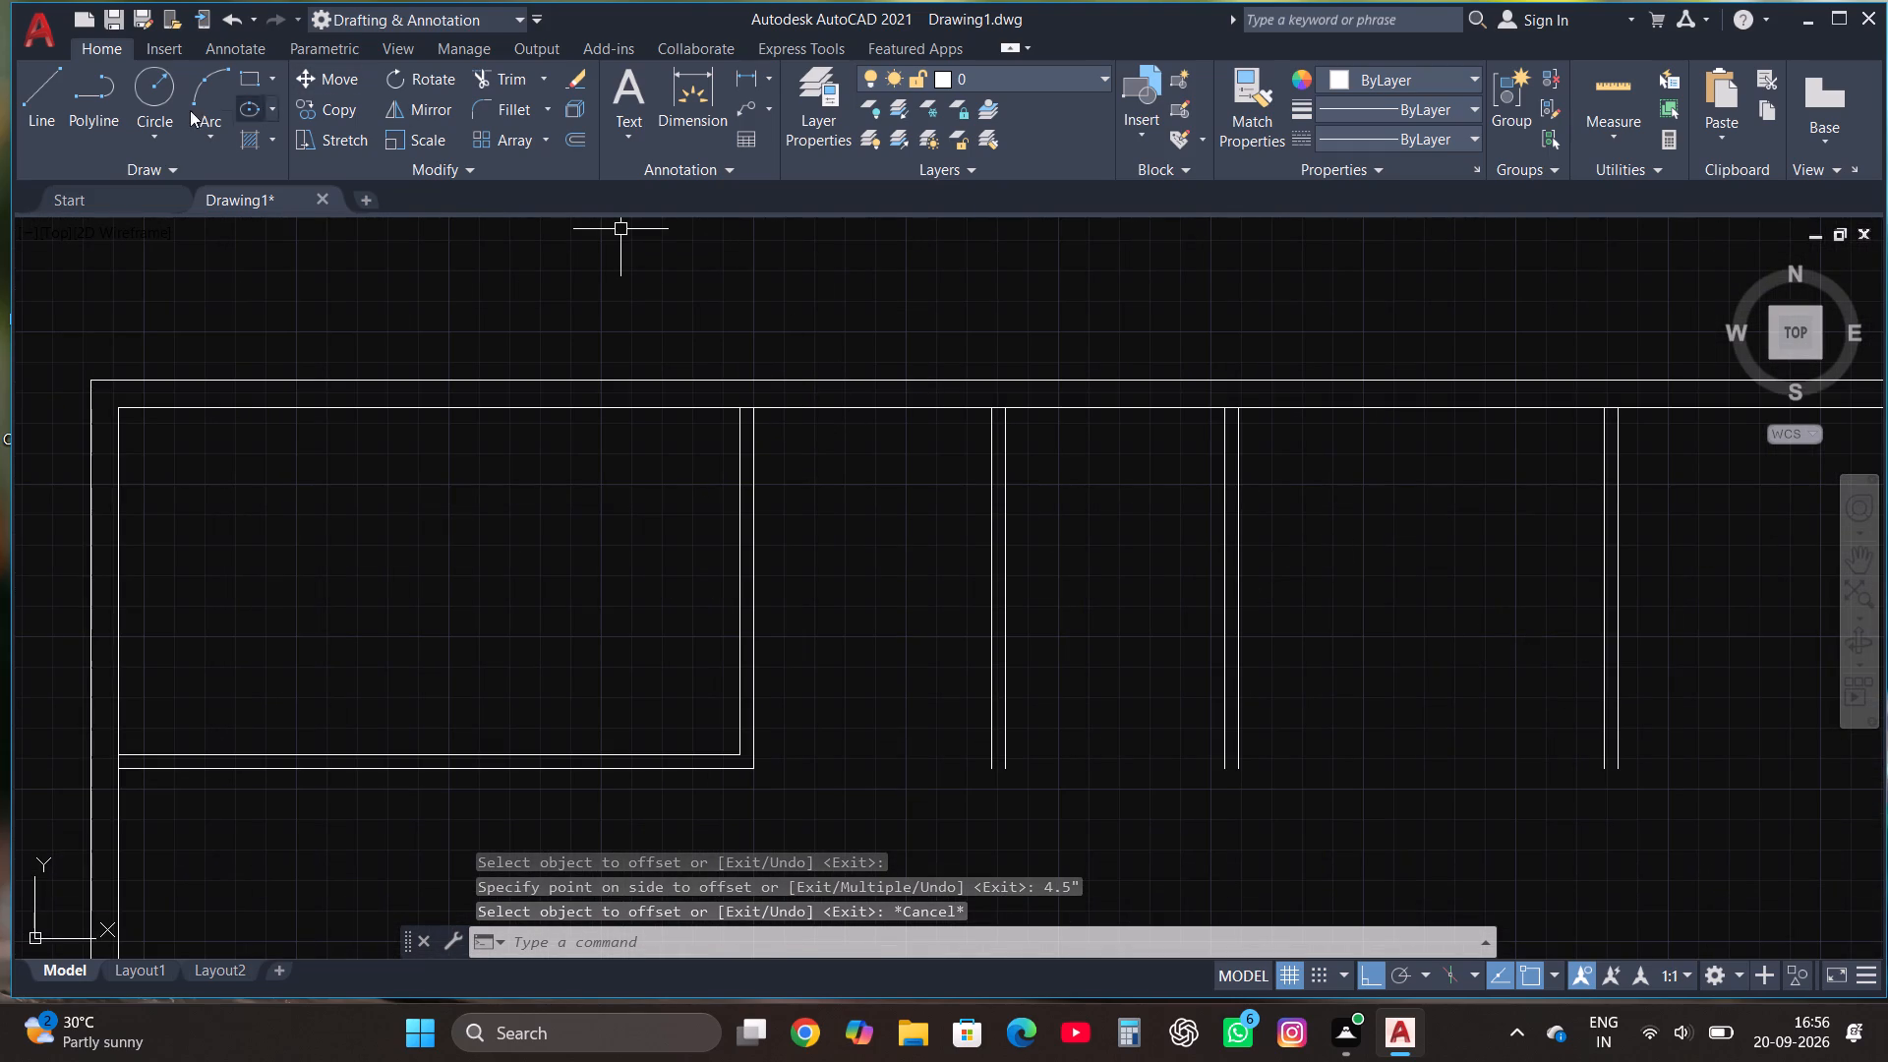
Draw a line 4' down the room's outer right wall from the top wall, continuing 6'6" right to the second partition.
{"action": "left_click", "coordinate": [43, 95]}
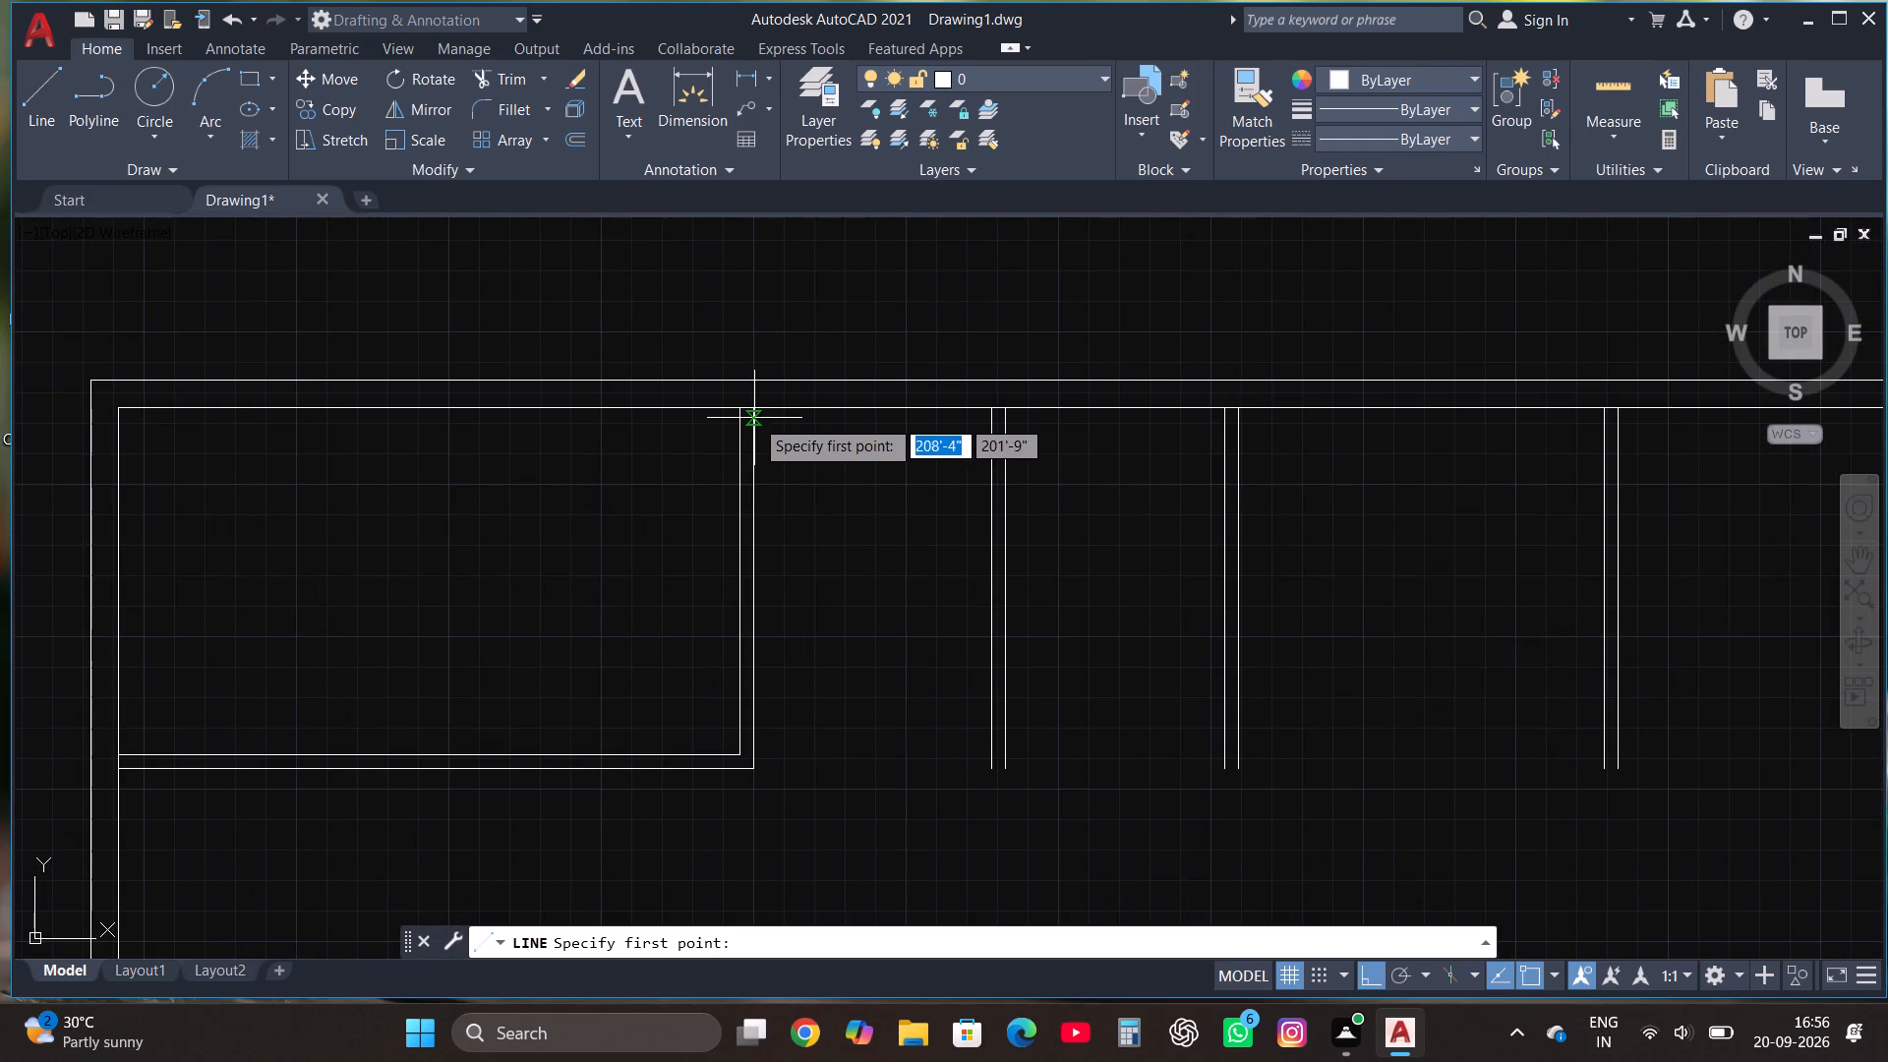
{"action": "left_click", "coordinate": [752, 410]}
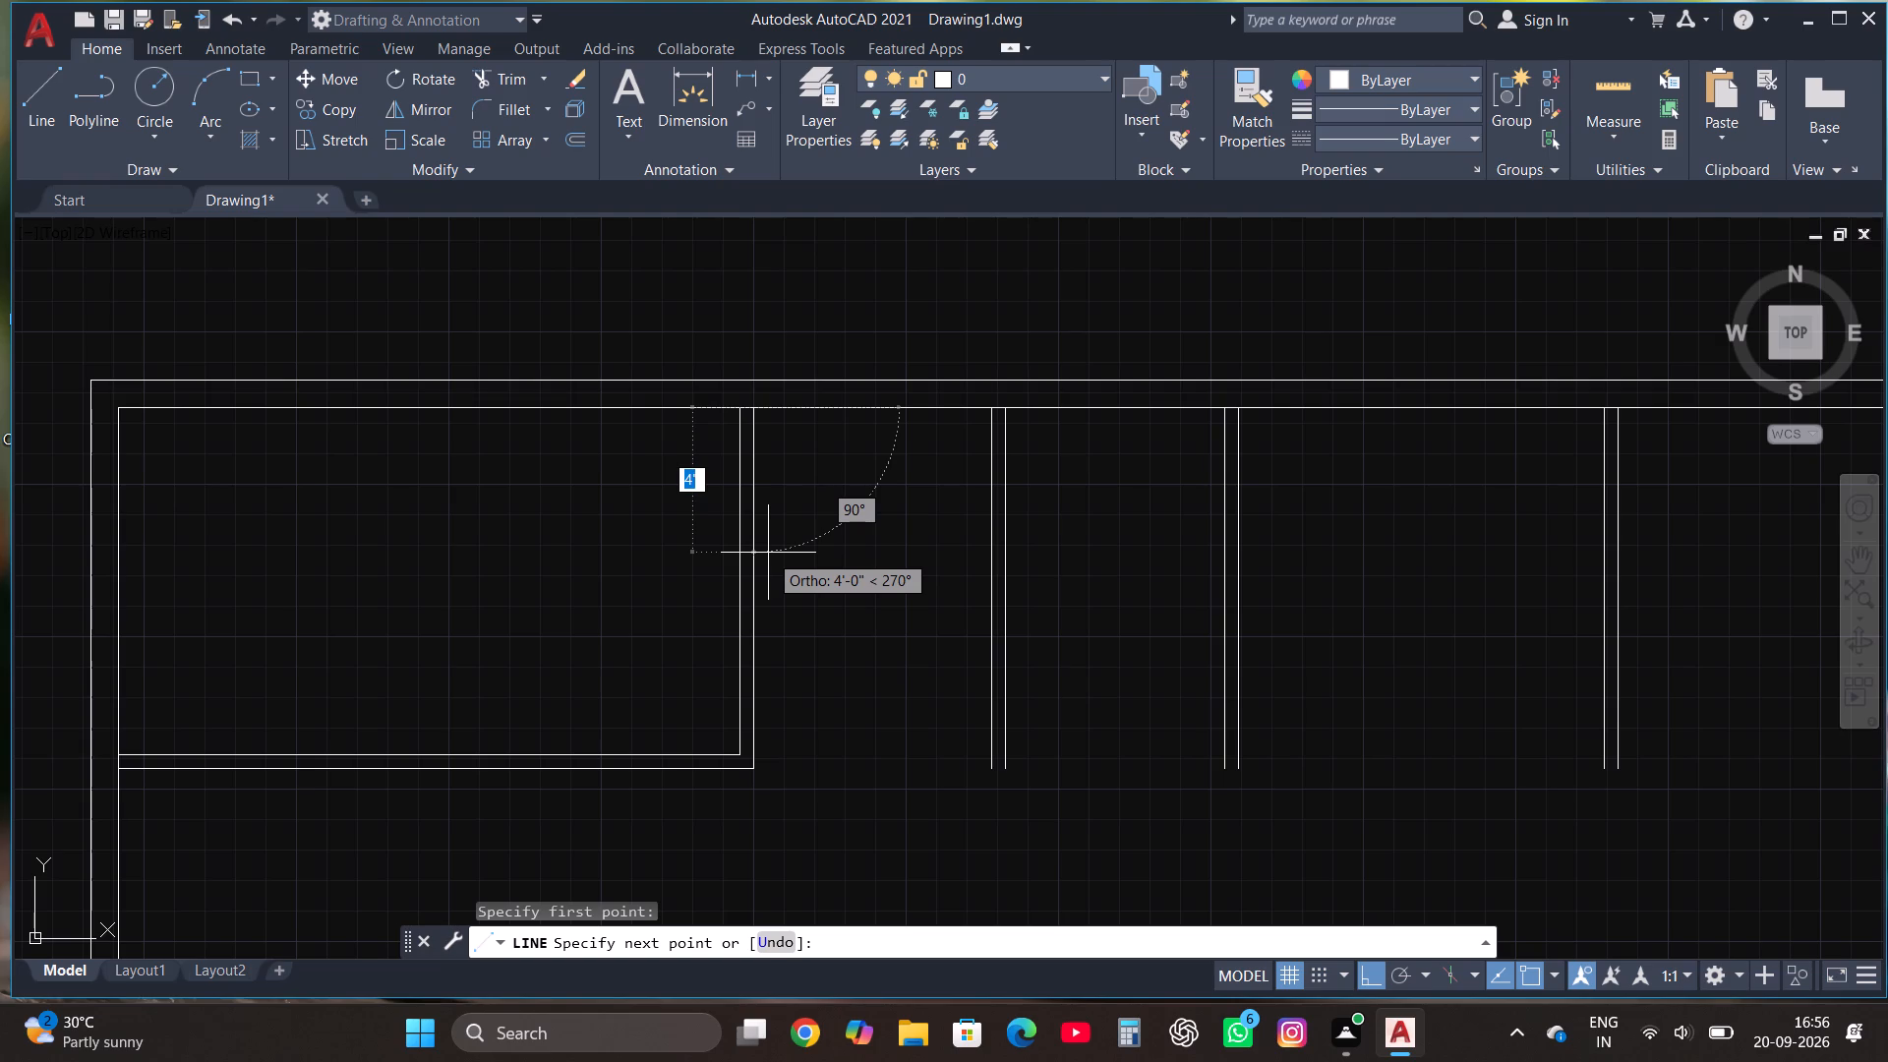
{"action": "type", "text": "4'"}
{"action": "key", "text": "Return"}
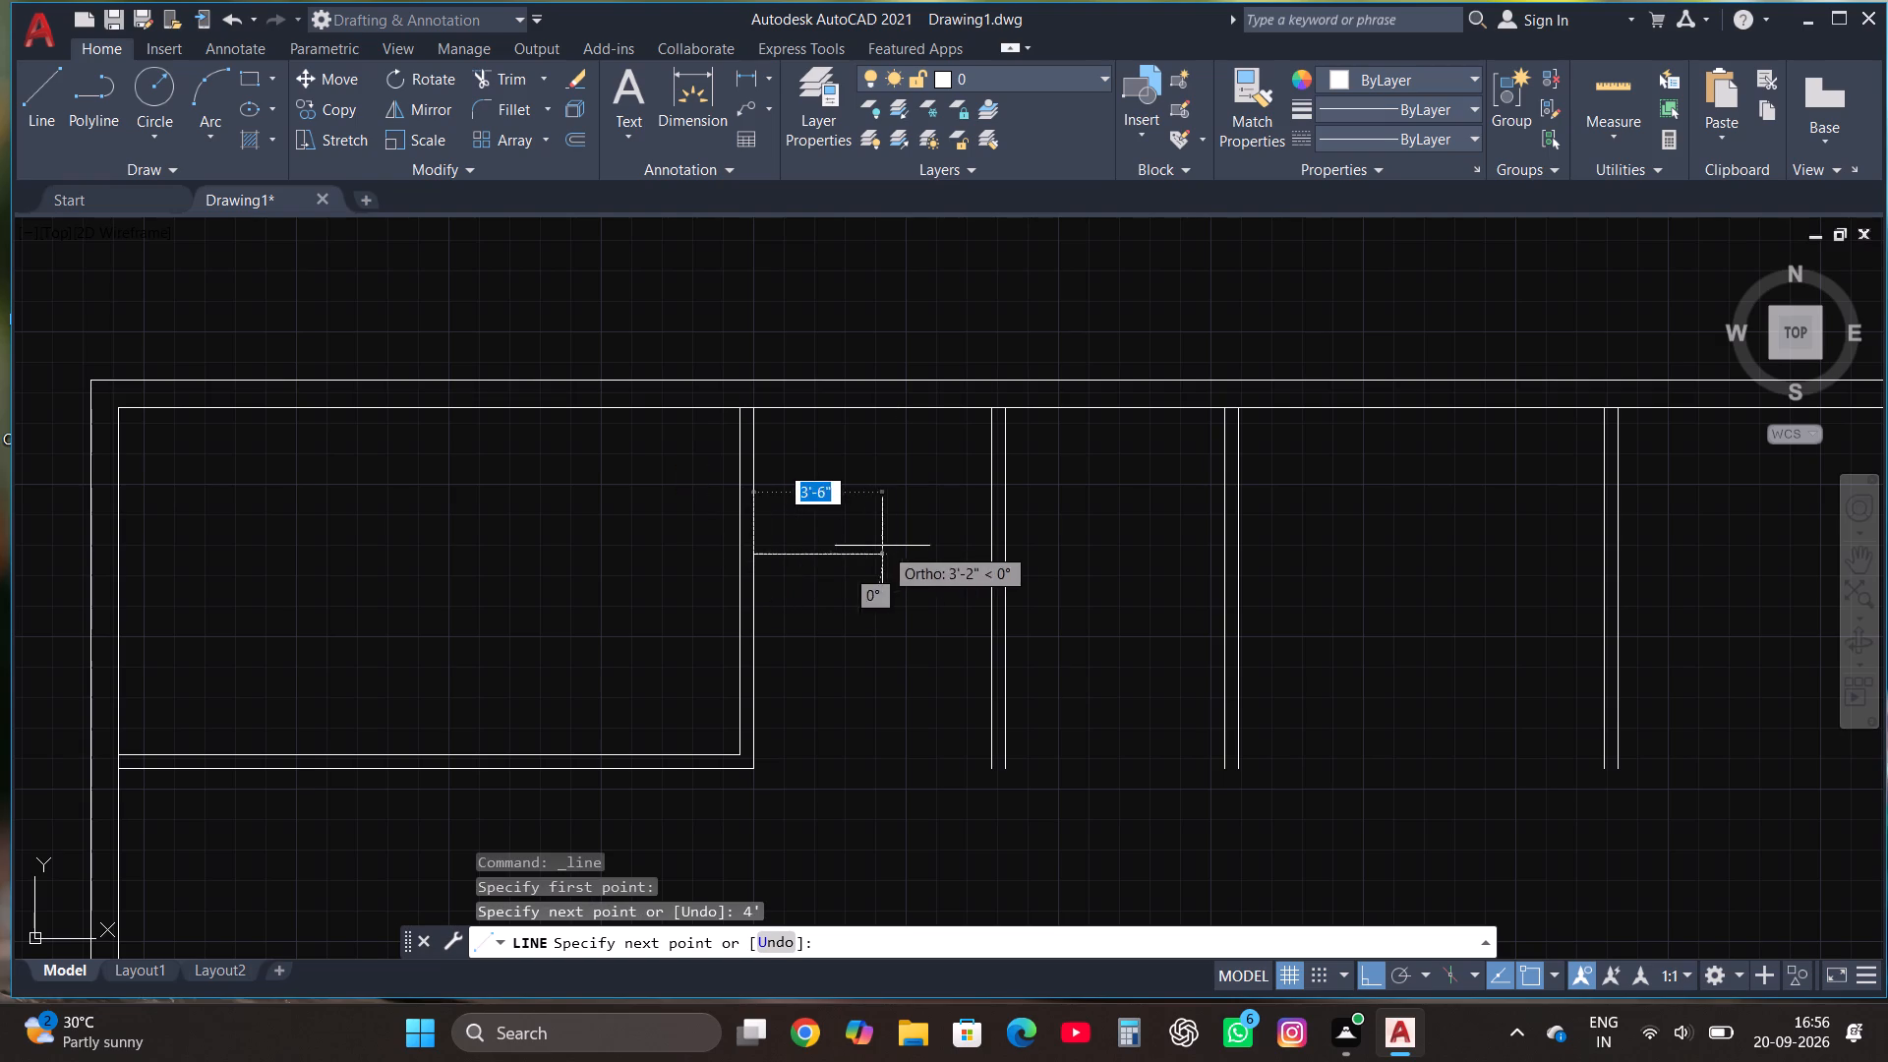
{"action": "type", "text": "6'6\""}
{"action": "key", "text": "Return"}
{"action": "key", "text": "Escape"}
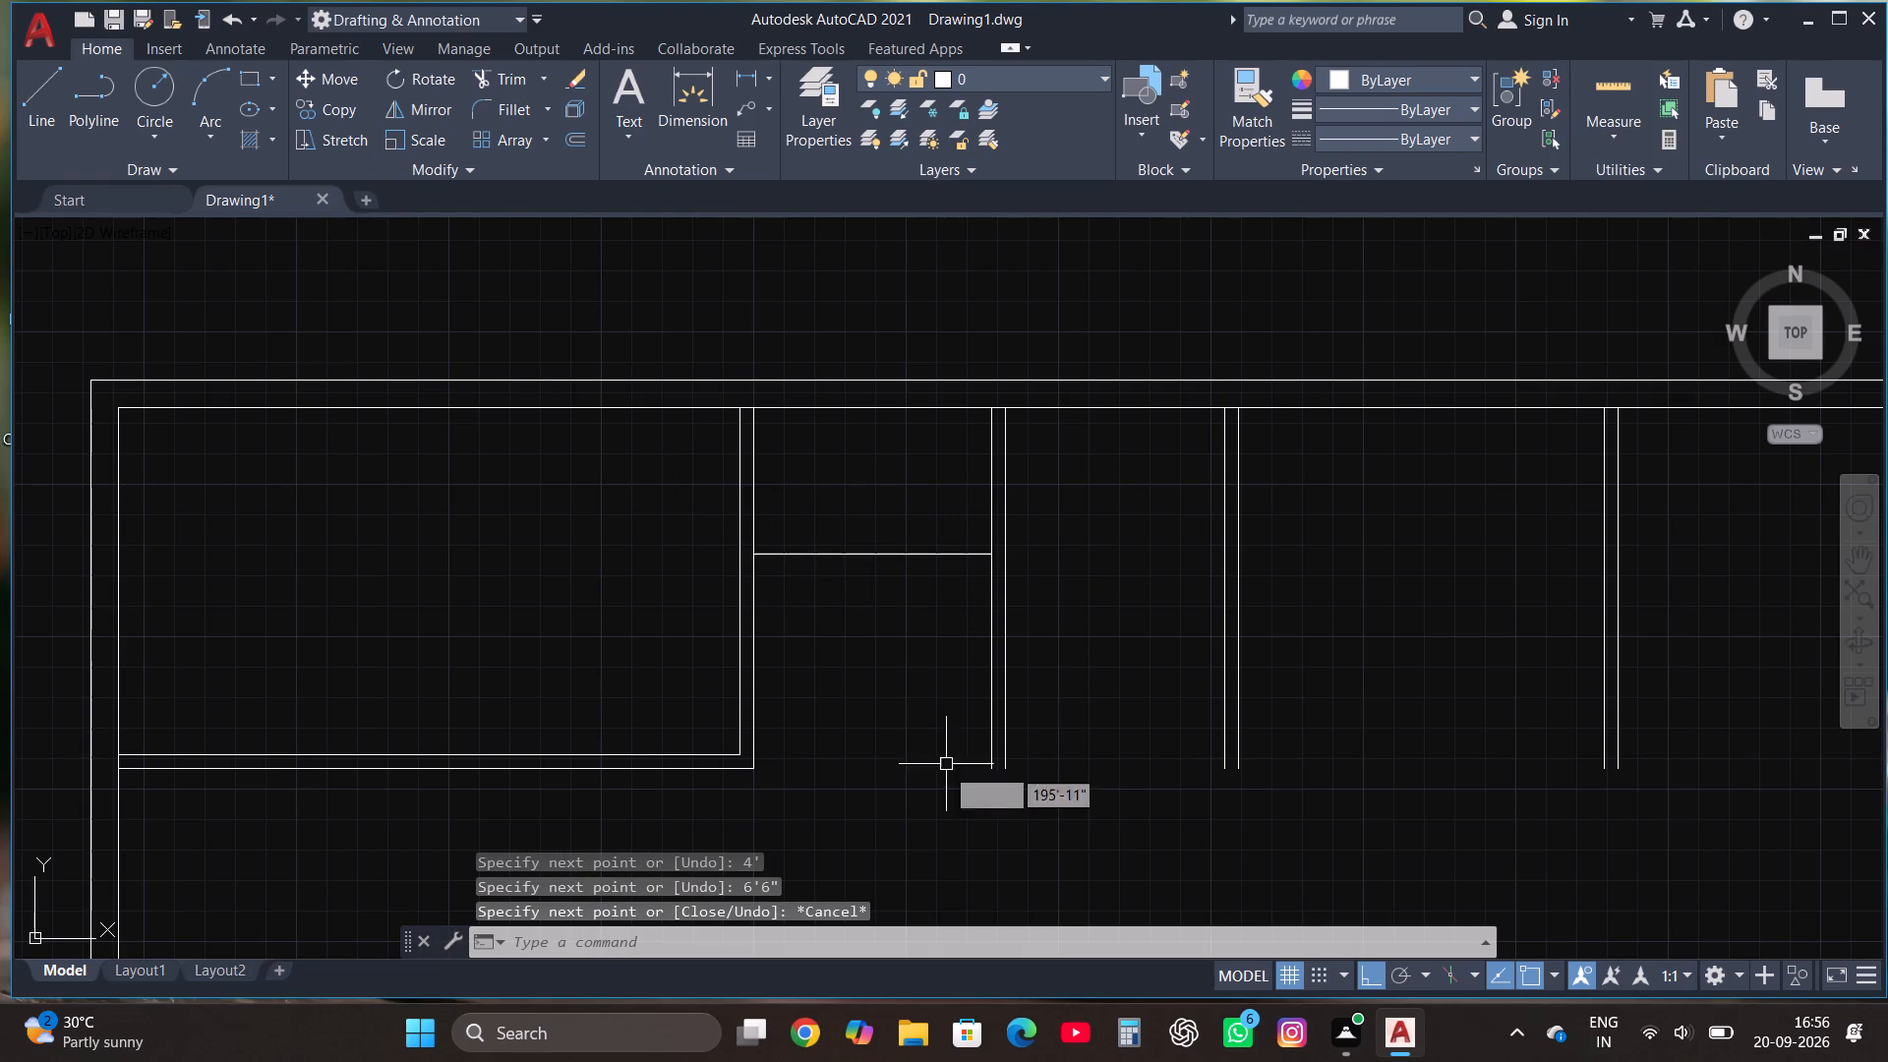
Offset the 6'6" horizontal line 4.5" downward to form a cross partition.
{"action": "left_click", "coordinate": [916, 552]}
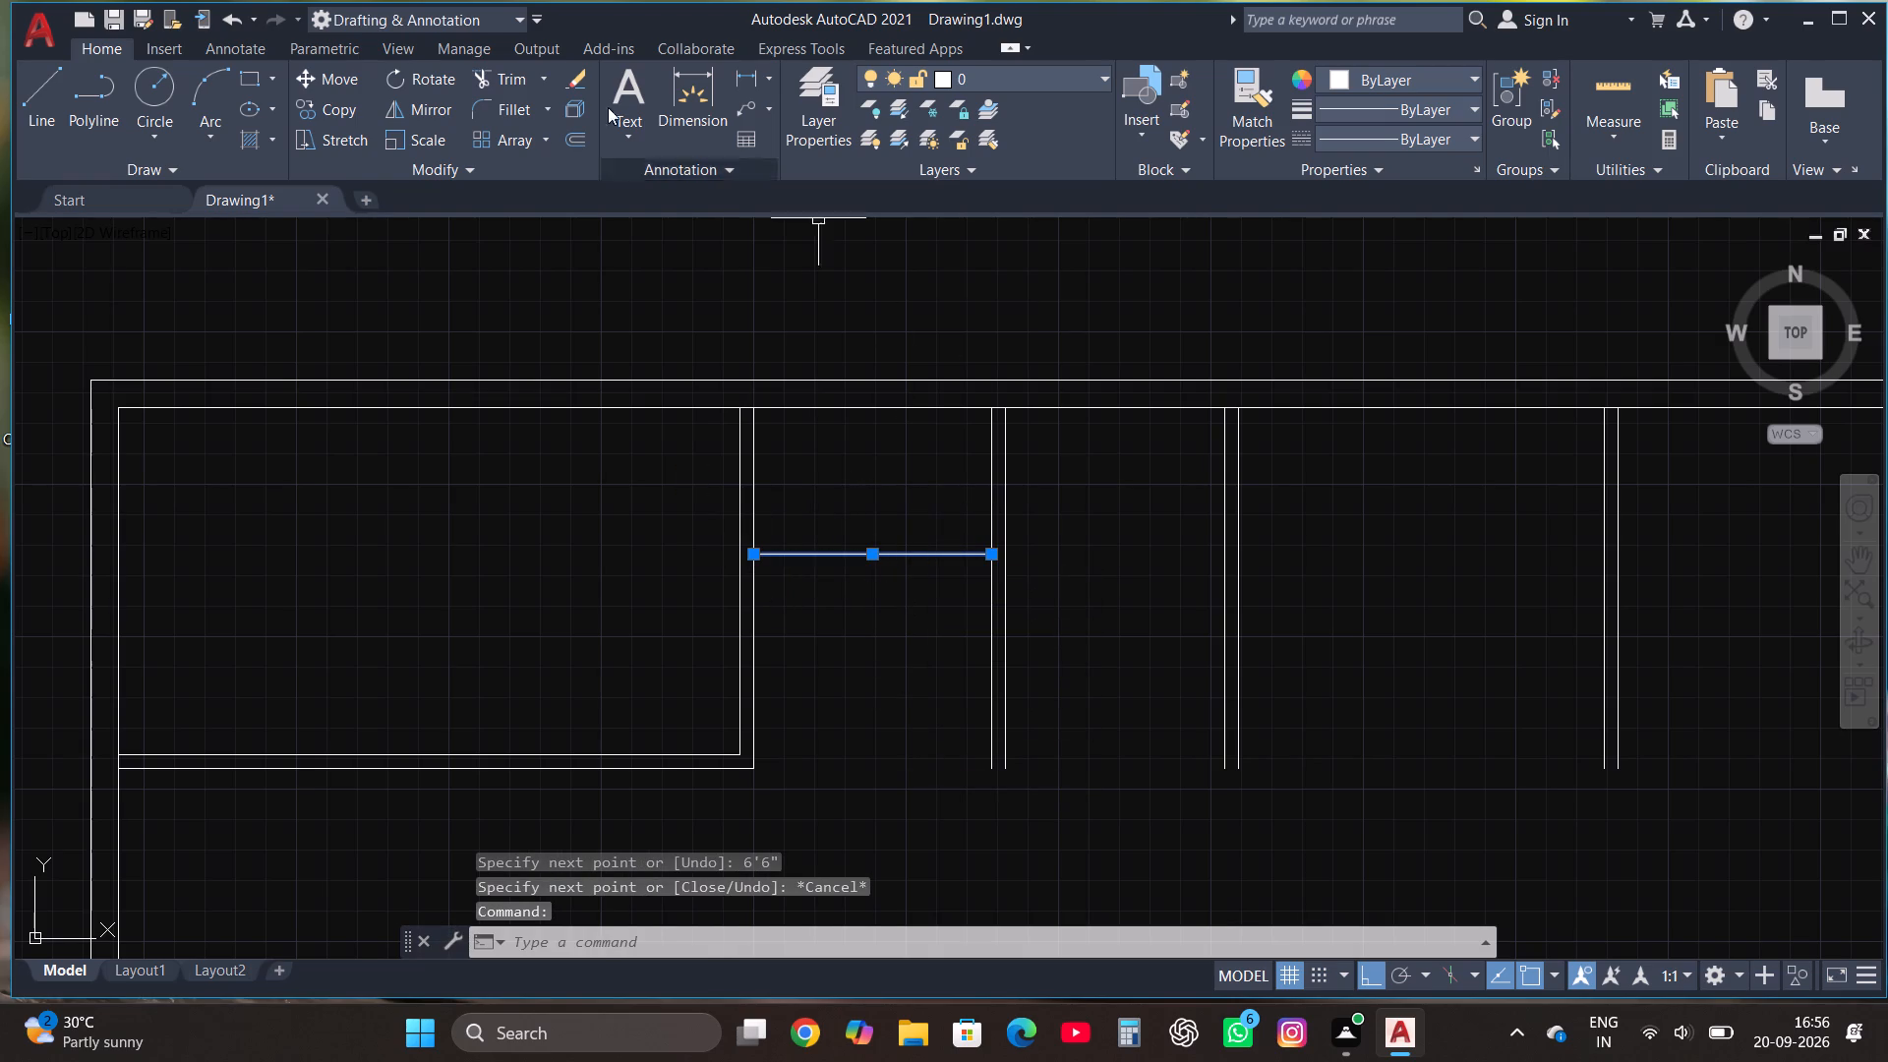
{"action": "left_click", "coordinate": [579, 139]}
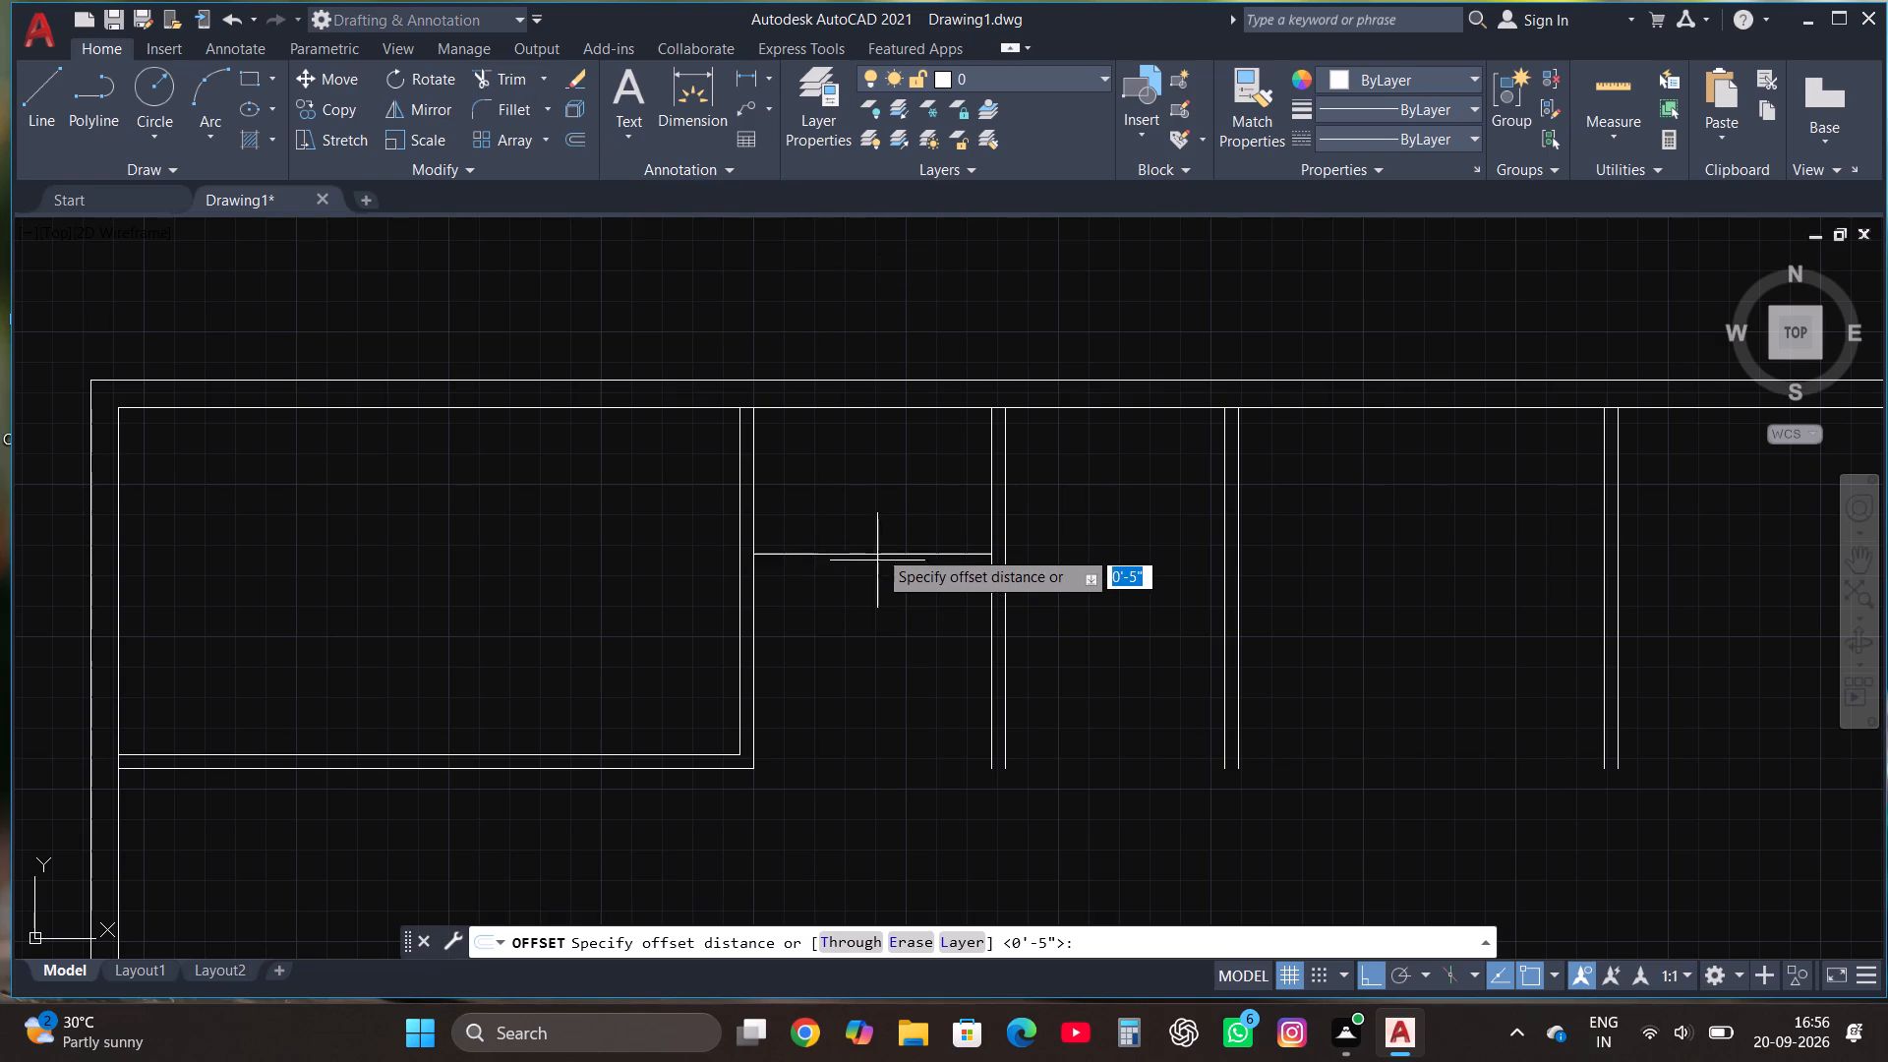
{"action": "left_click", "coordinate": [874, 551]}
{"action": "left_click", "coordinate": [871, 570]}
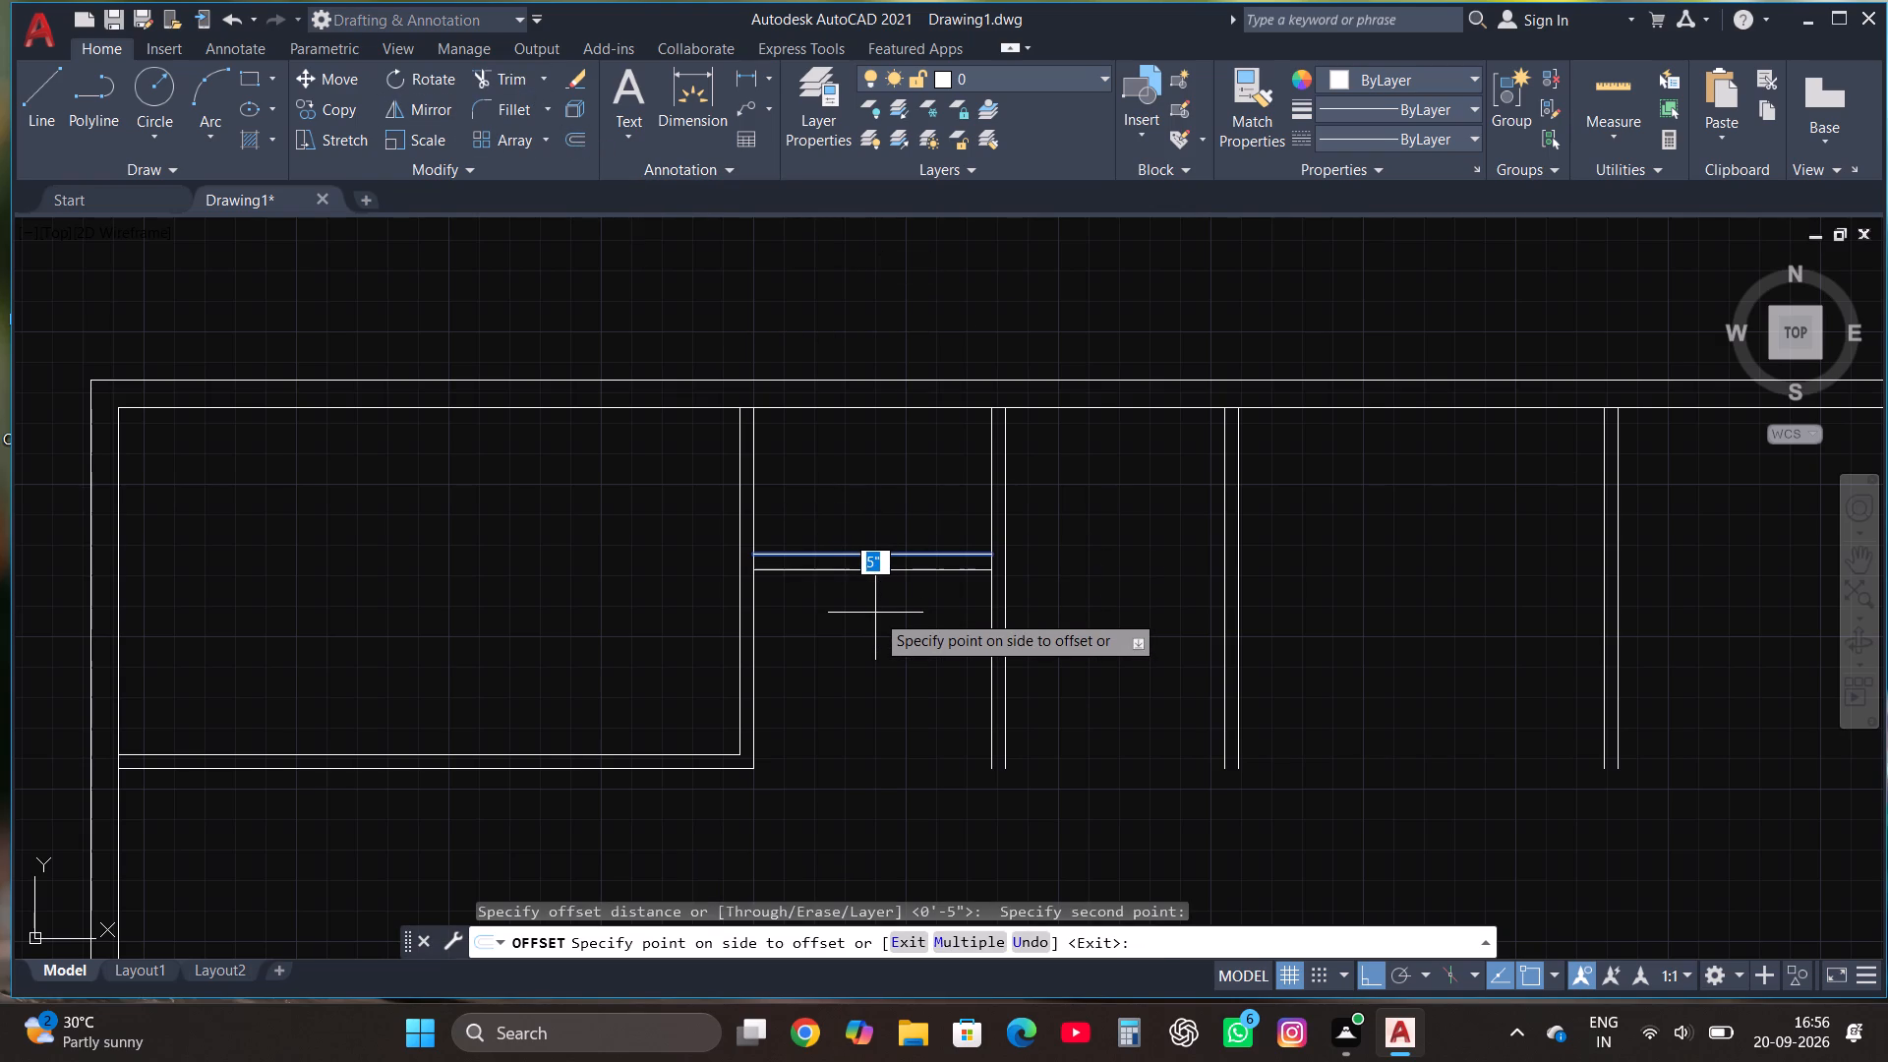
{"action": "type", "text": "4.5\""}
{"action": "key", "text": "Return"}
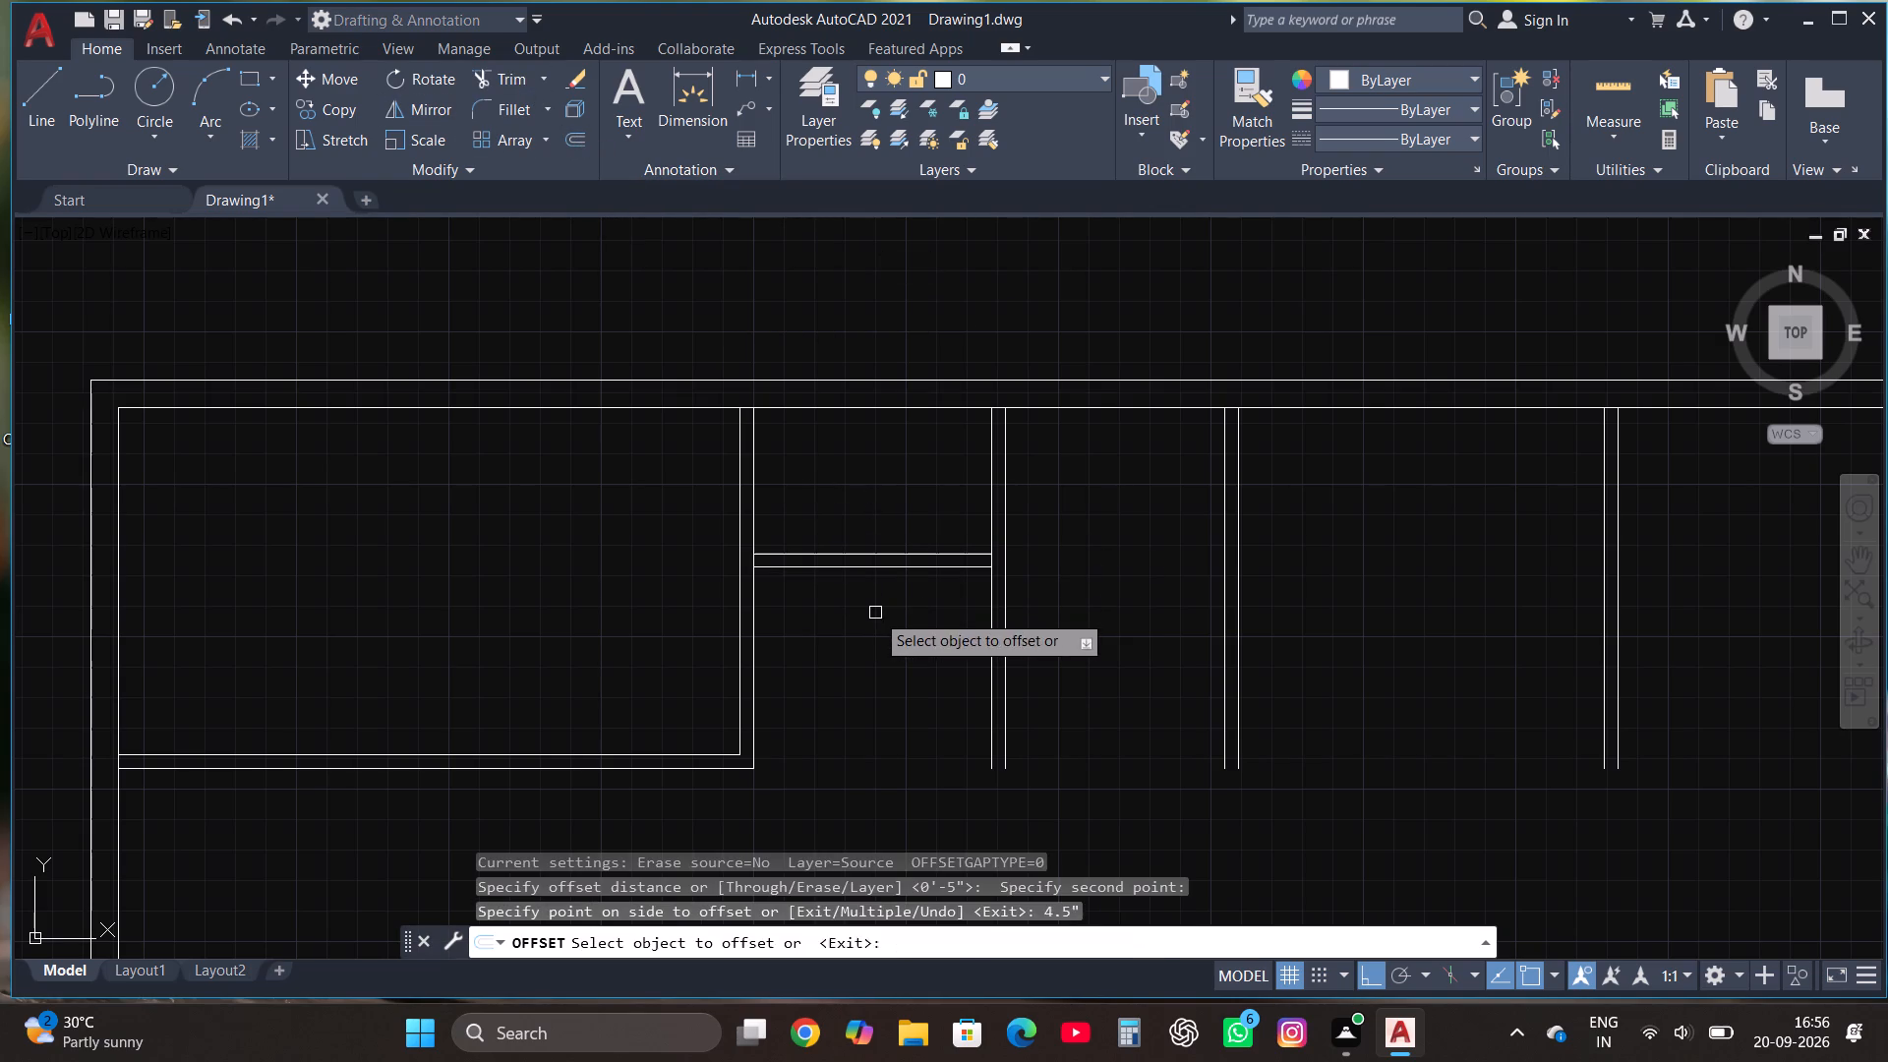
{"action": "key", "text": "Escape"}
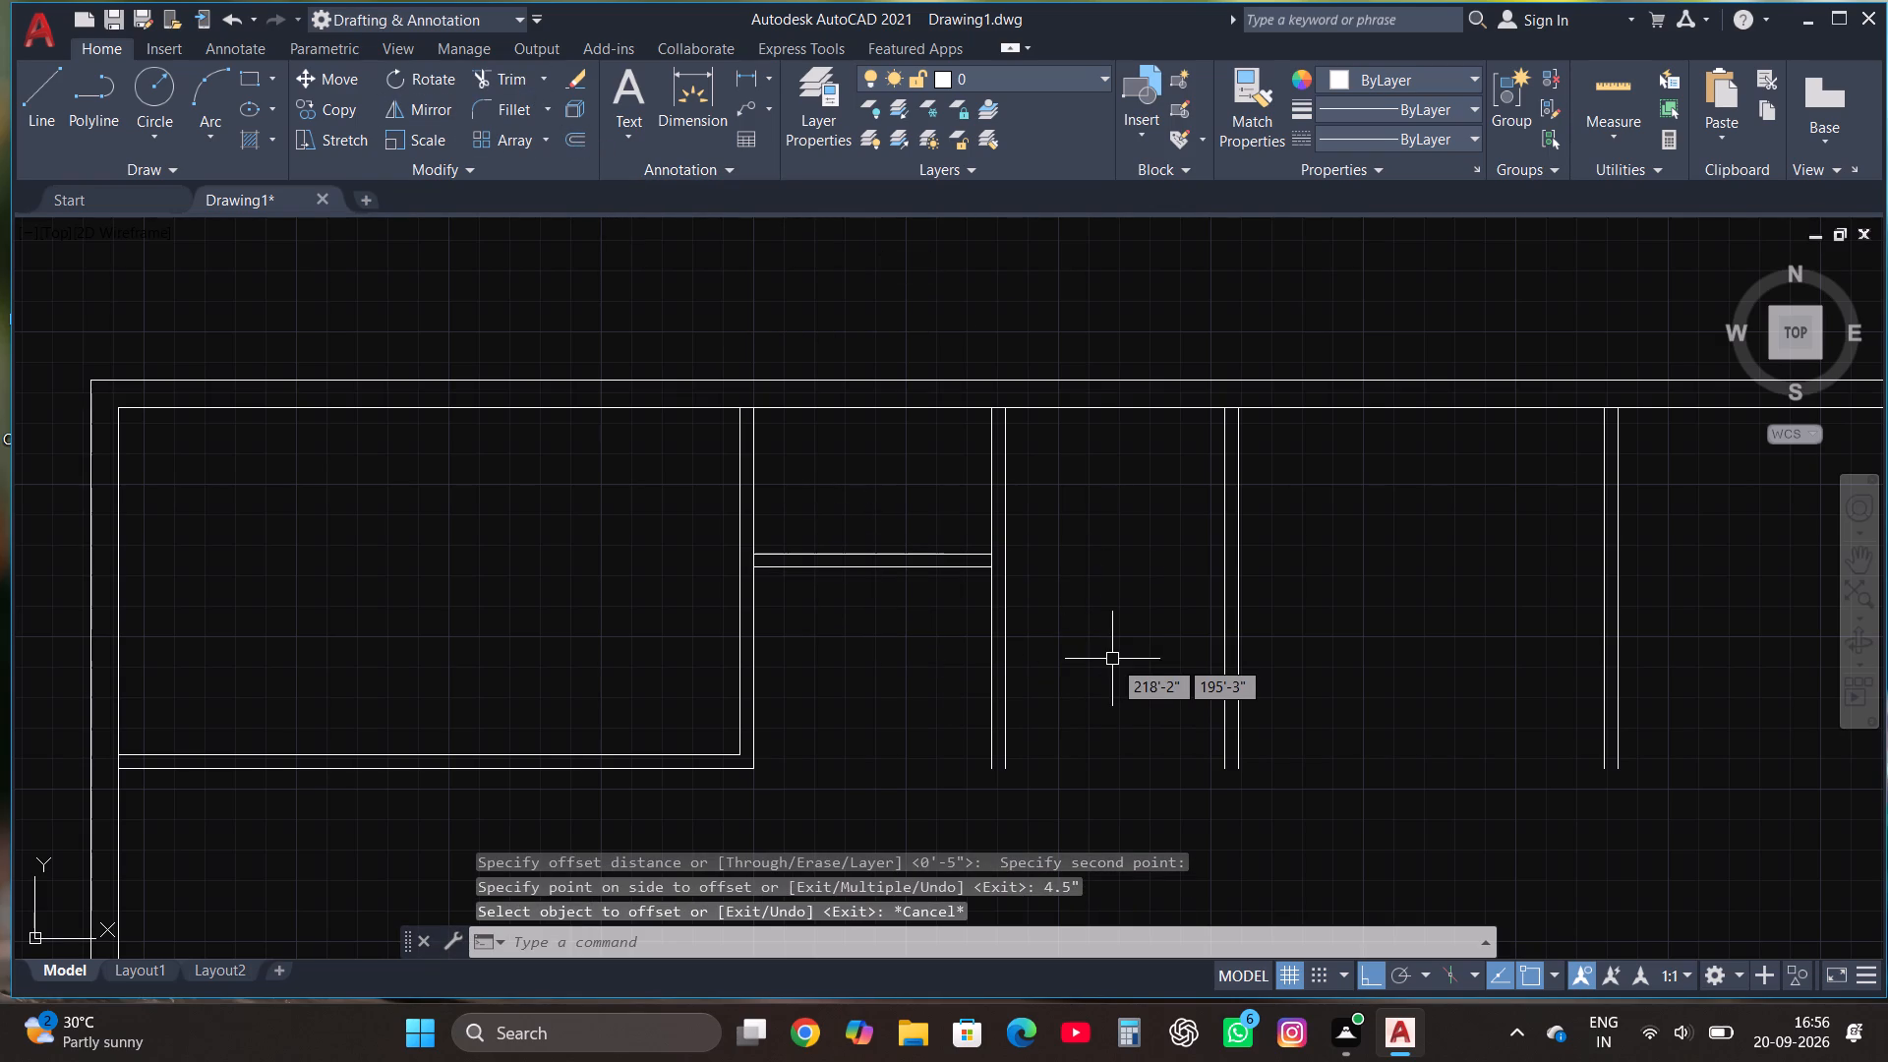
Draw two horizontal lines continuing both cross partition lines from the second partition to just past the third partition.
{"action": "scroll", "coordinate": [1231, 649], "scroll_direction": "up", "scroll_amount": 1}
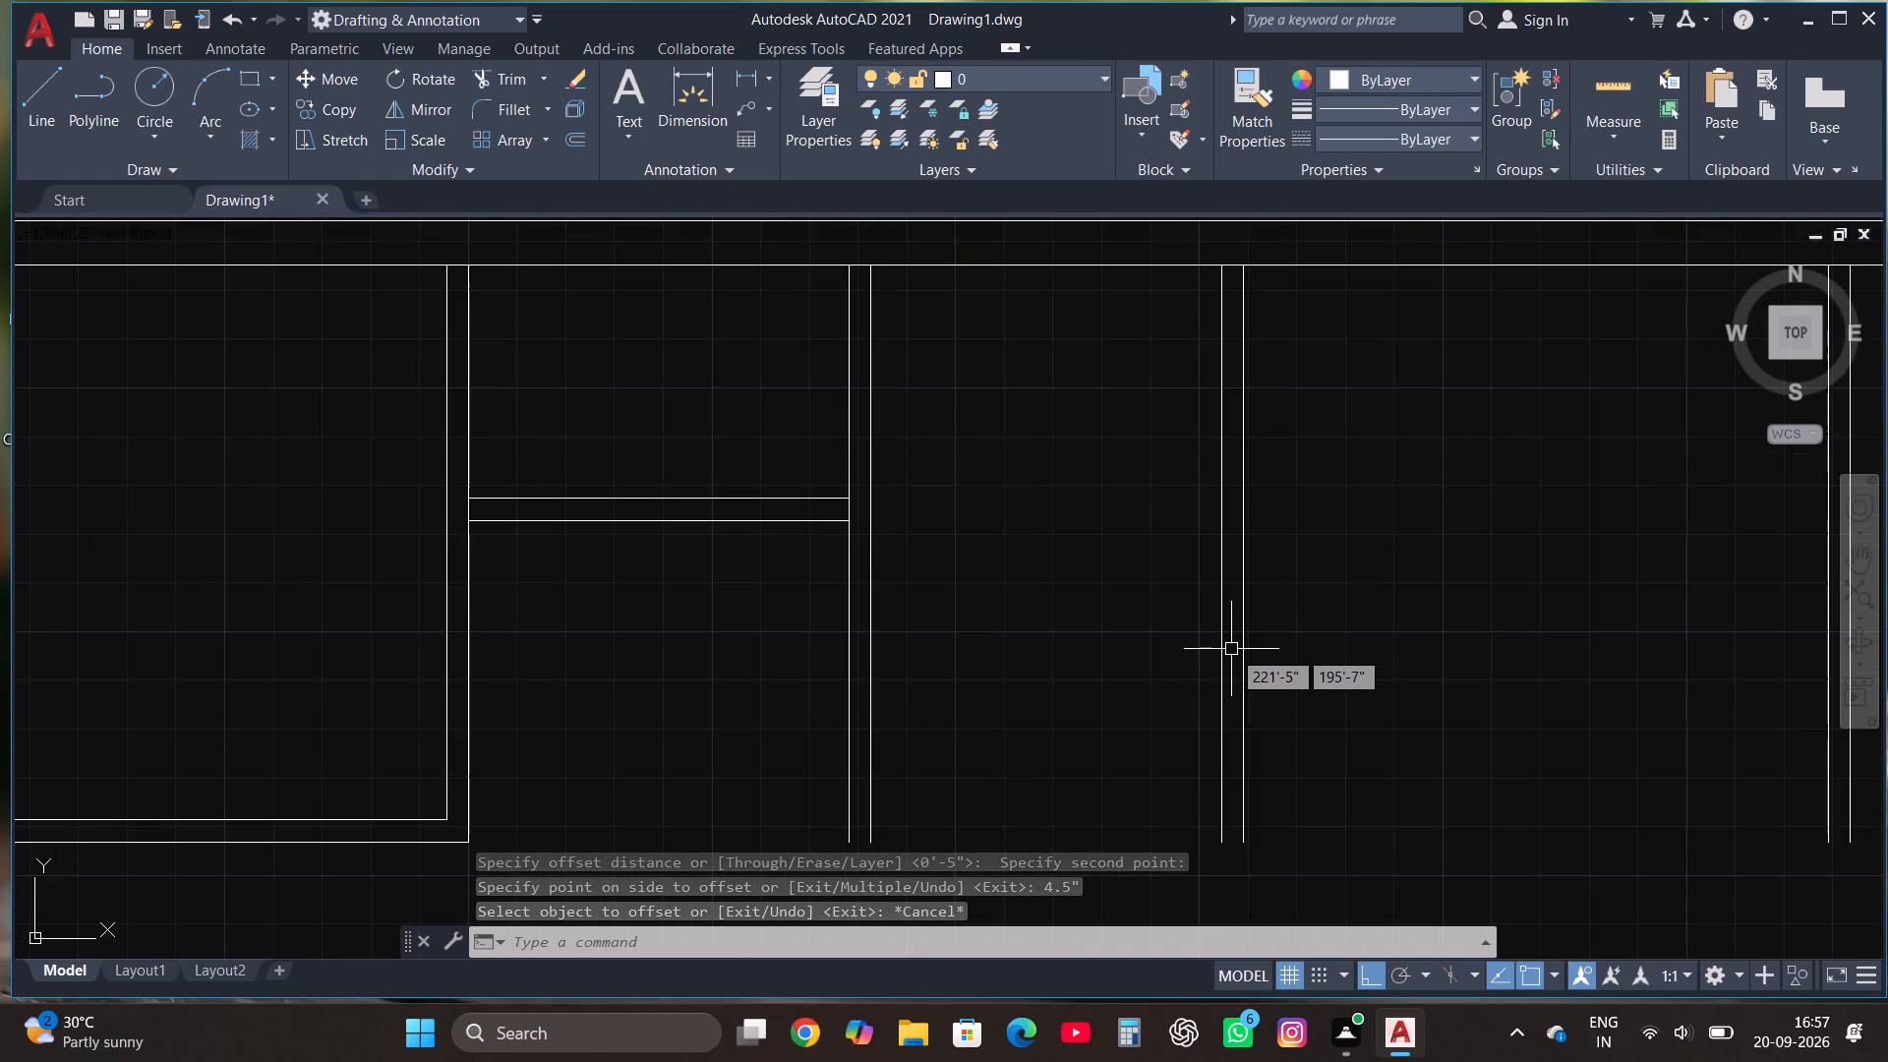
{"action": "scroll", "coordinate": [1231, 649], "scroll_direction": "down", "scroll_amount": 1}
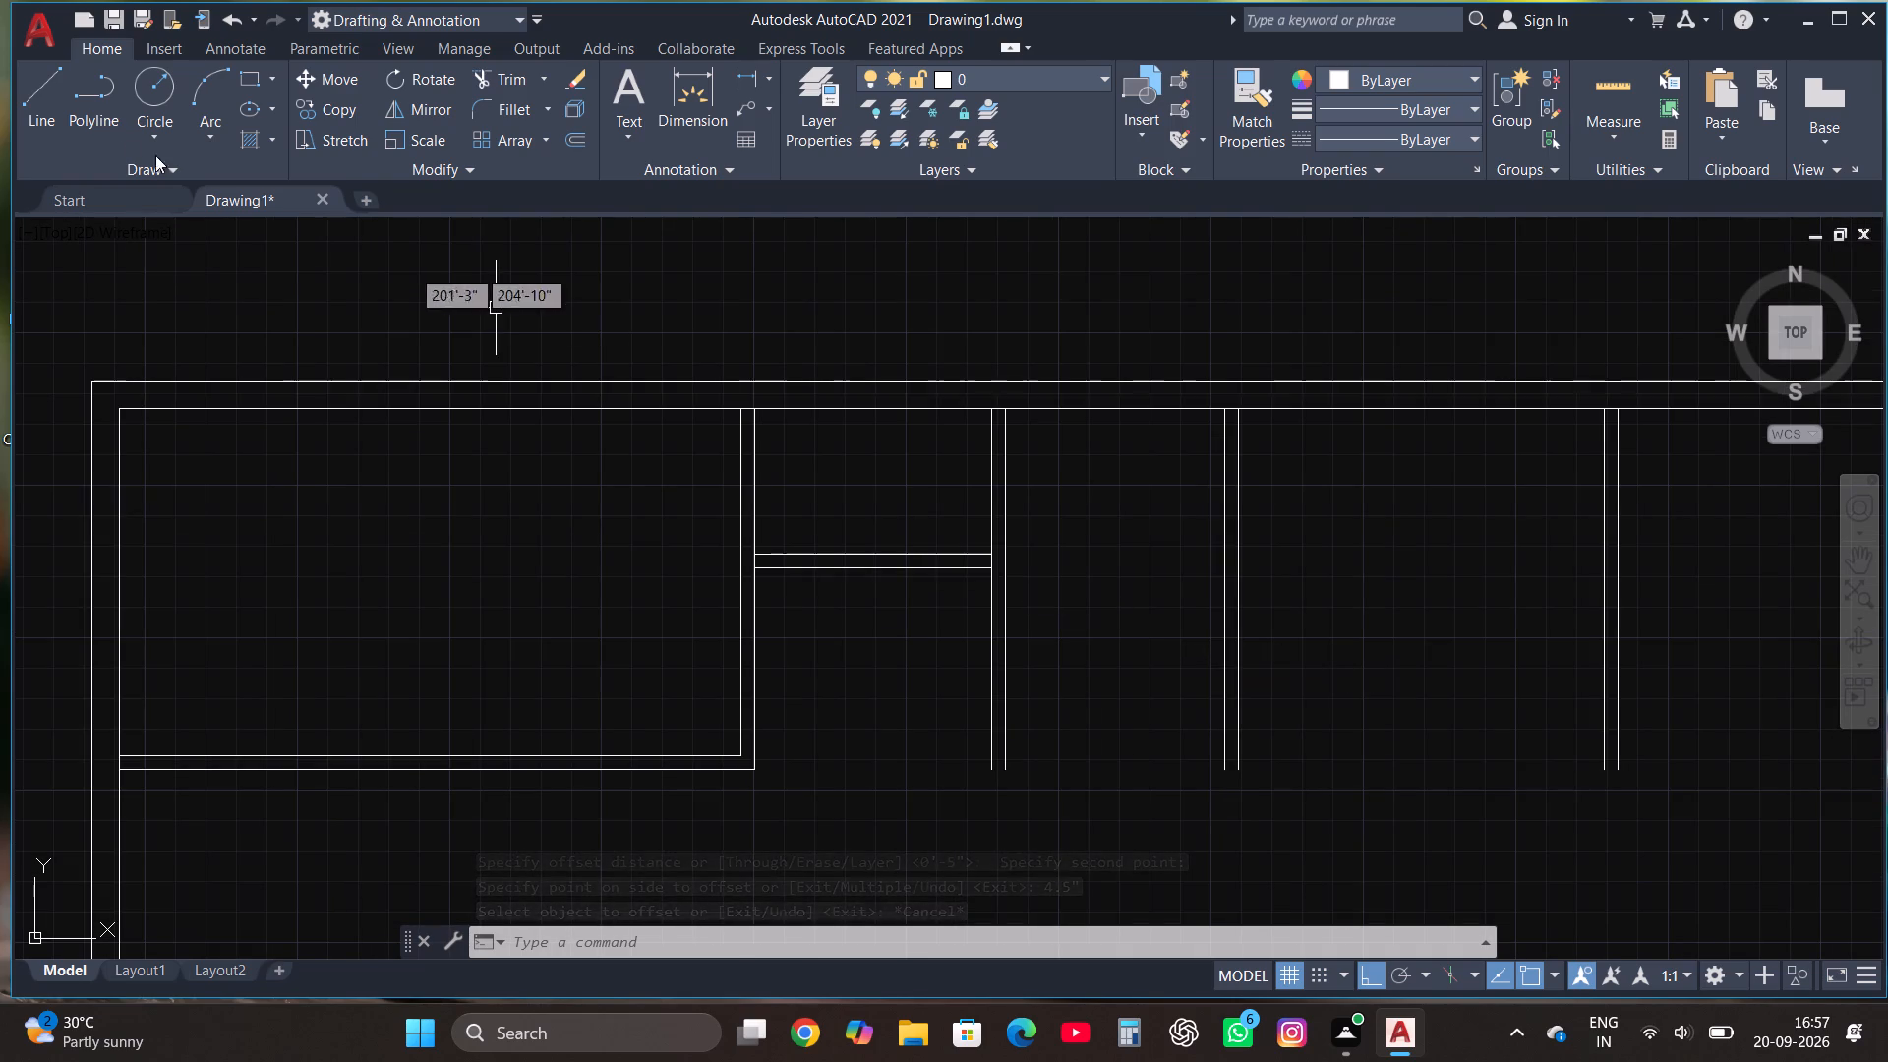
{"action": "left_click", "coordinate": [48, 92]}
{"action": "scroll", "coordinate": [963, 559], "scroll_direction": "up", "scroll_amount": 1}
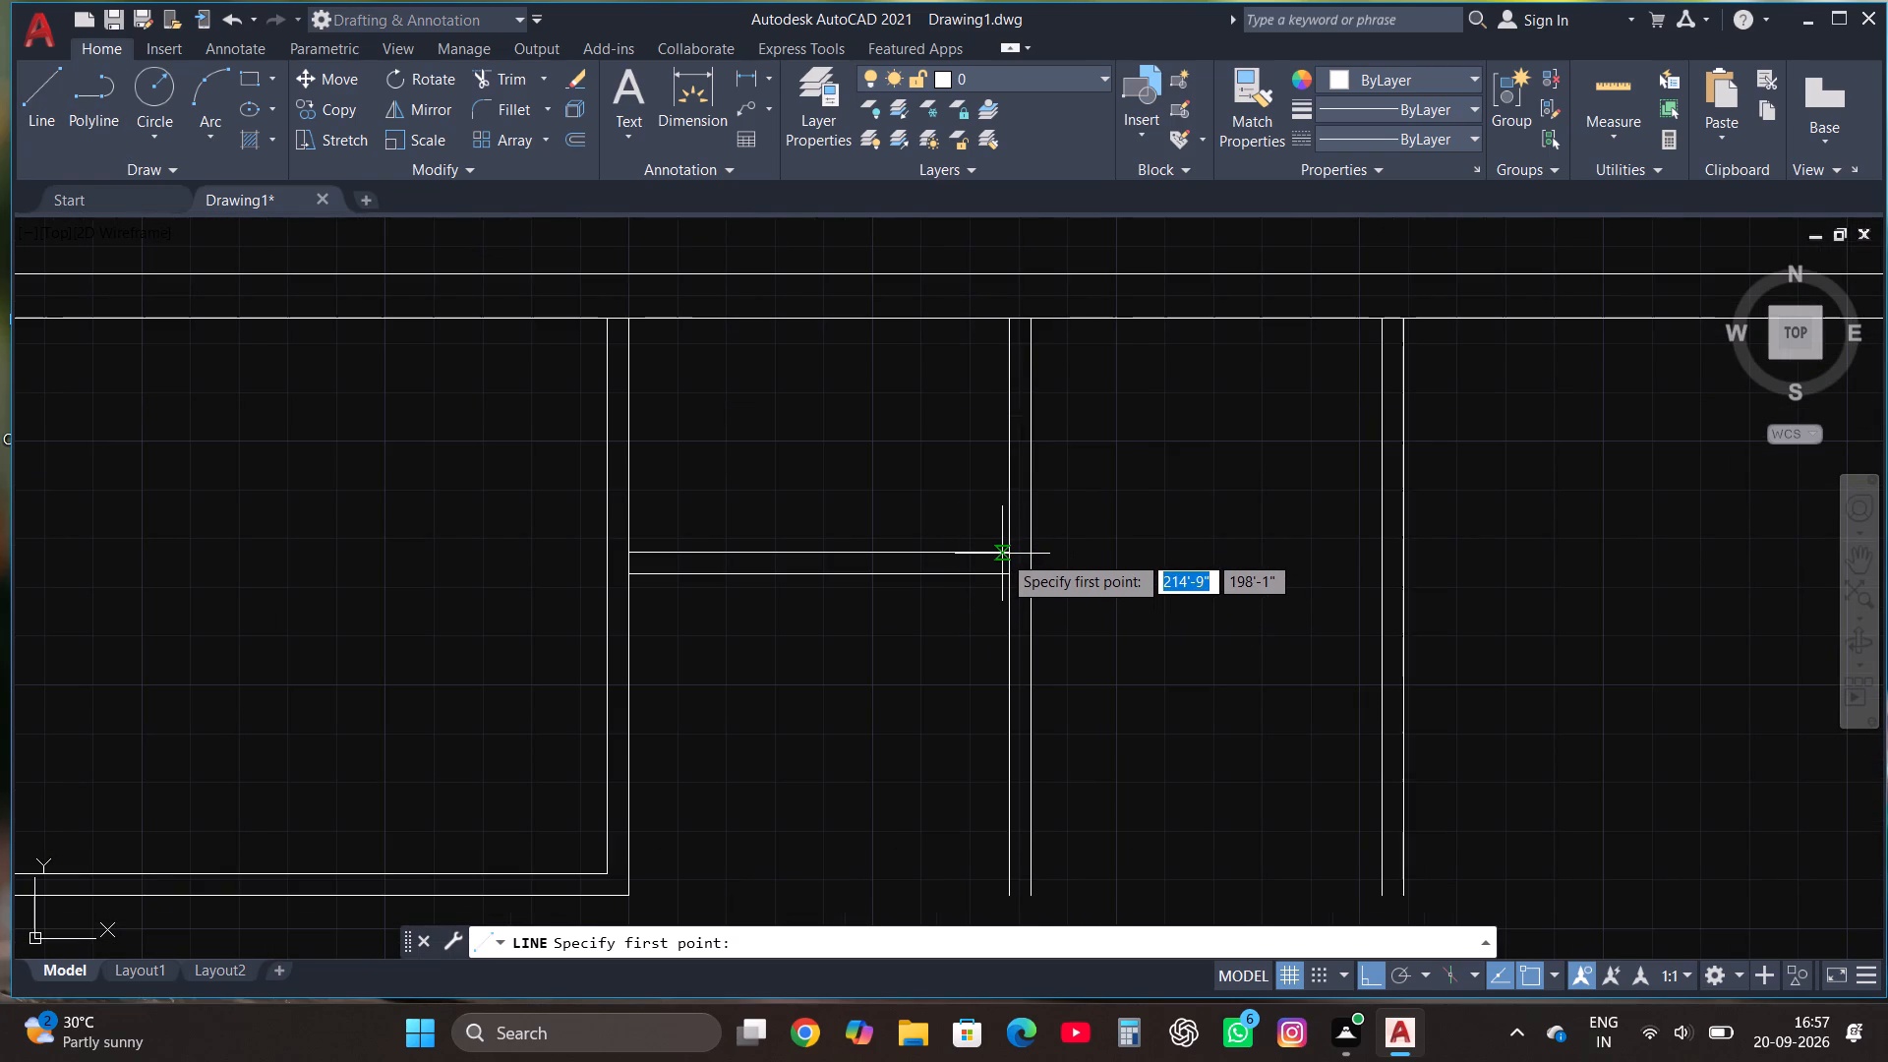
{"action": "left_click", "coordinate": [1010, 554]}
{"action": "left_click", "coordinate": [1445, 541]}
{"action": "key", "text": "Escape"}
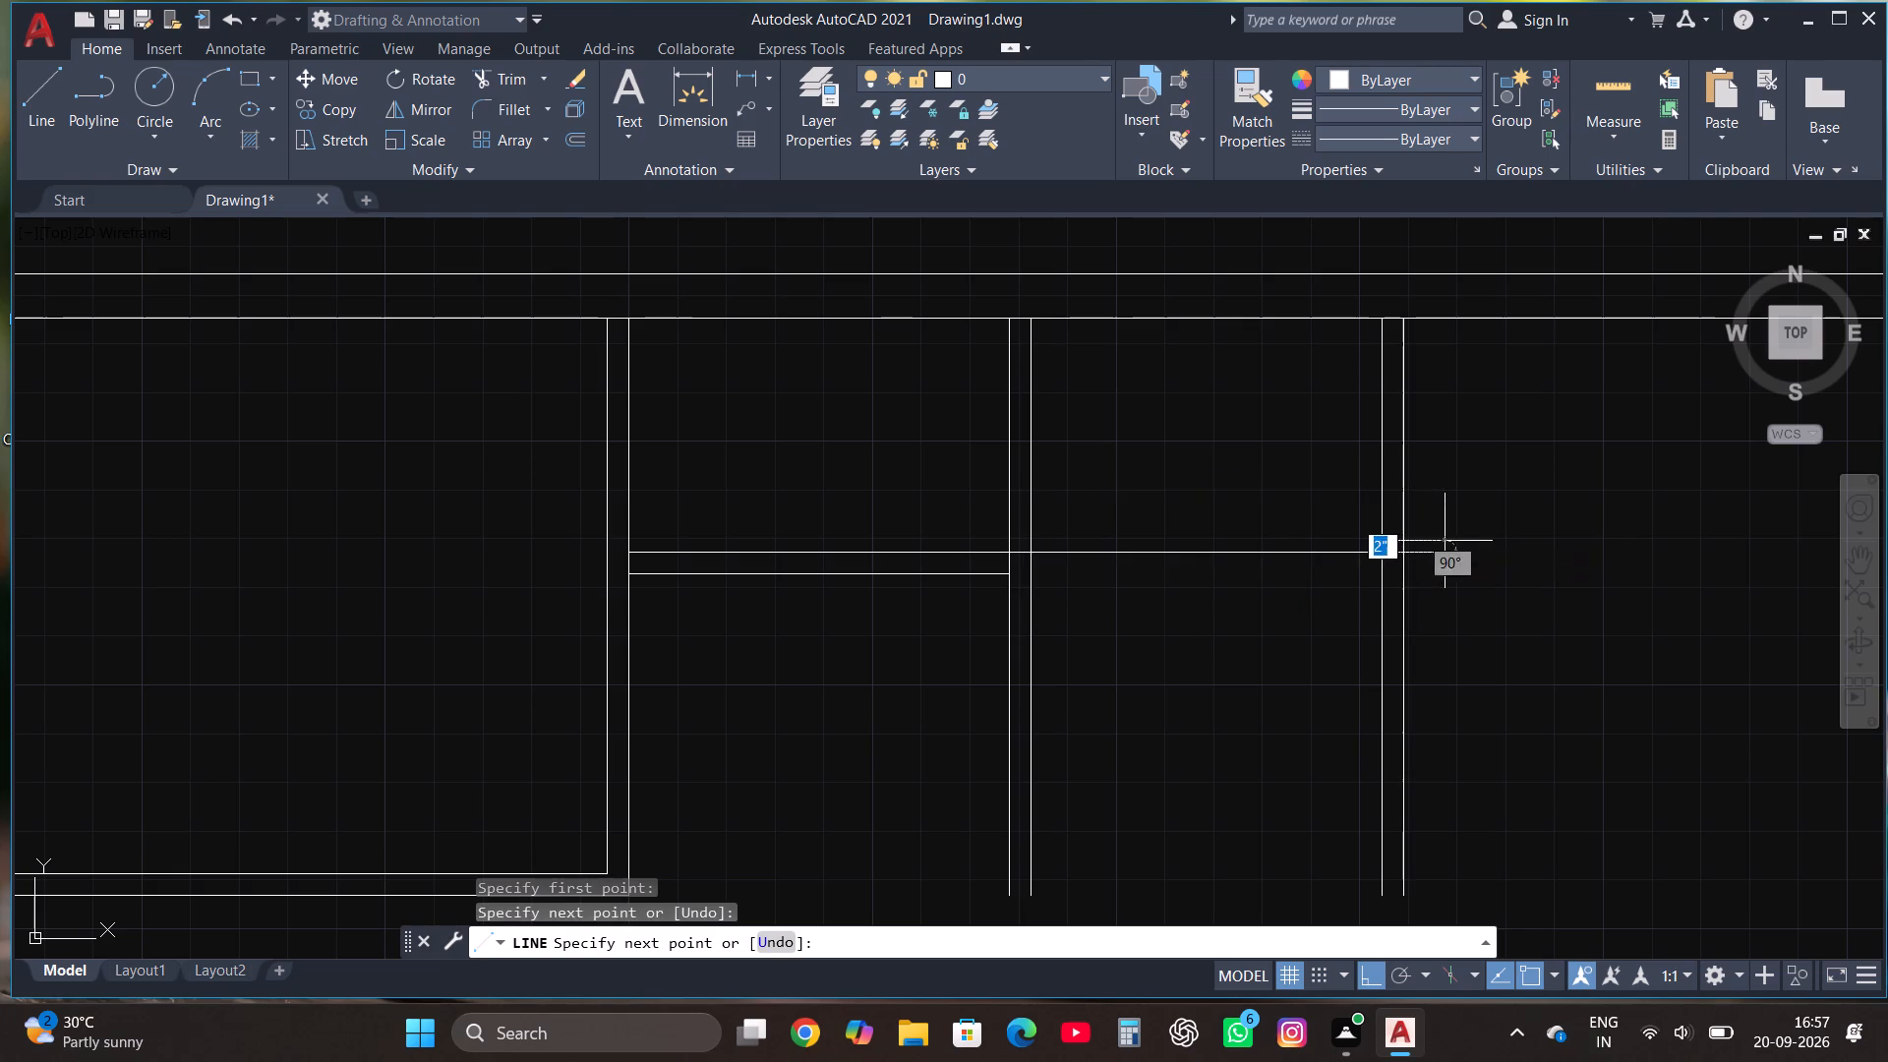
{"action": "left_click", "coordinate": [43, 81]}
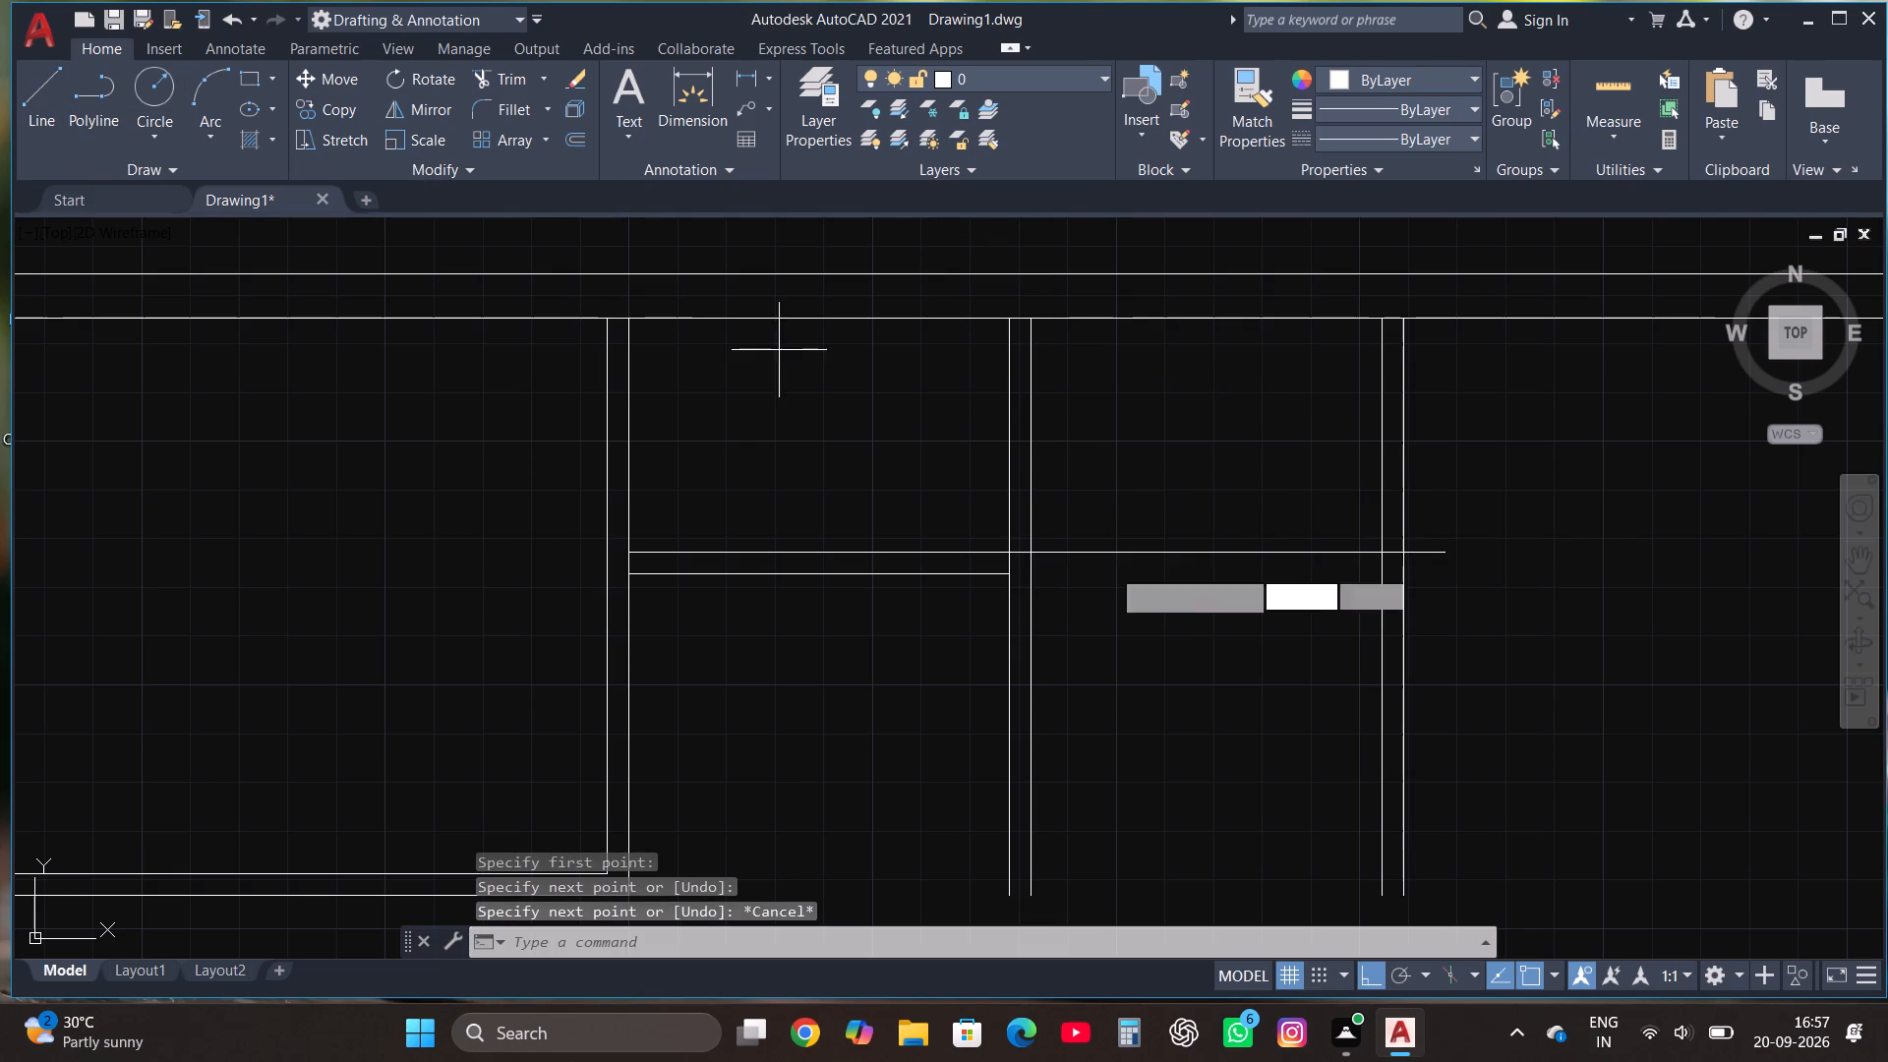
{"action": "left_click", "coordinate": [1007, 575]}
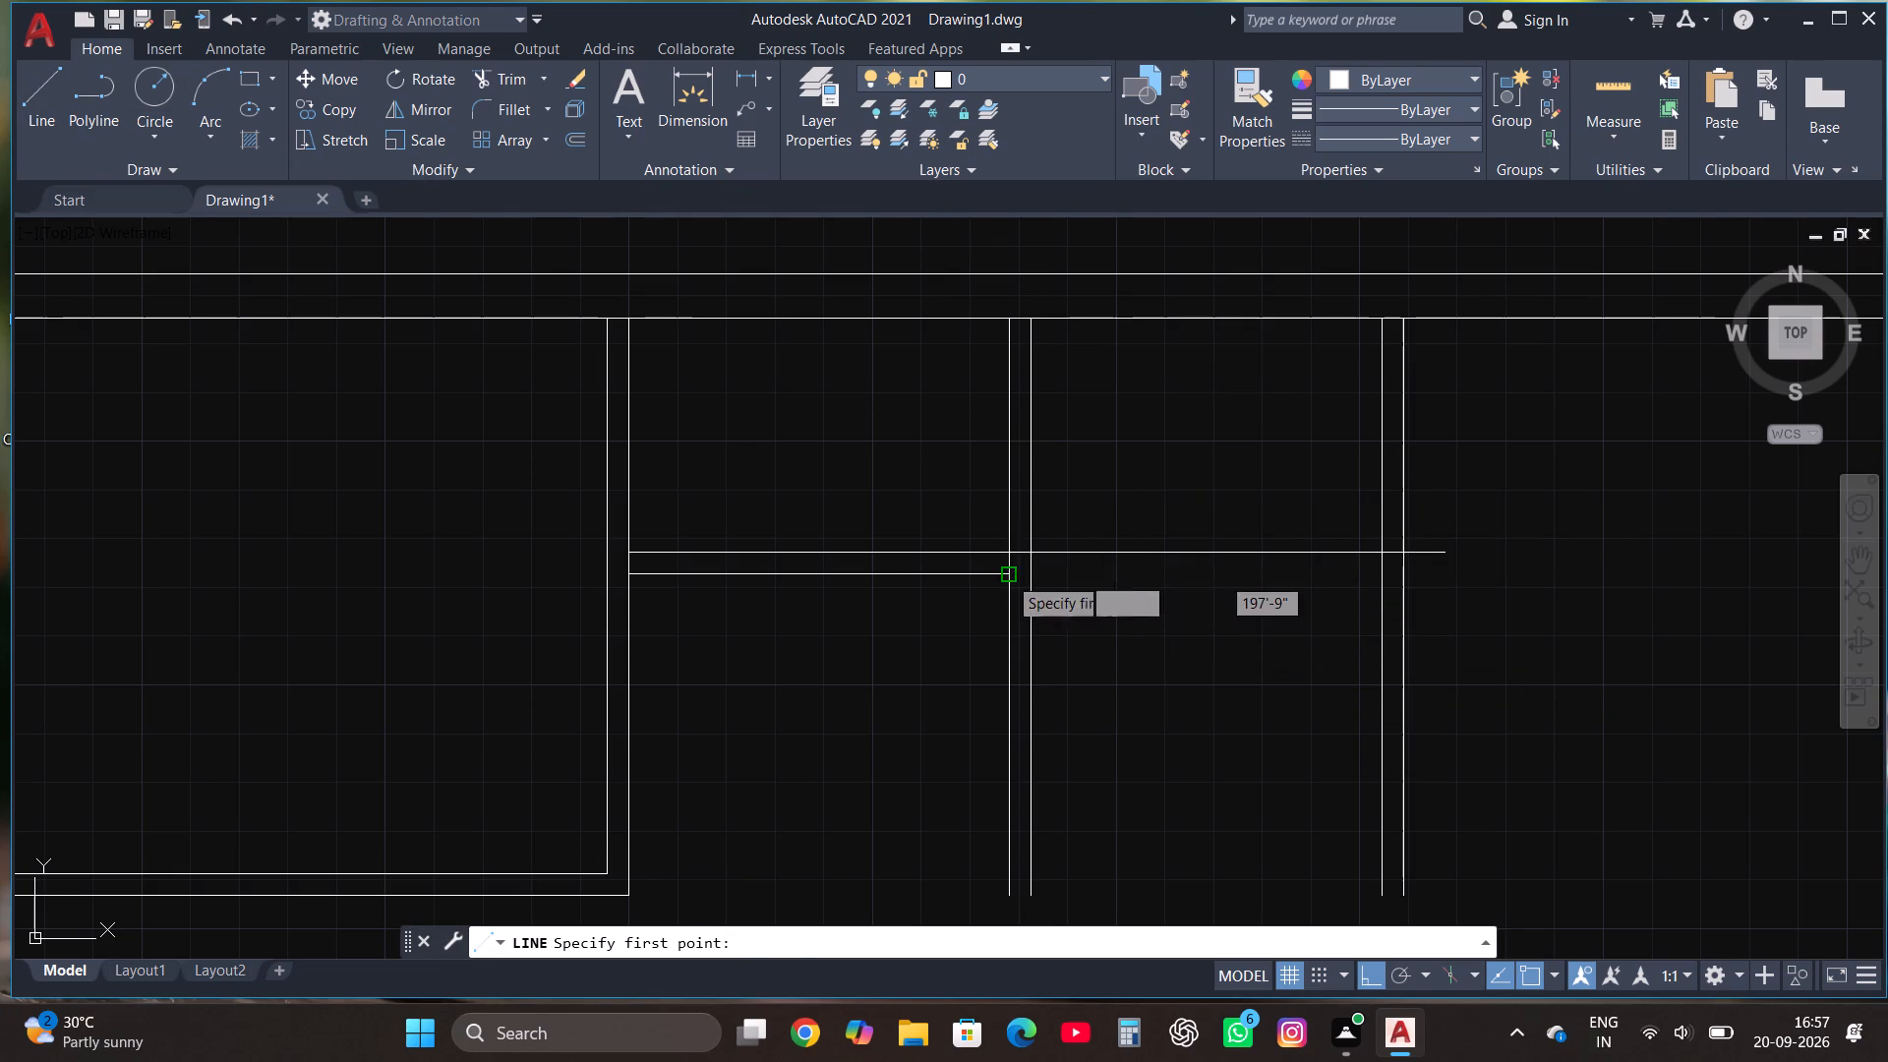
{"action": "left_click", "coordinate": [1433, 576]}
{"action": "key", "text": "Escape"}
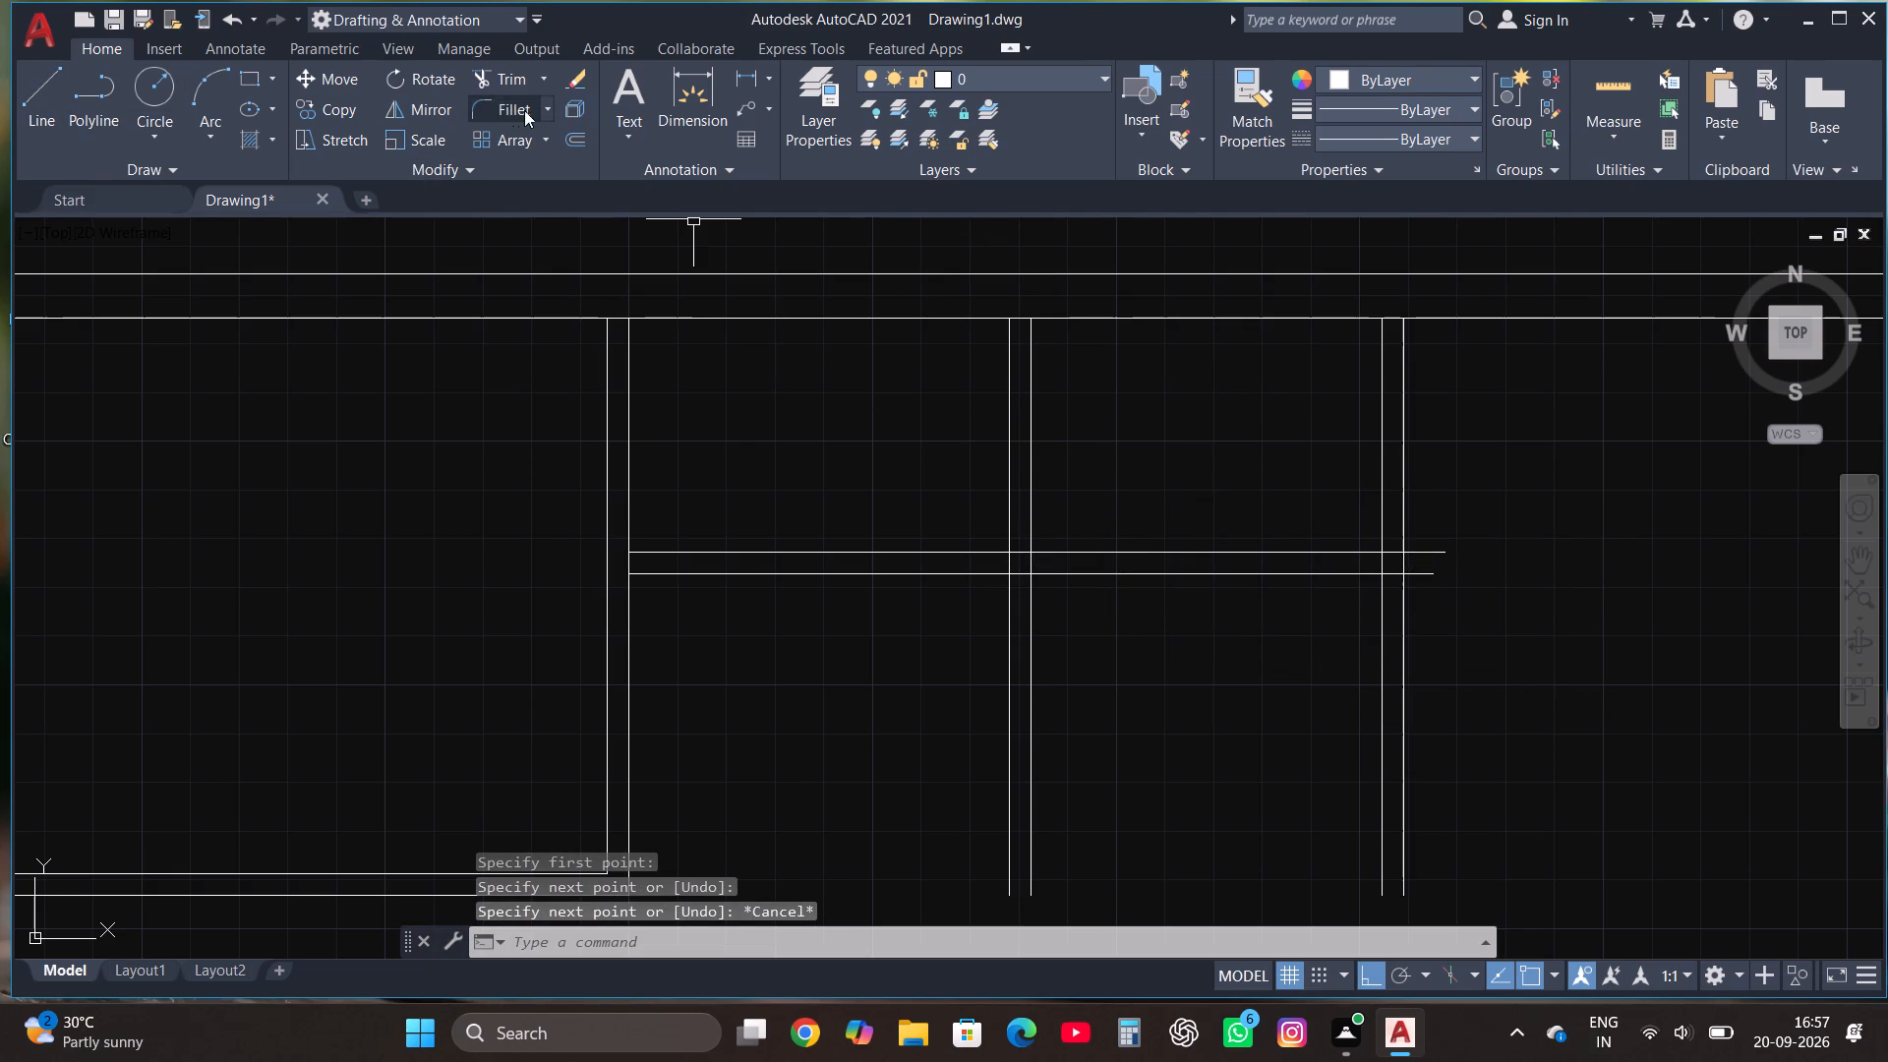
Trim the cross partition's overshoot at the third partition and clear the overlapping segments where it meets the second and third partitions.
{"action": "left_click", "coordinate": [491, 73]}
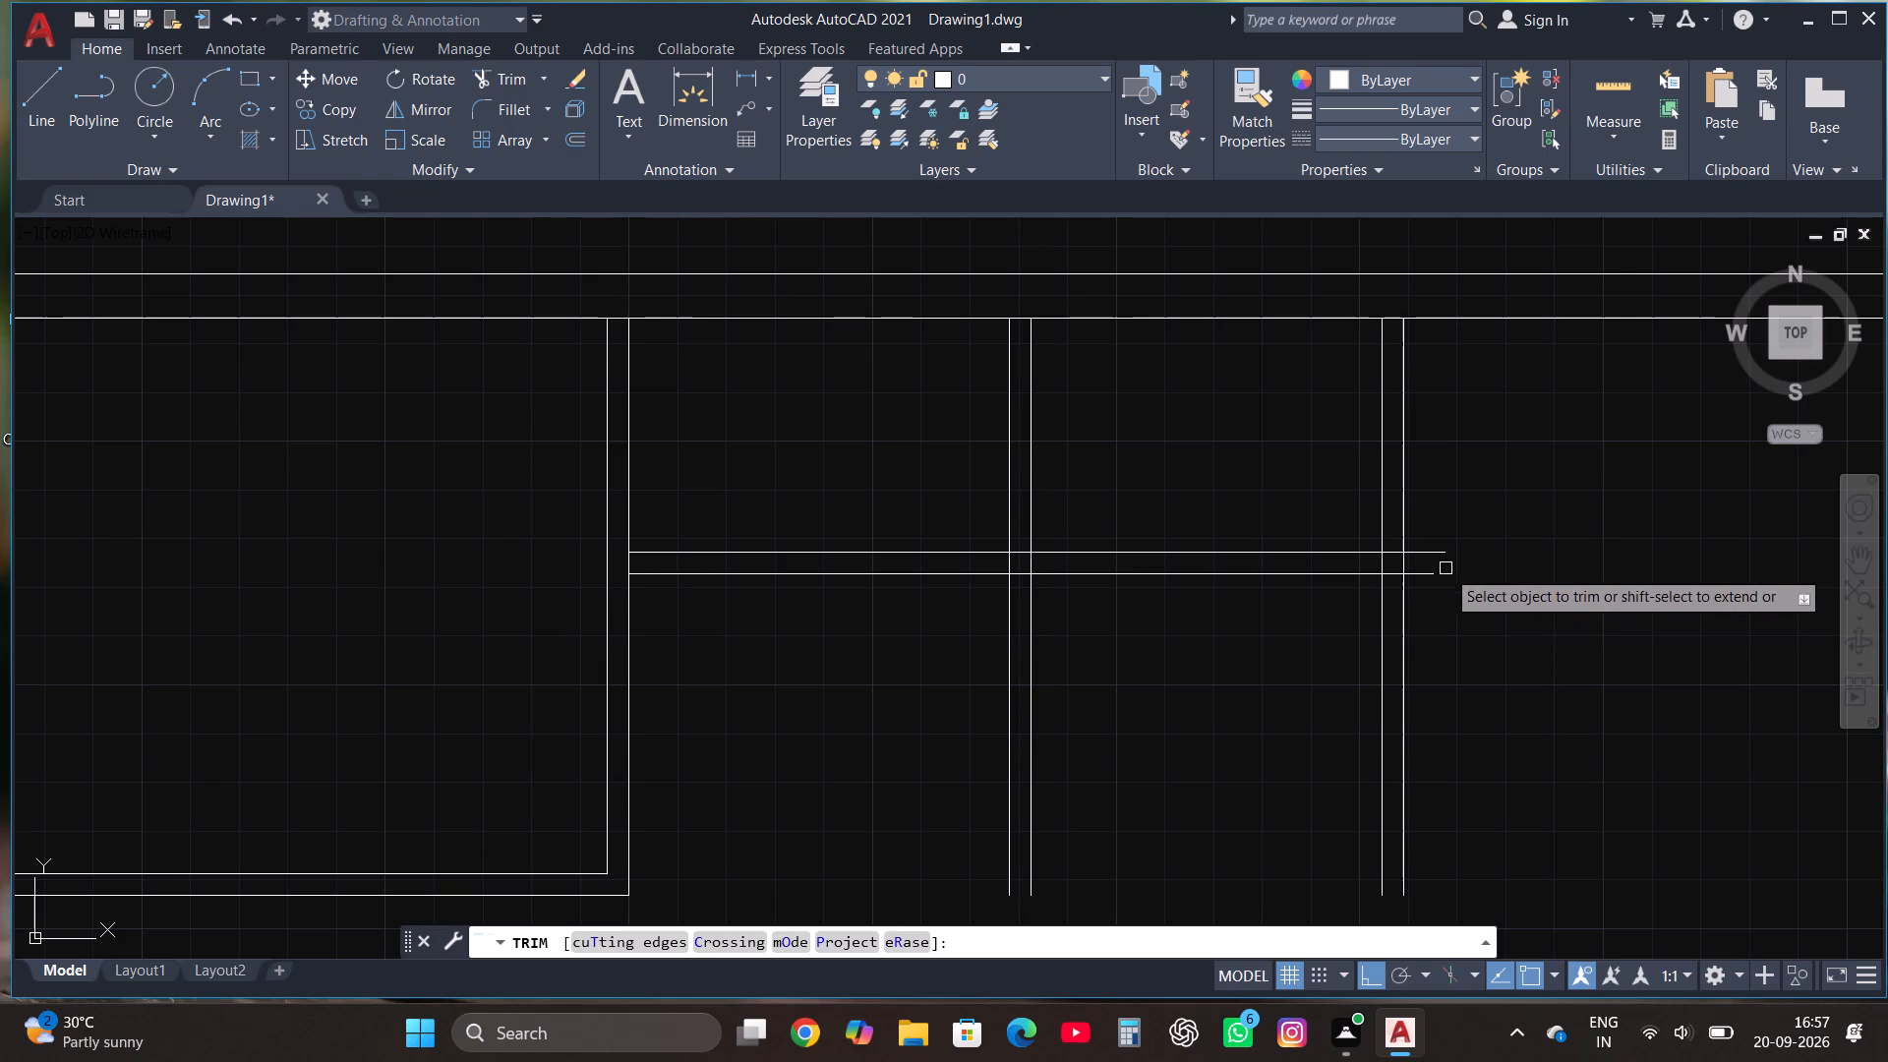
{"action": "left_click", "coordinate": [1423, 542]}
{"action": "left_click", "coordinate": [1427, 616]}
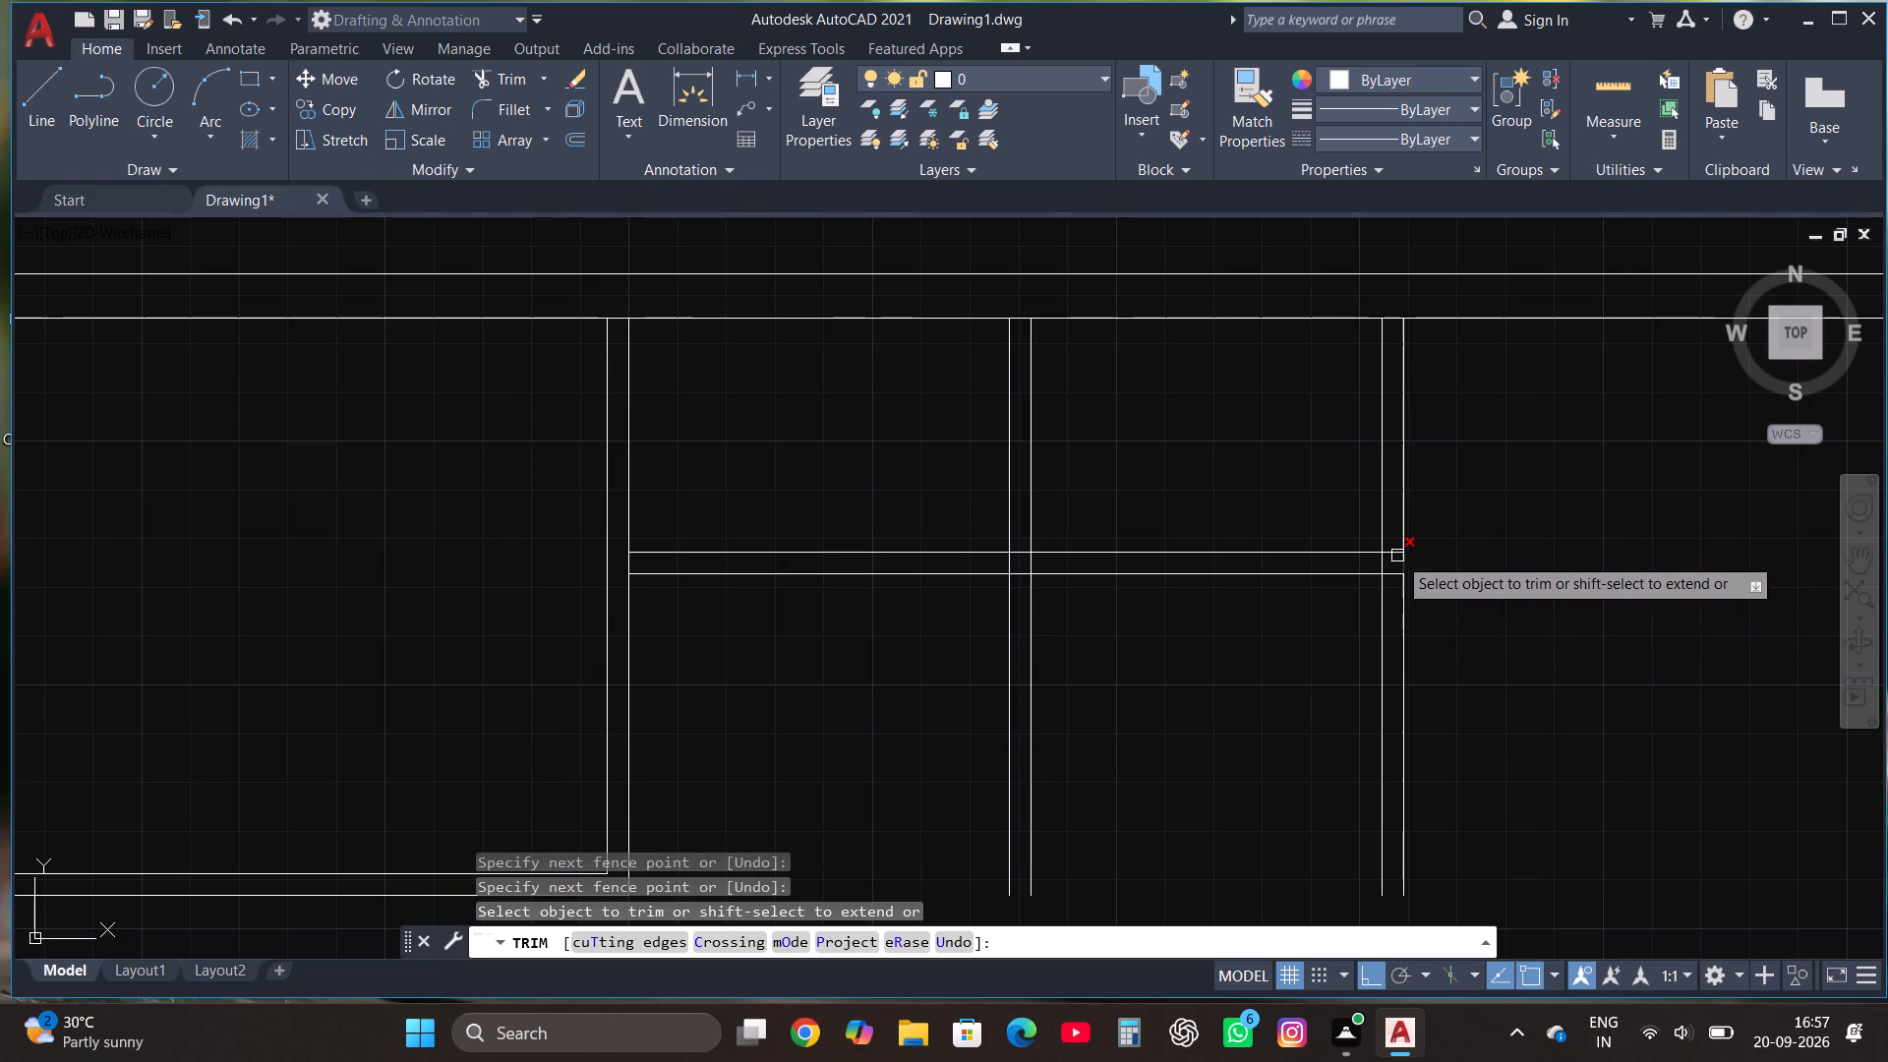
{"action": "left_click", "coordinate": [1397, 556]}
{"action": "left_click", "coordinate": [1395, 579]}
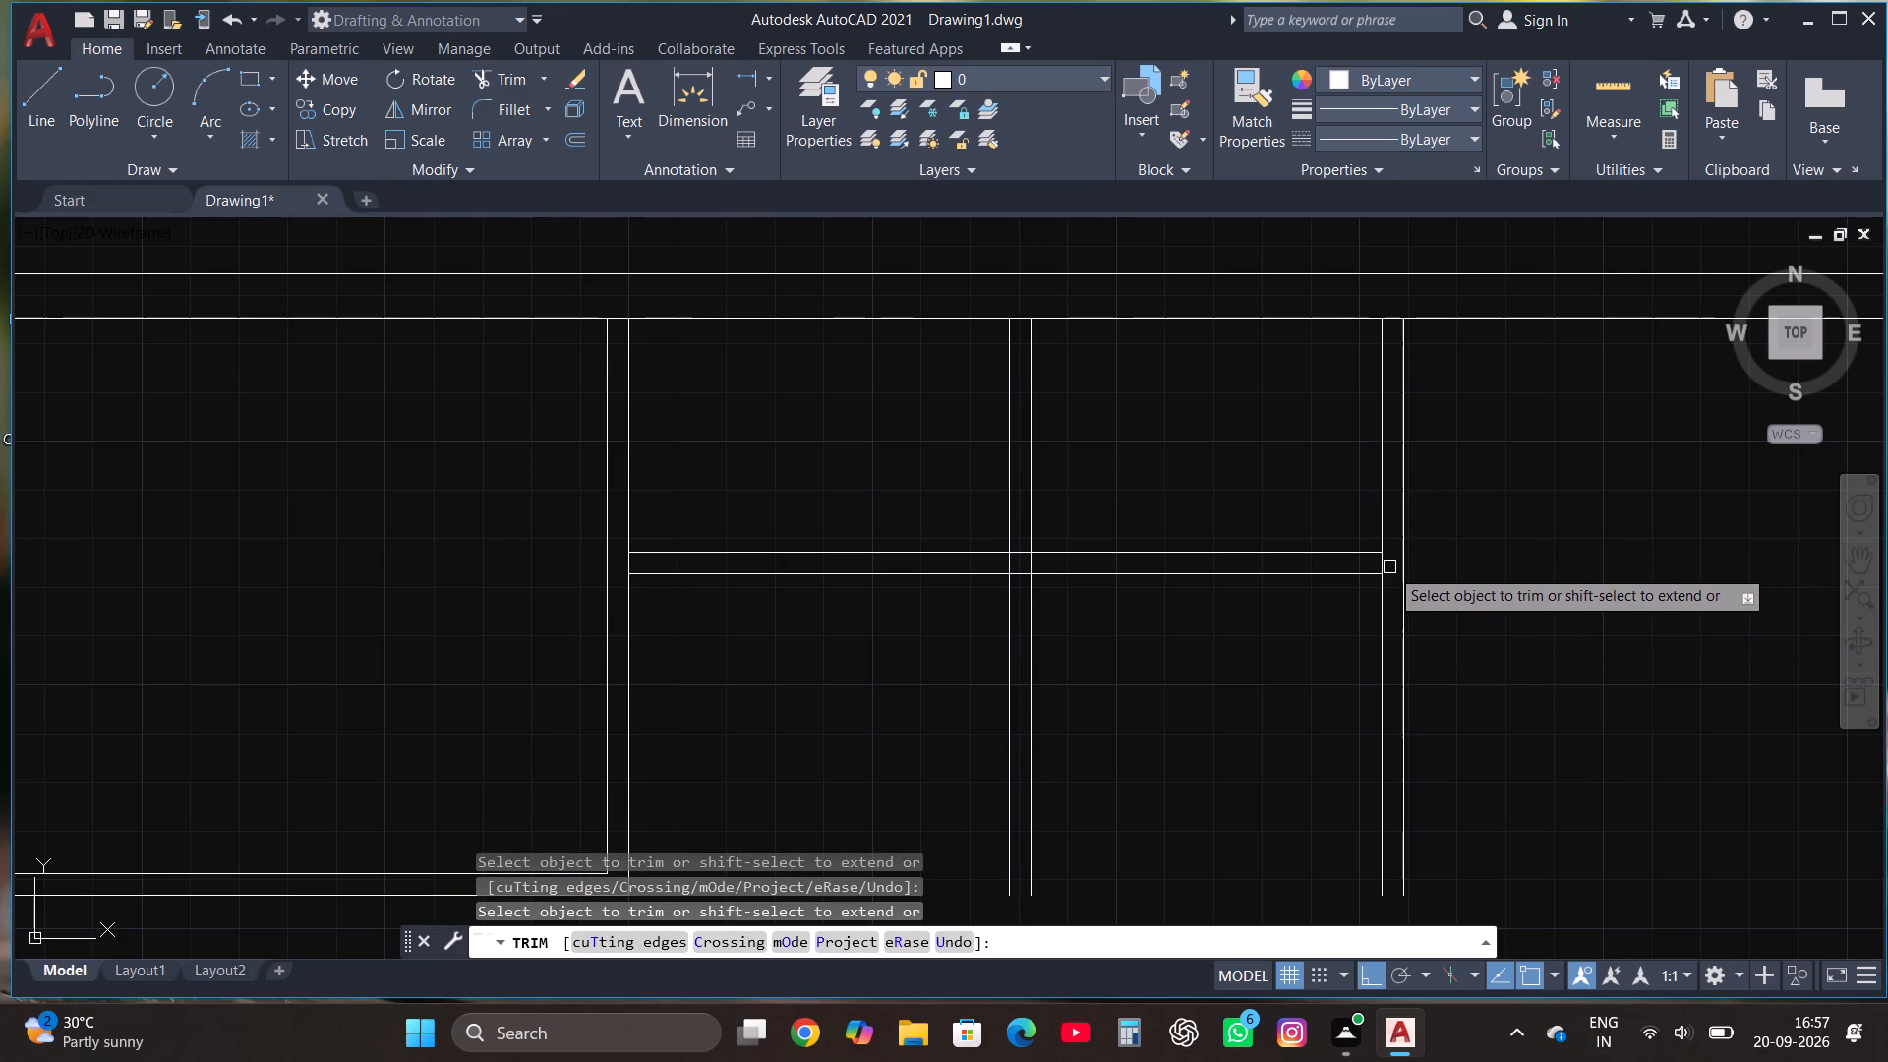
{"action": "left_click", "coordinate": [1387, 567]}
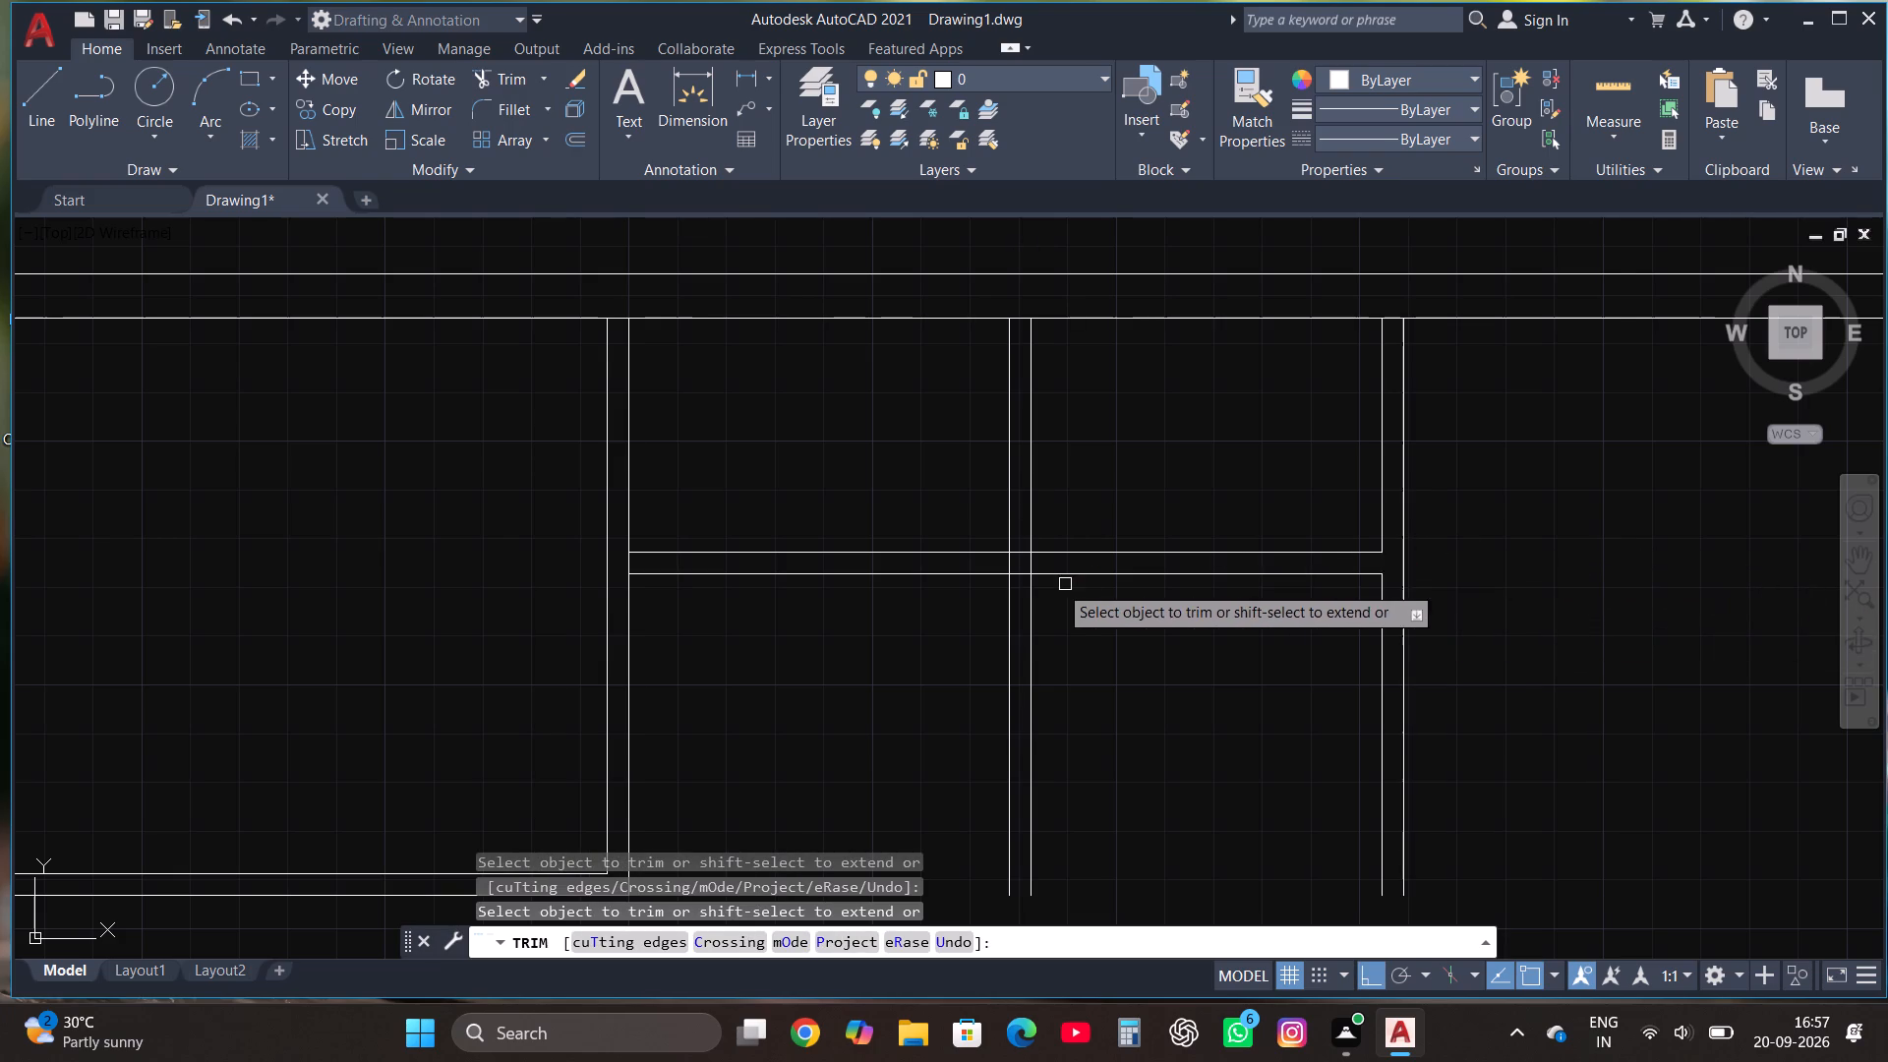
{"action": "left_click", "coordinate": [1032, 563]}
{"action": "left_click", "coordinate": [1025, 554]}
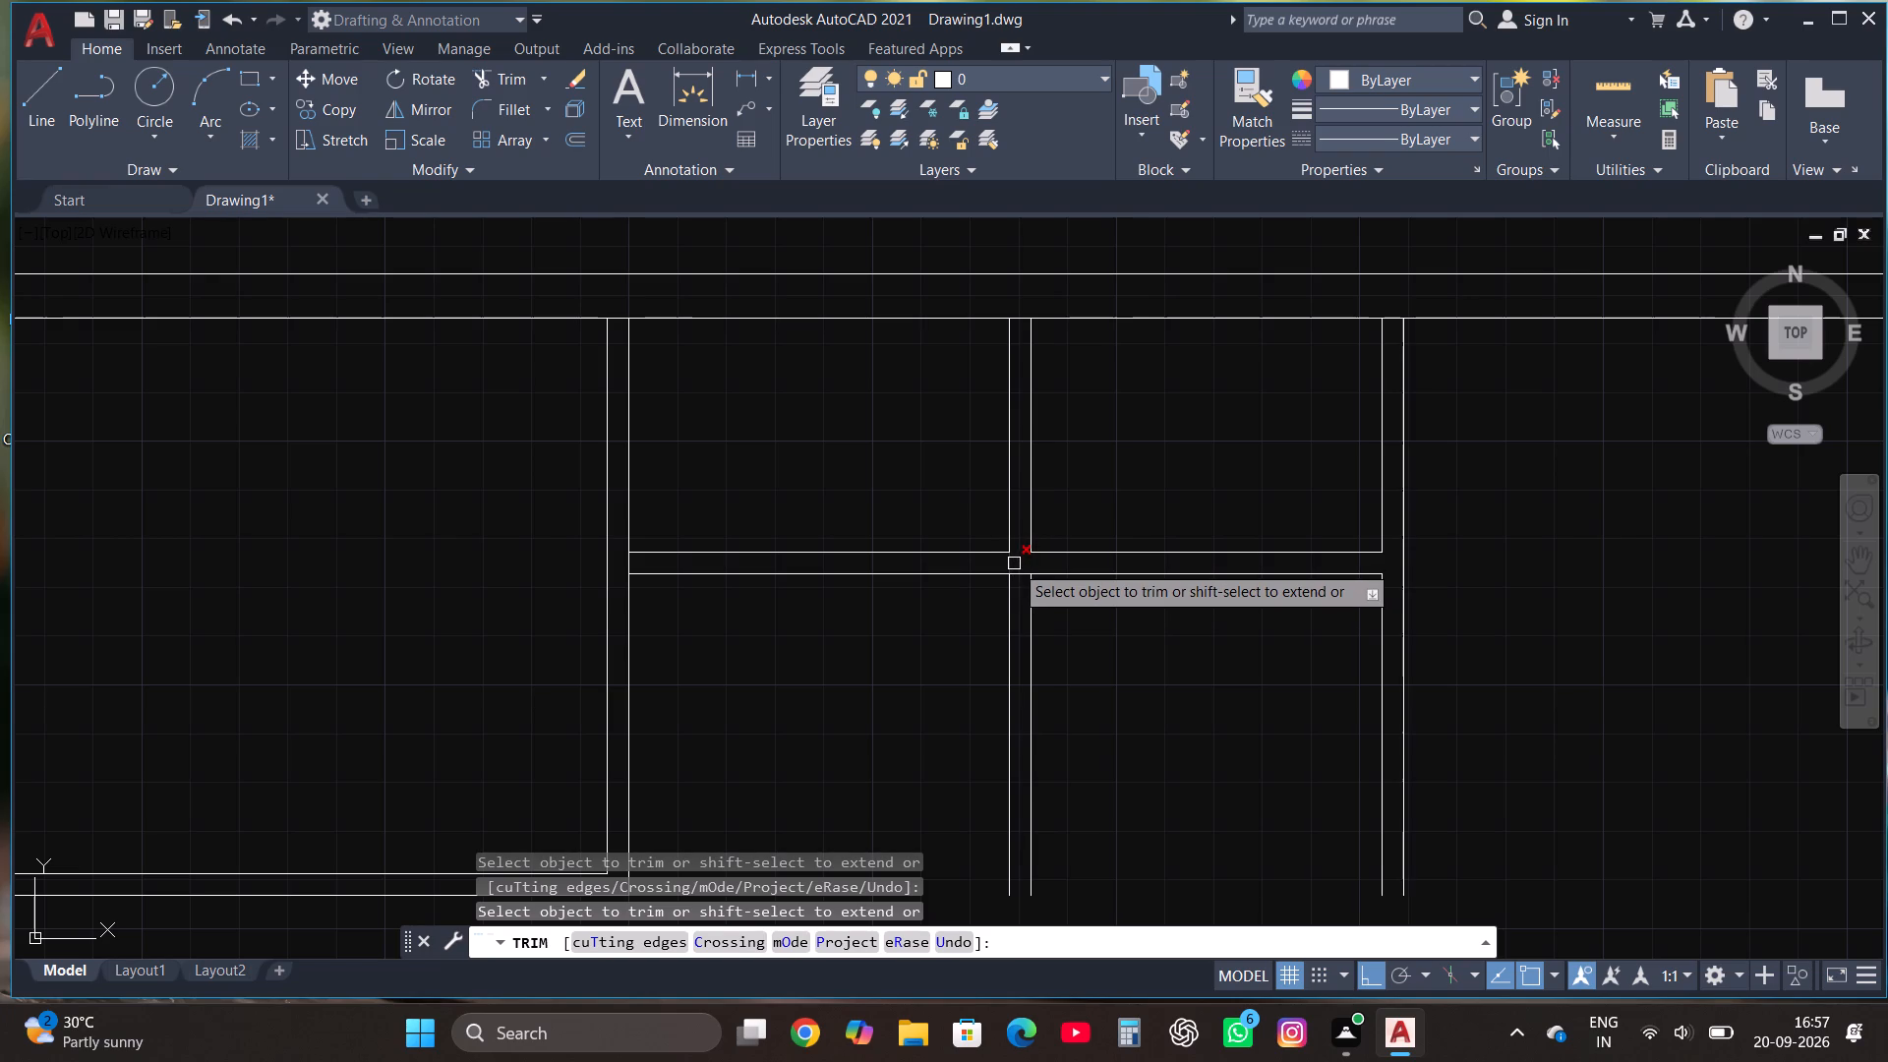
{"action": "left_click", "coordinate": [1009, 563]}
{"action": "left_click", "coordinate": [1018, 573]}
{"action": "key", "text": "Escape"}
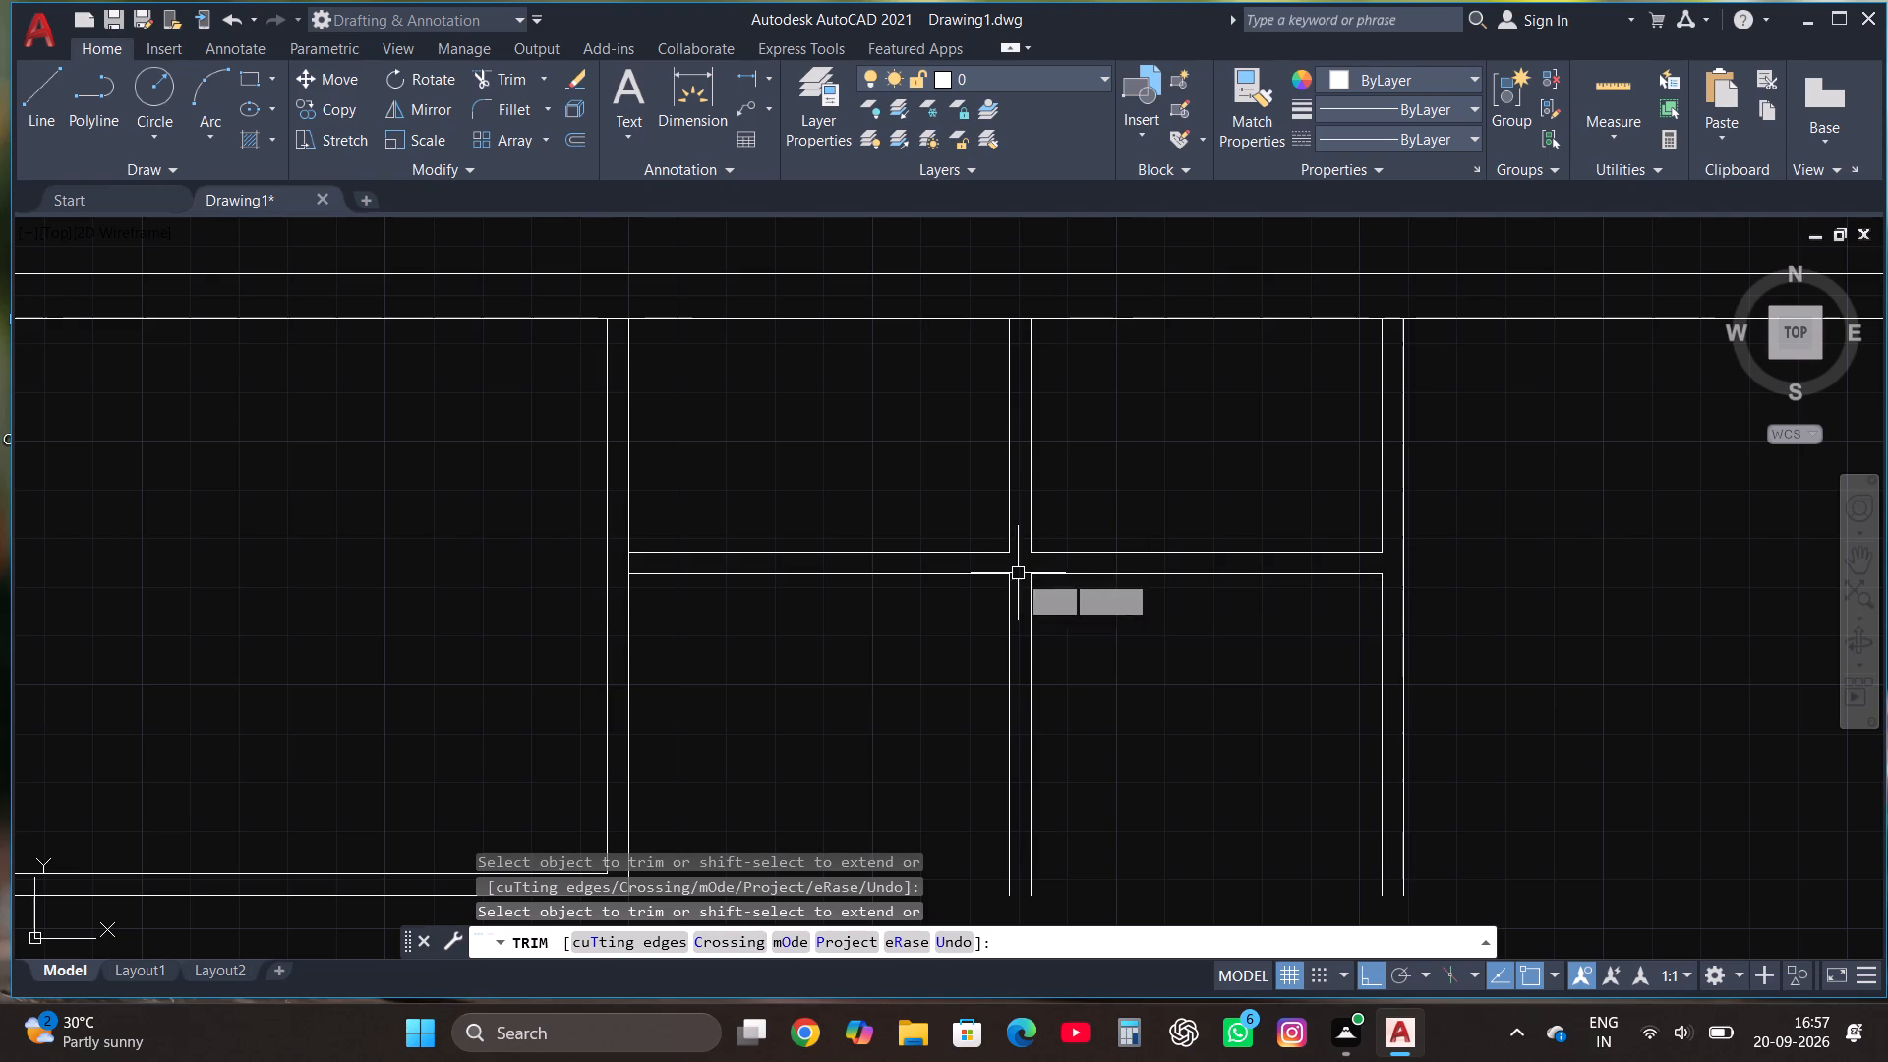
From the cross partition's lower corner at the third partition, draw connected lines 3'6" down, 10' left and 3'6" up.
{"action": "scroll", "coordinate": [1179, 435], "scroll_direction": "down", "scroll_amount": 1}
{"action": "scroll", "coordinate": [1197, 551], "scroll_direction": "up", "scroll_amount": 1}
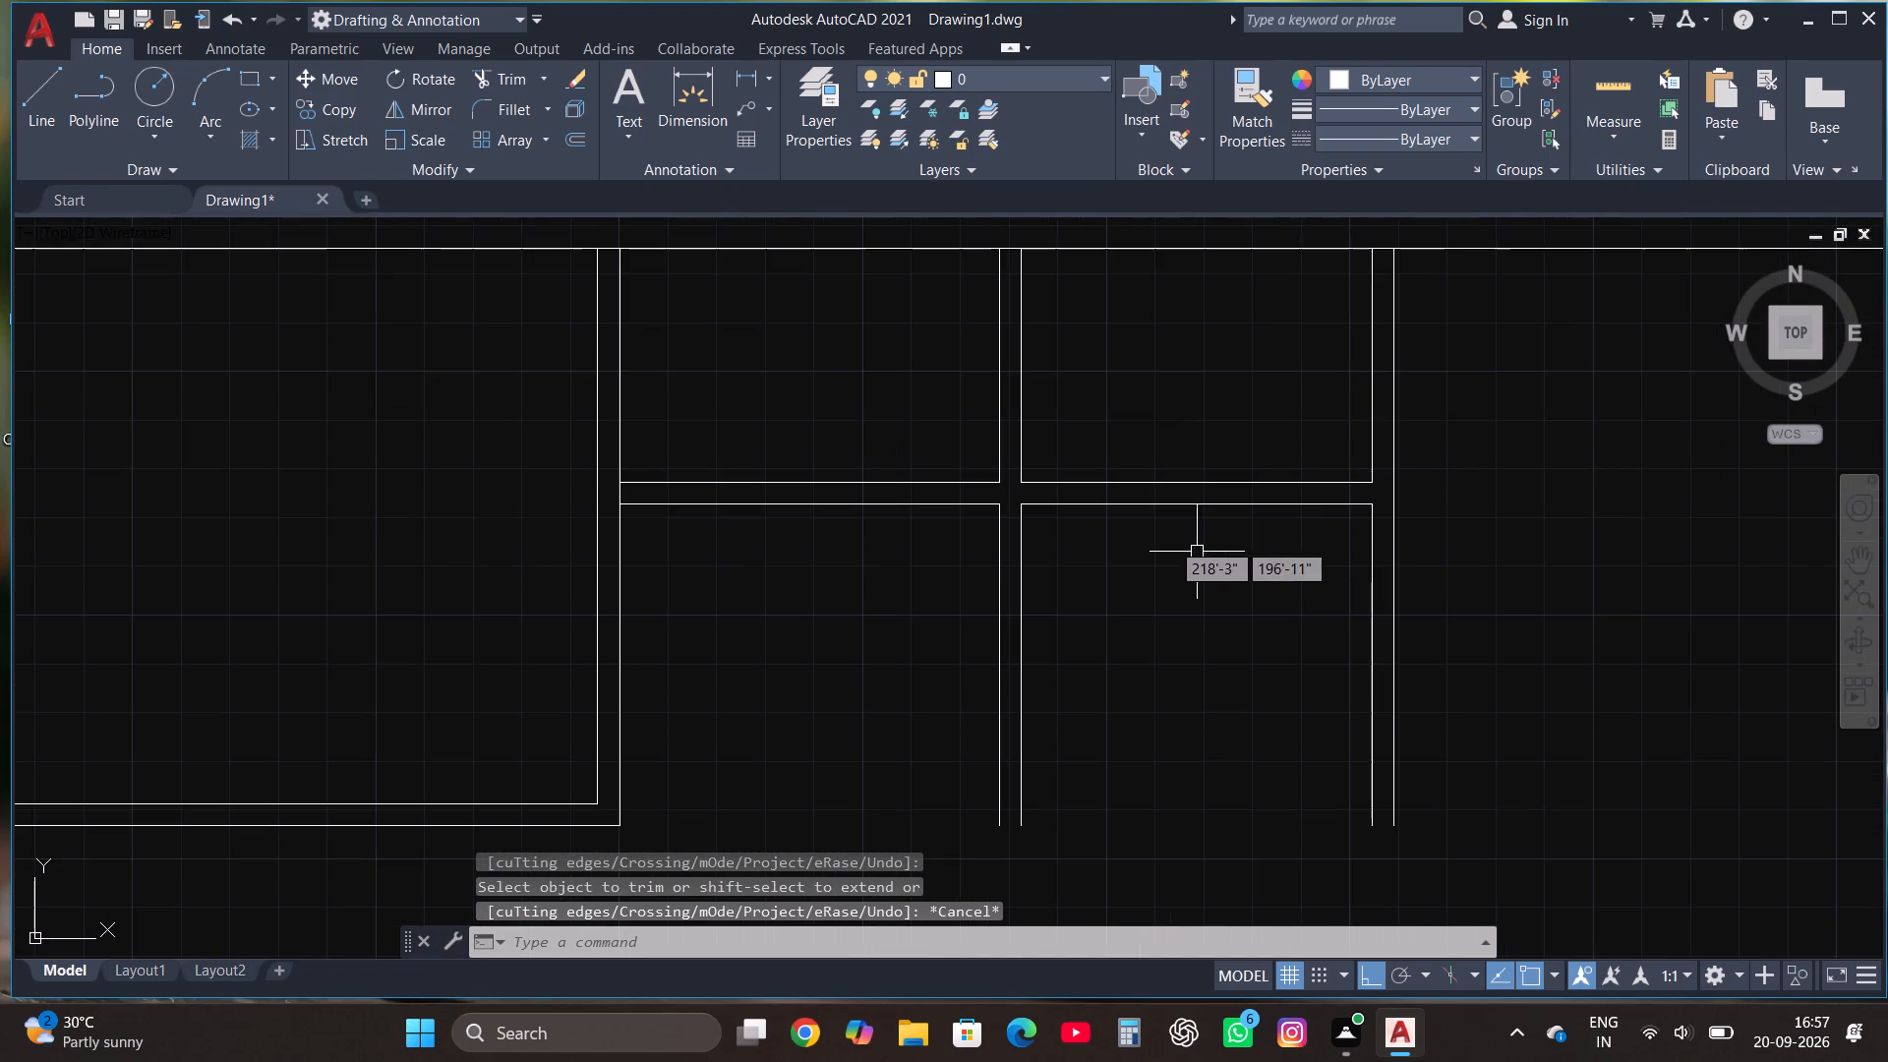
{"action": "left_click", "coordinate": [44, 107]}
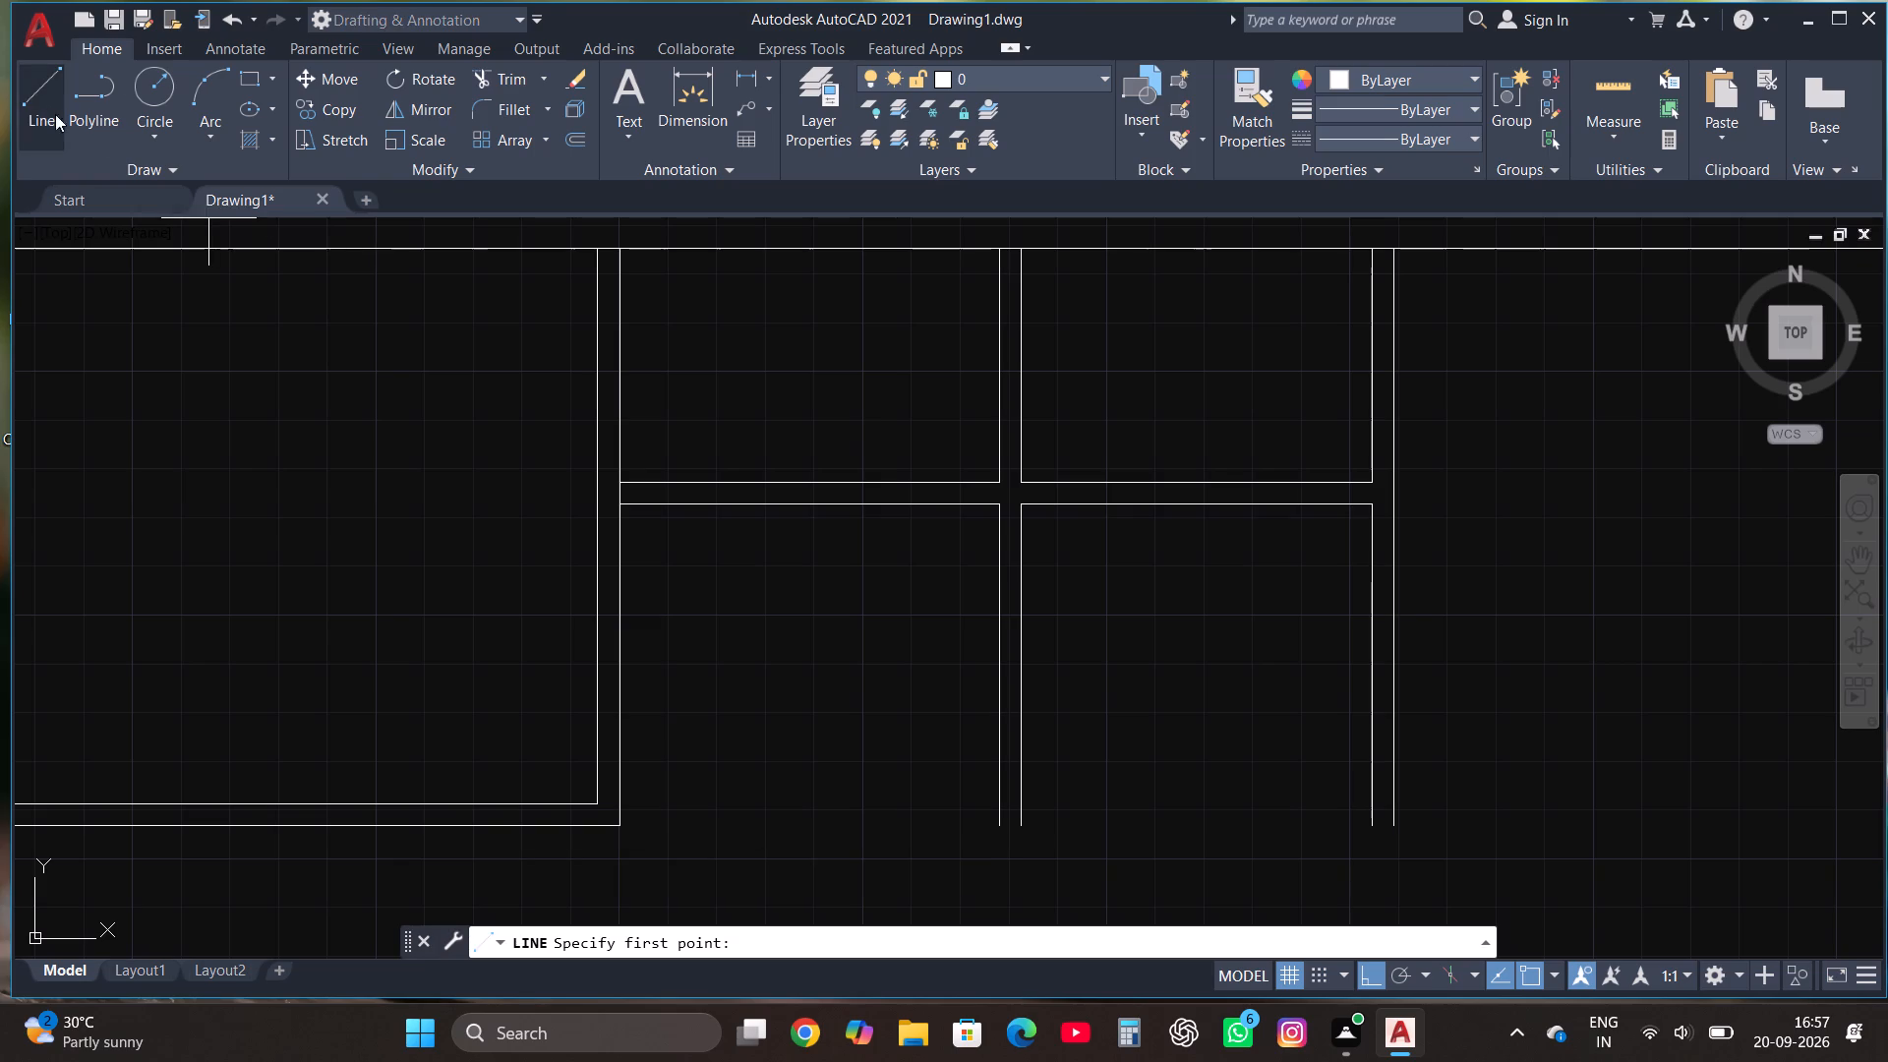
{"action": "left_click", "coordinate": [1368, 502]}
{"action": "type", "text": "3'6\""}
{"action": "key", "text": "Return"}
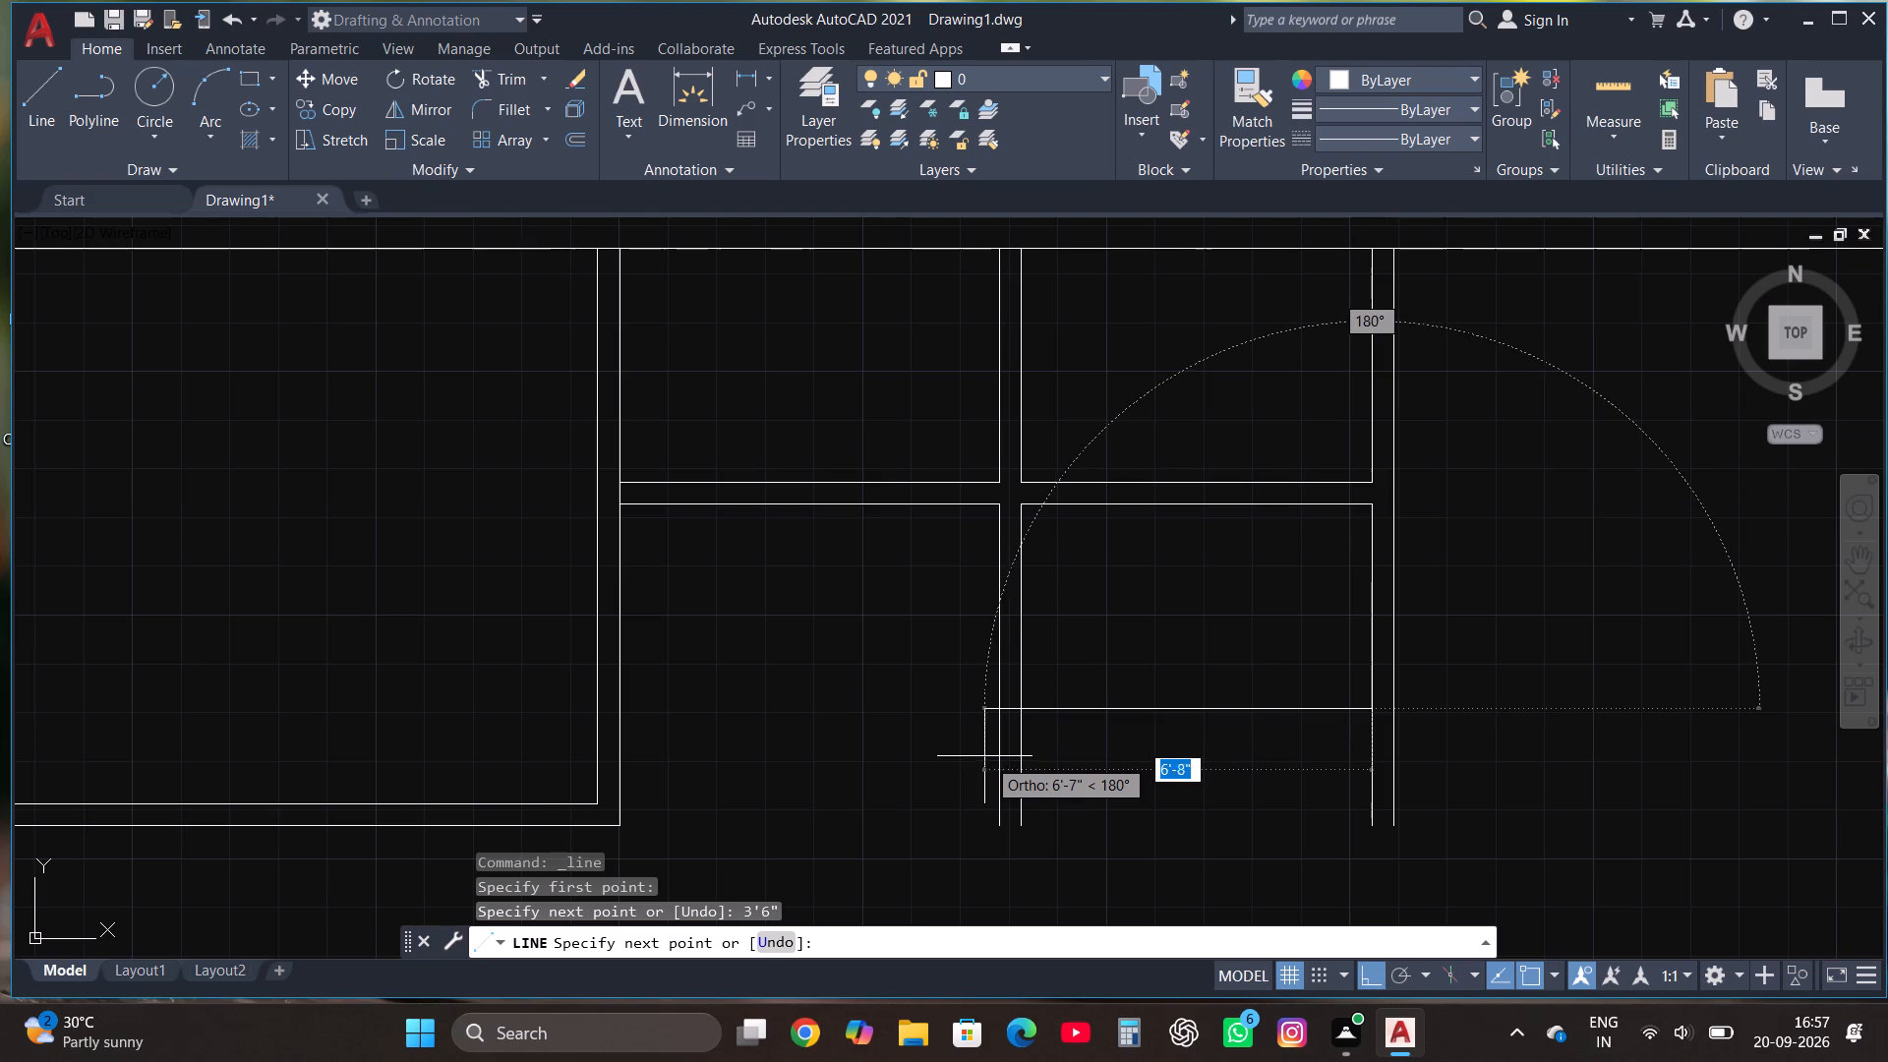
{"action": "type", "text": "10'"}
{"action": "key", "text": "Return"}
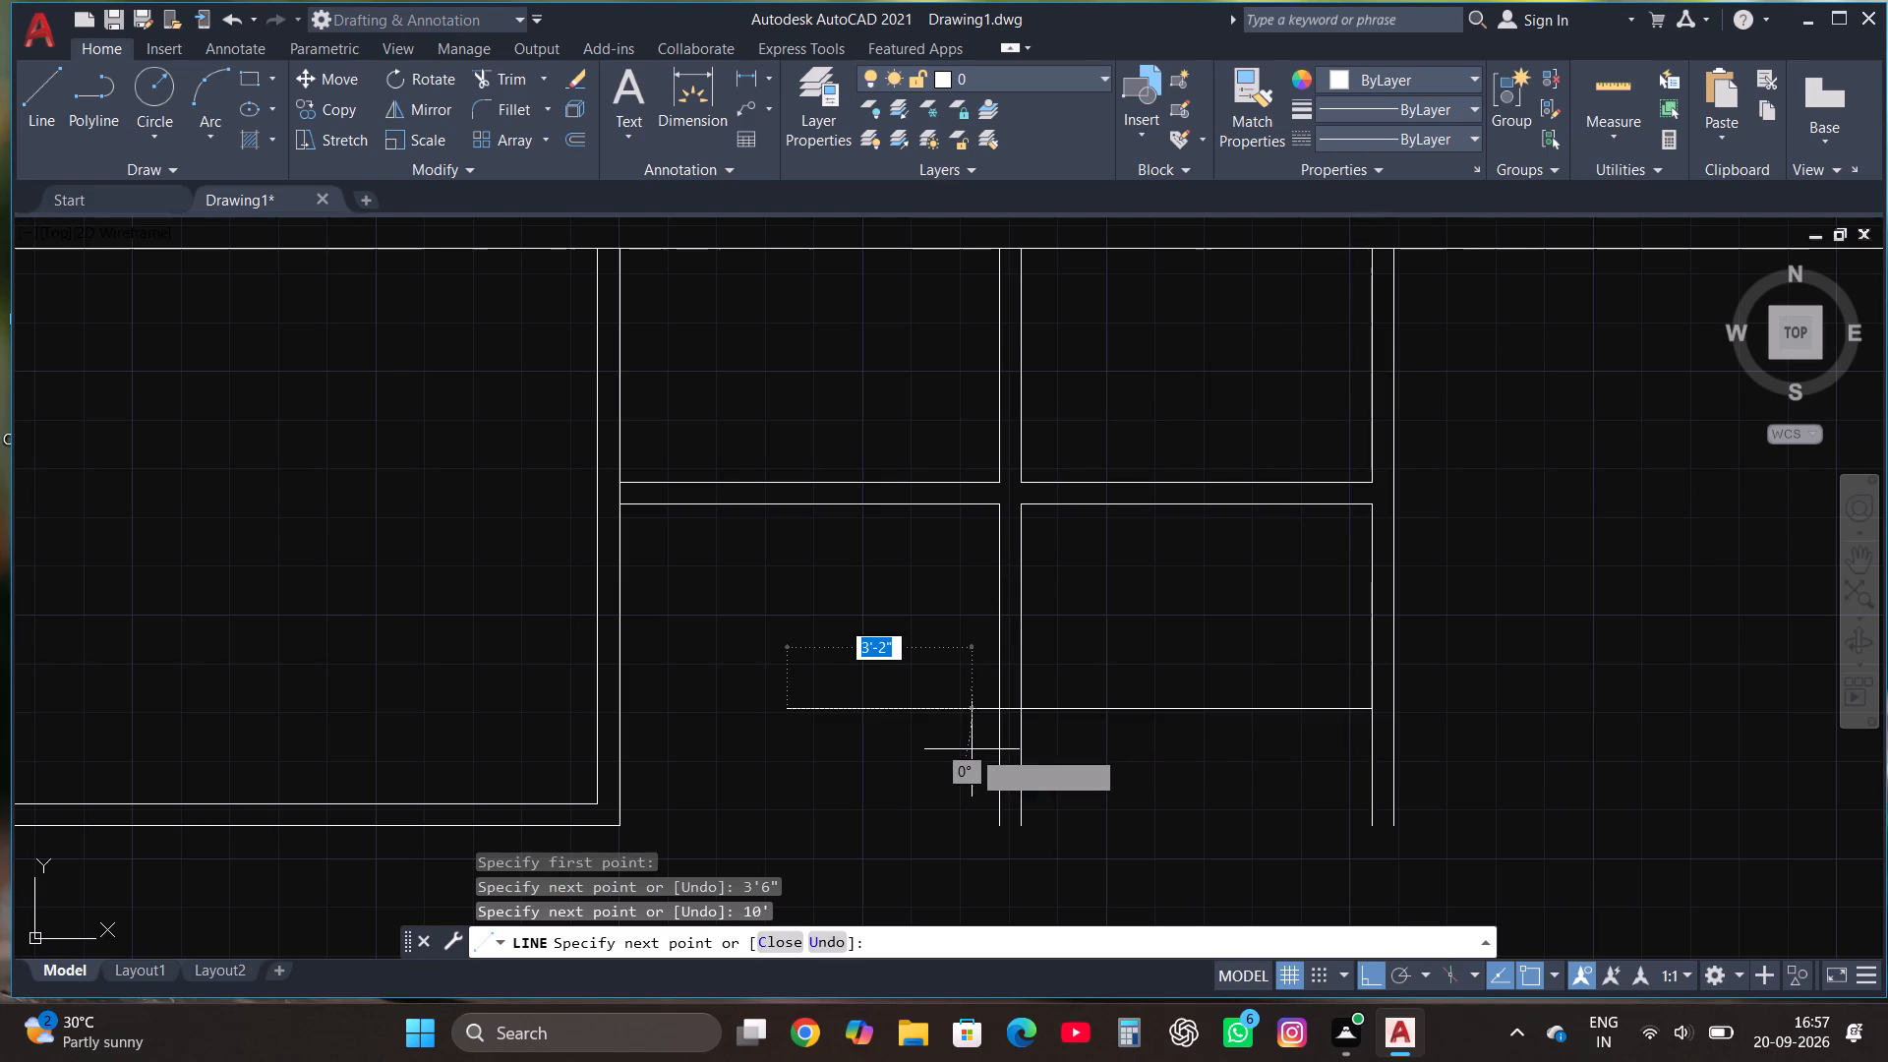
{"action": "type", "text": "3'6\""}
{"action": "key", "text": "Return"}
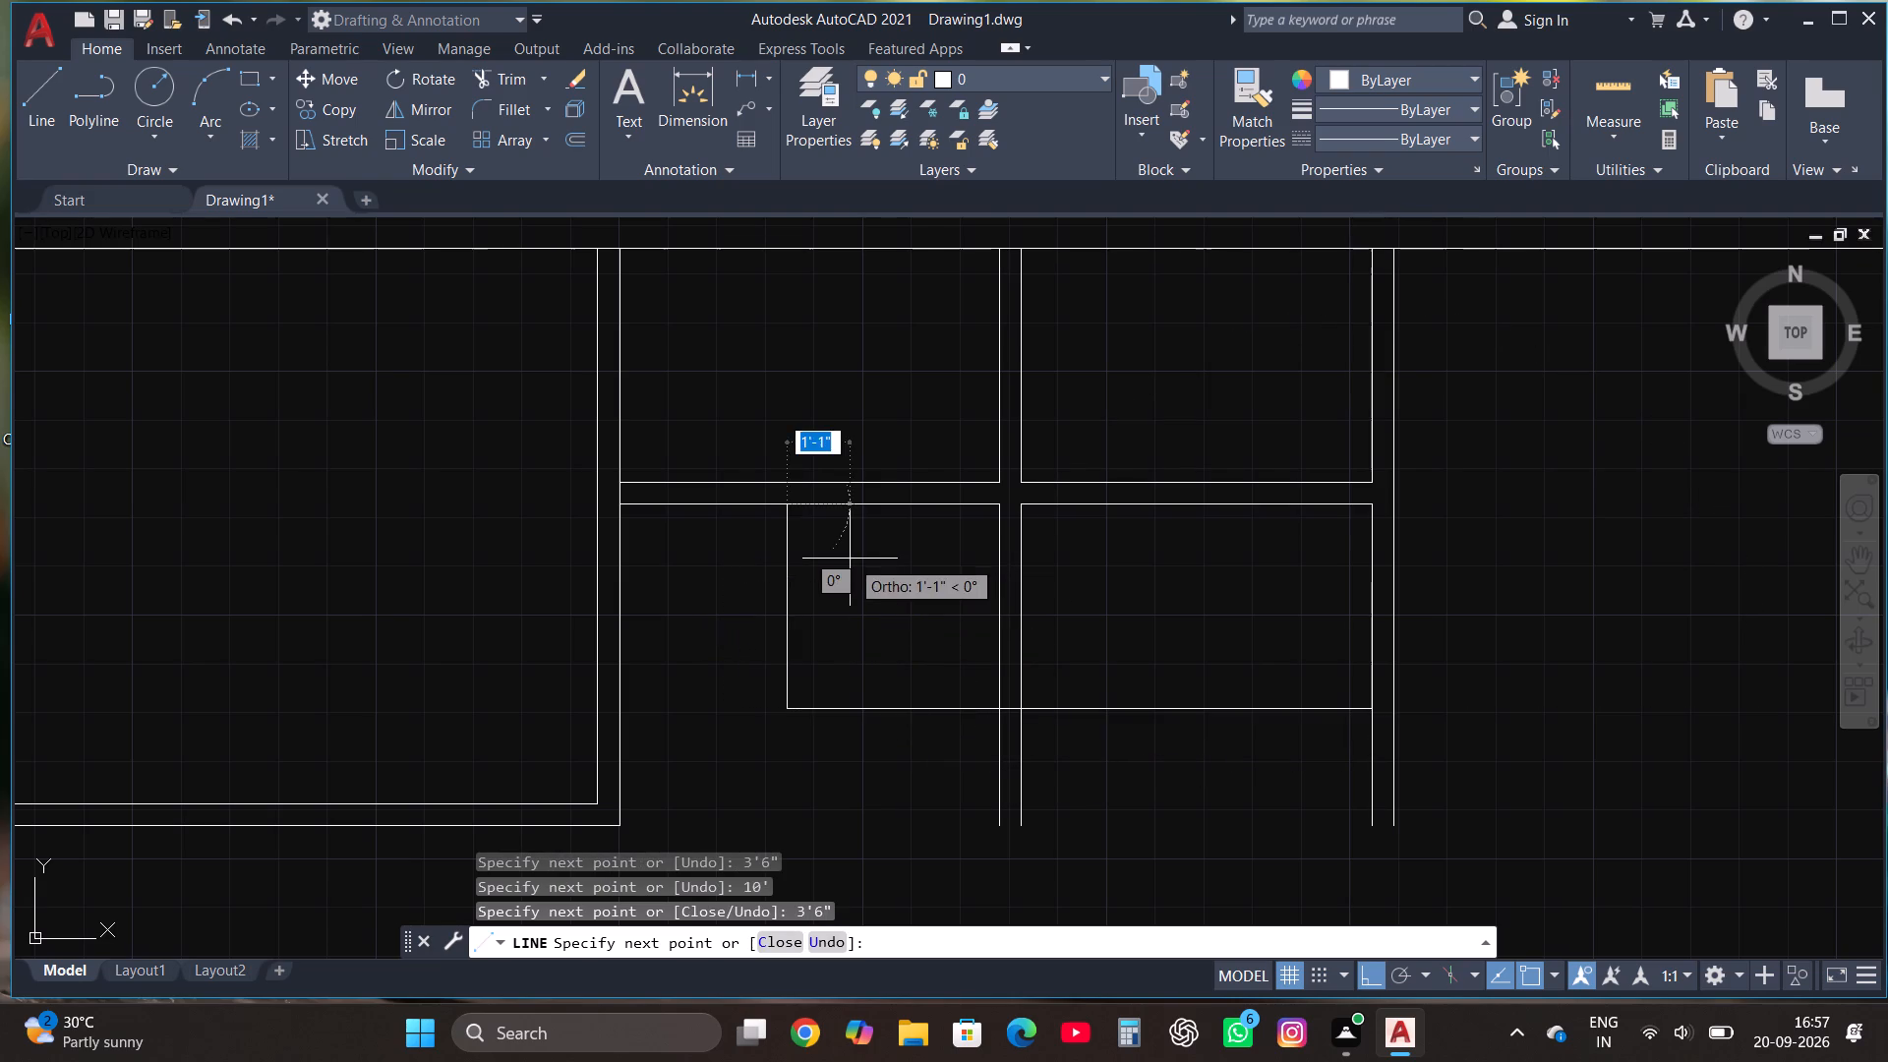
{"action": "key", "text": "Escape"}
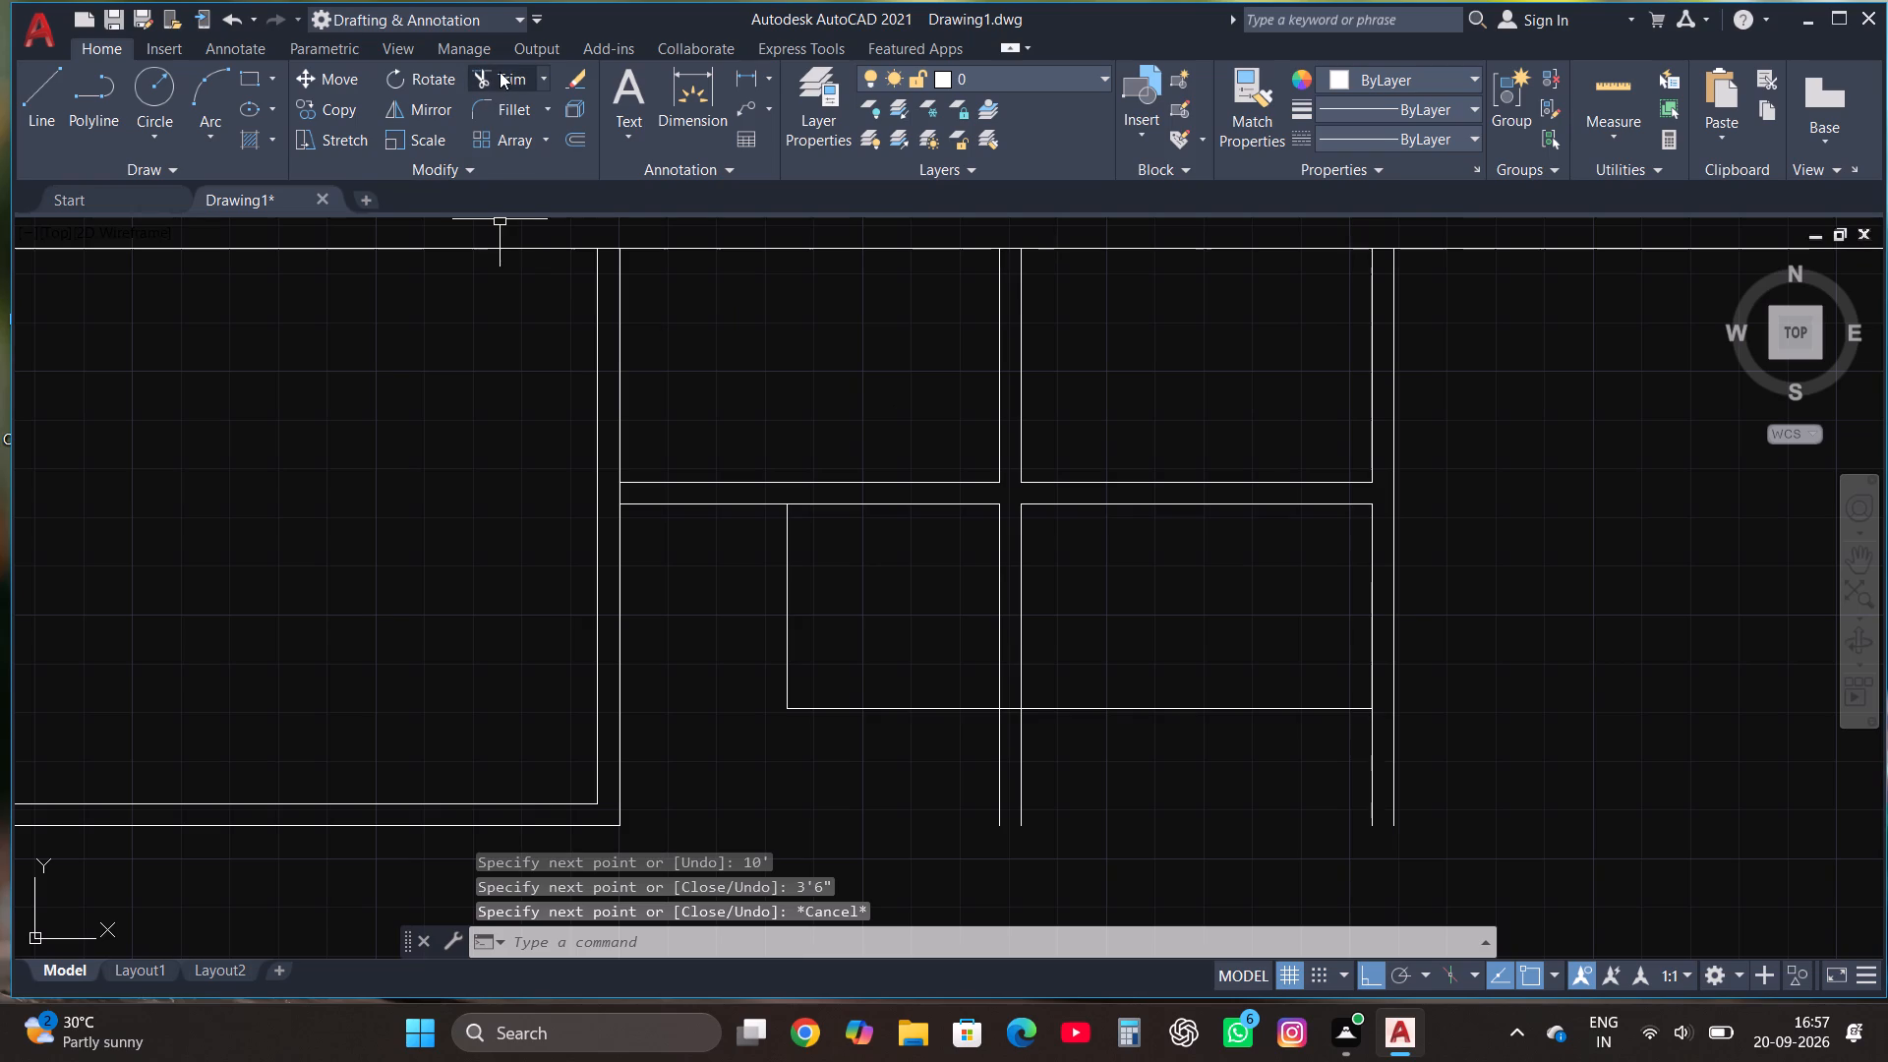
Trim the second partition's two line ends below the 10' horizontal line.
{"action": "left_click", "coordinate": [500, 72]}
{"action": "left_click", "coordinate": [988, 773]}
{"action": "left_click", "coordinate": [1049, 767]}
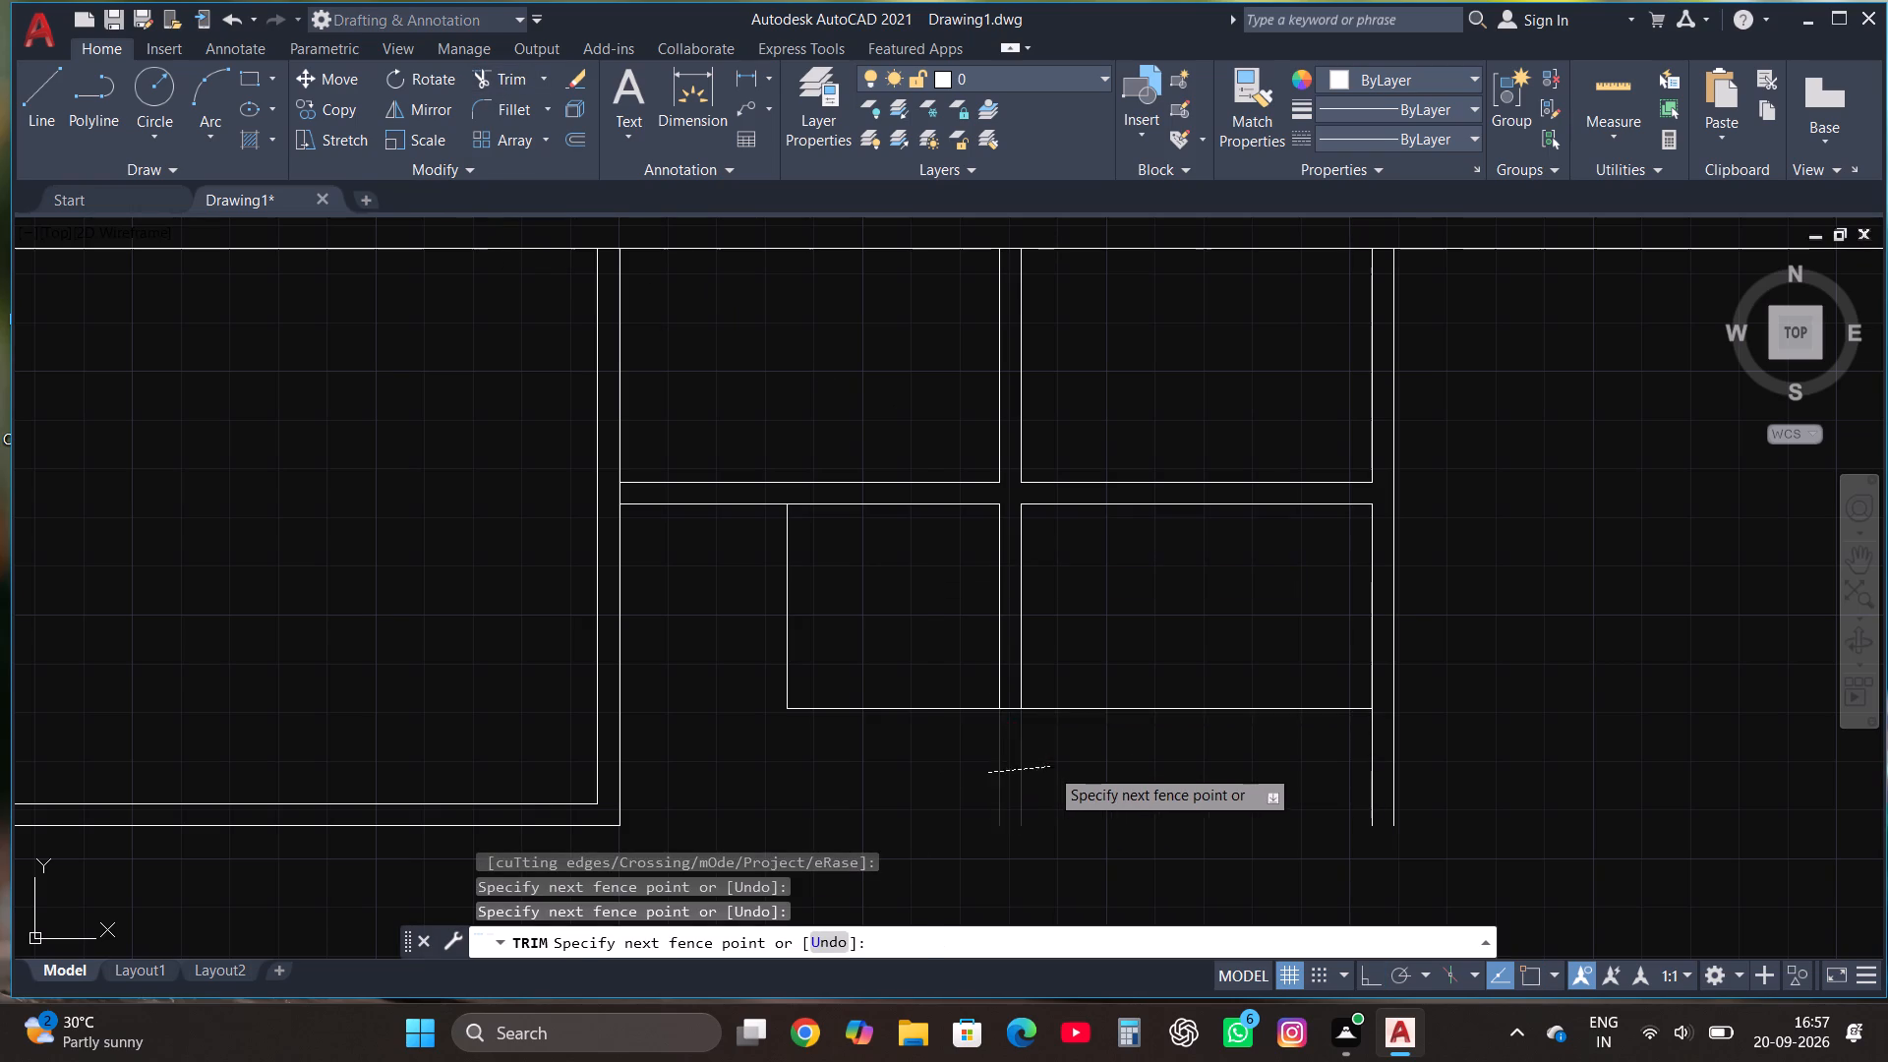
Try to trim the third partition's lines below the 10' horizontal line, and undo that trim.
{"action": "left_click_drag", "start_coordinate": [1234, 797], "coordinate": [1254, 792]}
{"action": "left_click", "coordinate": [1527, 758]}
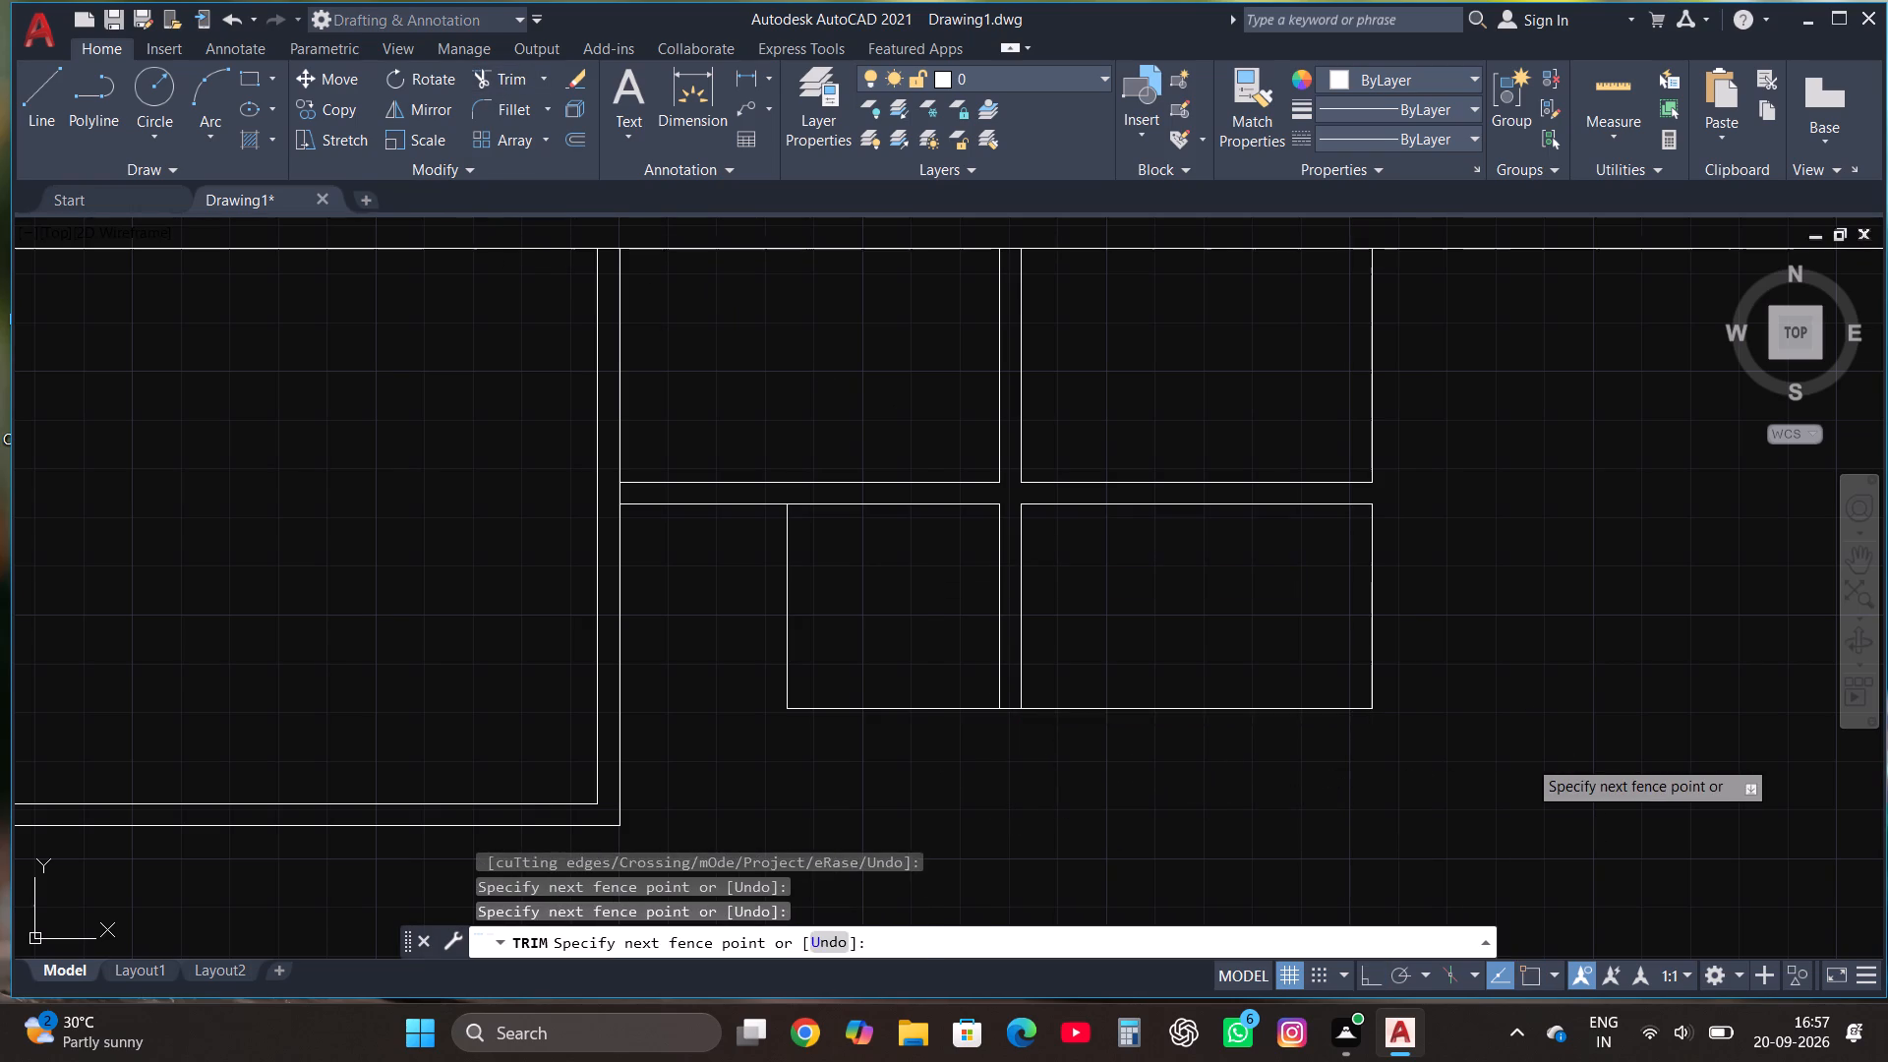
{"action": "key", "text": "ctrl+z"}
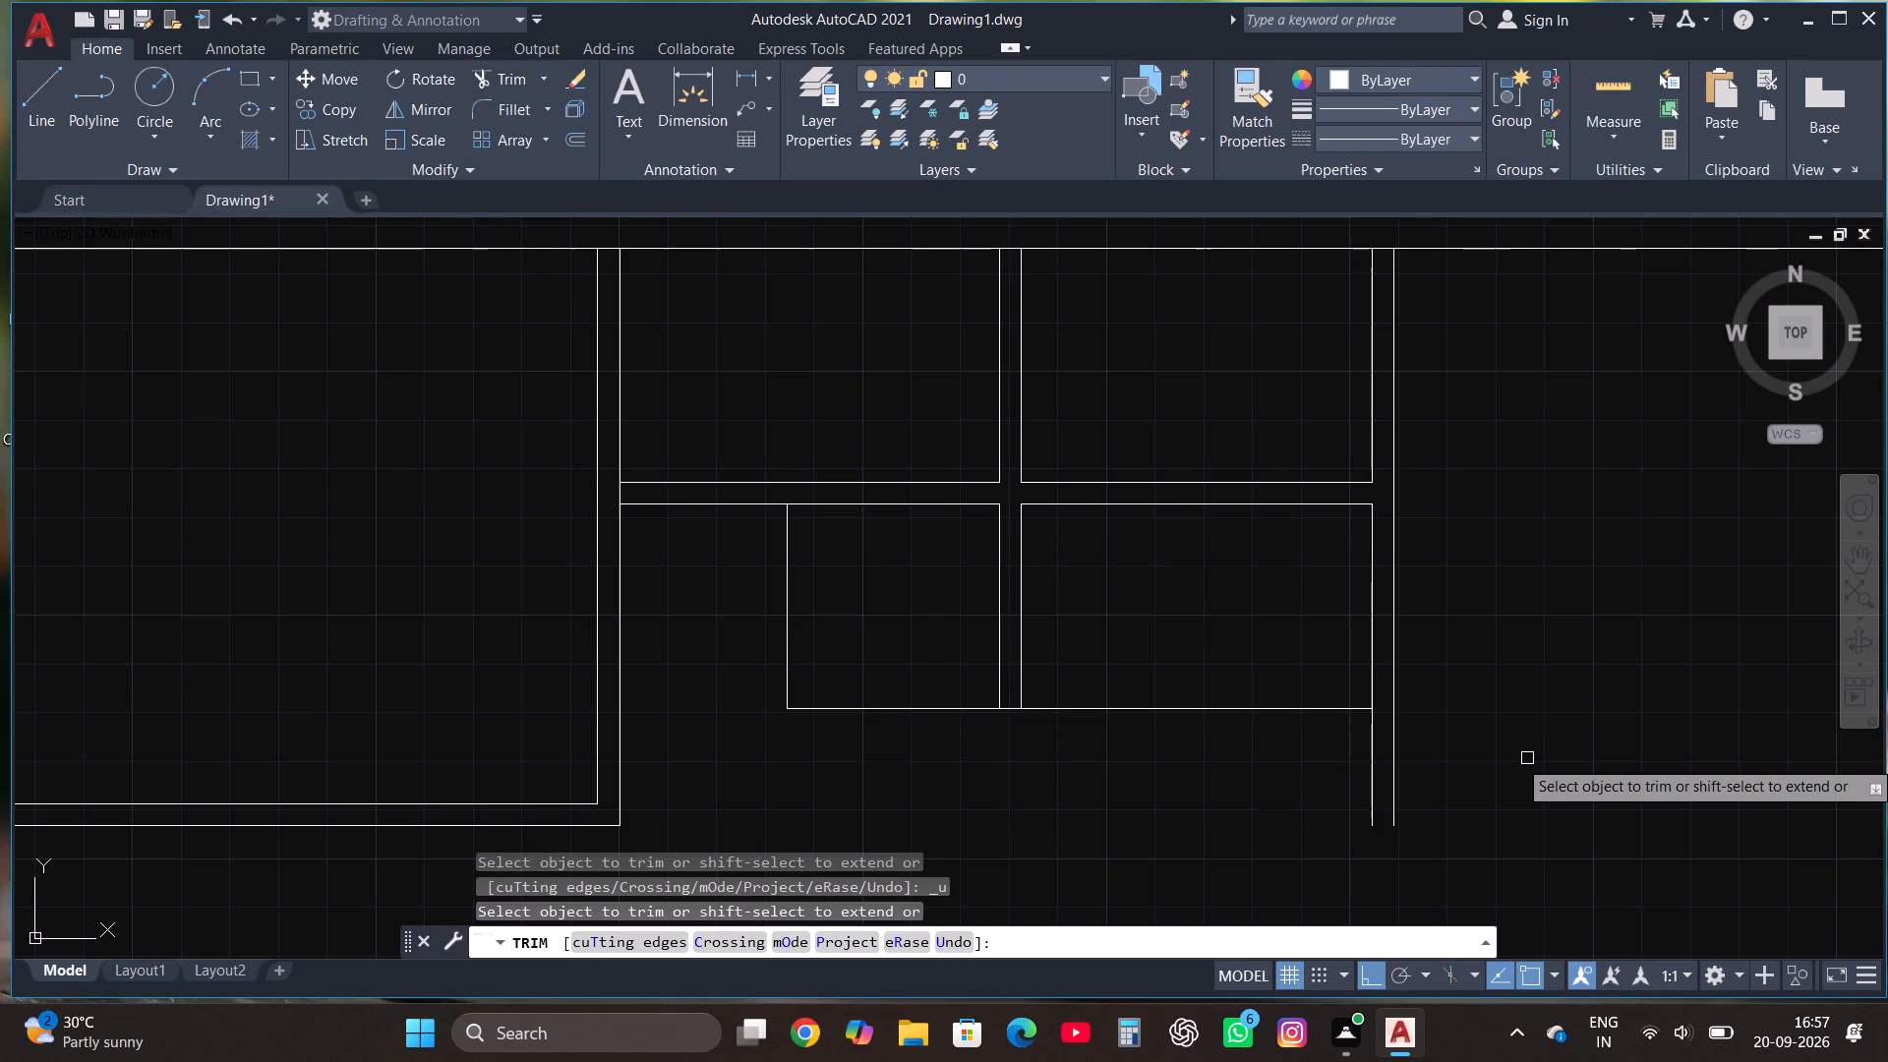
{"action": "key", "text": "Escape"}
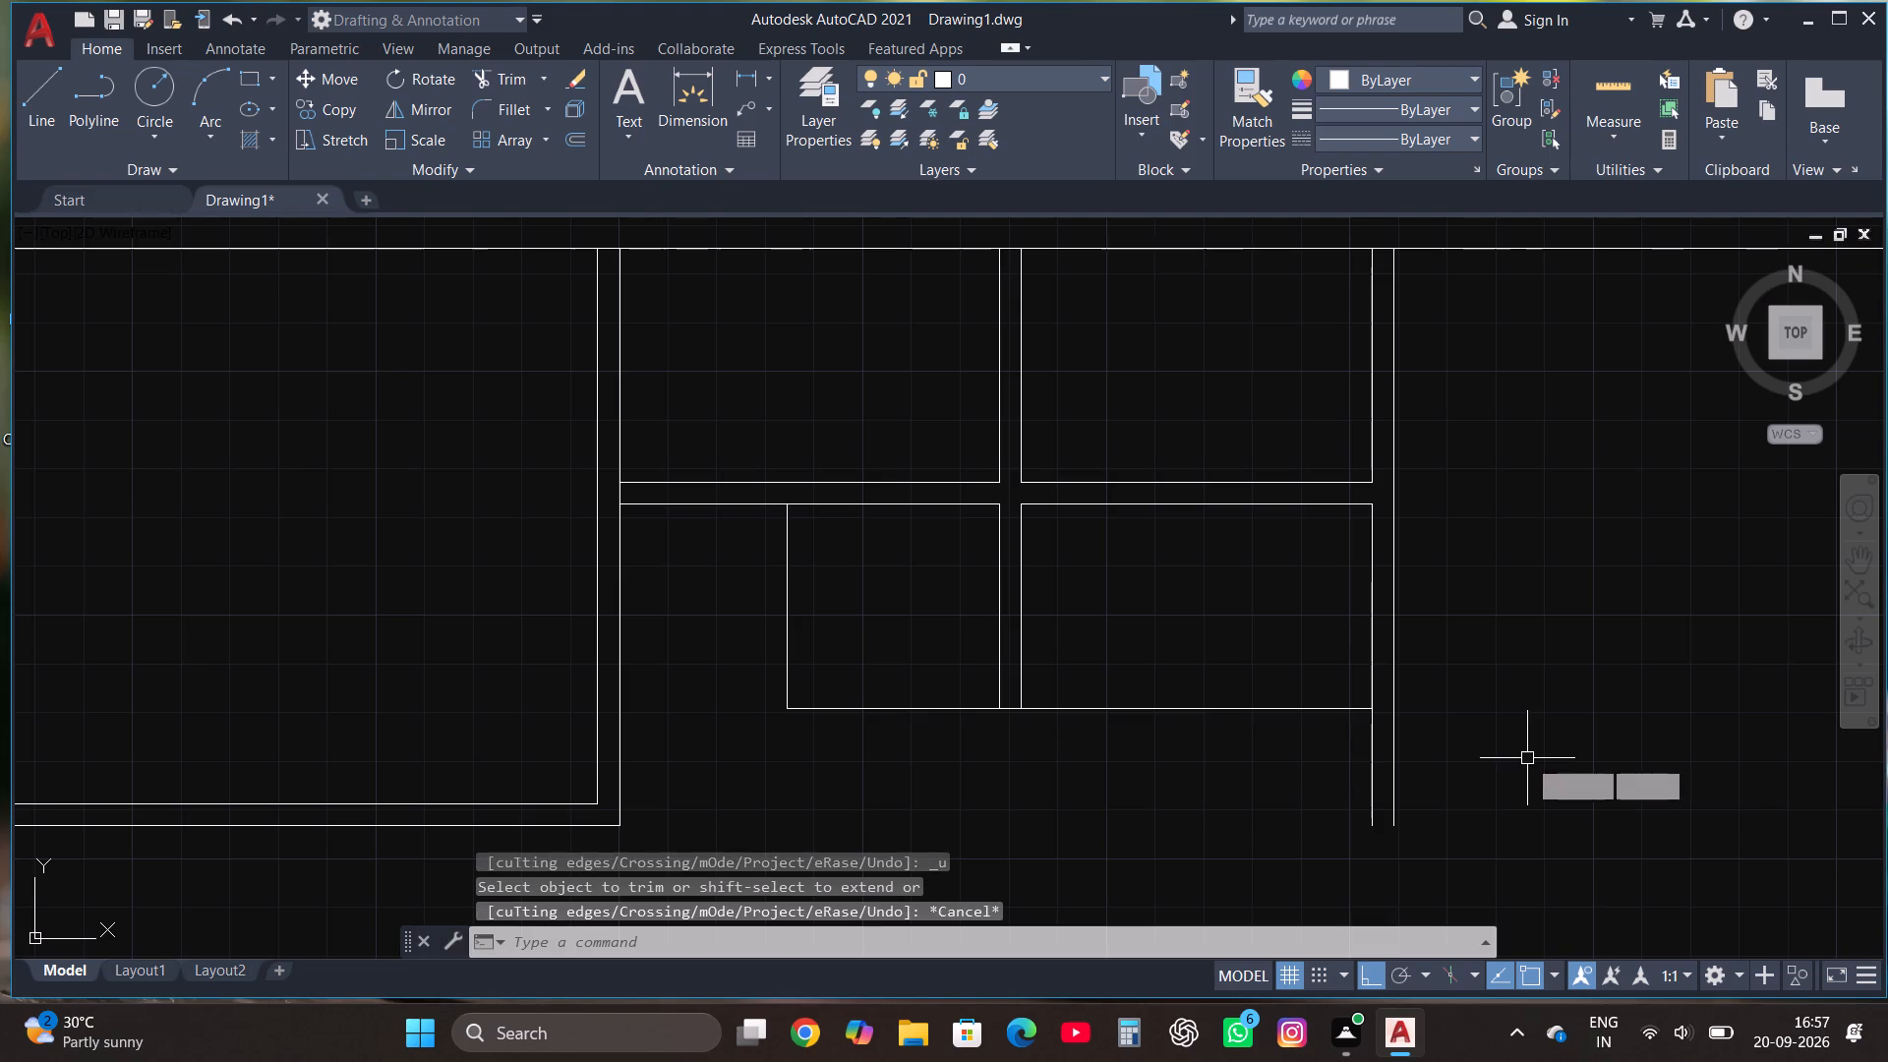
Offset the 10' horizontal line downward and the 3'6" vertical line at its far end outward by 4.5" each.
{"action": "left_click", "coordinate": [906, 708]}
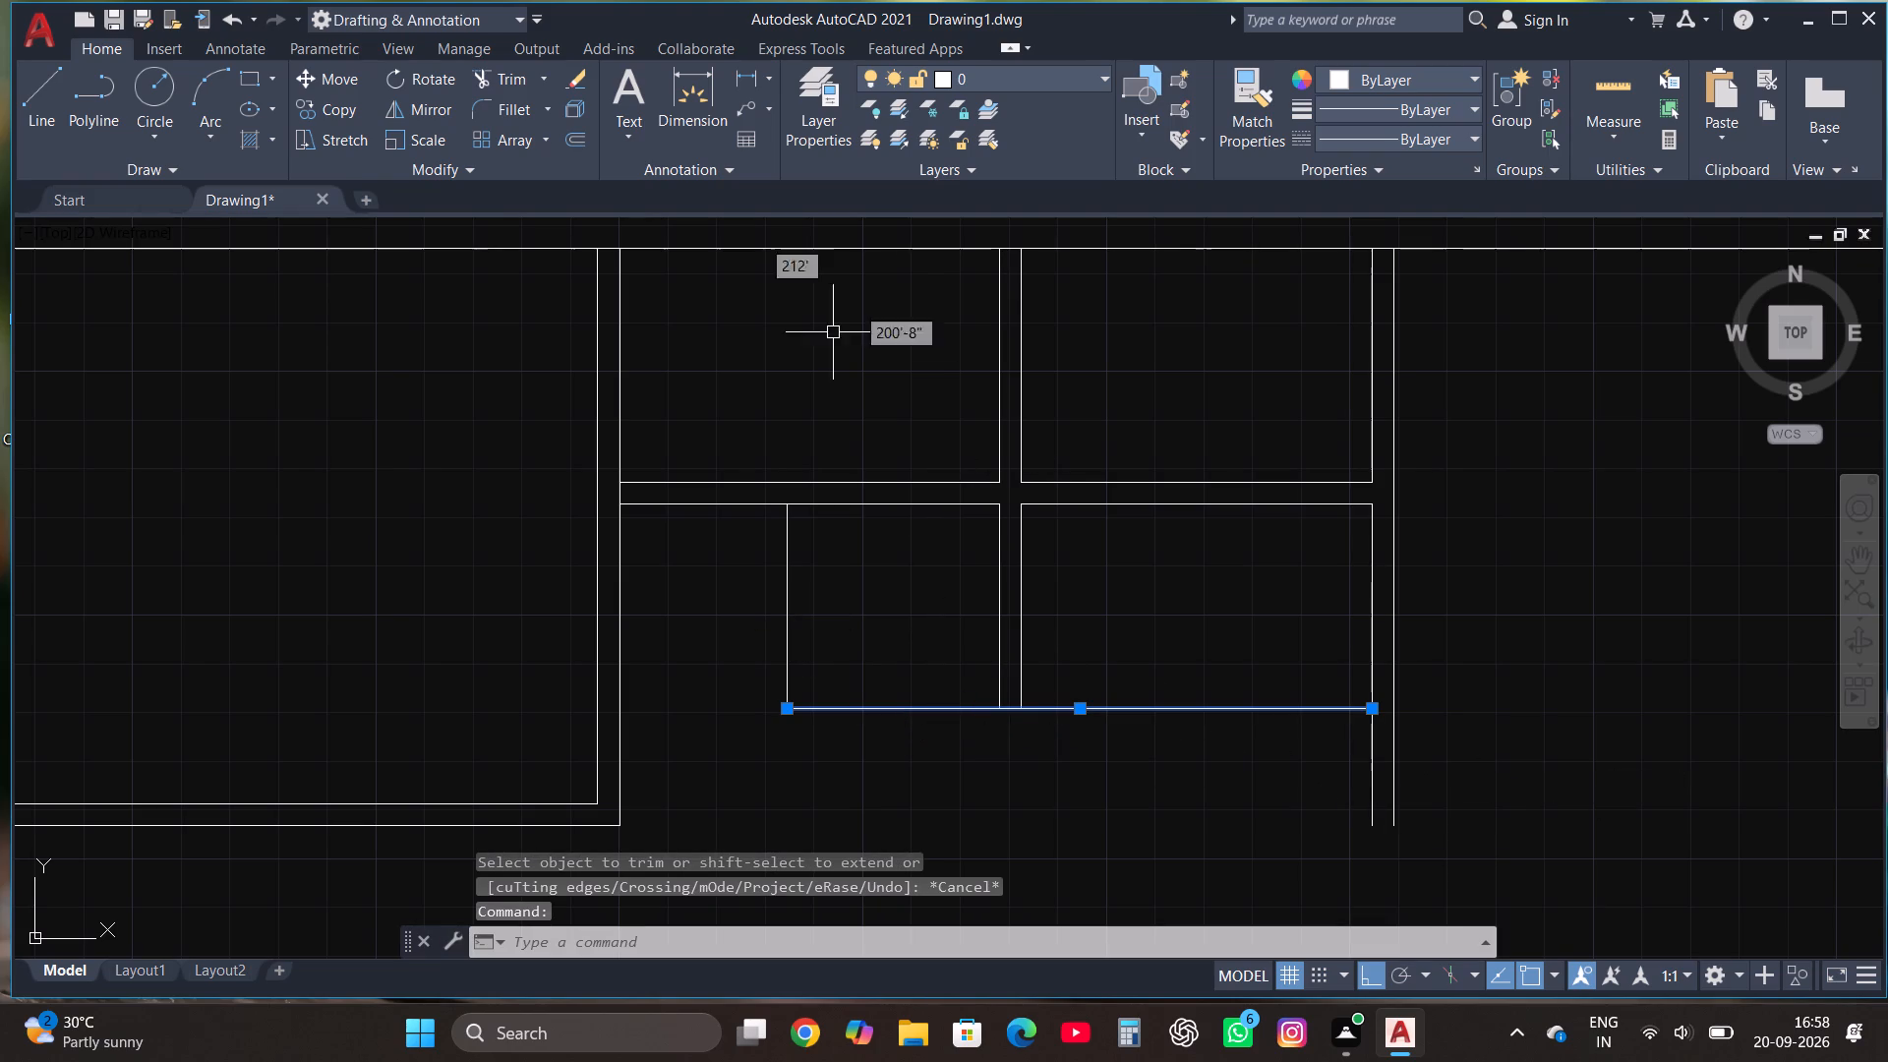
{"action": "left_click", "coordinate": [573, 141]}
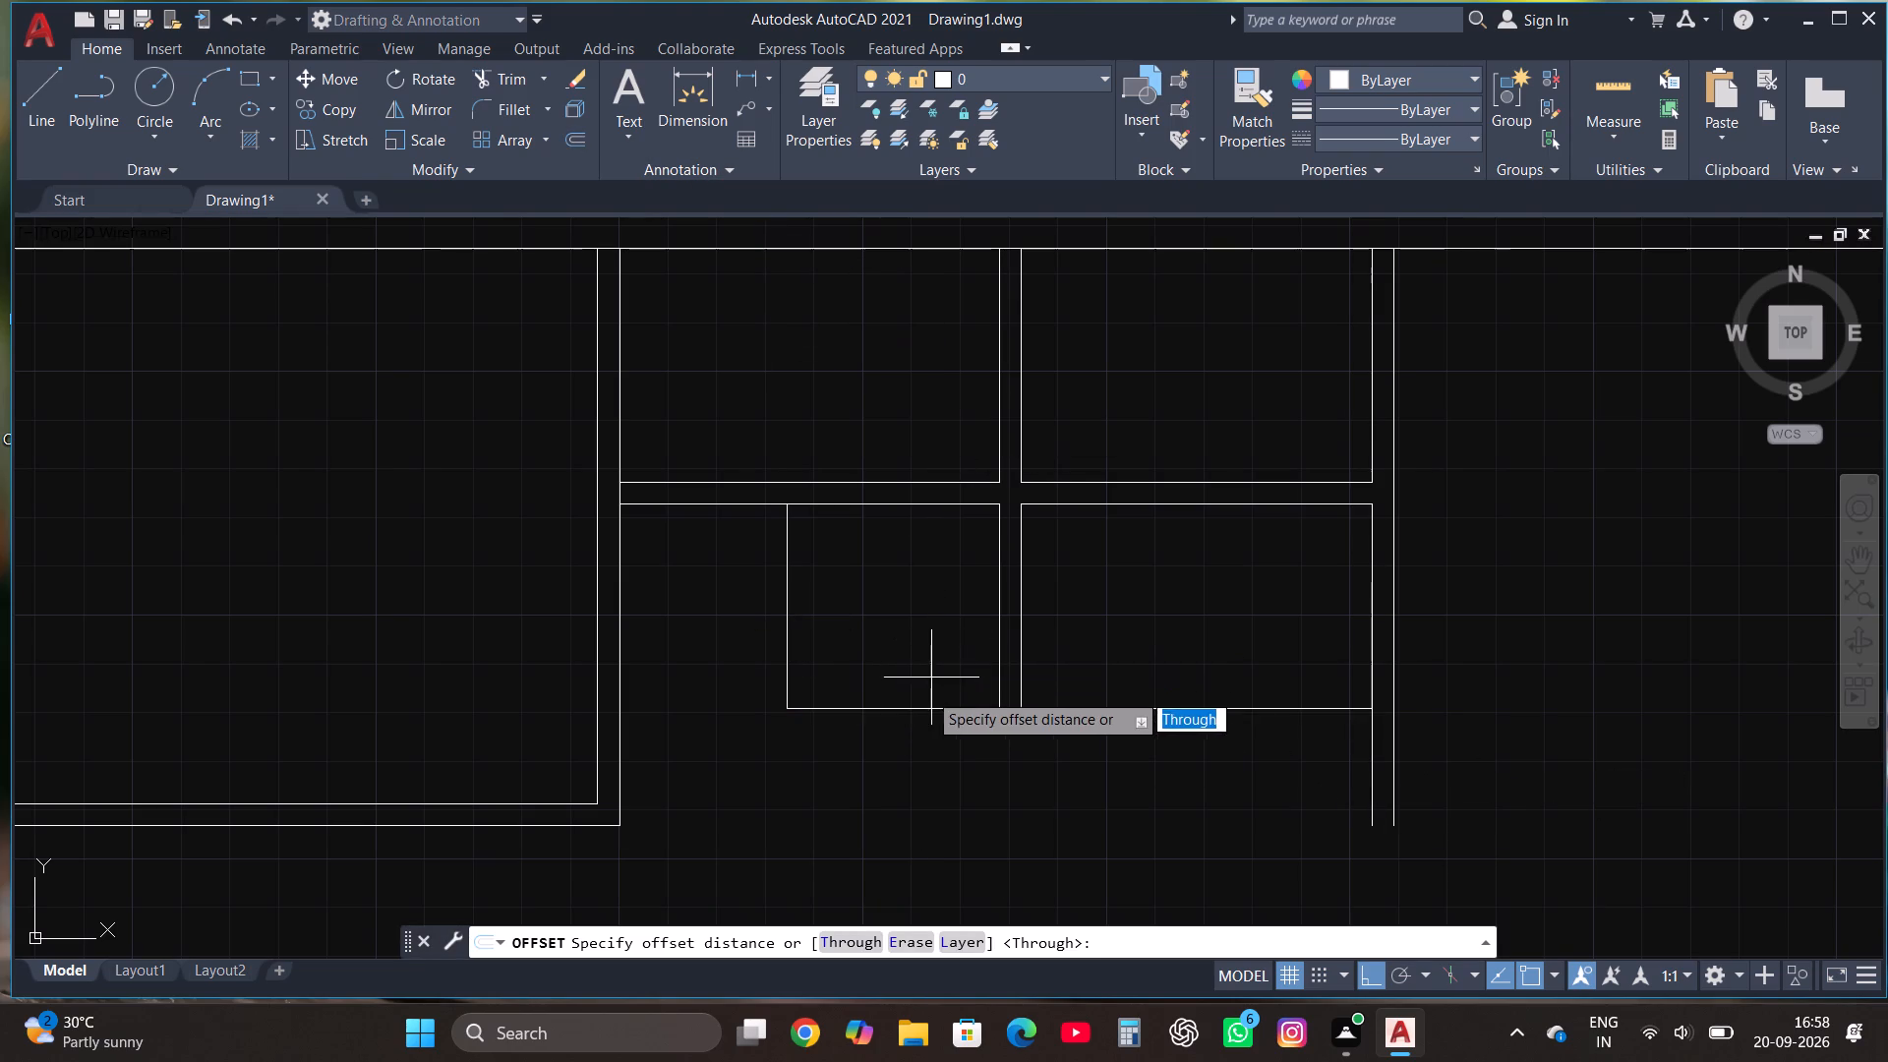
{"action": "left_click", "coordinate": [932, 707]}
{"action": "left_click", "coordinate": [932, 726]}
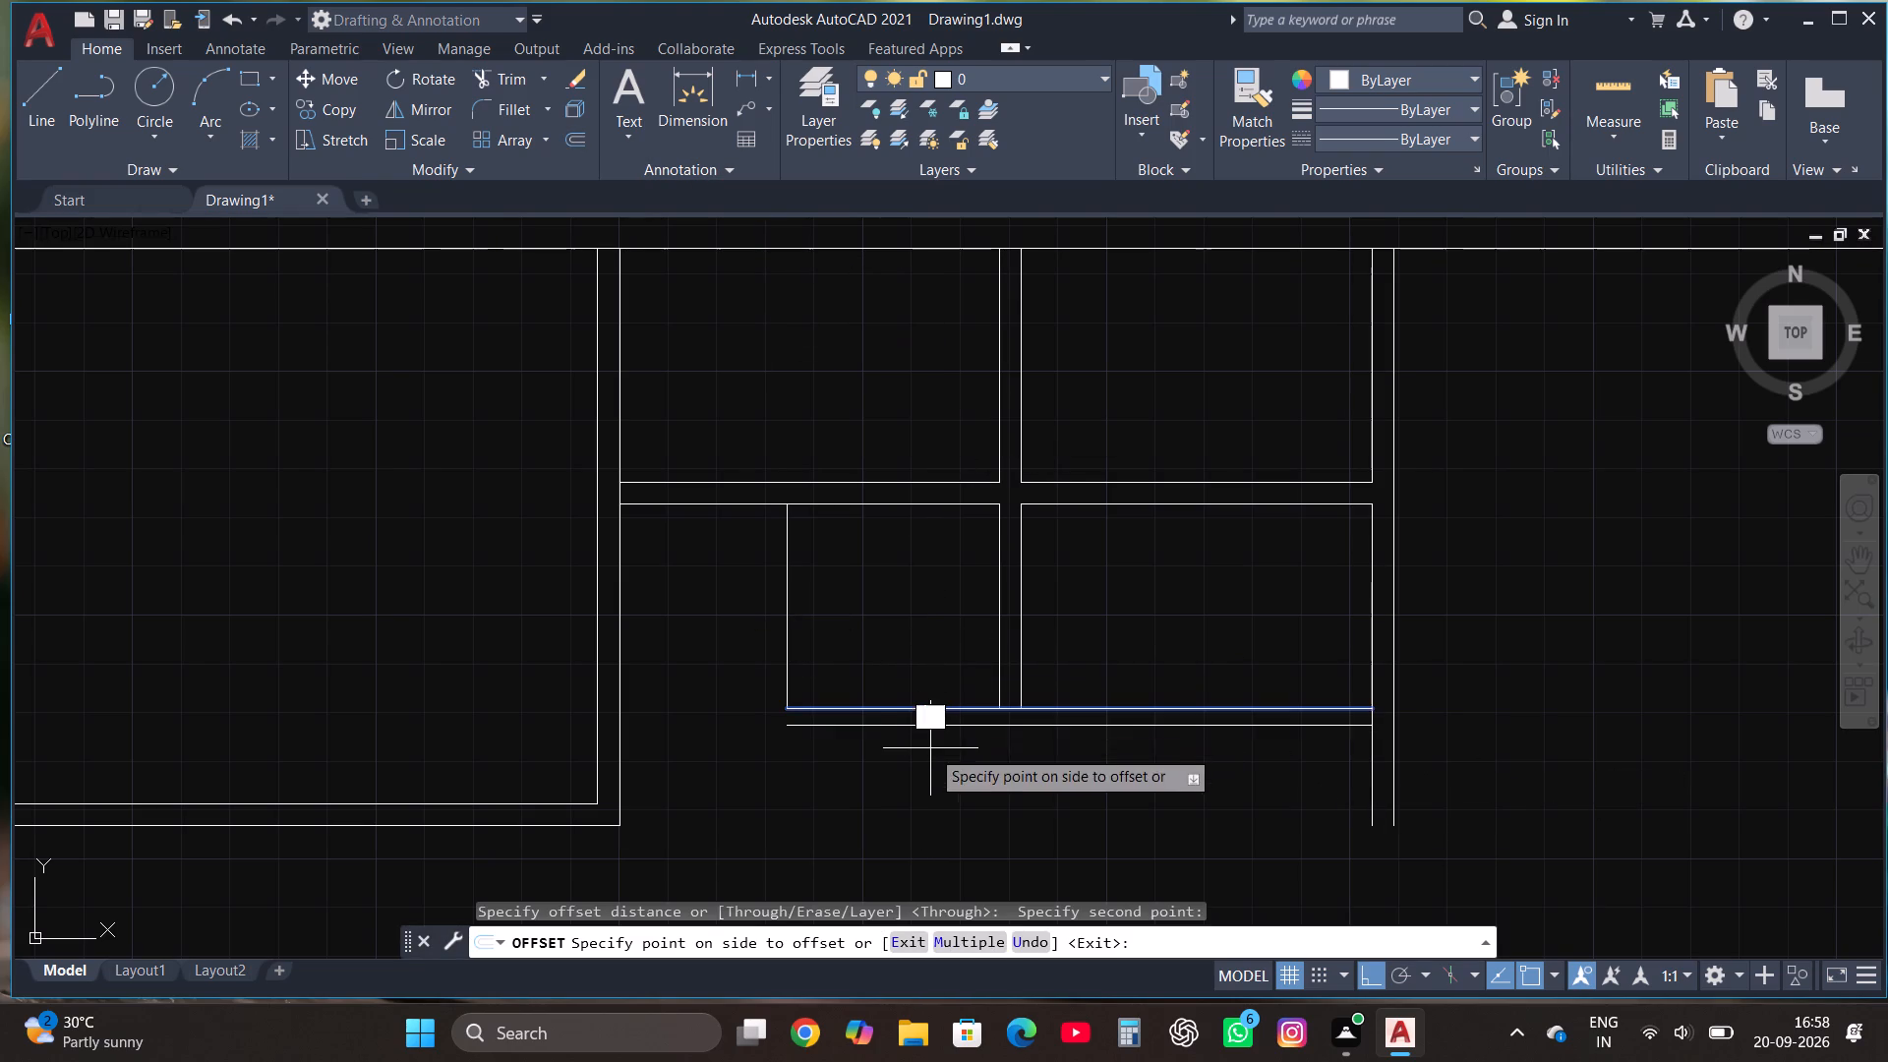
{"action": "type", "text": "4.5\""}
{"action": "key", "text": "Return"}
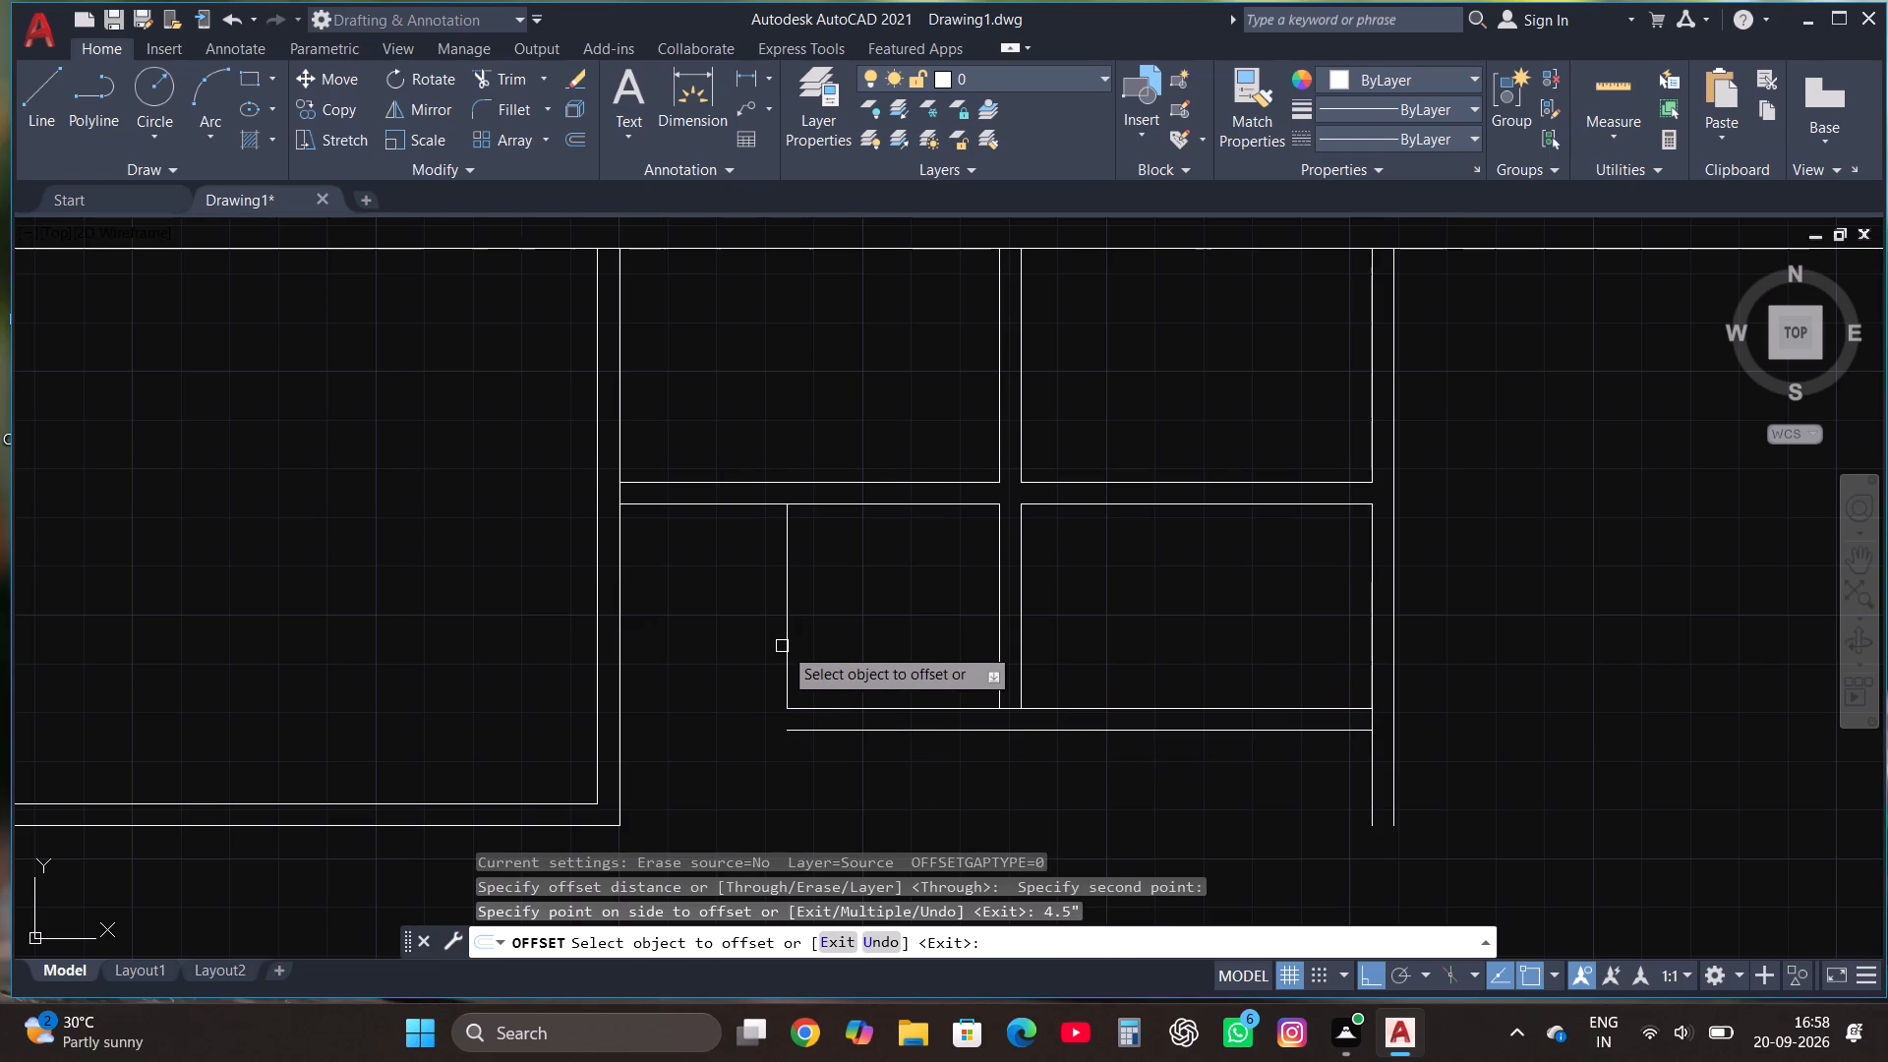
{"action": "left_click", "coordinate": [784, 646]}
{"action": "type", "text": "4.5\""}
{"action": "key", "text": "Return"}
{"action": "key", "text": "Escape"}
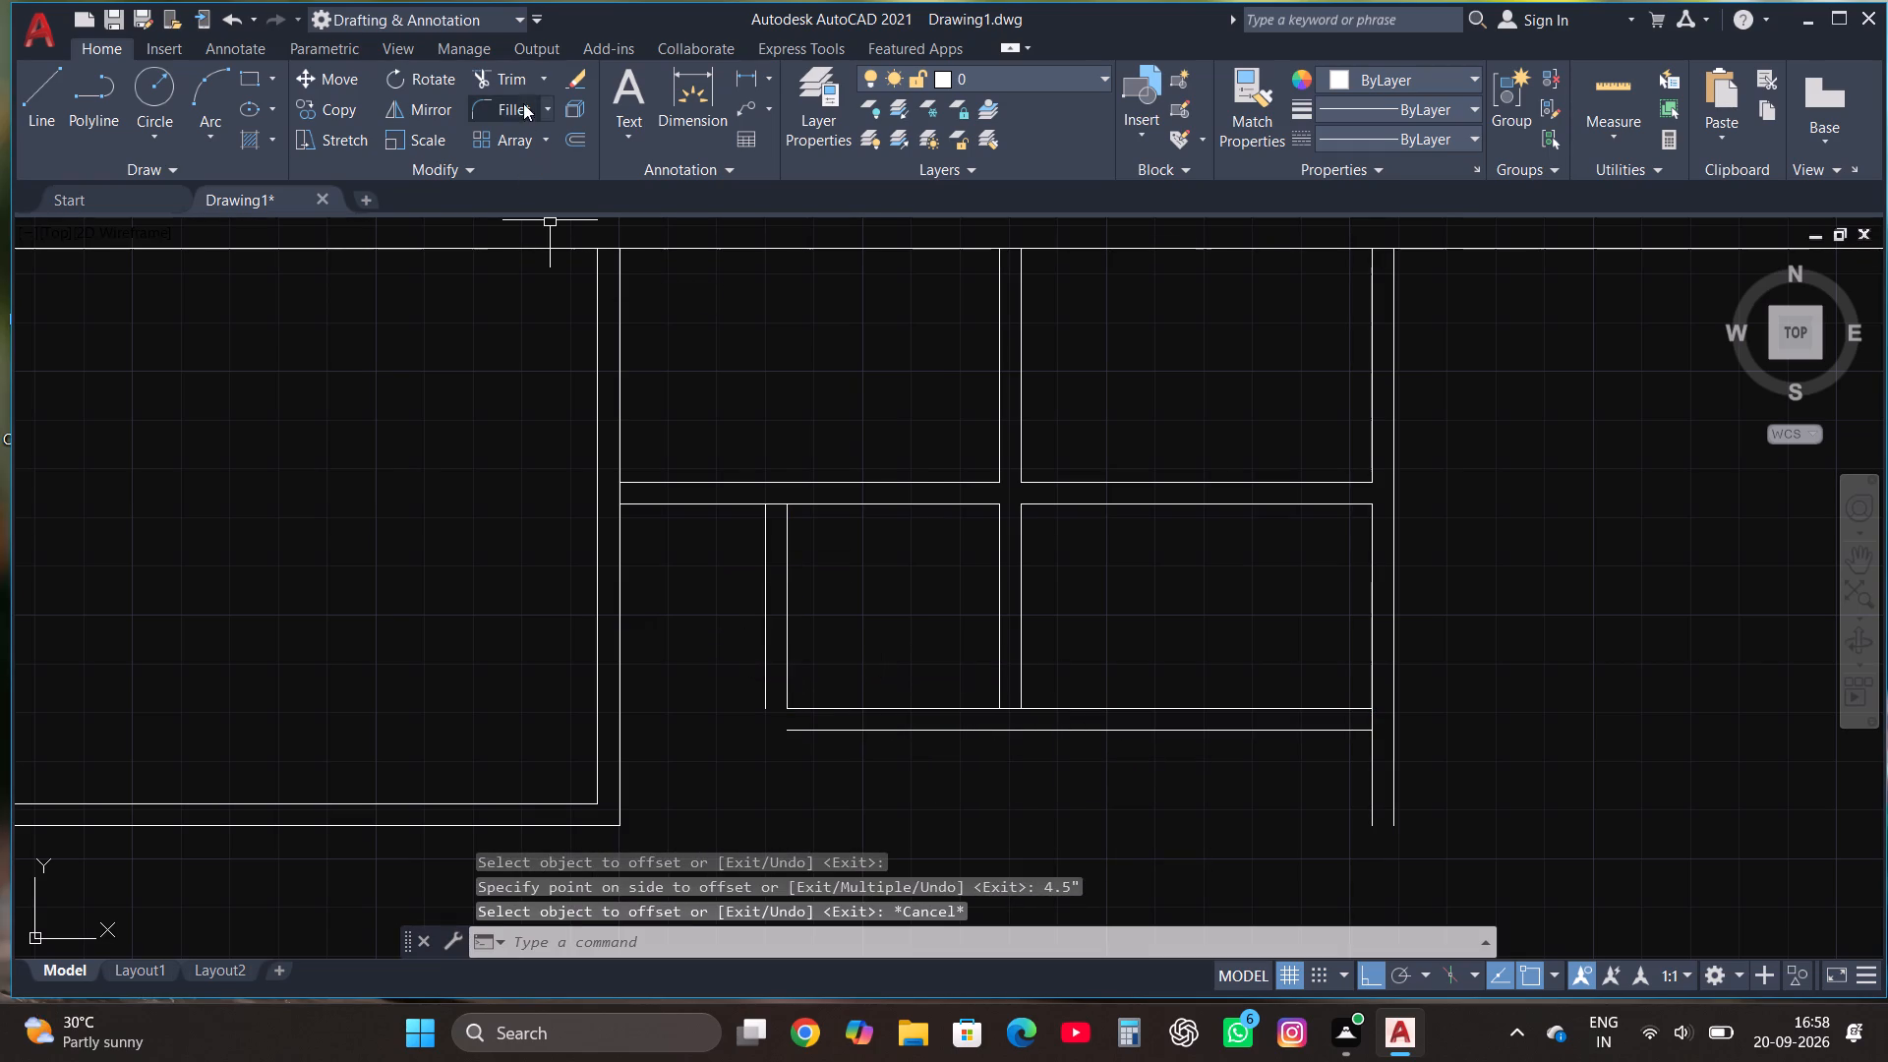
Fillet the lower offset line into square corners with the offset vertical line and the third partition's outer line.
{"action": "left_click", "coordinate": [508, 114]}
{"action": "left_click", "coordinate": [767, 660]}
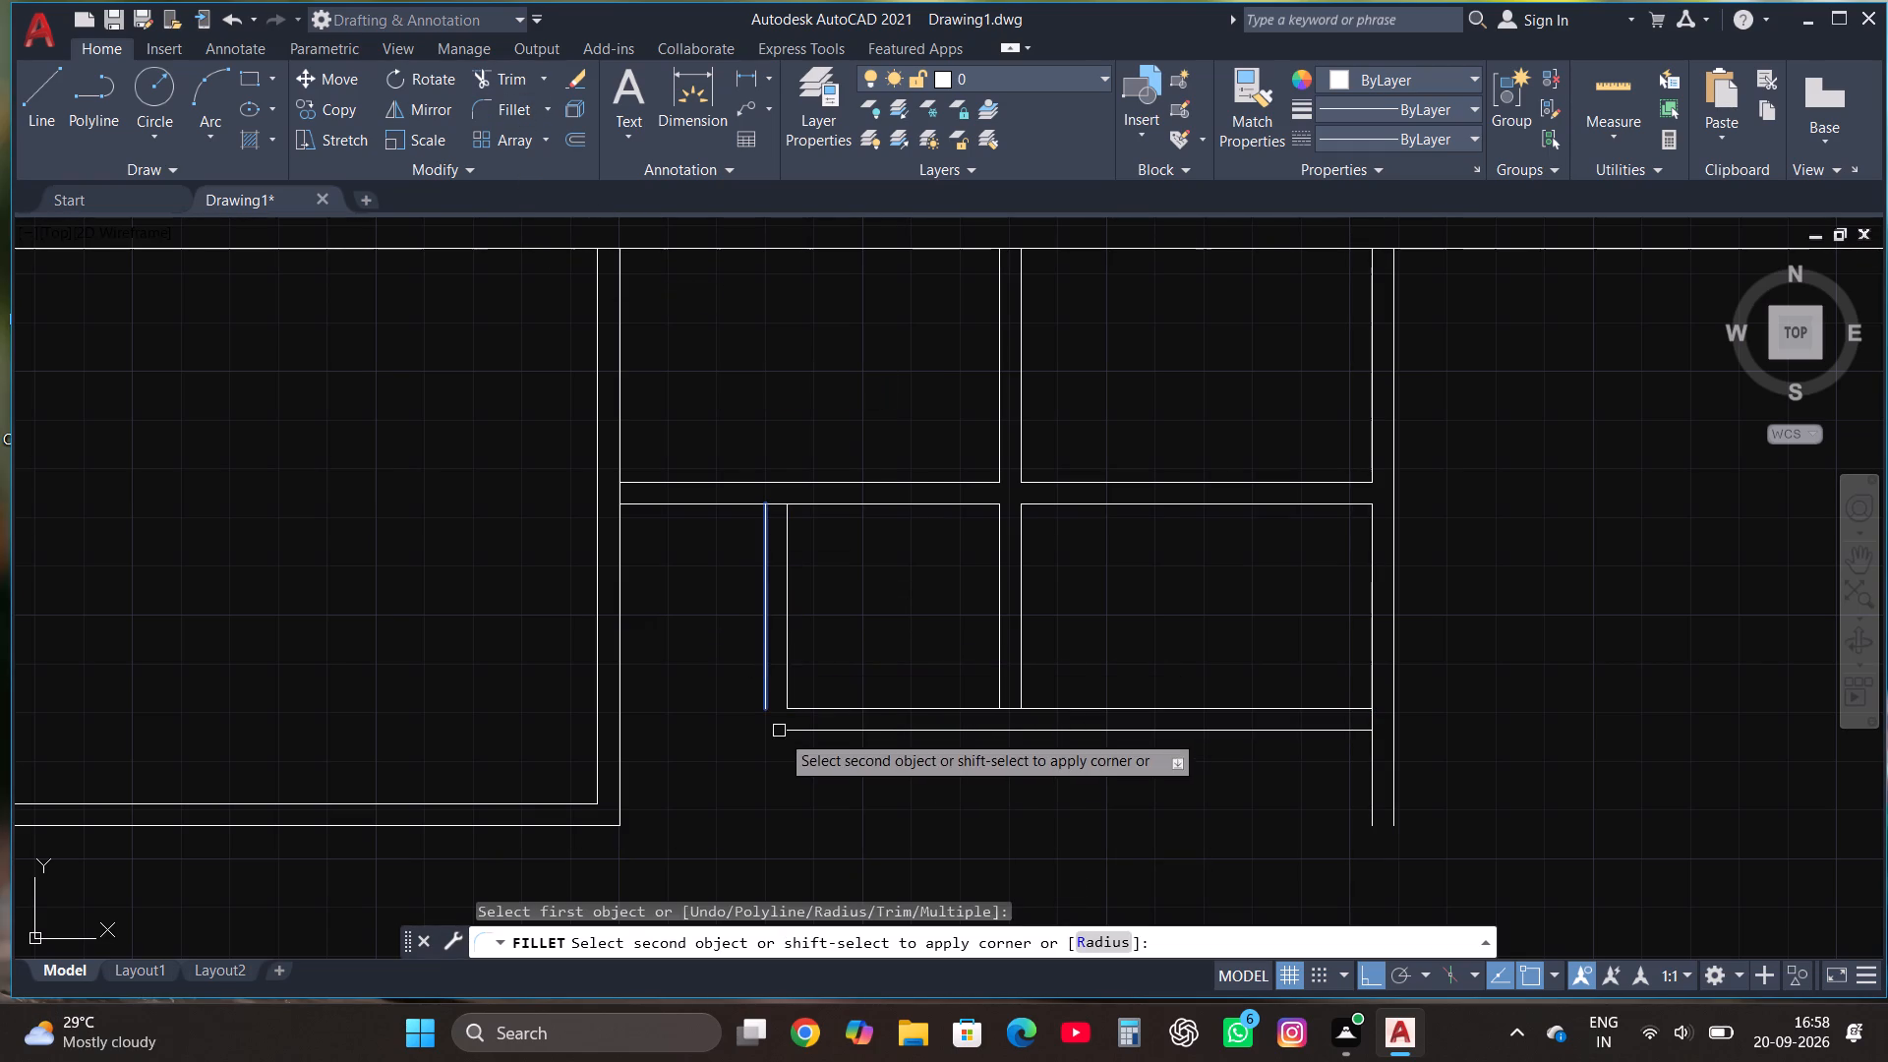
{"action": "left_click", "coordinate": [813, 734]}
{"action": "key", "text": "Escape"}
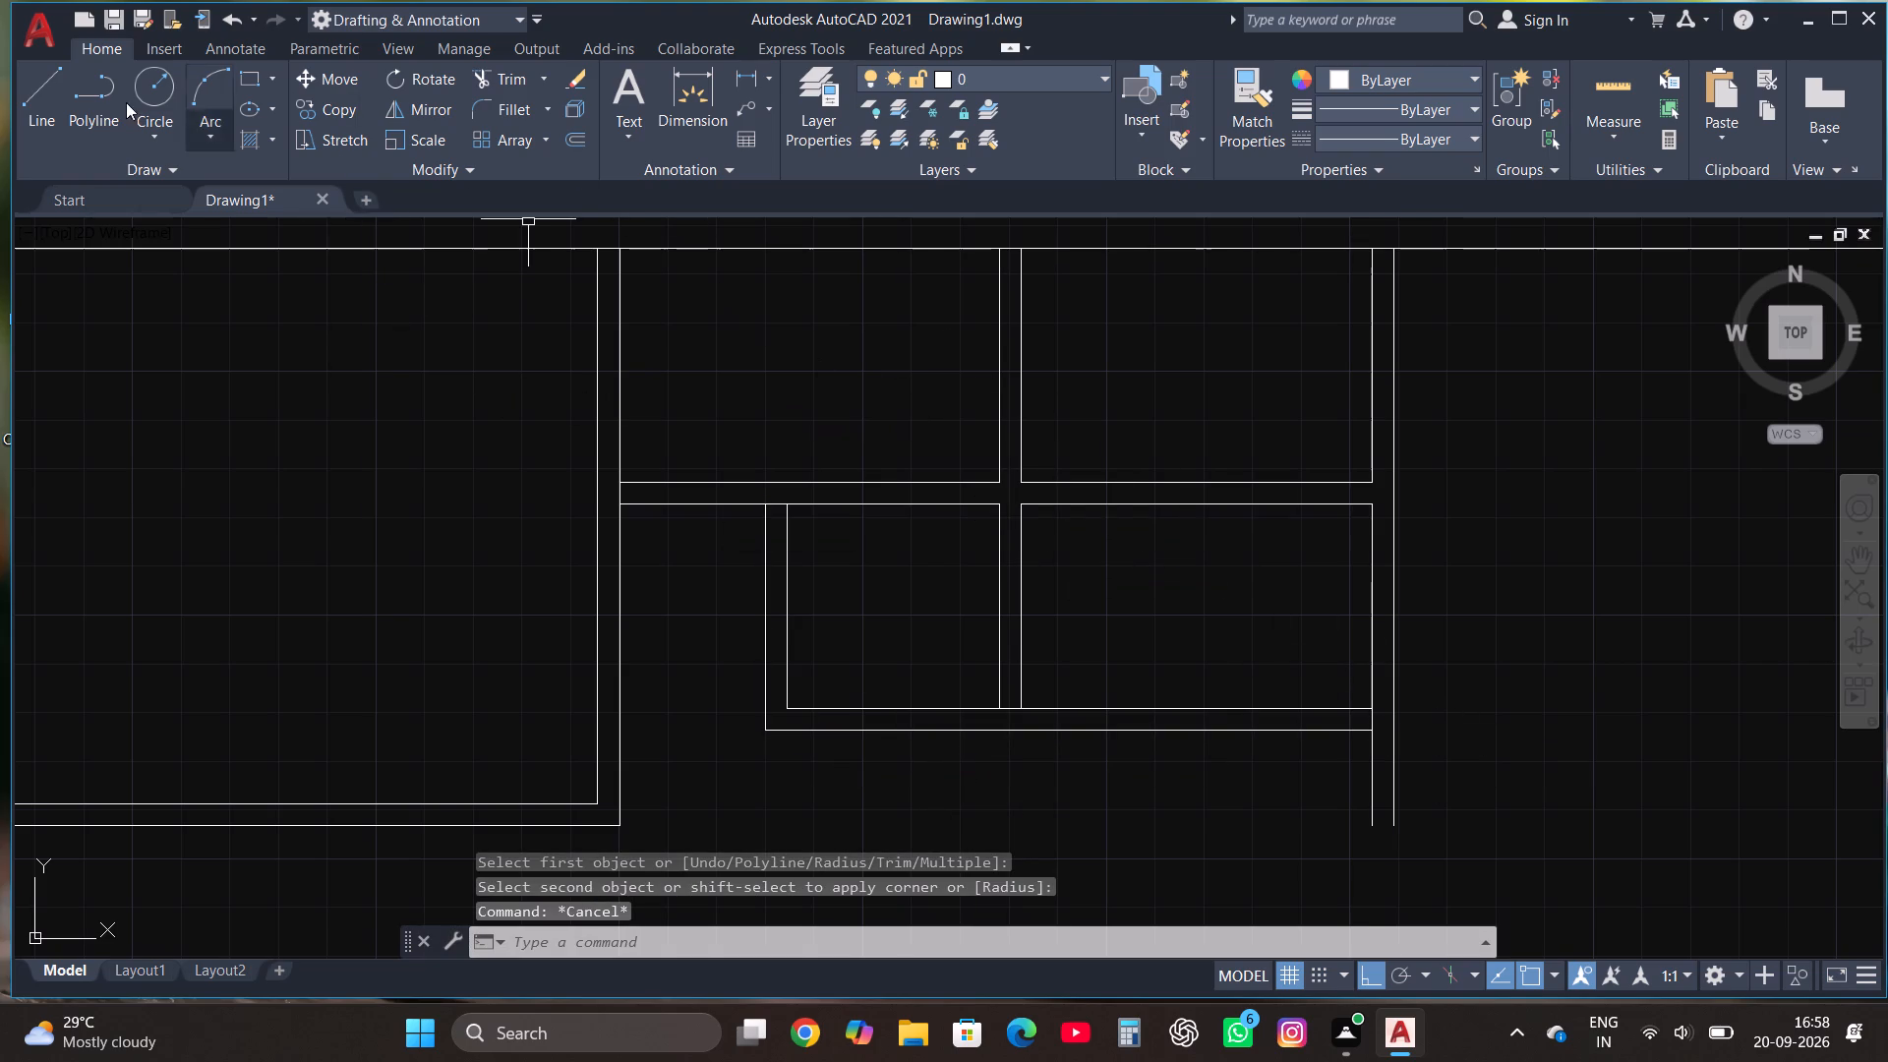
{"action": "left_click", "coordinate": [512, 113]}
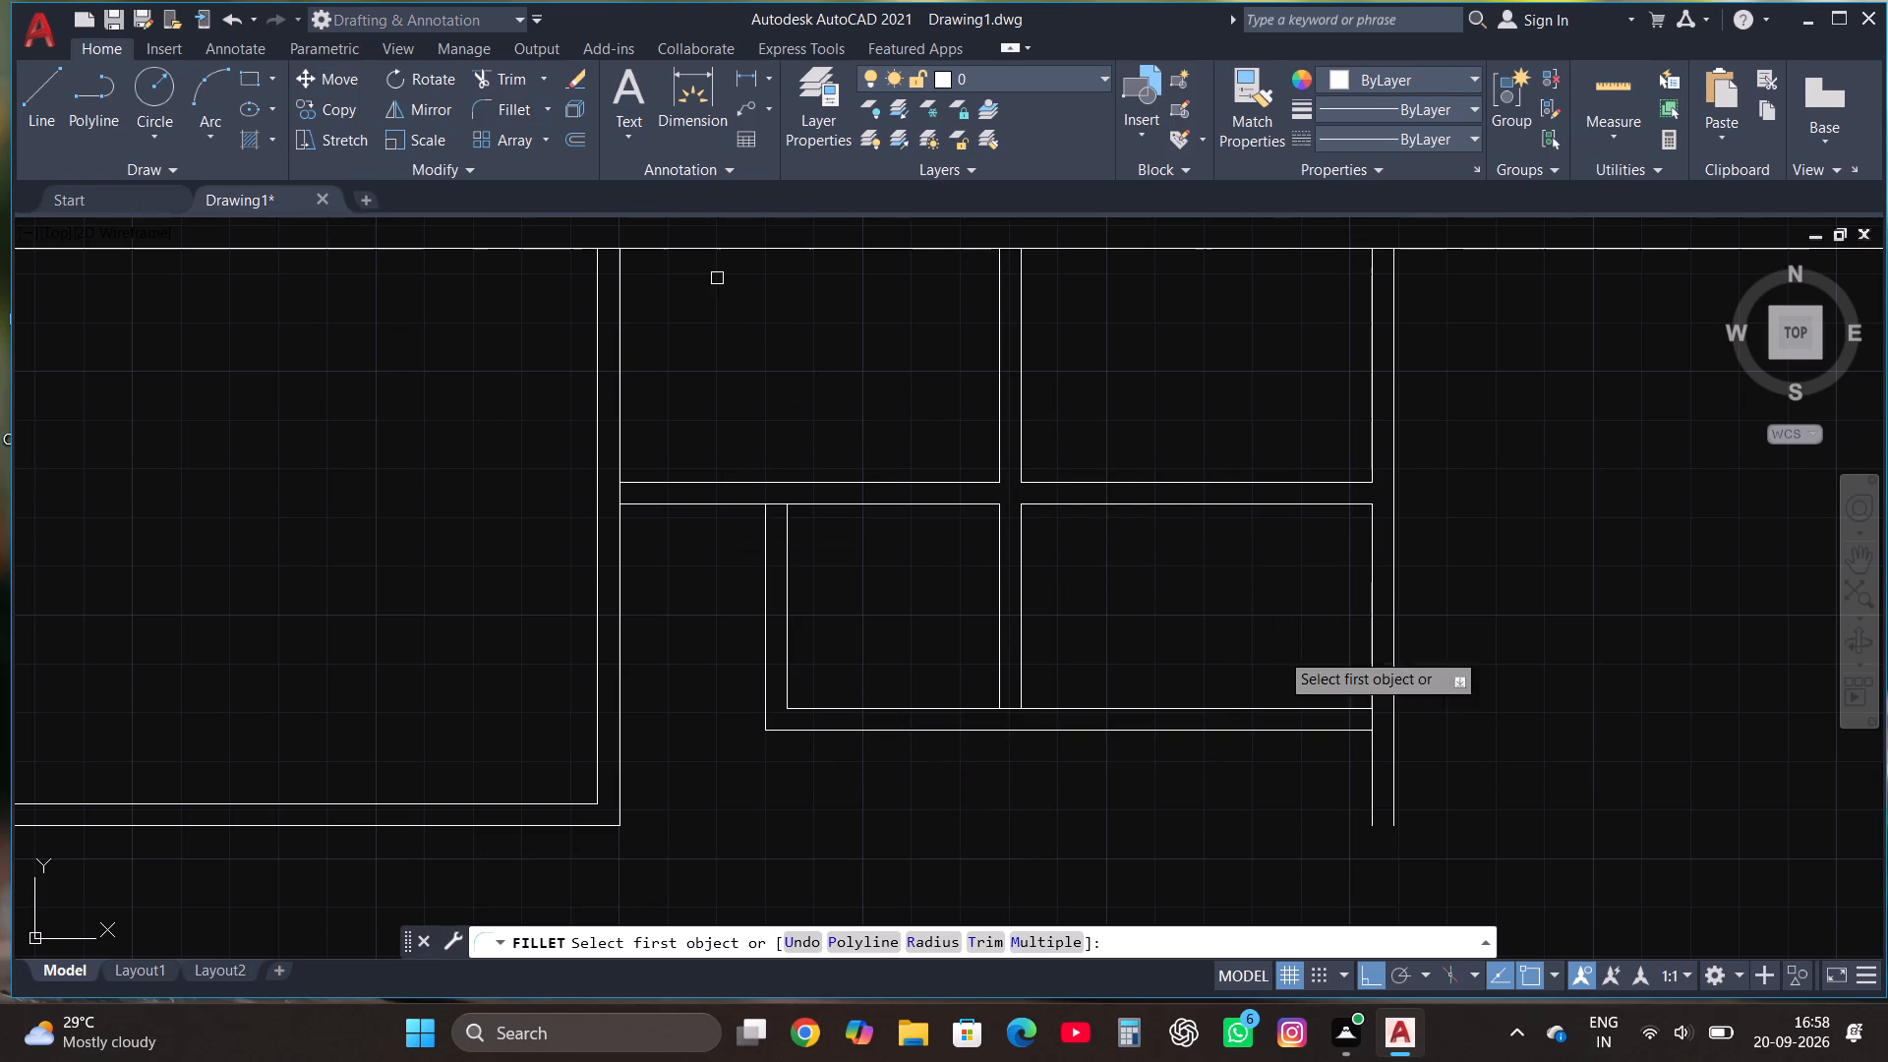
{"action": "left_click", "coordinate": [1345, 732]}
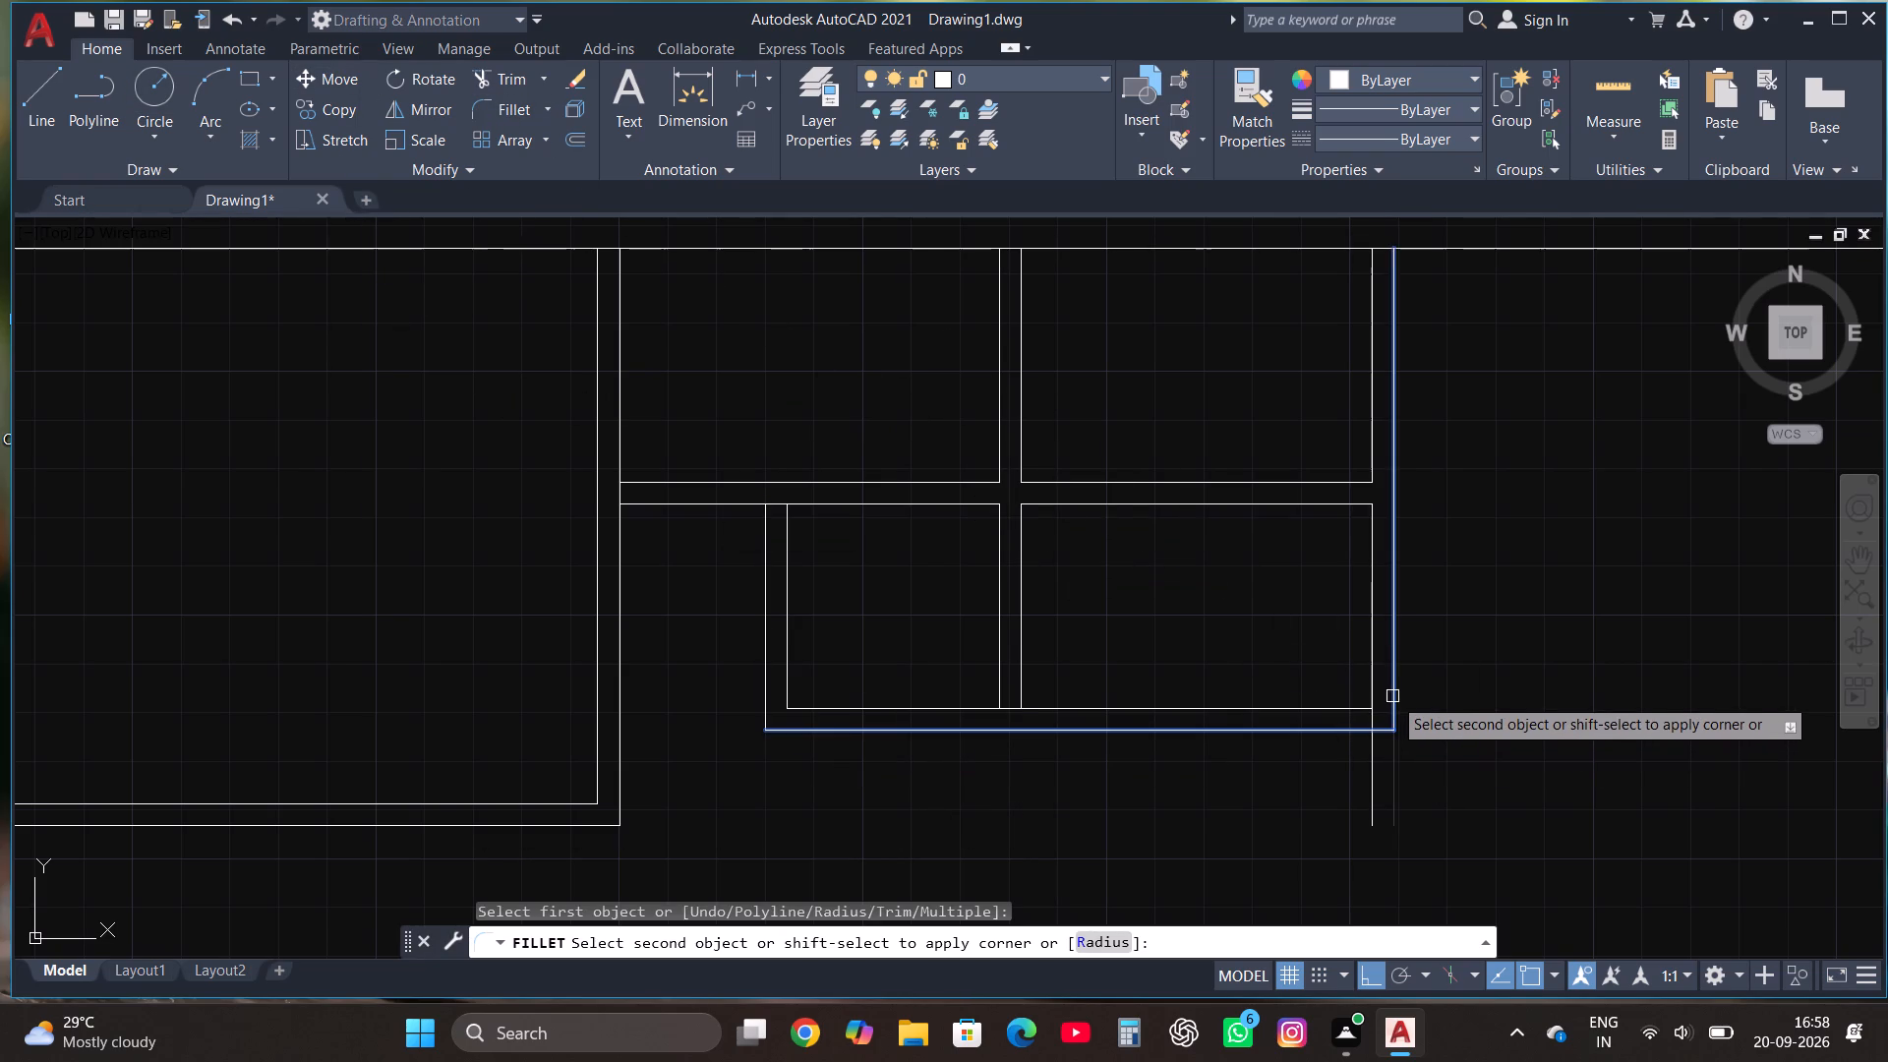
{"action": "left_click", "coordinate": [1392, 696]}
{"action": "key", "text": "Escape"}
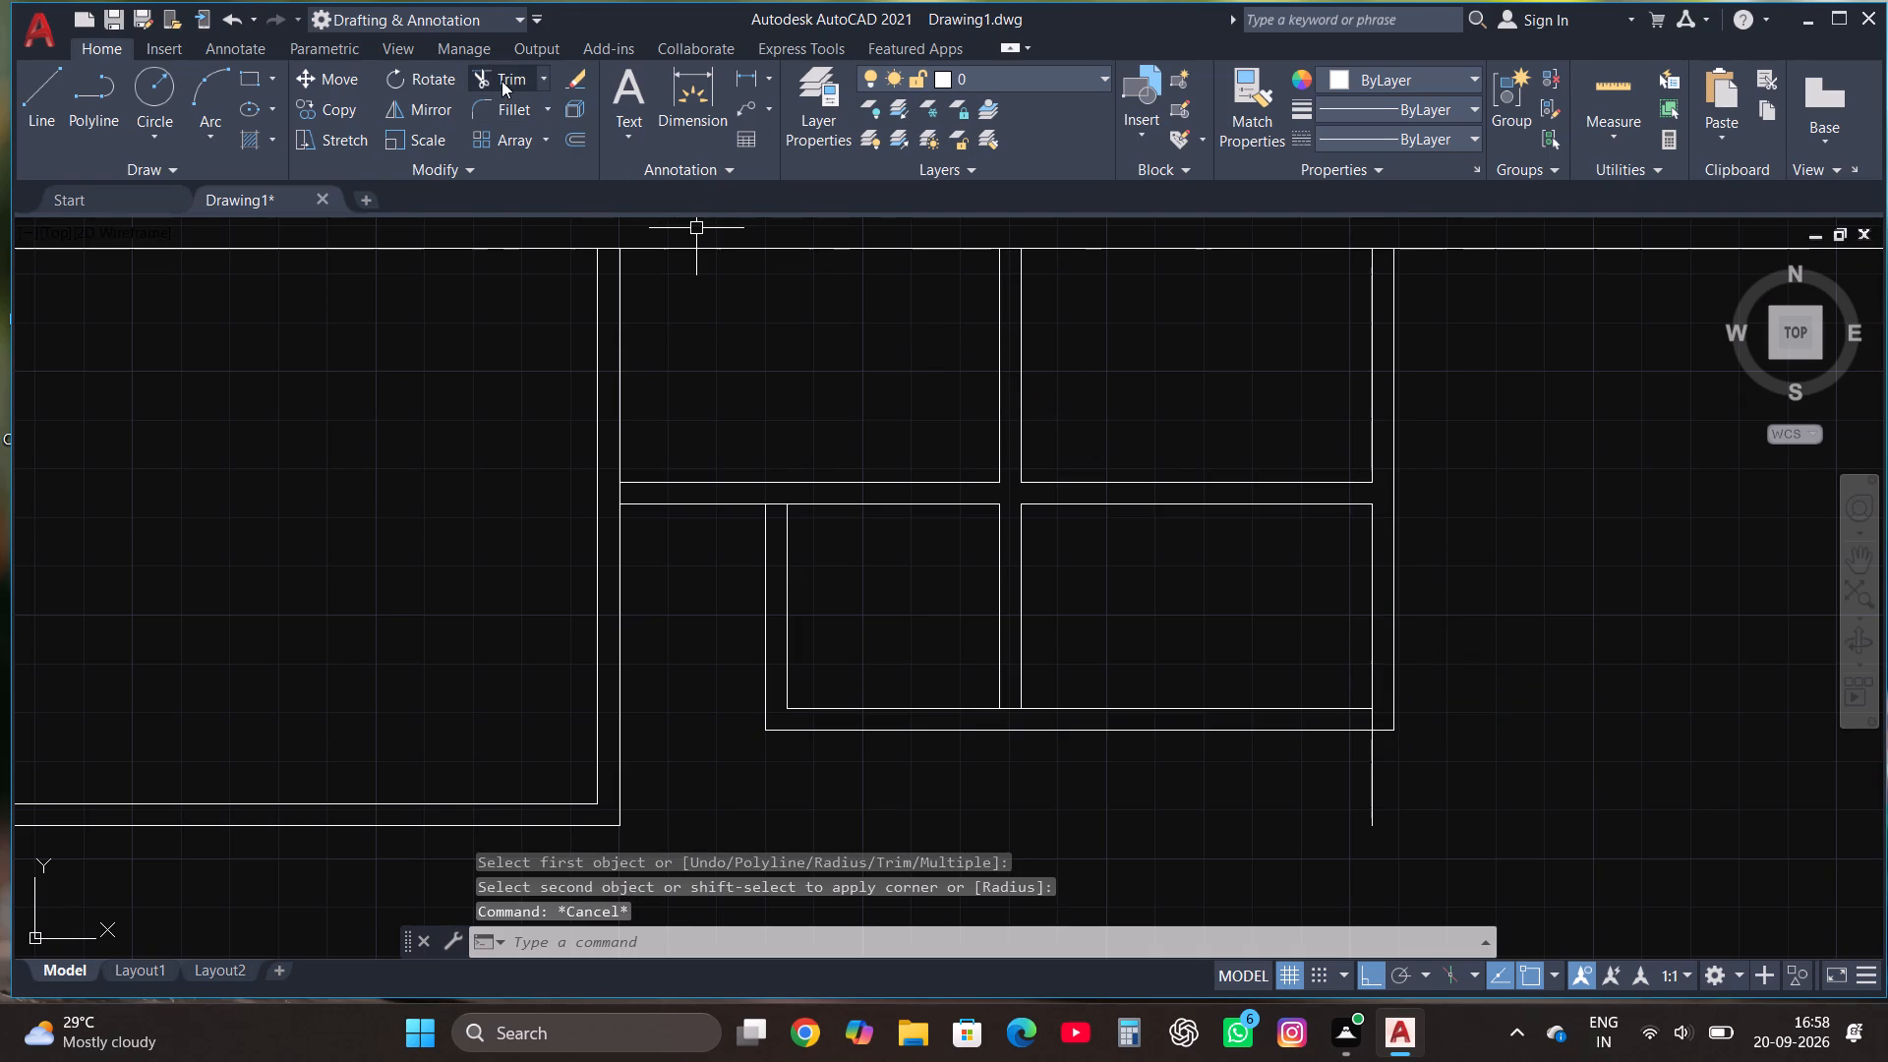
Trim the third partition's leftover line below the new wall and clear the segments crossing the new wall's junctions with the partitions.
{"action": "left_click", "coordinate": [501, 81]}
{"action": "left_click", "coordinate": [1367, 779]}
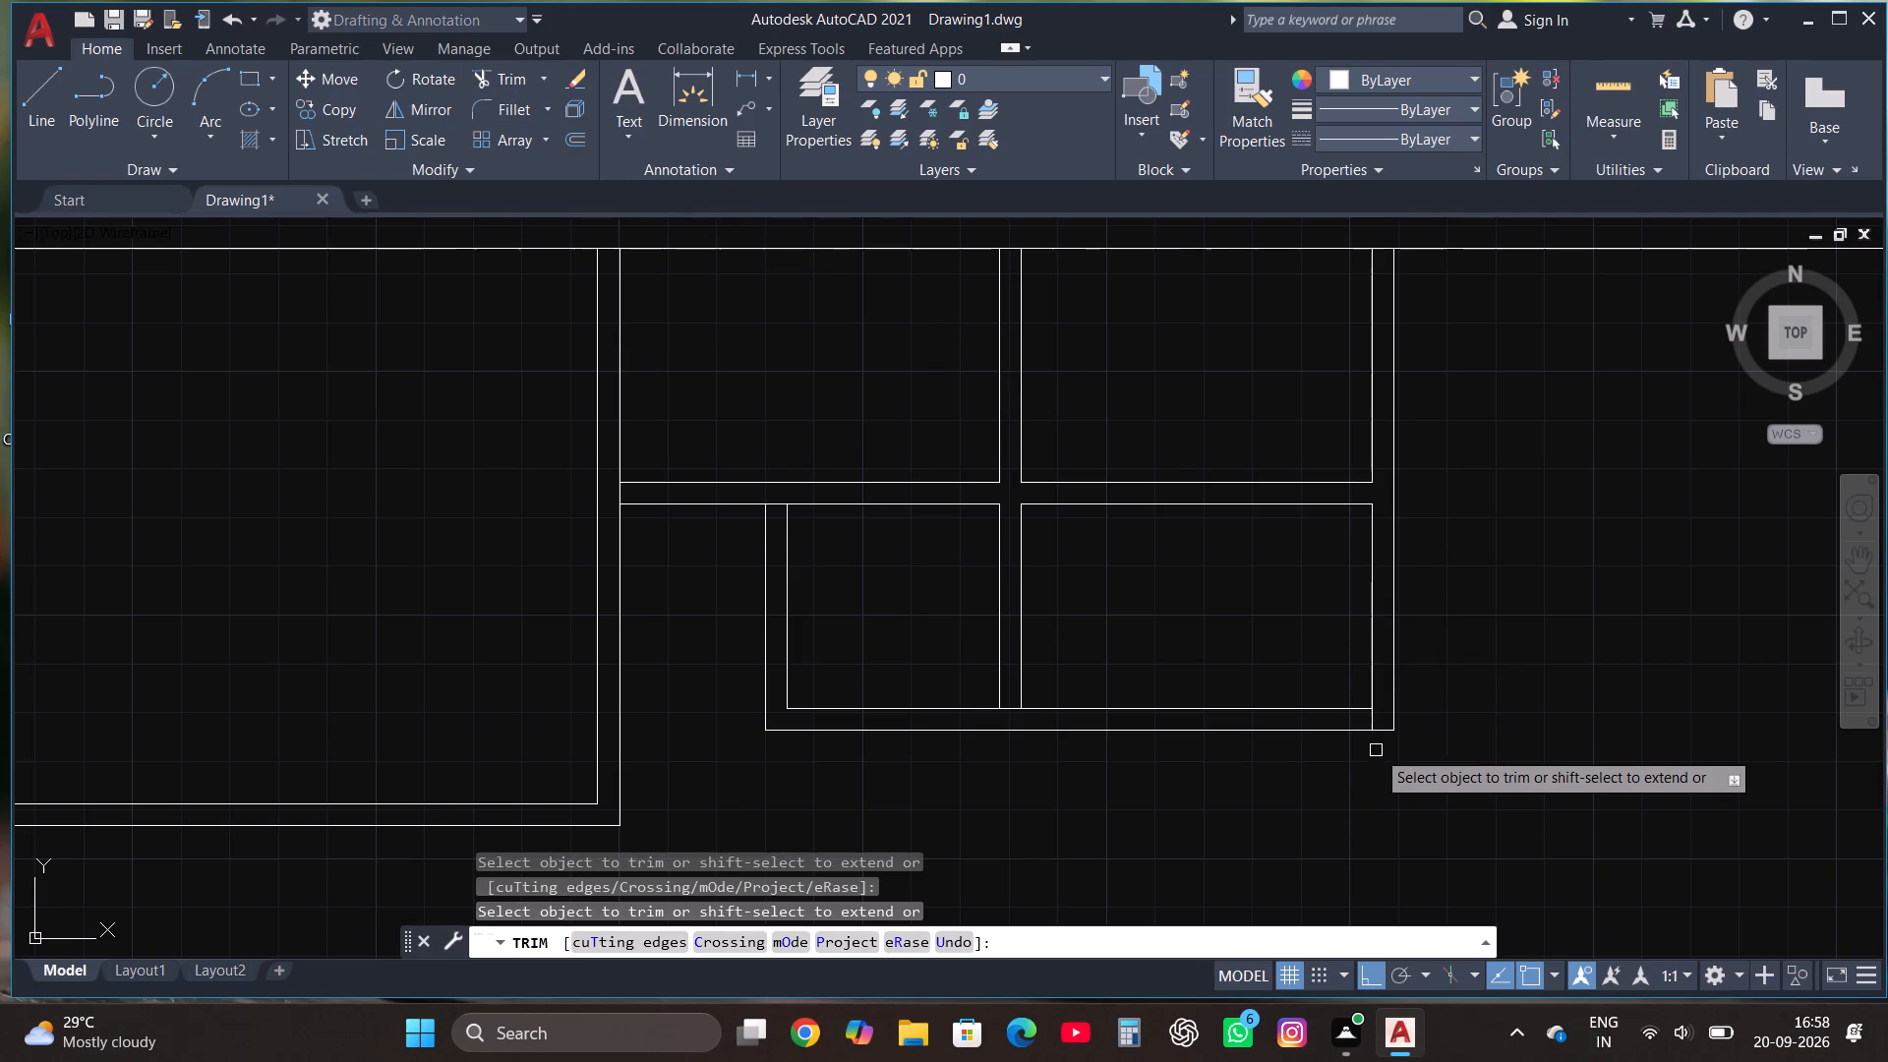
{"action": "left_click", "coordinate": [1375, 717]}
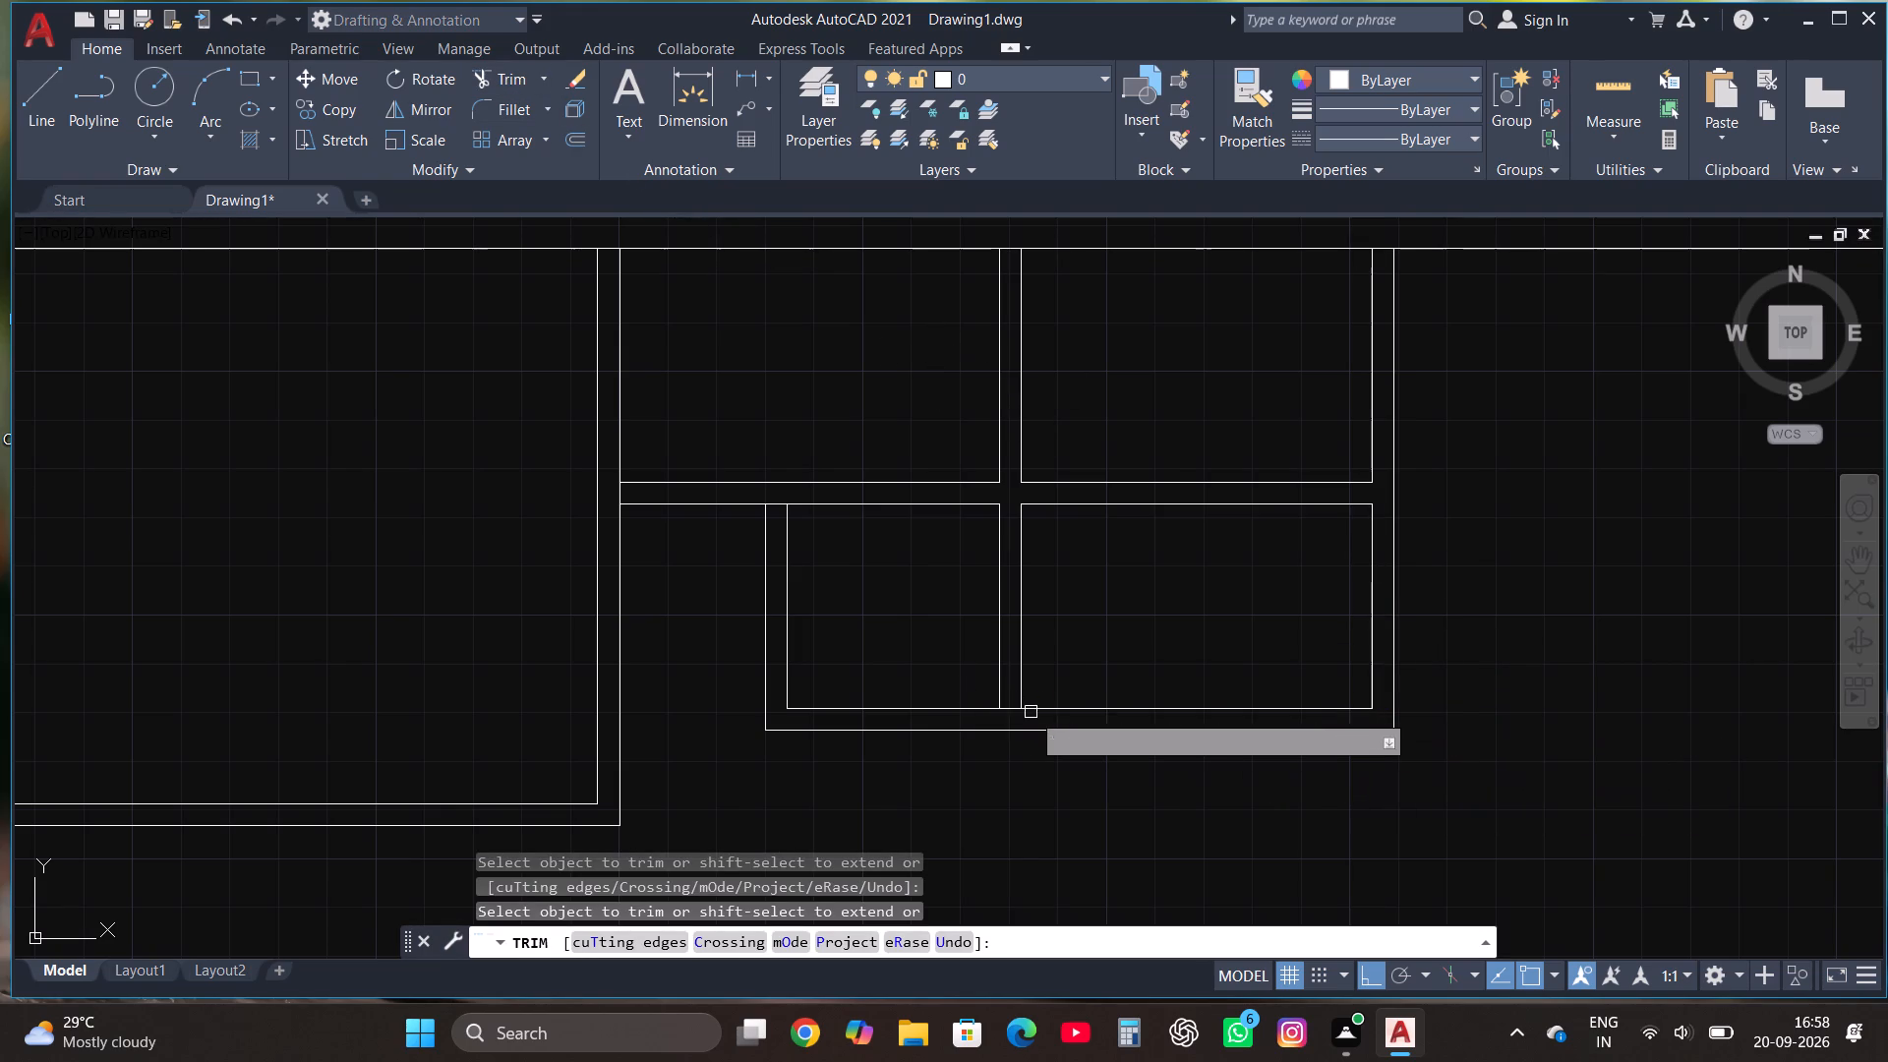
{"action": "left_click", "coordinate": [1016, 706]}
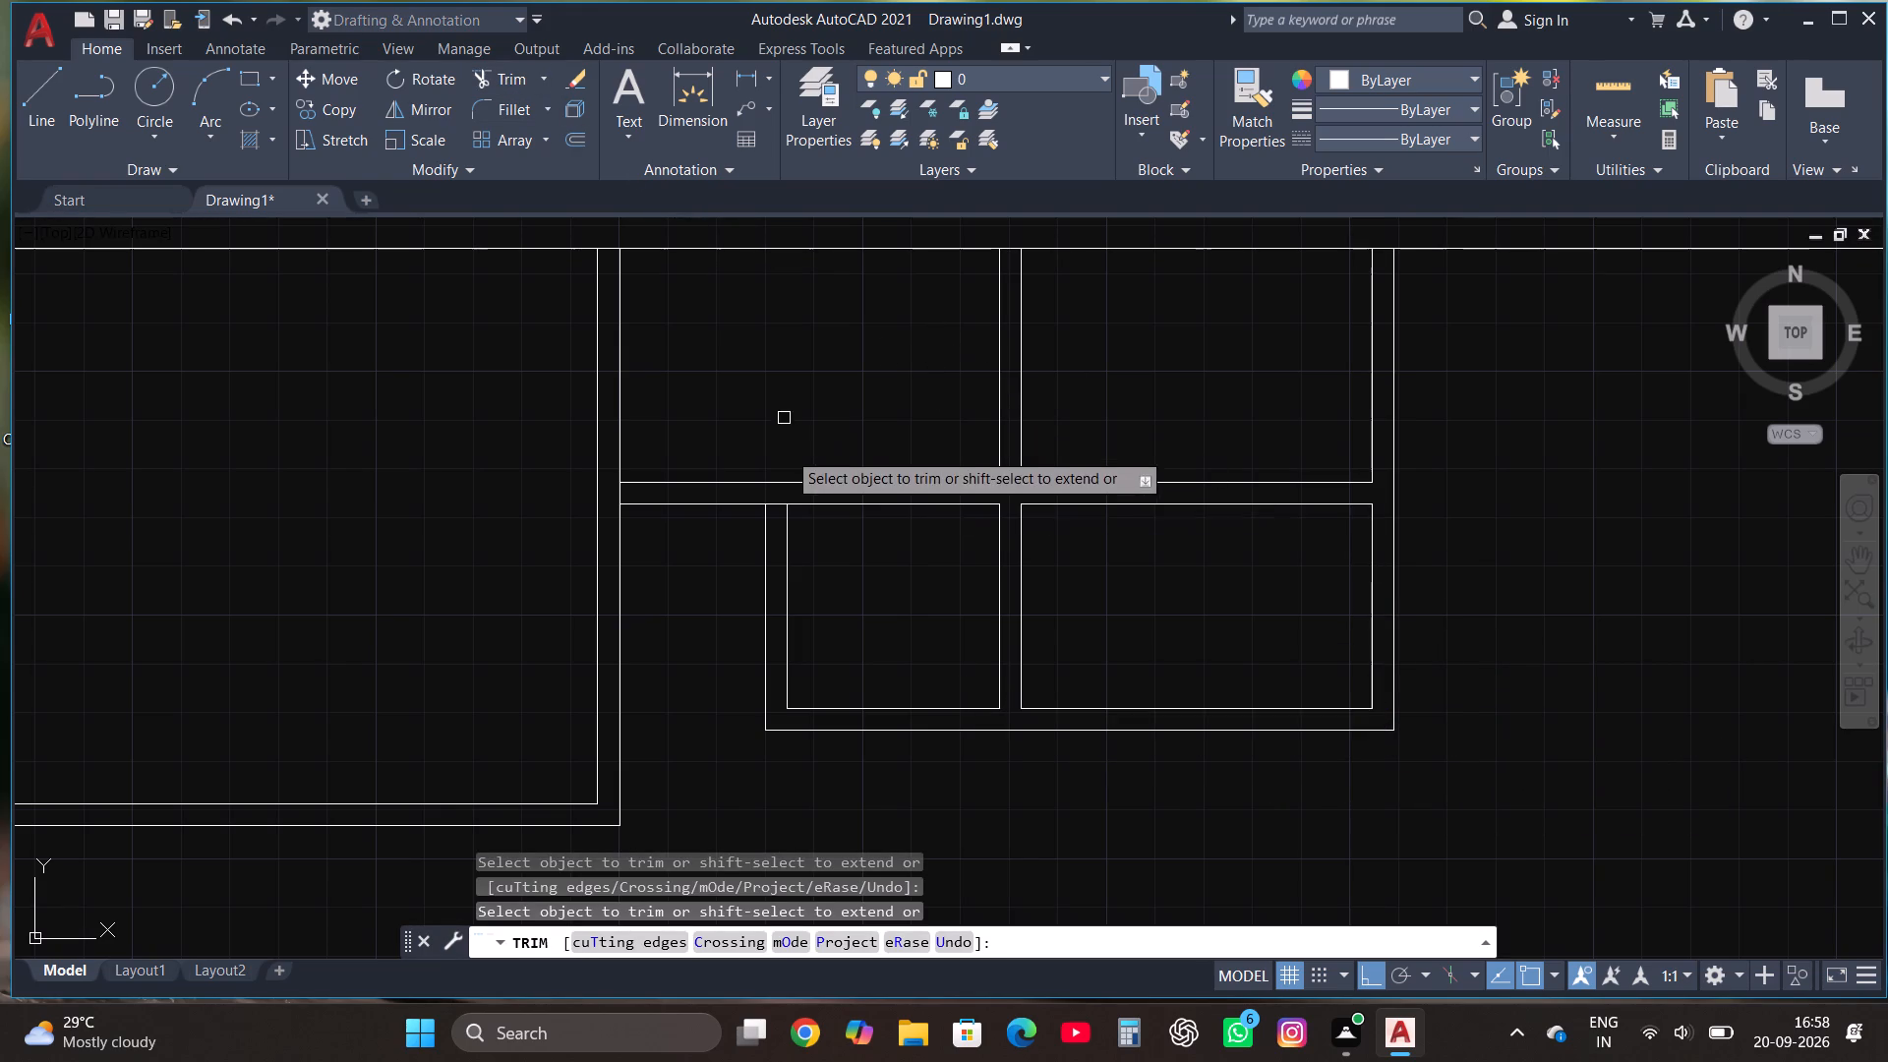
{"action": "left_click", "coordinate": [779, 502]}
{"action": "key", "text": "Escape"}
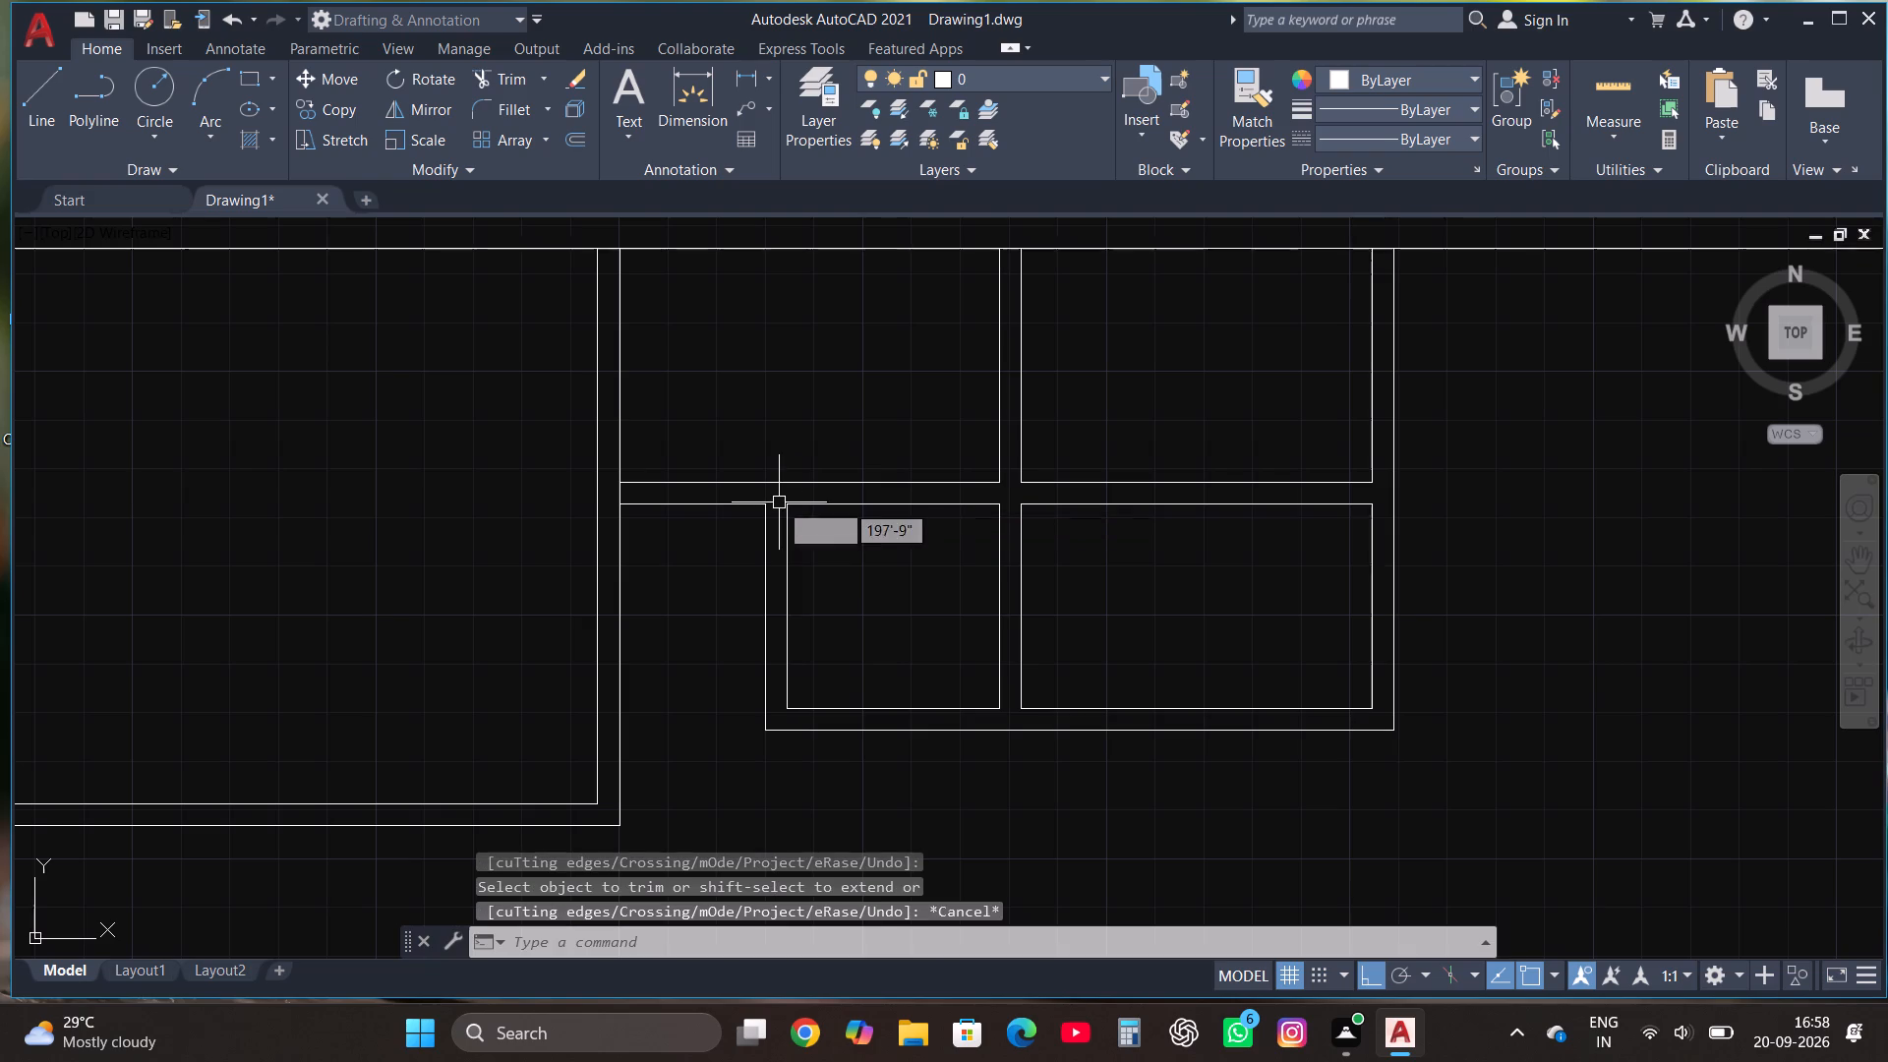
Draw a horizontal line from the new wall's outer lower corner at the third partition across the fourth partition into the east outer wall.
{"action": "scroll", "coordinate": [834, 557], "scroll_direction": "down", "scroll_amount": 2}
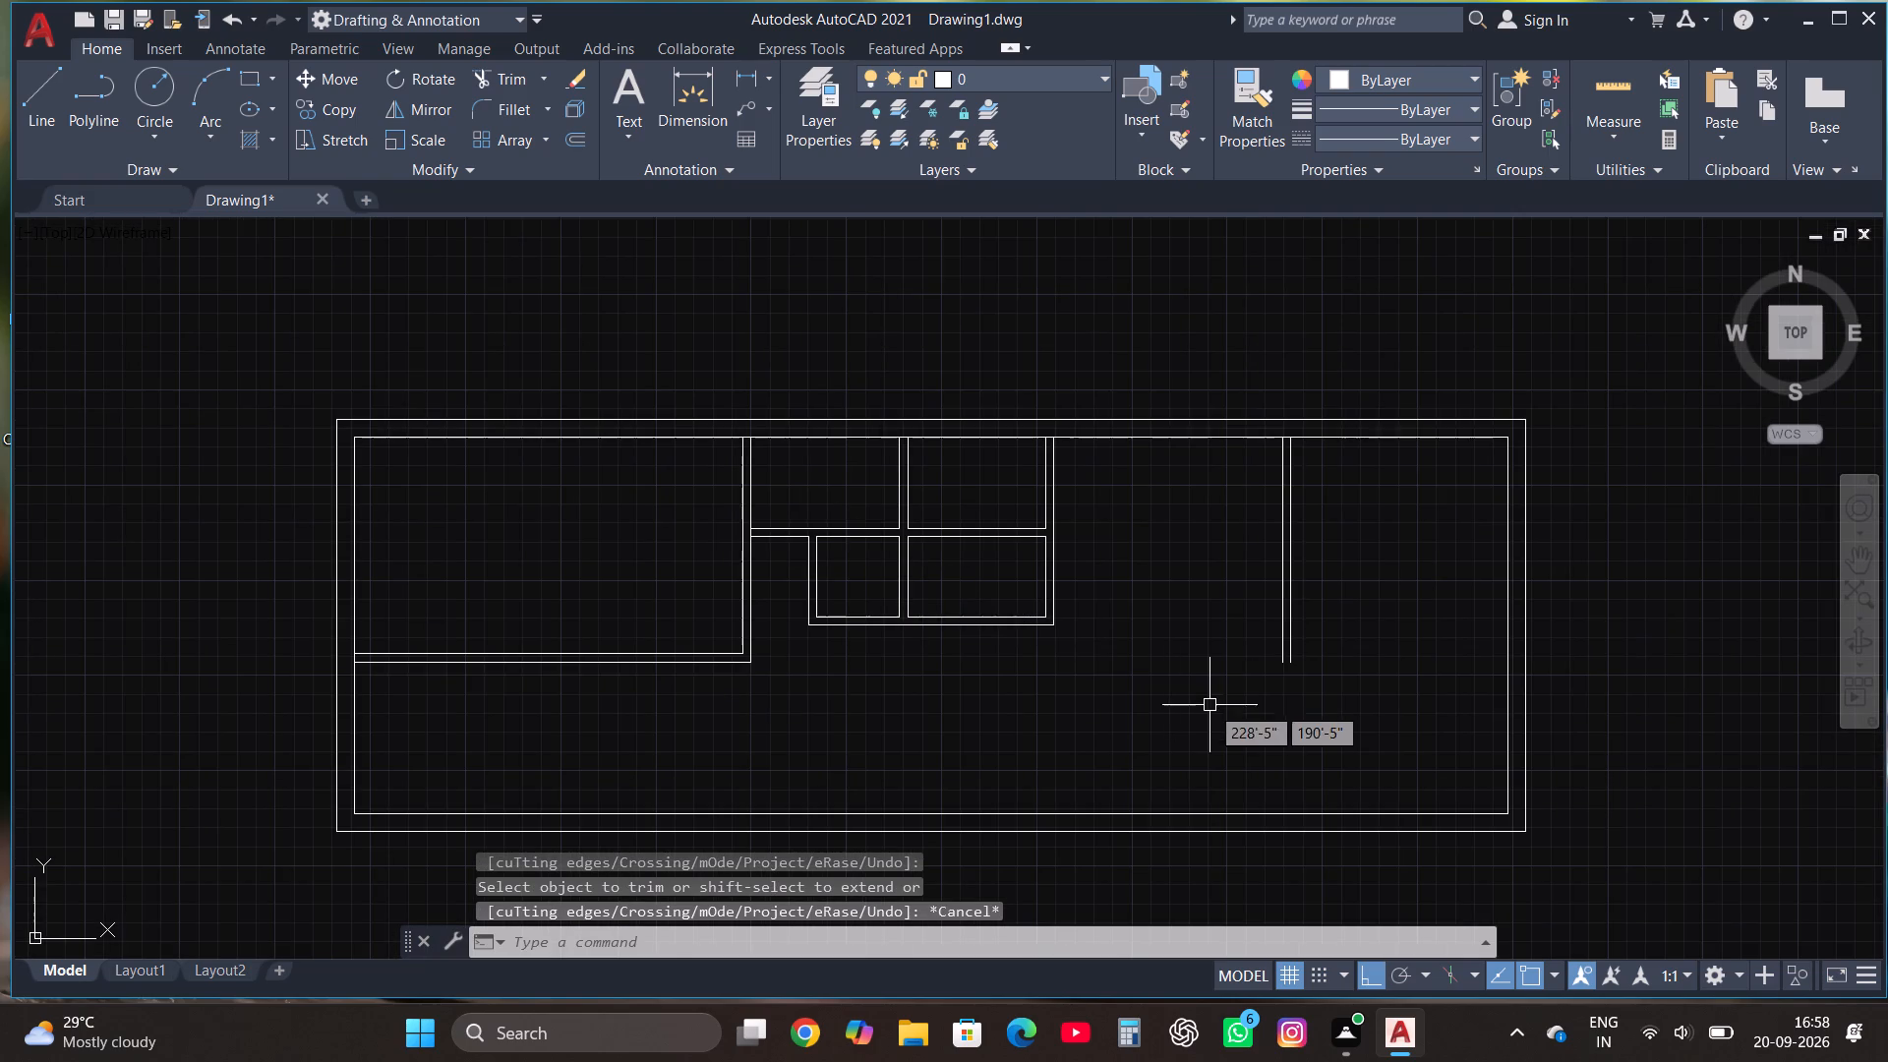
{"action": "scroll", "coordinate": [1396, 665], "scroll_direction": "up", "scroll_amount": 1}
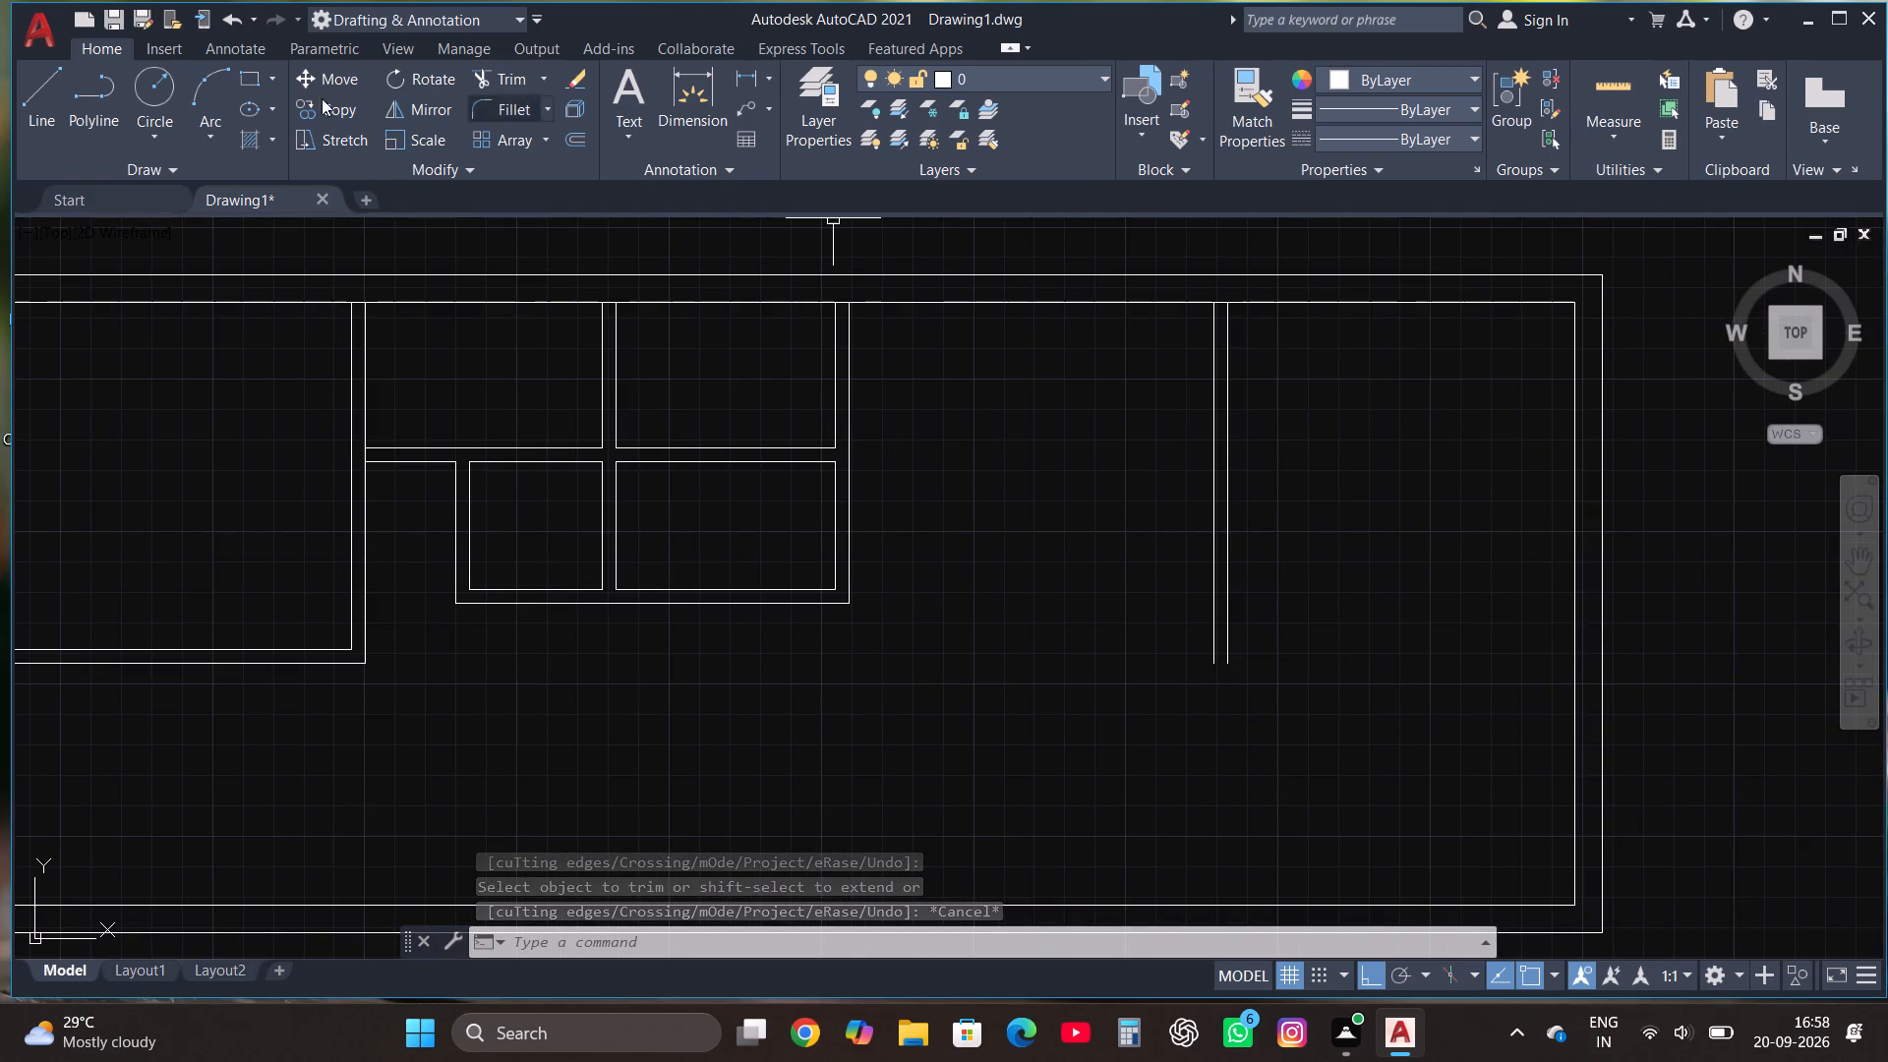
{"action": "left_click", "coordinate": [40, 92]}
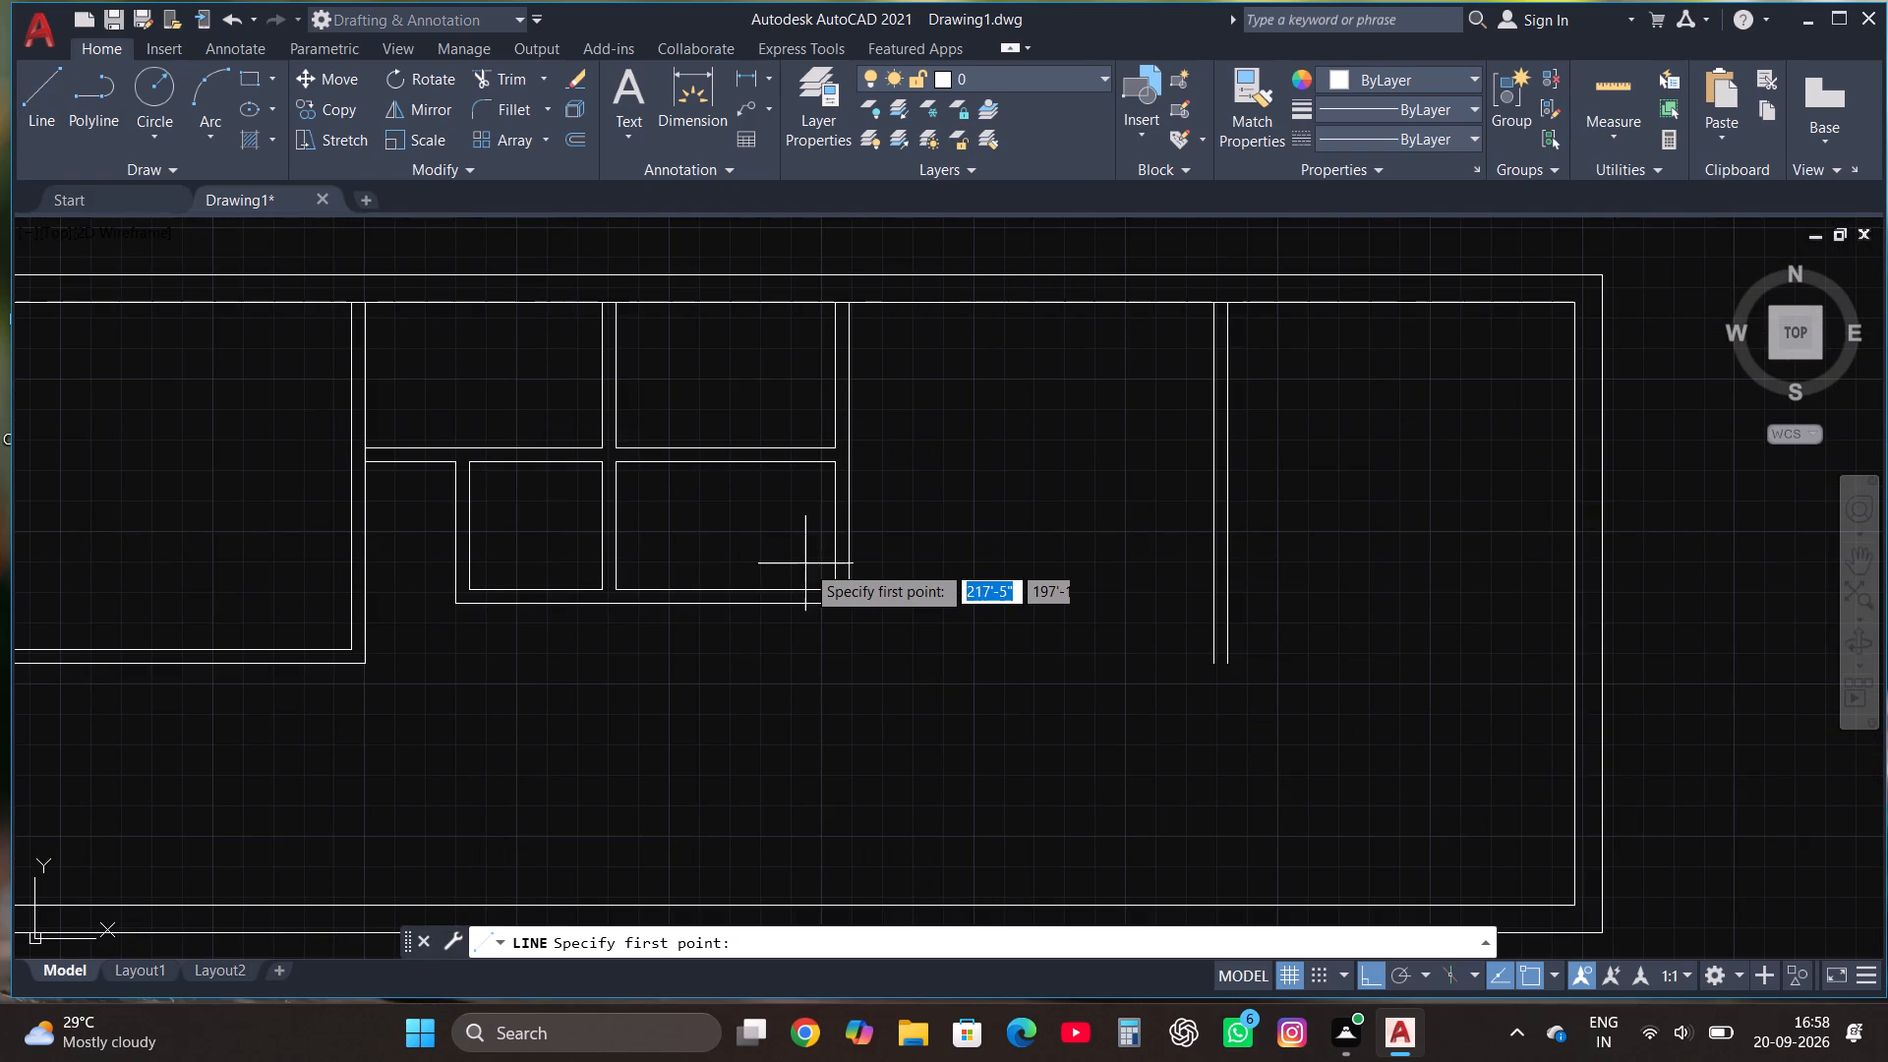
{"action": "scroll", "coordinate": [805, 563], "scroll_direction": "up", "scroll_amount": 1}
{"action": "left_click", "coordinate": [869, 623]}
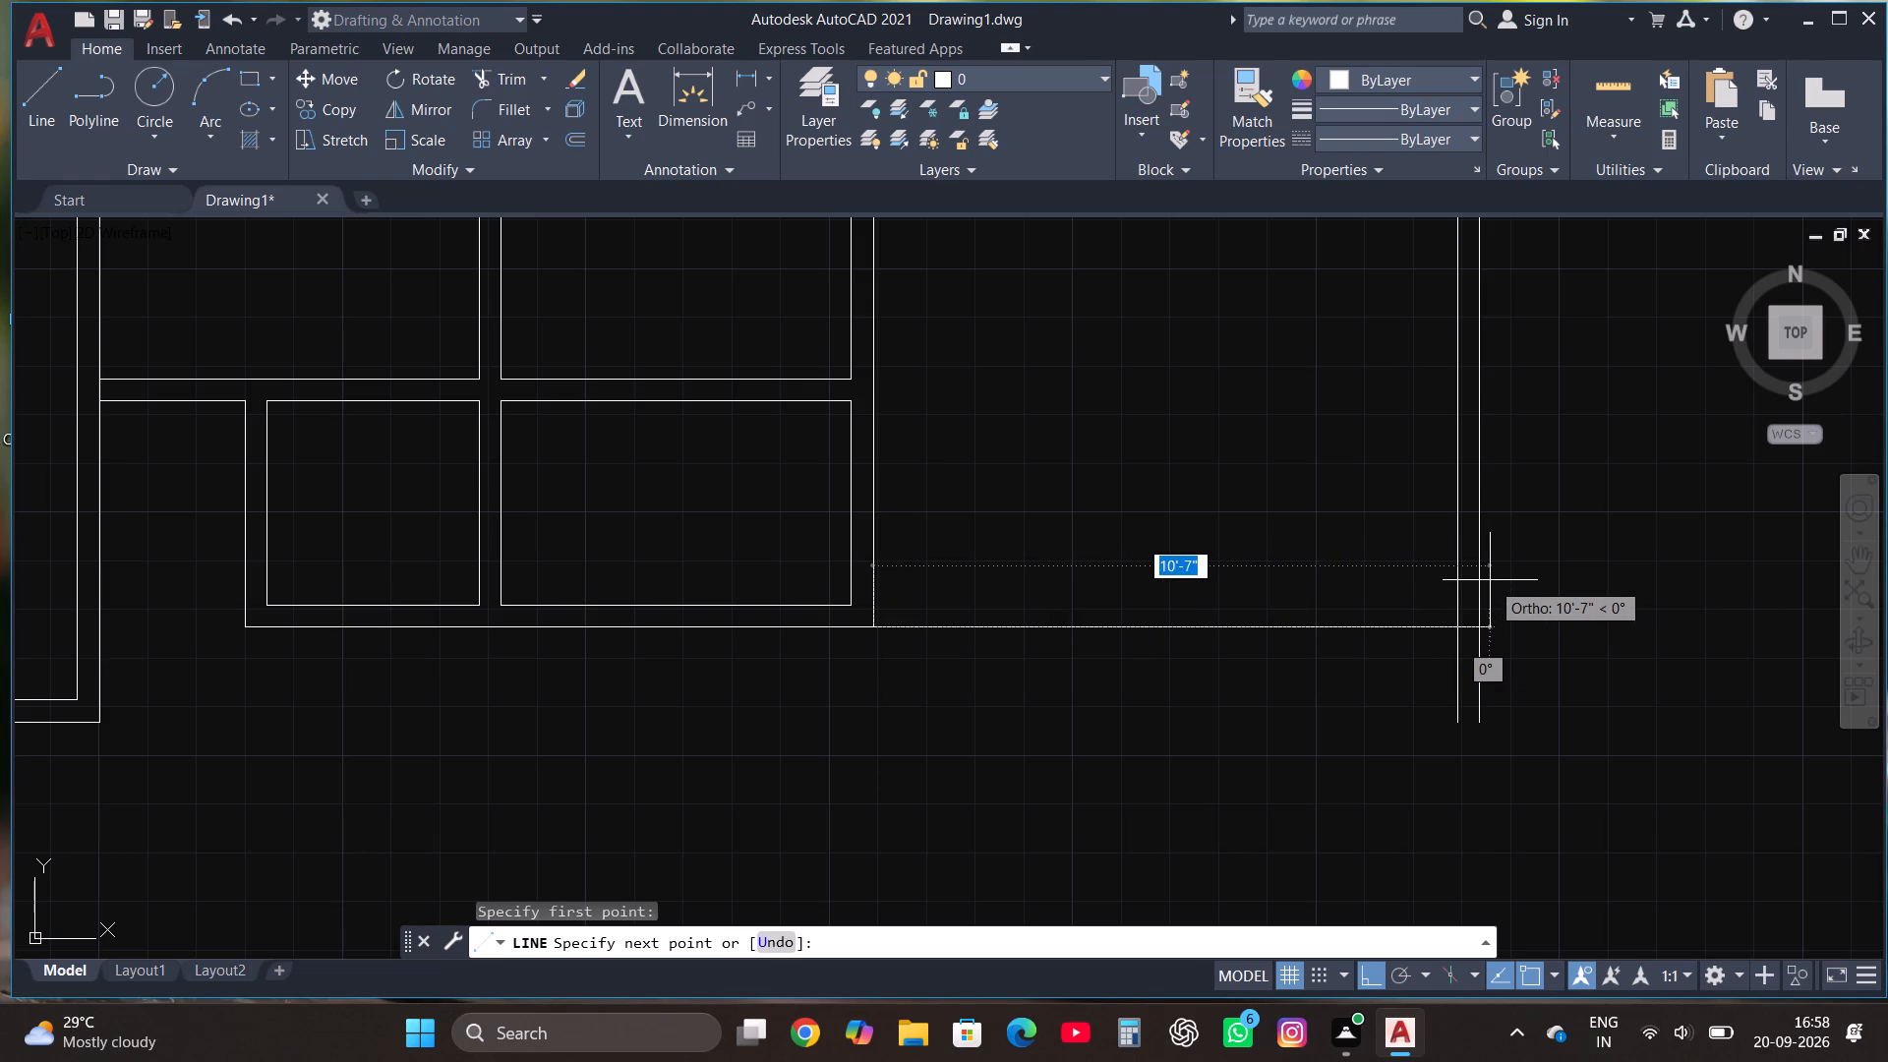
{"action": "scroll", "coordinate": [1490, 580], "scroll_direction": "down", "scroll_amount": 3}
{"action": "scroll", "coordinate": [1657, 596], "scroll_direction": "up", "scroll_amount": 4}
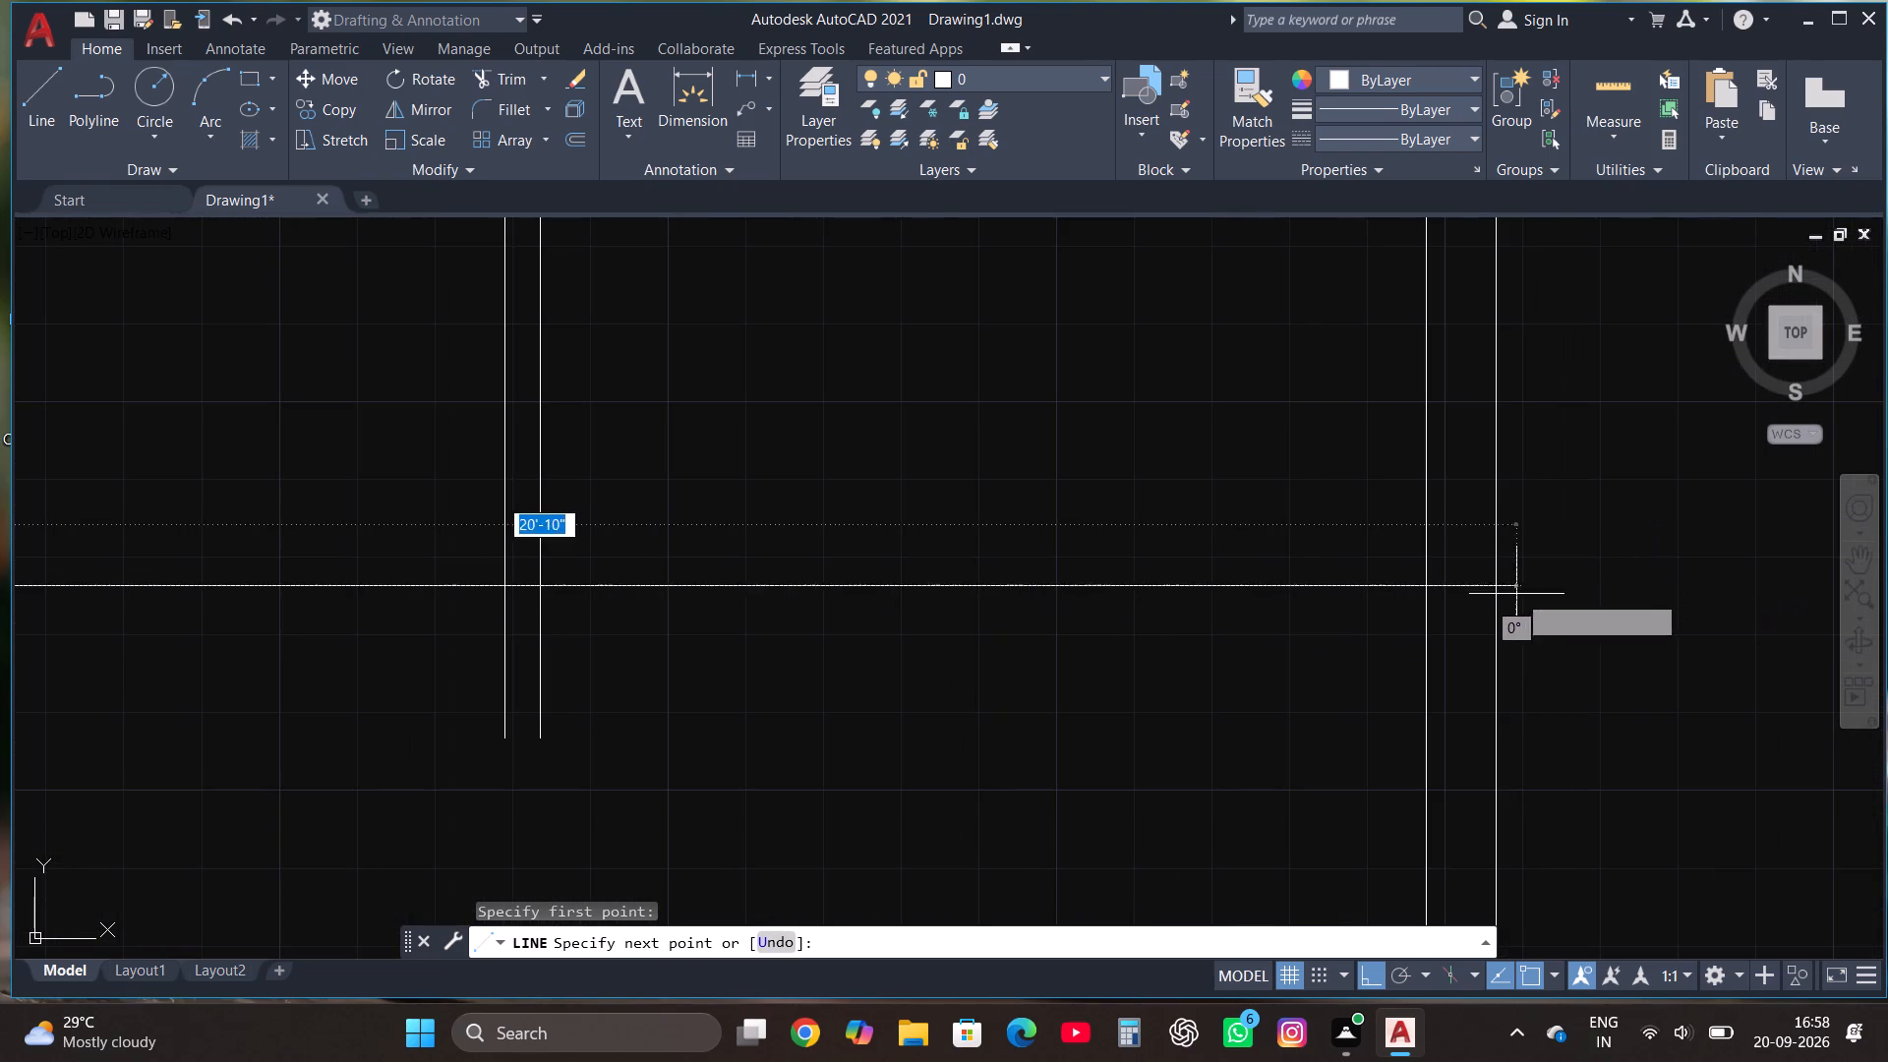
{"action": "left_click", "coordinate": [1473, 595]}
{"action": "key", "text": "Escape"}
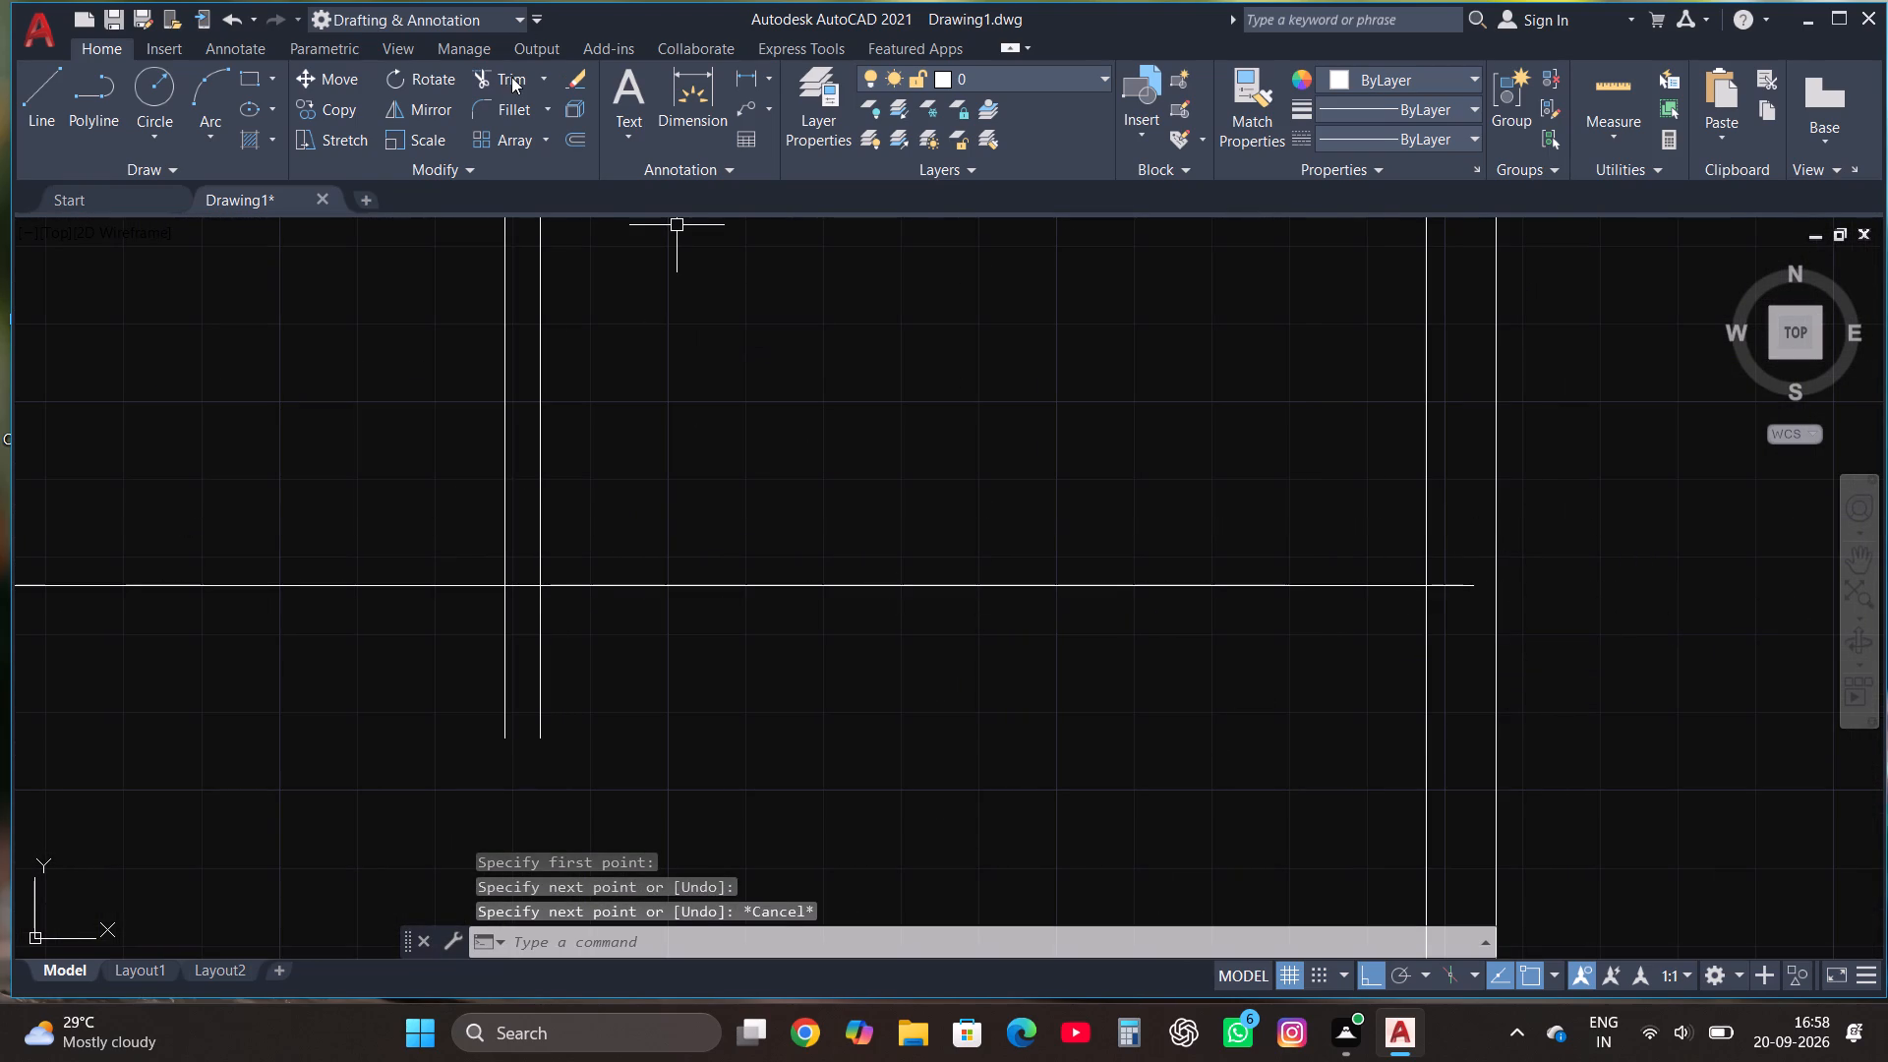
Trim the fourth partition's two line ends below the new horizontal line and the line's overshoot inside the outer wall.
{"action": "left_click", "coordinate": [509, 80]}
{"action": "left_click", "coordinate": [463, 667]}
{"action": "left_click", "coordinate": [646, 688]}
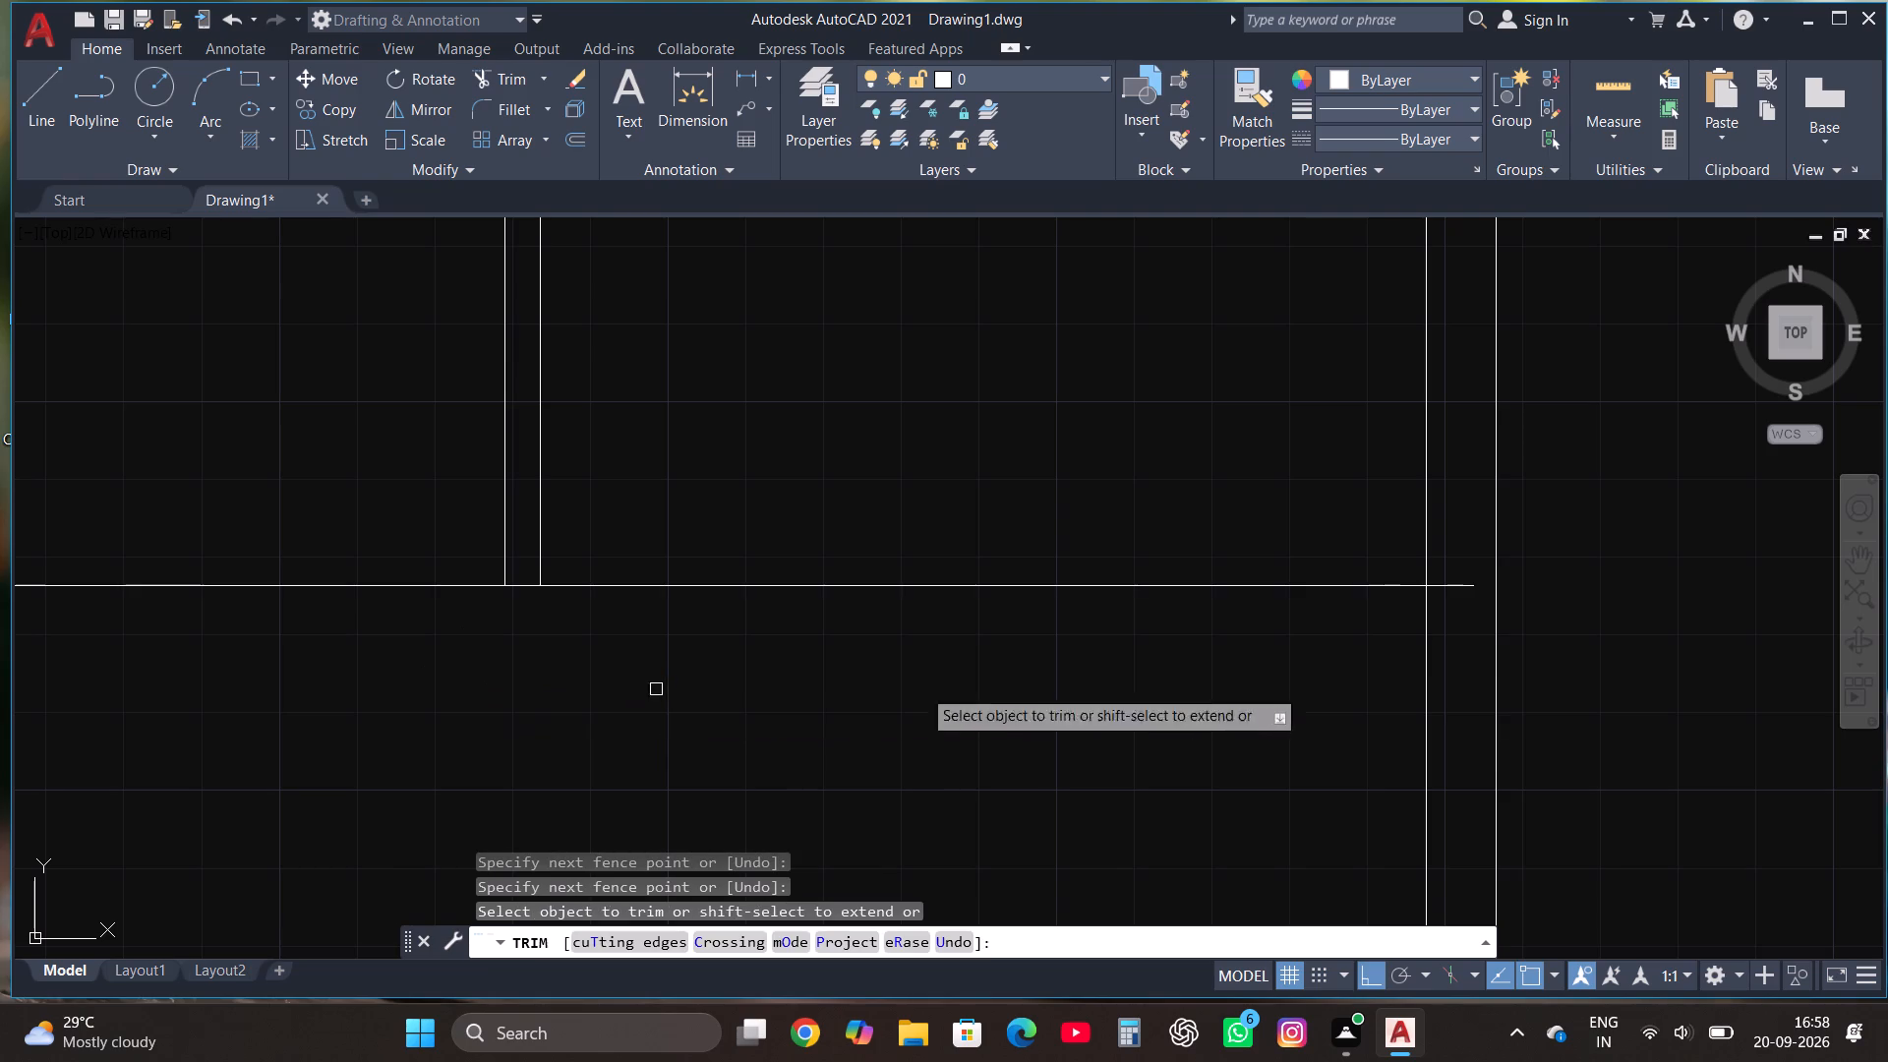
{"action": "left_click", "coordinate": [1458, 578]}
{"action": "left_click", "coordinate": [1445, 632]}
{"action": "scroll", "coordinate": [1445, 633], "scroll_direction": "down", "scroll_amount": 3}
{"action": "scroll", "coordinate": [997, 666], "scroll_direction": "up", "scroll_amount": 1}
{"action": "key", "text": "Escape"}
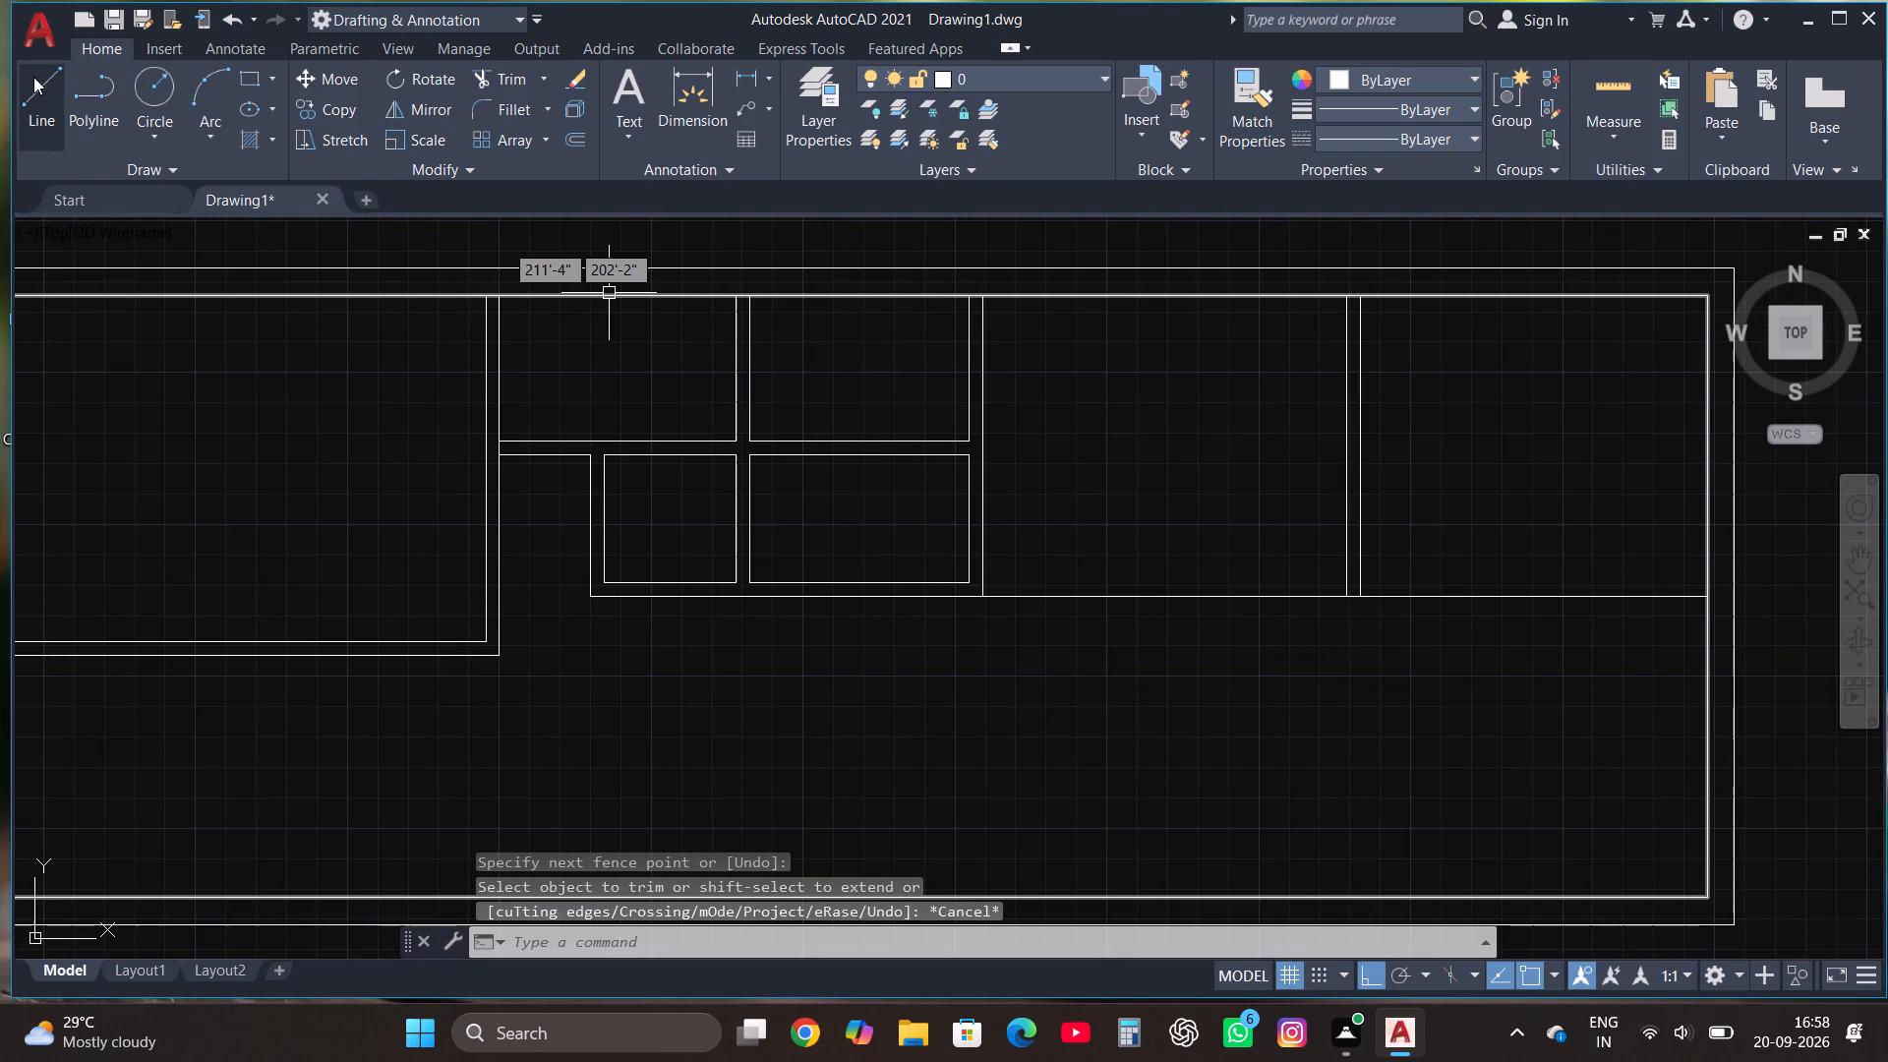
Draw the wall's upper parallel line from the third partition's outer face, level with the inner wall line, into the east outer wall.
{"action": "left_click", "coordinate": [44, 81]}
{"action": "scroll", "coordinate": [1422, 622], "scroll_direction": "up", "scroll_amount": 2}
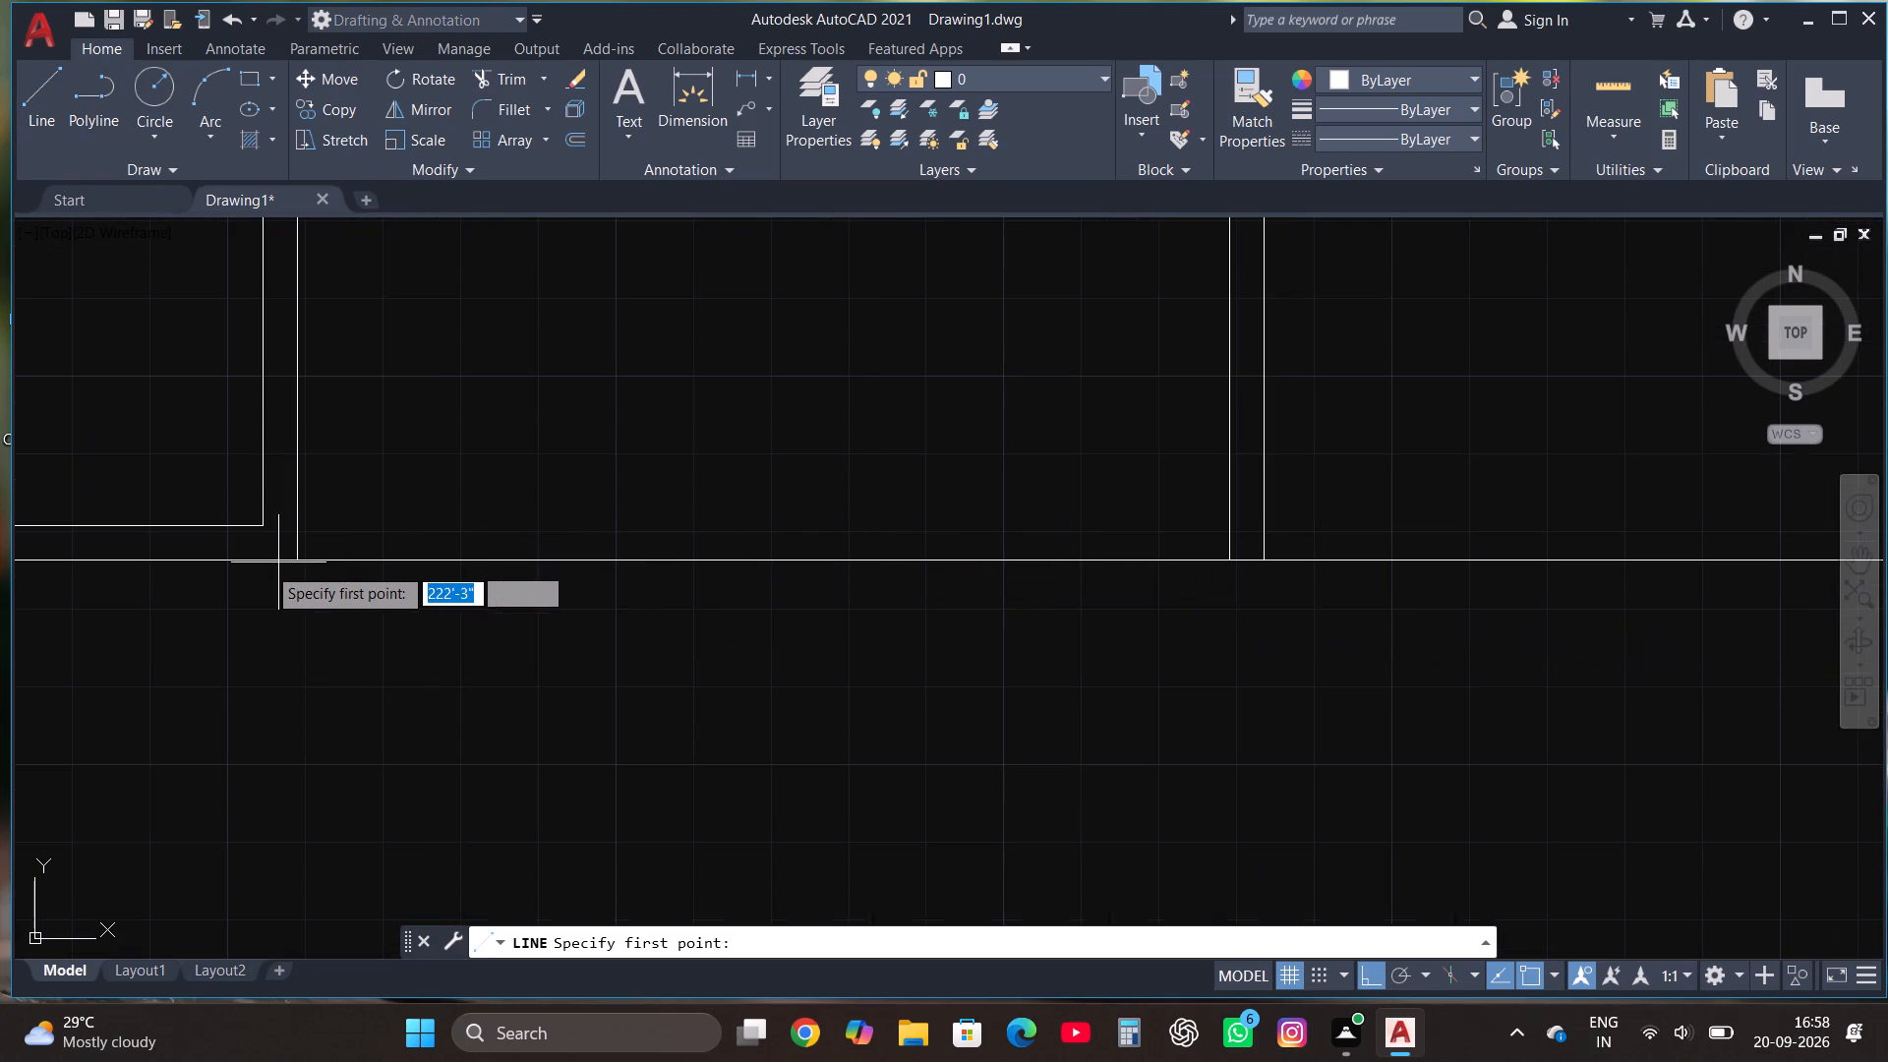
{"action": "left_click", "coordinate": [298, 524]}
{"action": "scroll", "coordinate": [790, 548], "scroll_direction": "down", "scroll_amount": 3}
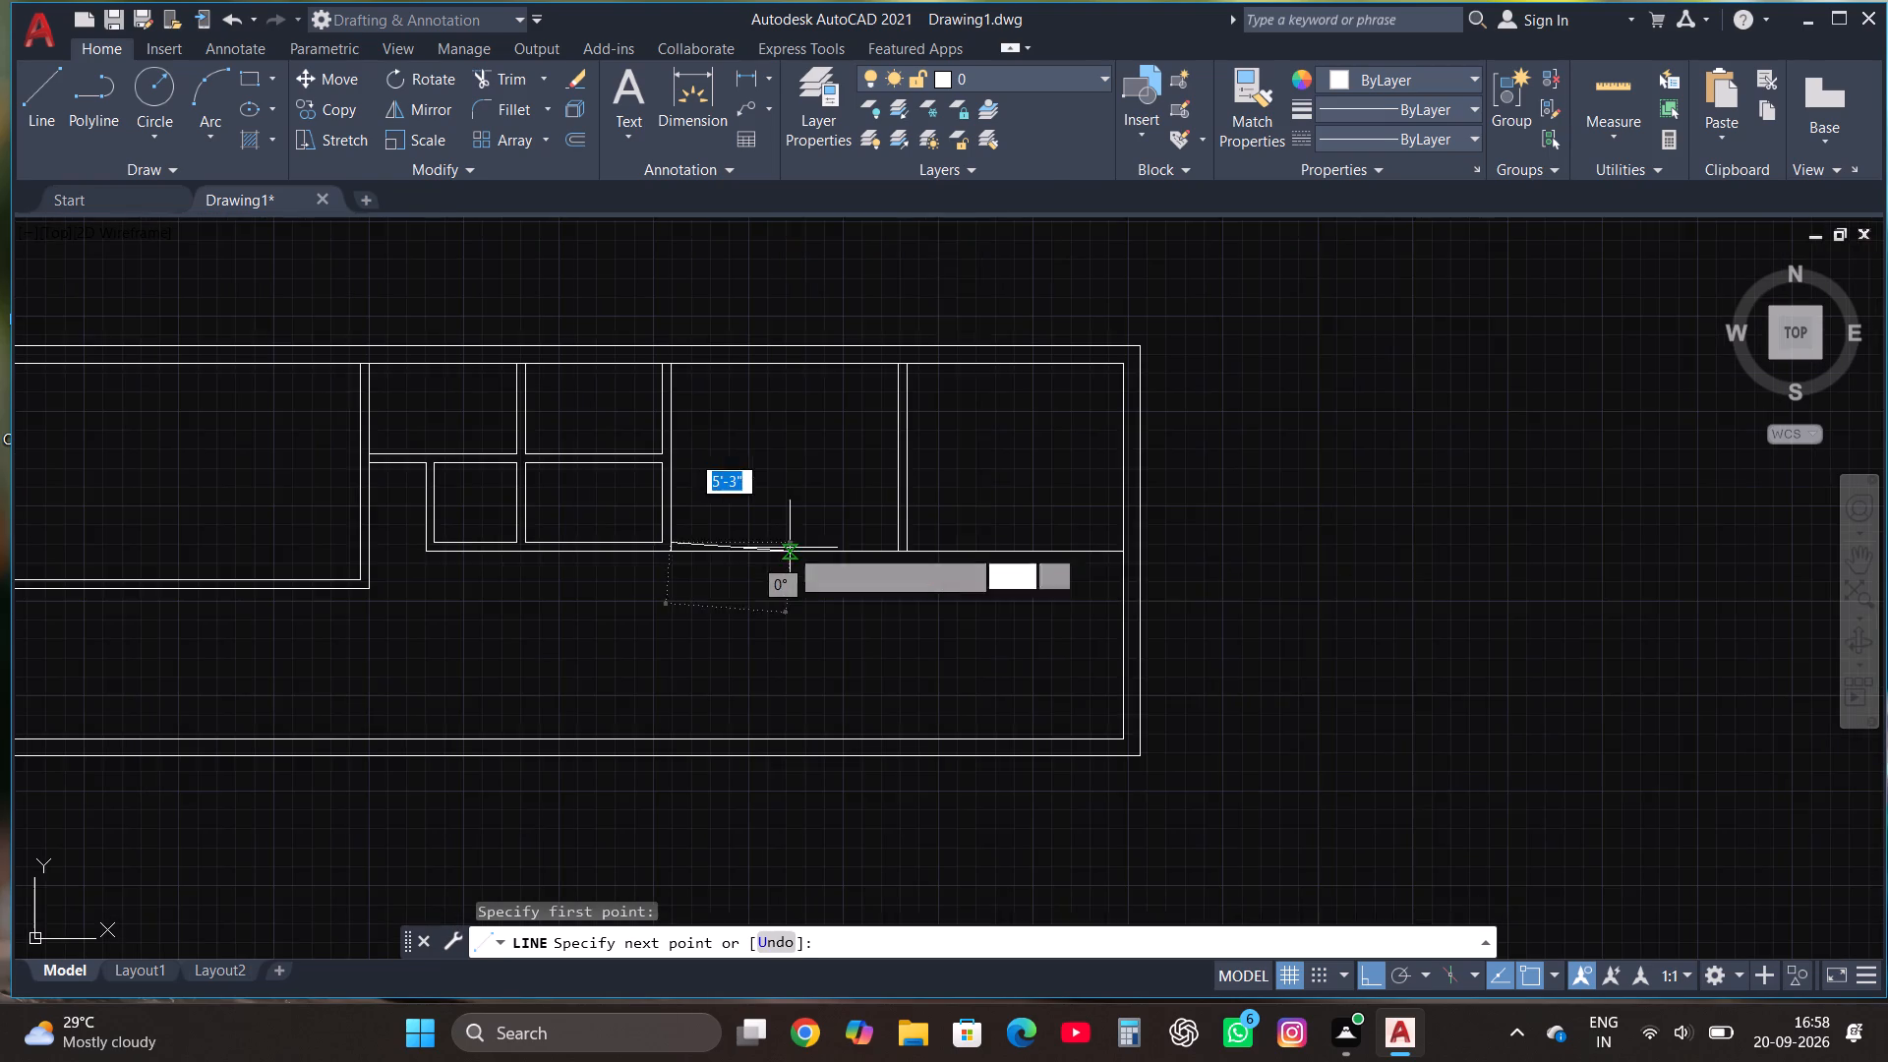
{"action": "scroll", "coordinate": [1137, 547], "scroll_direction": "up", "scroll_amount": 3}
{"action": "left_click", "coordinate": [1134, 527]}
{"action": "key", "text": "Escape"}
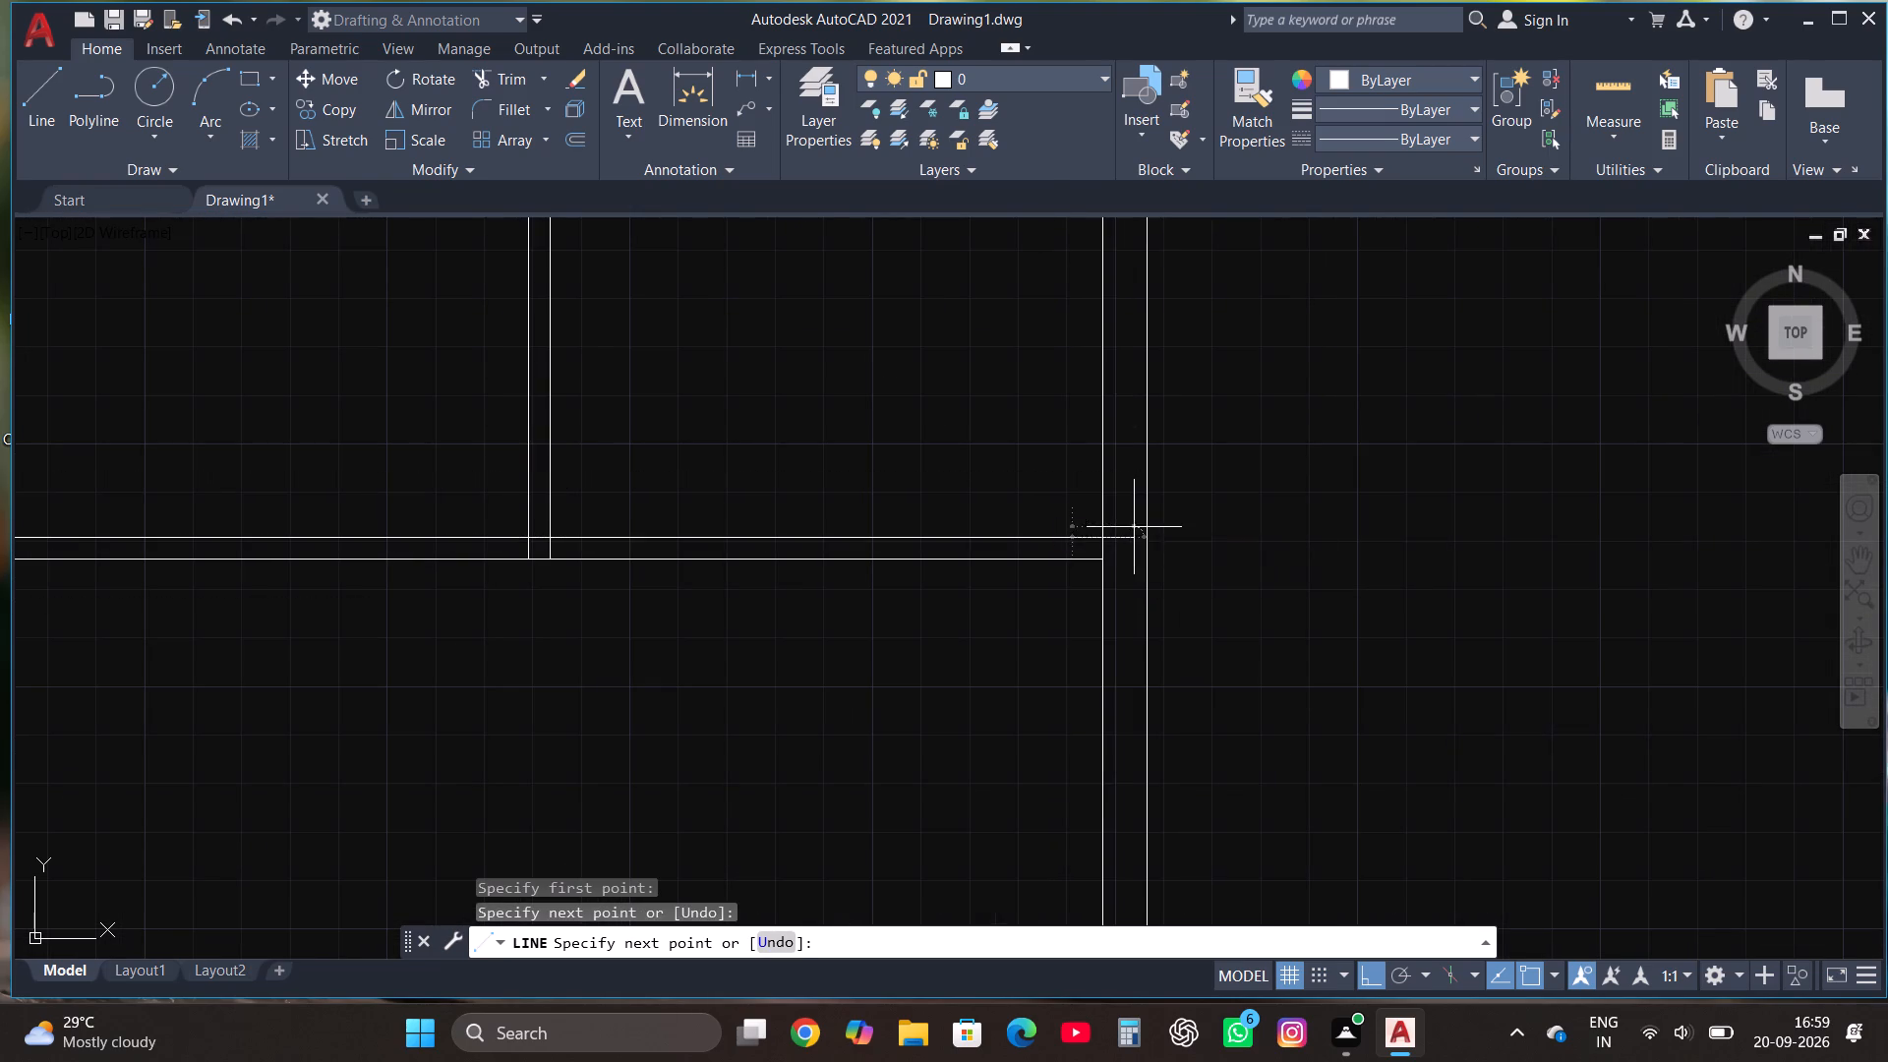
Trim the upper line's overshoot and clear the segments crossing the wall's junctions with the outer wall, fourth partition and third partition.
{"action": "left_click", "coordinate": [525, 85]}
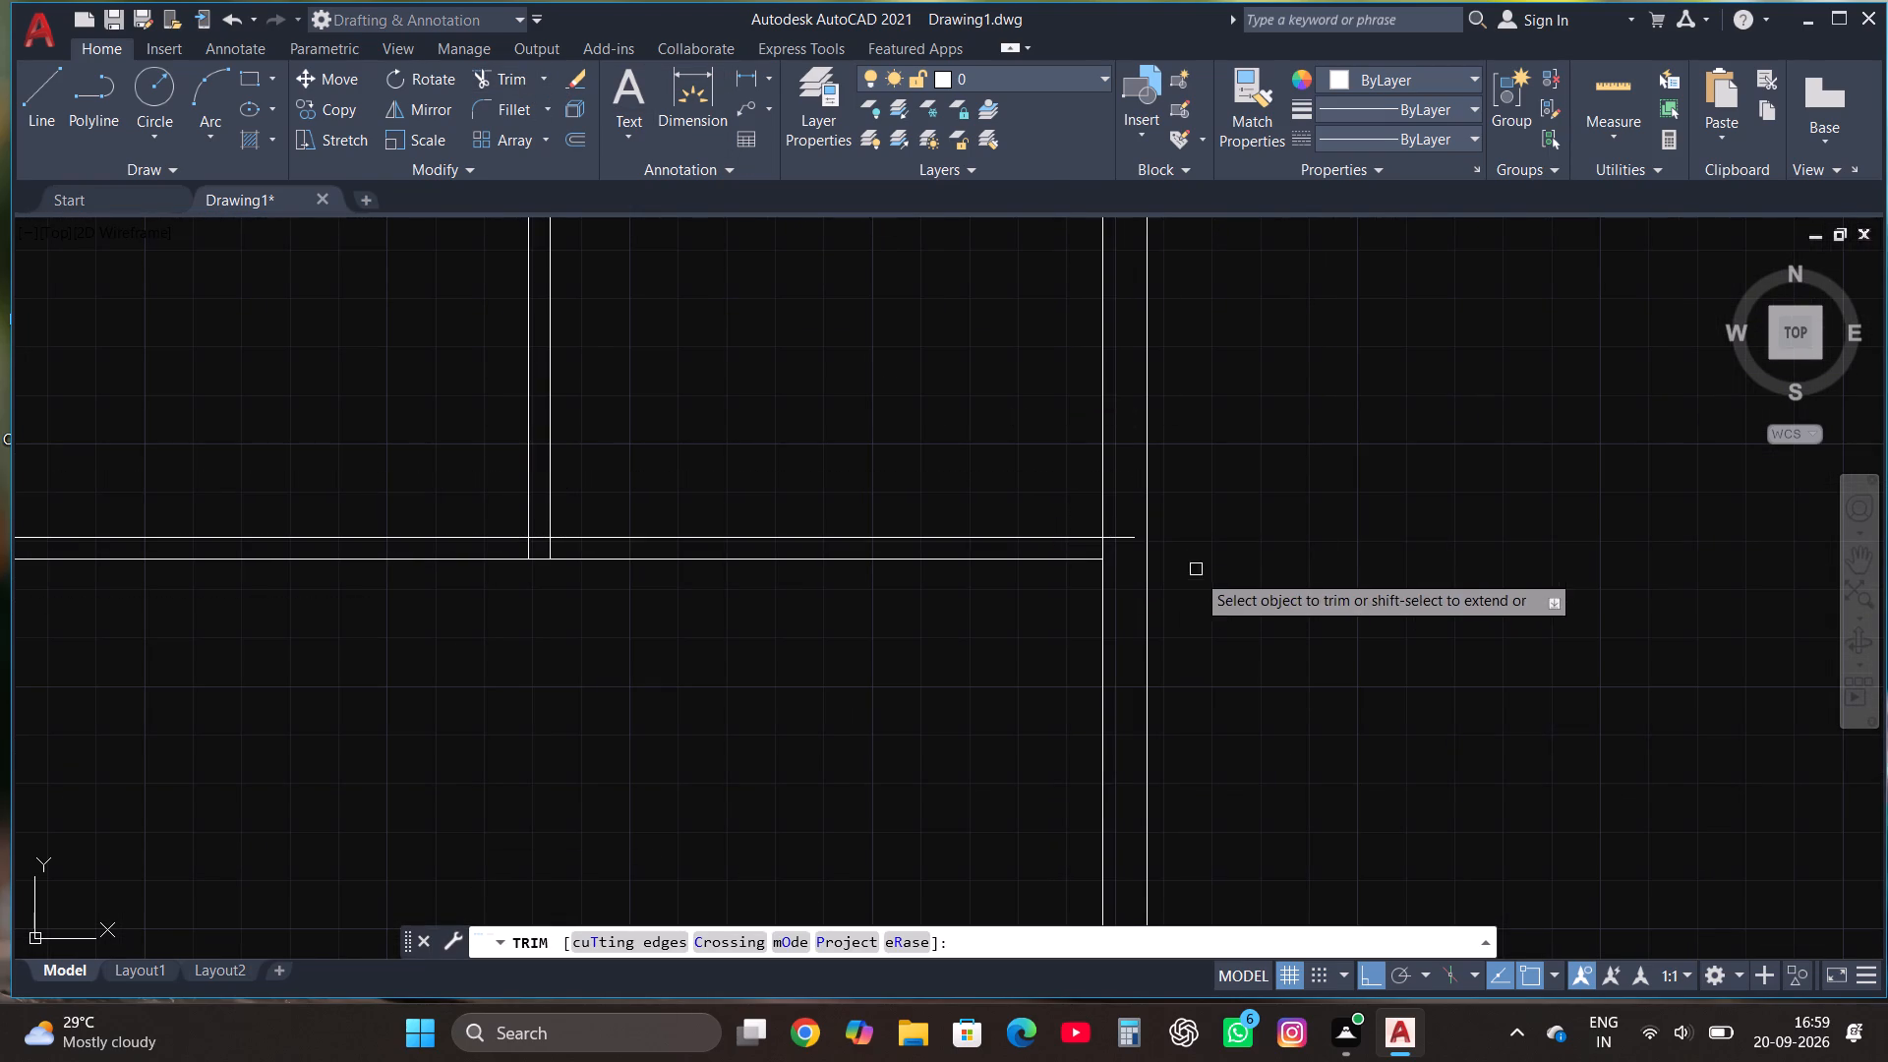
{"action": "left_click", "coordinate": [1127, 535]}
{"action": "left_click", "coordinate": [1104, 547]}
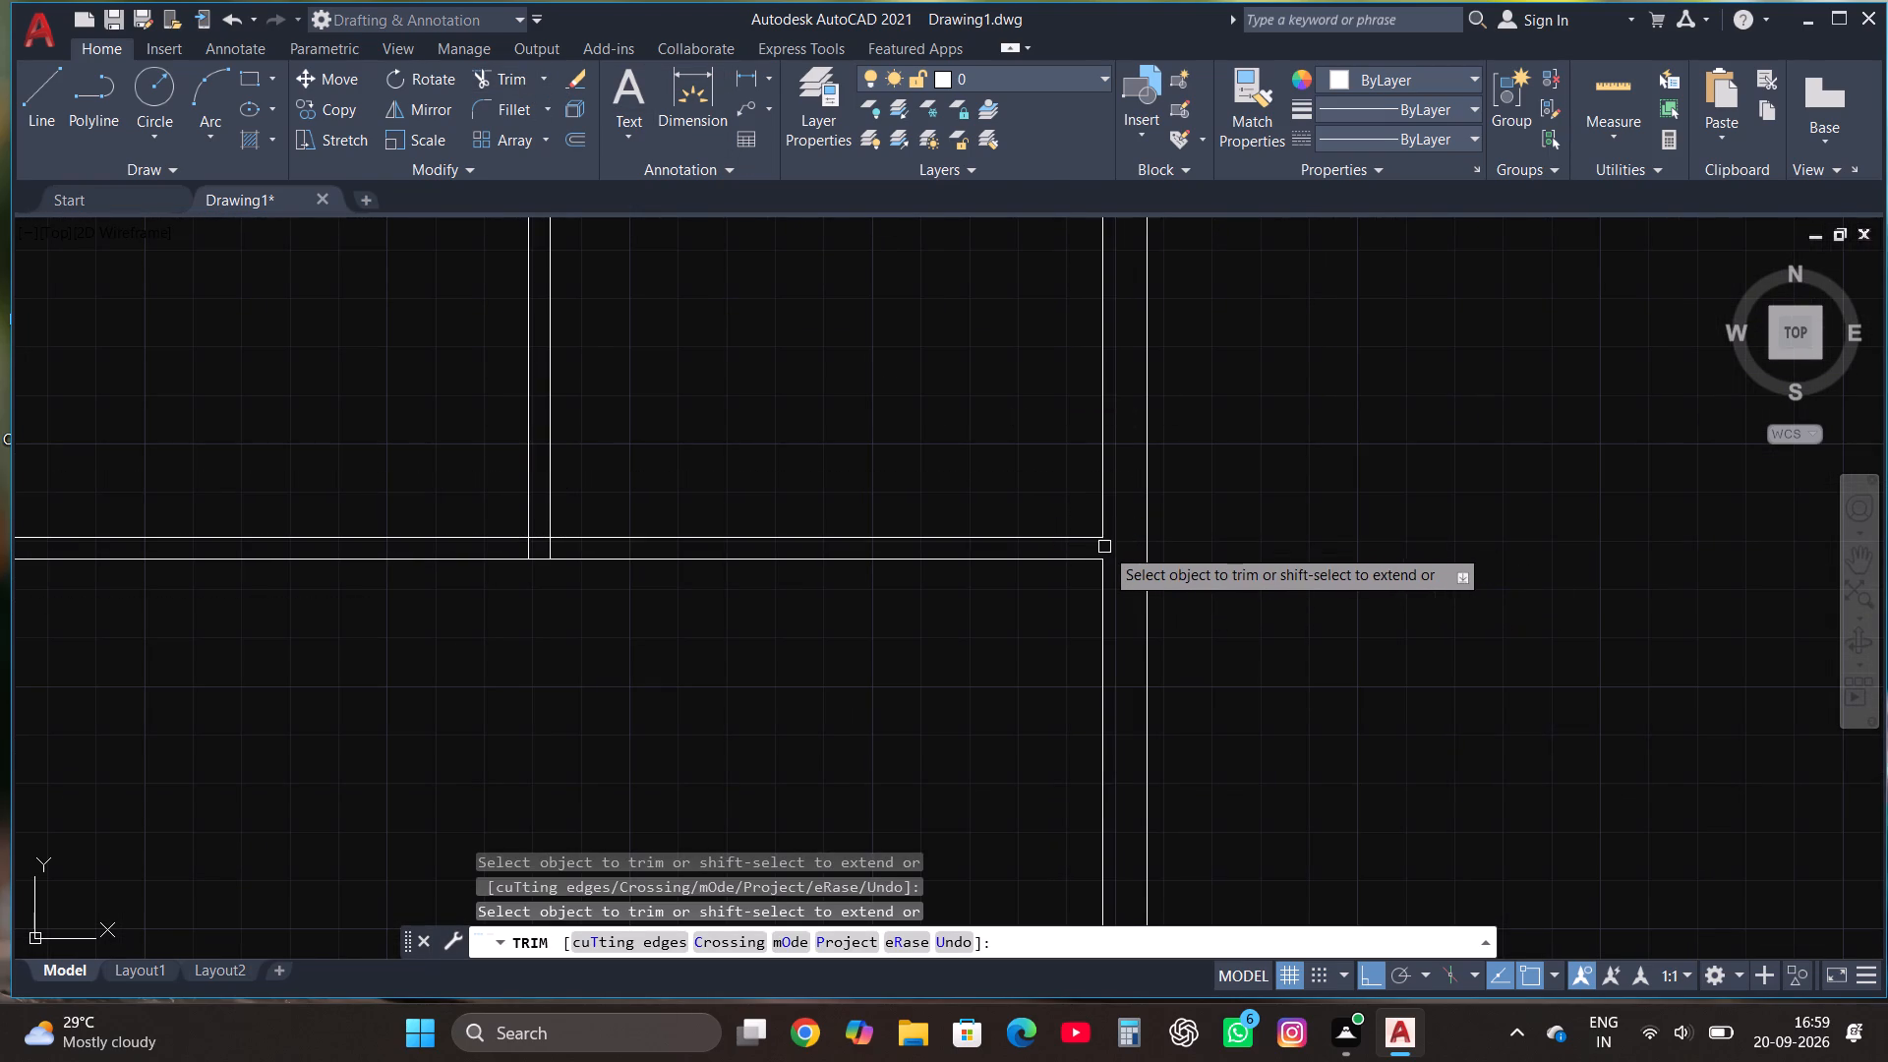
{"action": "left_click", "coordinate": [531, 544]}
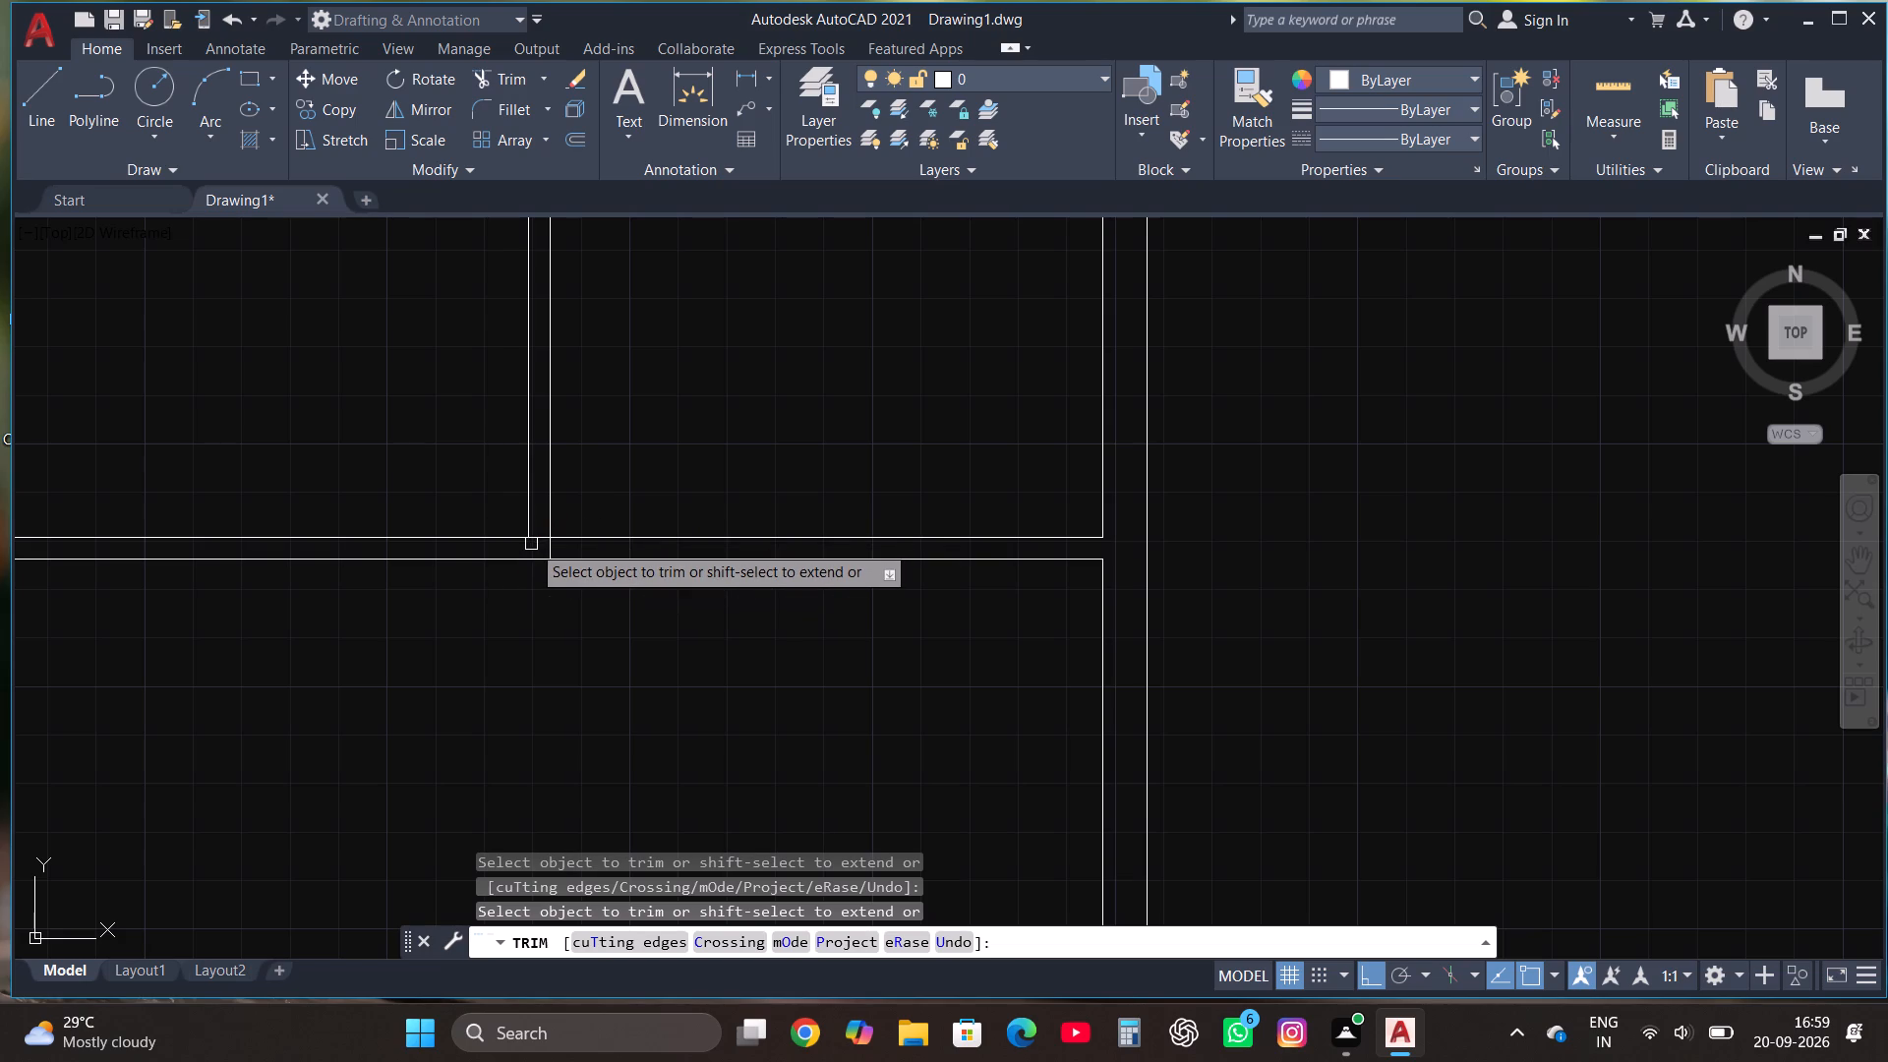
{"action": "left_click", "coordinate": [535, 541]}
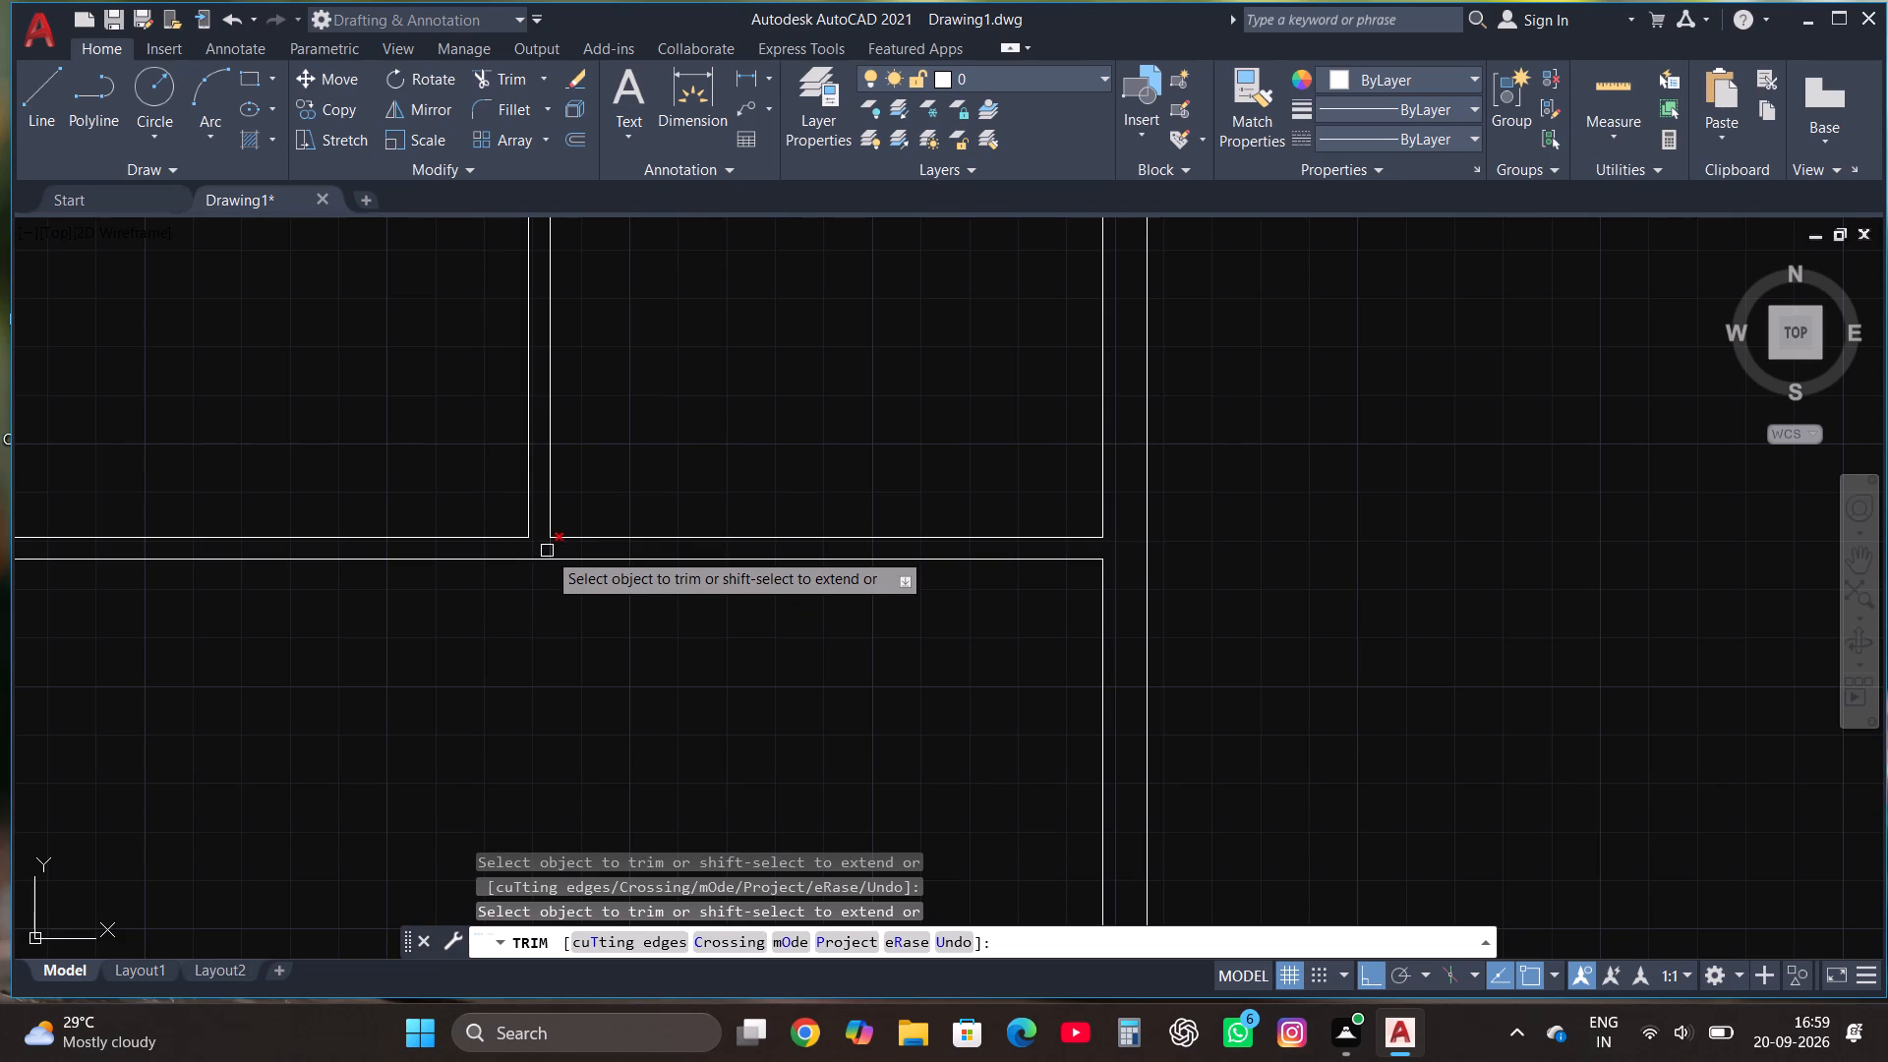
{"action": "left_click", "coordinate": [547, 551]}
{"action": "scroll", "coordinate": [941, 731], "scroll_direction": "down", "scroll_amount": 3}
{"action": "scroll", "coordinate": [689, 678], "scroll_direction": "up", "scroll_amount": 3}
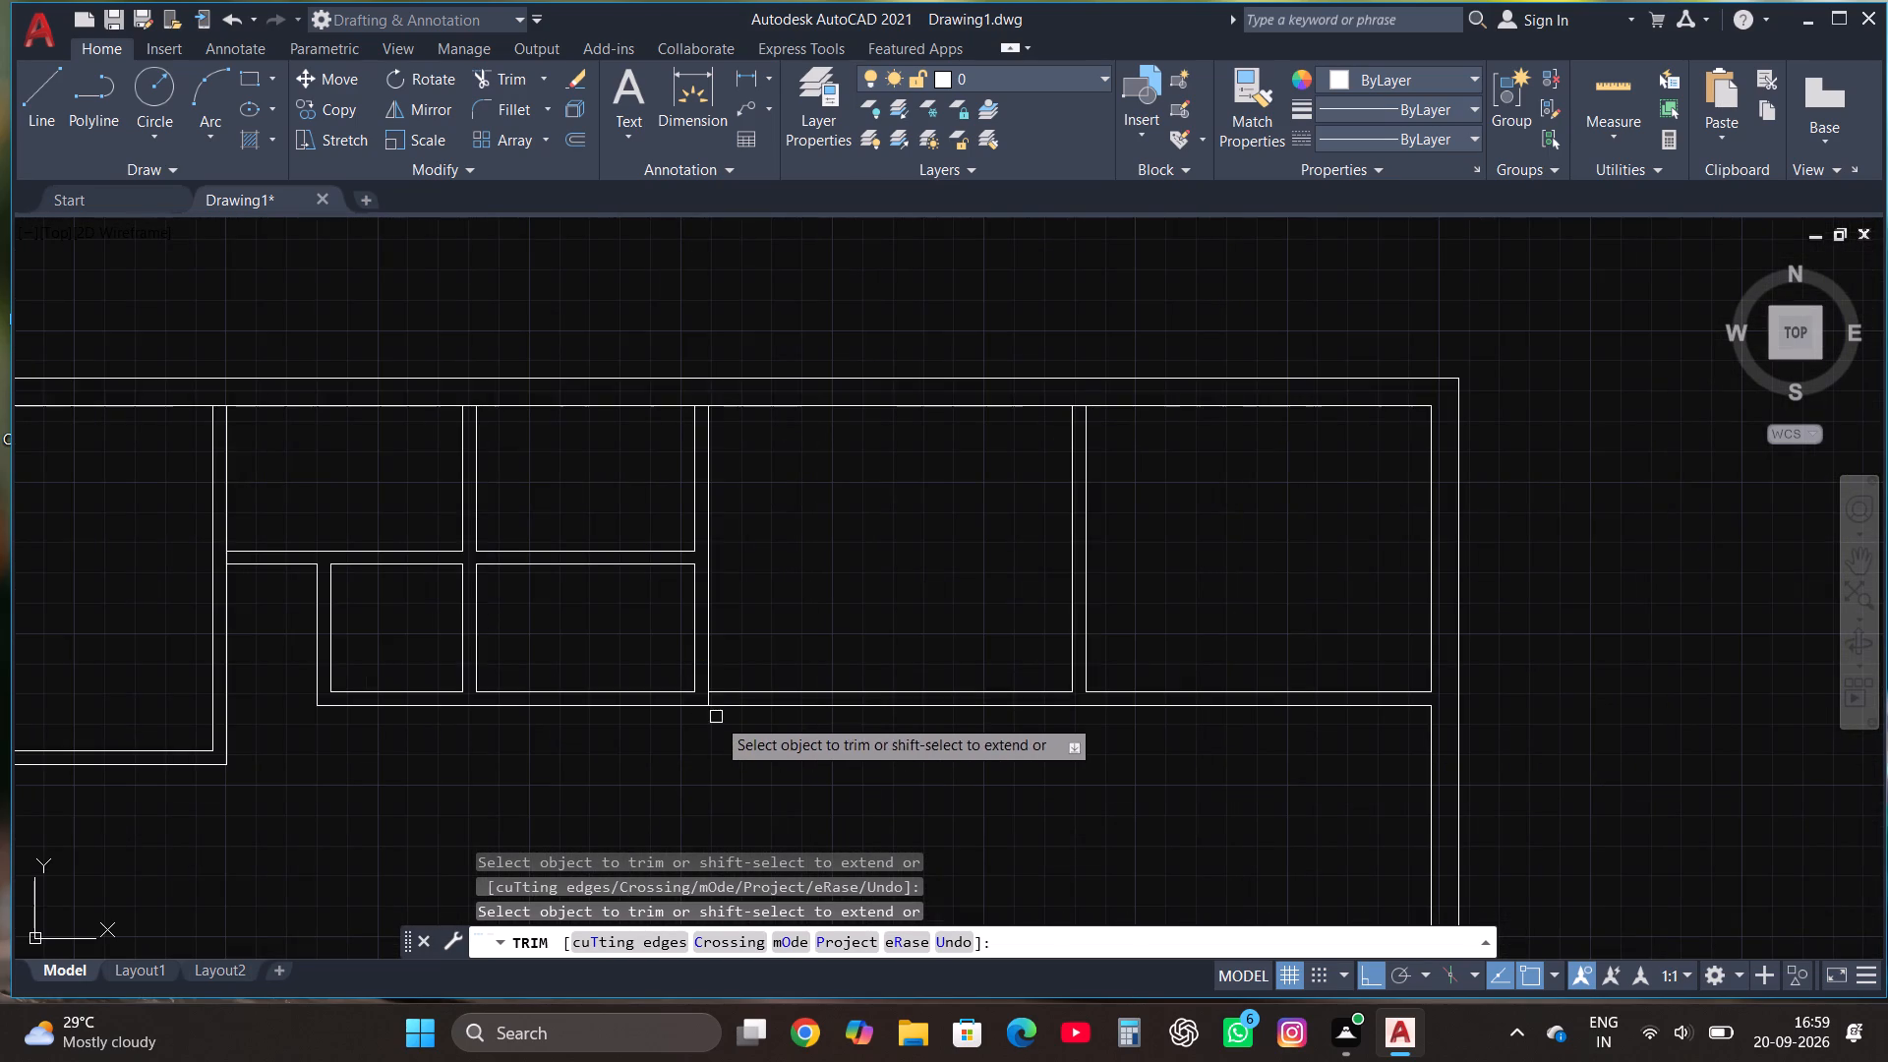
{"action": "scroll", "coordinate": [713, 710], "scroll_direction": "up", "scroll_amount": 4}
{"action": "left_click", "coordinate": [691, 671]}
{"action": "left_click", "coordinate": [676, 668]}
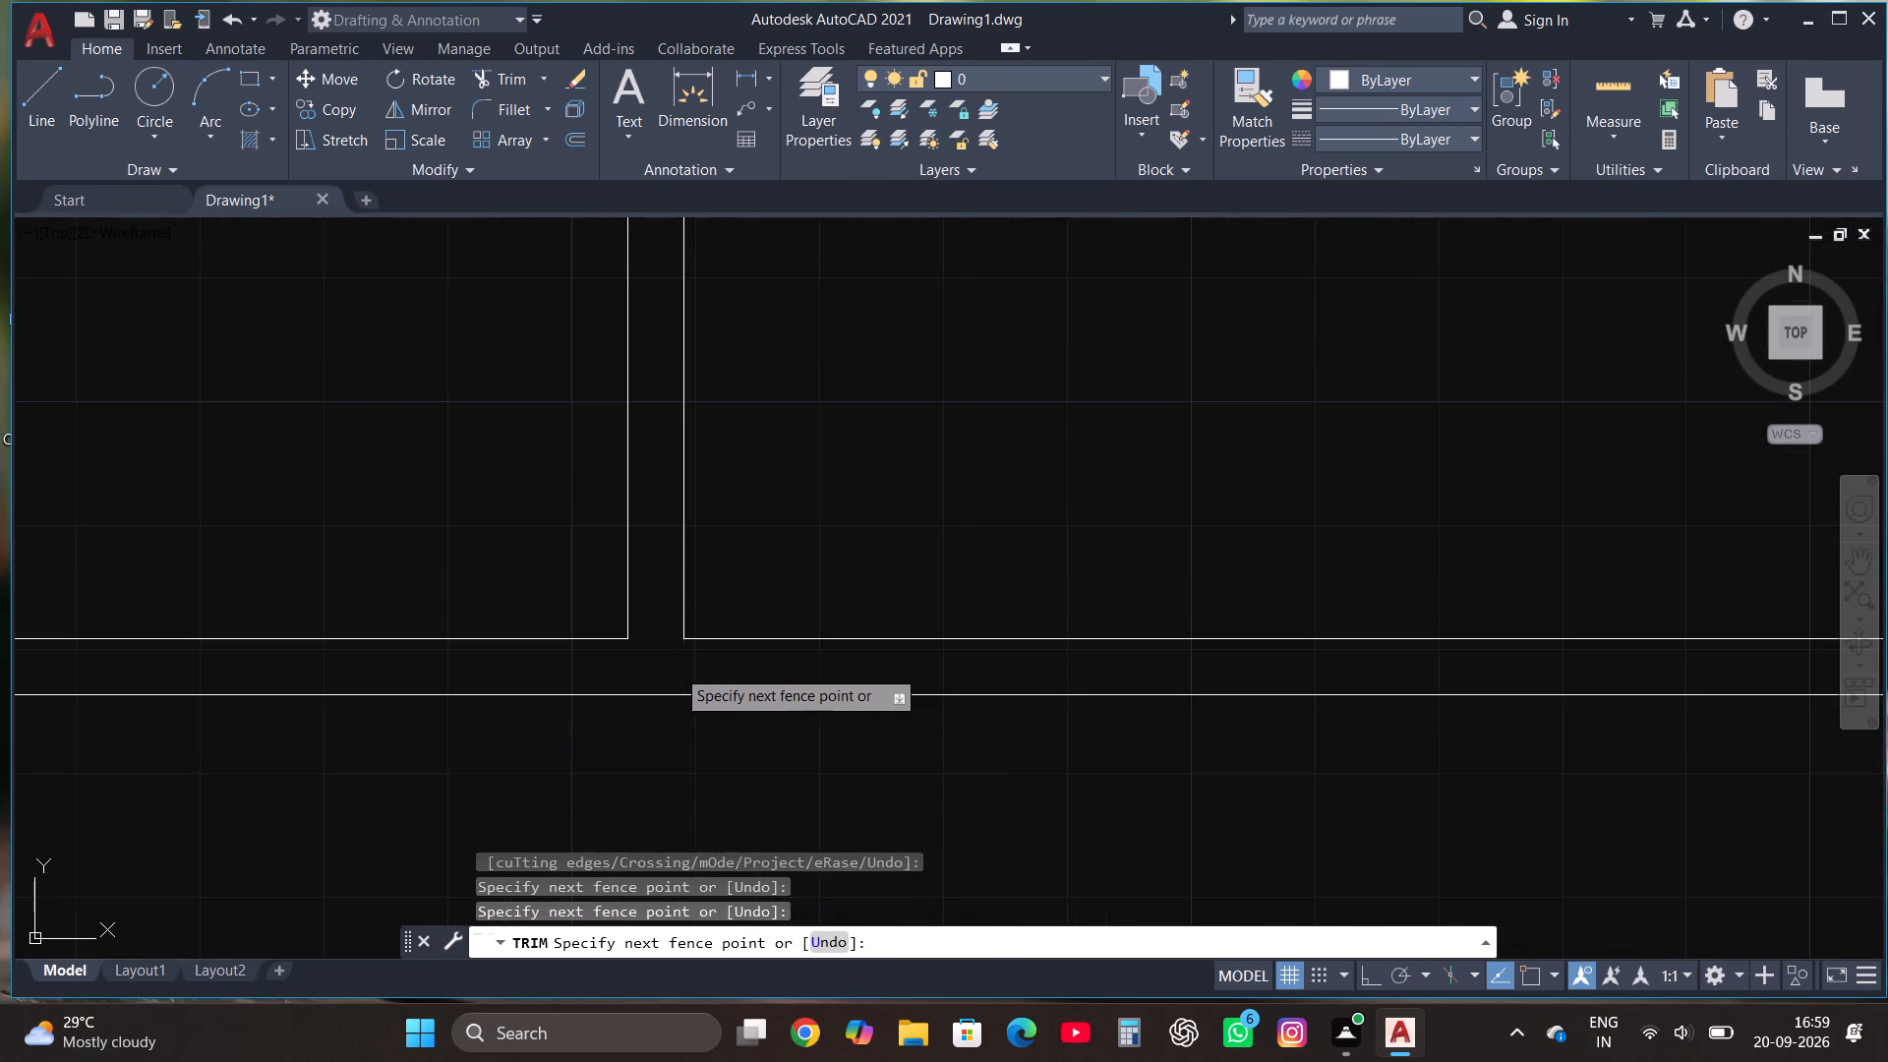
{"action": "key", "text": "Escape"}
Measure from the inner southeast corner up the east wall to the horizontal partition.
{"action": "scroll", "coordinate": [730, 682], "scroll_direction": "down", "scroll_amount": 4}
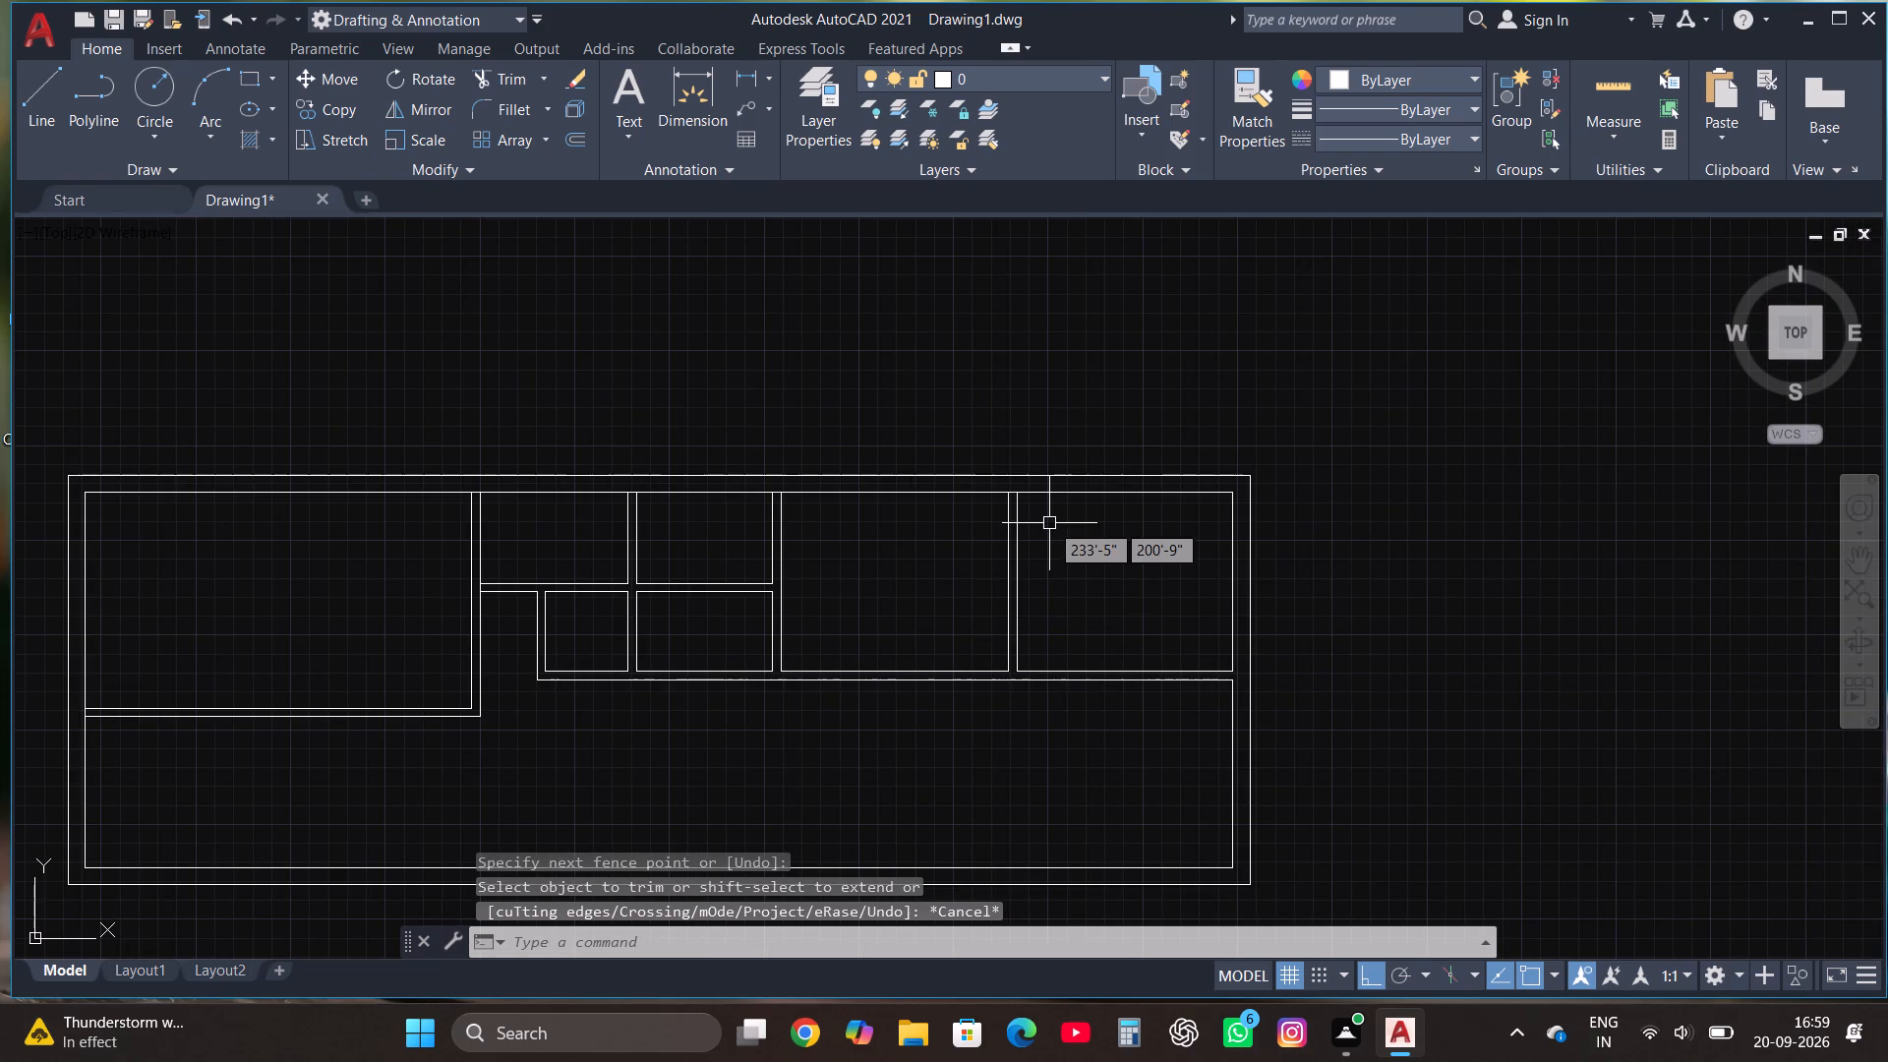
{"action": "scroll", "coordinate": [1120, 513], "scroll_direction": "down", "scroll_amount": 1}
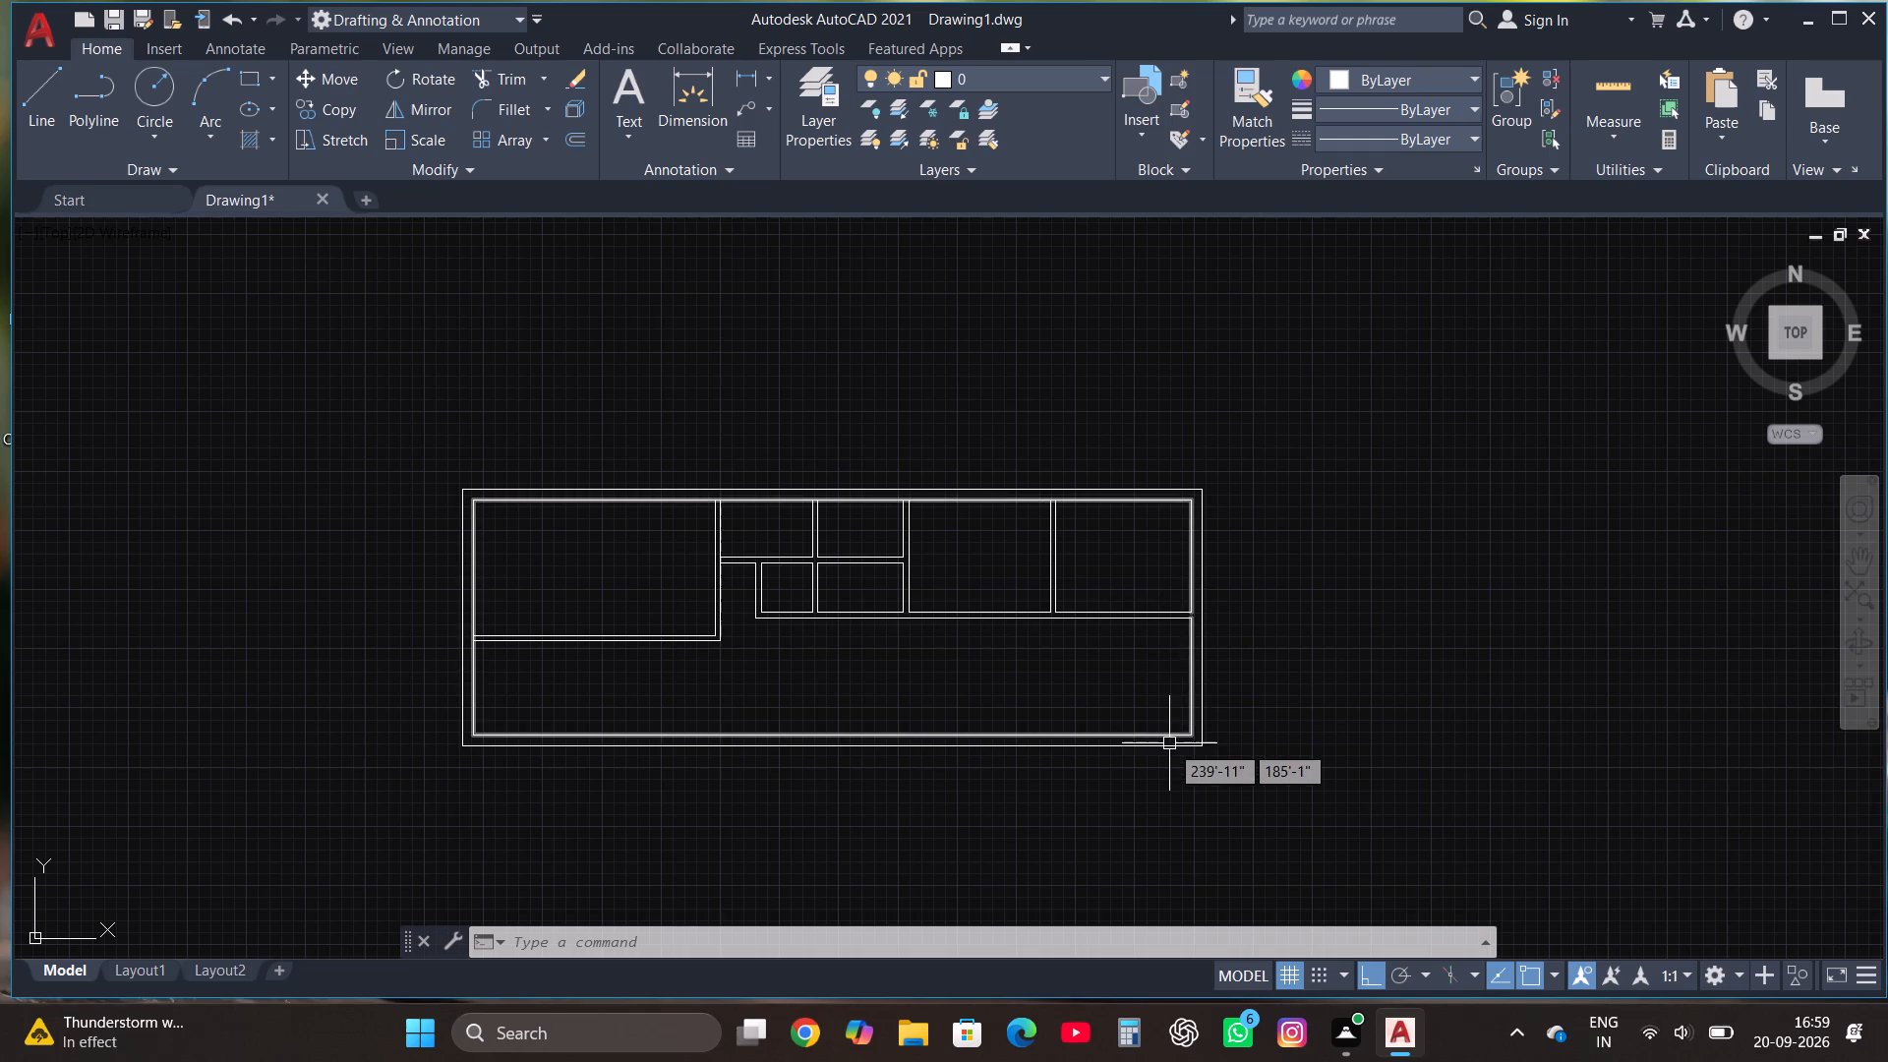
{"action": "scroll", "coordinate": [1148, 717], "scroll_direction": "up", "scroll_amount": 1}
{"action": "left_click", "coordinate": [667, 75]}
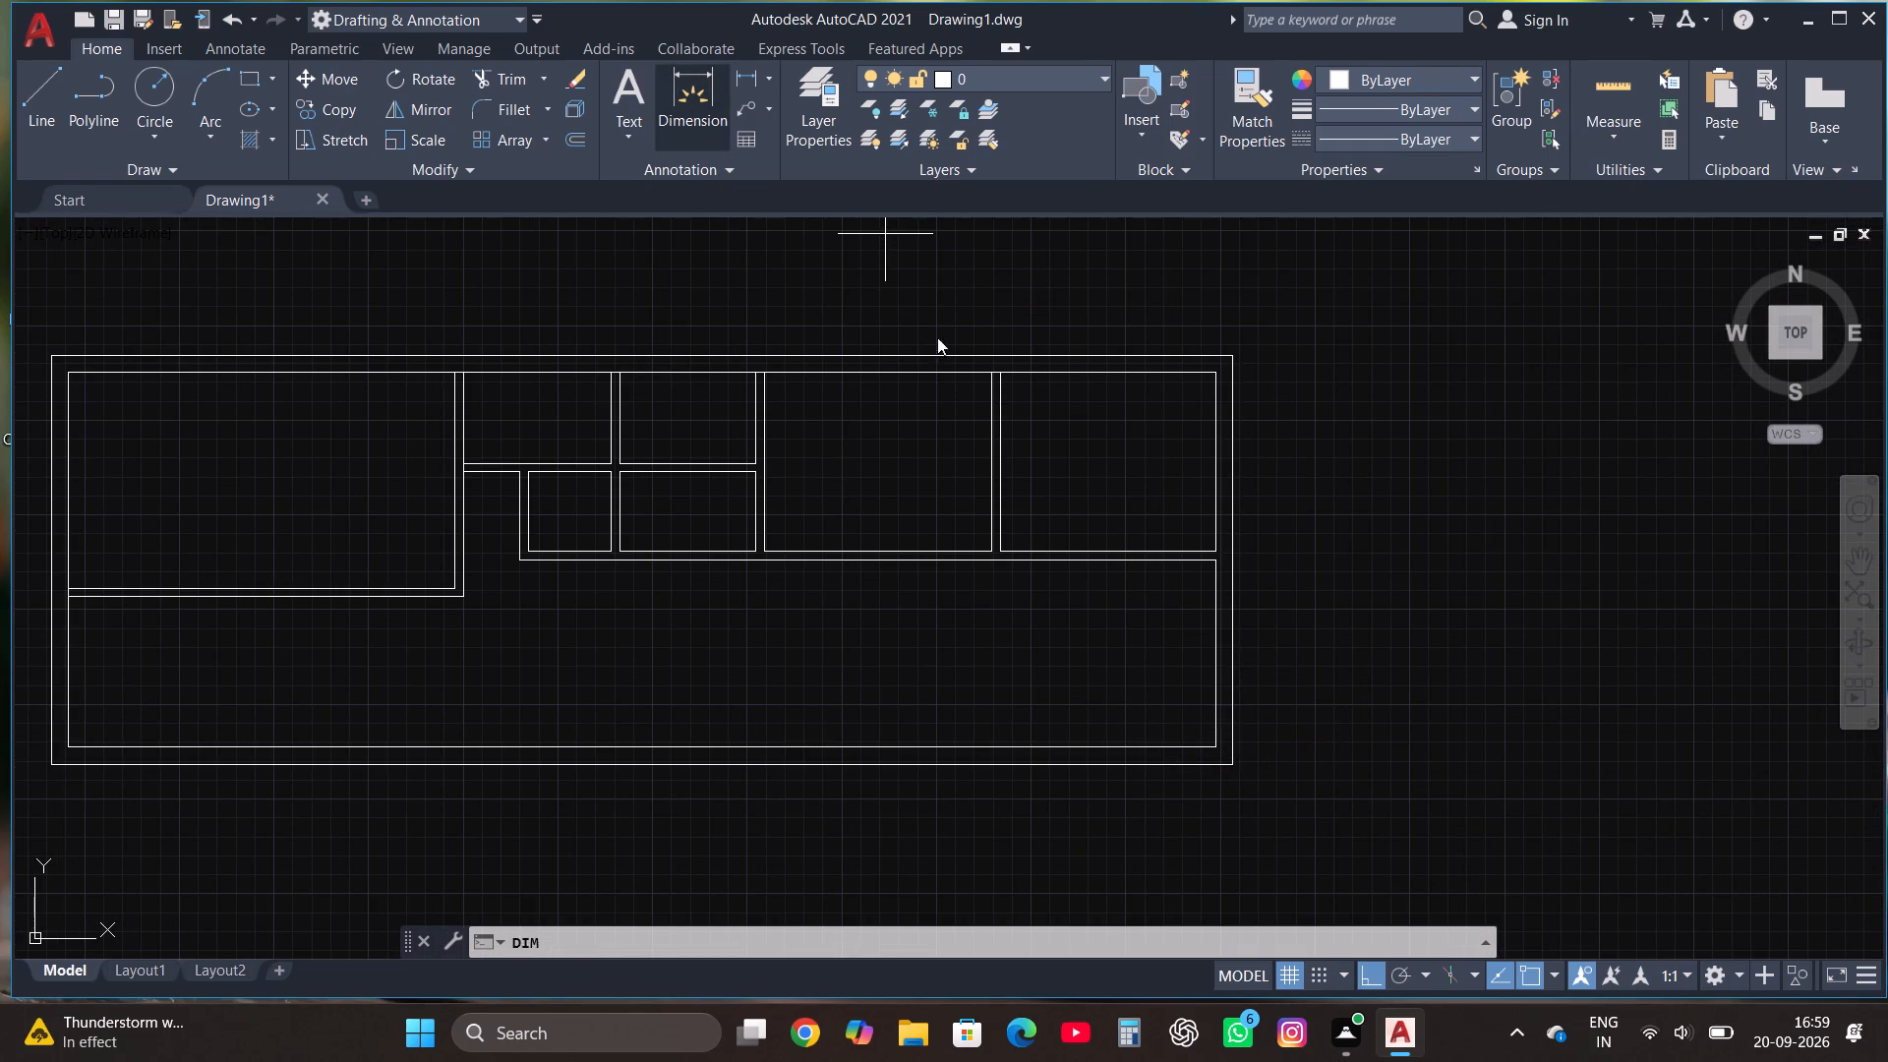
{"action": "left_click", "coordinate": [1213, 750]}
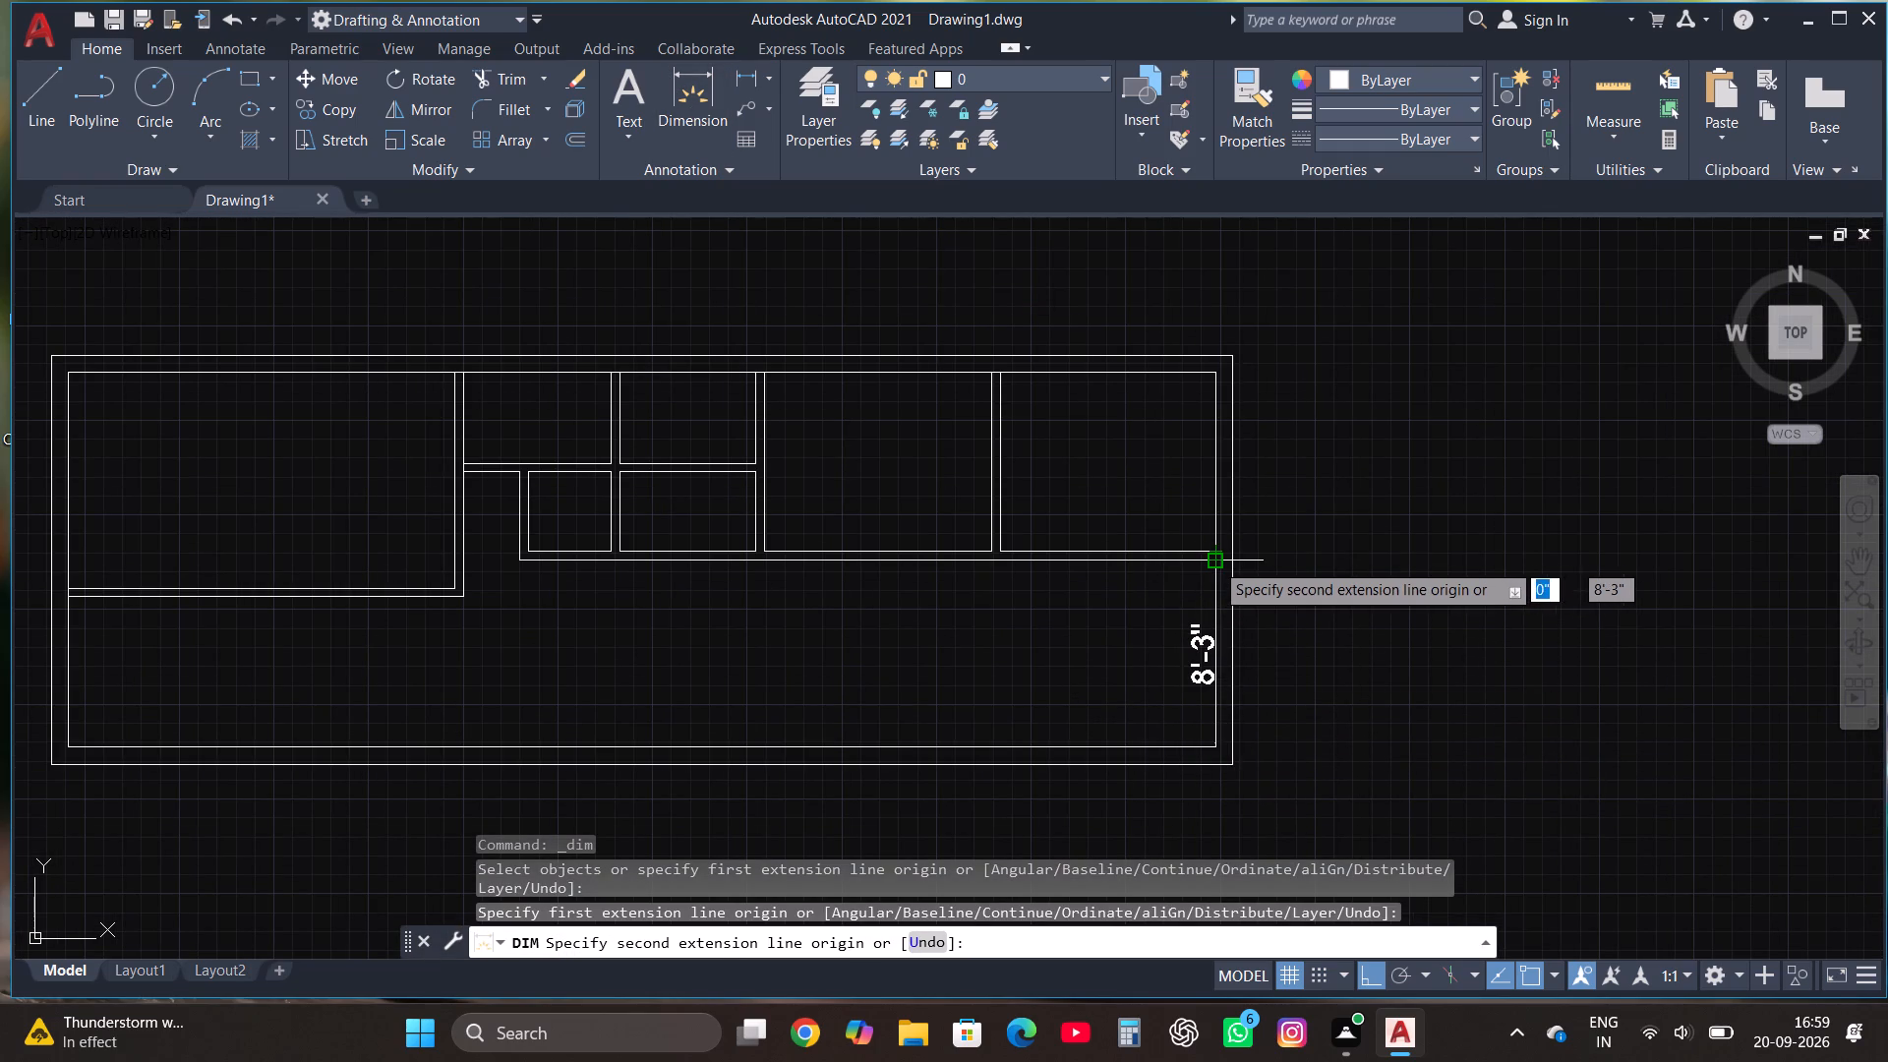
{"action": "key", "text": "Escape"}
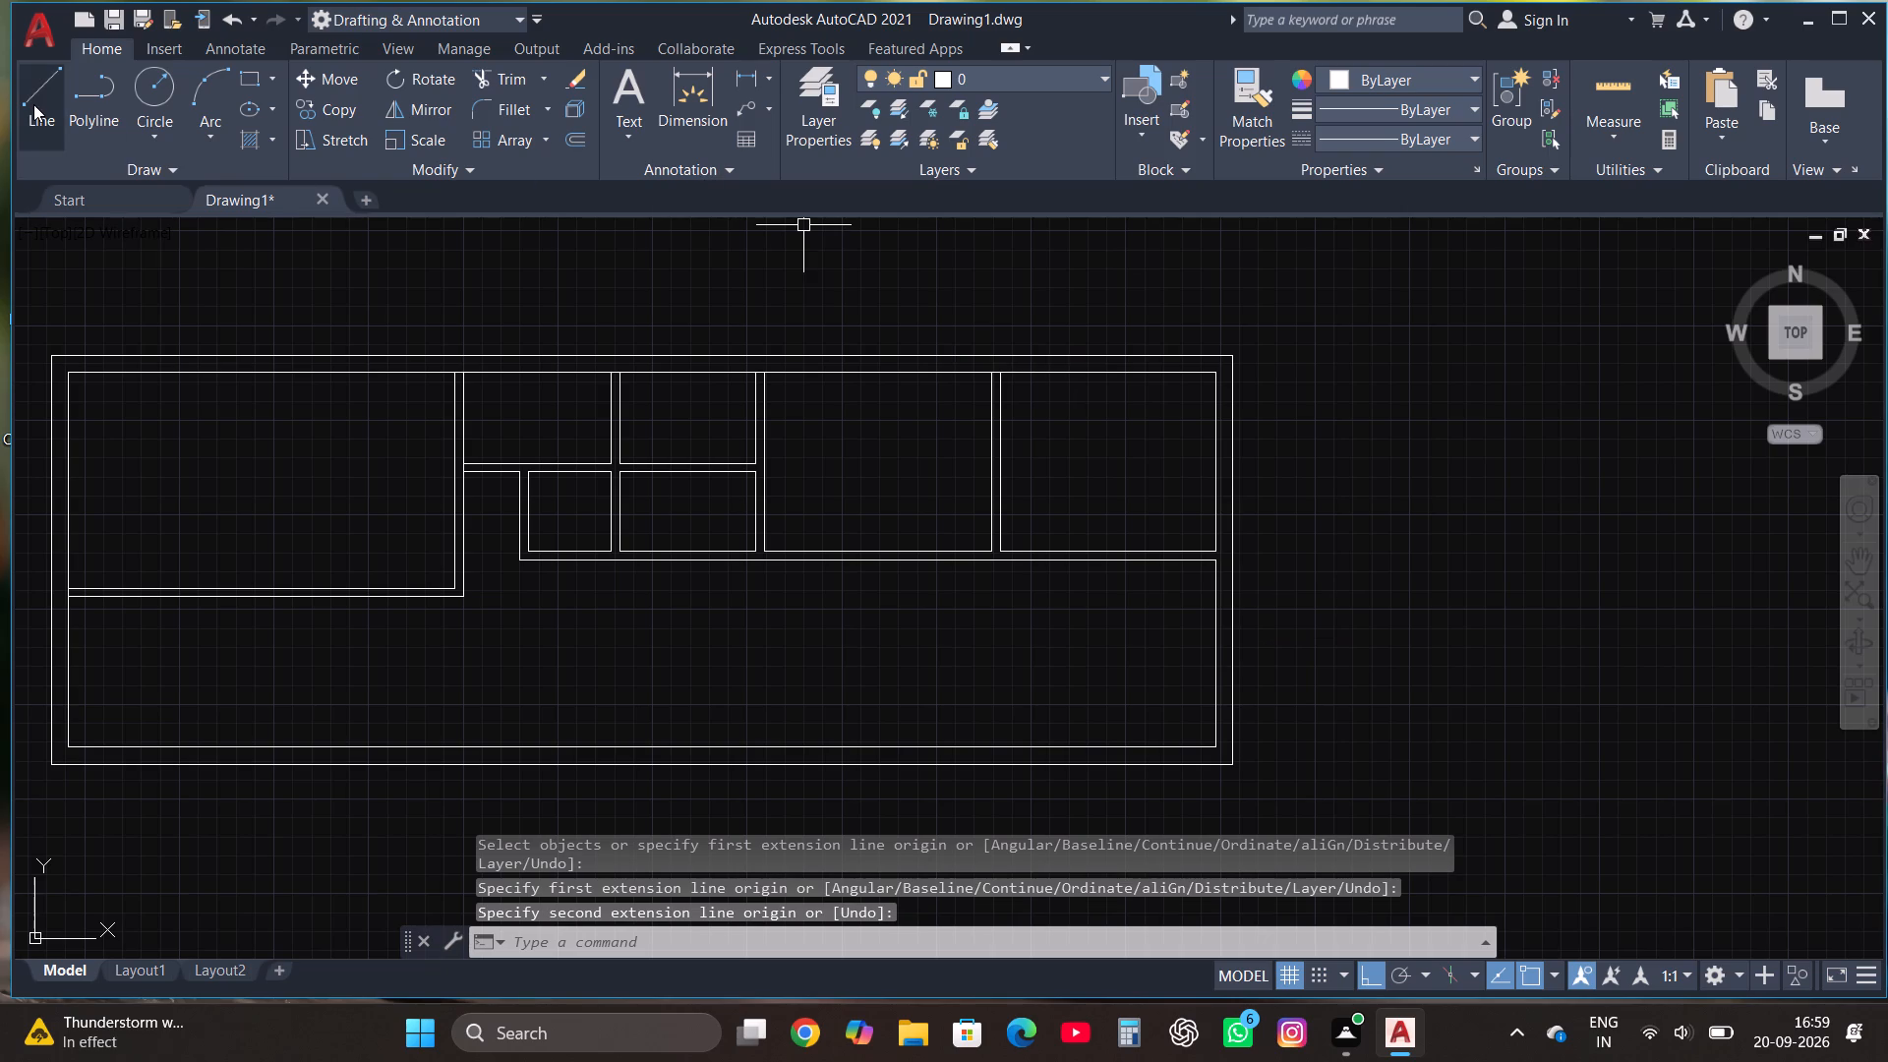
Draw a 10' line west from the inner southeast corner along the south wall's inner line.
{"action": "left_click", "coordinate": [33, 103]}
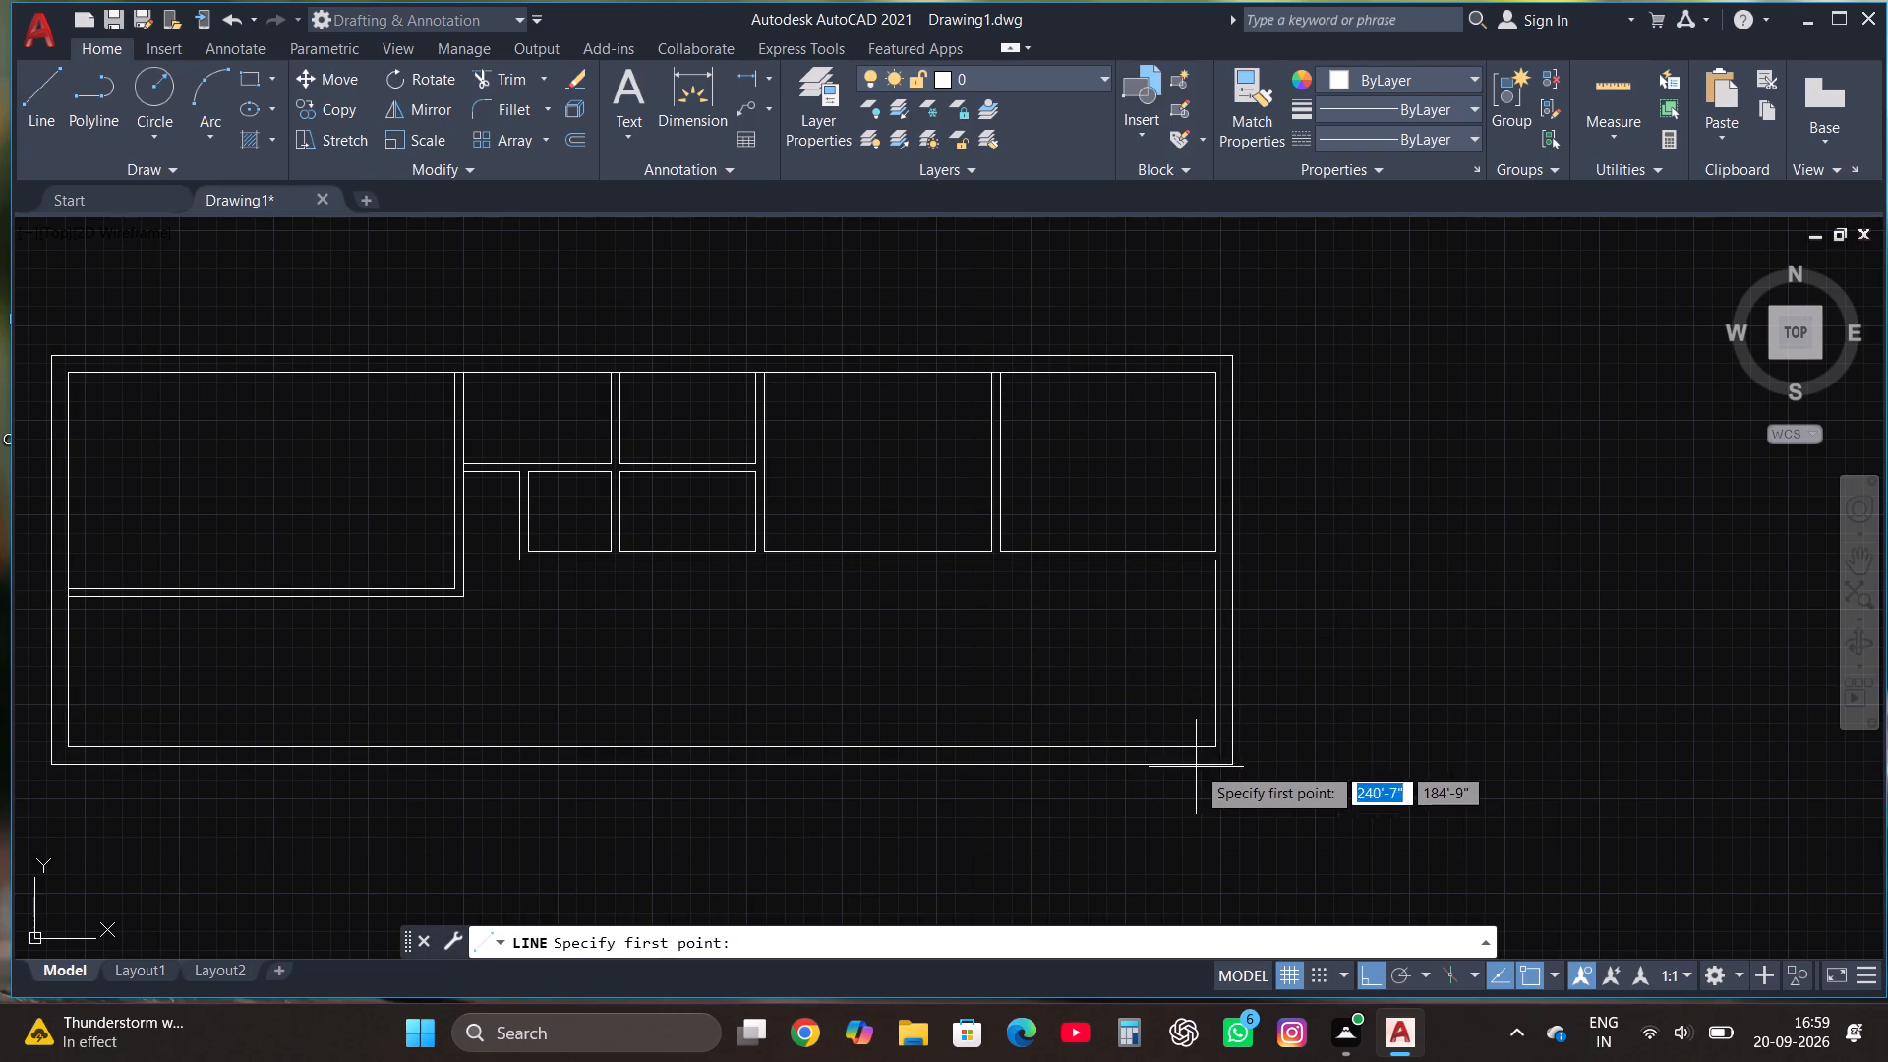
{"action": "left_click", "coordinate": [1213, 744]}
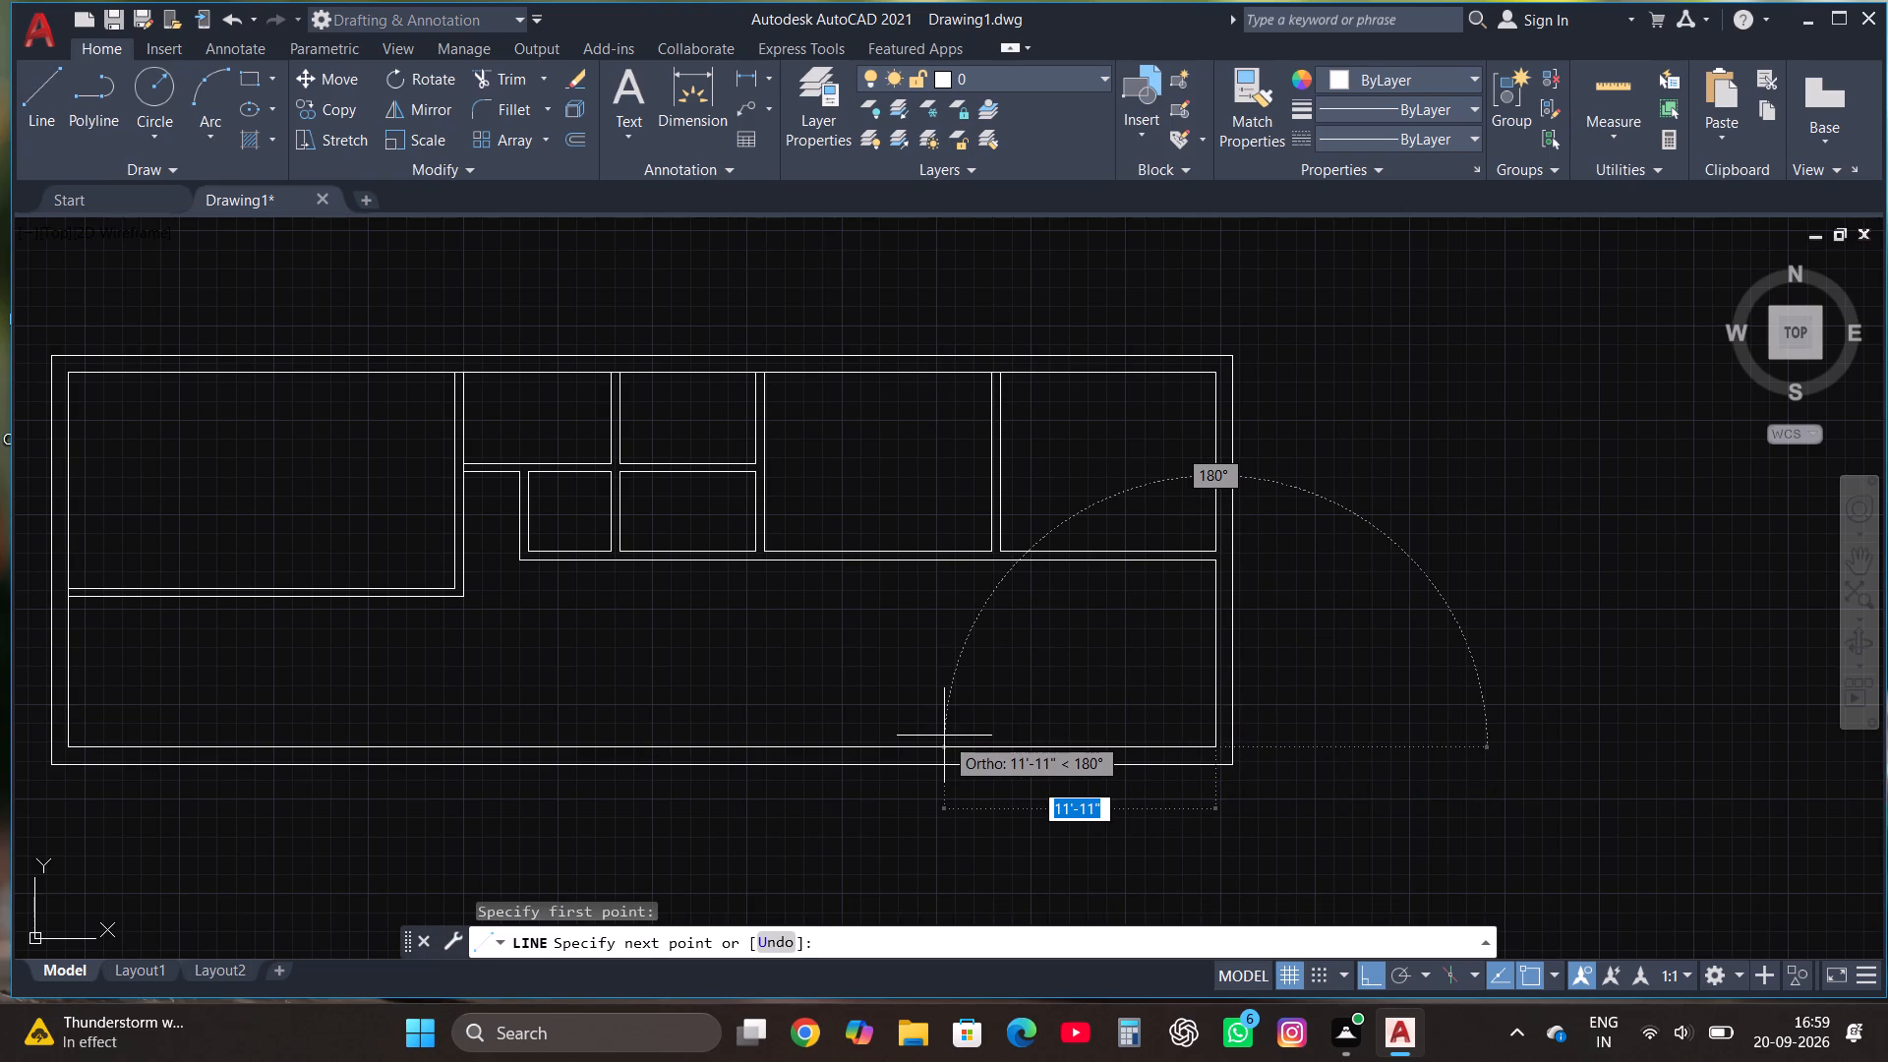
{"action": "type", "text": "10'"}
{"action": "key", "text": "Return"}
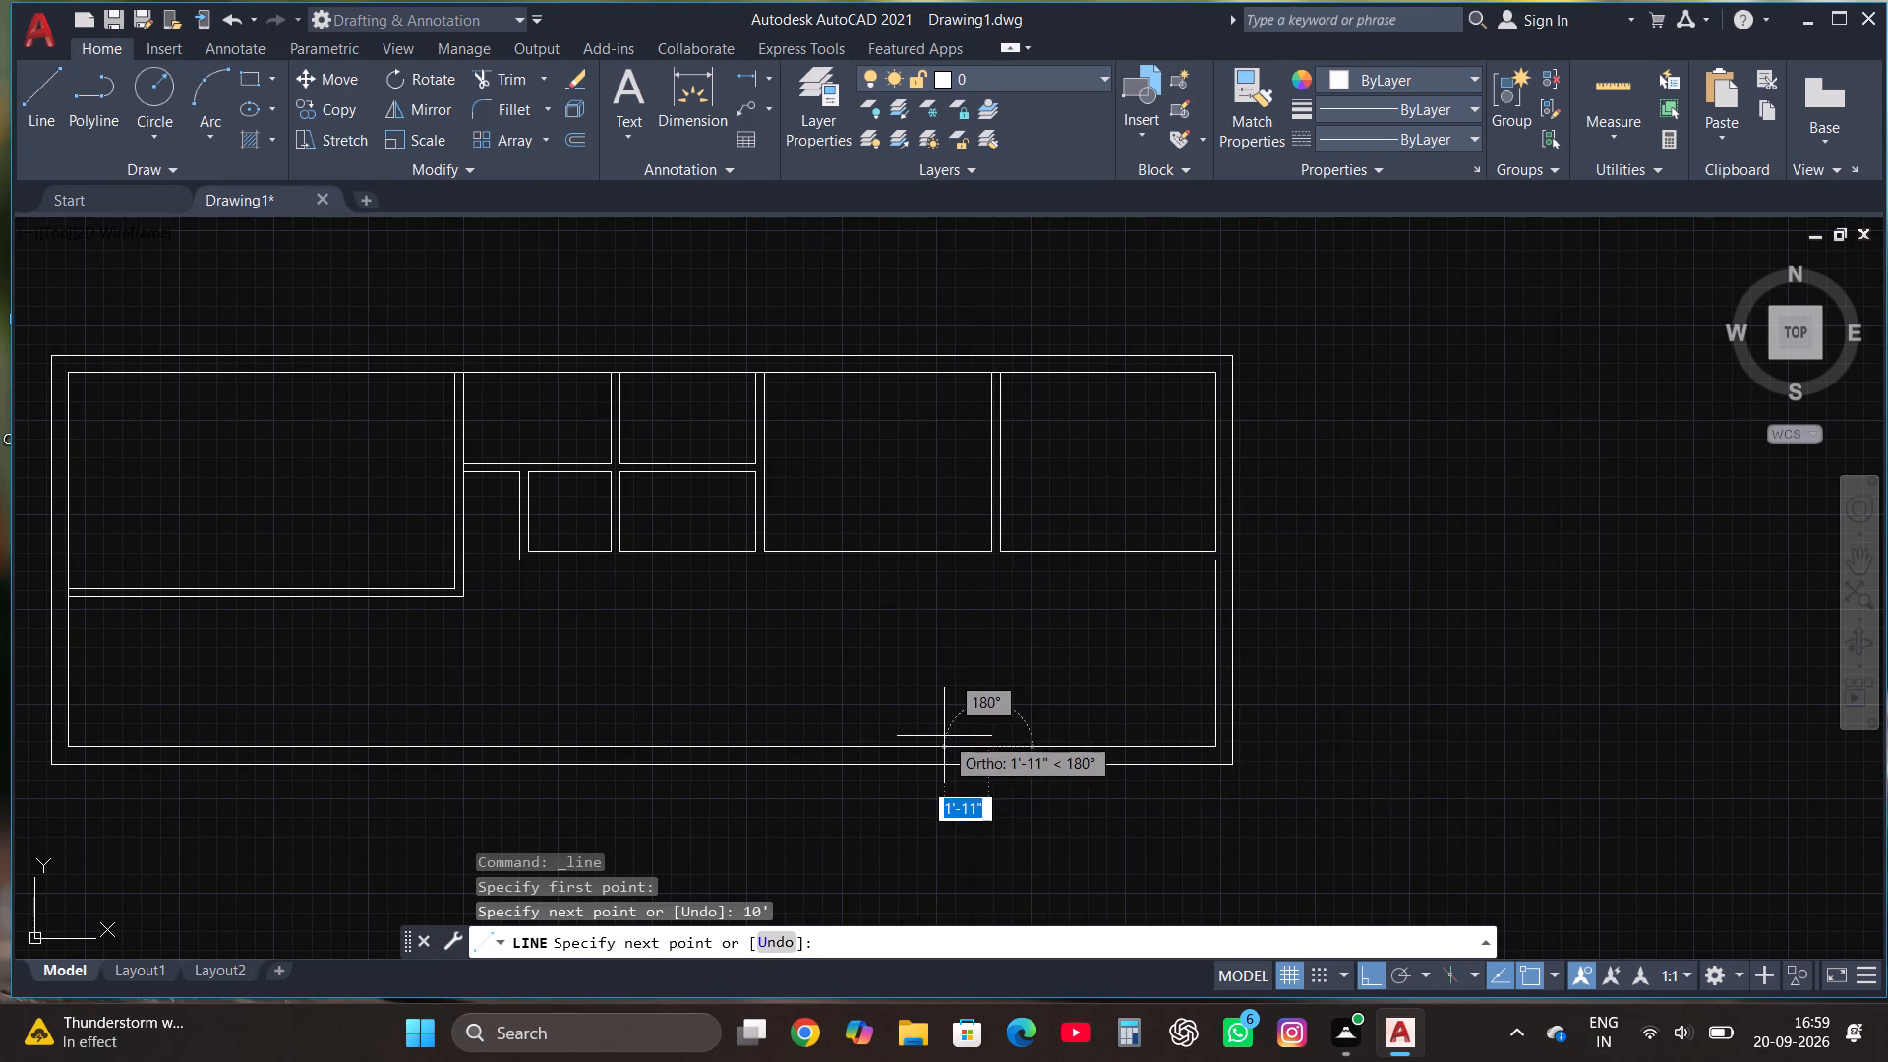
{"action": "scroll", "coordinate": [965, 564], "scroll_direction": "up", "scroll_amount": 1}
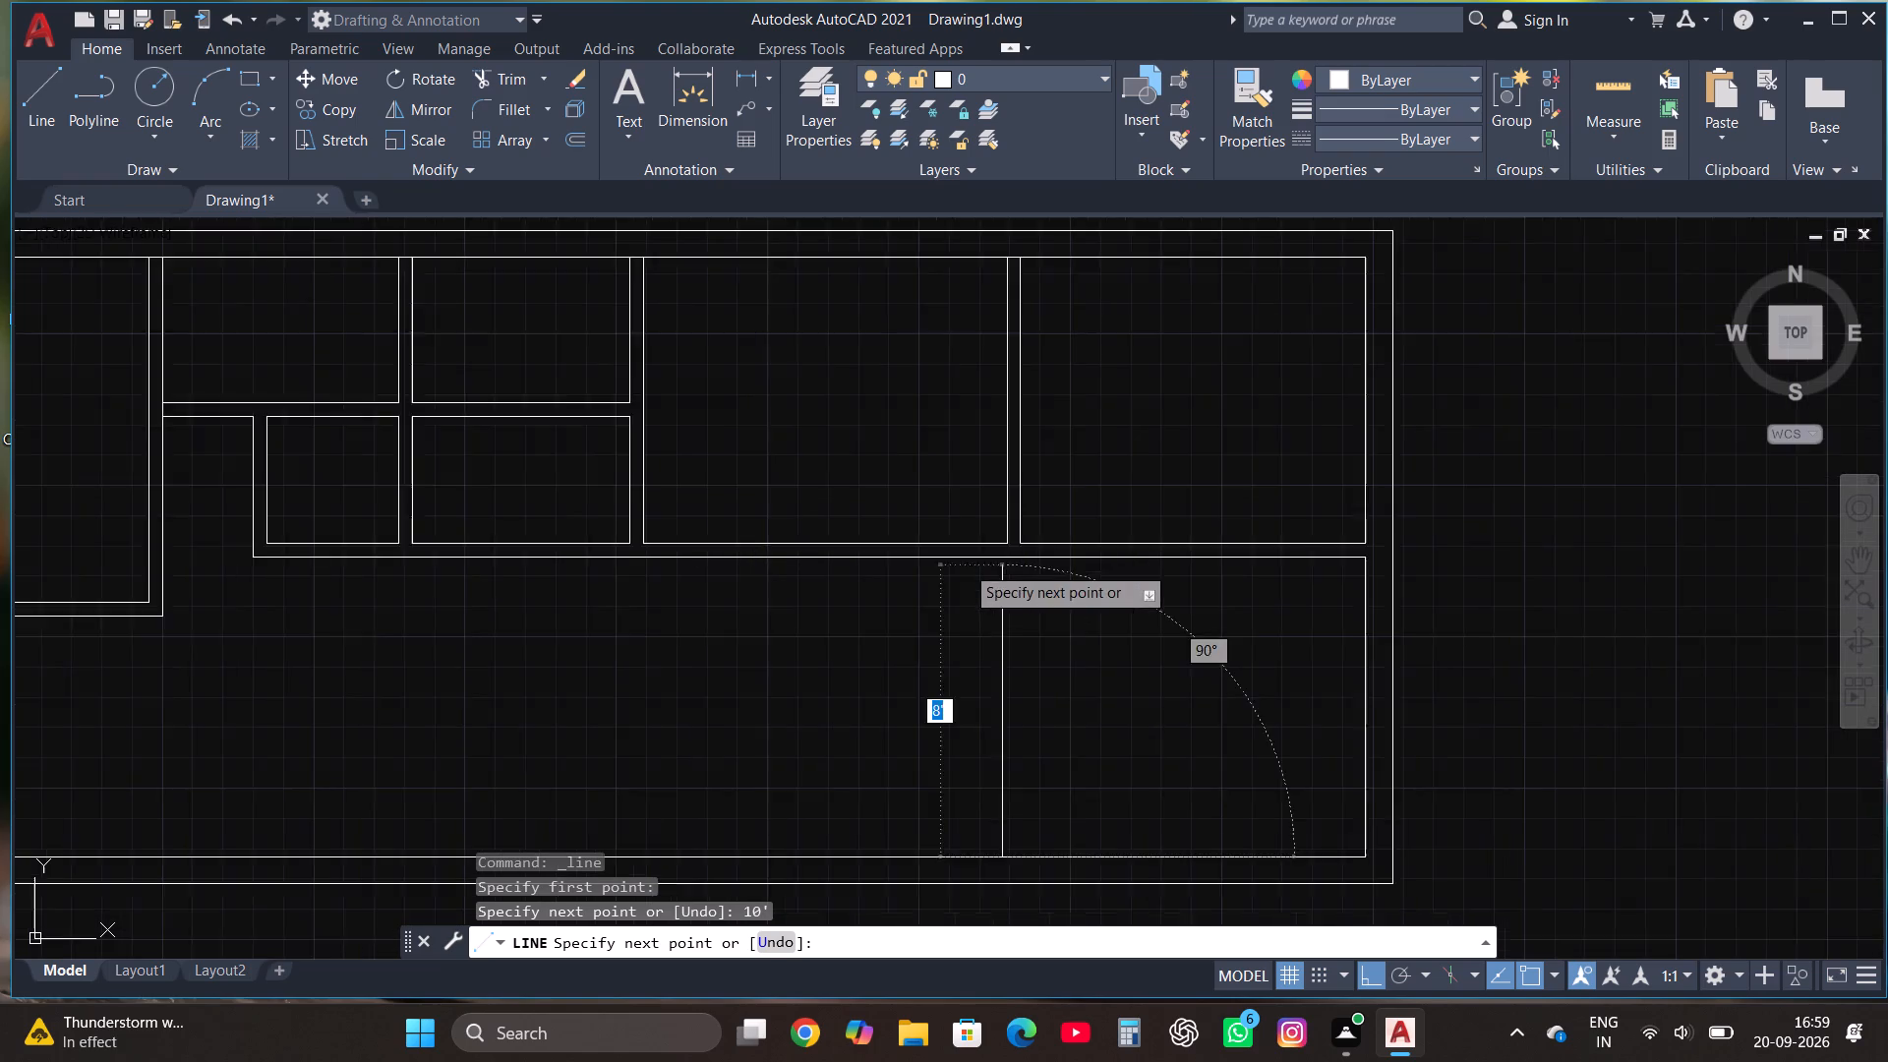
{"action": "scroll", "coordinate": [965, 564], "scroll_direction": "up", "scroll_amount": 1}
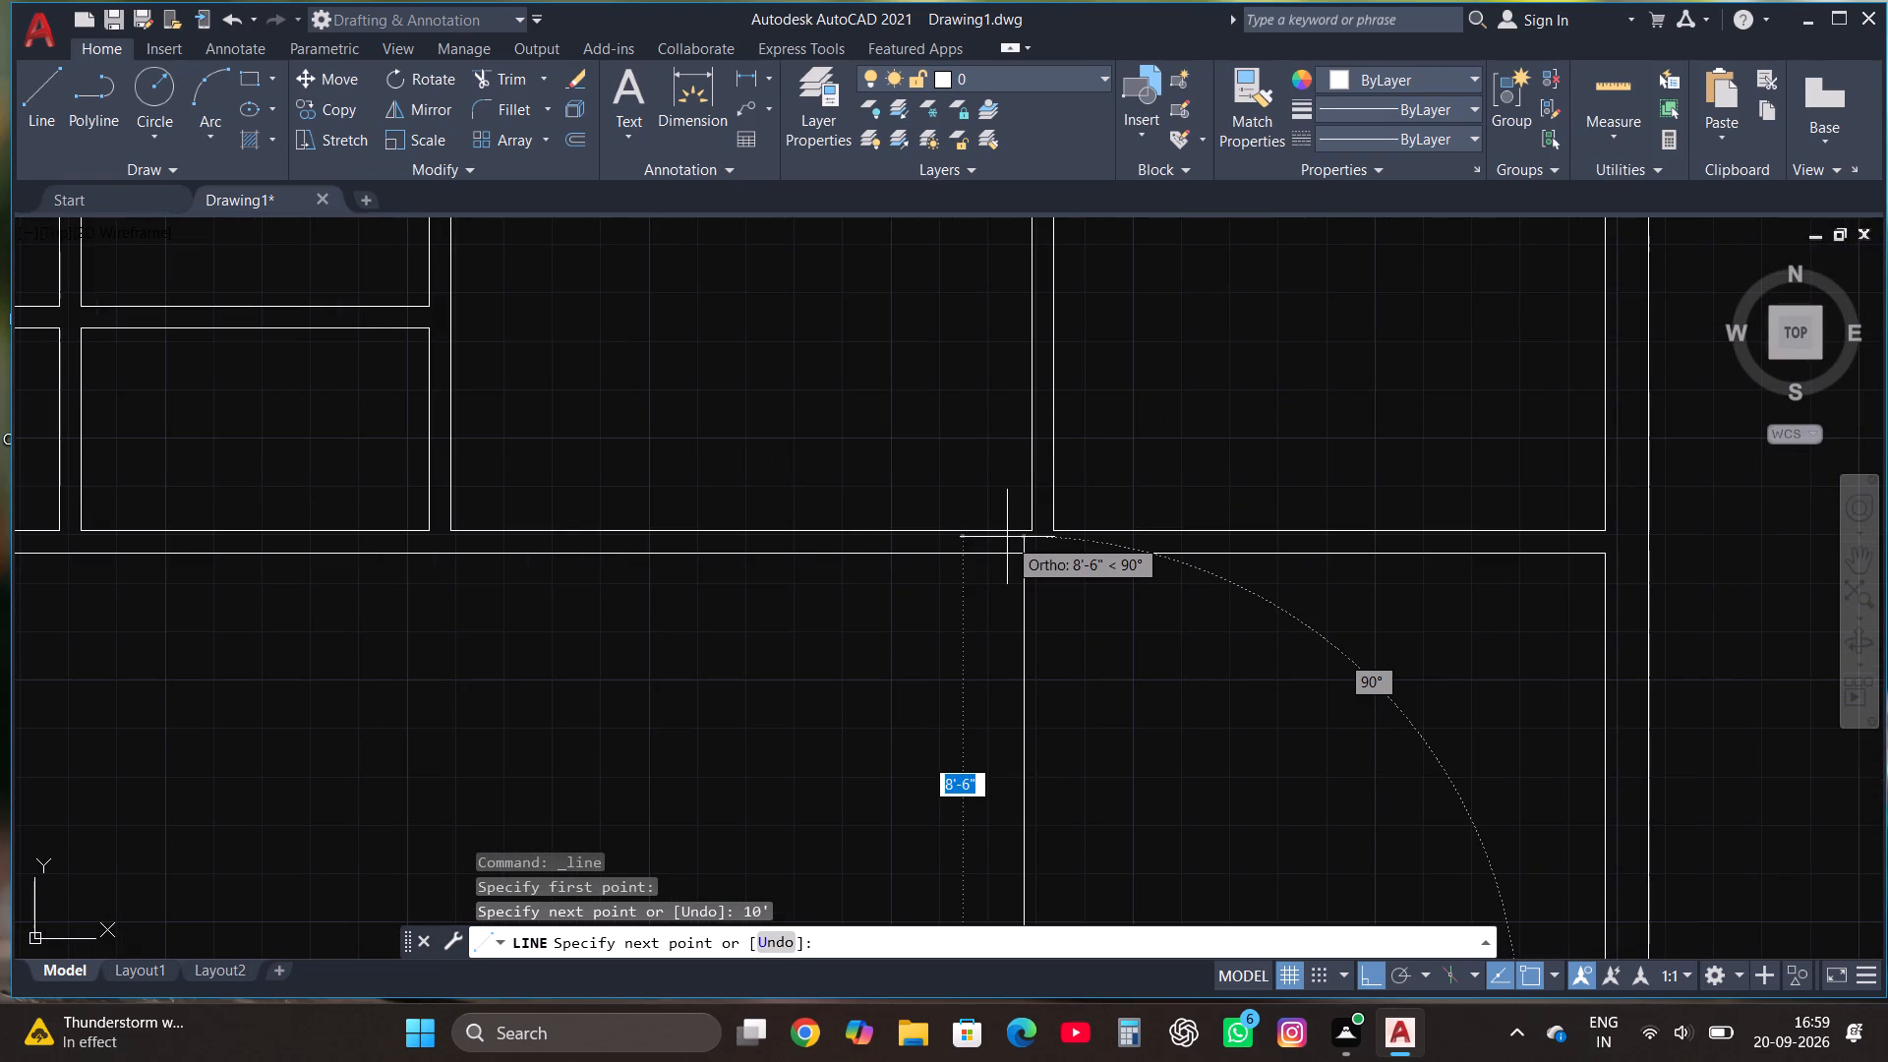
{"action": "scroll", "coordinate": [1007, 537], "scroll_direction": "down", "scroll_amount": 2}
{"action": "key", "text": "Escape"}
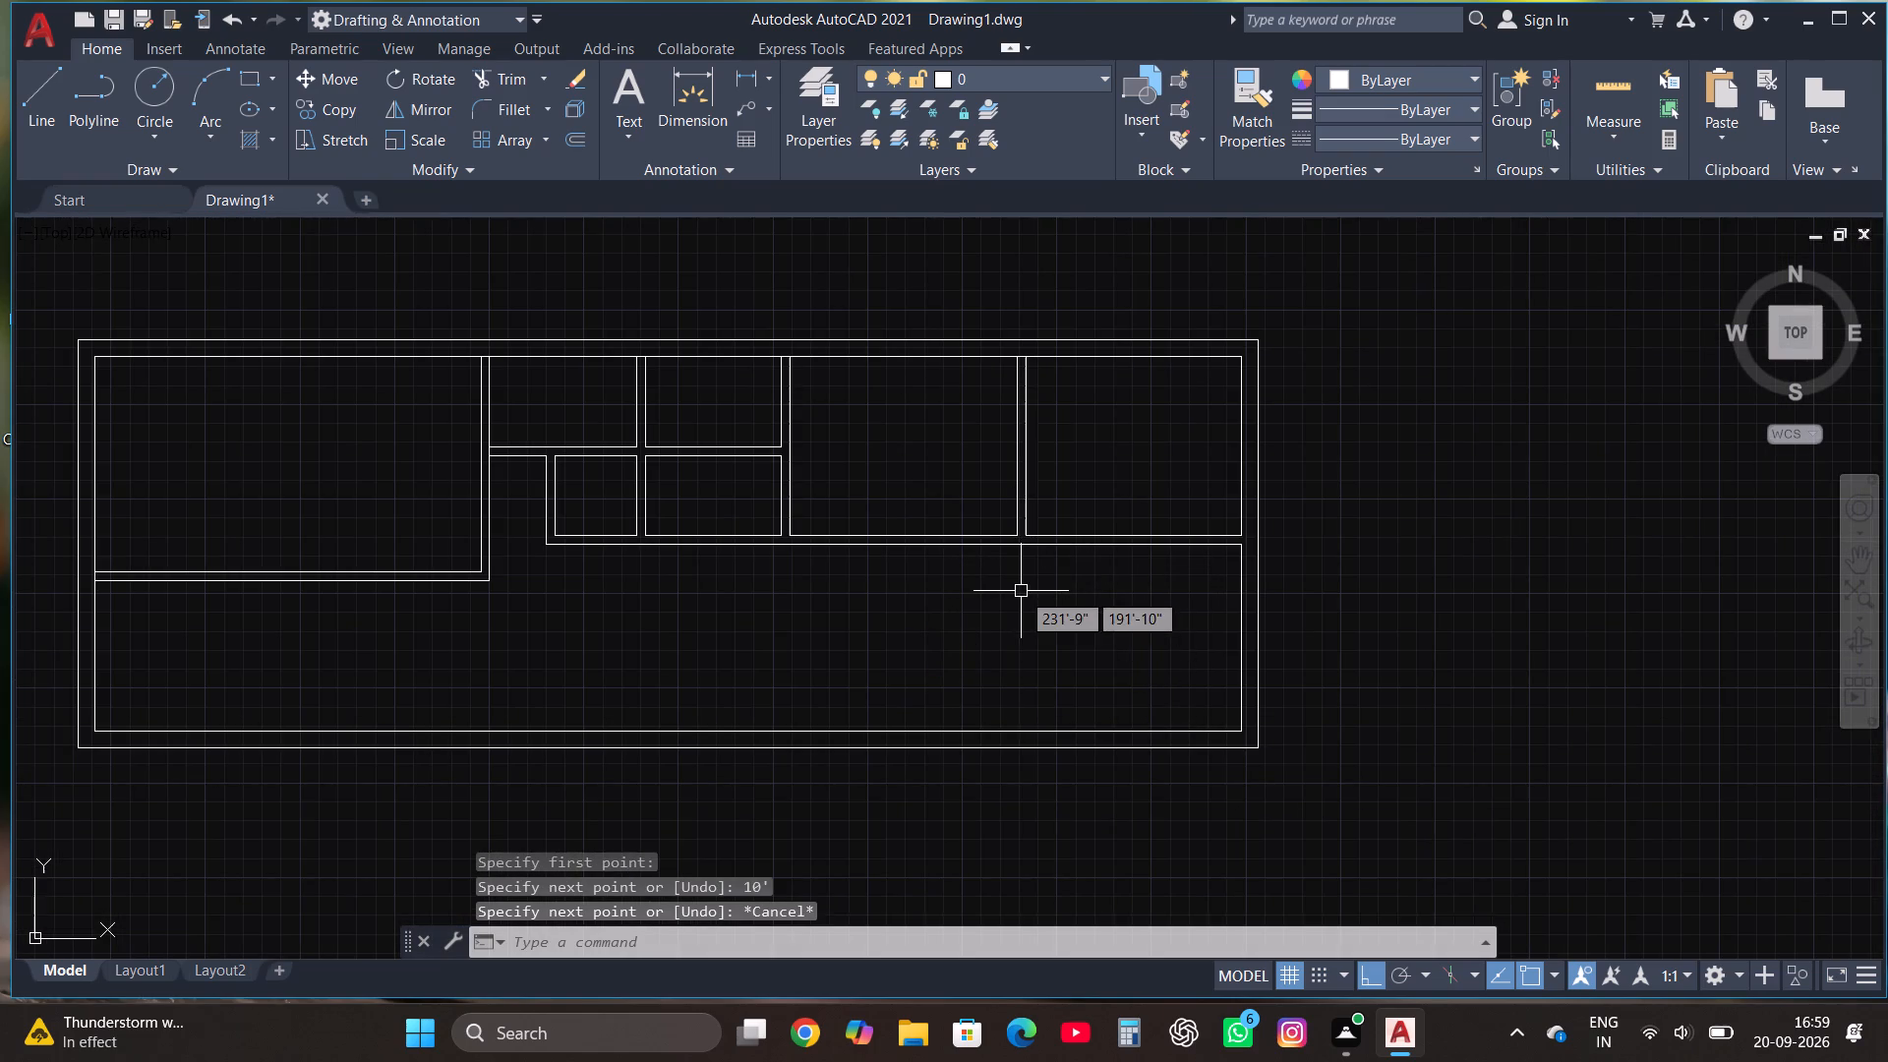
Measure the northeast room's width along the north inner wall line from its east corner to the fourth partition.
{"action": "scroll", "coordinate": [1240, 414], "scroll_direction": "up", "scroll_amount": 1}
{"action": "left_click", "coordinate": [698, 91]}
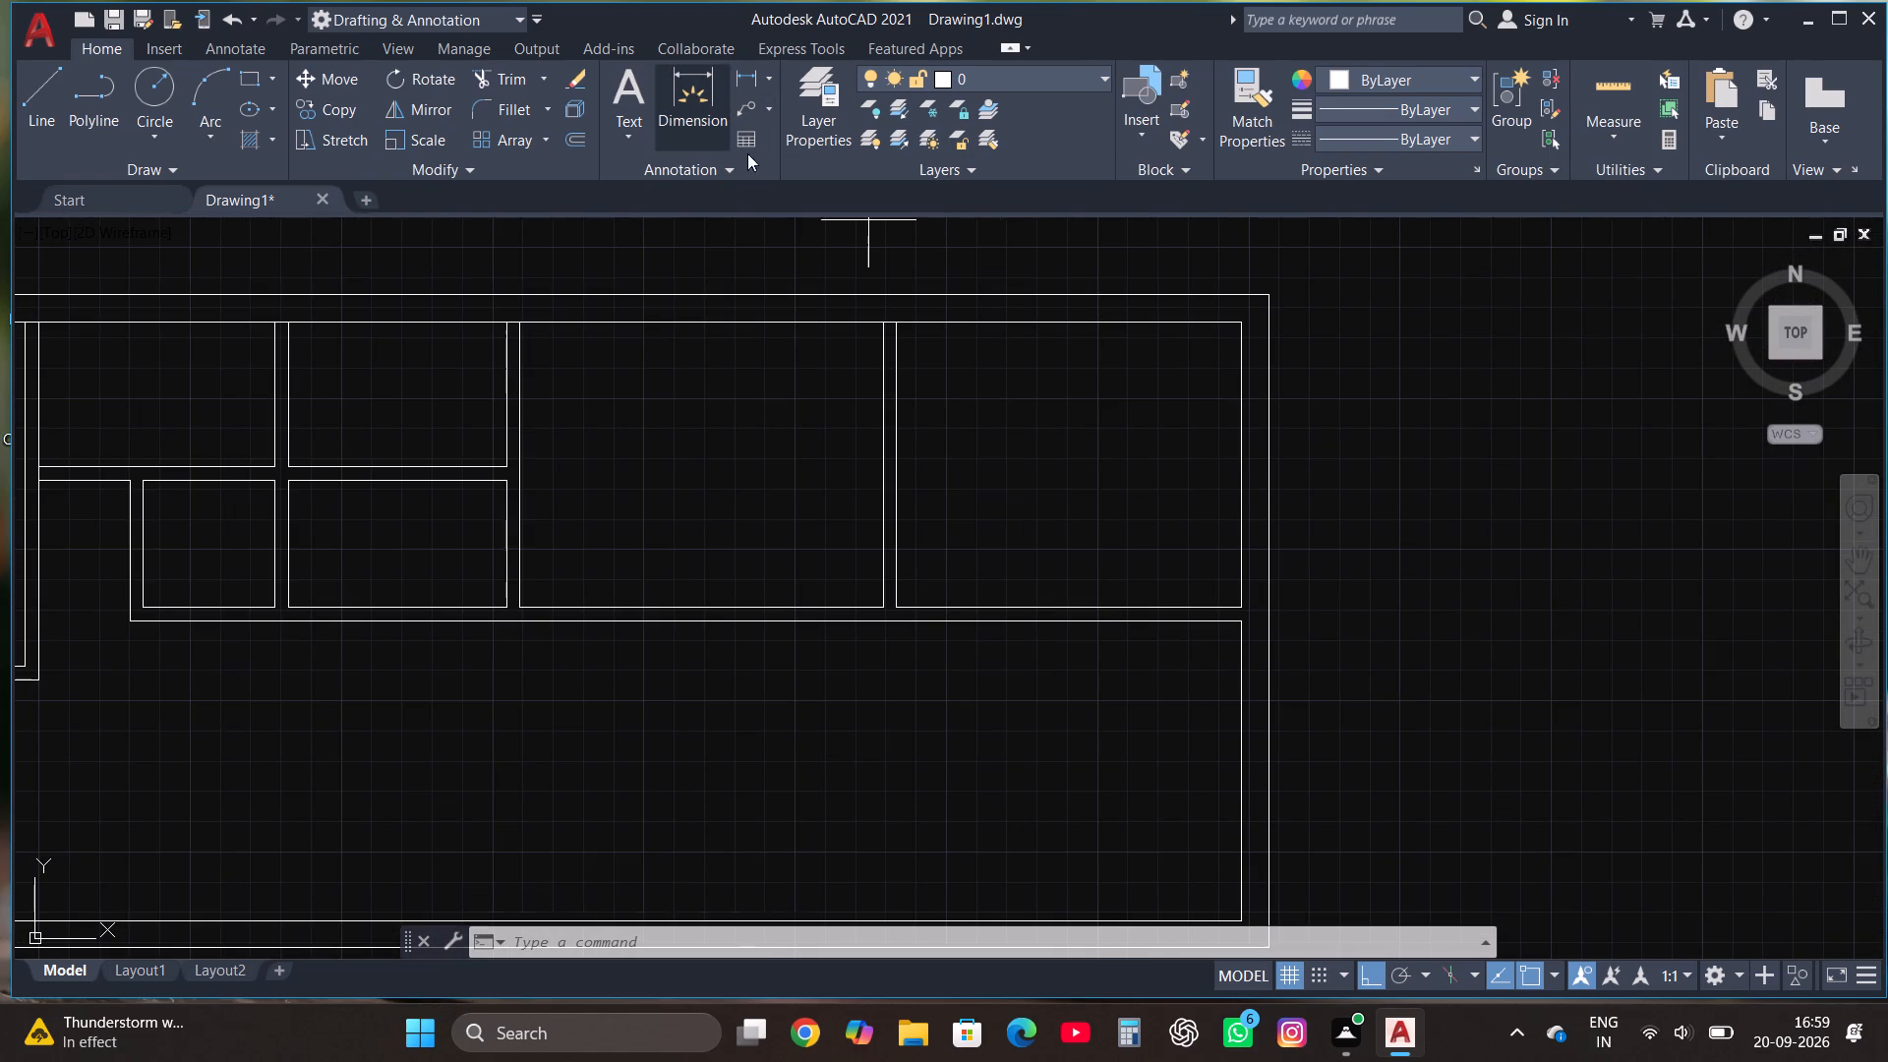
{"action": "left_click", "coordinate": [1240, 326]}
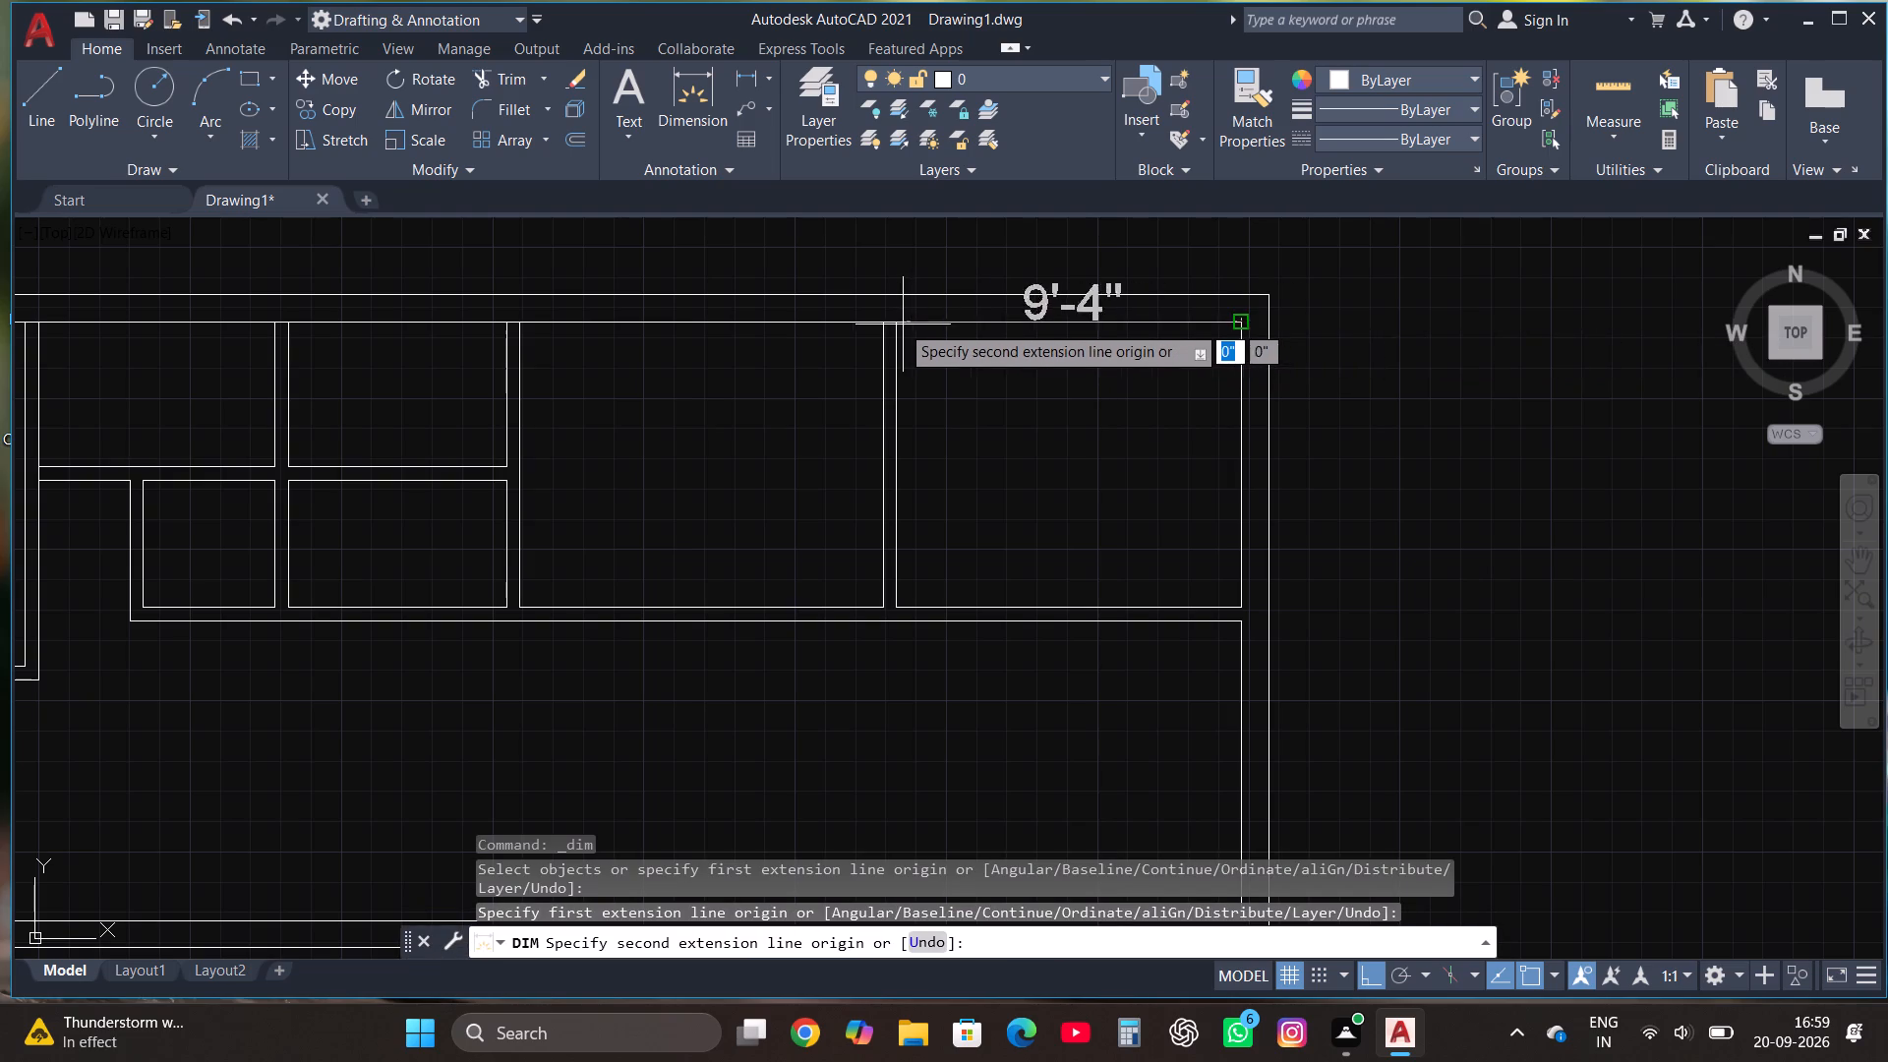
{"action": "key", "text": "Escape"}
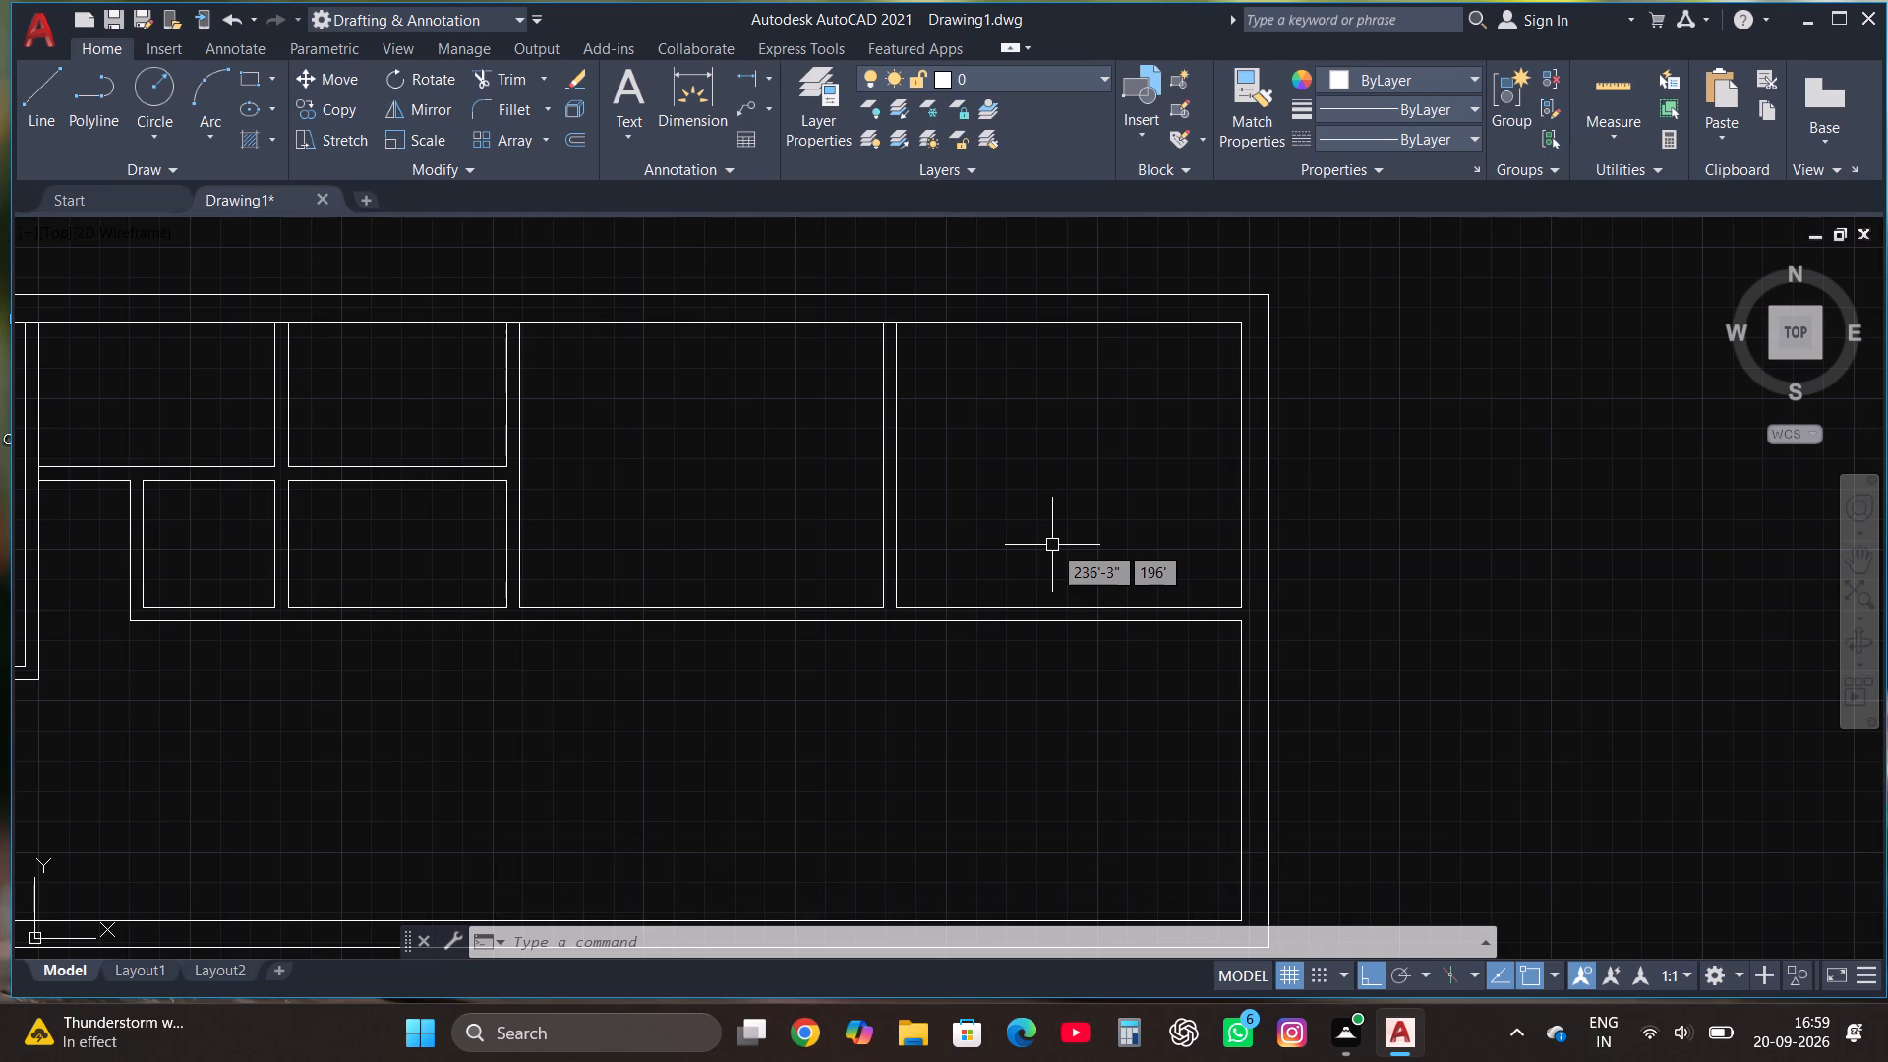
Draw two vertical lines about 9' long from the fourth partition's lower corners across the horizontal partition into the south outer wall.
{"action": "scroll", "coordinate": [1052, 545], "scroll_direction": "down", "scroll_amount": 2}
{"action": "scroll", "coordinate": [1016, 630], "scroll_direction": "up", "scroll_amount": 1}
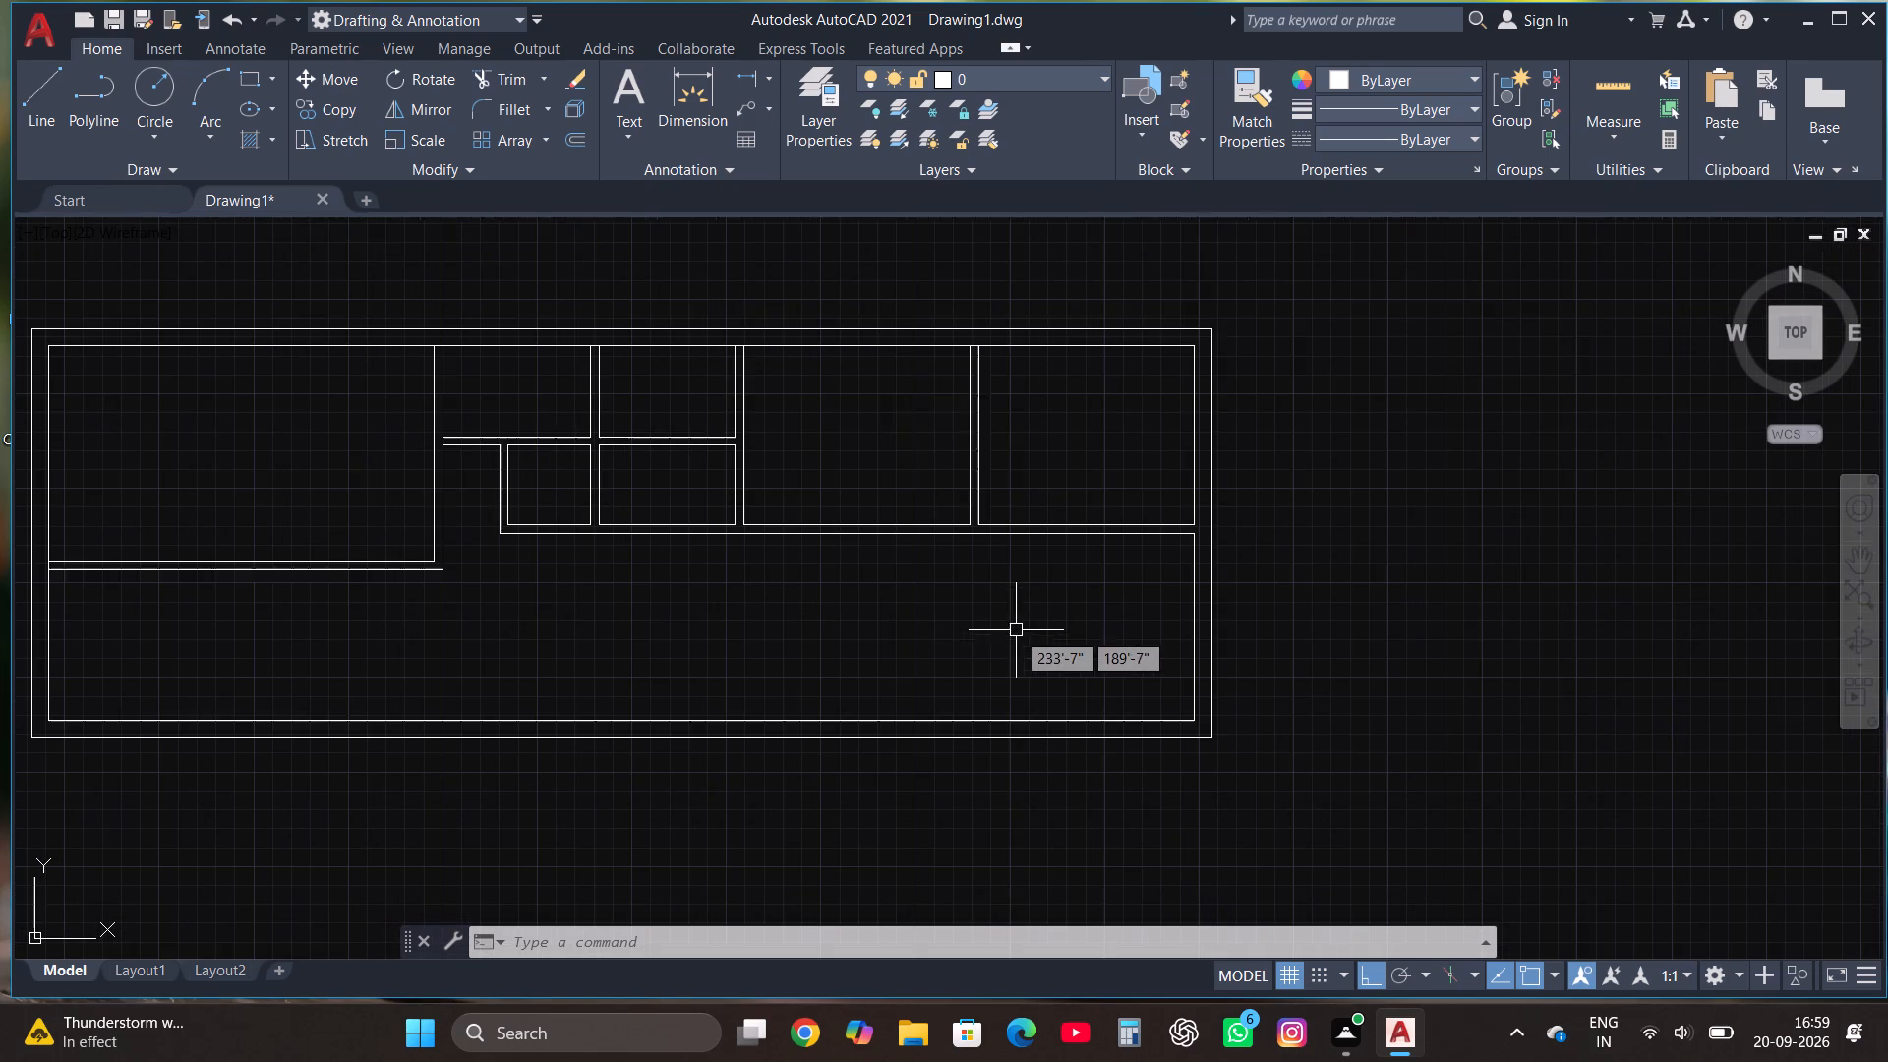
{"action": "left_click", "coordinate": [57, 97]}
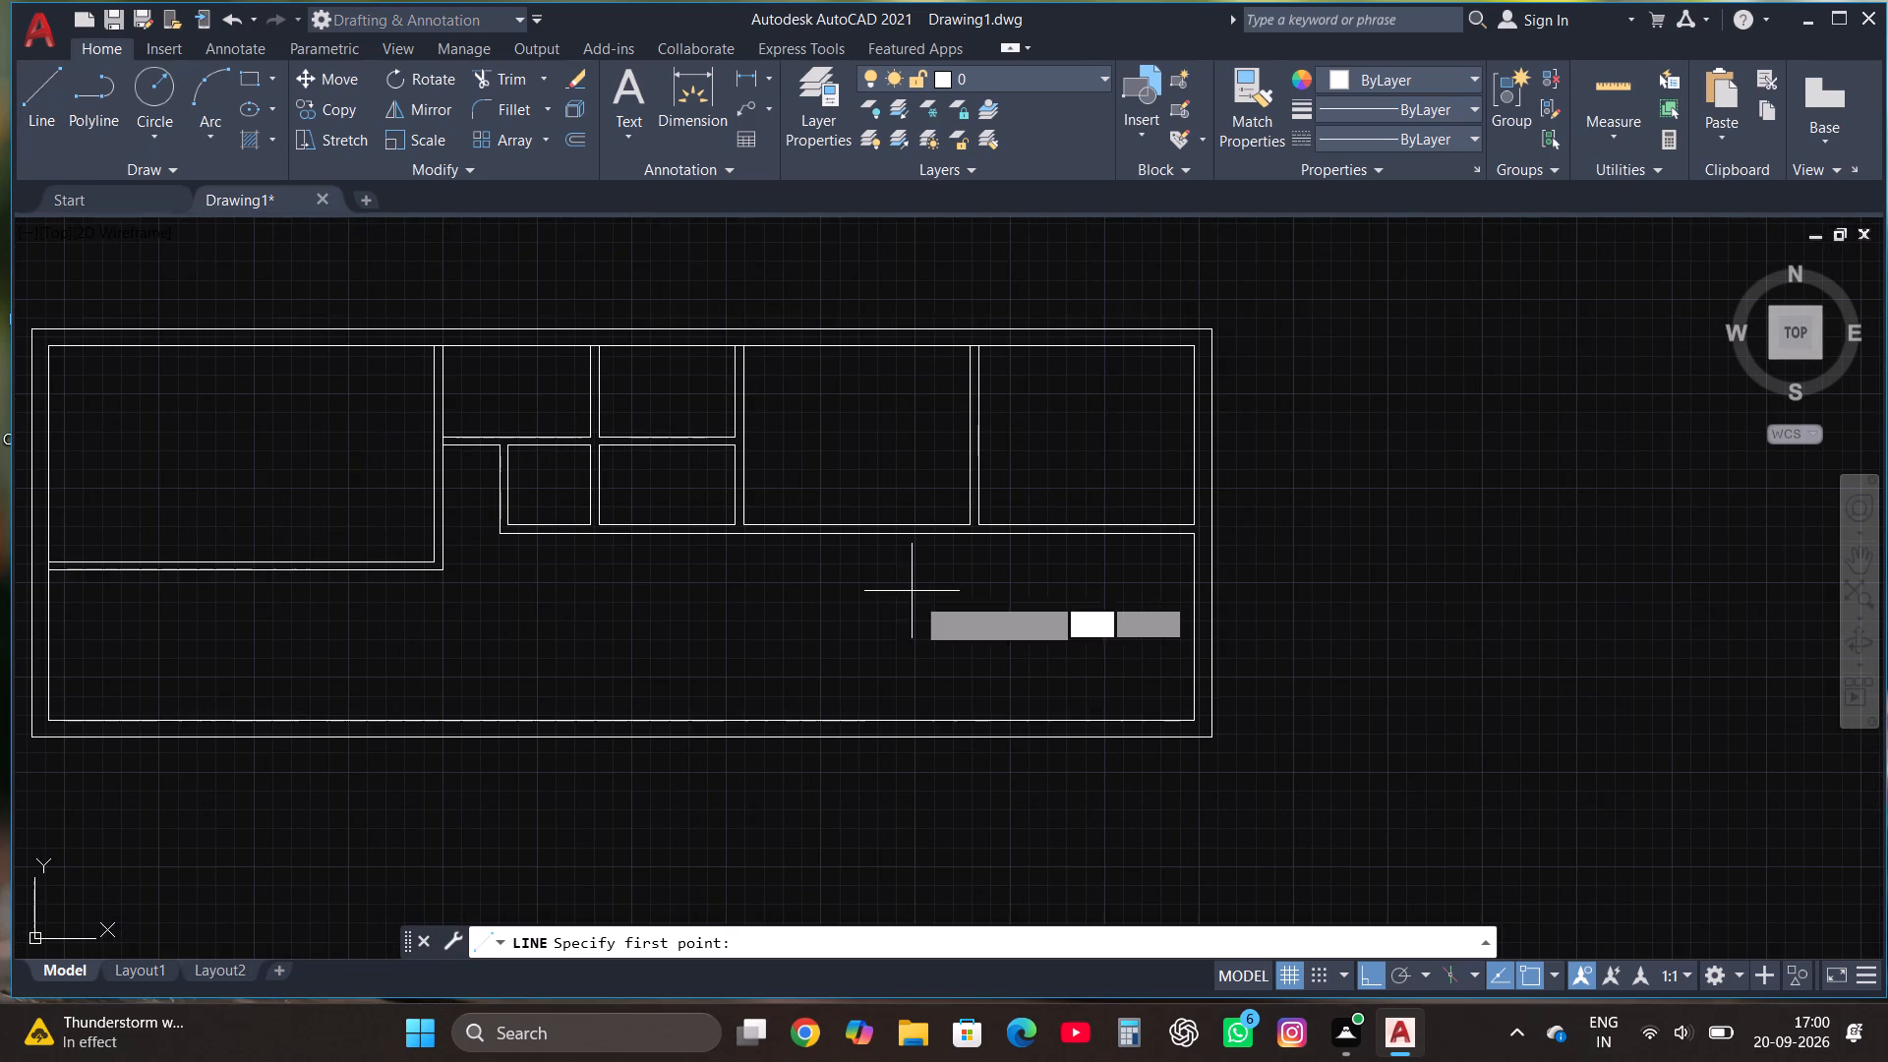
{"action": "scroll", "coordinate": [915, 596], "scroll_direction": "up", "scroll_amount": 1}
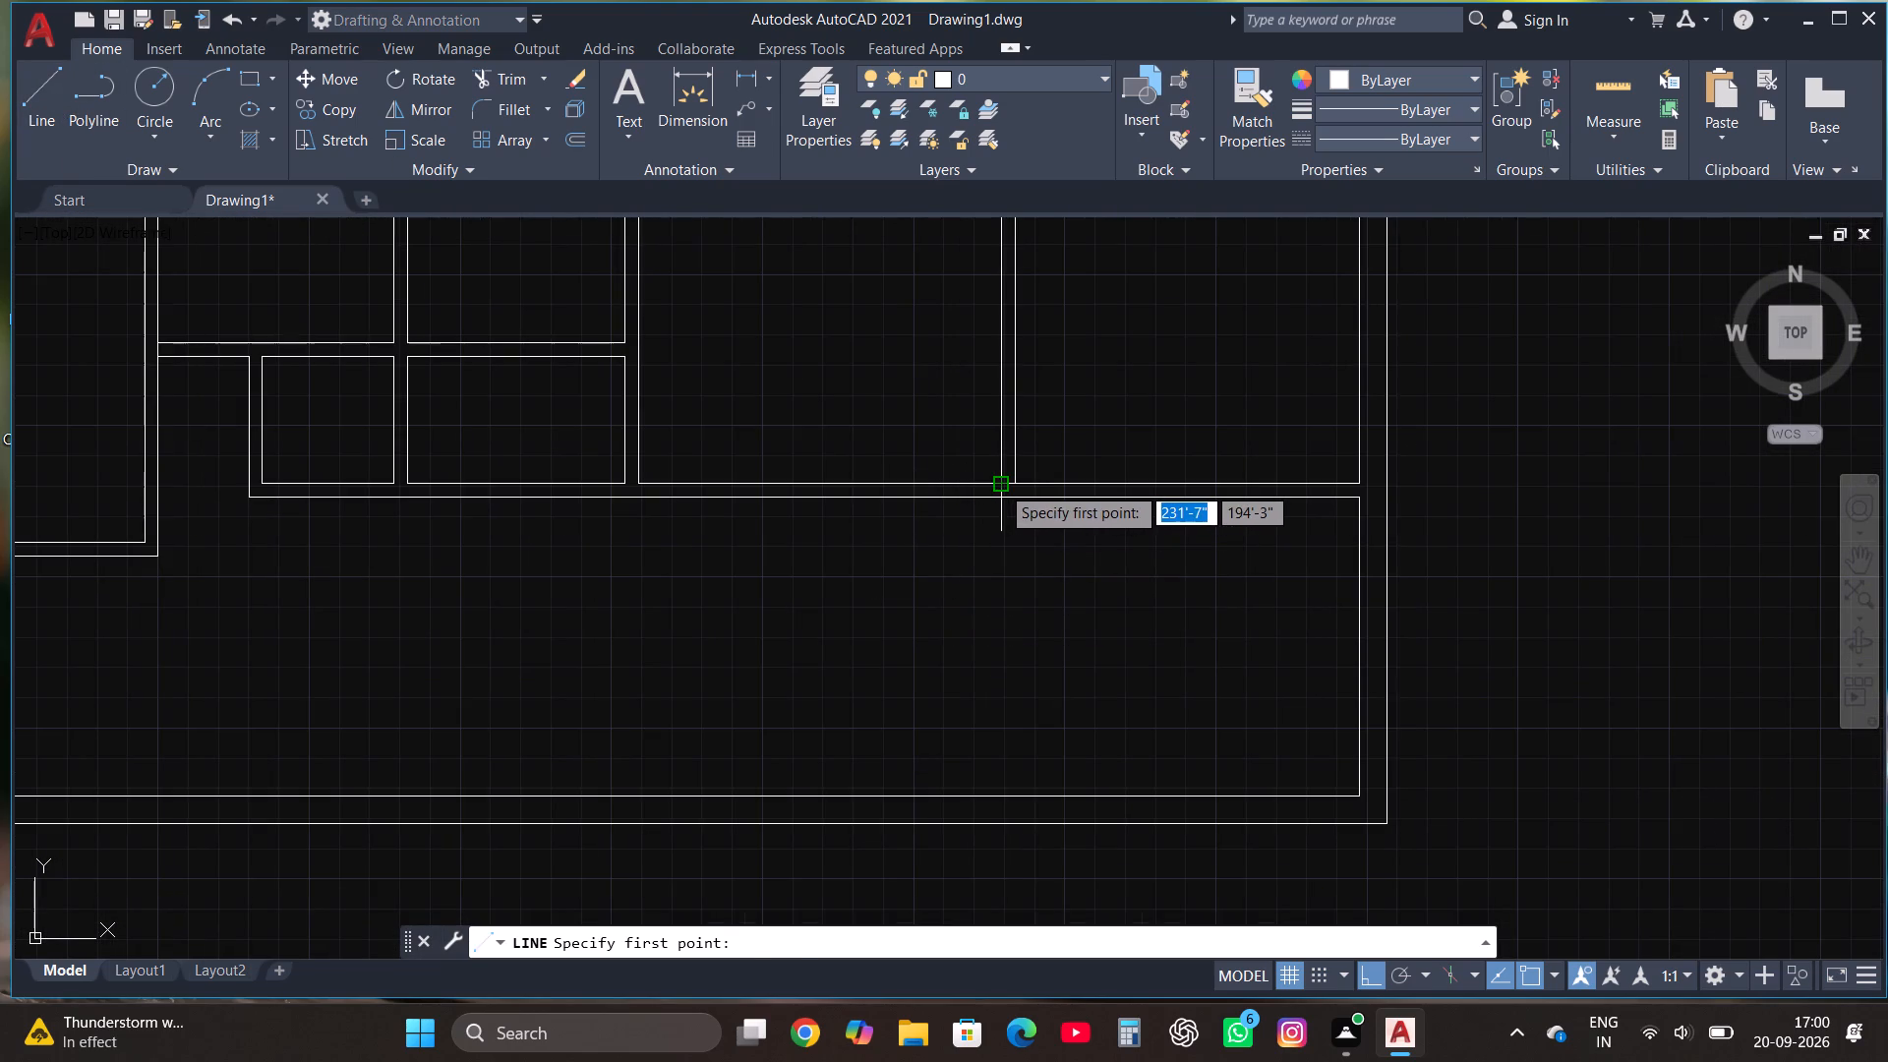
{"action": "left_click", "coordinate": [1000, 485]}
{"action": "scroll", "coordinate": [986, 833], "scroll_direction": "up", "scroll_amount": 2}
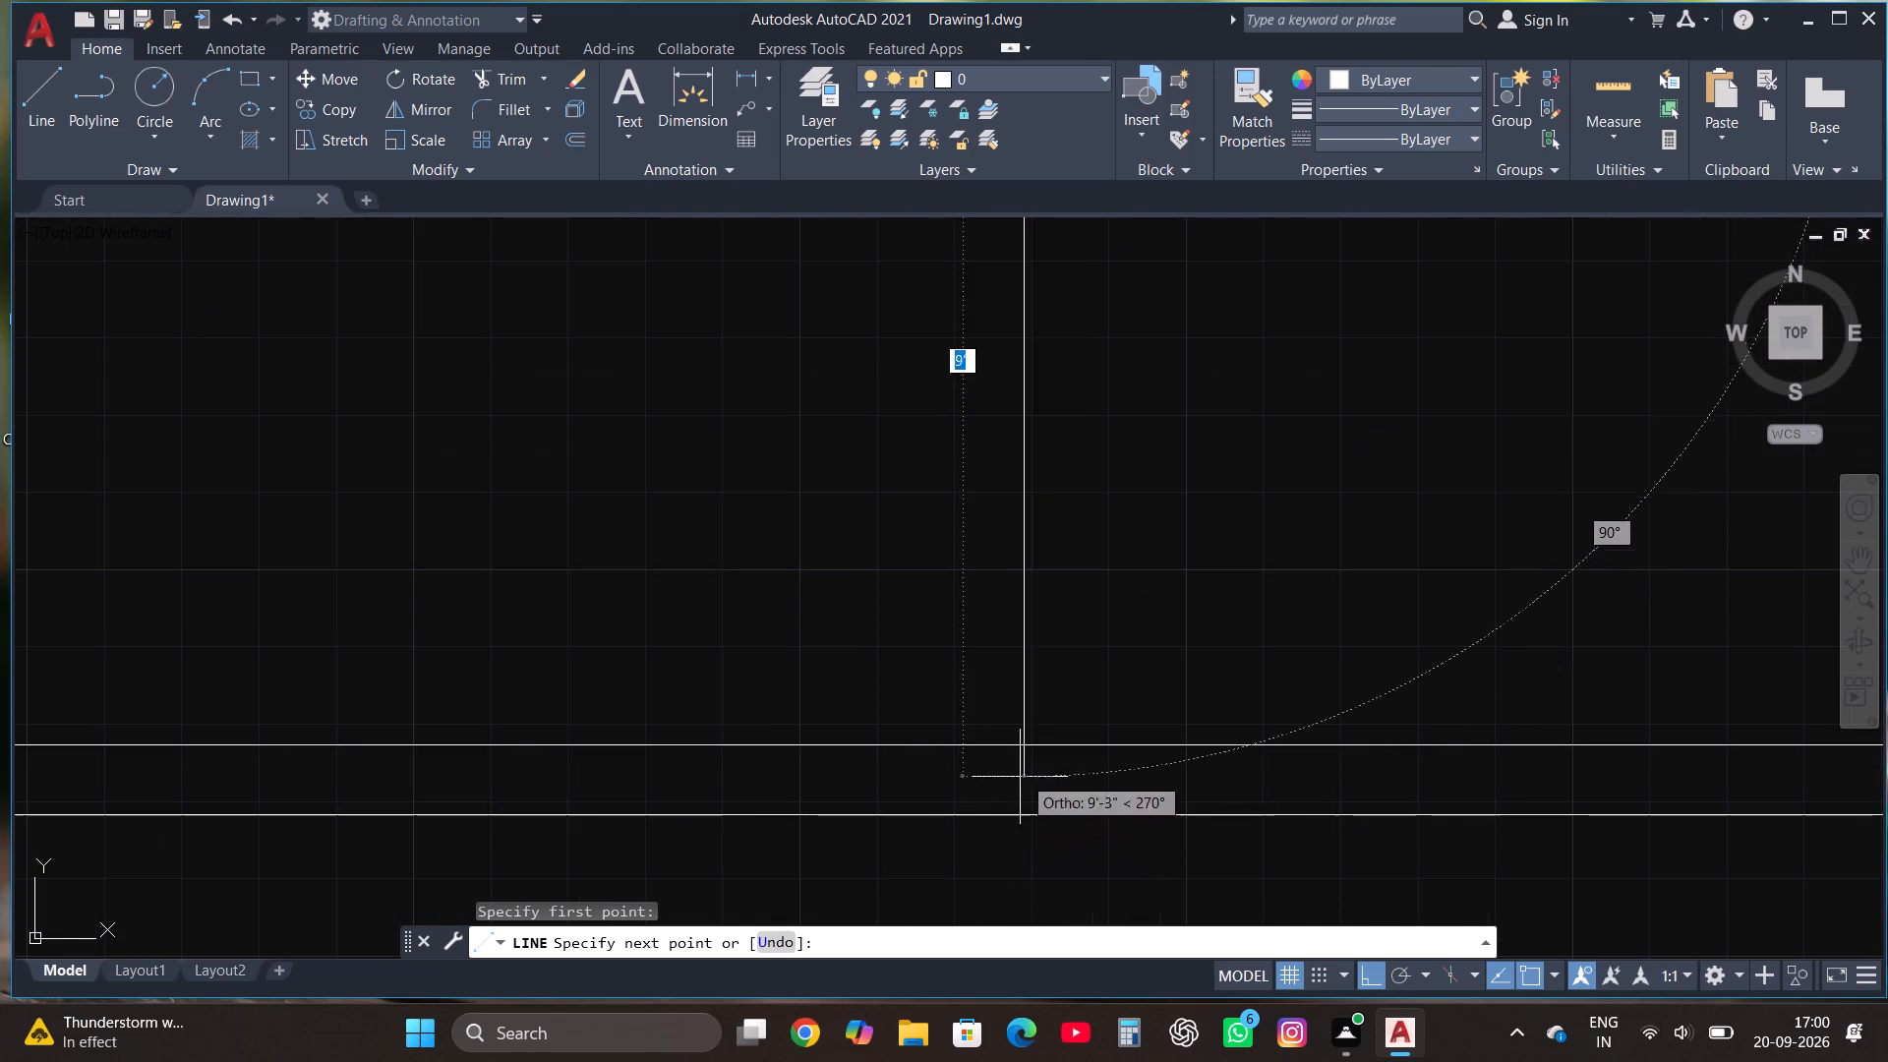
{"action": "left_click", "coordinate": [1025, 770]}
{"action": "key", "text": "Escape"}
{"action": "left_click", "coordinate": [38, 85]}
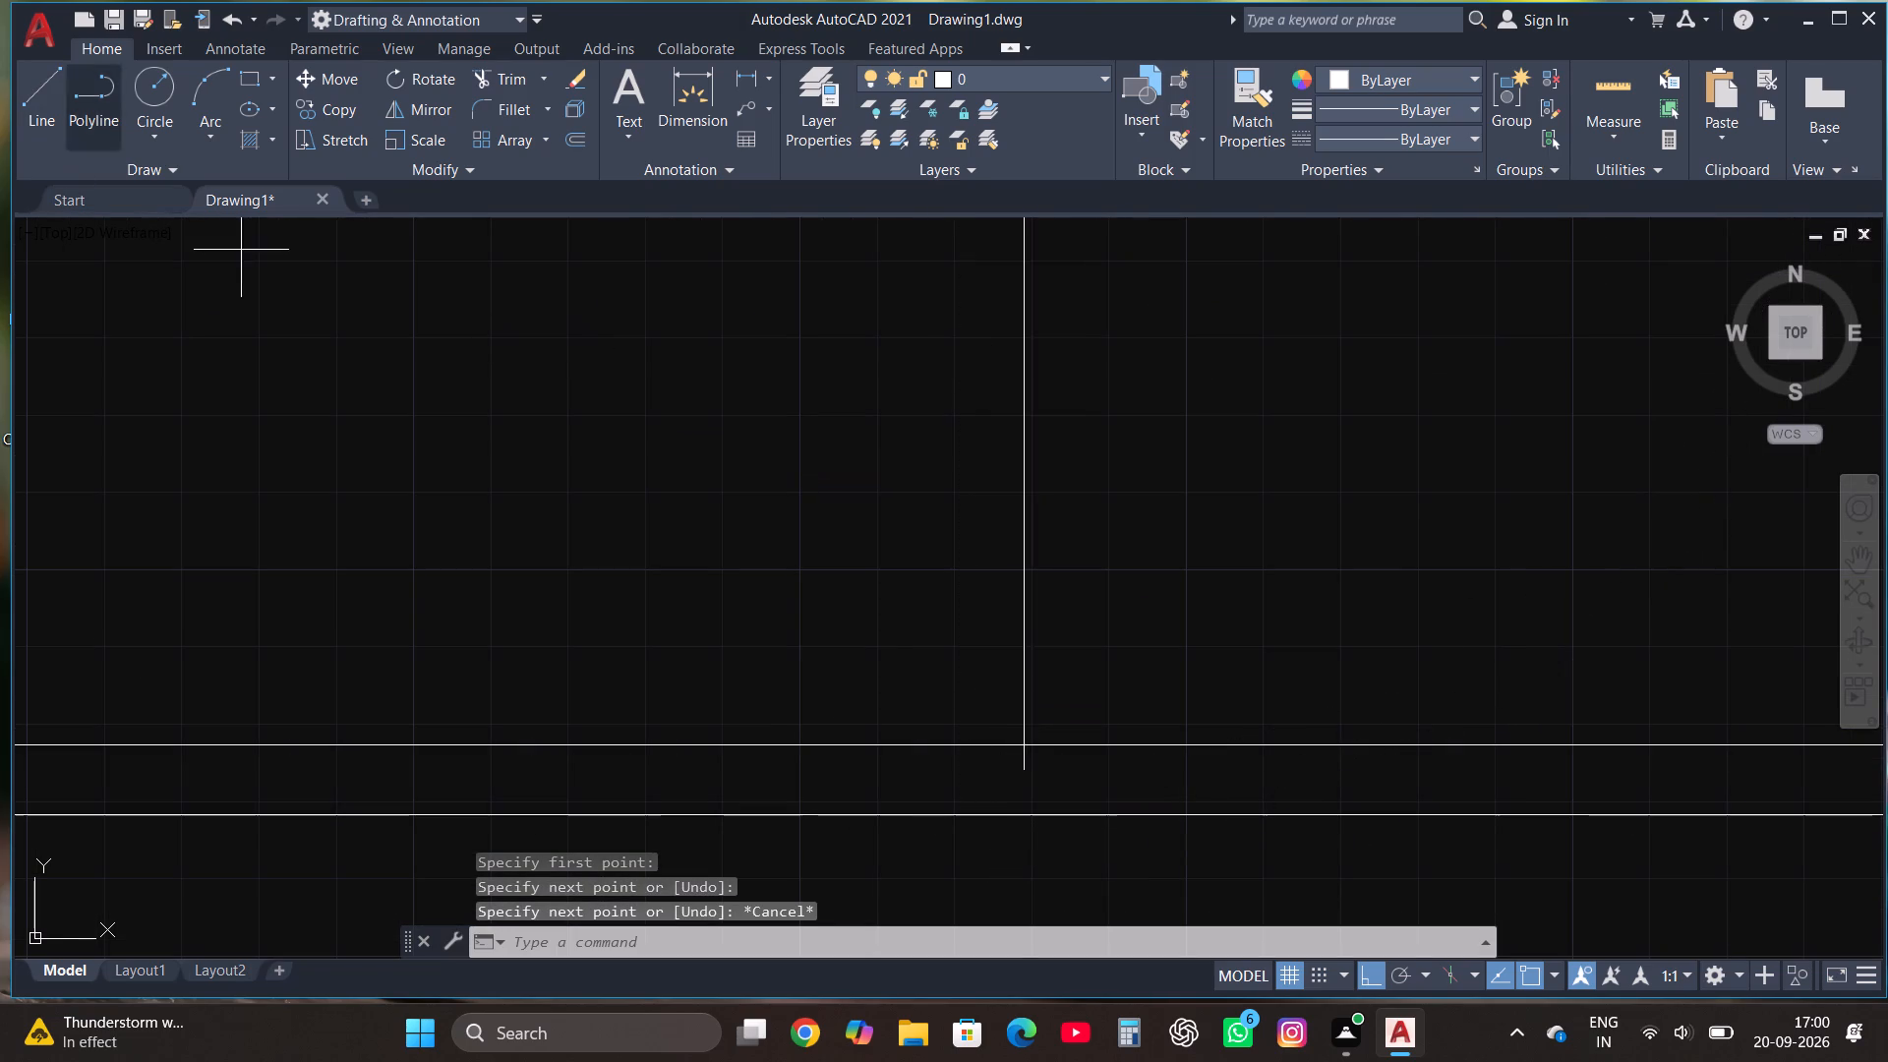
{"action": "scroll", "coordinate": [1024, 776], "scroll_direction": "down", "scroll_amount": 1}
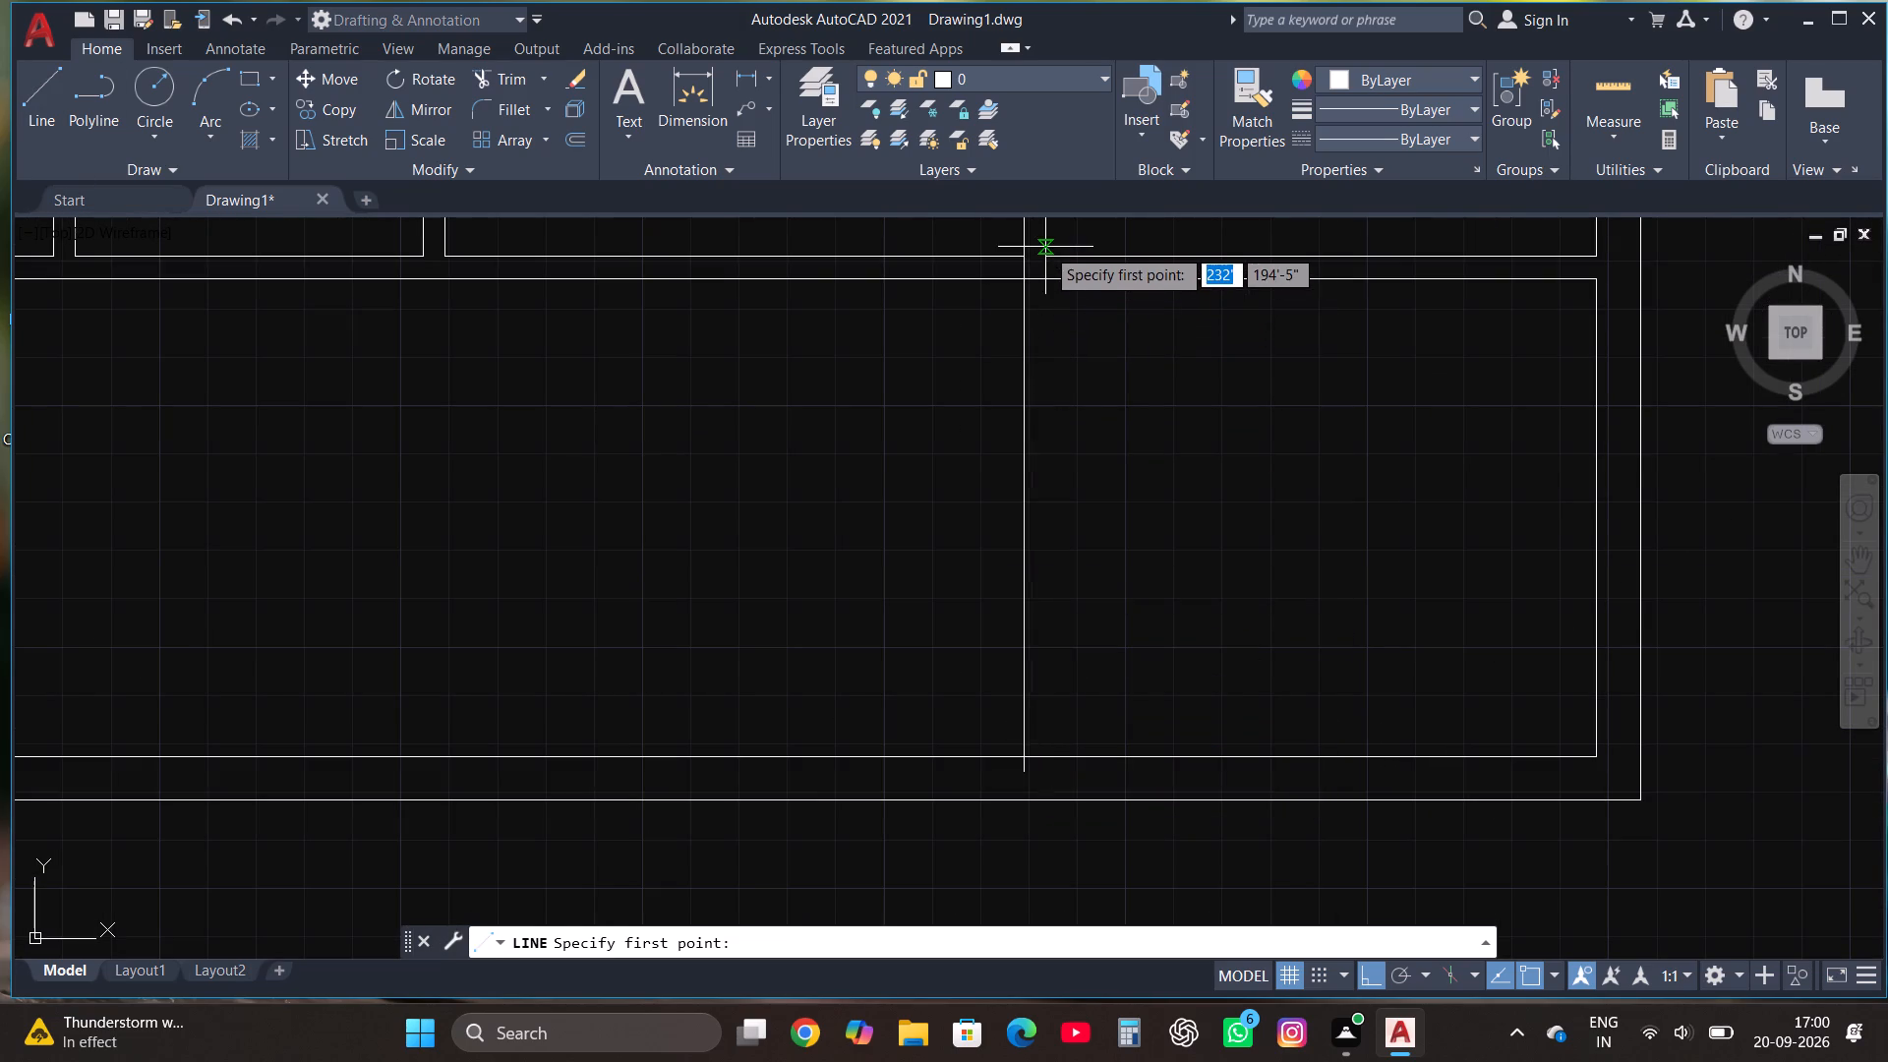
{"action": "left_click", "coordinate": [1045, 259]}
{"action": "scroll", "coordinate": [1034, 769], "scroll_direction": "up", "scroll_amount": 1}
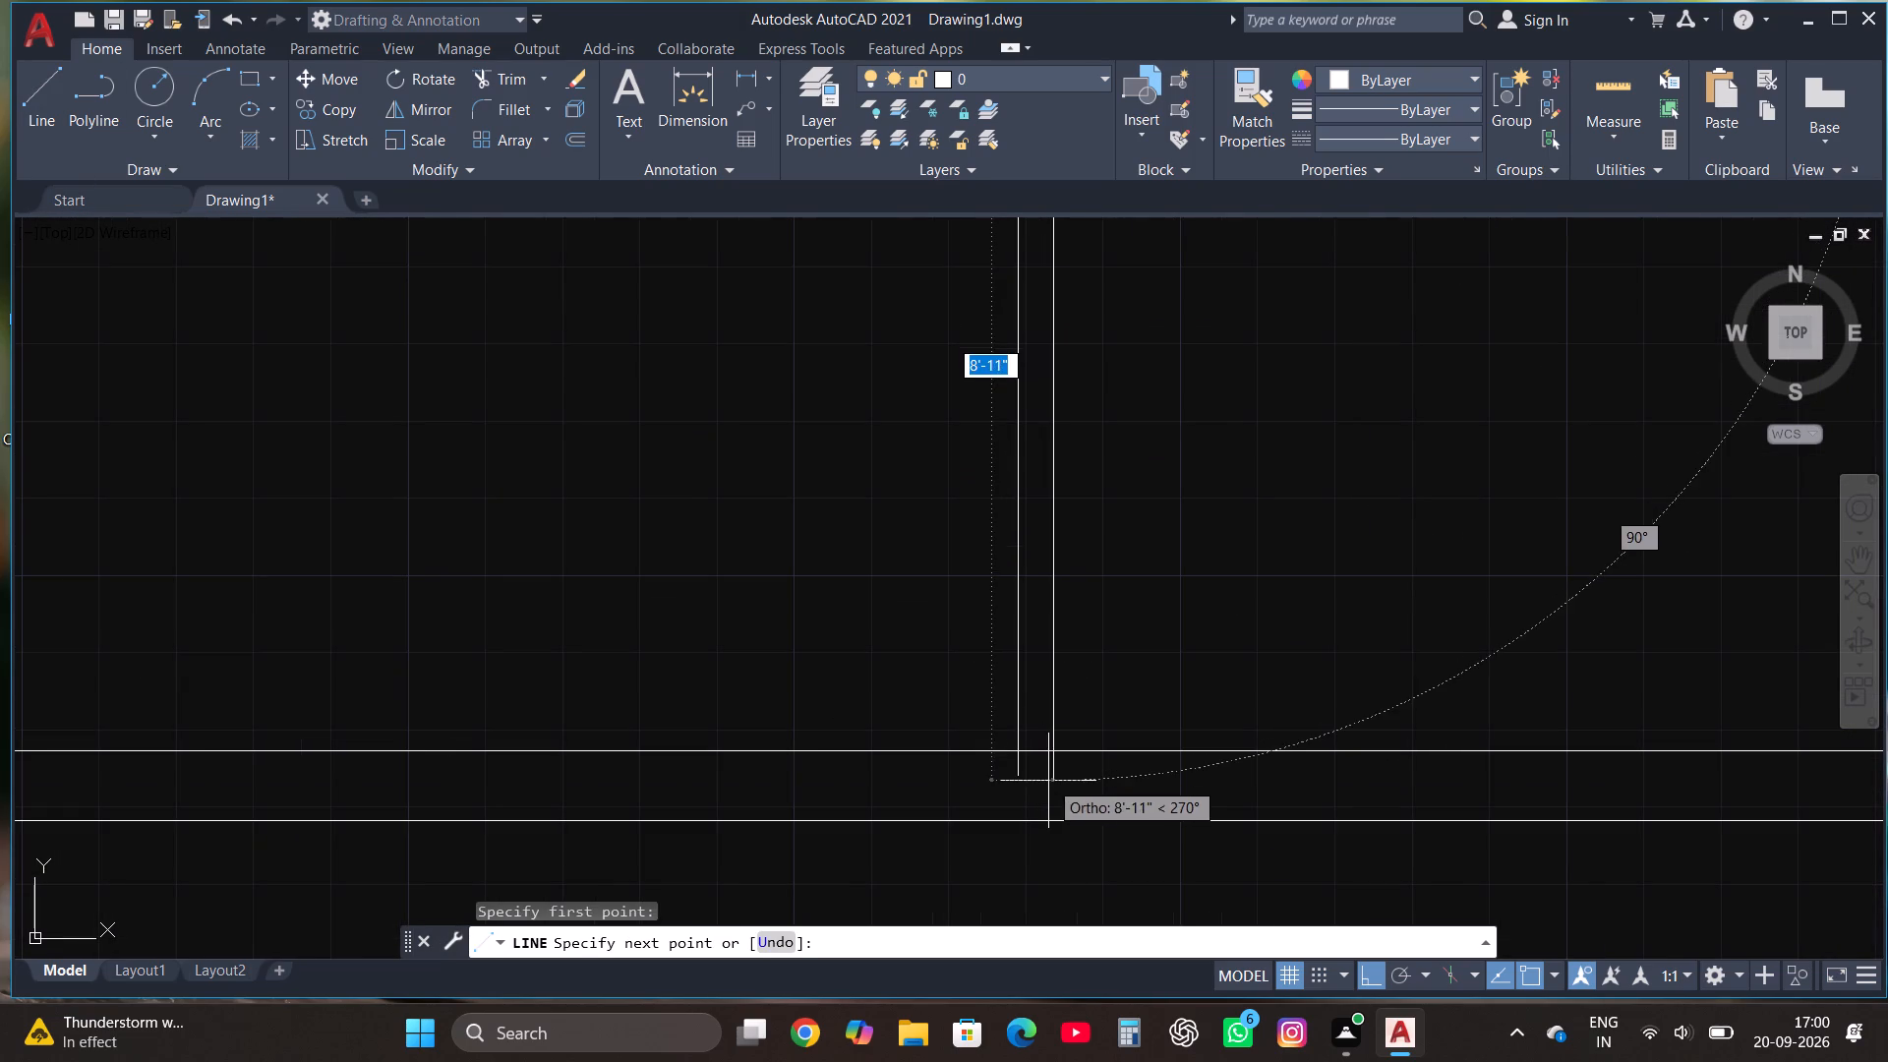
{"action": "left_click", "coordinate": [1048, 781]}
{"action": "key", "text": "Escape"}
Trim the new partition's overshoots in the south wall and clear the segments crossing its junctions with the south wall and horizontal partition.
{"action": "left_click", "coordinate": [496, 81]}
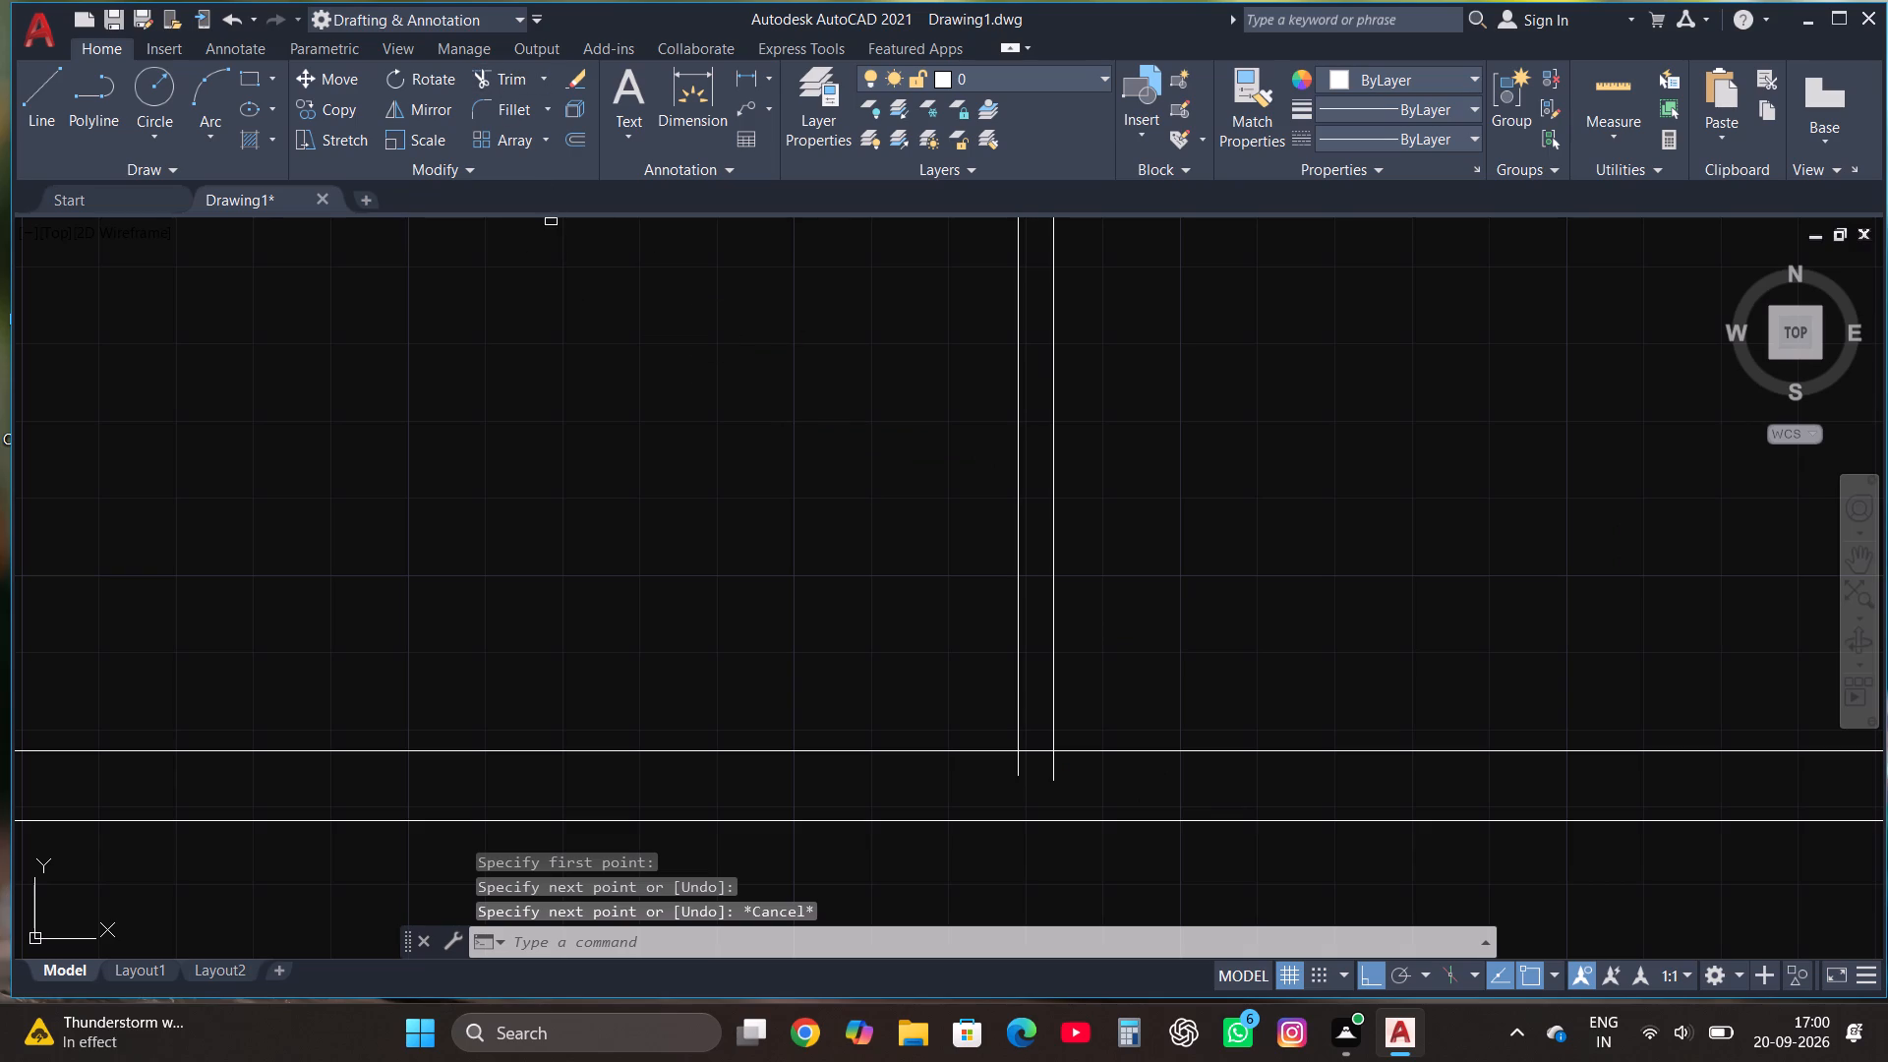
{"action": "left_click", "coordinate": [1018, 767]}
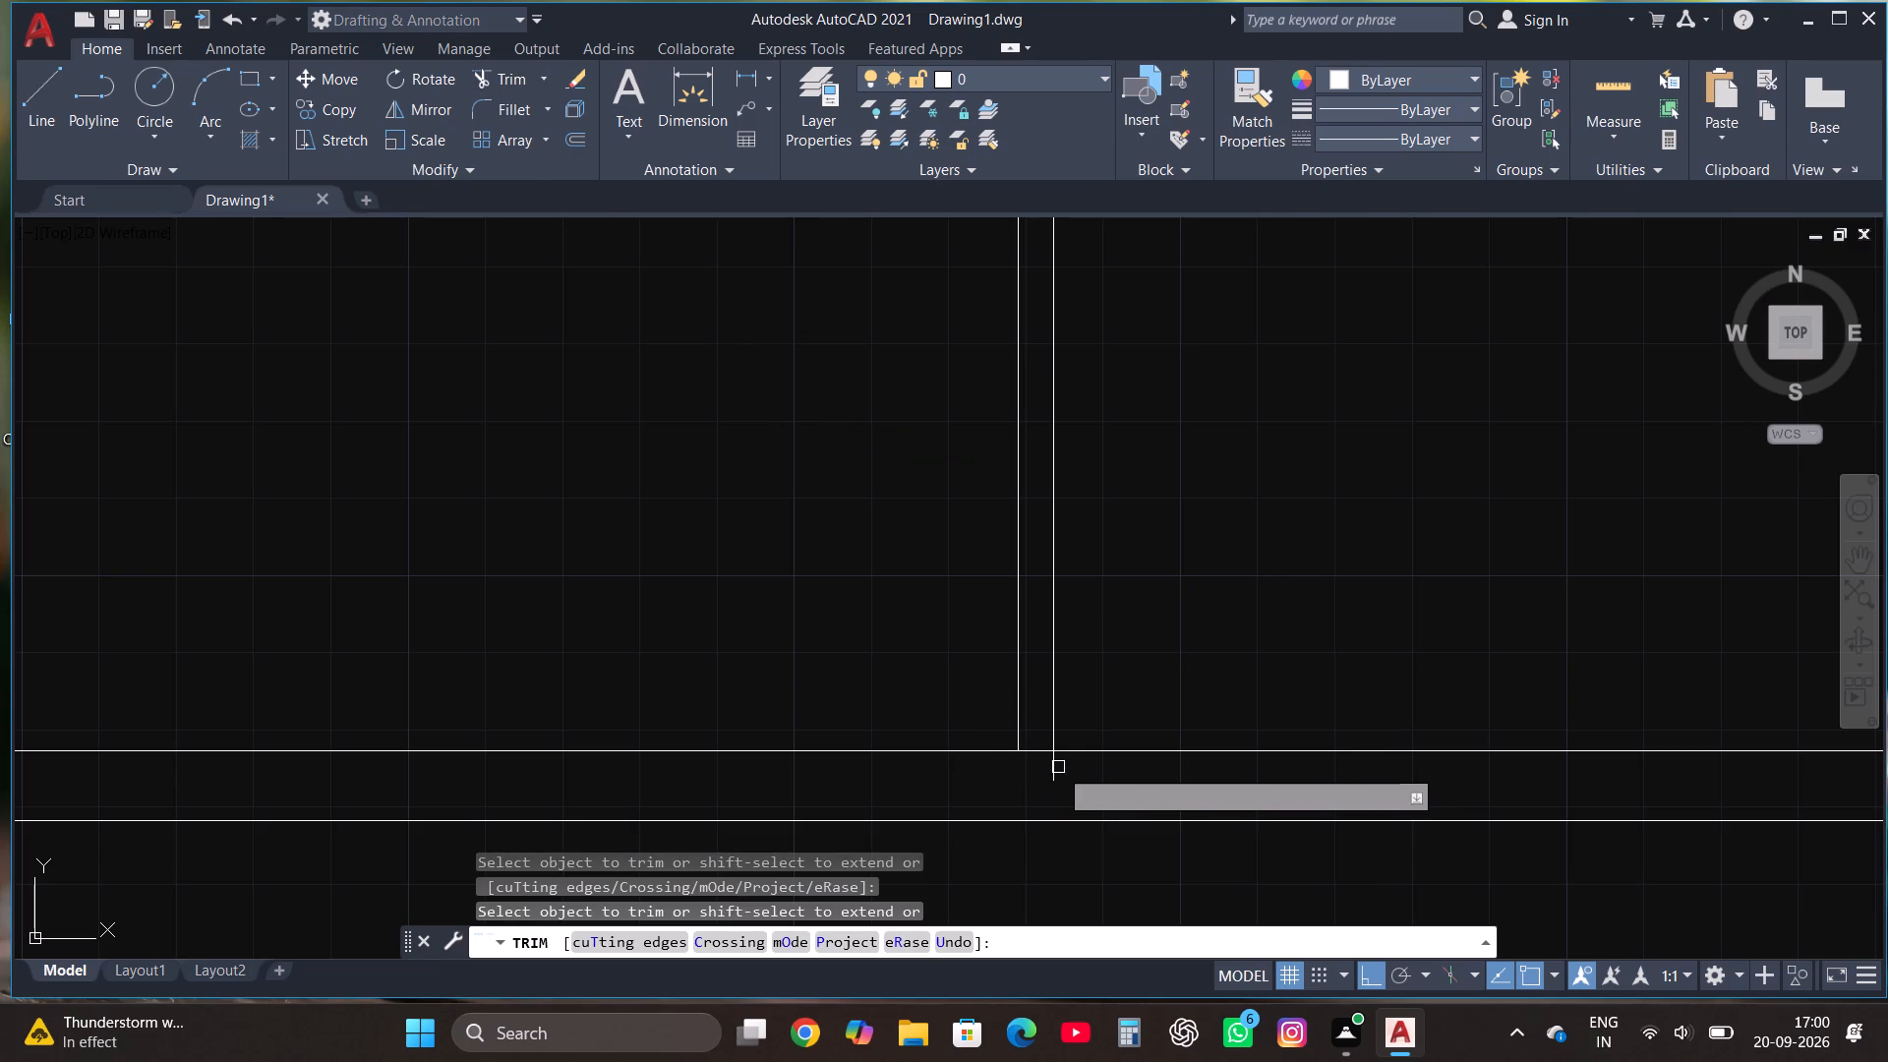
{"action": "left_click", "coordinate": [1053, 767]}
{"action": "left_click", "coordinate": [1039, 750]}
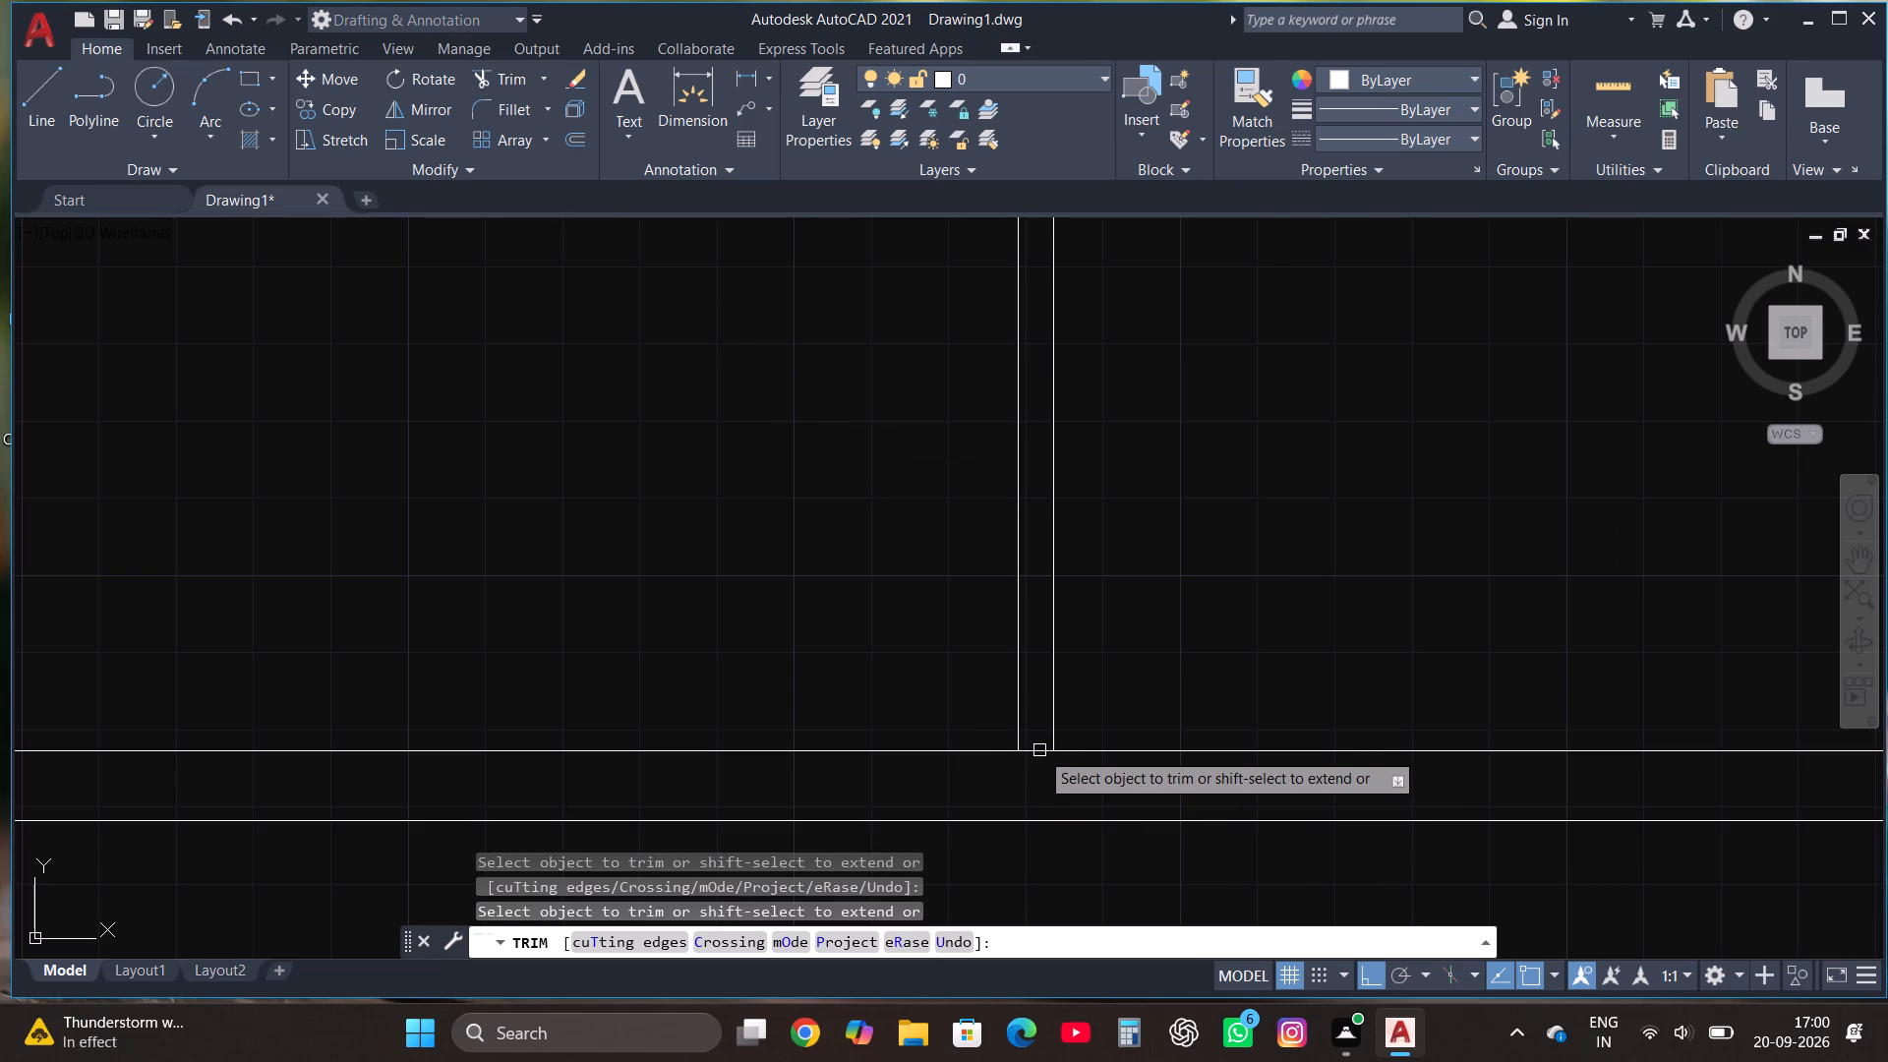
{"action": "left_click", "coordinate": [1039, 756]}
{"action": "scroll", "coordinate": [1058, 820], "scroll_direction": "down", "scroll_amount": 2}
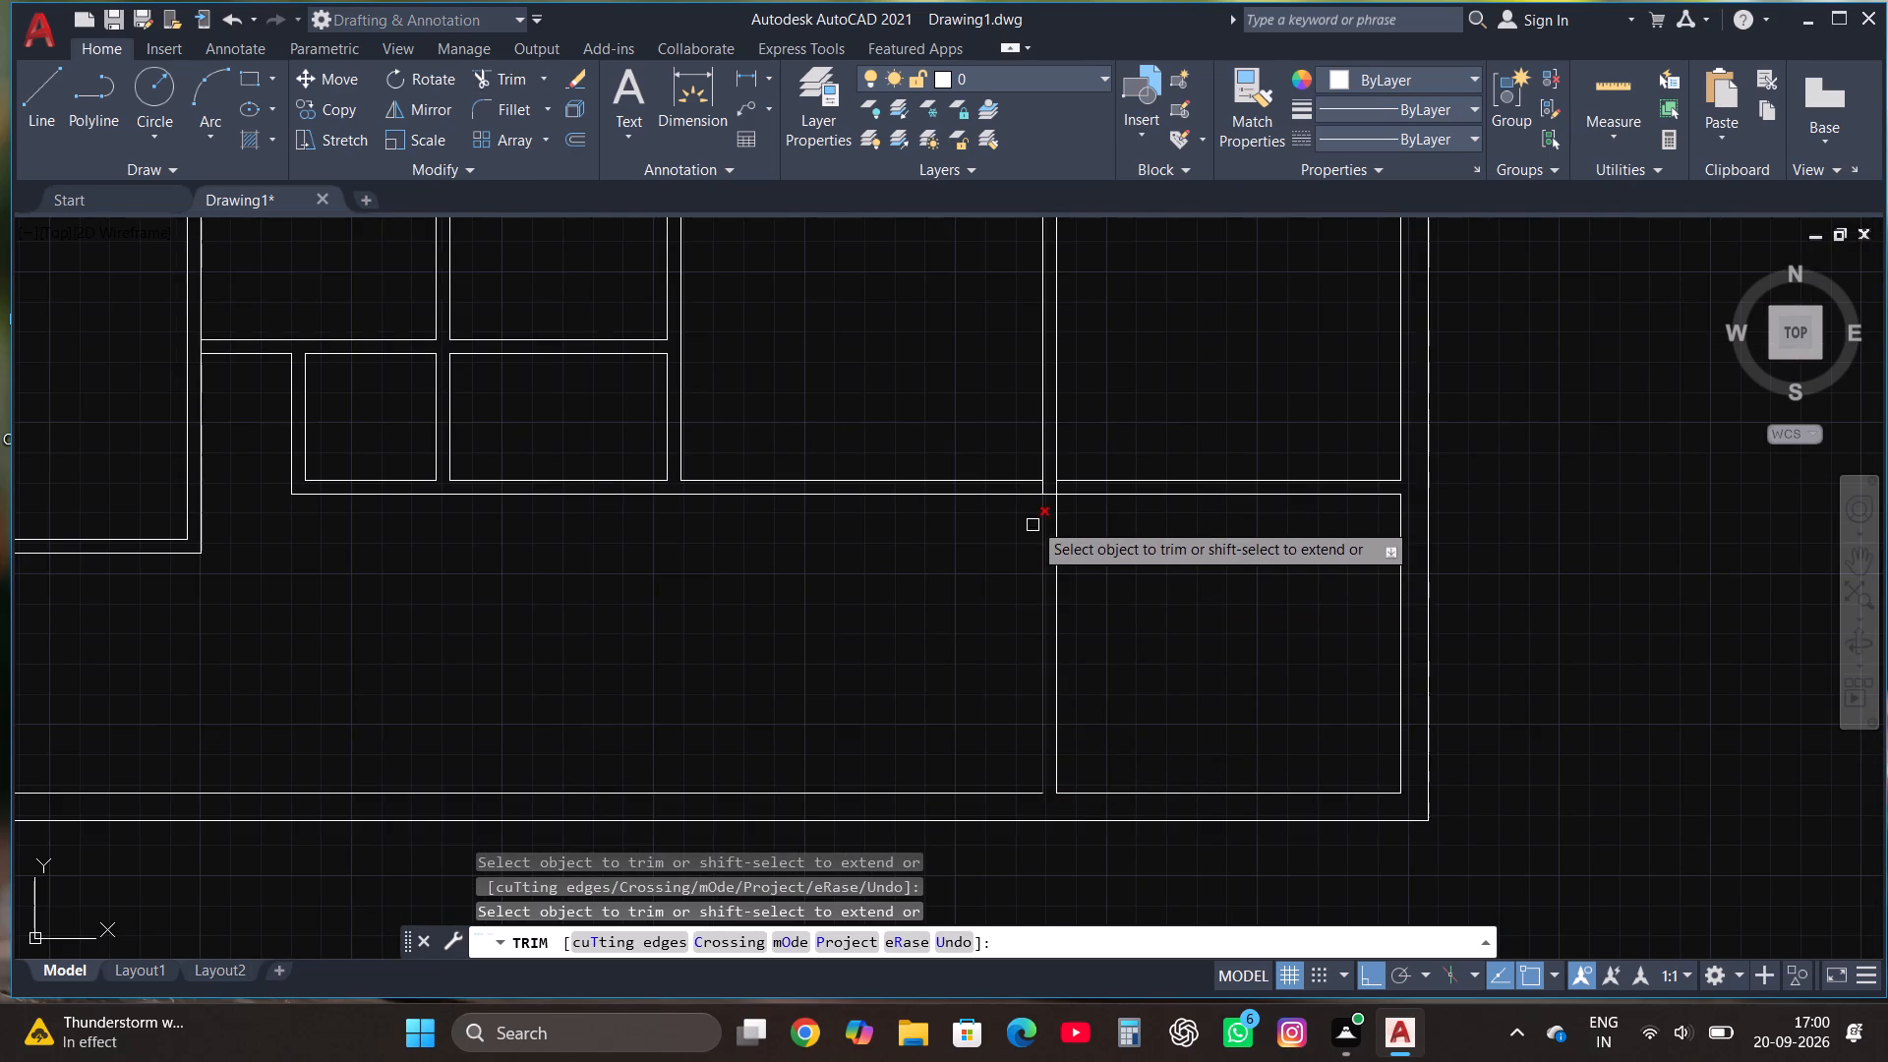
{"action": "scroll", "coordinate": [1036, 492], "scroll_direction": "up", "scroll_amount": 2}
{"action": "left_click", "coordinate": [1047, 484]}
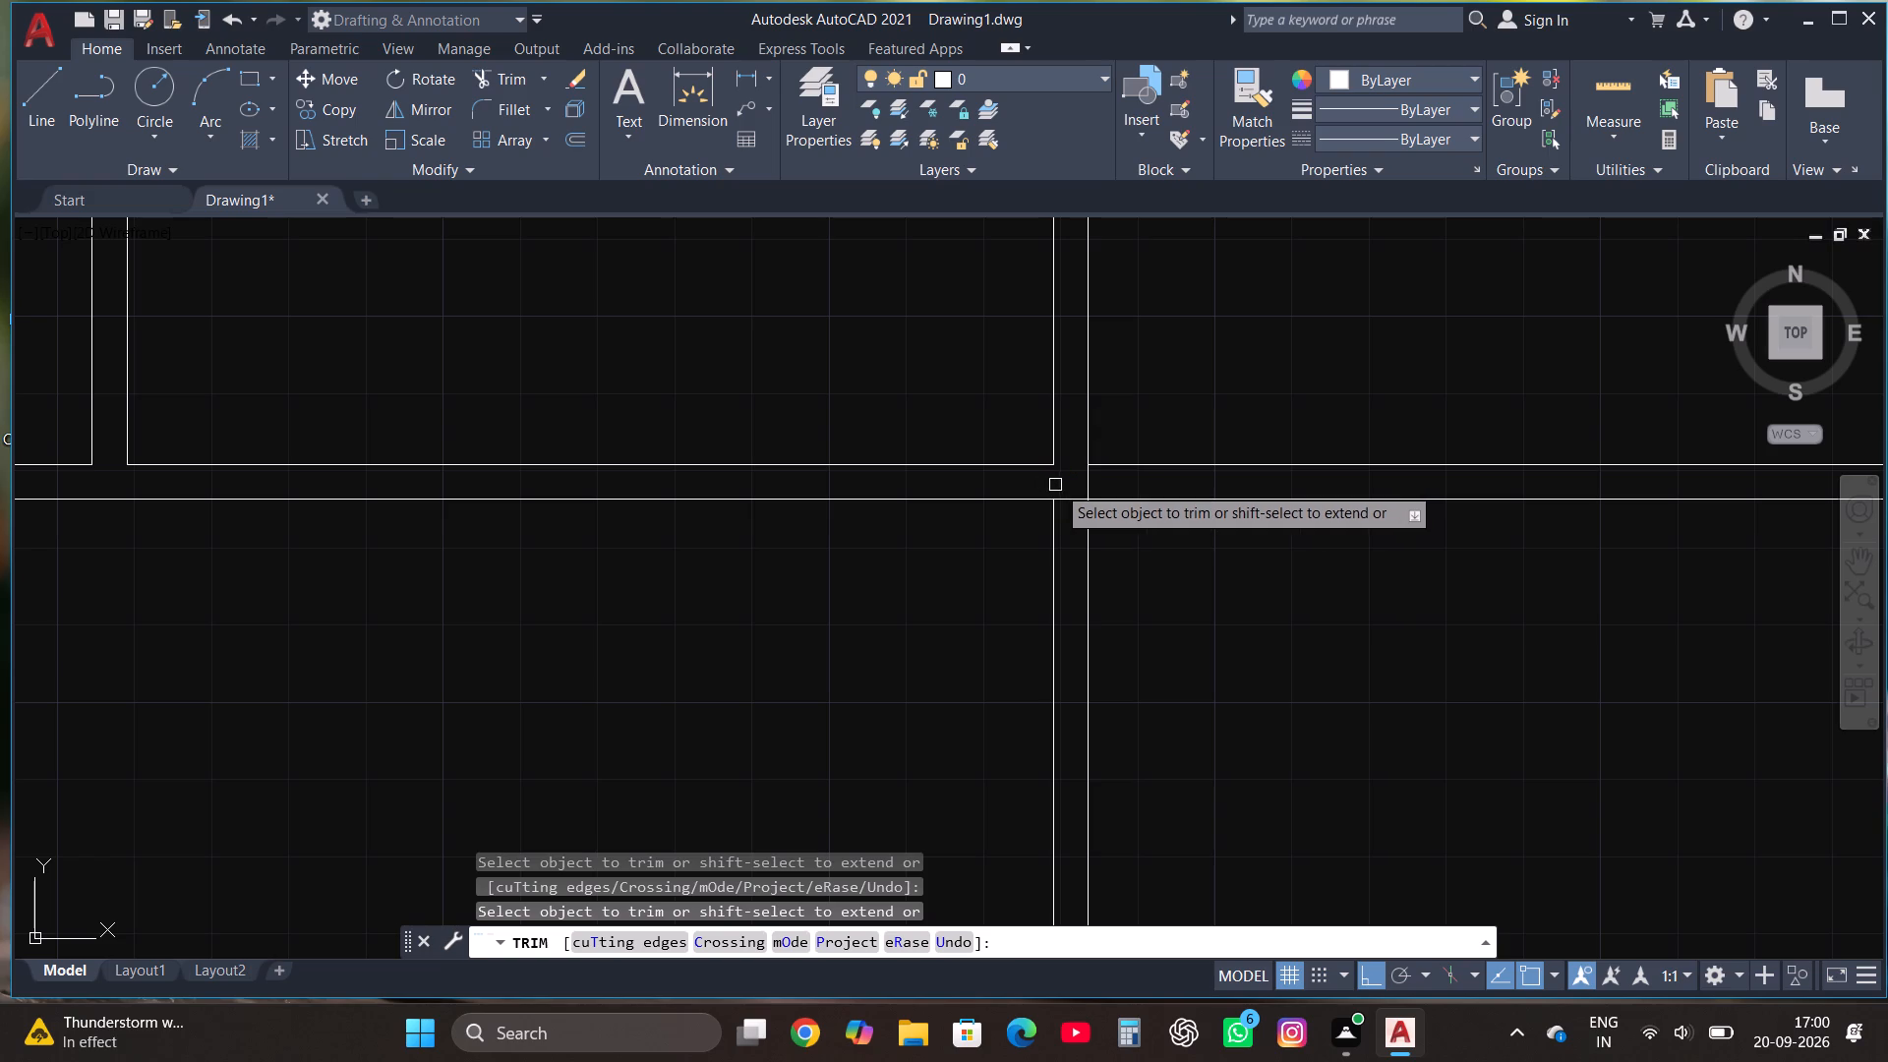
{"action": "left_click", "coordinate": [1082, 485]}
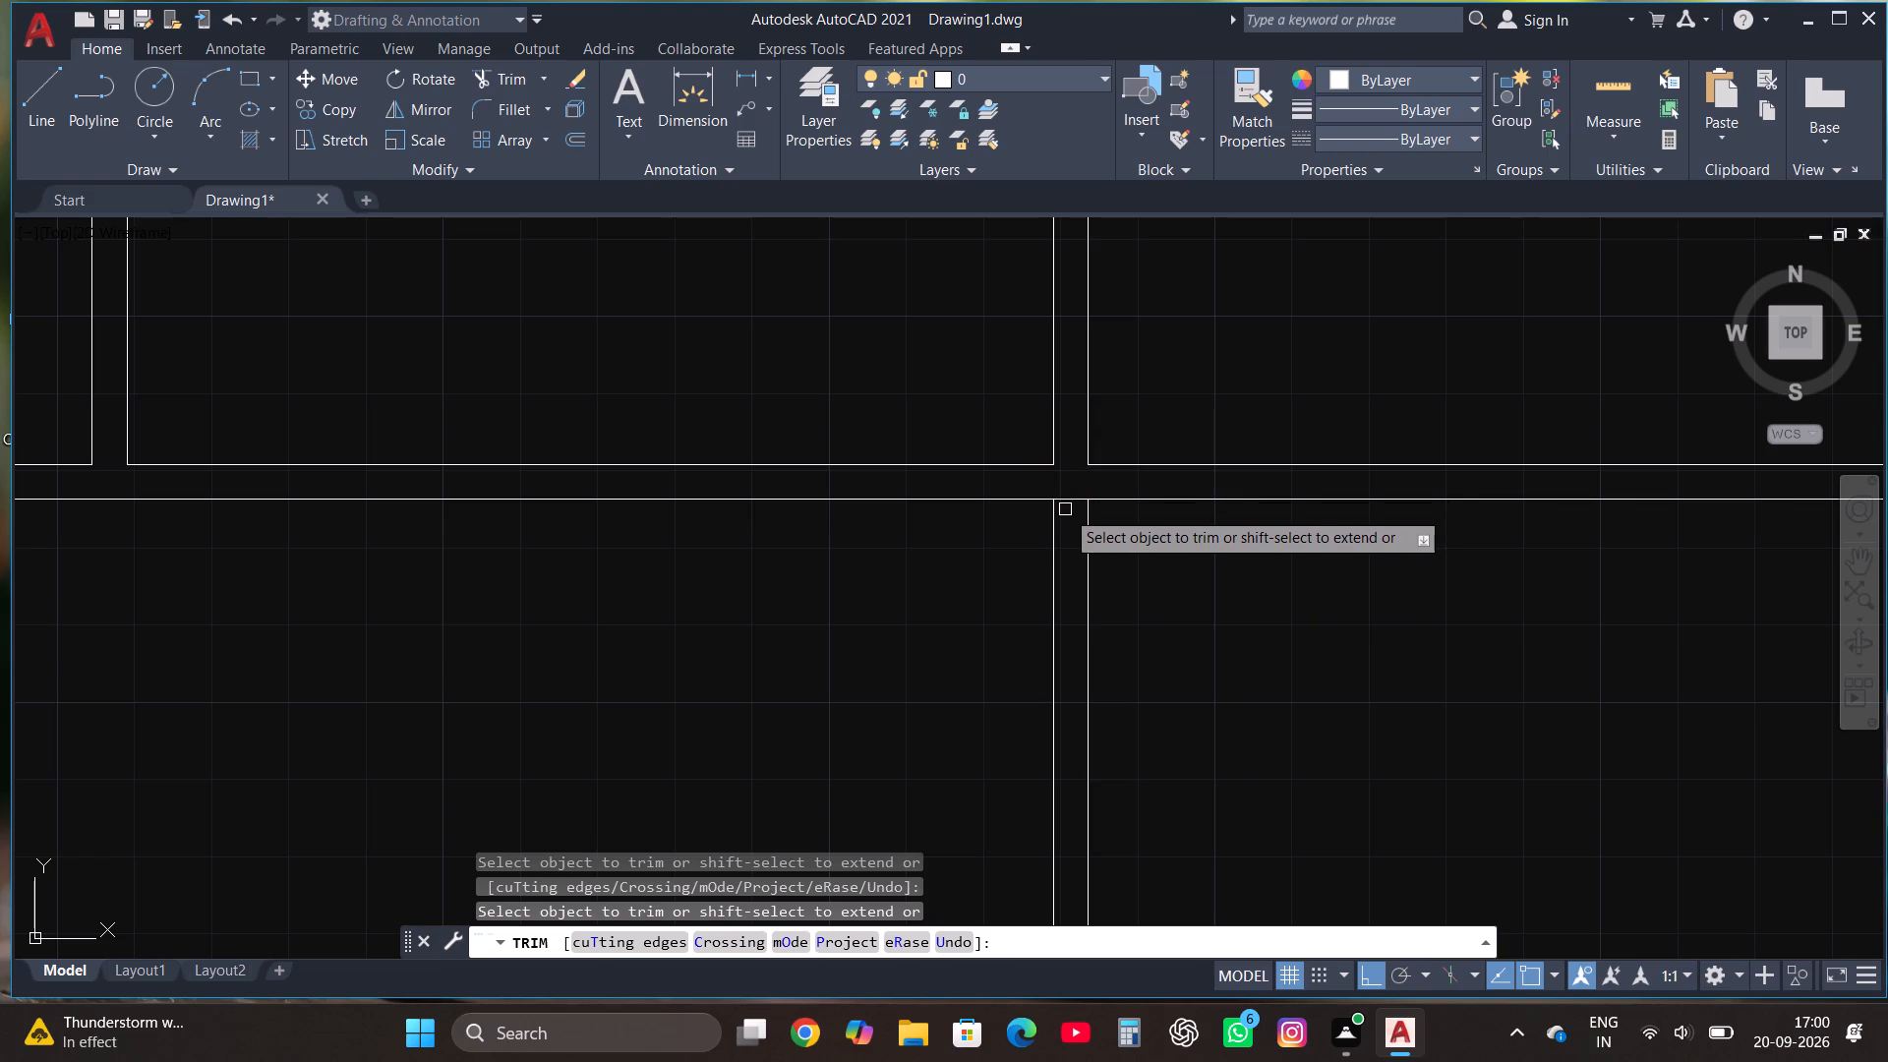
{"action": "left_click", "coordinate": [1068, 500]}
{"action": "key", "text": "Escape"}
Offset the new lower partition's west face line 23'6" to the west.
{"action": "scroll", "coordinate": [1068, 500], "scroll_direction": "down", "scroll_amount": 3}
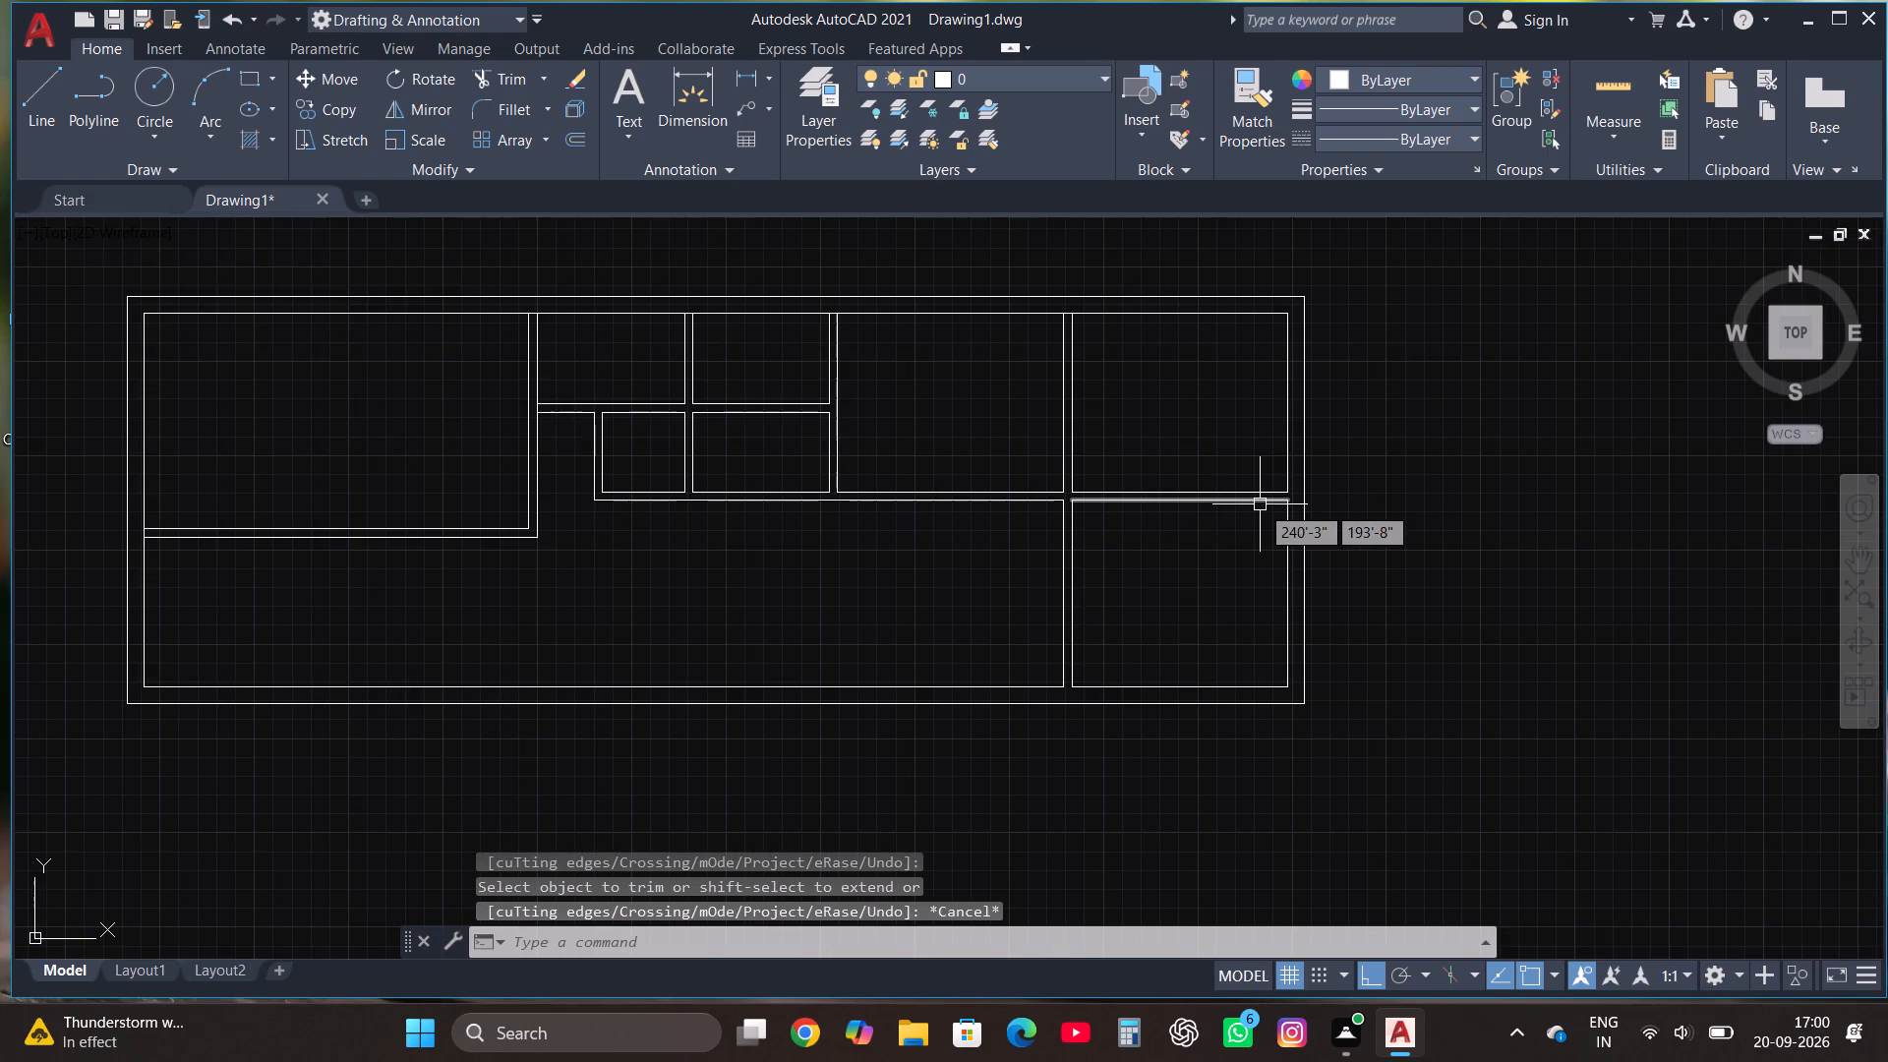
{"action": "scroll", "coordinate": [1263, 507], "scroll_direction": "down", "scroll_amount": 1}
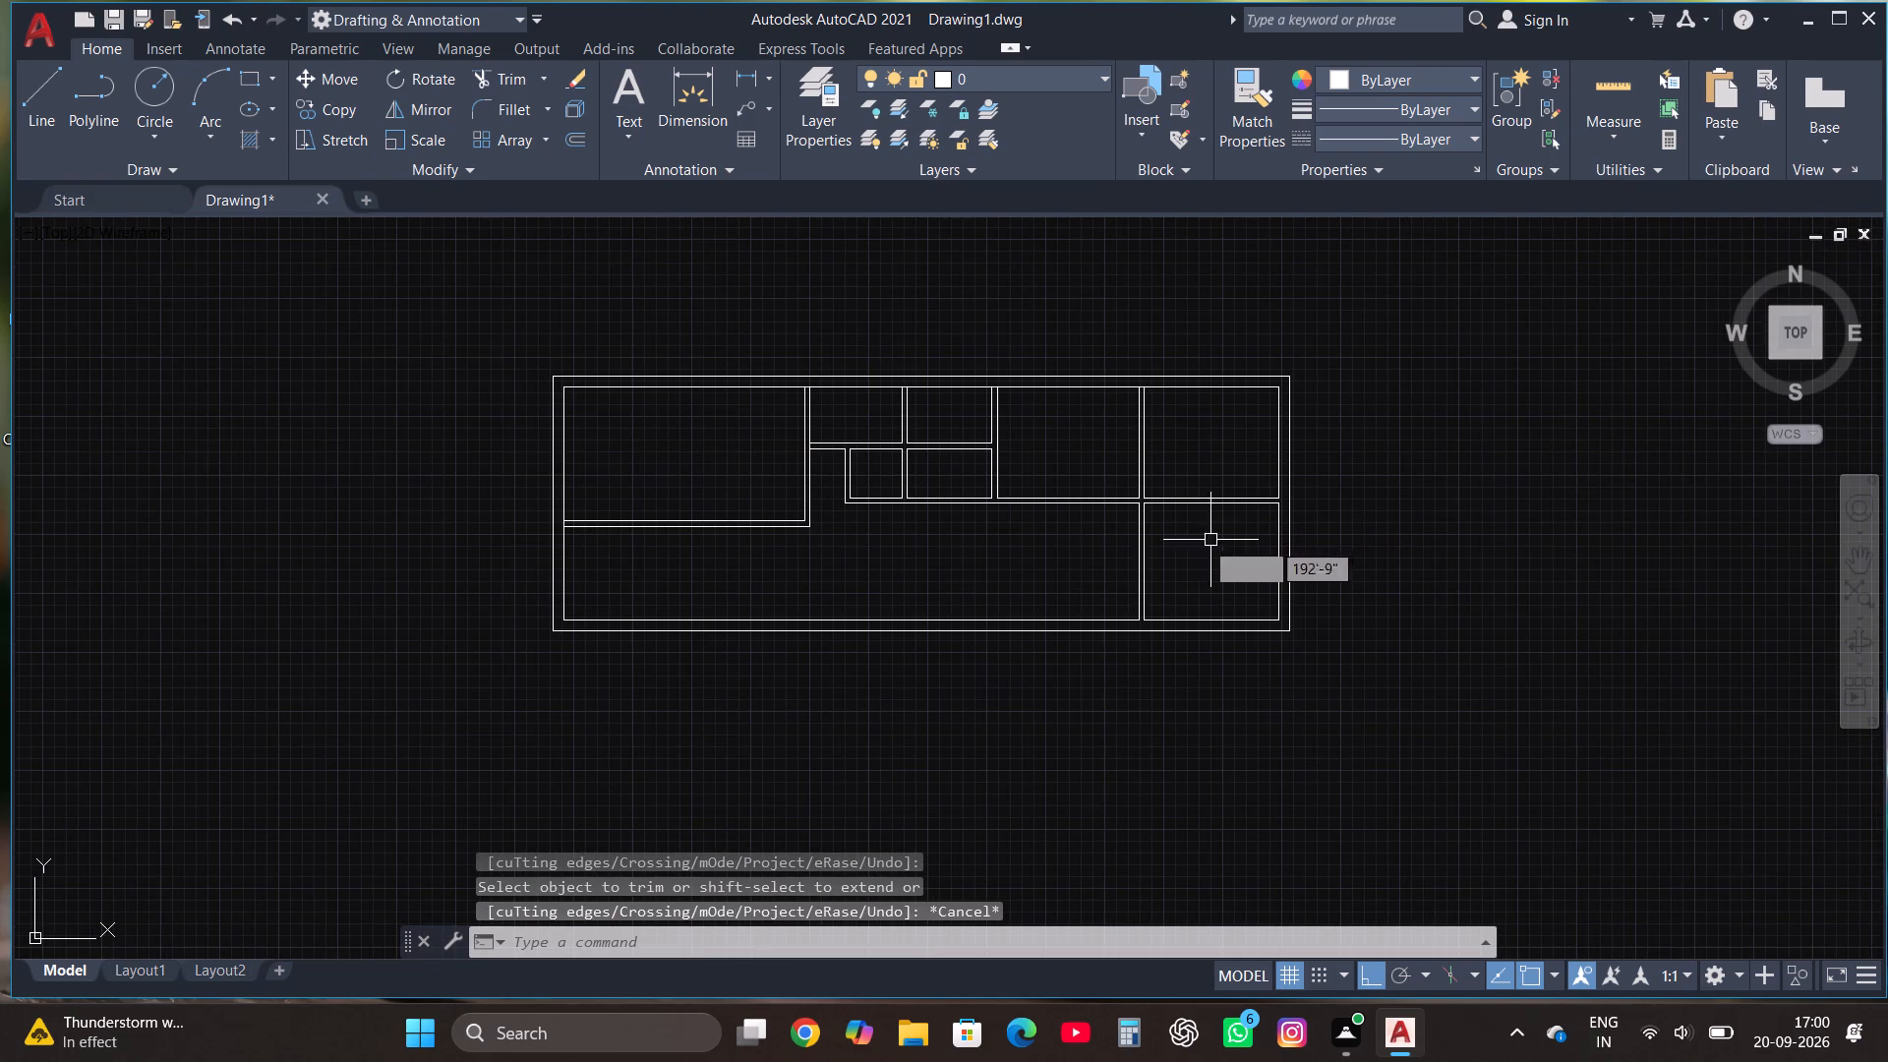
{"action": "scroll", "coordinate": [1081, 580], "scroll_direction": "up", "scroll_amount": 1}
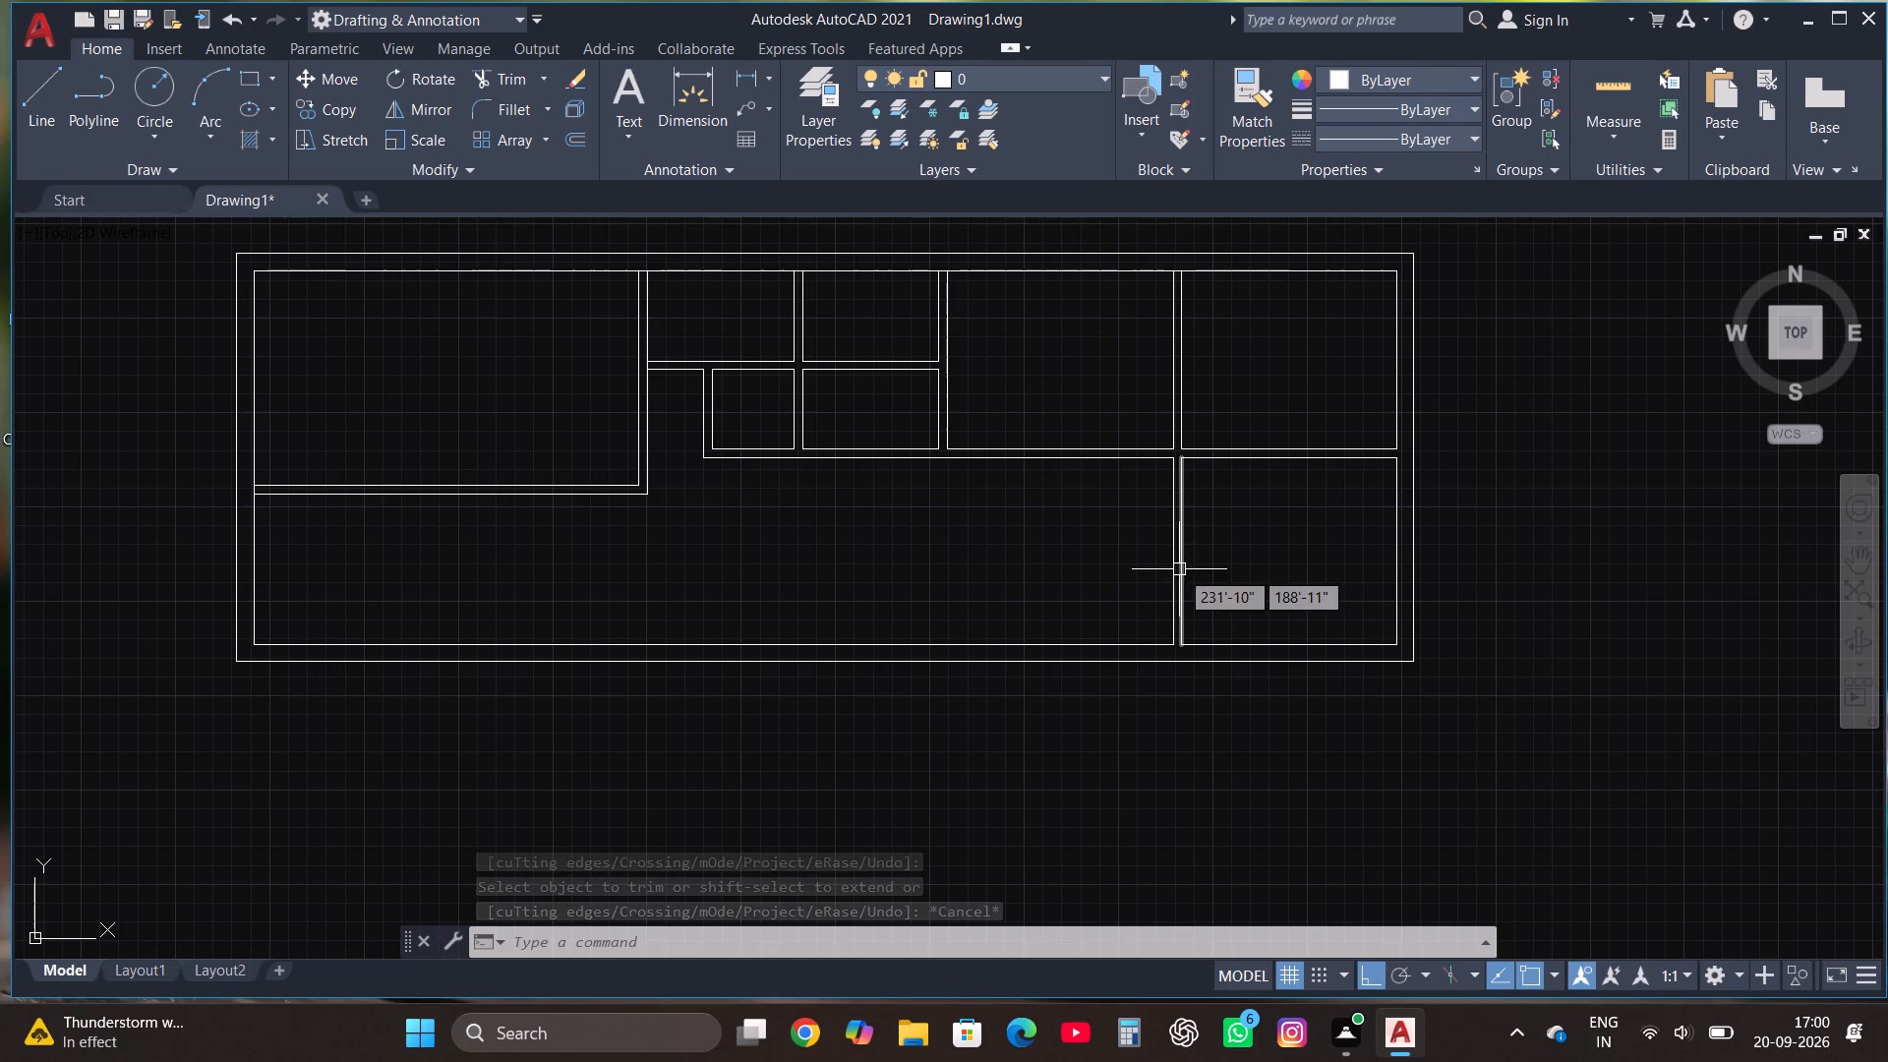
{"action": "left_click", "coordinate": [1173, 563]}
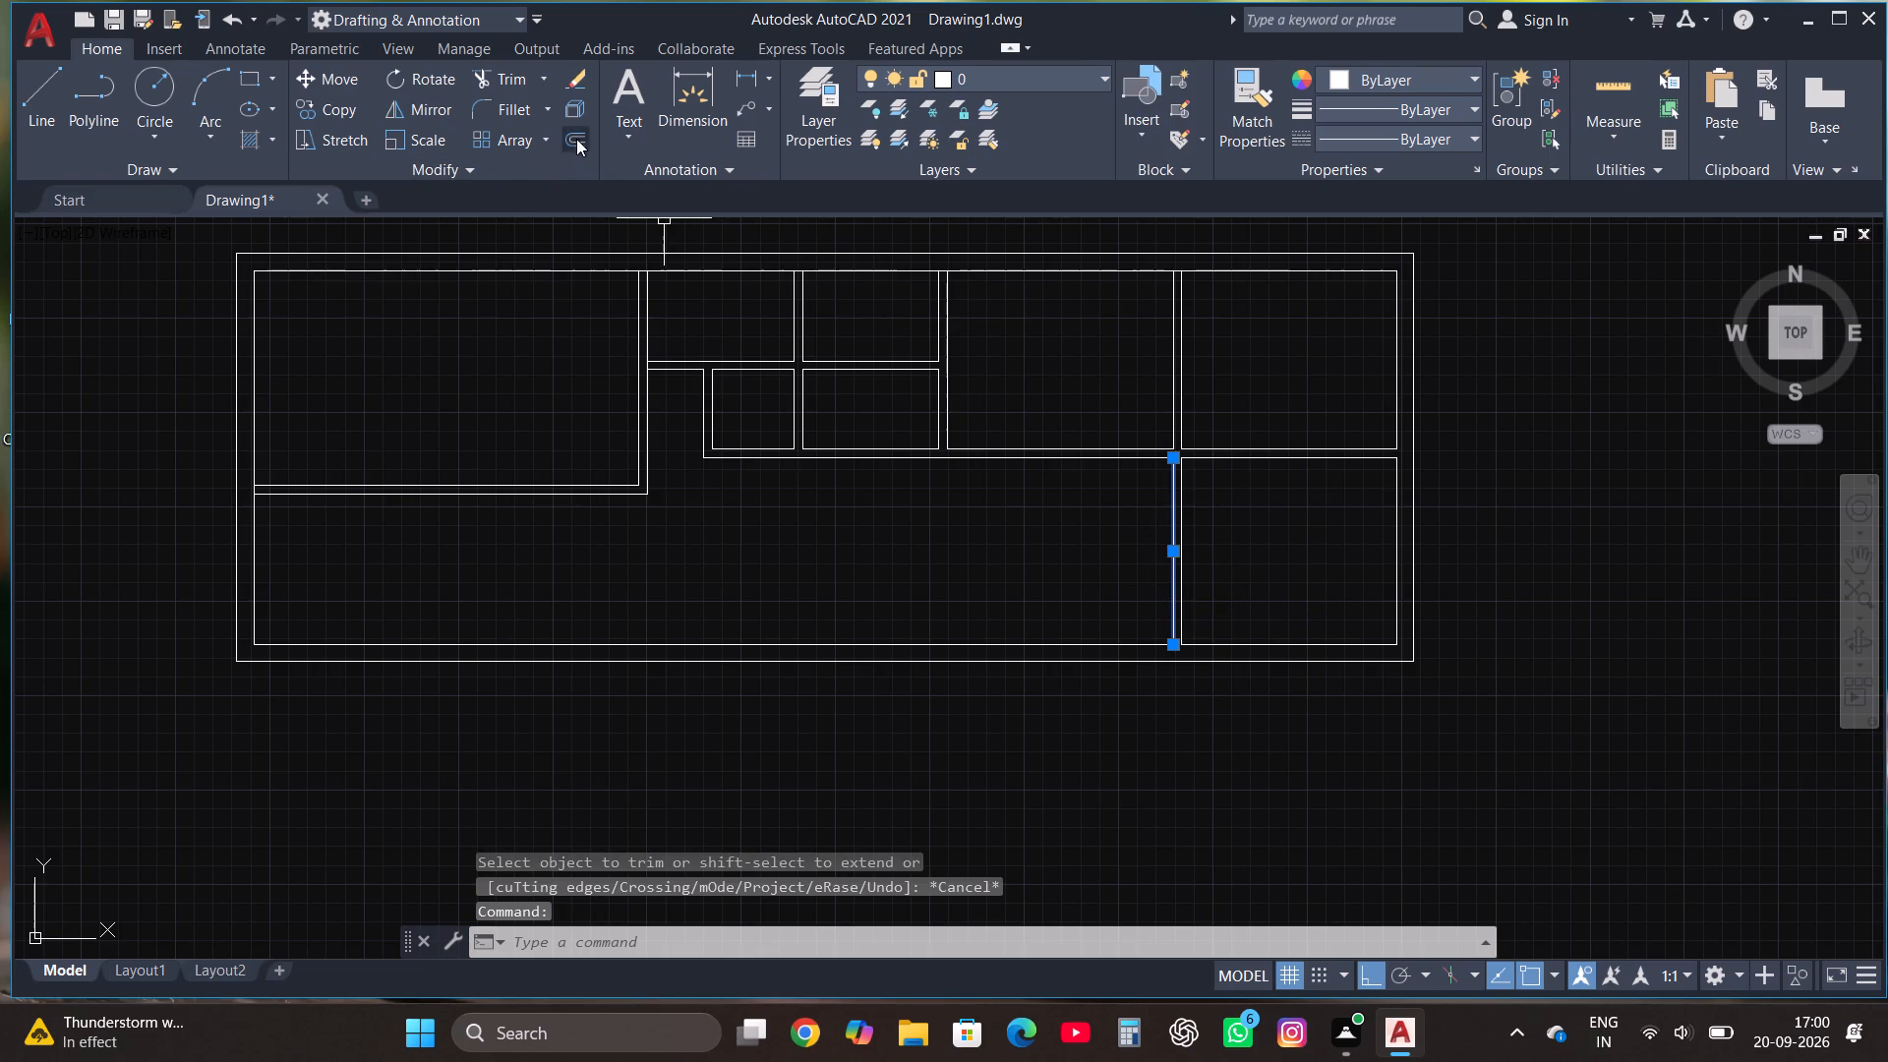
{"action": "left_click", "coordinate": [576, 137]}
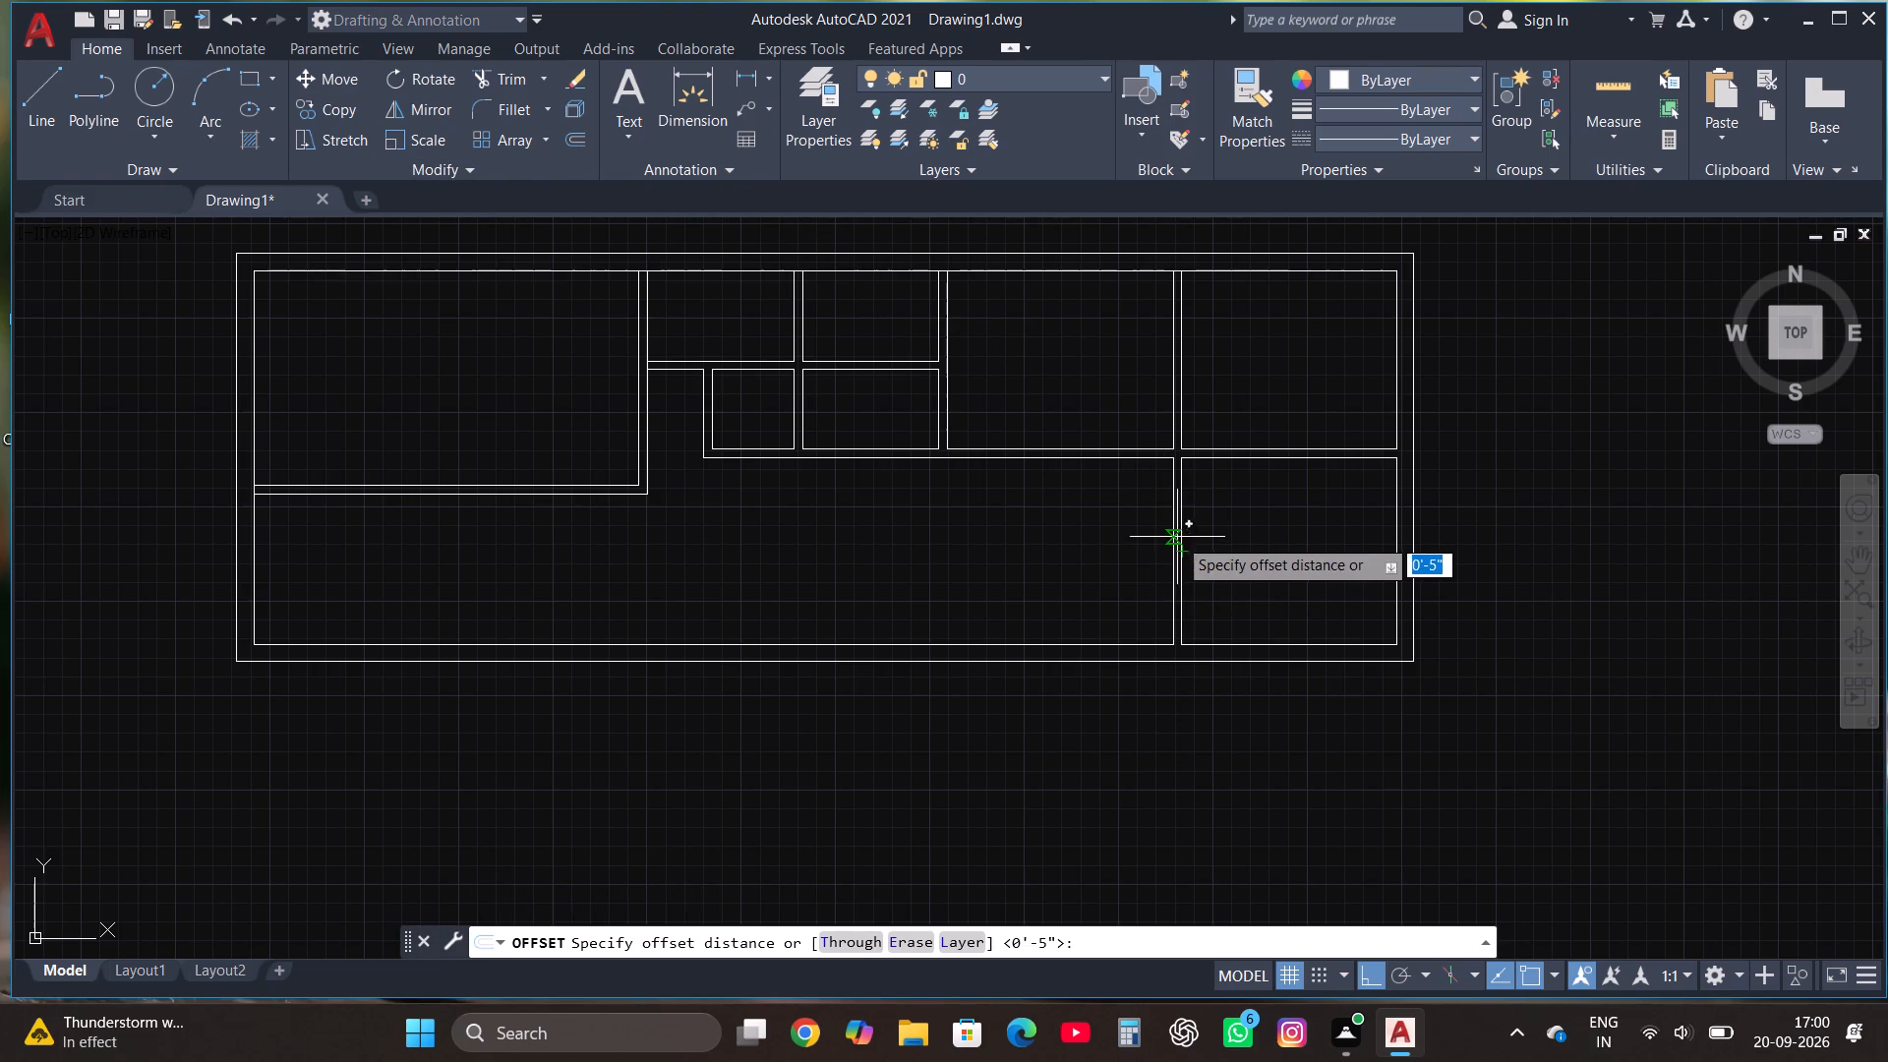
{"action": "left_click", "coordinate": [1174, 532]}
{"action": "left_click", "coordinate": [1017, 545]}
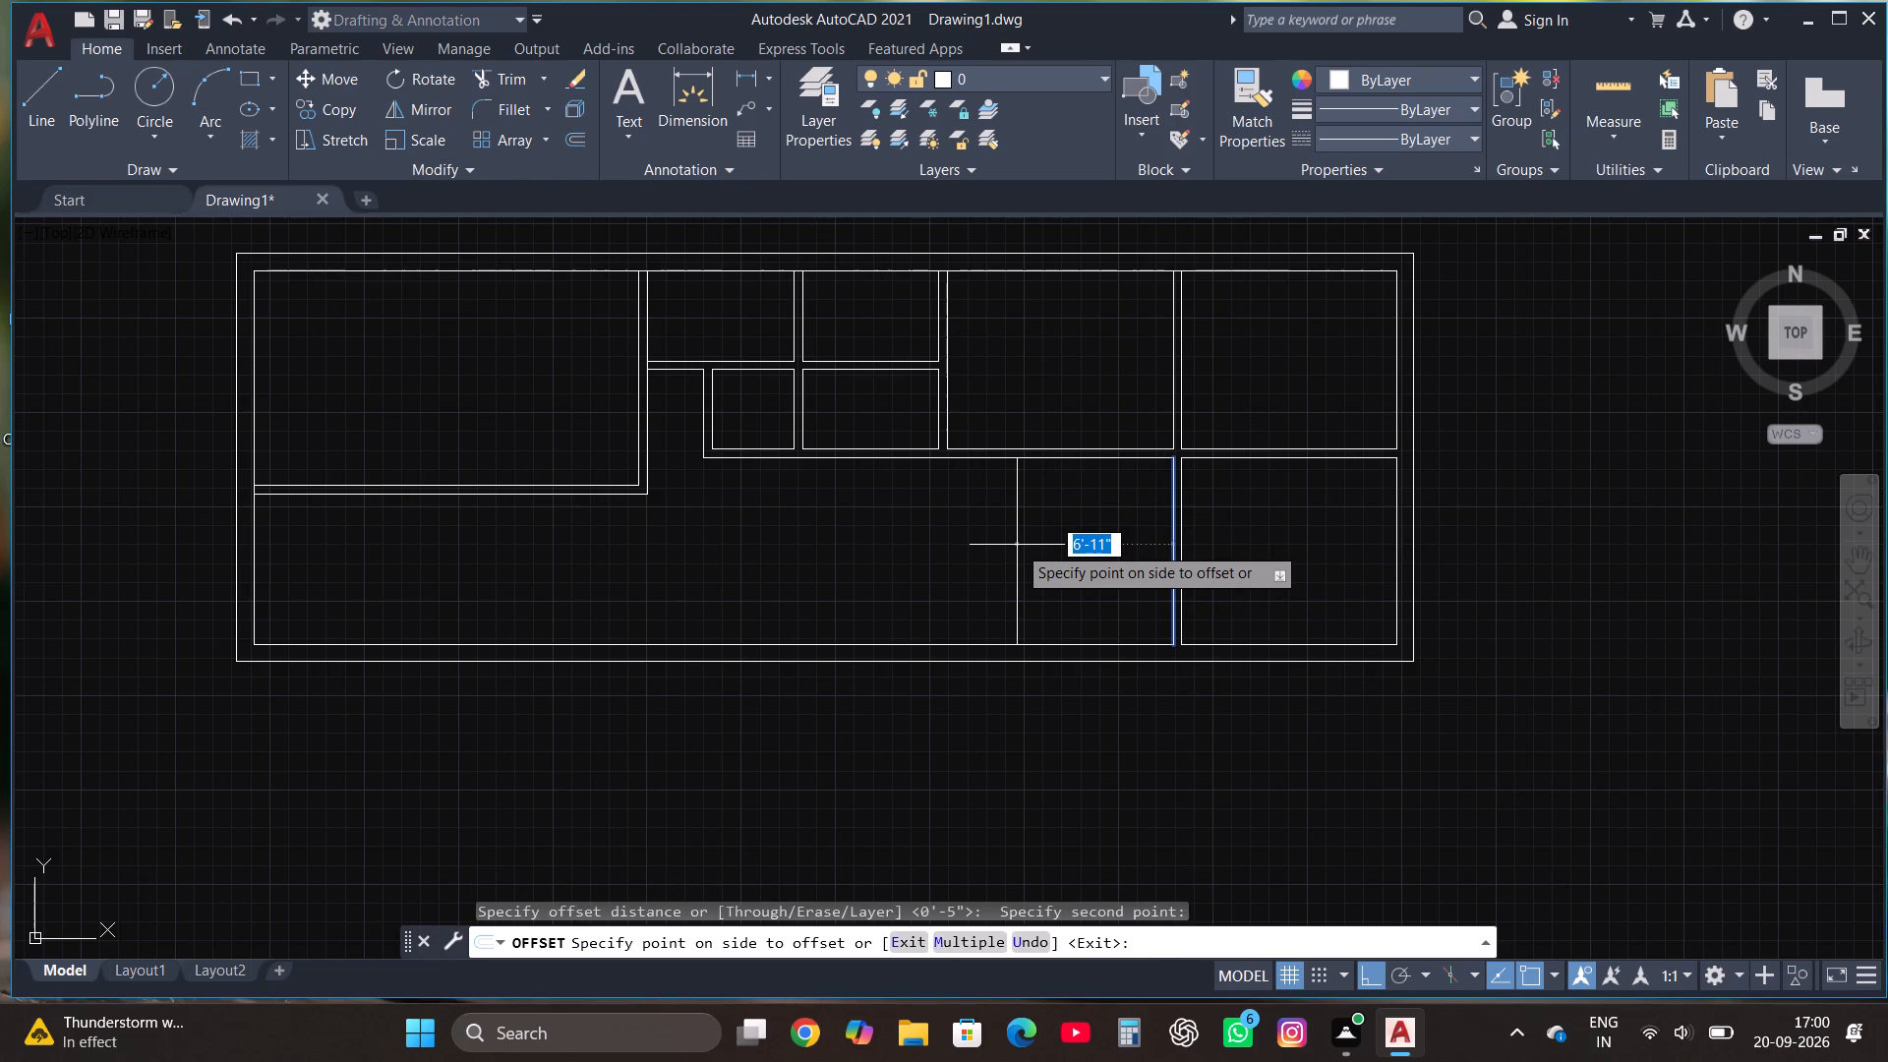
{"action": "type", "text": "23'"}
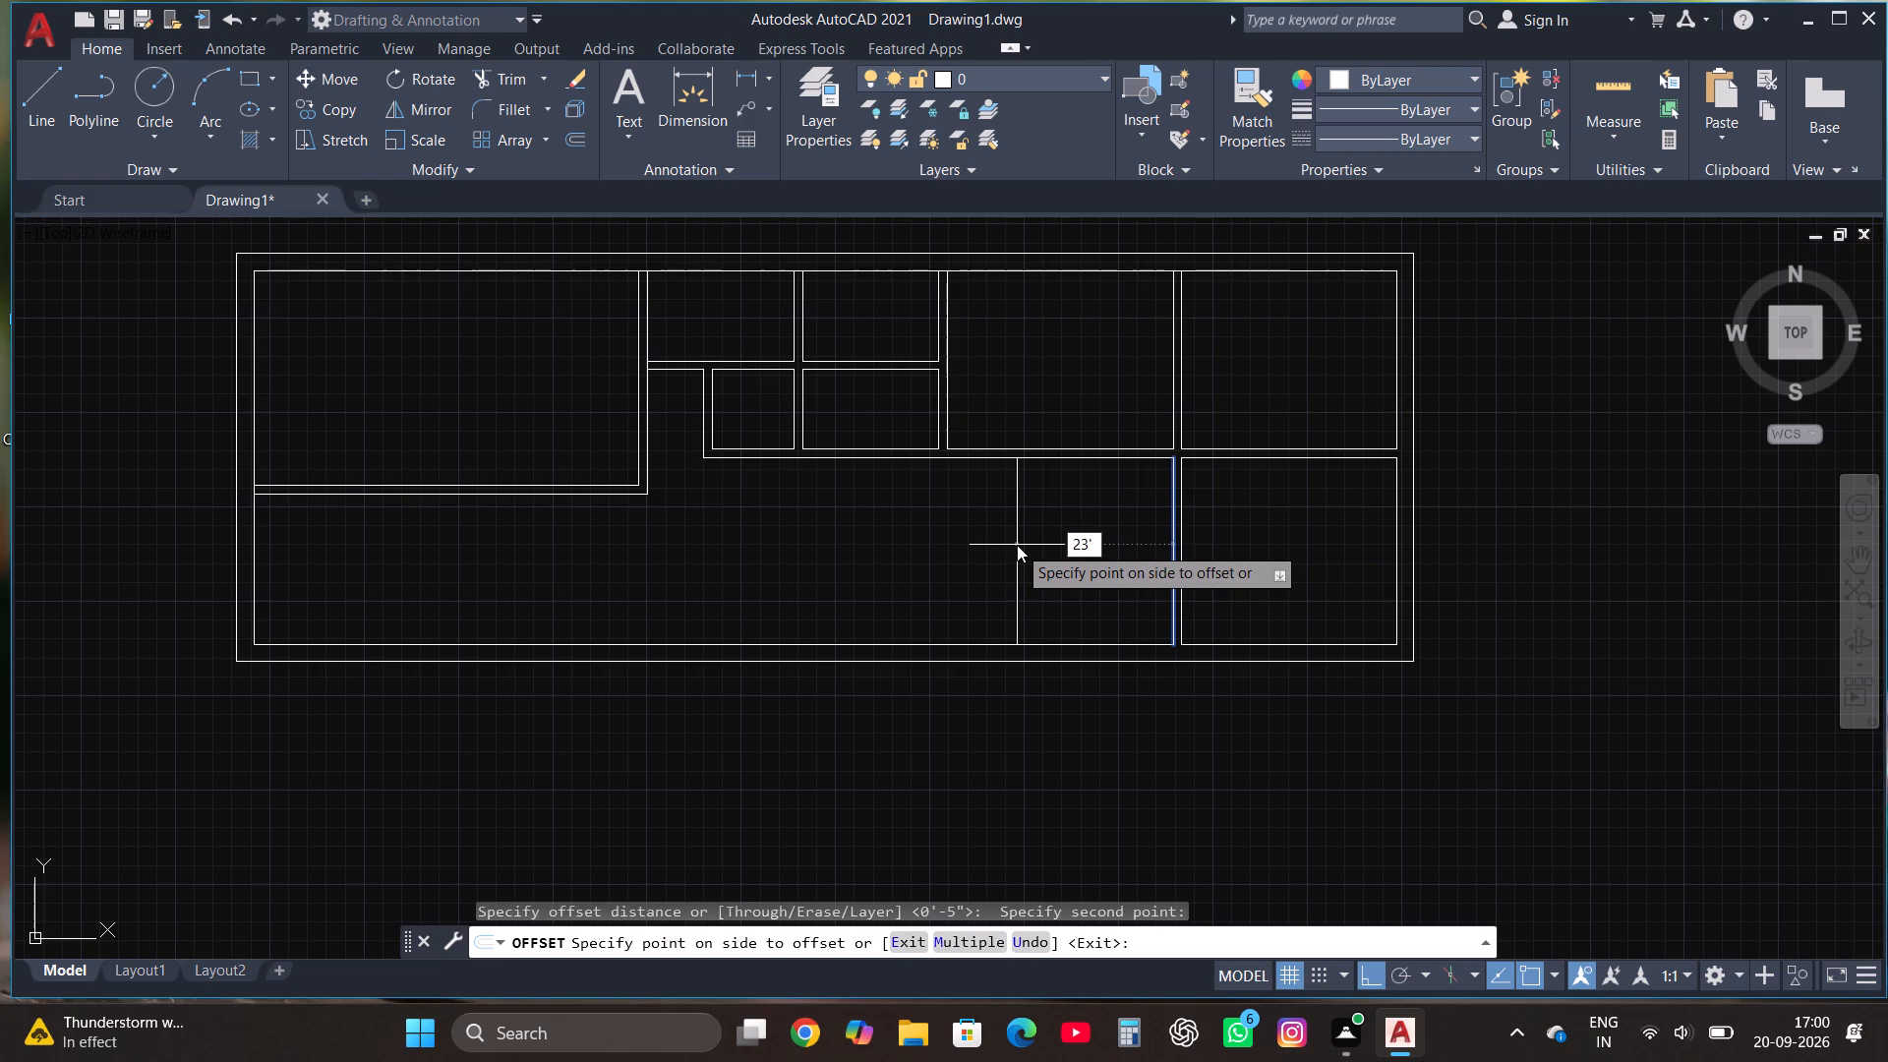
{"action": "type", "text": "6\""}
{"action": "key", "text": "Return"}
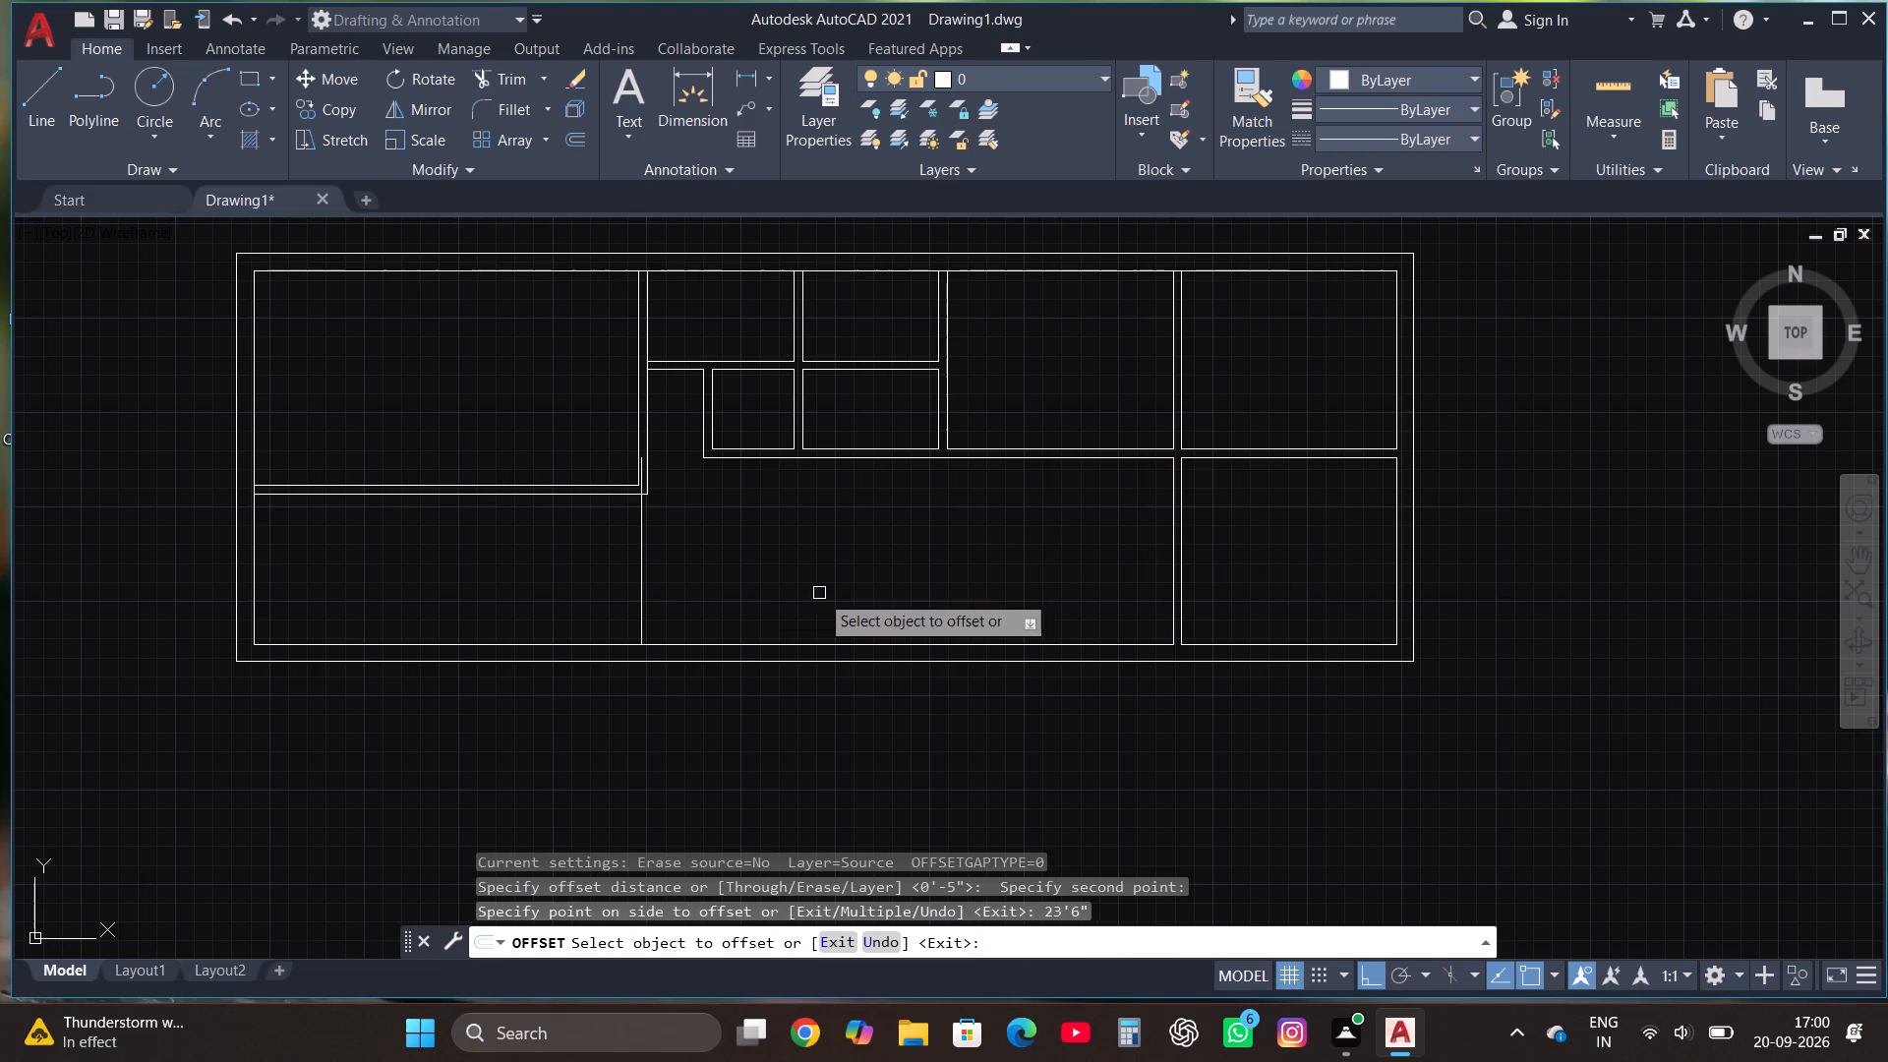
Erase the vertical line just offset from the lower east partition near the first partition's lower end.
{"action": "key", "text": "Escape"}
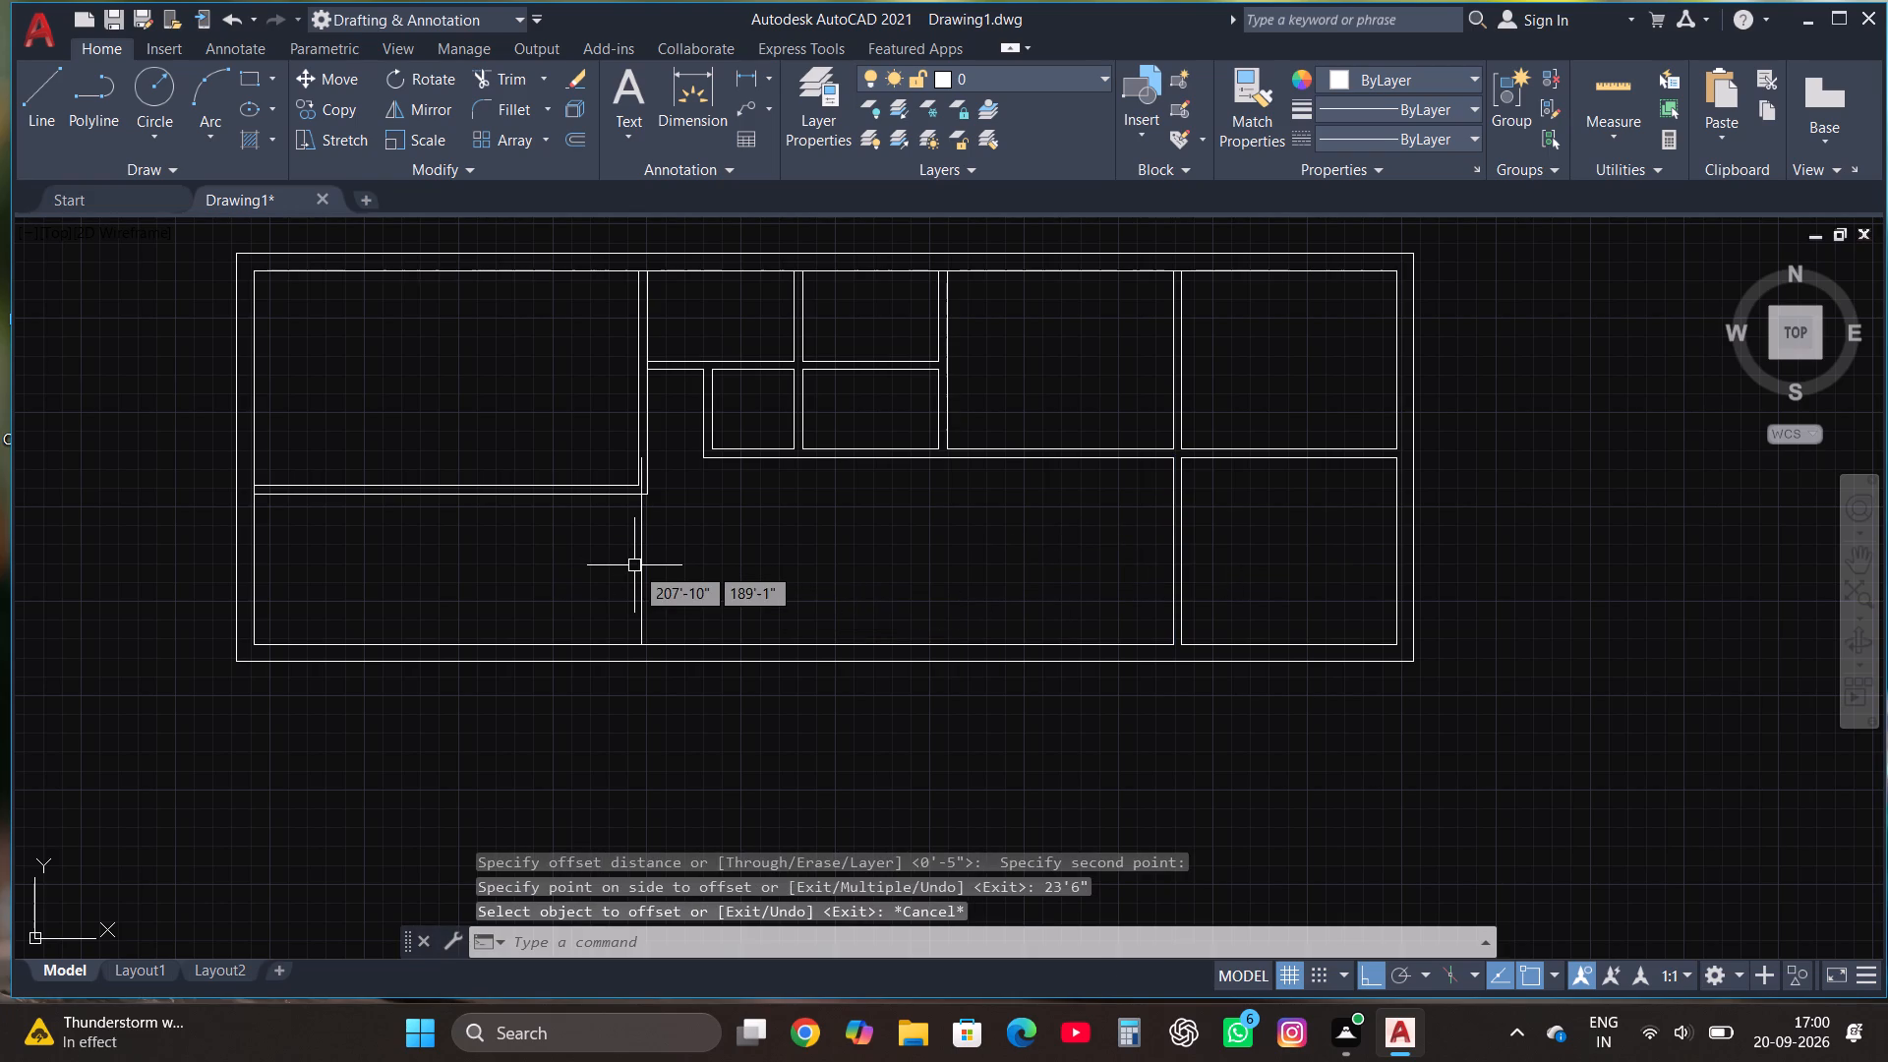
{"action": "left_click", "coordinate": [635, 567]}
{"action": "key", "text": "Delete"}
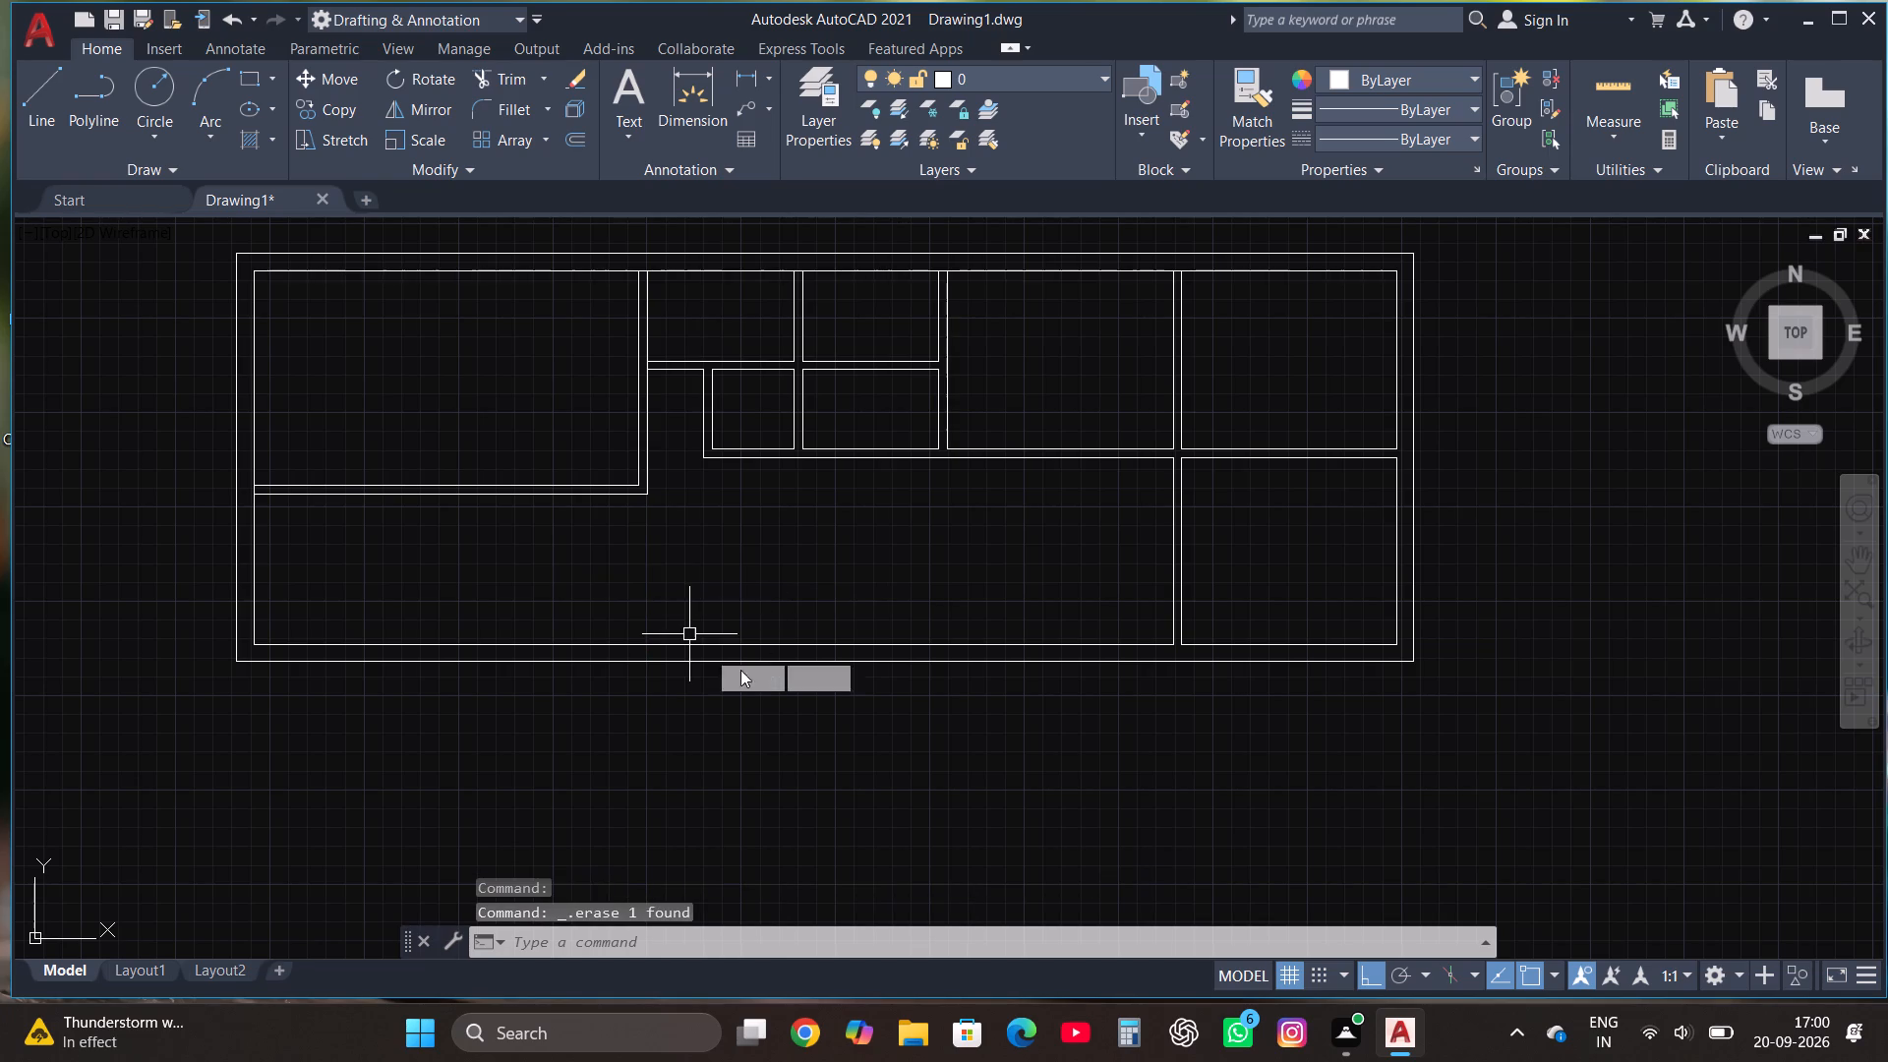
Draw two vertical lines from the west horizontal partition's east end, continuing both faces of the first partition down into the south outer wall.
{"action": "scroll", "coordinate": [769, 691], "scroll_direction": "down", "scroll_amount": 2}
{"action": "scroll", "coordinate": [753, 661], "scroll_direction": "up", "scroll_amount": 2}
{"action": "left_click", "coordinate": [50, 80]}
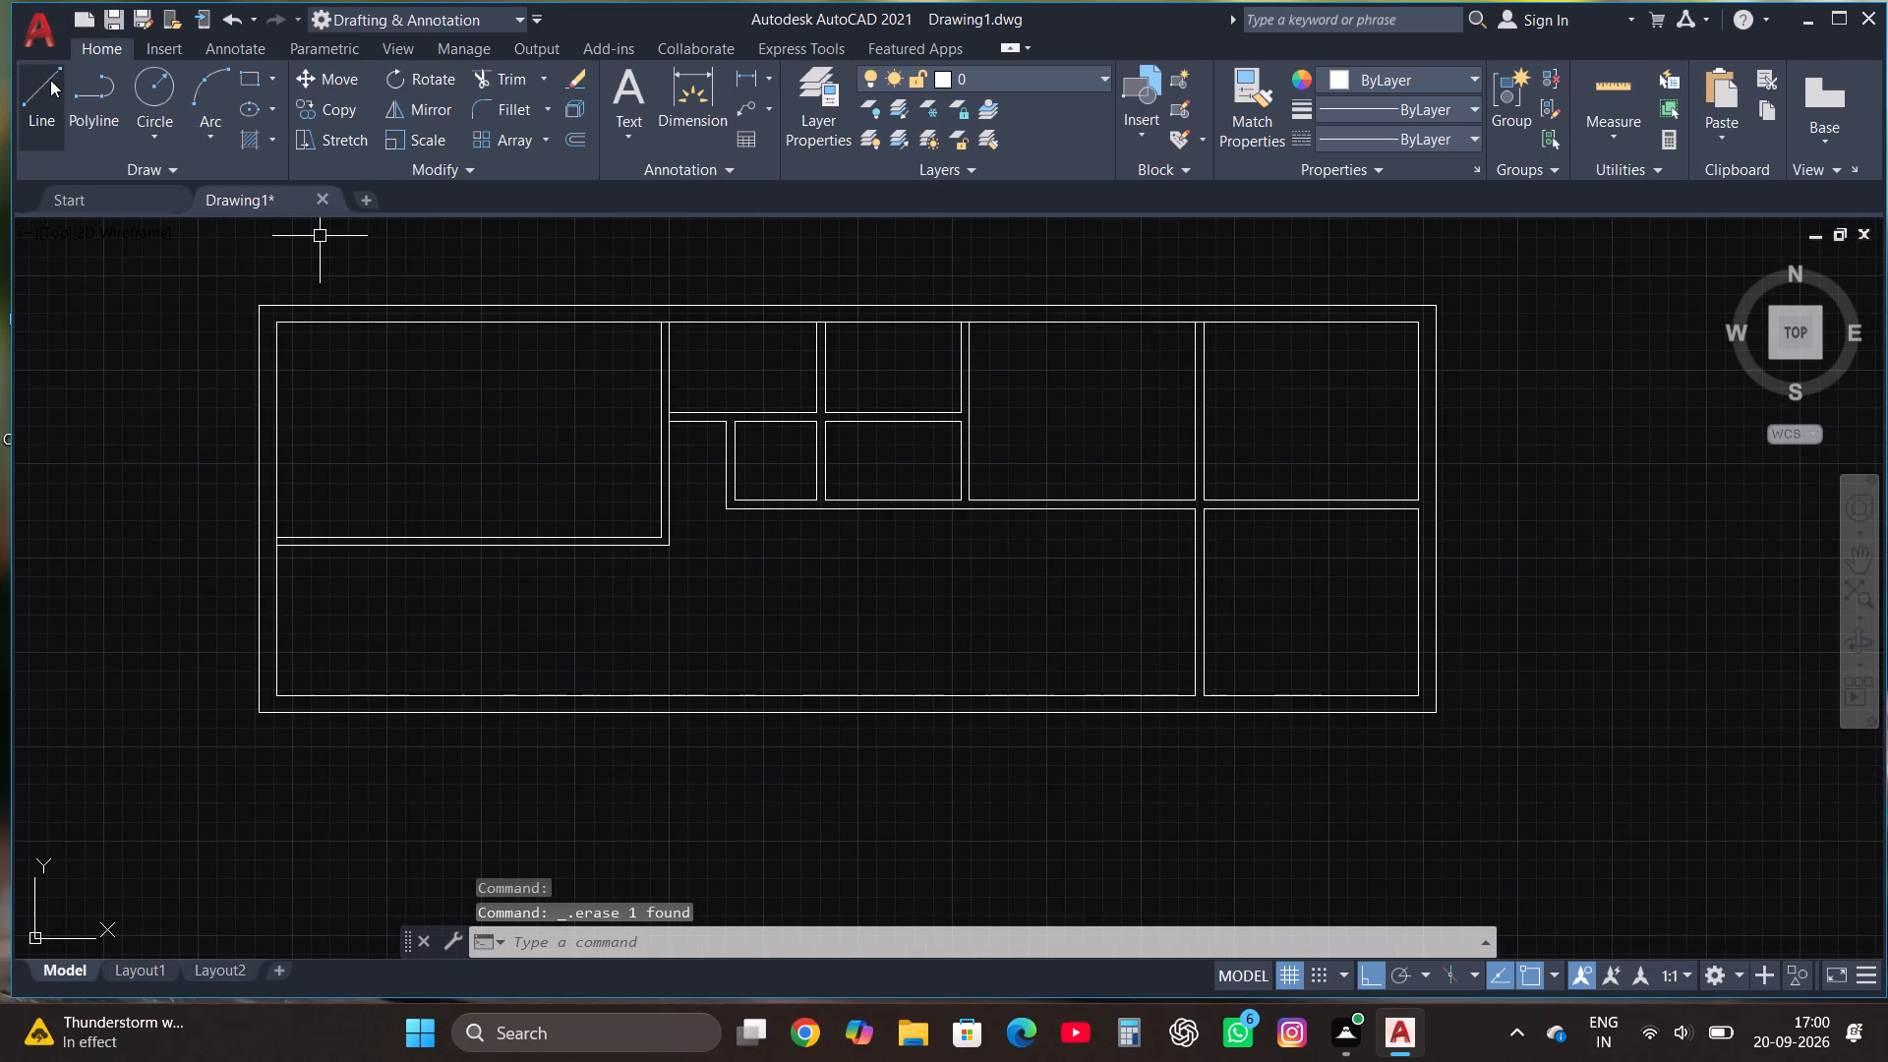
{"action": "left_click", "coordinate": [669, 545]}
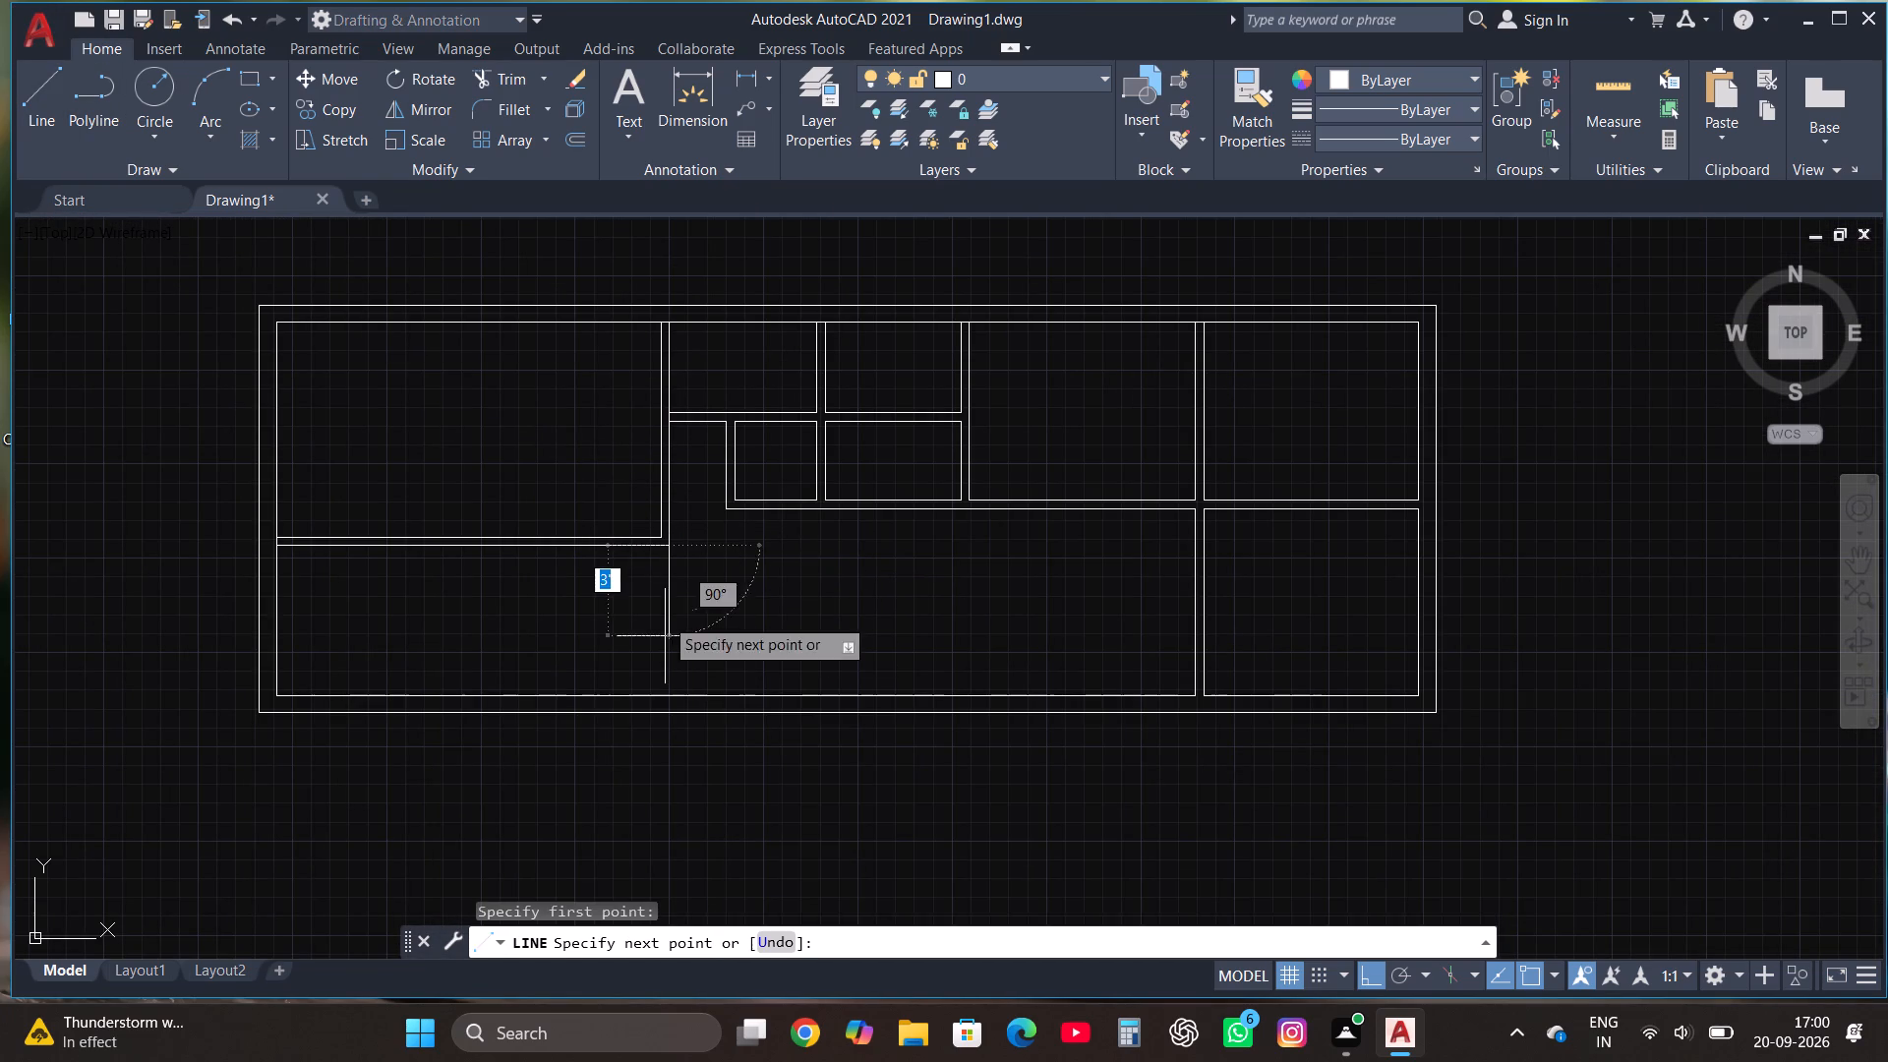
{"action": "scroll", "coordinate": [670, 674], "scroll_direction": "up", "scroll_amount": 4}
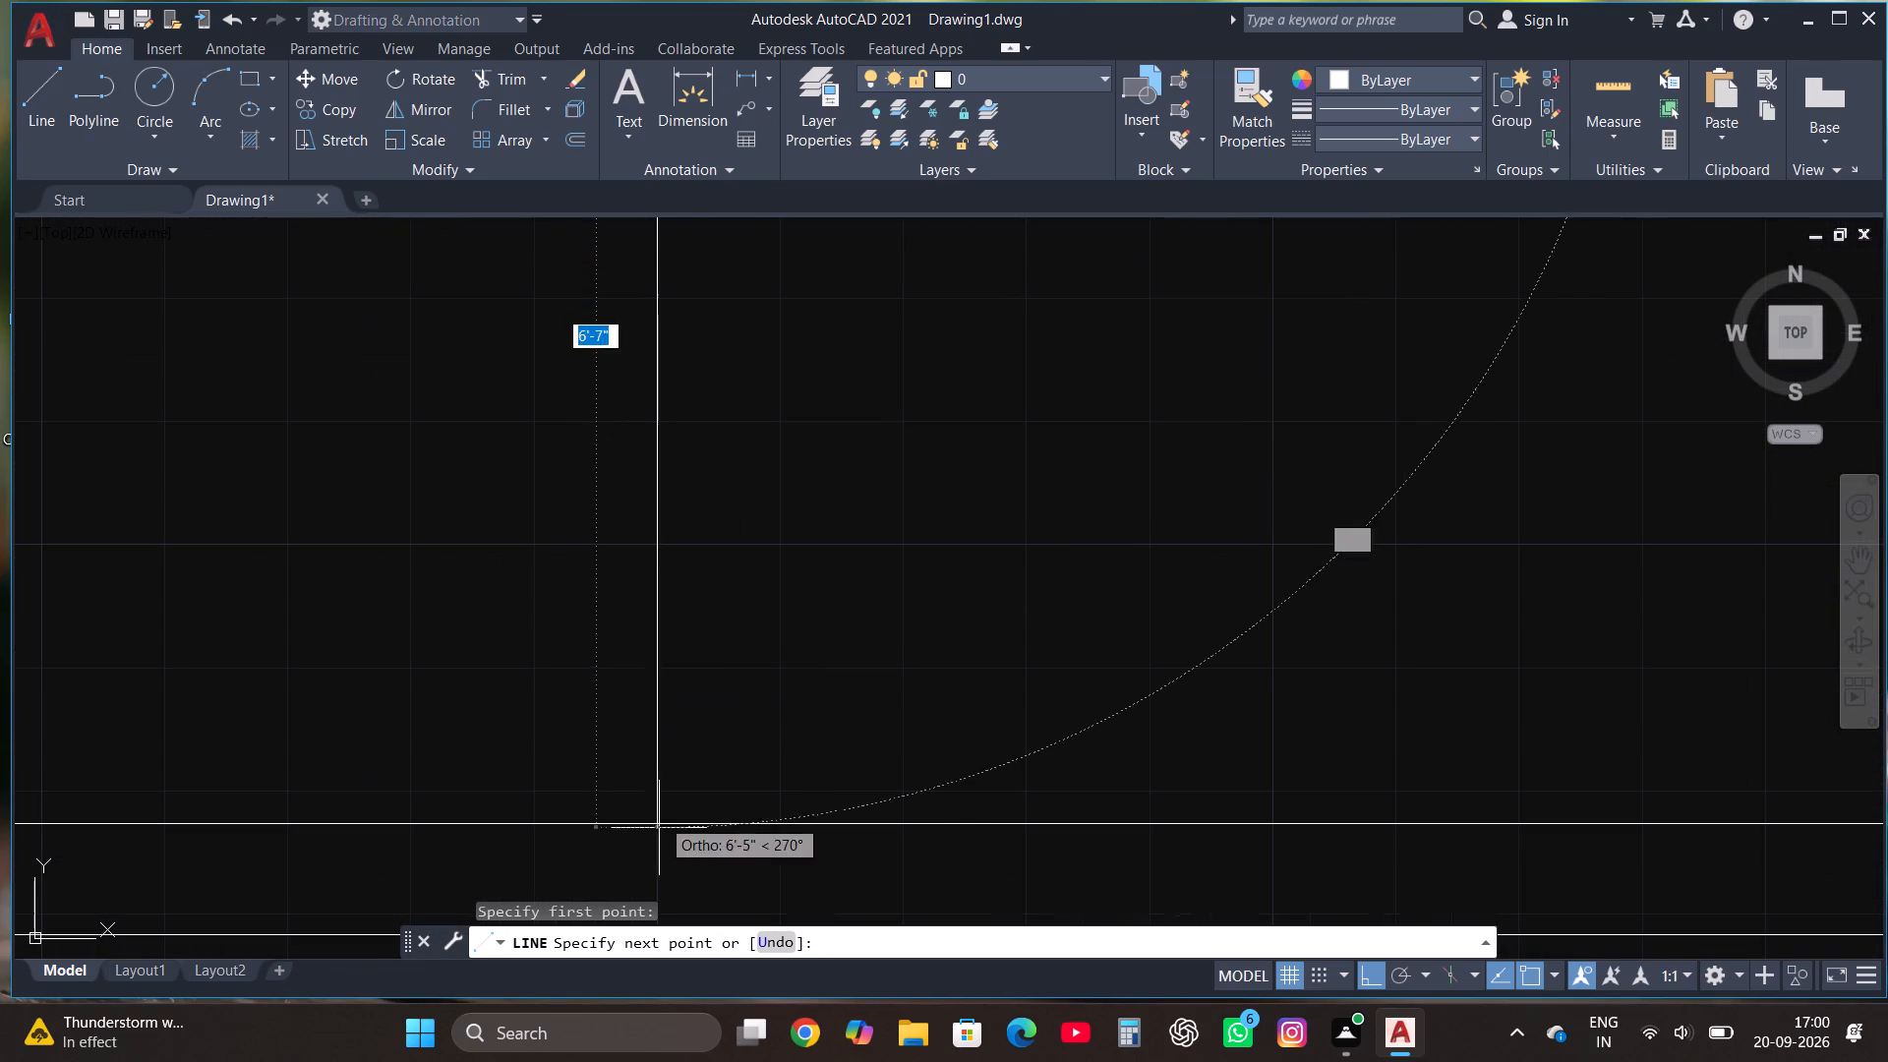
{"action": "left_click", "coordinate": [653, 870]}
{"action": "key", "text": "Escape"}
{"action": "scroll", "coordinate": [748, 773], "scroll_direction": "down", "scroll_amount": 2}
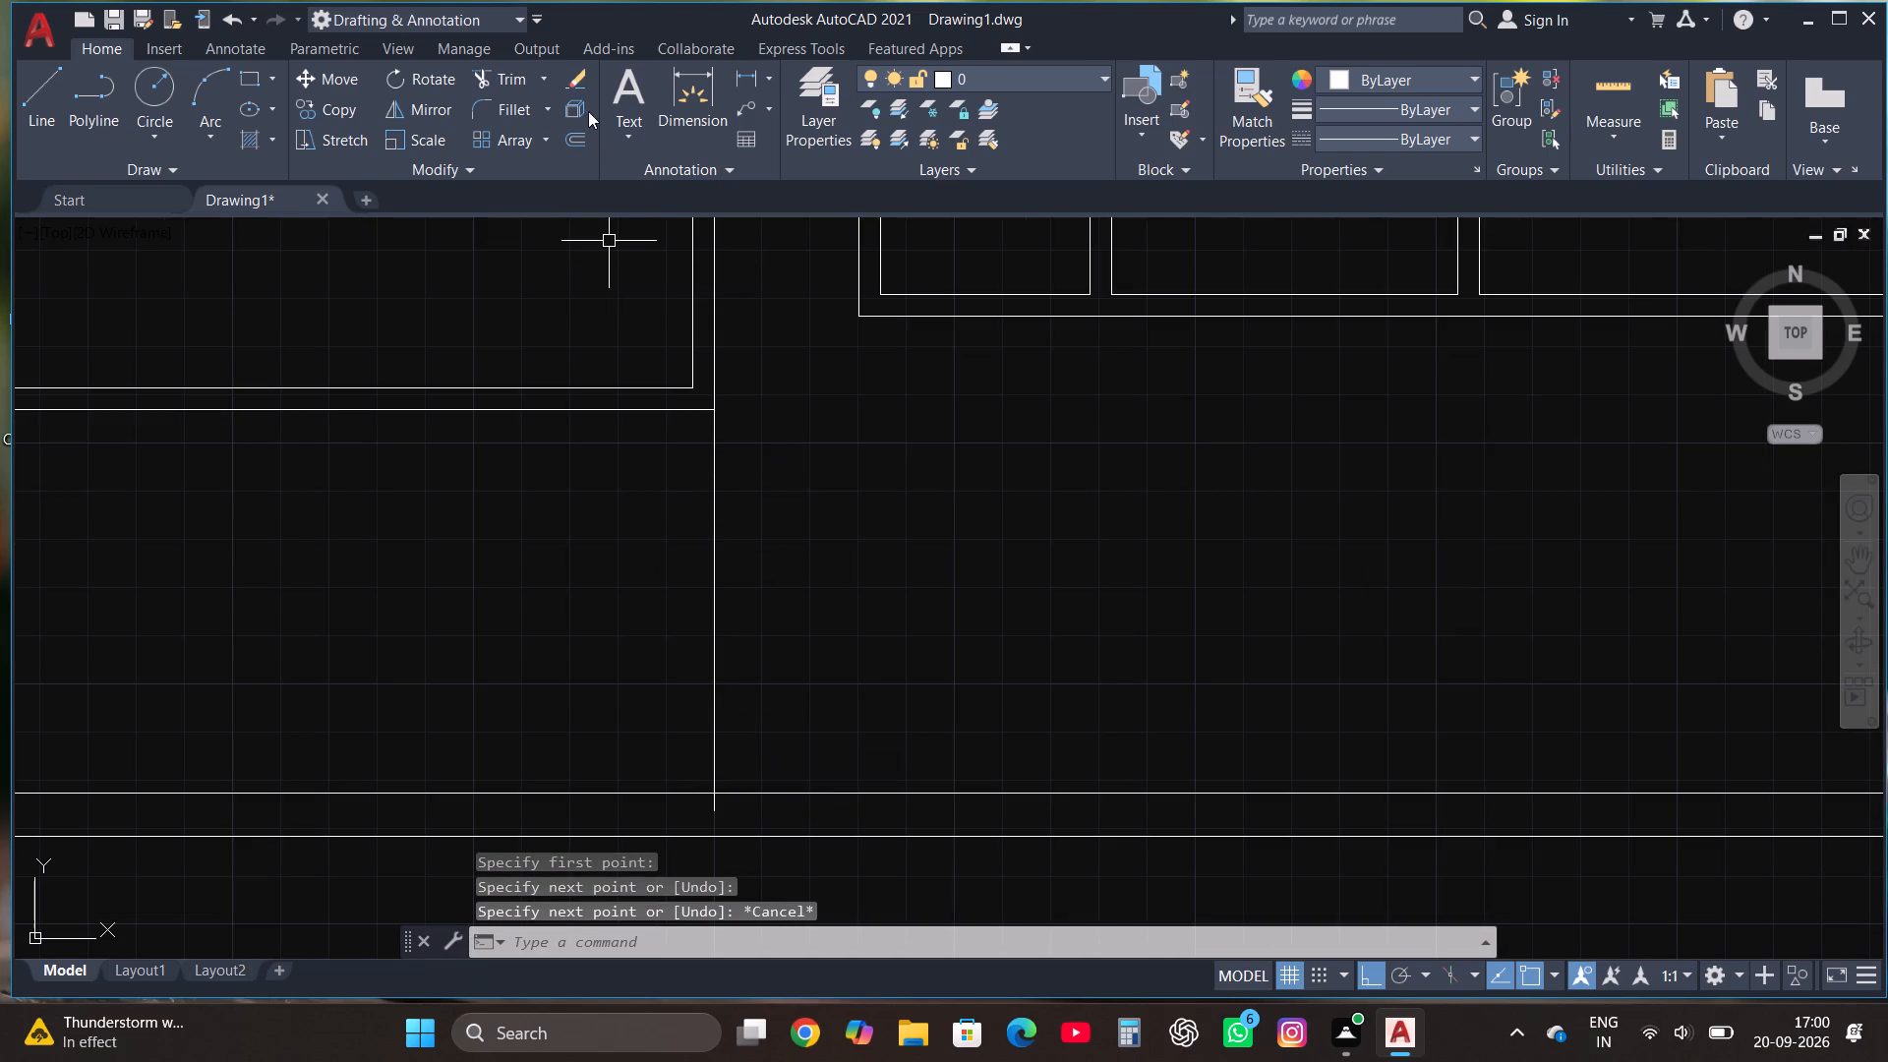
{"action": "left_click", "coordinate": [63, 81]}
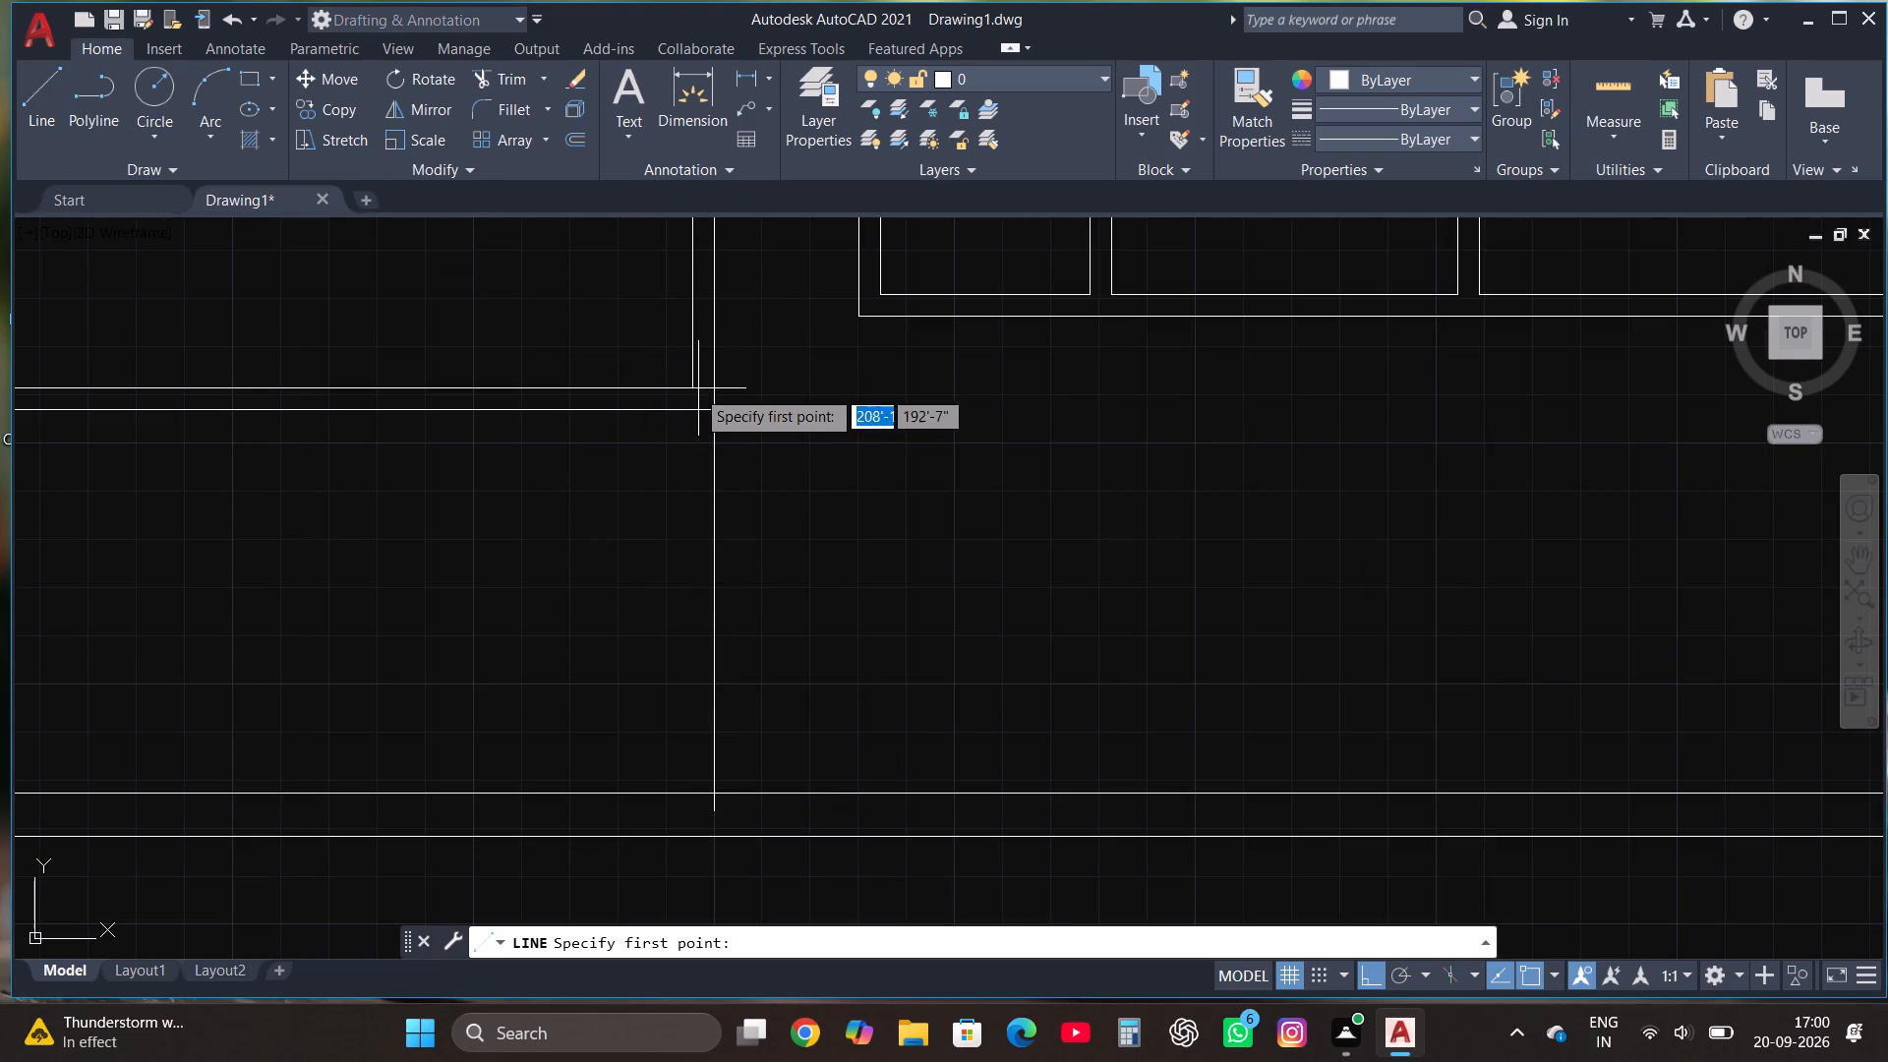
{"action": "left_click", "coordinate": [688, 406]}
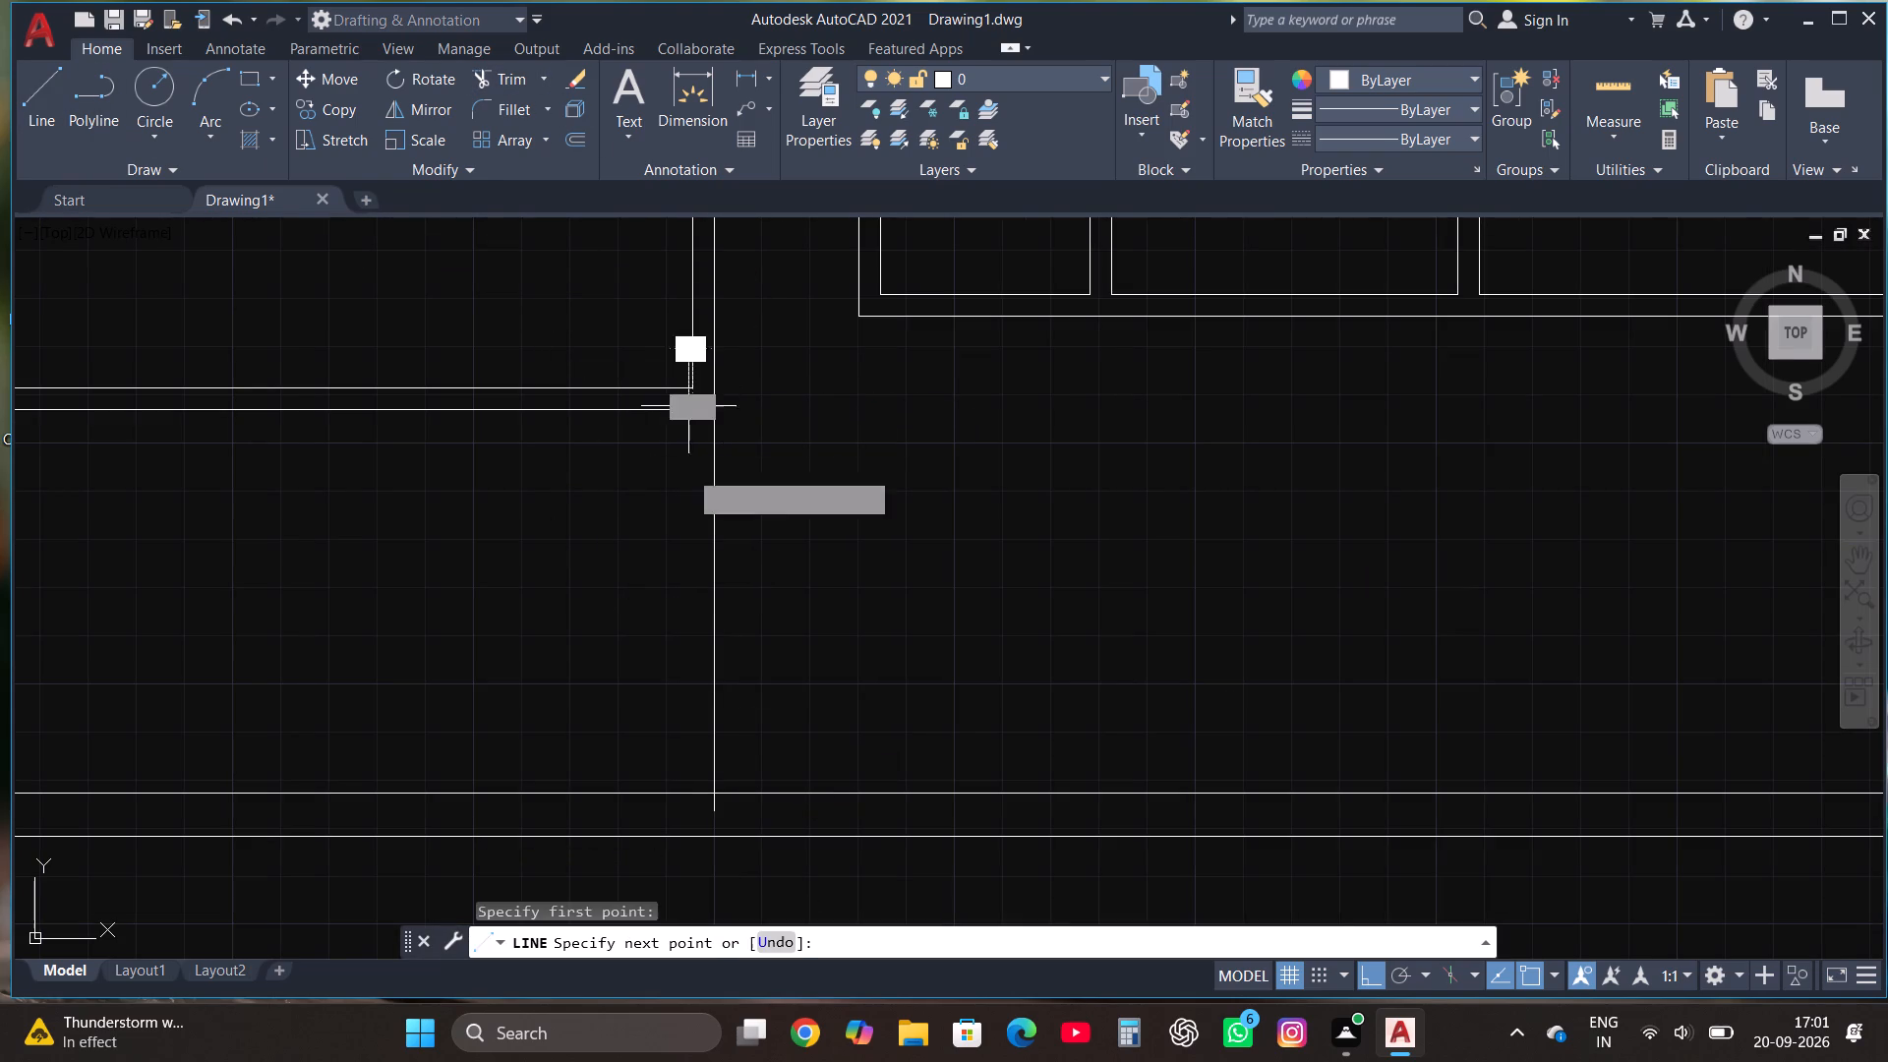
{"action": "scroll", "coordinate": [699, 810], "scroll_direction": "up", "scroll_amount": 1}
{"action": "left_click", "coordinate": [699, 810]}
{"action": "key", "text": "Escape"}
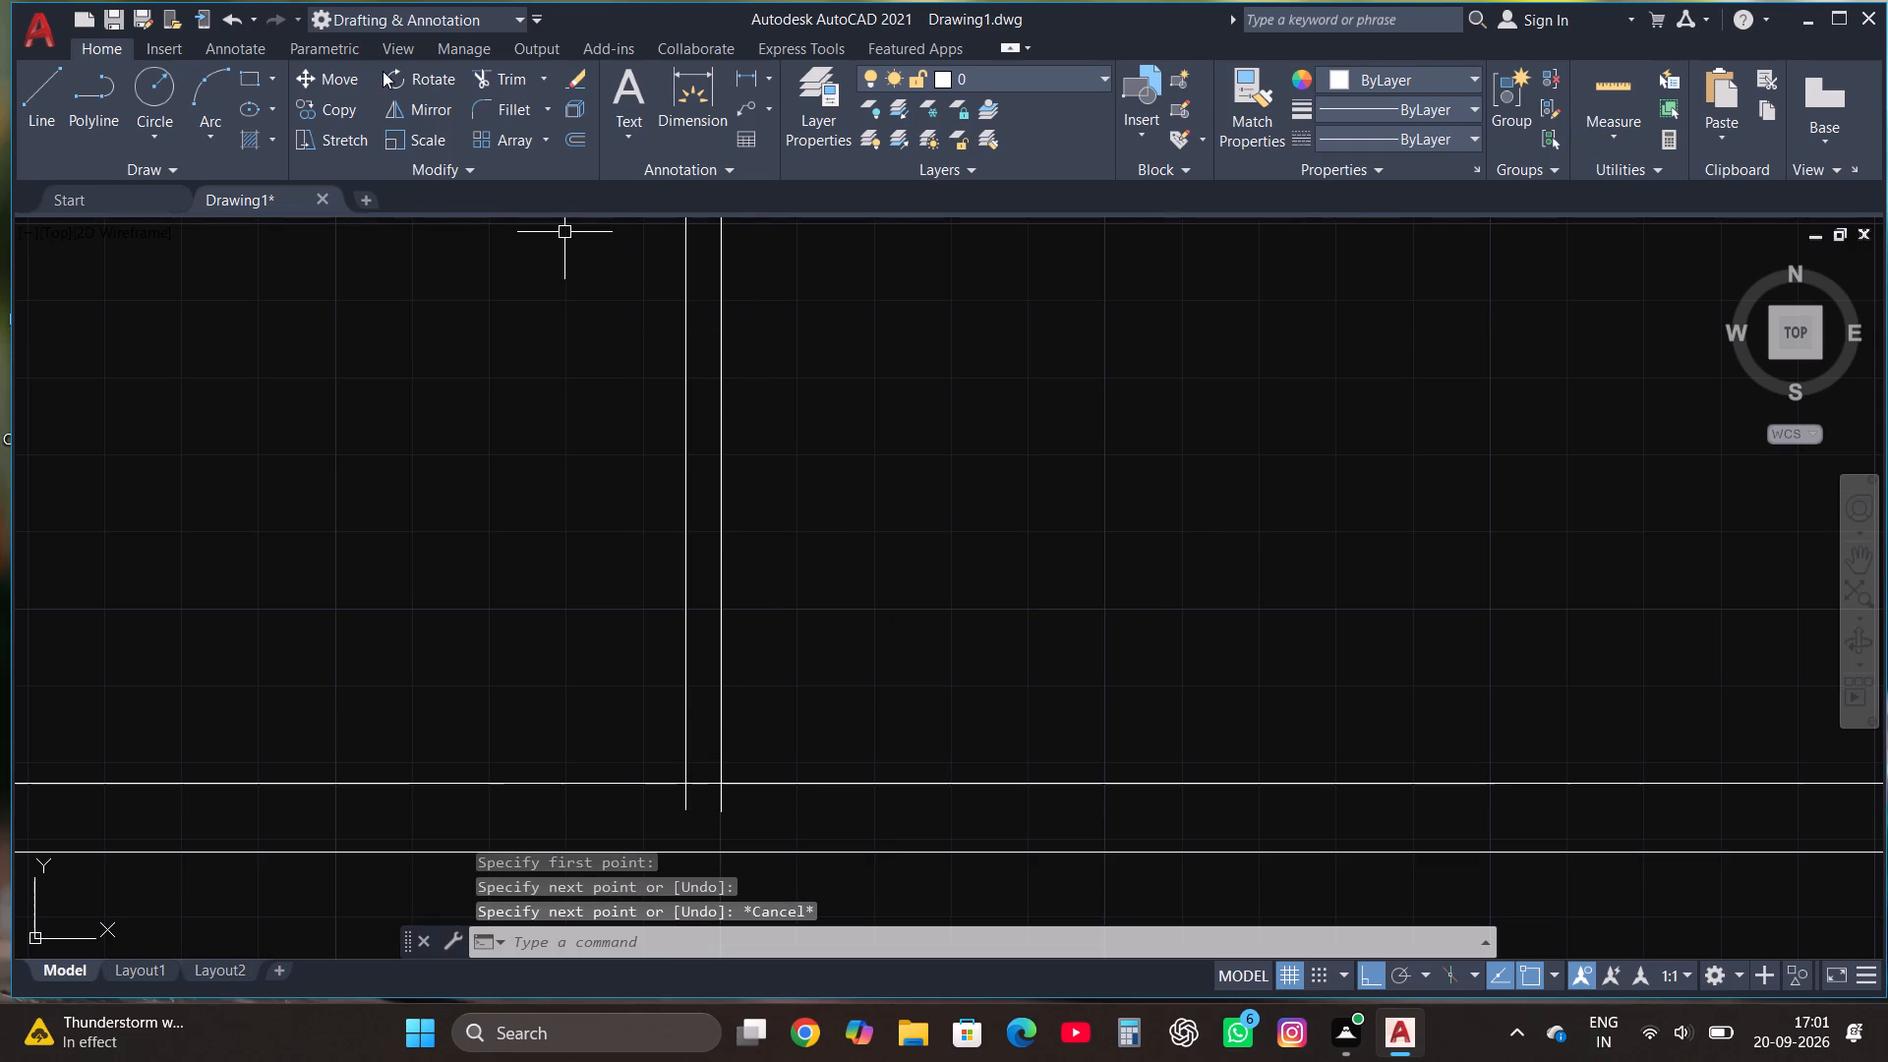
Trim both new partition lines' overshoots in the south wall and clear the inner wall segment between them.
{"action": "left_click", "coordinate": [496, 75]}
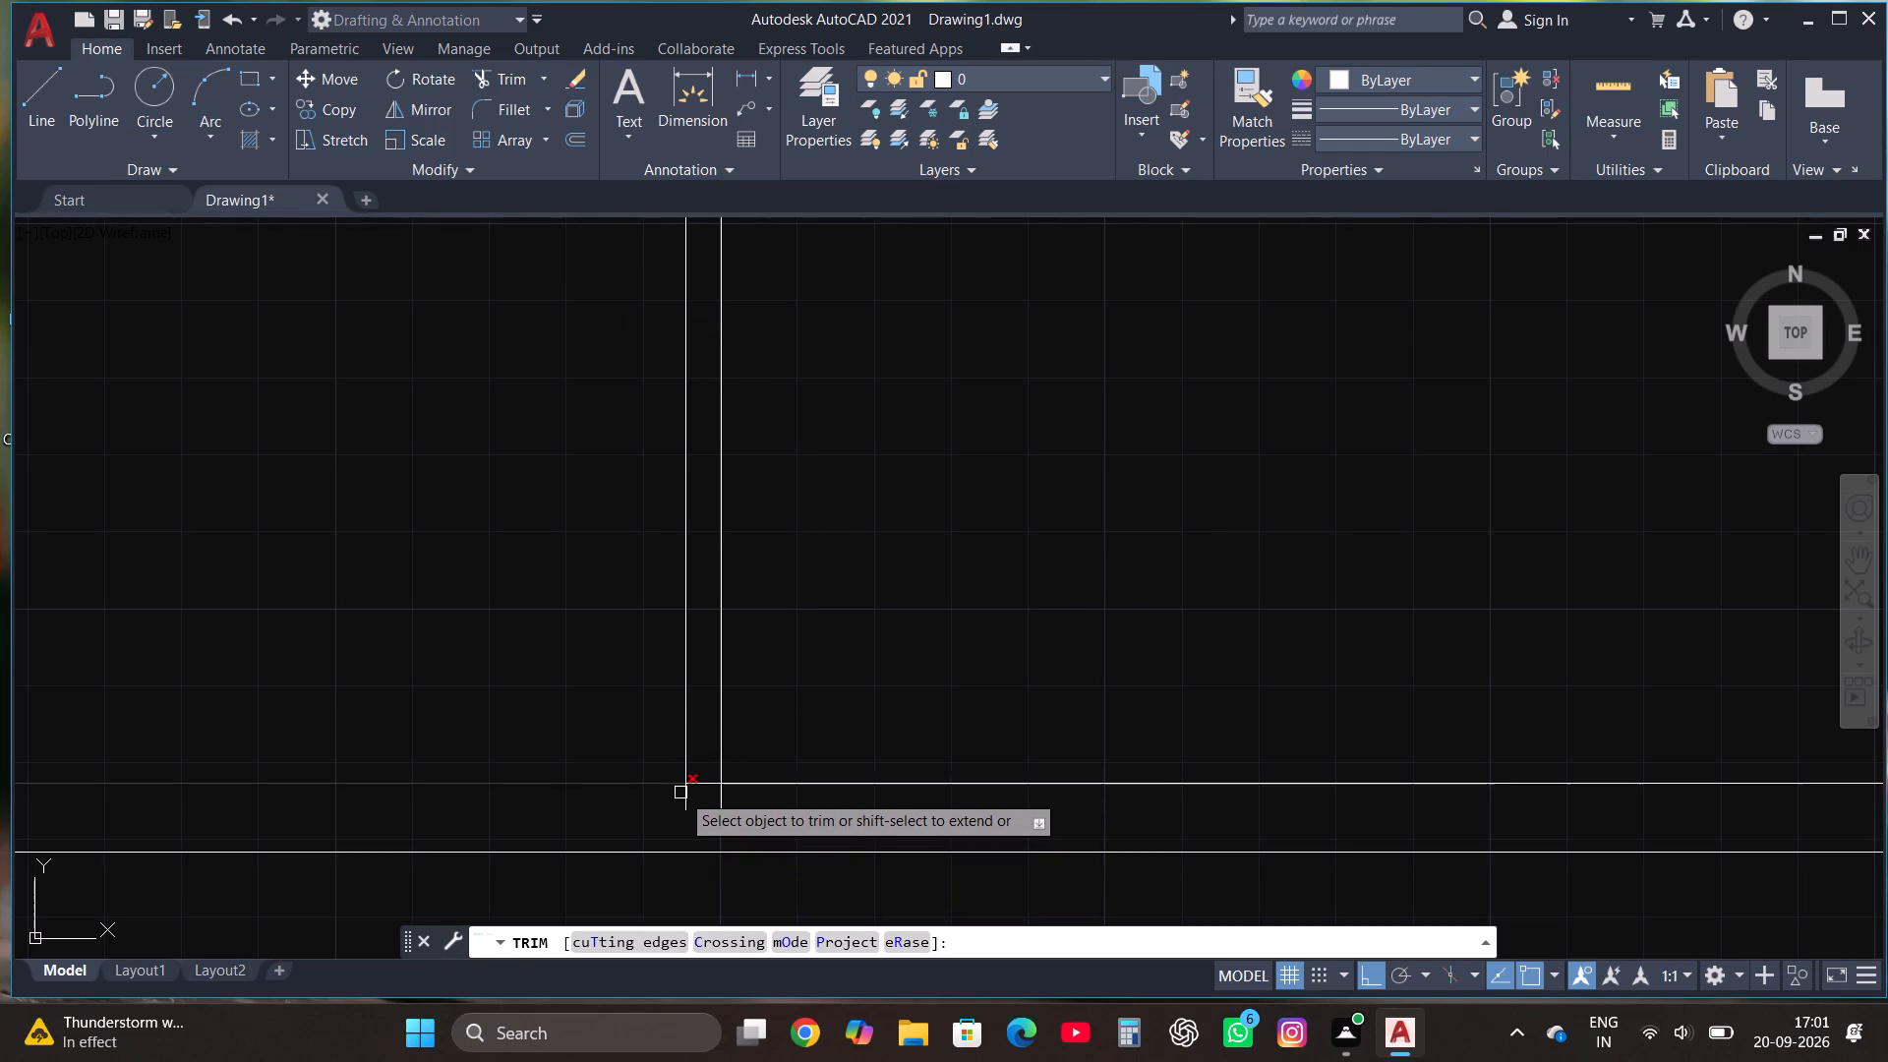
{"action": "left_click", "coordinate": [683, 798]}
{"action": "left_click", "coordinate": [698, 778]}
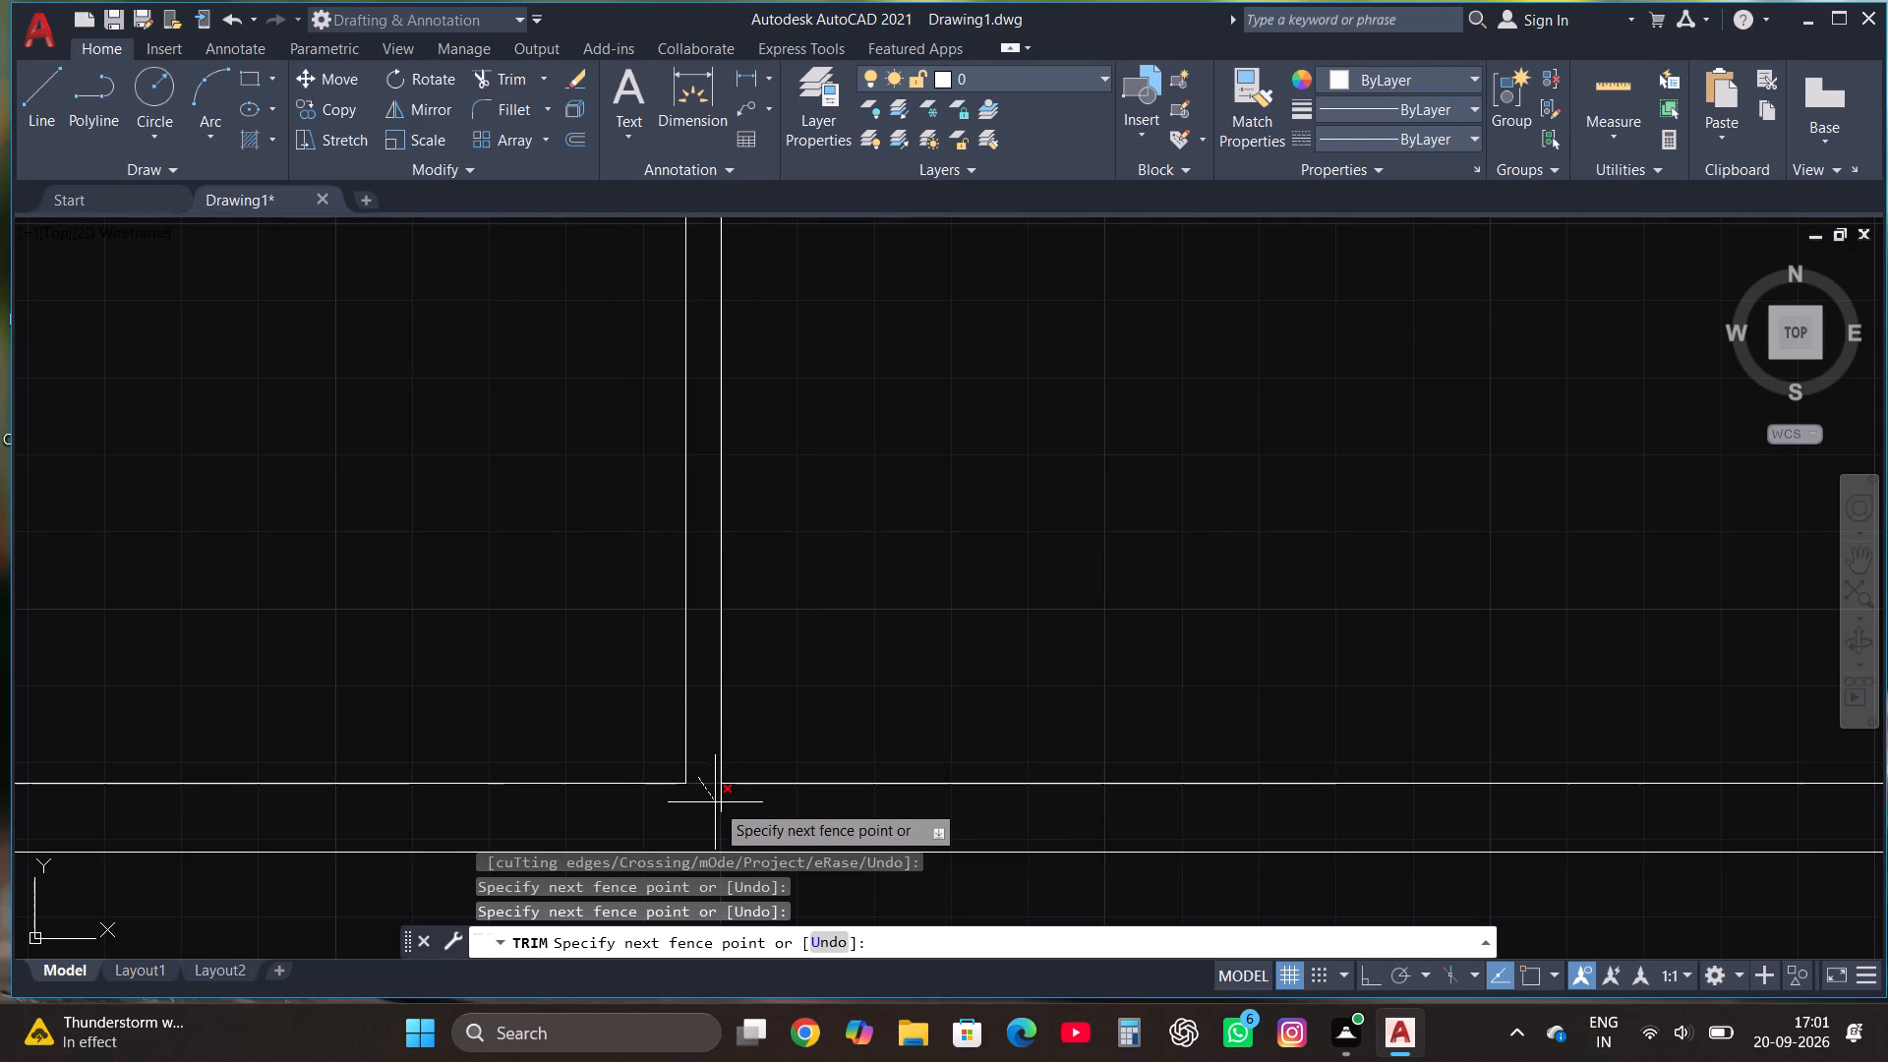
{"action": "left_click", "coordinate": [730, 804]}
{"action": "scroll", "coordinate": [730, 804], "scroll_direction": "down", "scroll_amount": 3}
{"action": "key", "text": "Escape"}
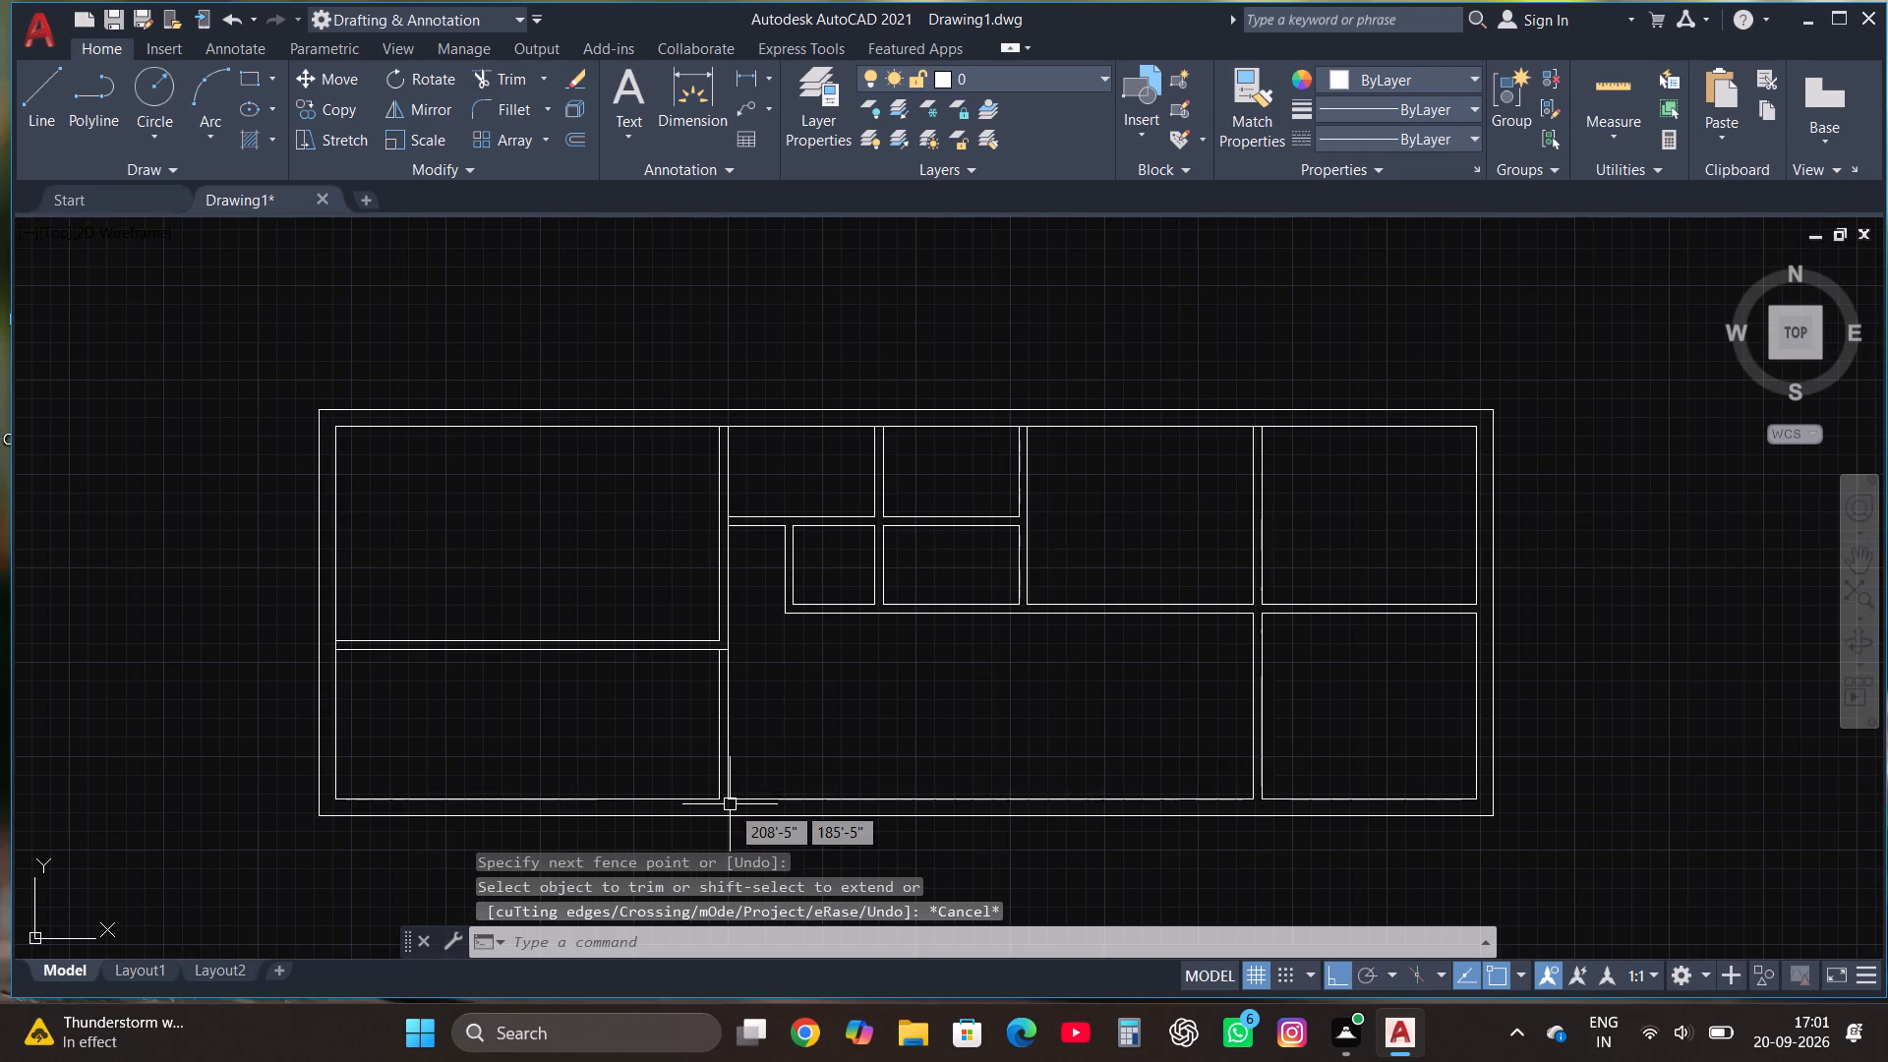
Trim the crossing segments at both ends of the west horizontal partition, where it meets the new partition and the west outer wall.
{"action": "scroll", "coordinate": [710, 616], "scroll_direction": "up", "scroll_amount": 1}
{"action": "left_click", "coordinate": [510, 74]}
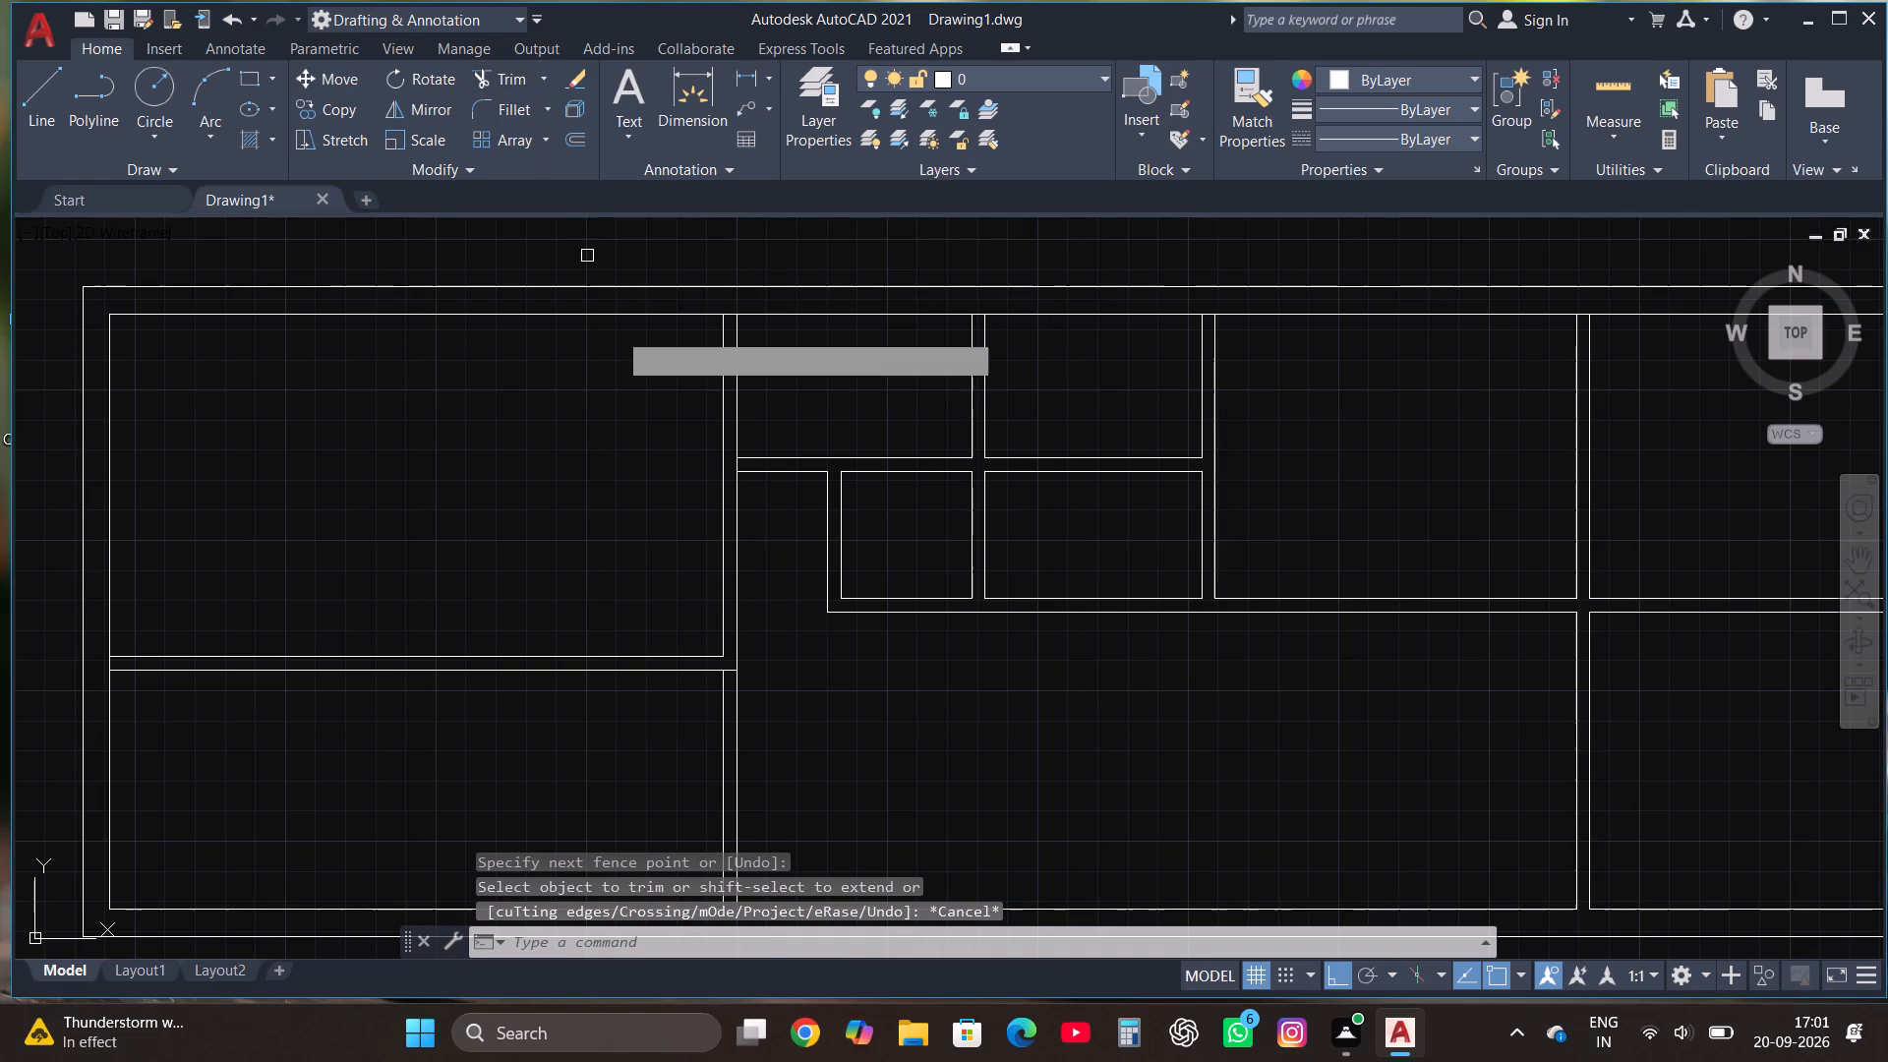
{"action": "scroll", "coordinate": [741, 678], "scroll_direction": "up", "scroll_amount": 3}
{"action": "left_click", "coordinate": [689, 659]}
{"action": "scroll", "coordinate": [689, 659], "scroll_direction": "down", "scroll_amount": 3}
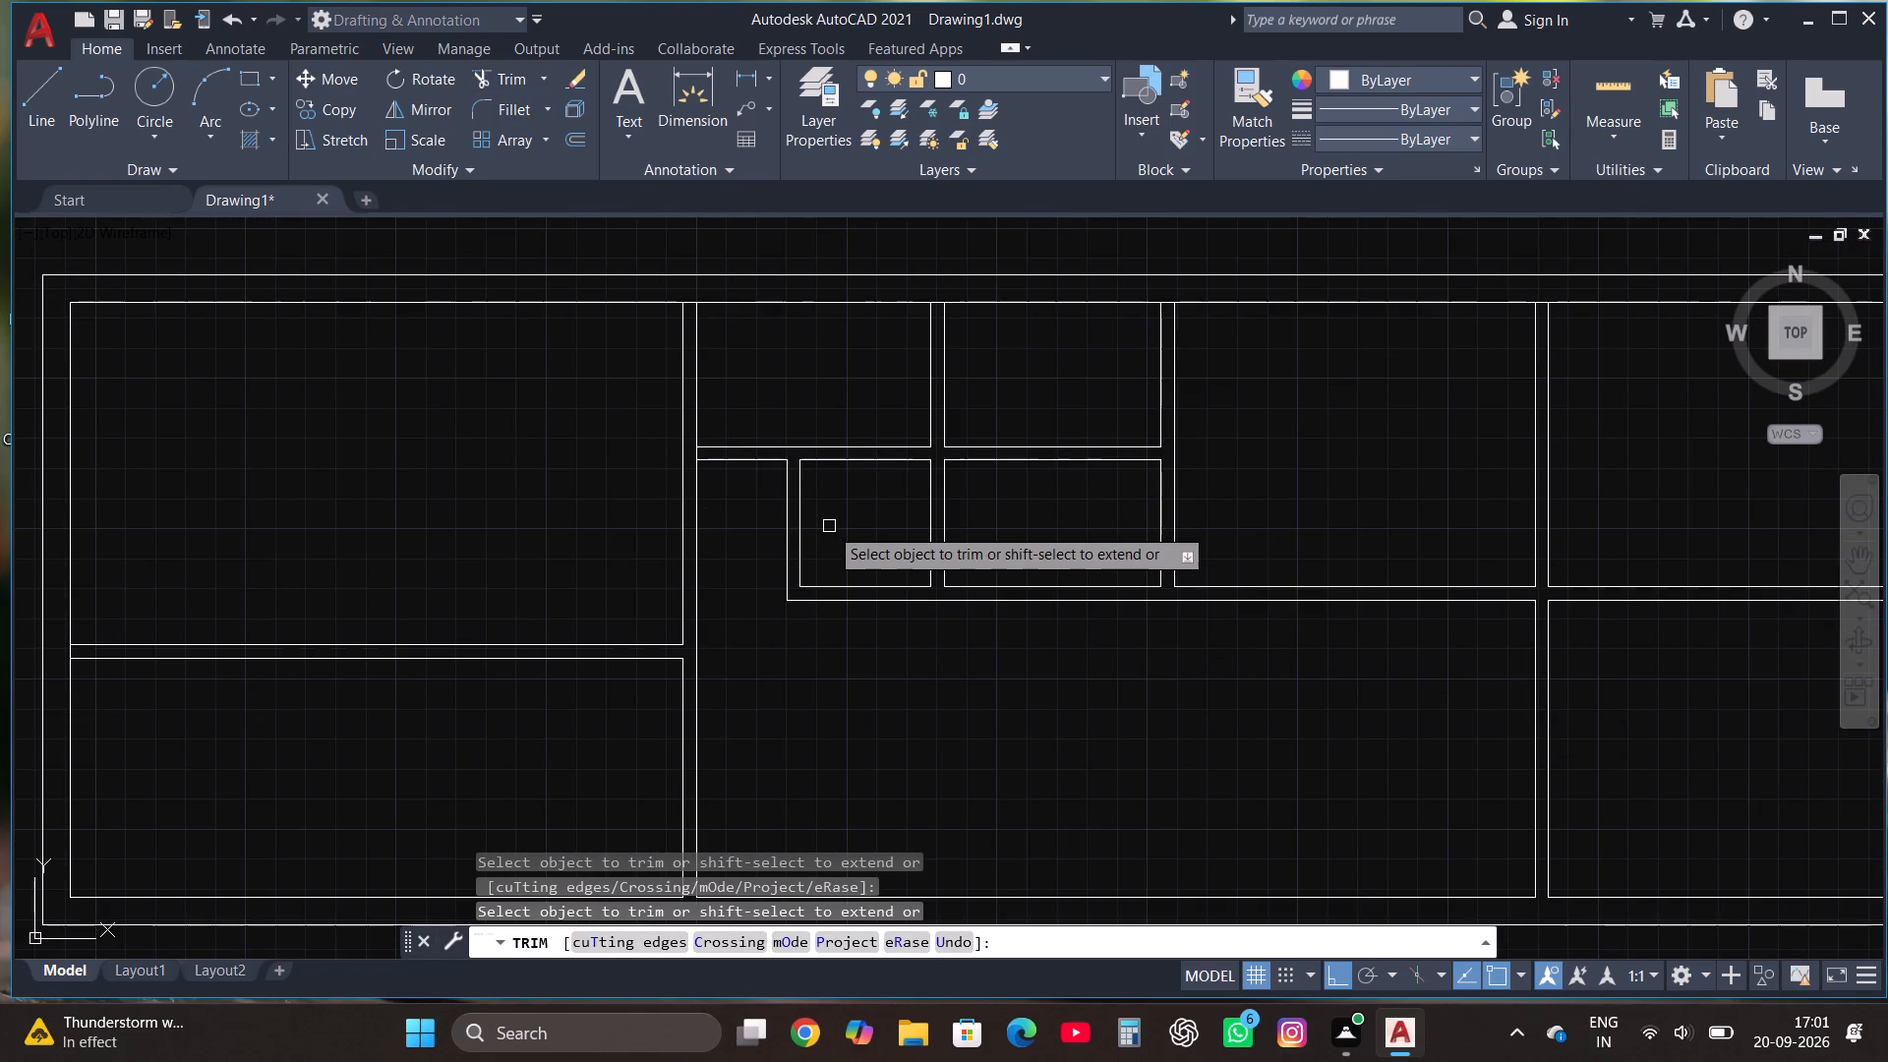
{"action": "scroll", "coordinate": [827, 526], "scroll_direction": "down", "scroll_amount": 1}
{"action": "scroll", "coordinate": [349, 609], "scroll_direction": "up", "scroll_amount": 3}
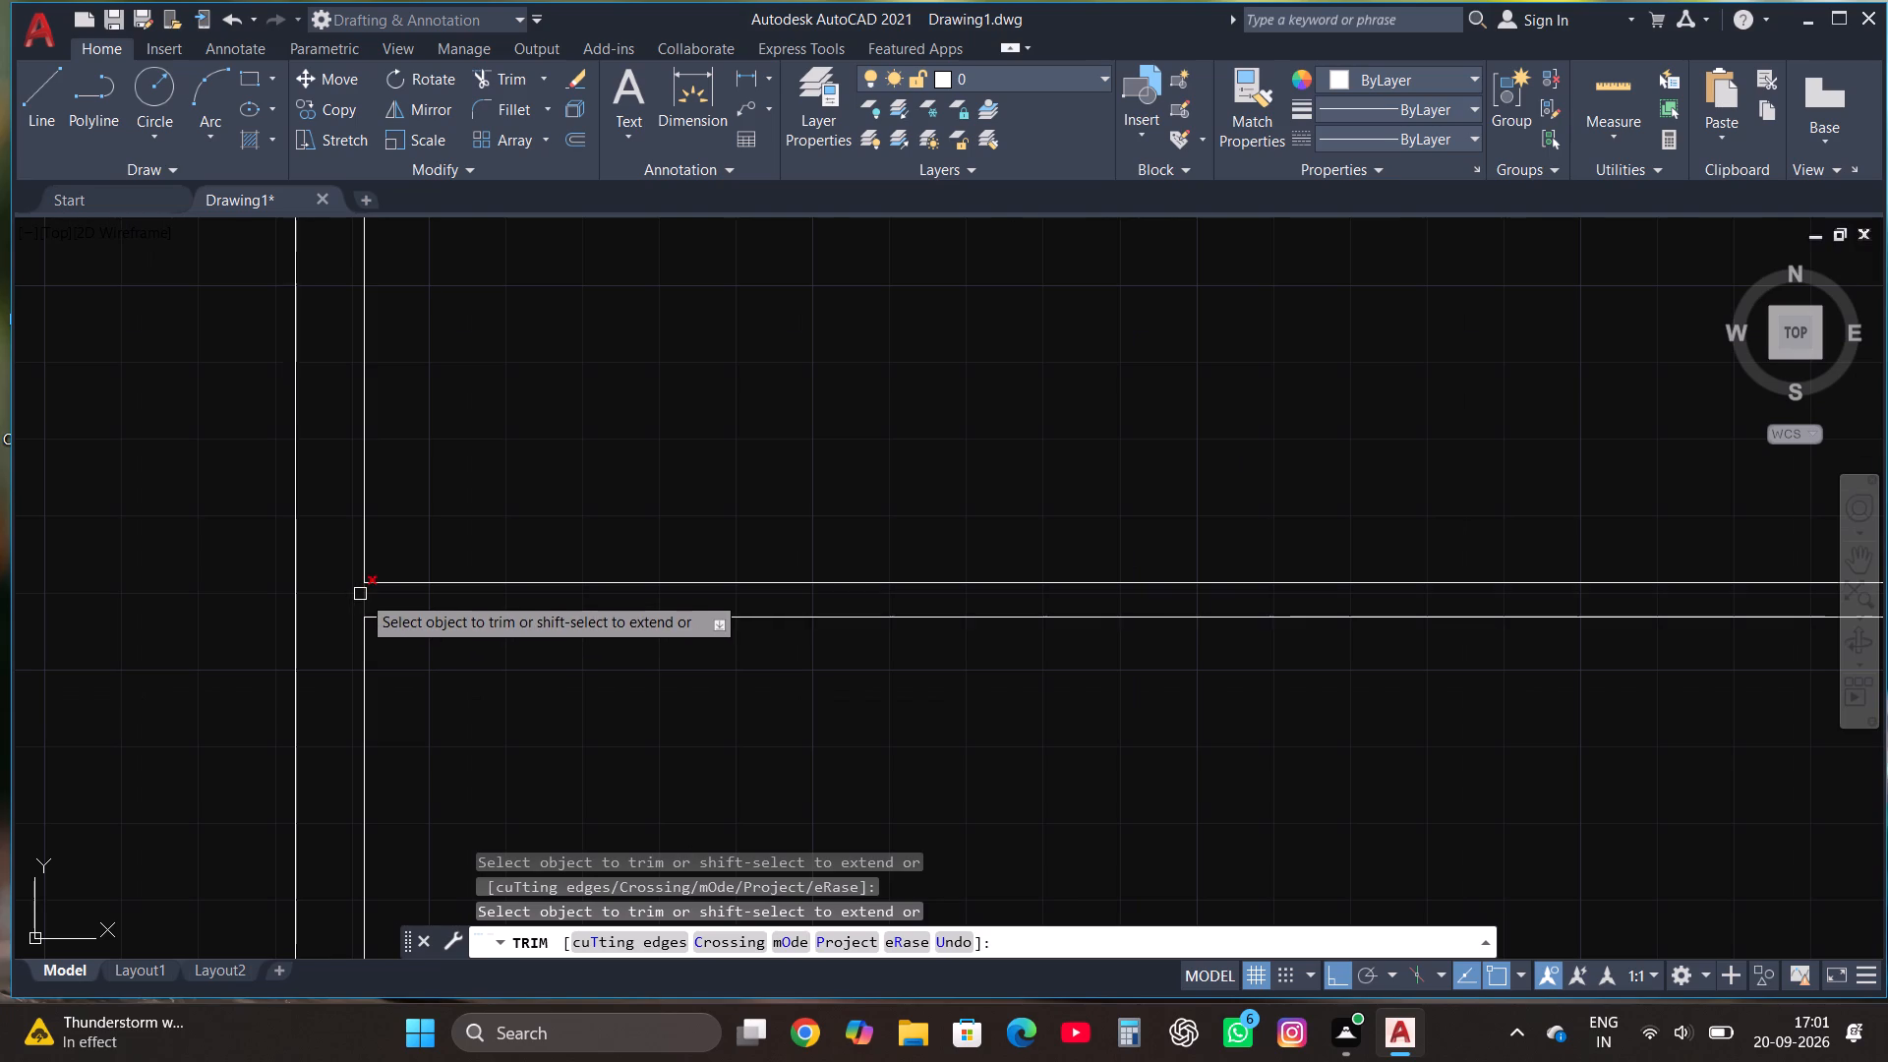
{"action": "left_click", "coordinate": [366, 597]}
{"action": "scroll", "coordinate": [366, 597], "scroll_direction": "down", "scroll_amount": 3}
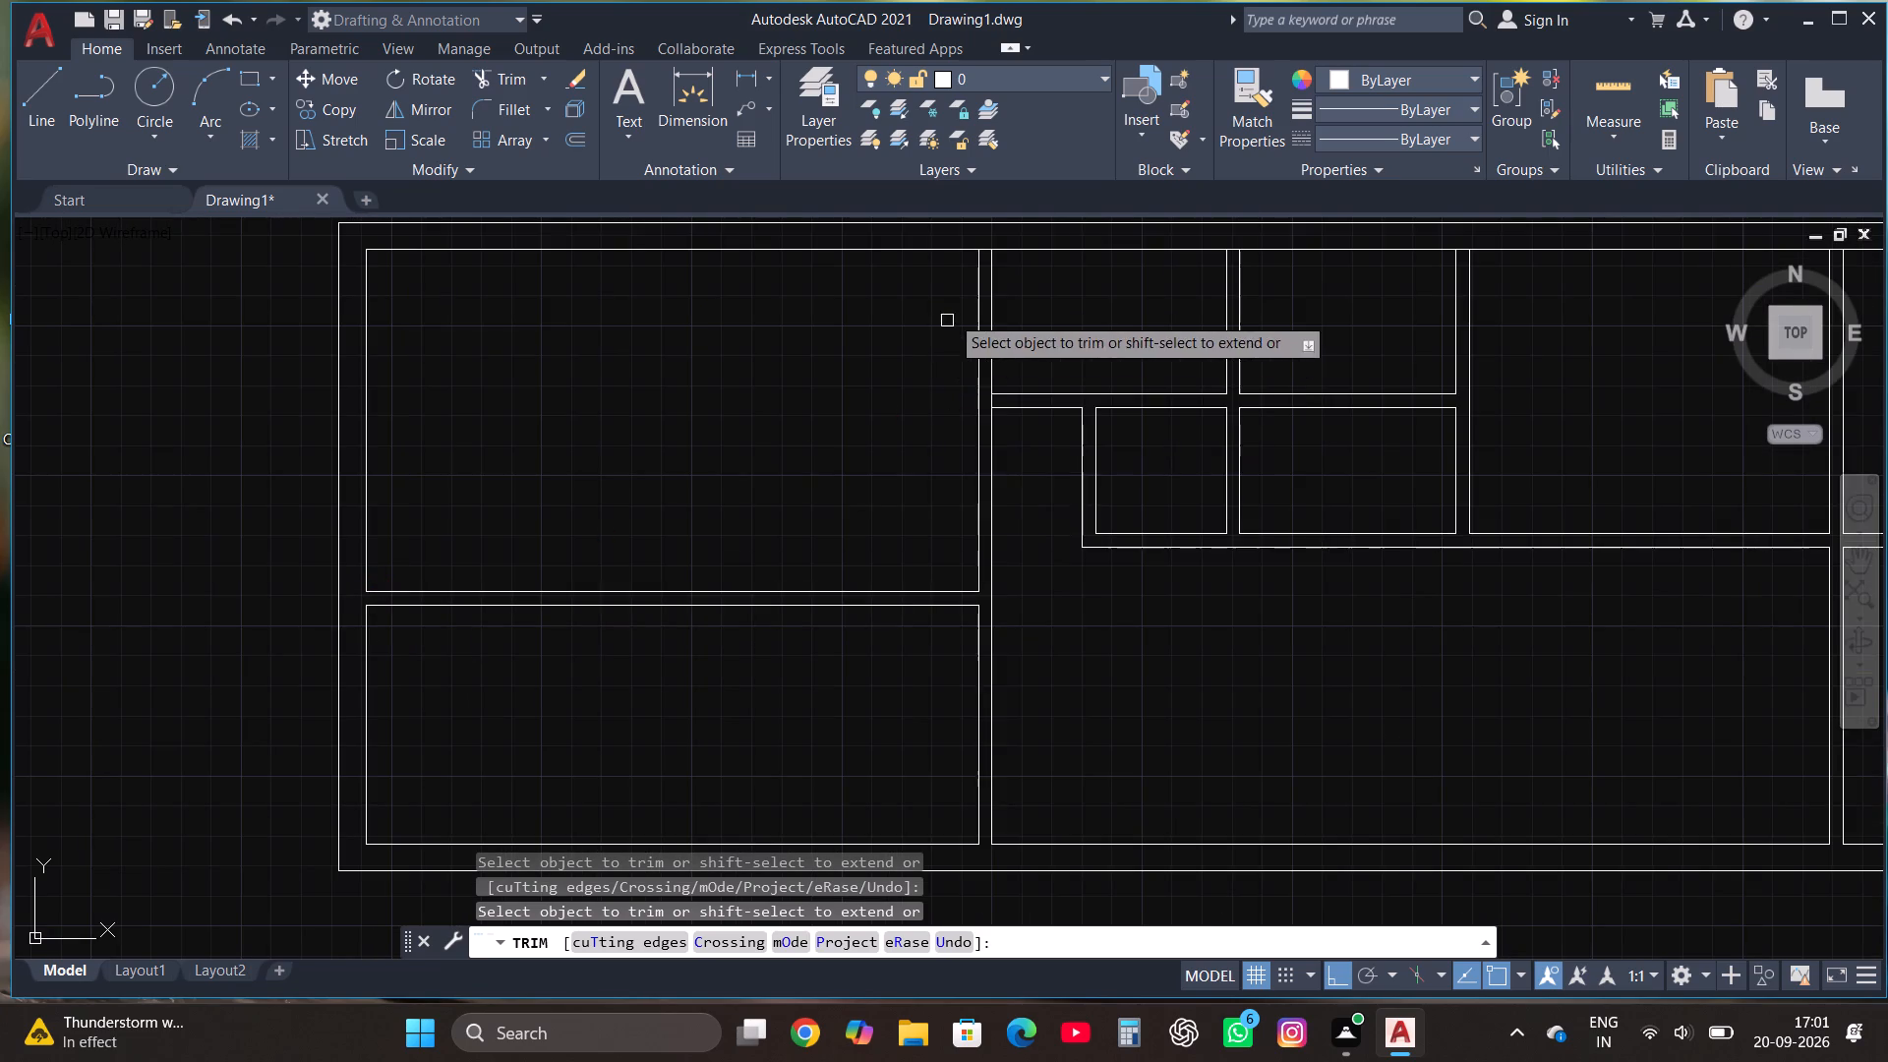
Trim the segments crossing the first partition's junctions with the north wall and small-room partition, plus the second partition's north wall junction.
{"action": "scroll", "coordinate": [970, 262], "scroll_direction": "up", "scroll_amount": 2}
{"action": "left_click", "coordinate": [1007, 235]}
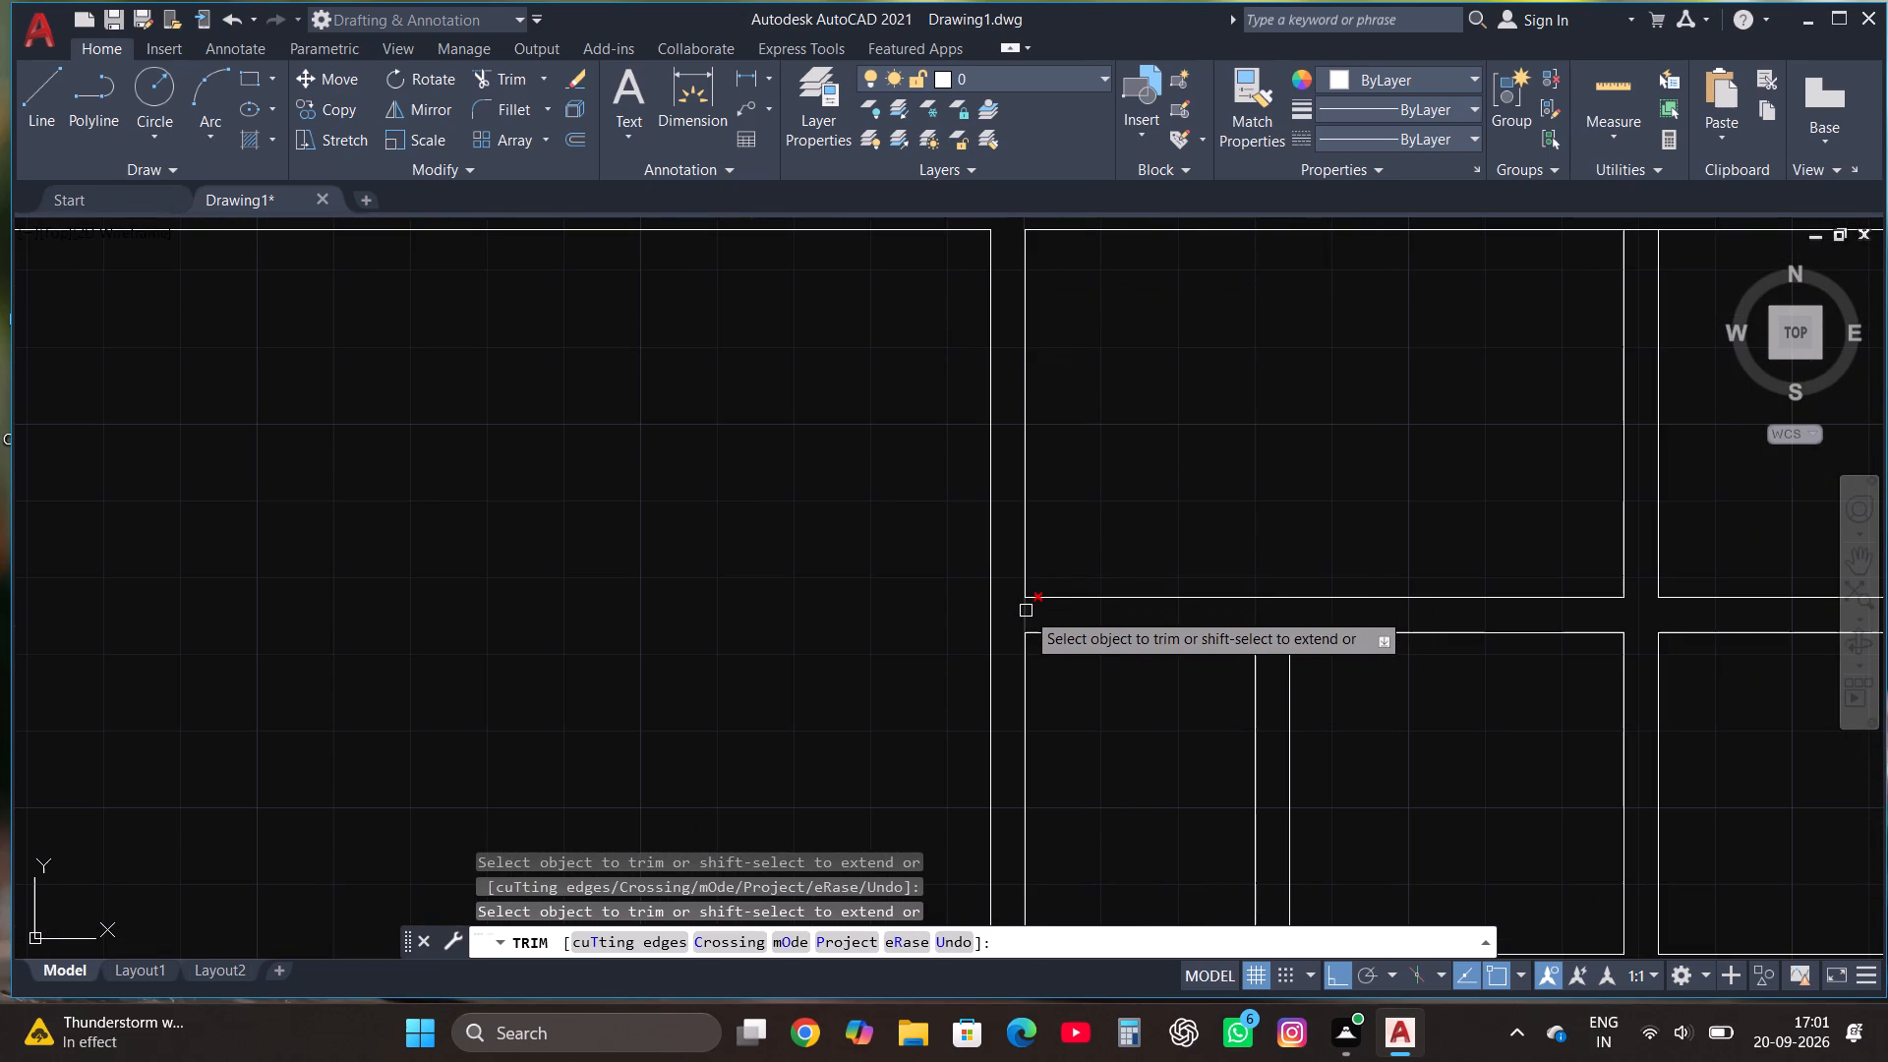
{"action": "left_click", "coordinate": [1026, 611]}
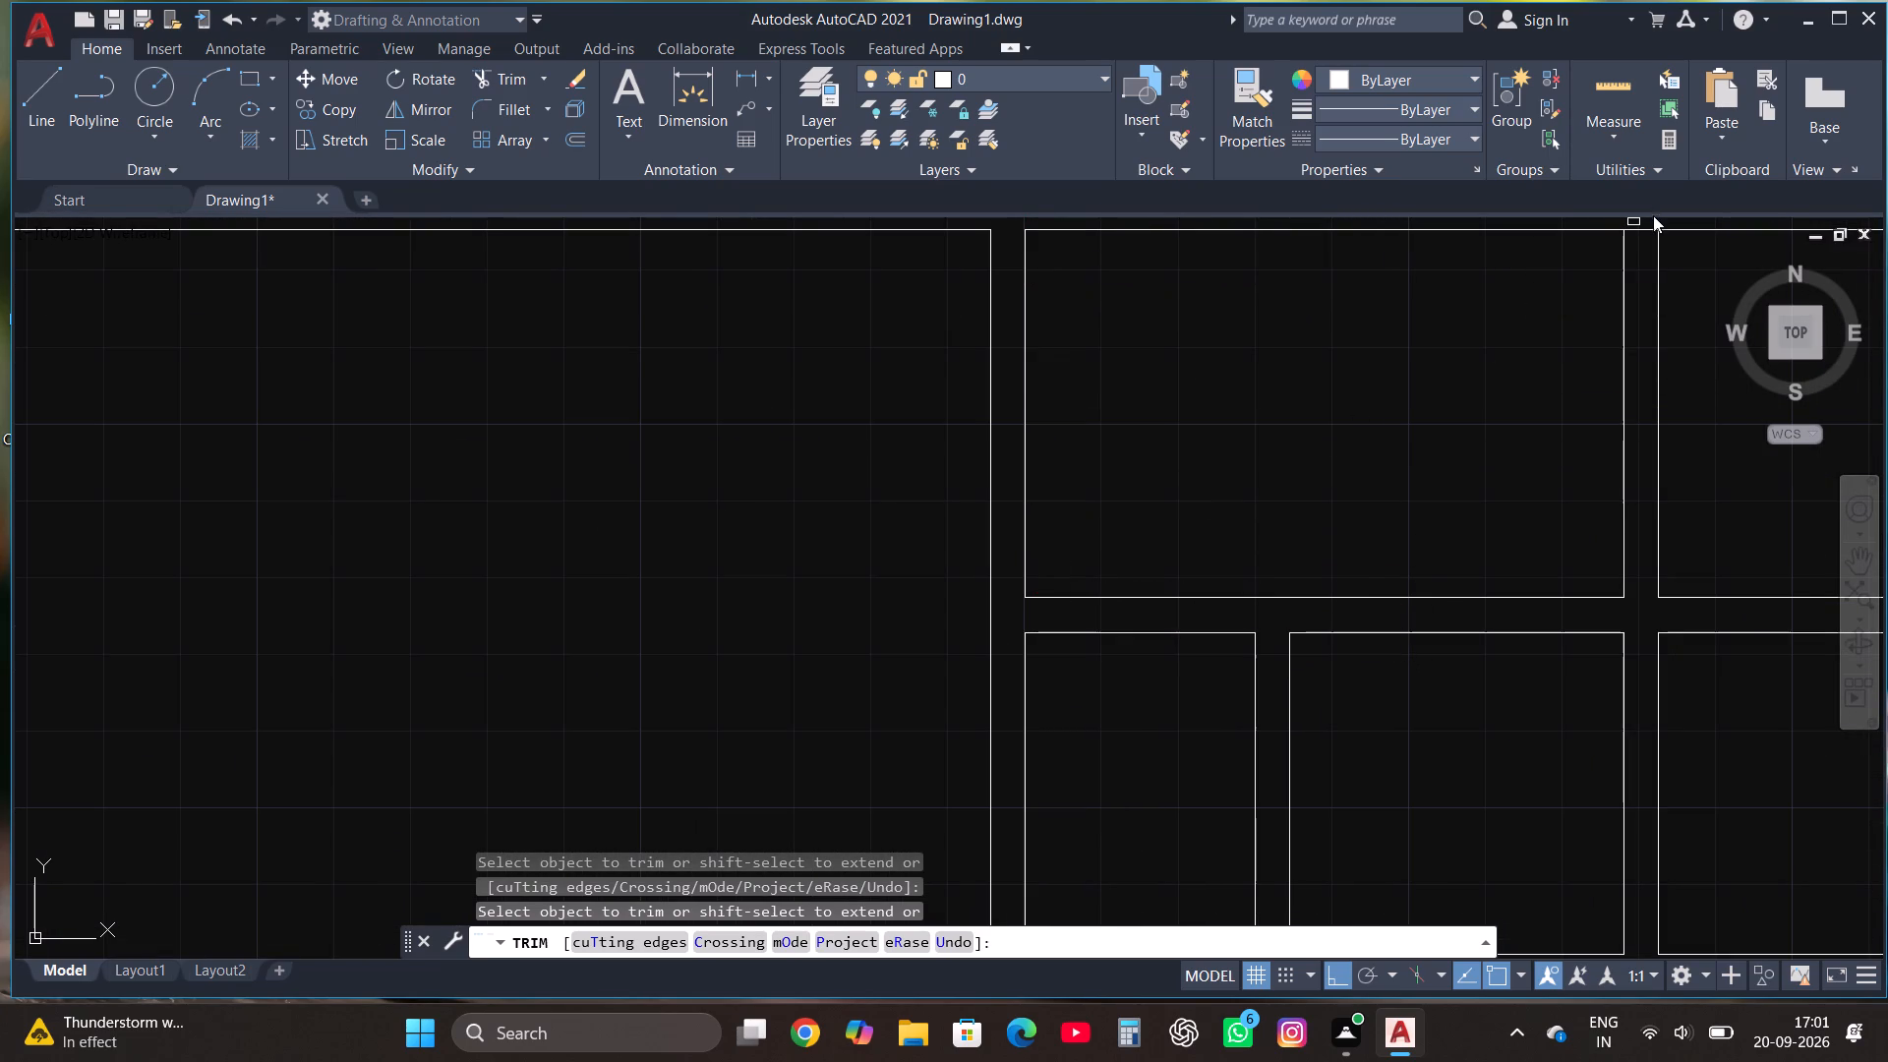
{"action": "left_click", "coordinate": [1643, 229]}
{"action": "scroll", "coordinate": [980, 590], "scroll_direction": "down", "scroll_amount": 2}
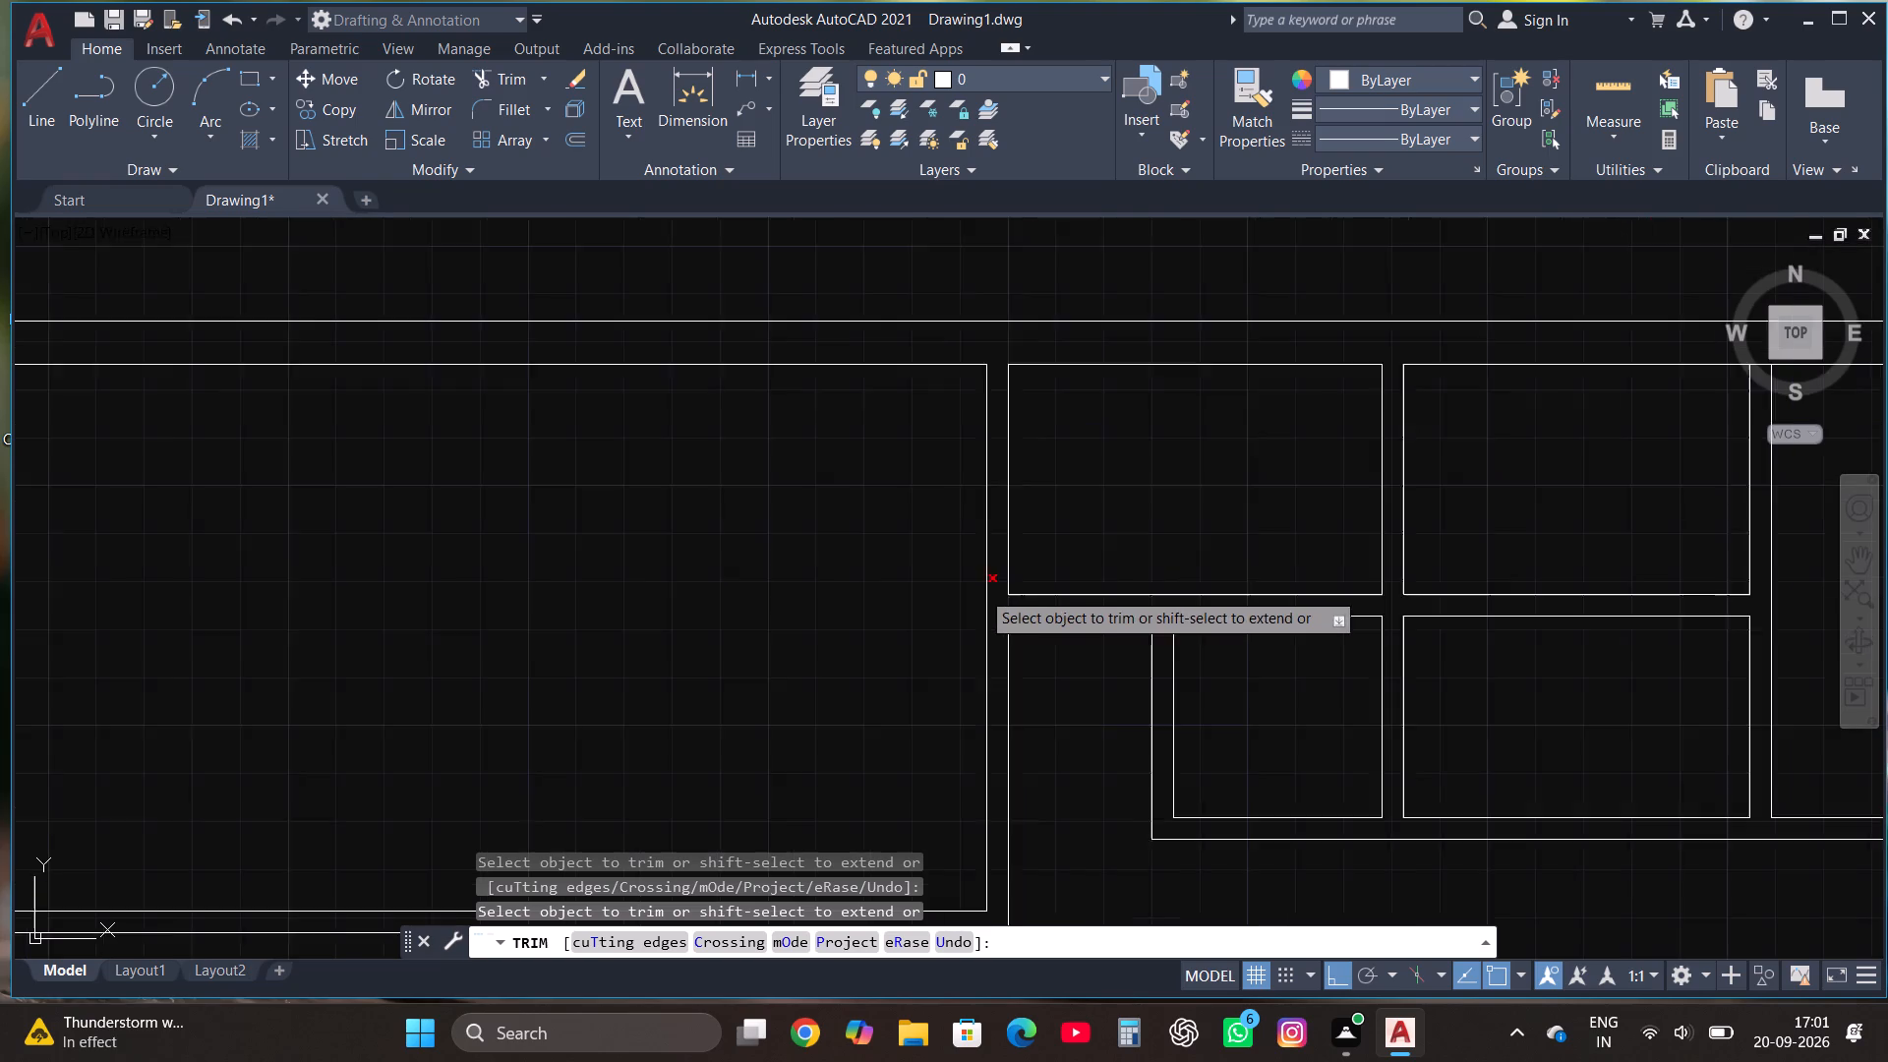
{"action": "scroll", "coordinate": [972, 524], "scroll_direction": "down", "scroll_amount": 2}
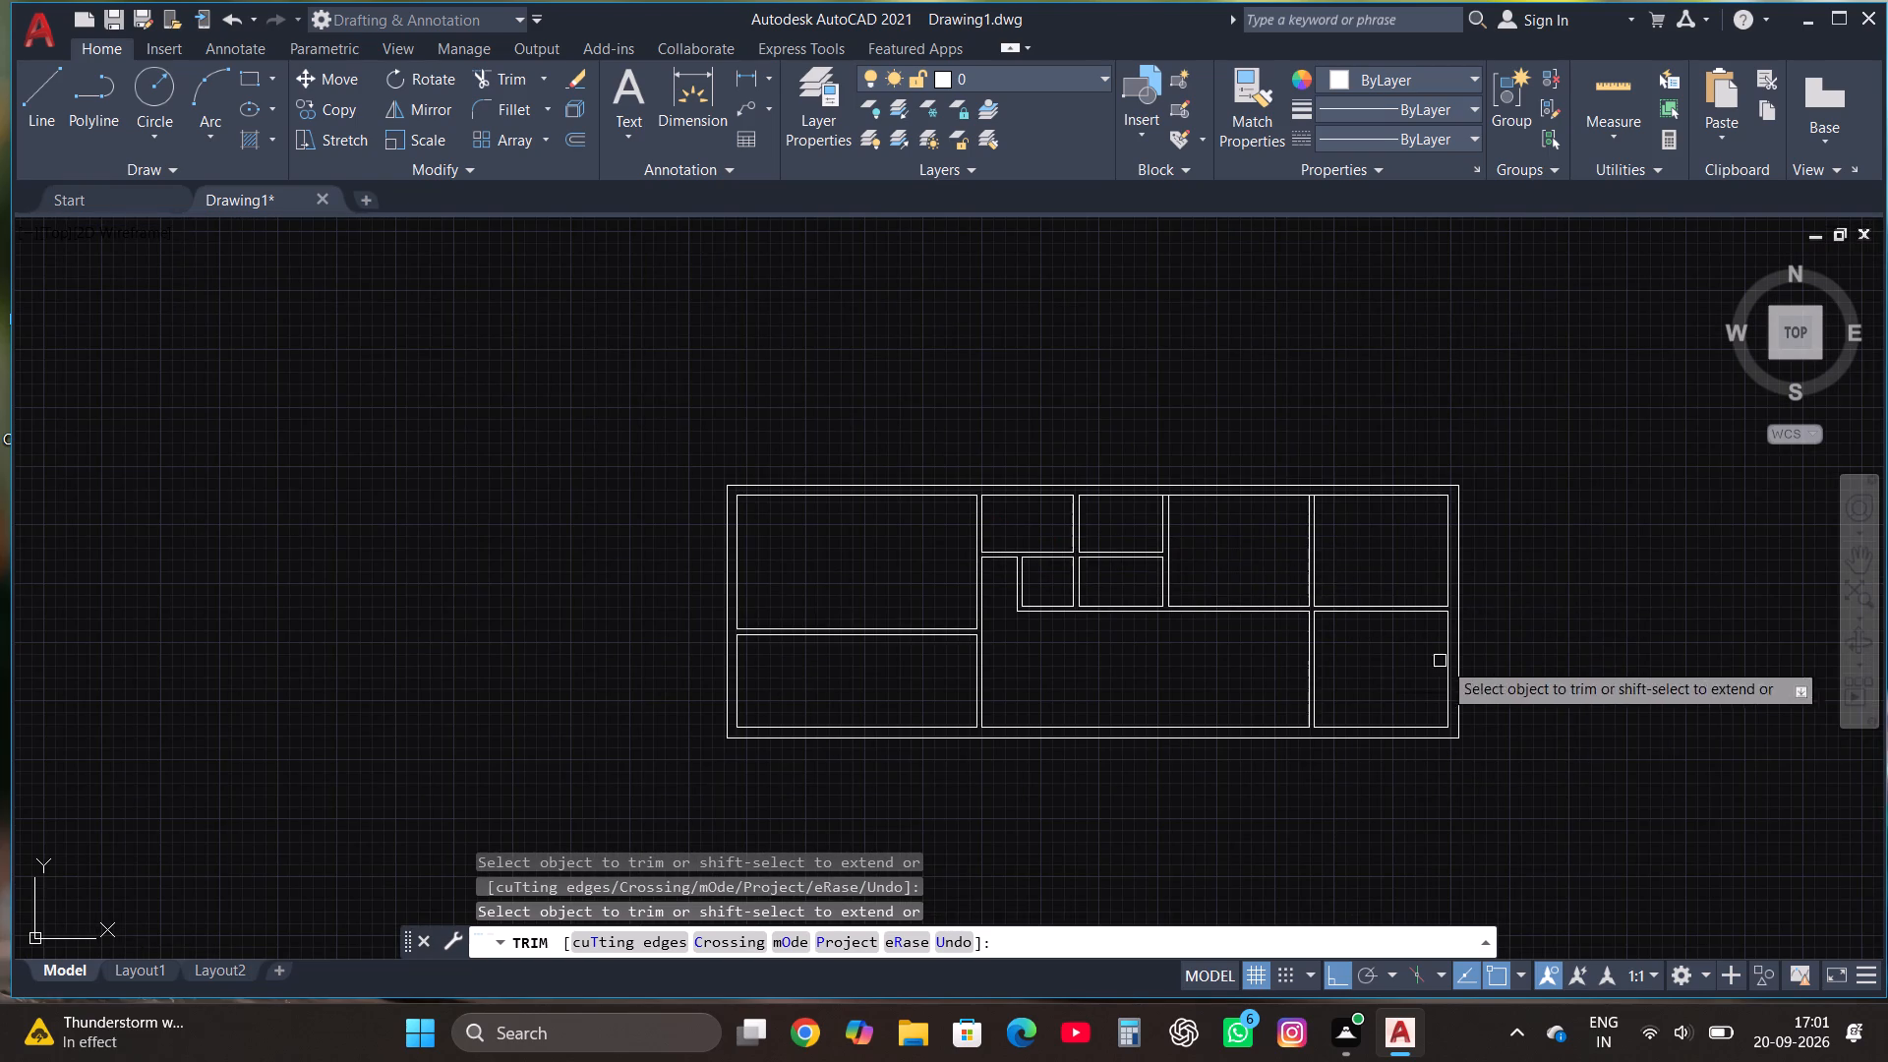
{"action": "scroll", "coordinate": [1507, 609], "scroll_direction": "up", "scroll_amount": 1}
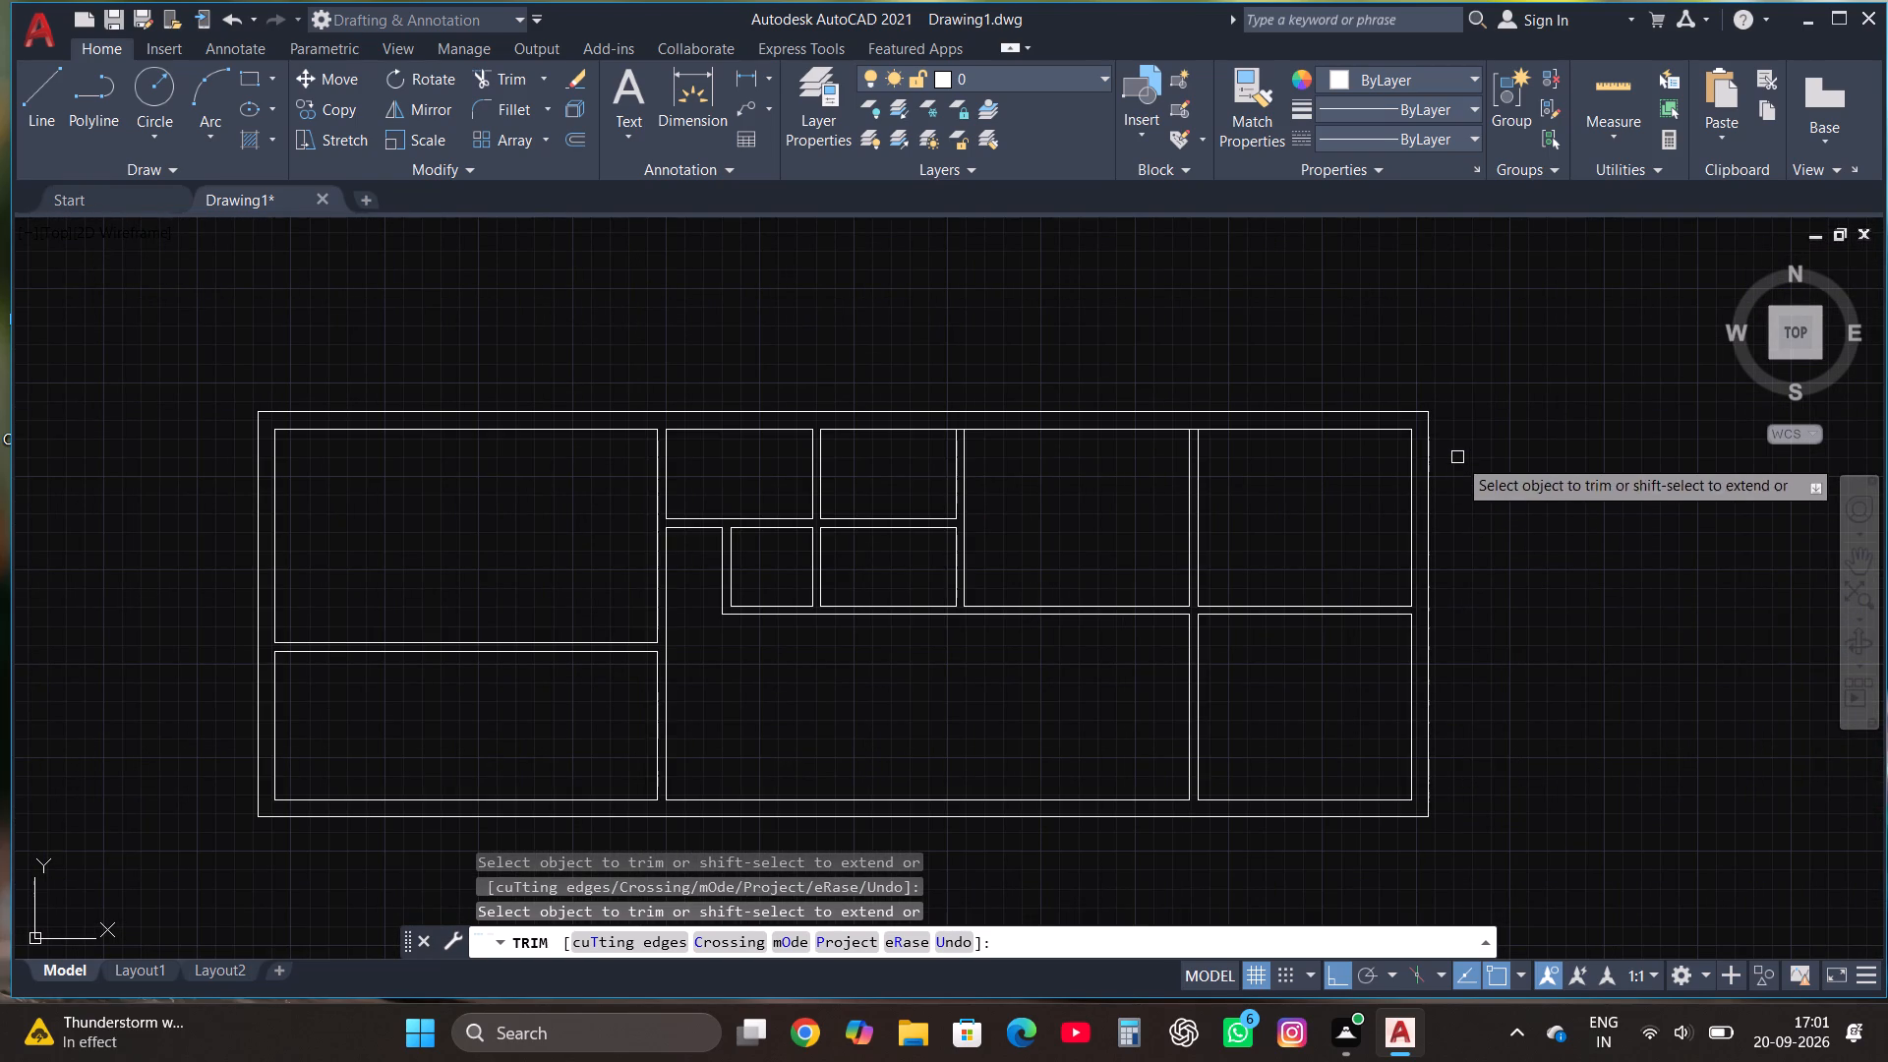
Trim the north wall's inner line where it crosses the third and fourth vertical partitions.
{"action": "key", "text": "Escape"}
{"action": "type", "text": "tr"}
{"action": "key", "text": "Return"}
{"action": "scroll", "coordinate": [1189, 417], "scroll_direction": "up", "scroll_amount": 4}
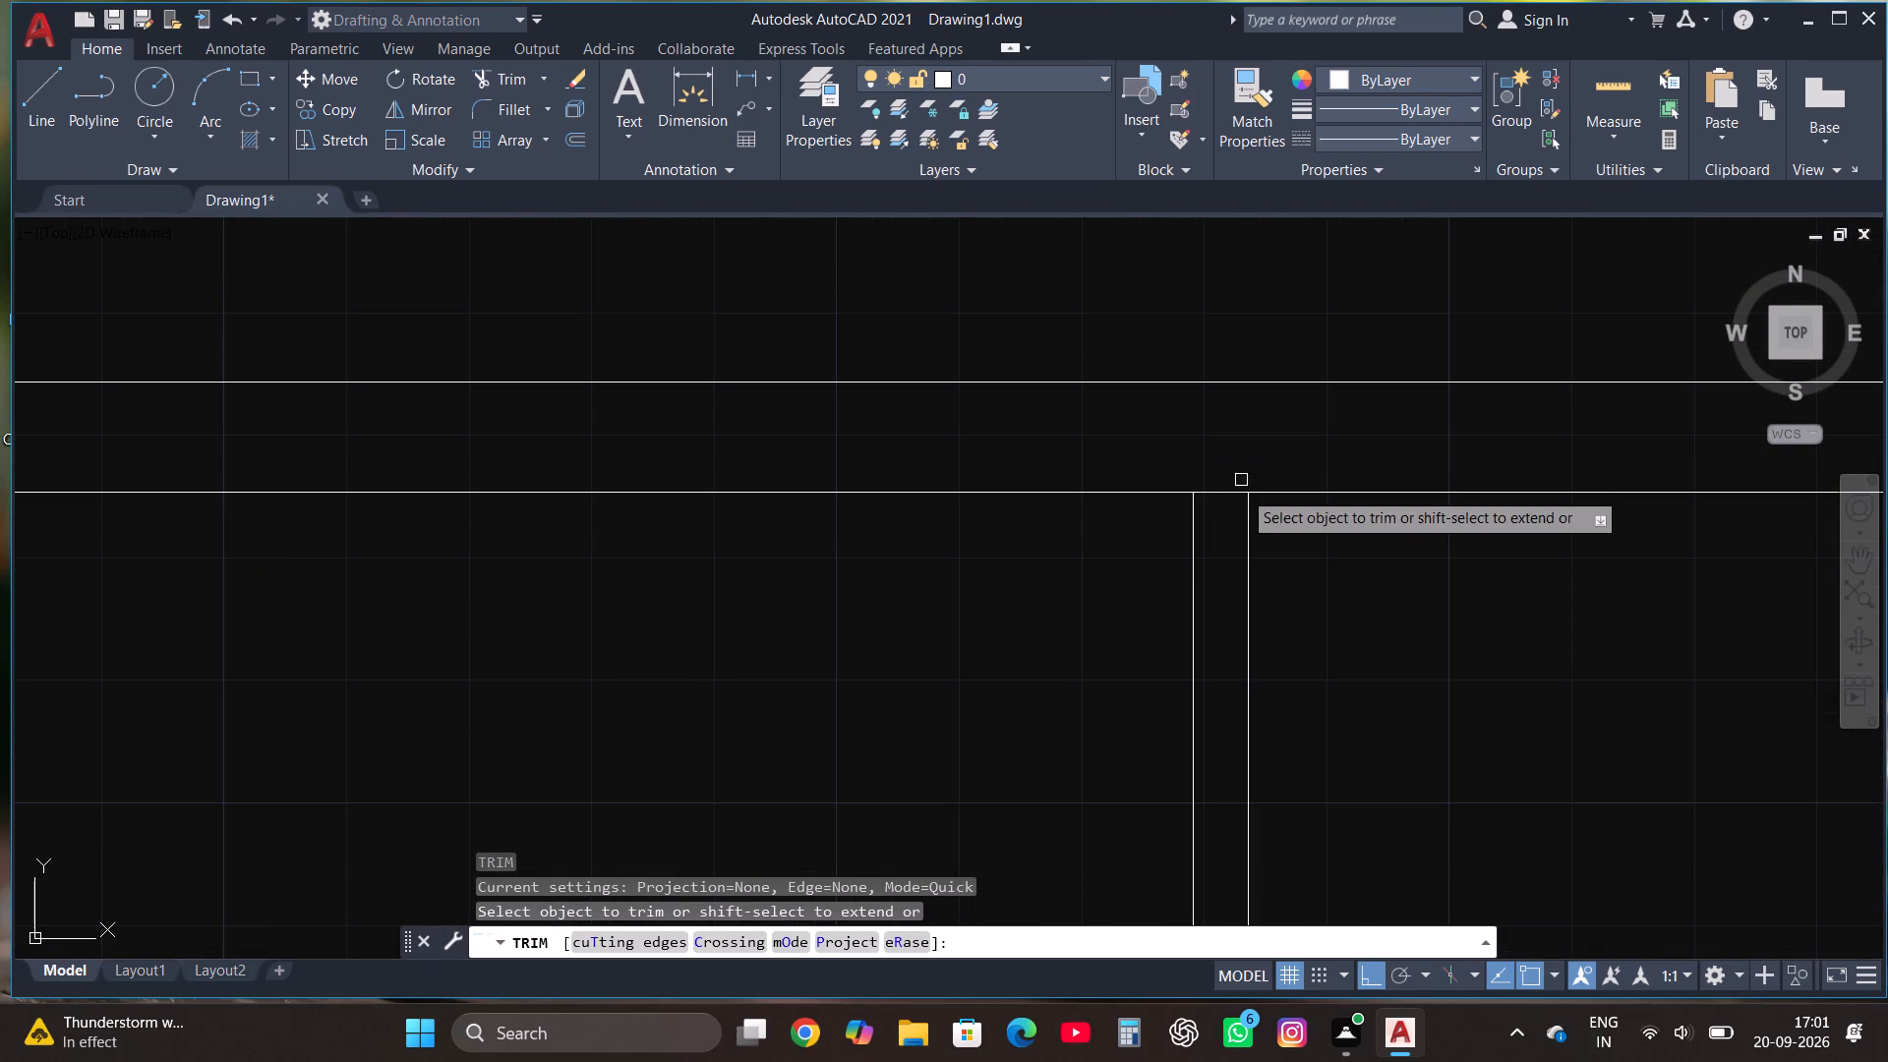
{"action": "left_click", "coordinate": [1224, 486]}
{"action": "left_click", "coordinate": [1224, 530]}
{"action": "scroll", "coordinate": [1224, 530], "scroll_direction": "down", "scroll_amount": 2}
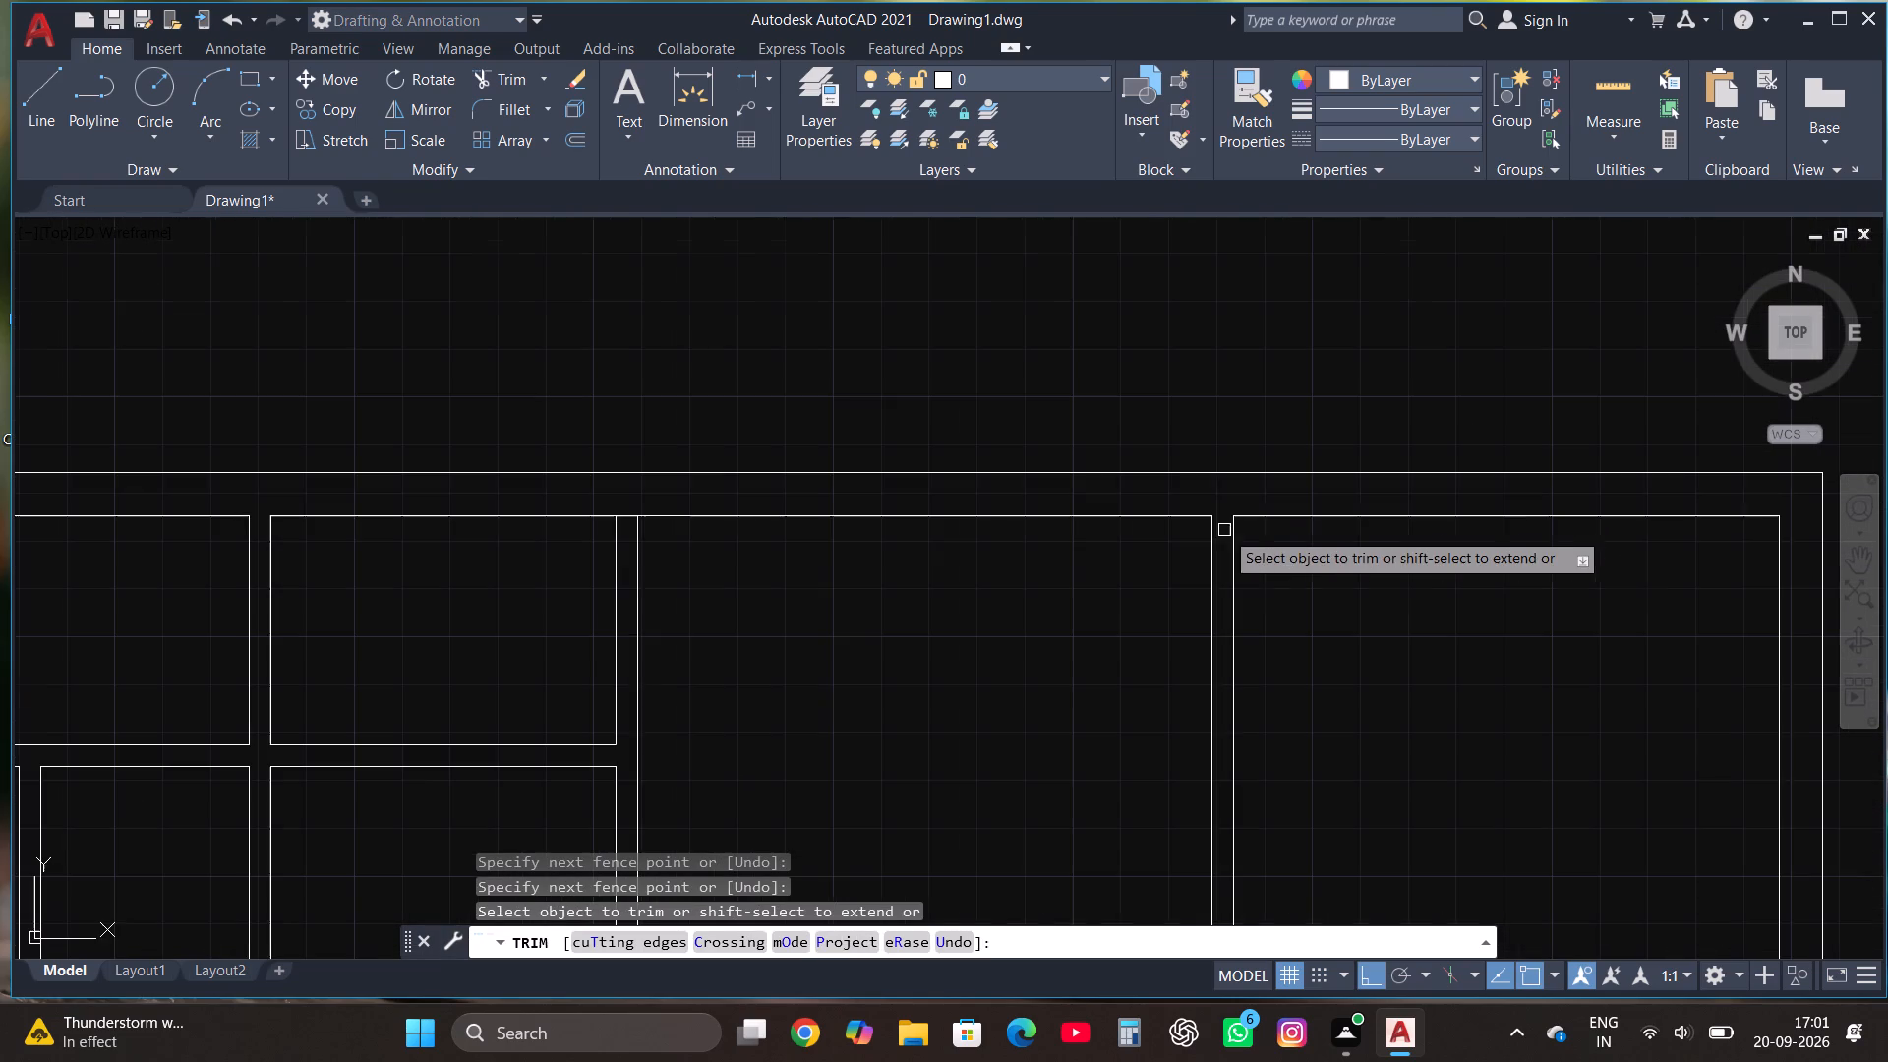
{"action": "scroll", "coordinate": [601, 512], "scroll_direction": "up", "scroll_amount": 2}
{"action": "left_click", "coordinate": [649, 521]}
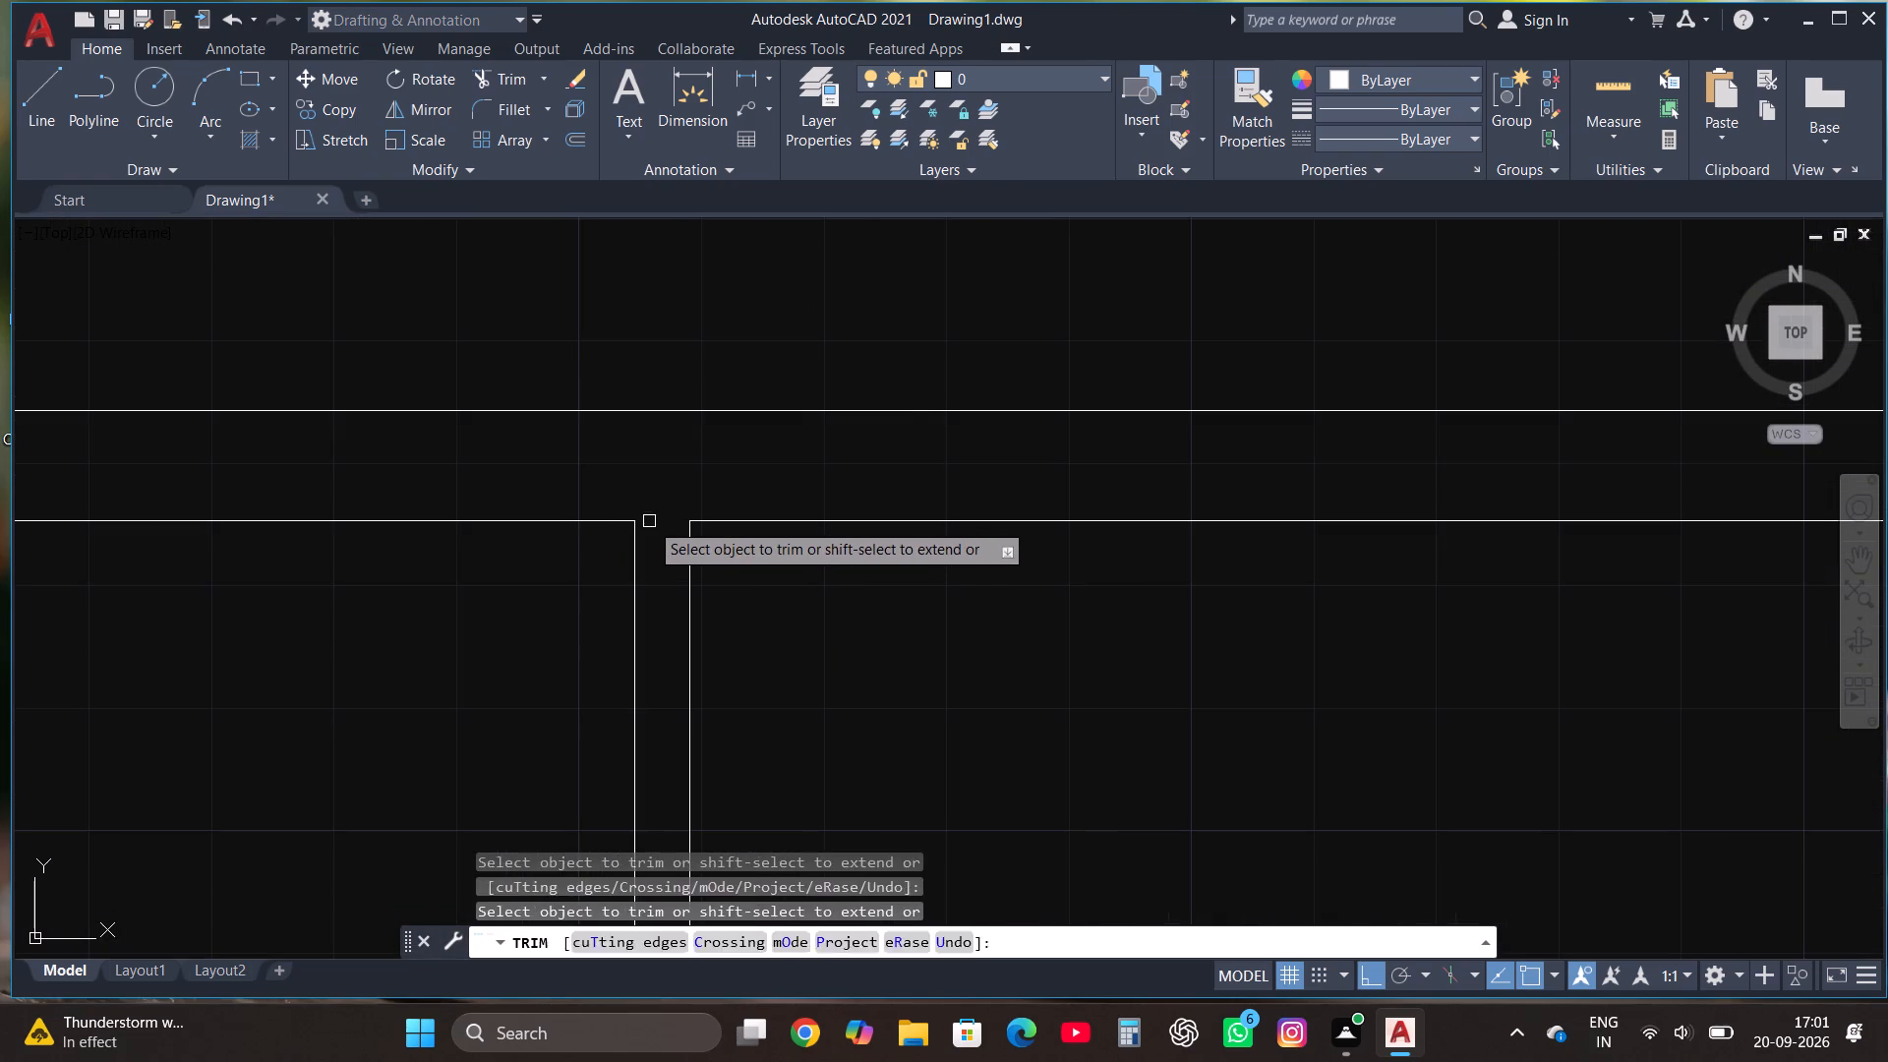
{"action": "key", "text": "Escape"}
{"action": "scroll", "coordinate": [649, 521], "scroll_direction": "down", "scroll_amount": 3}
{"action": "scroll", "coordinate": [1025, 509], "scroll_direction": "down", "scroll_amount": 2}
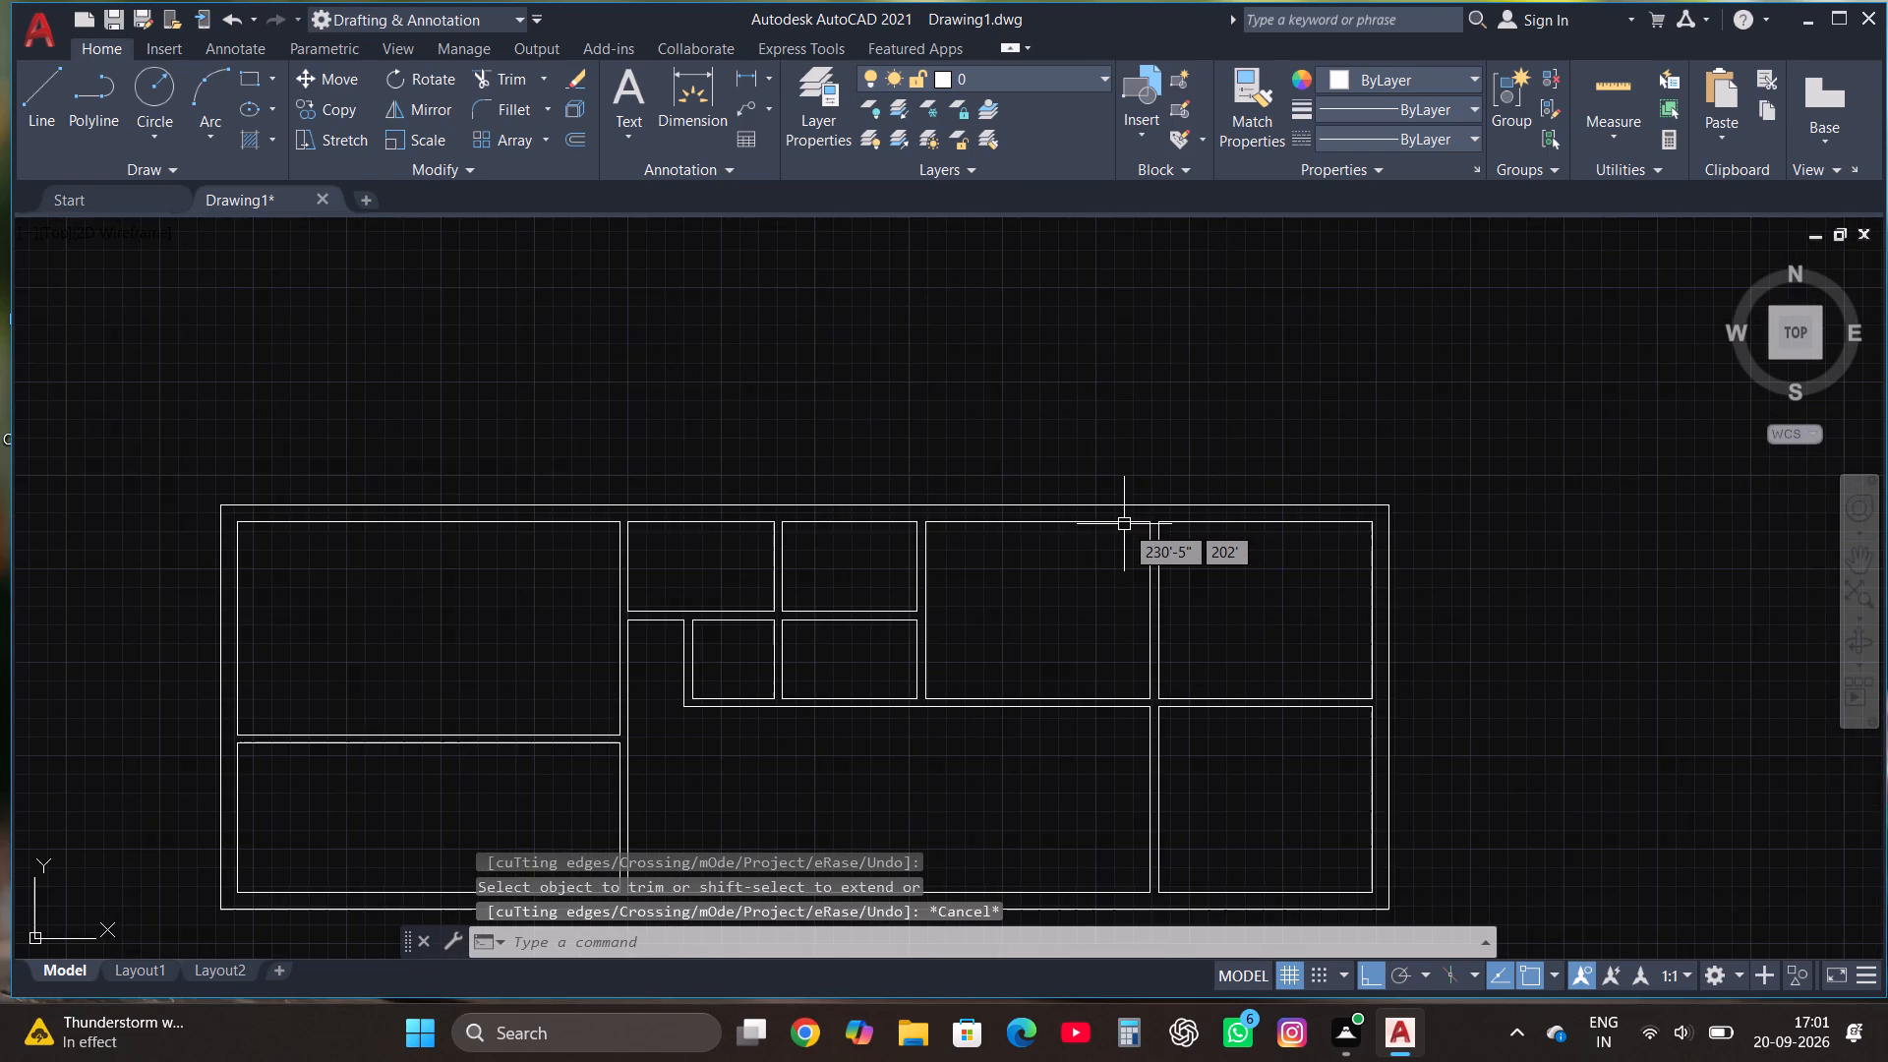
Check the southwest room's width along its north edge with a trial dimension from its northeast corner.
{"action": "scroll", "coordinate": [1124, 524], "scroll_direction": "down", "scroll_amount": 1}
{"action": "scroll", "coordinate": [512, 768], "scroll_direction": "up", "scroll_amount": 2}
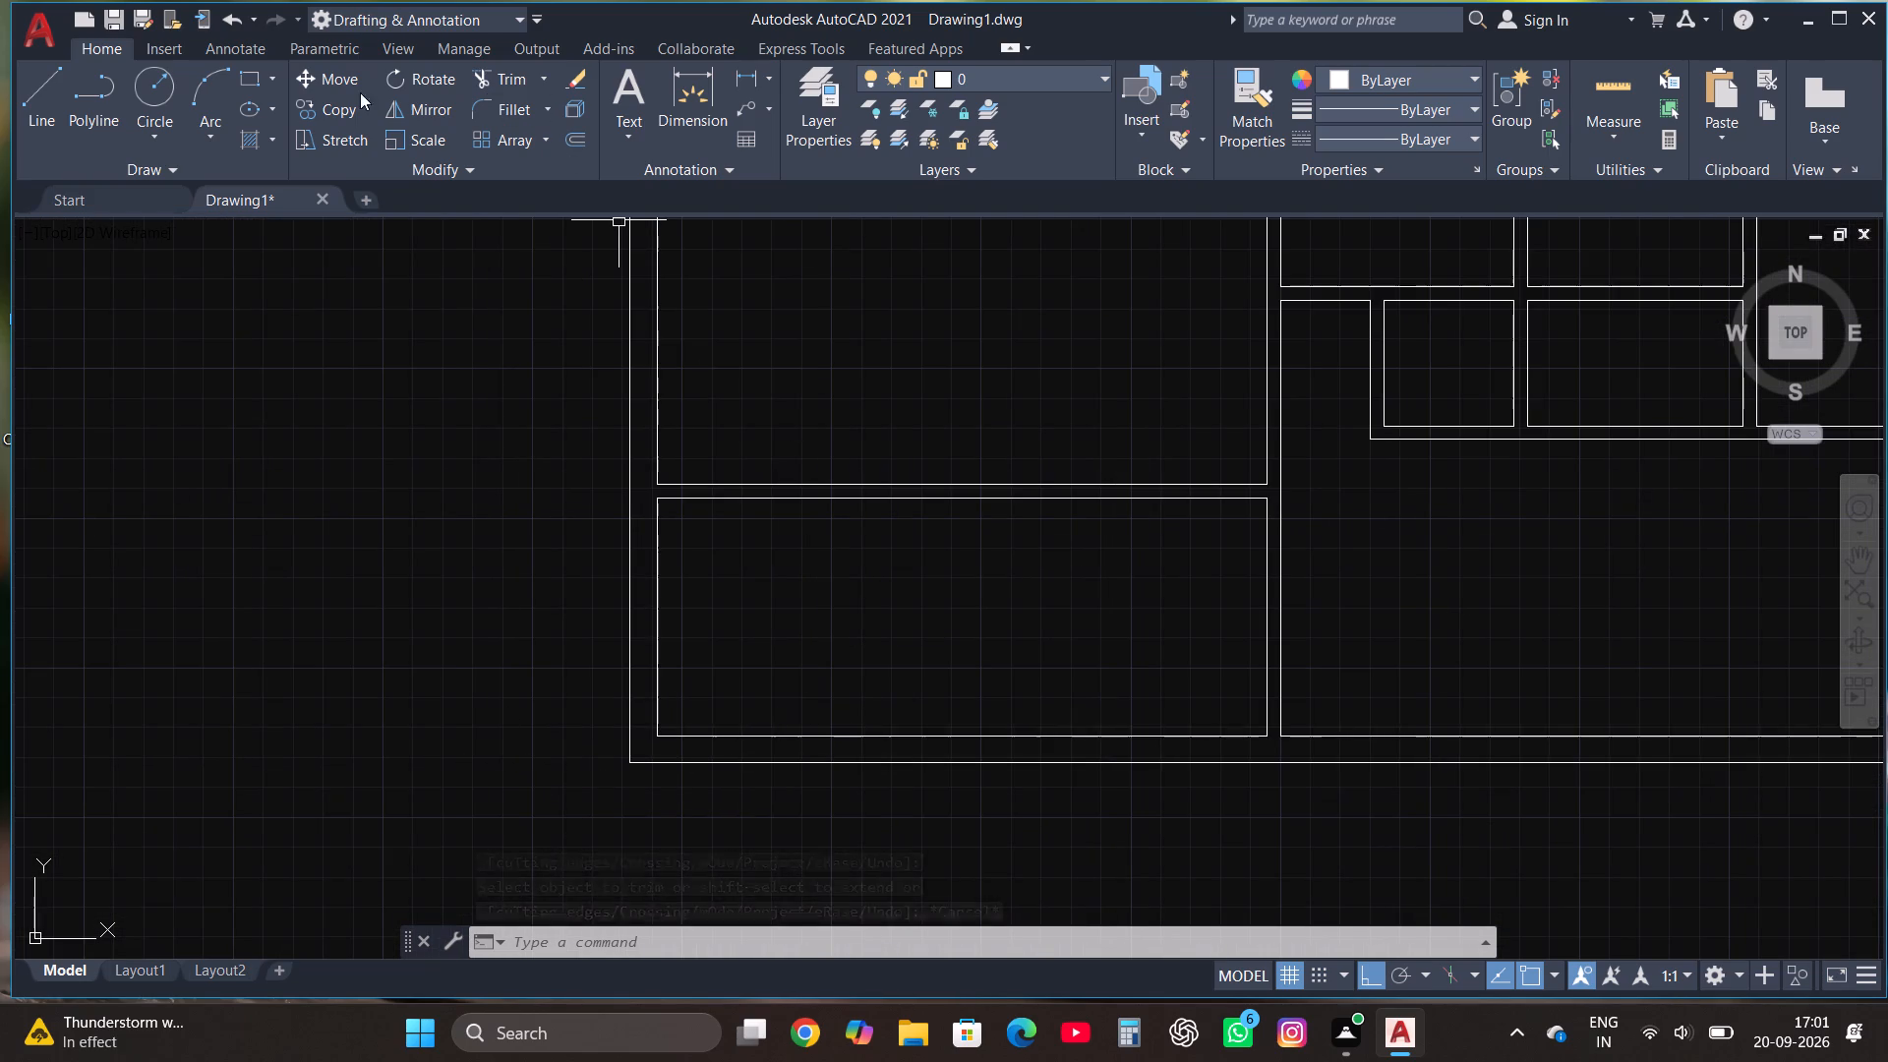
{"action": "left_click", "coordinate": [684, 83]}
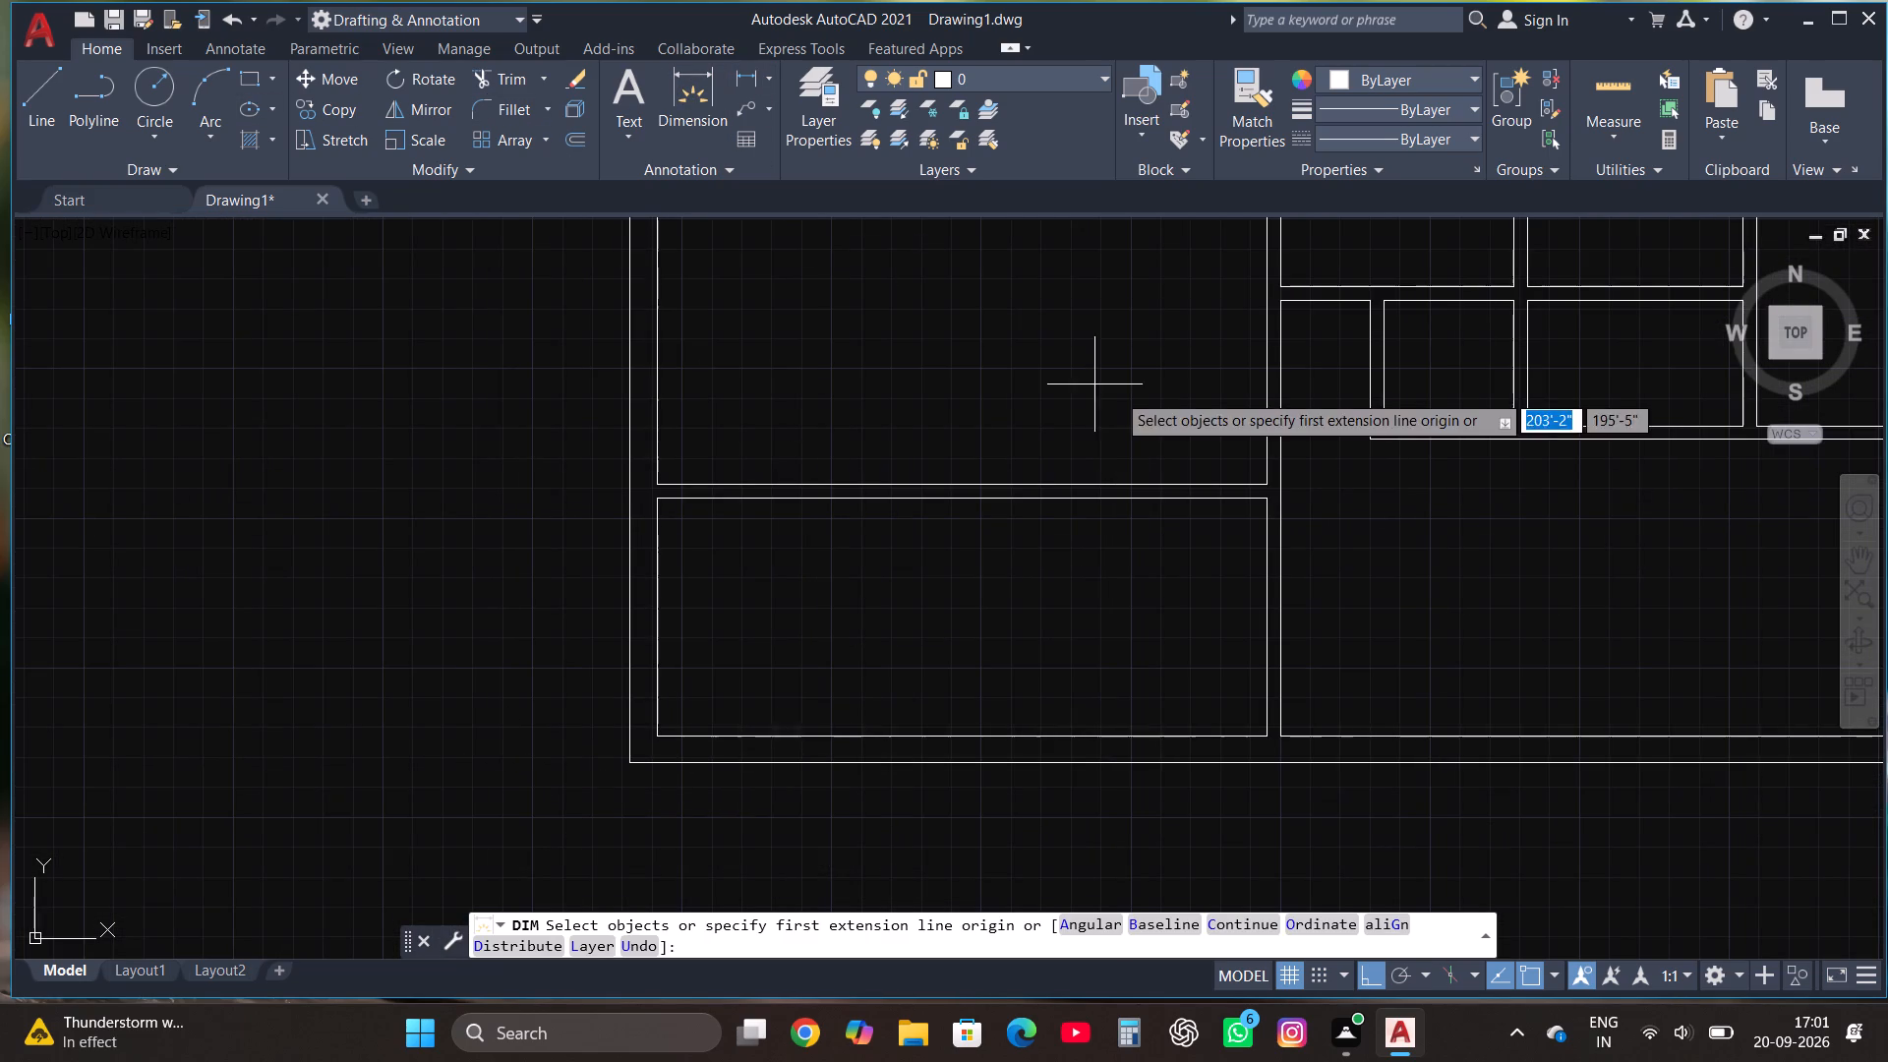
{"action": "left_click", "coordinate": [1260, 499]}
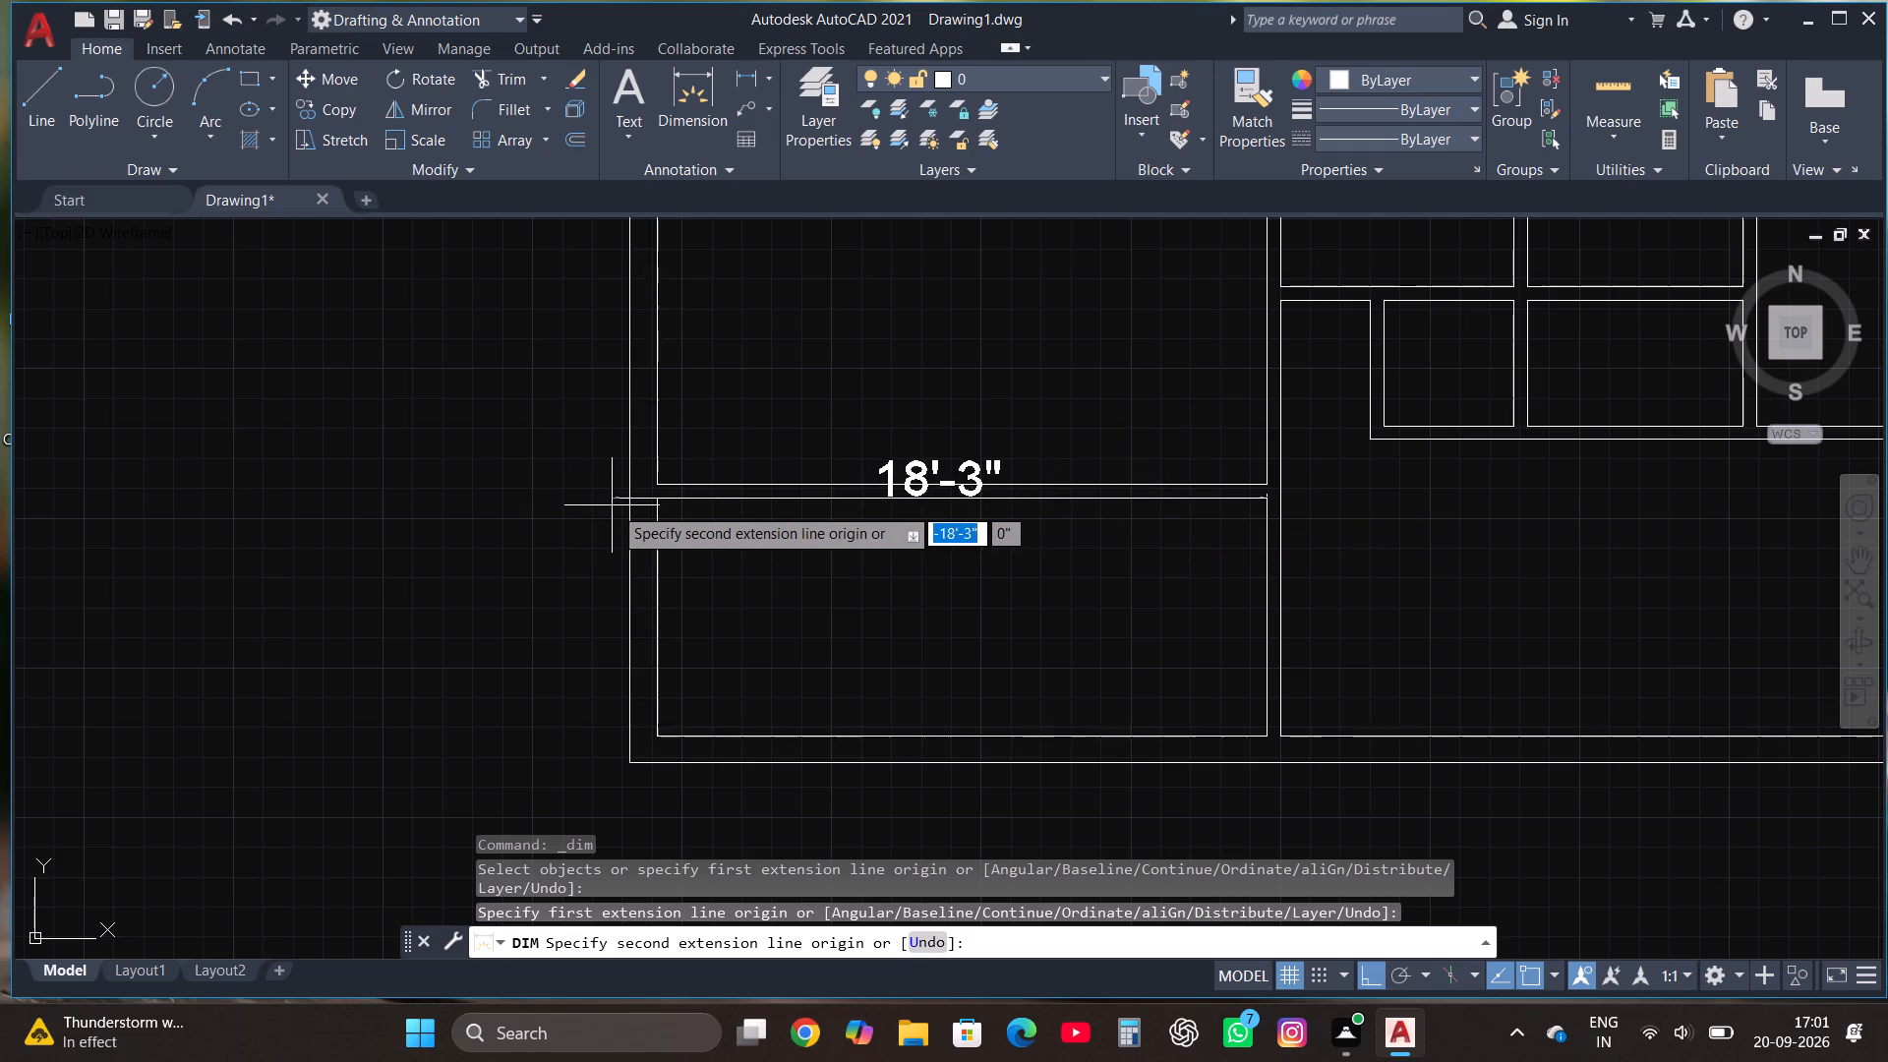
{"action": "key", "text": "Escape"}
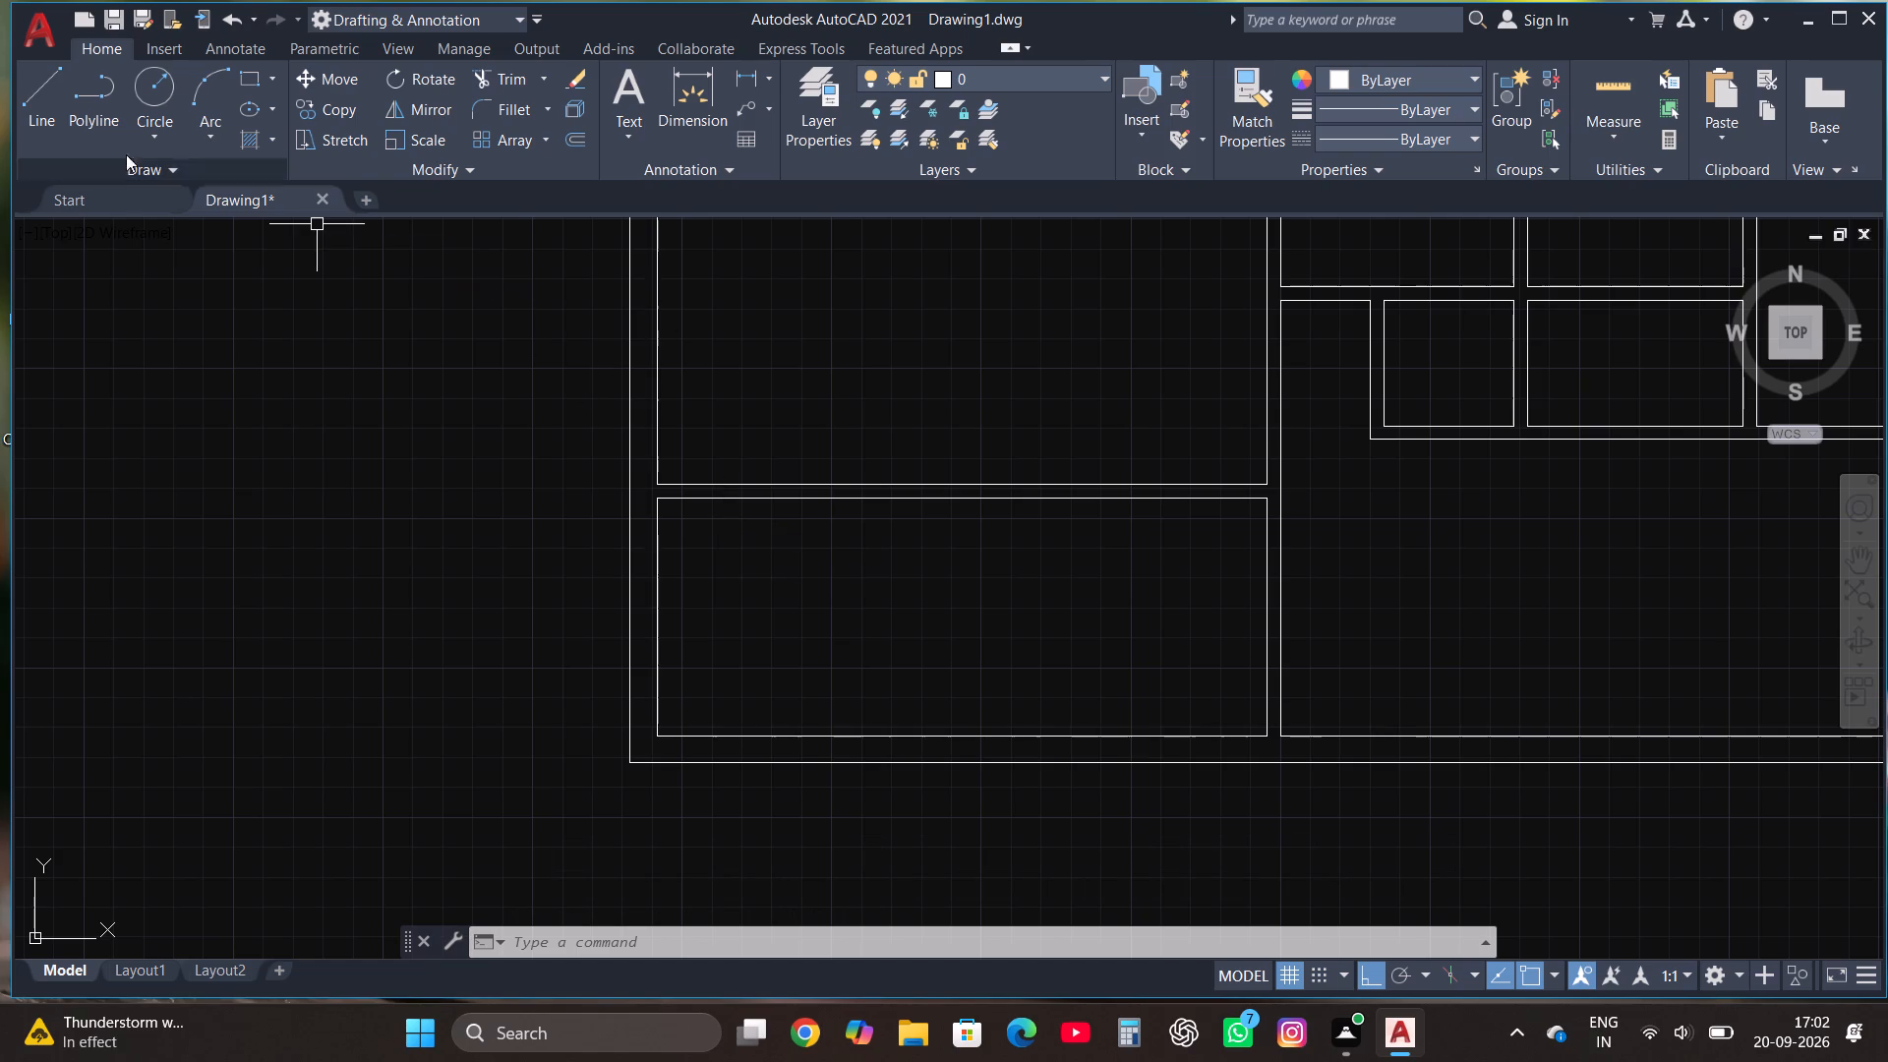
Draw a line 6'6" west from the southwest room's northeast corner, continuing vertically down into the south outer wall.
{"action": "left_click", "coordinate": [48, 80]}
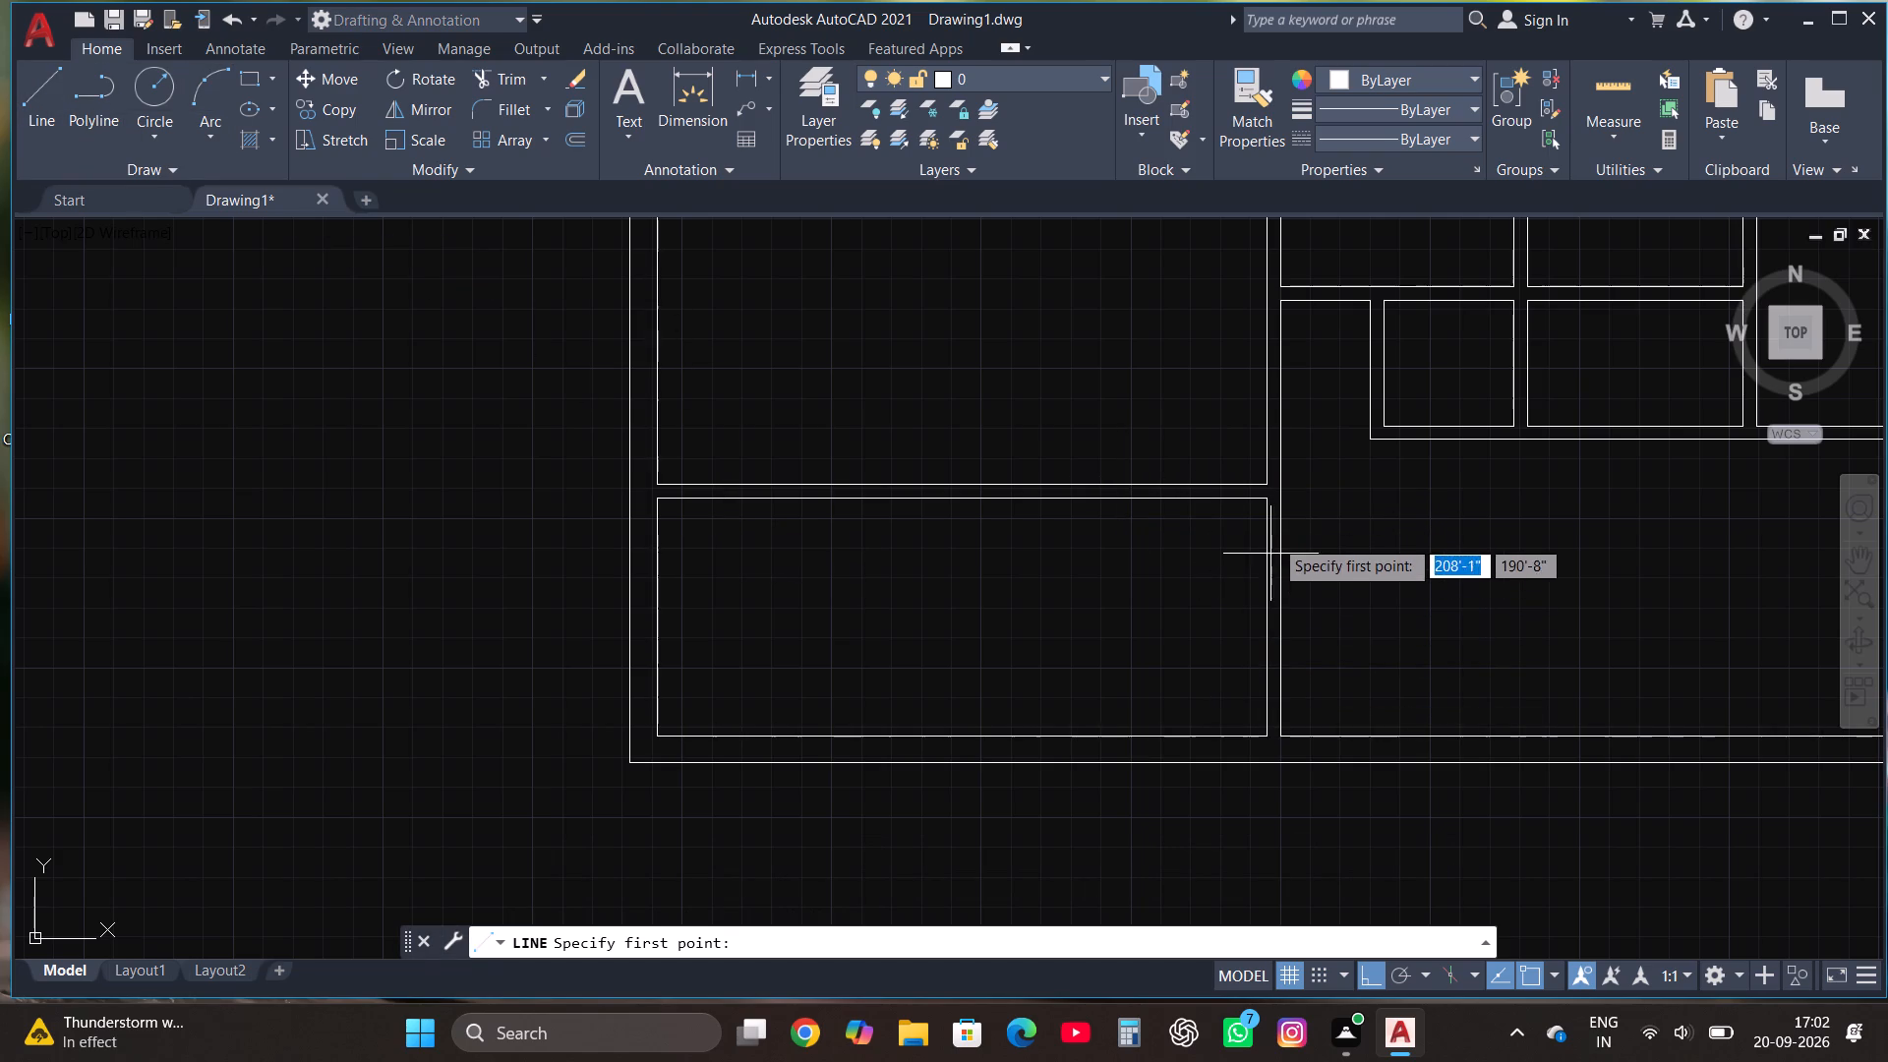
{"action": "left_click", "coordinate": [1269, 499]}
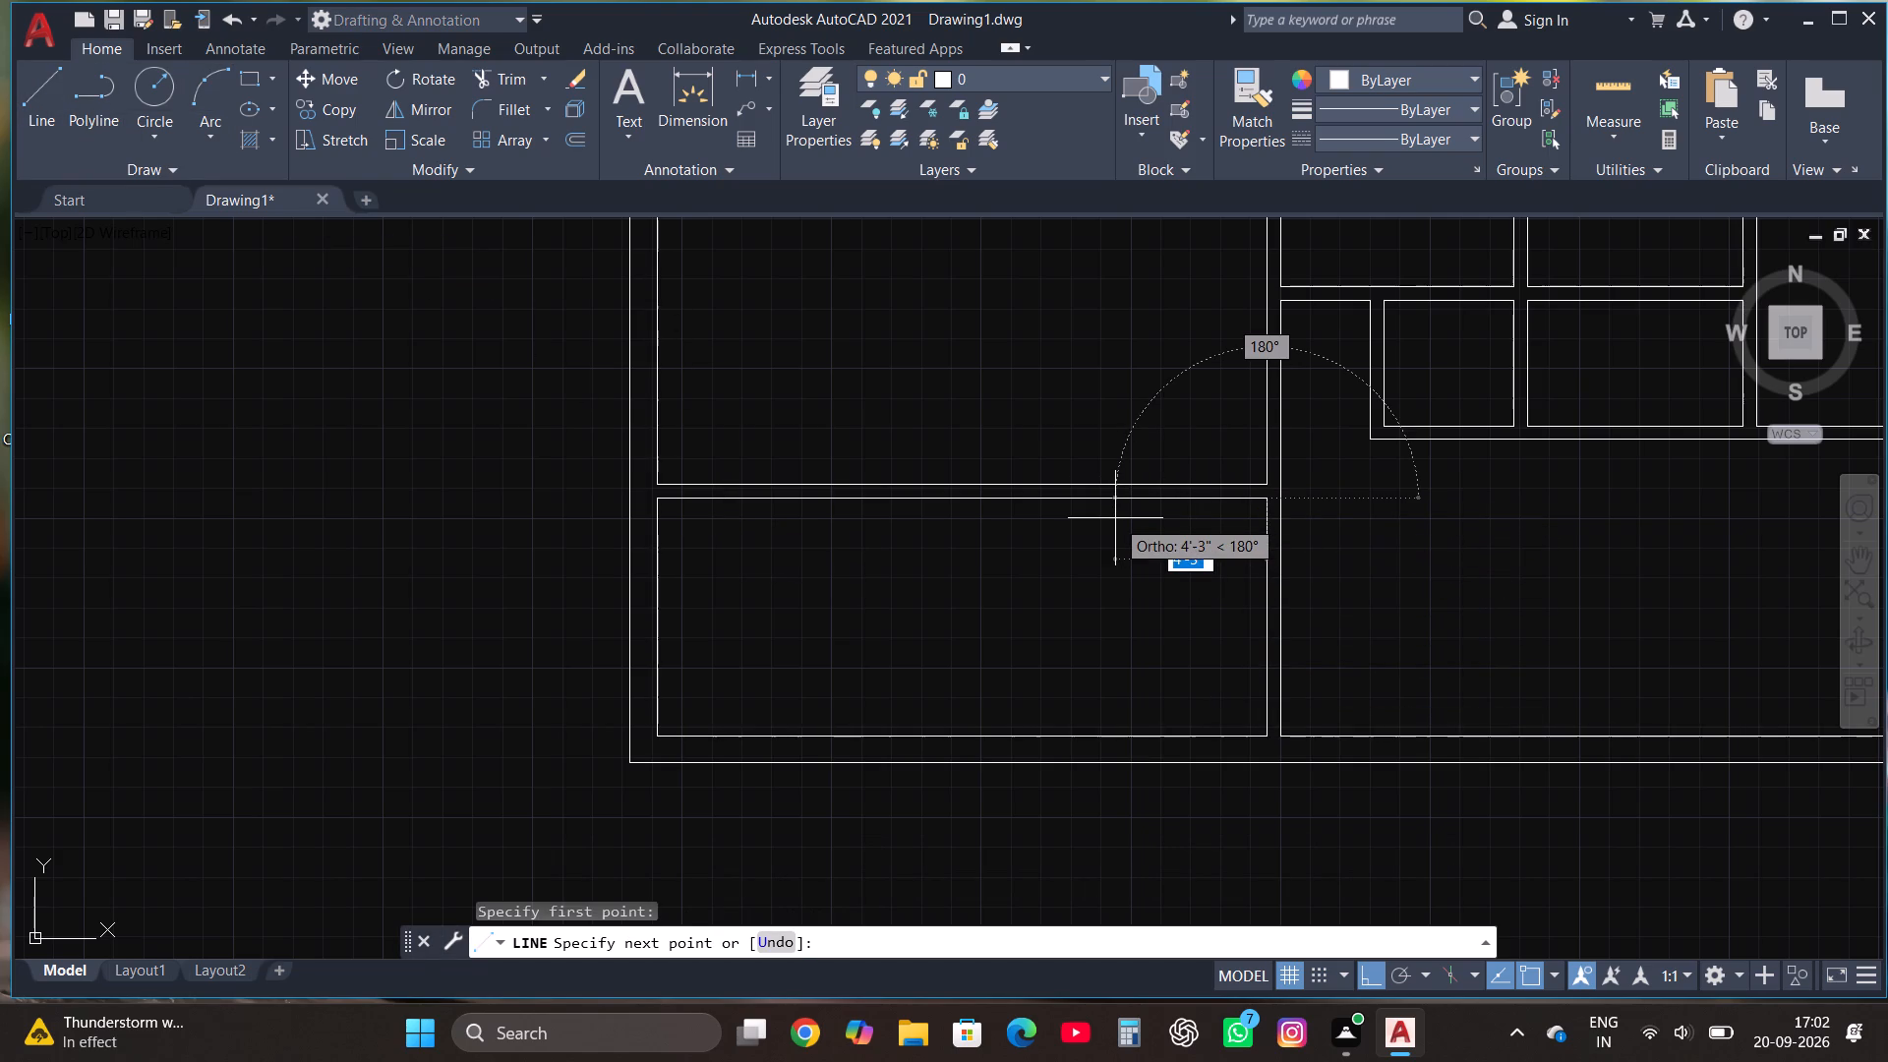
{"action": "type", "text": "6'6\""}
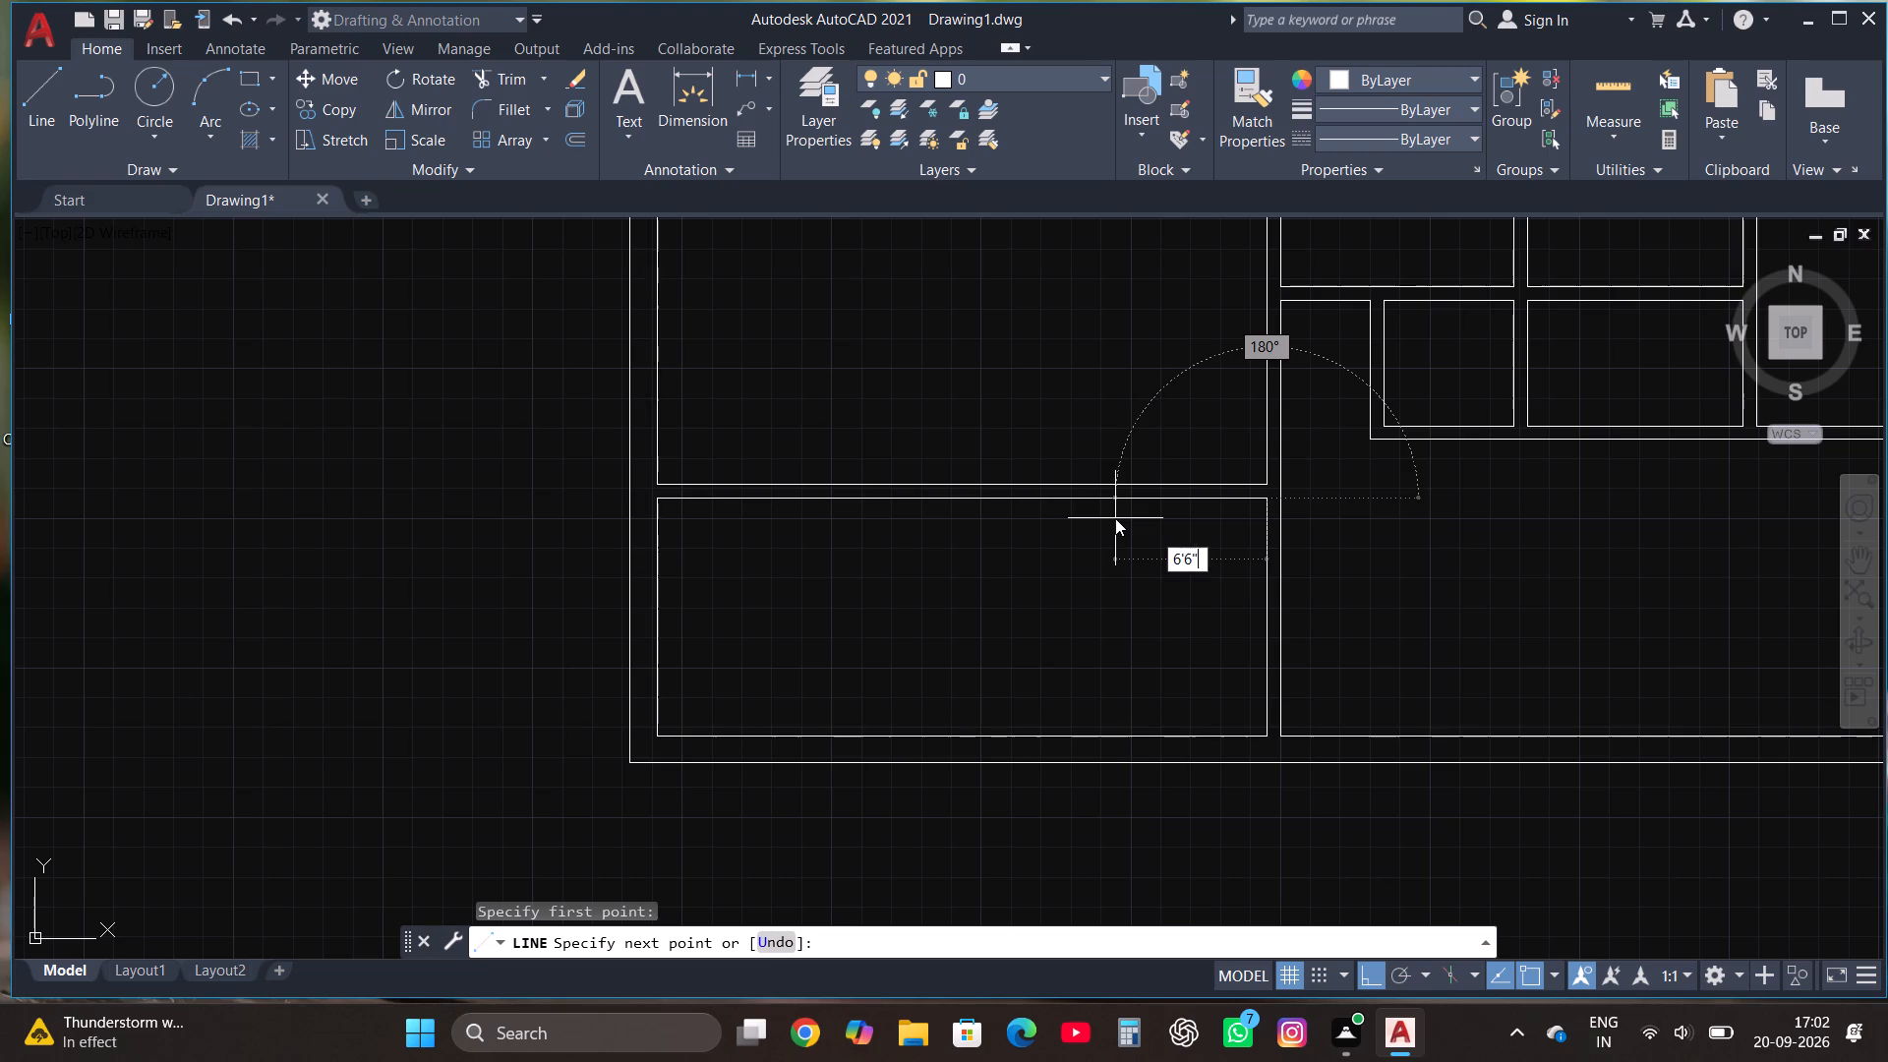
{"action": "key", "text": "Return"}
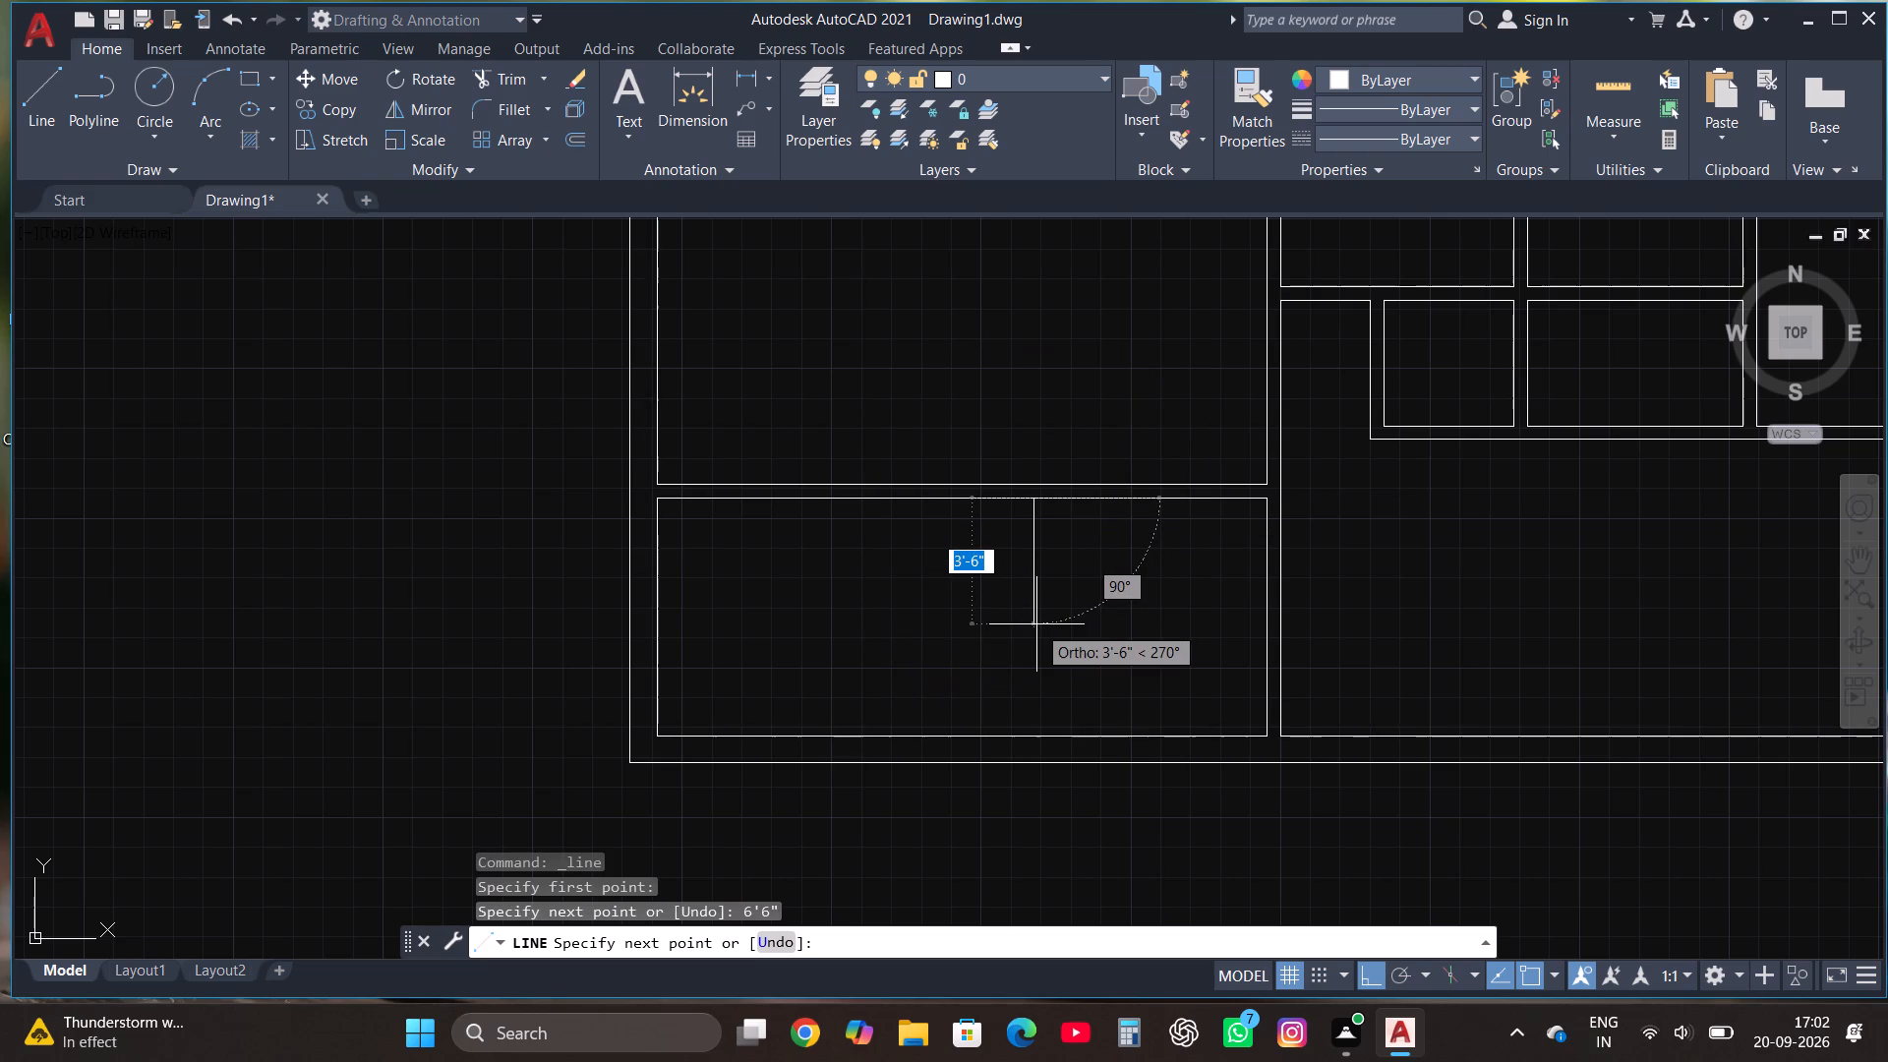
{"action": "scroll", "coordinate": [1037, 694], "scroll_direction": "up", "scroll_amount": 2}
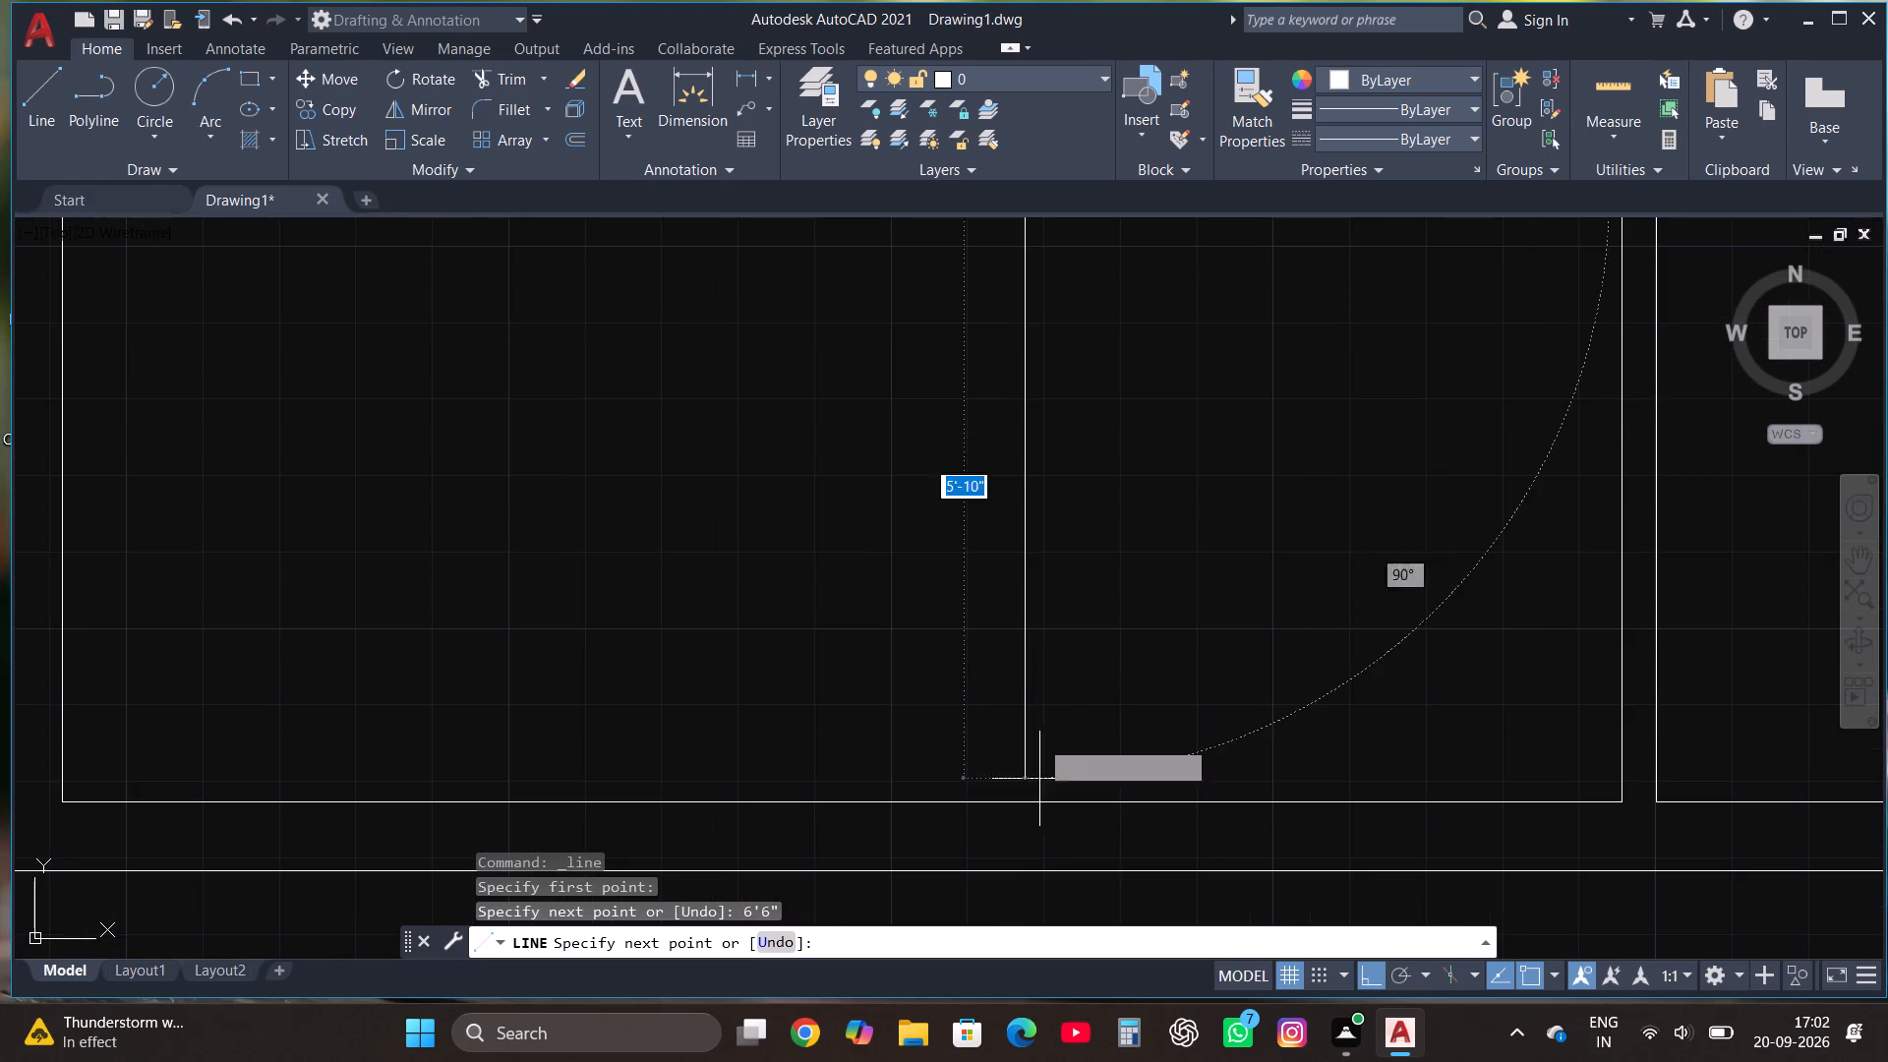
{"action": "left_click", "coordinate": [1033, 837]}
{"action": "key", "text": "Escape"}
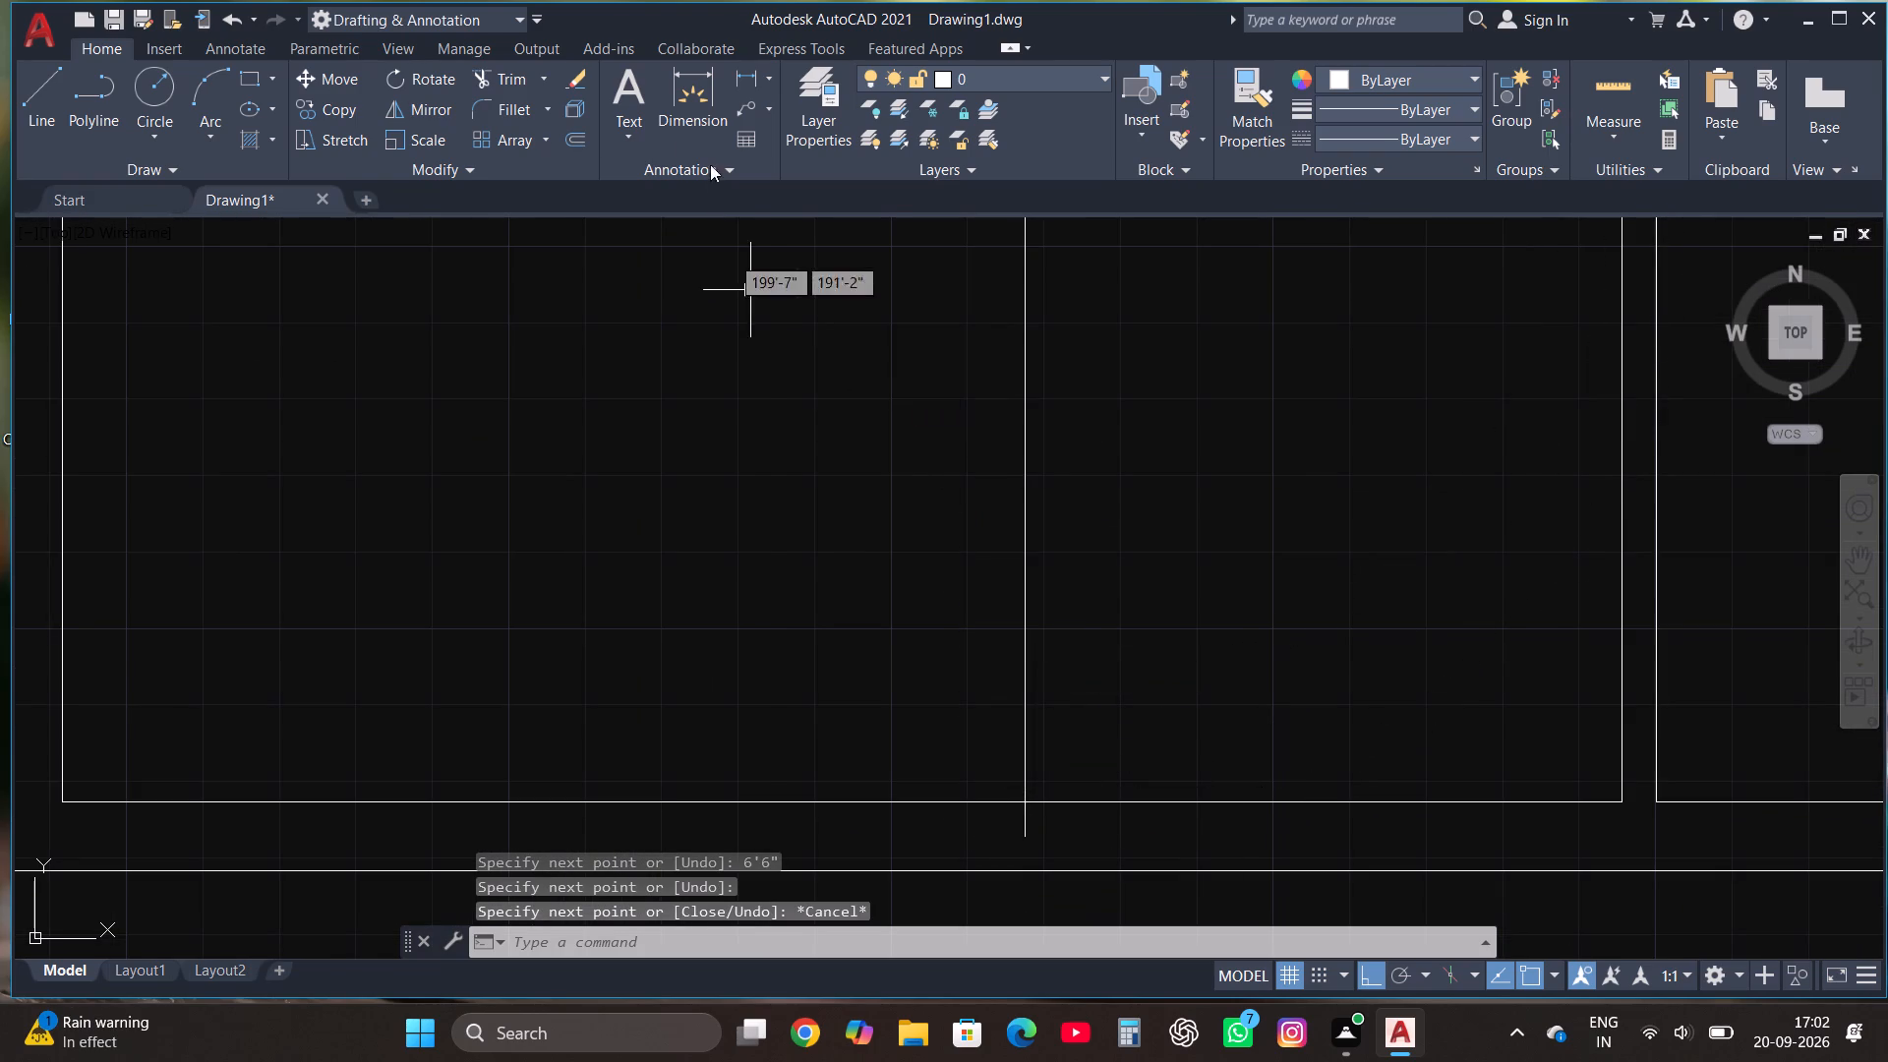
Trim the end of the new vertical line that overshoots the south wall's inner line in the southwest room.
{"action": "left_click", "coordinate": [487, 87]}
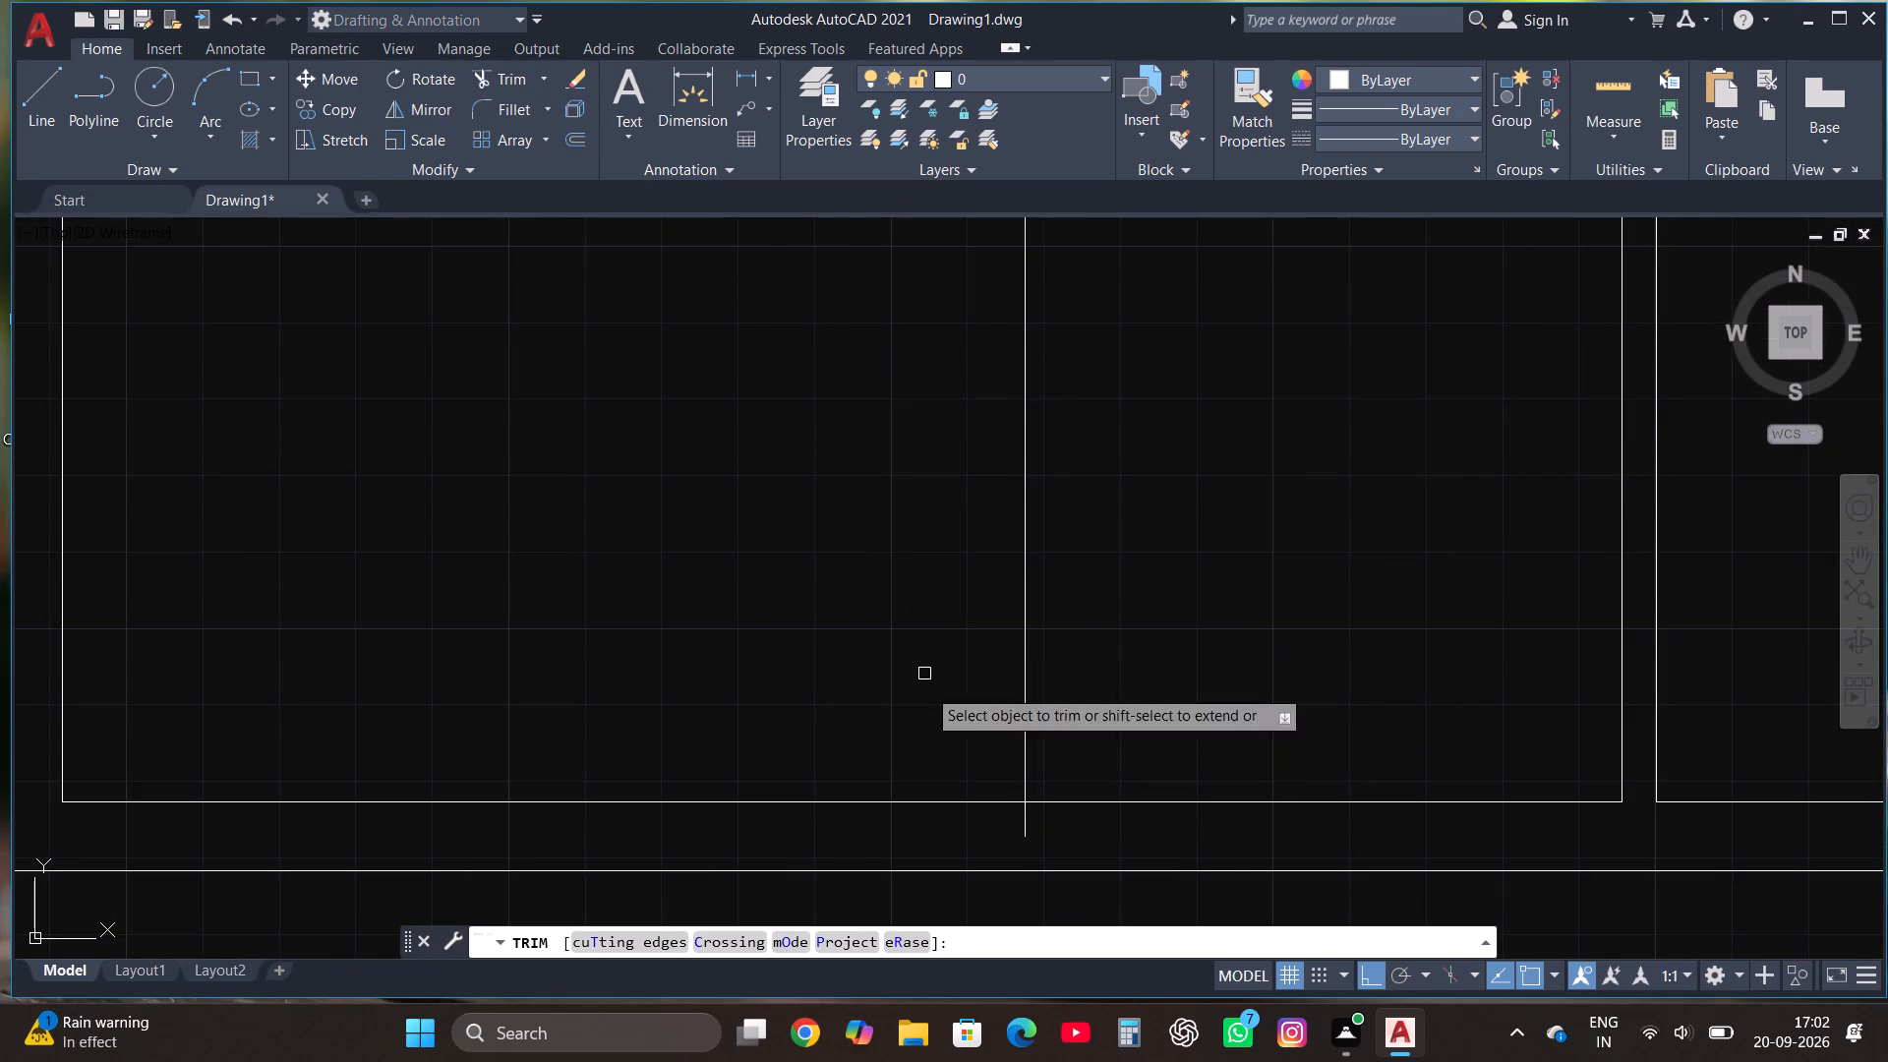
{"action": "left_click", "coordinate": [1030, 816]}
{"action": "key", "text": "Escape"}
Draw a line 3' east from the southwest room's northwest corner, continuing vertically down into the south outer wall.
{"action": "scroll", "coordinate": [1030, 817], "scroll_direction": "down", "scroll_amount": 2}
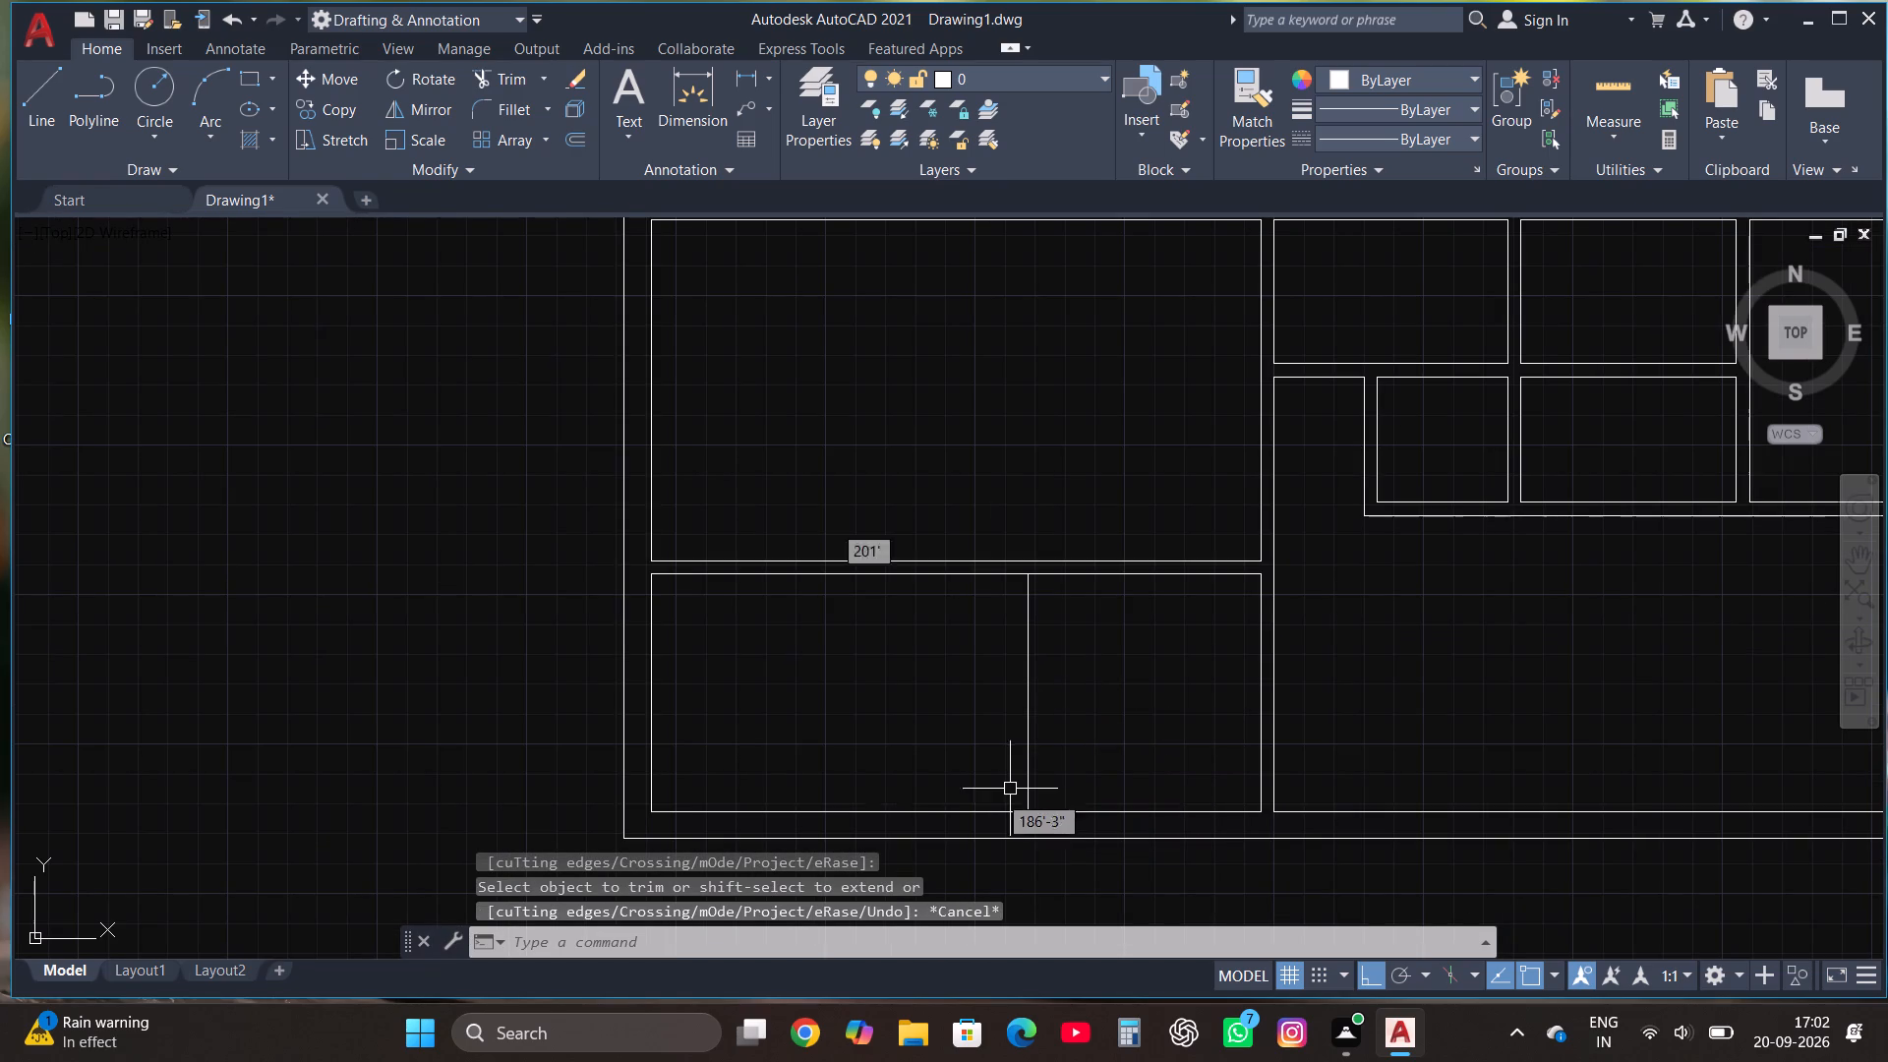
{"action": "left_click", "coordinate": [34, 96]}
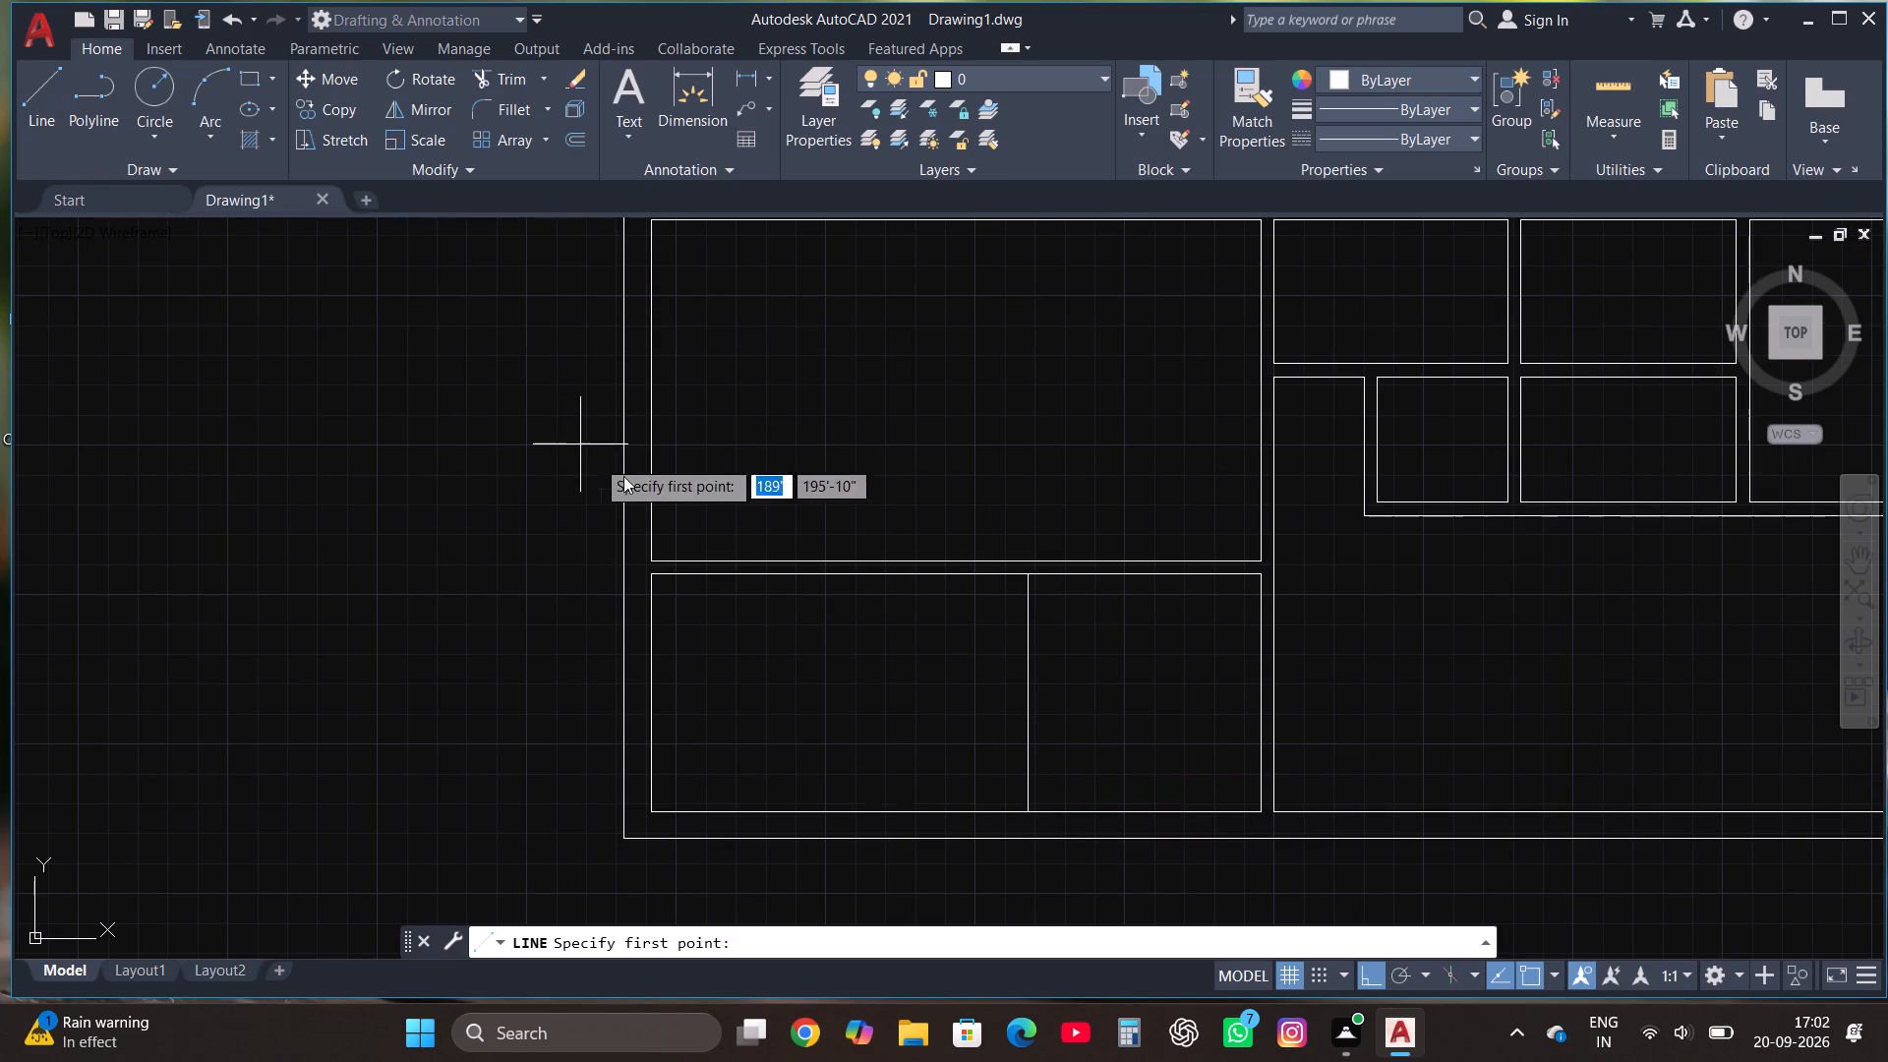
{"action": "left_click", "coordinate": [650, 572]}
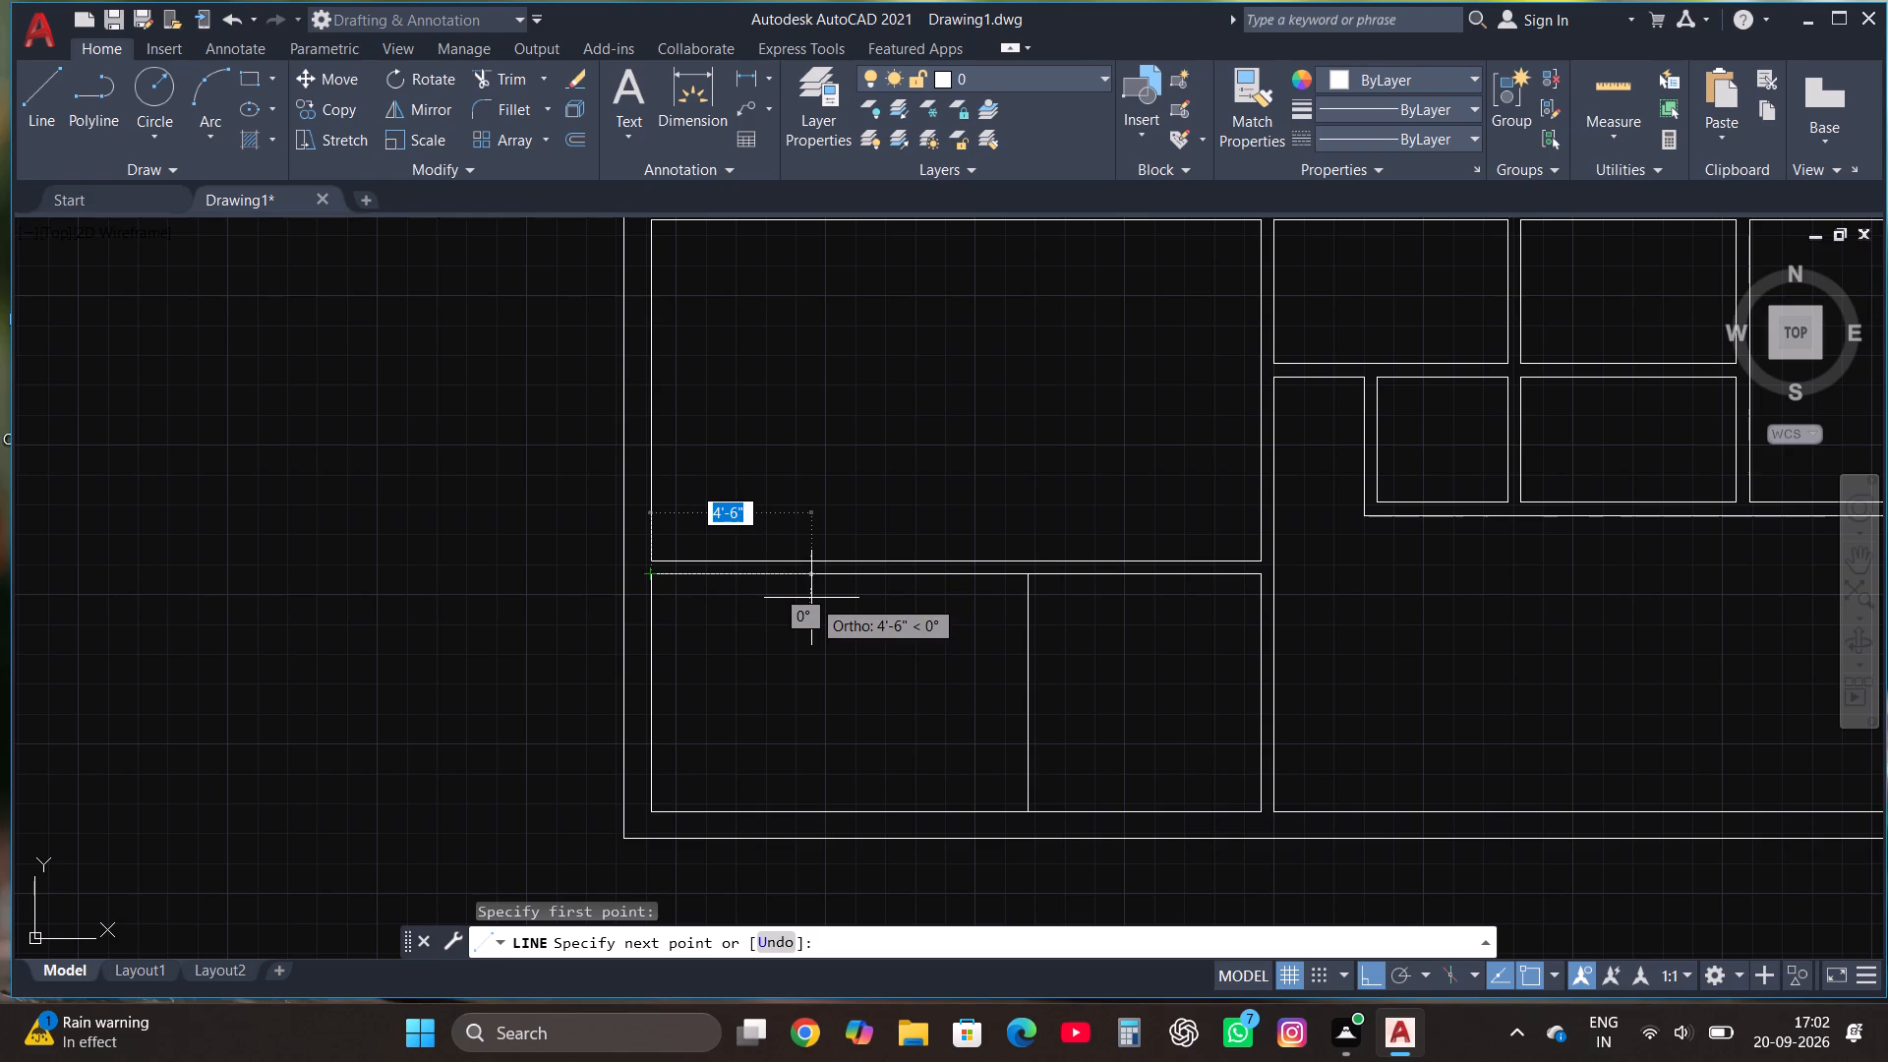
{"action": "key", "text": "F8"}
{"action": "key", "text": "F8"}
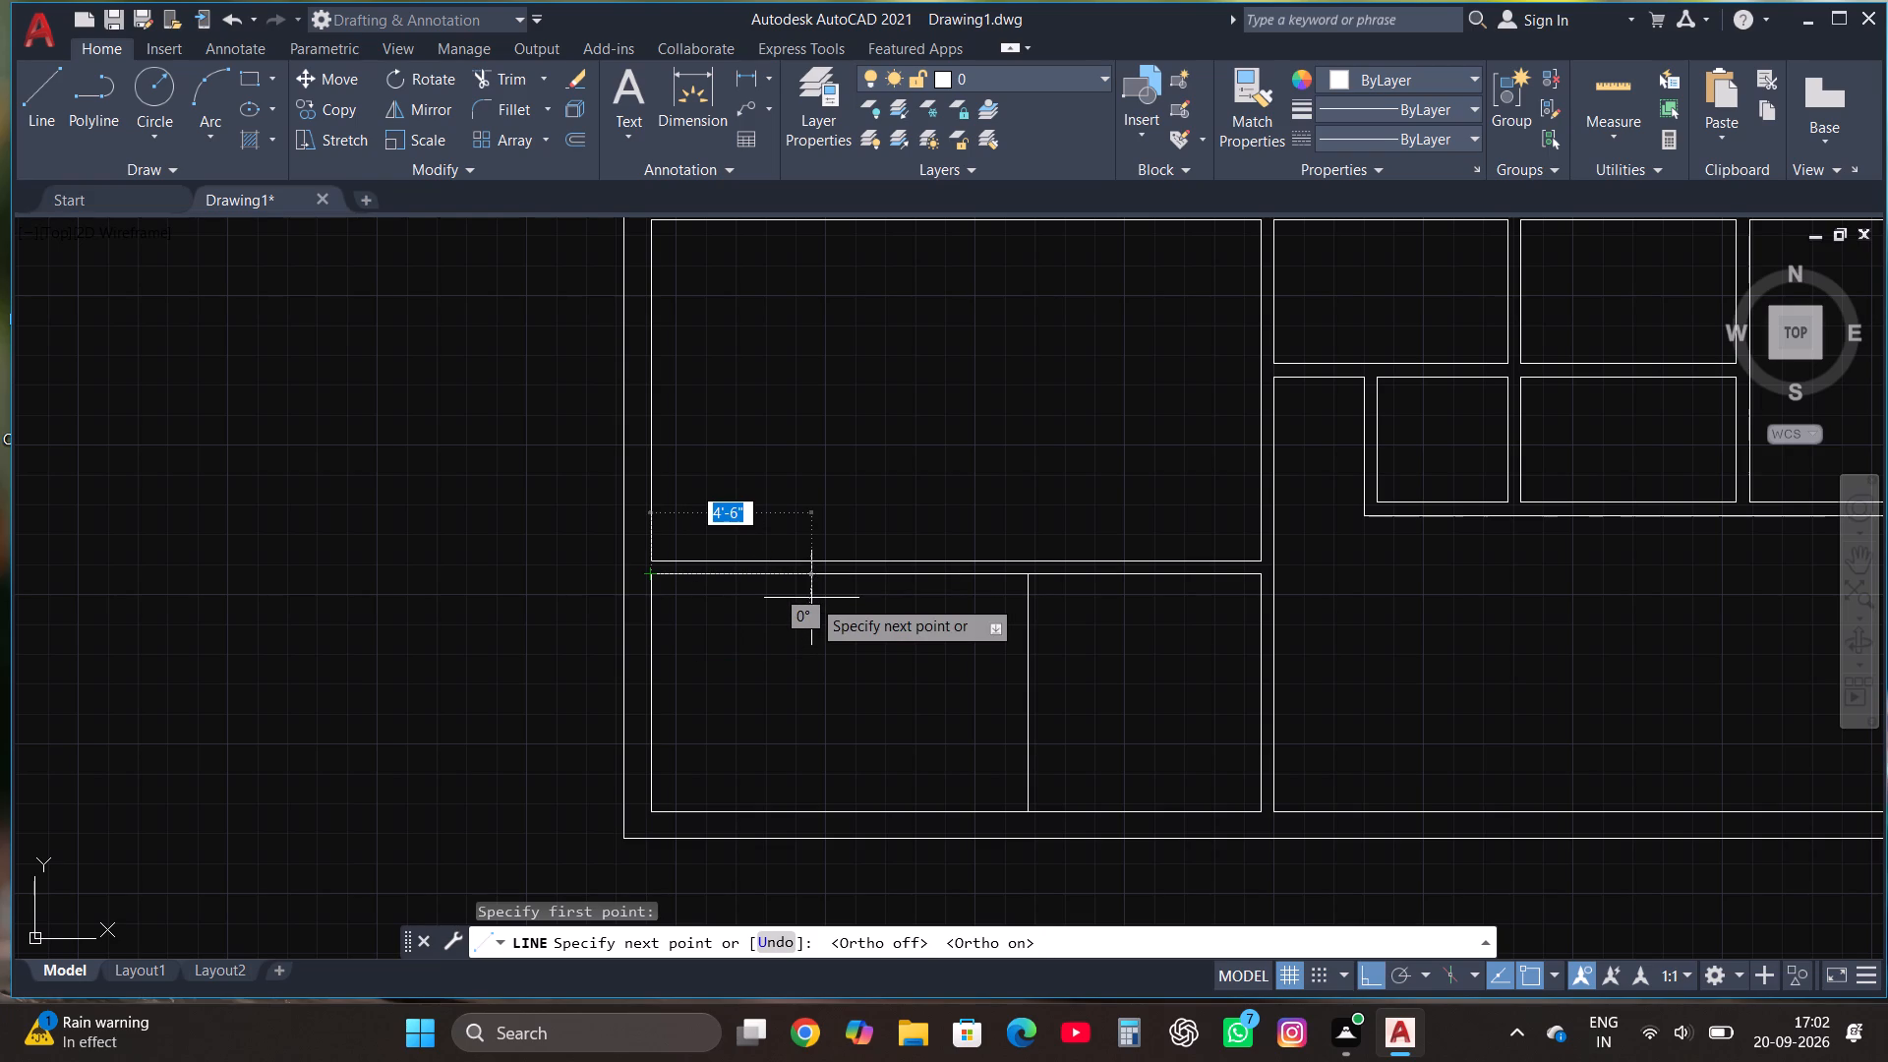
{"action": "type", "text": "3'"}
{"action": "key", "text": "Return"}
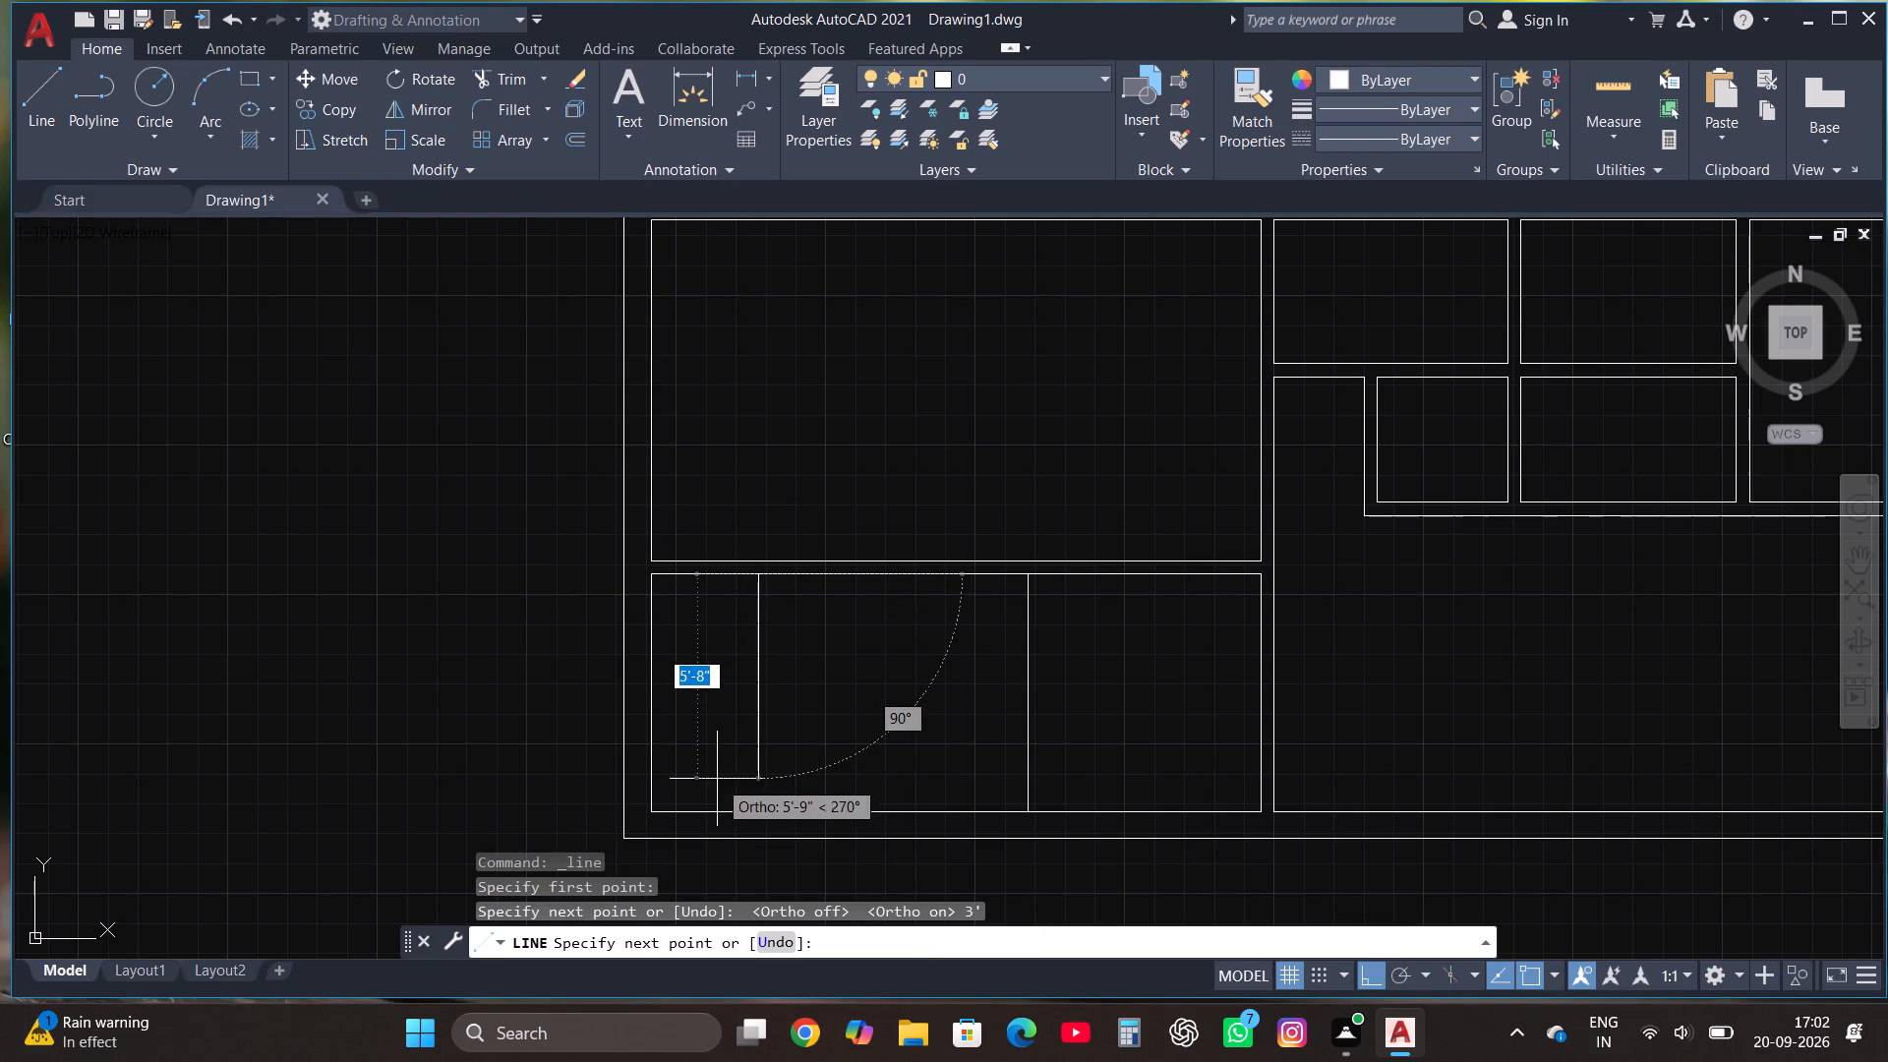
{"action": "left_click", "coordinate": [762, 826]}
{"action": "key", "text": "Escape"}
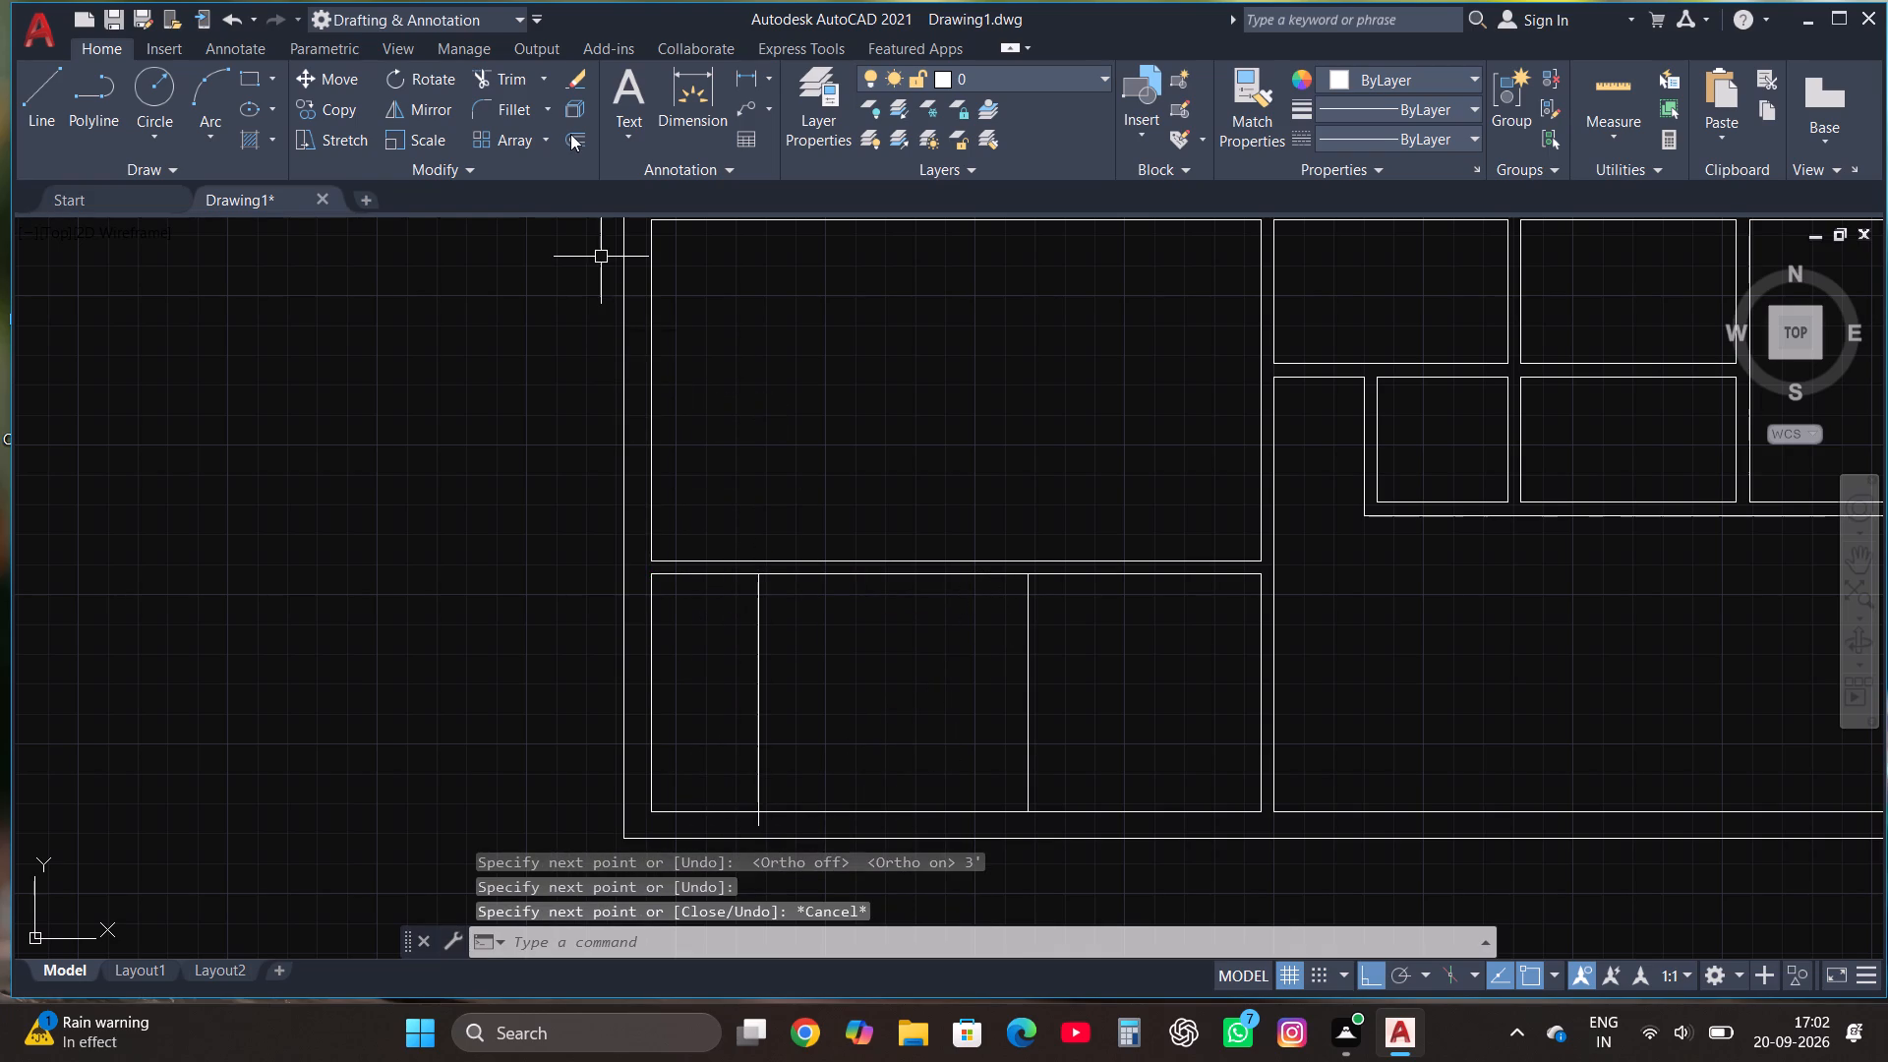
Trim the second vertical line's overshoot past the south wall's inner line.
{"action": "left_click", "coordinate": [497, 83]}
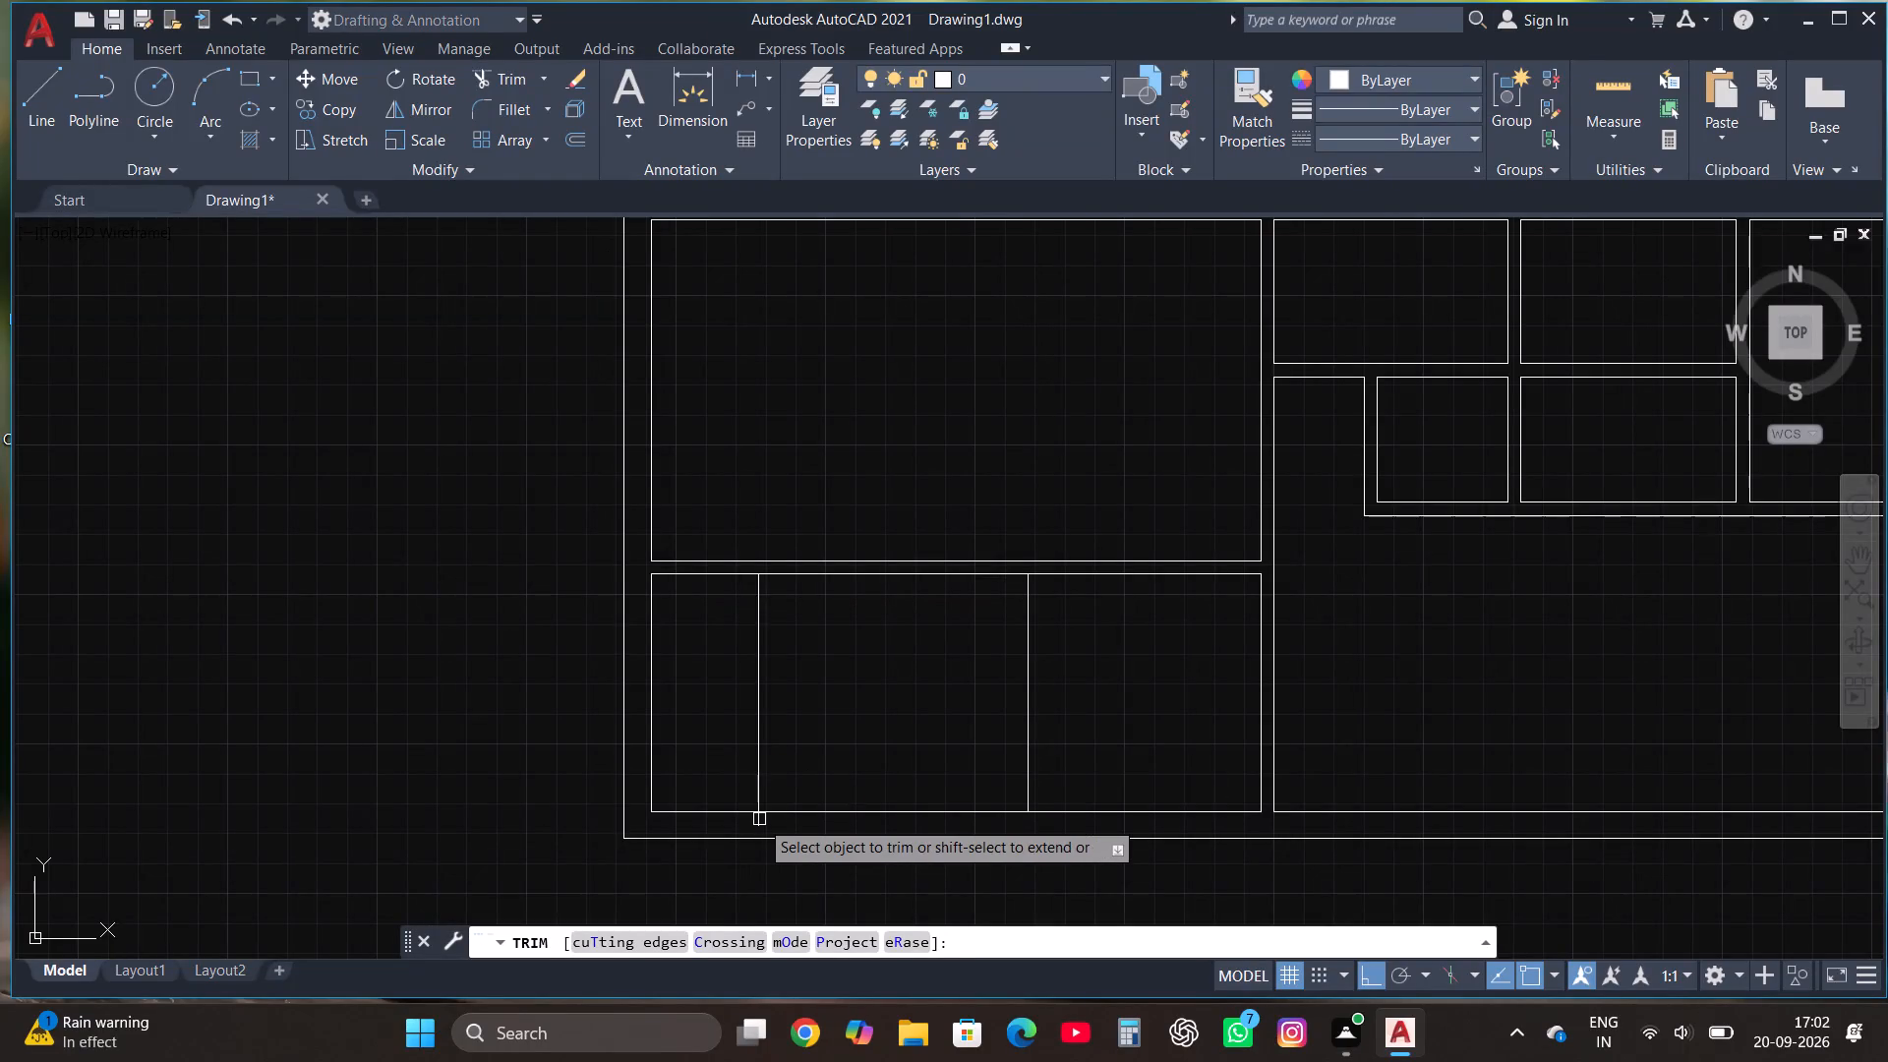
{"action": "left_click", "coordinate": [759, 819]}
{"action": "key", "text": "Escape"}
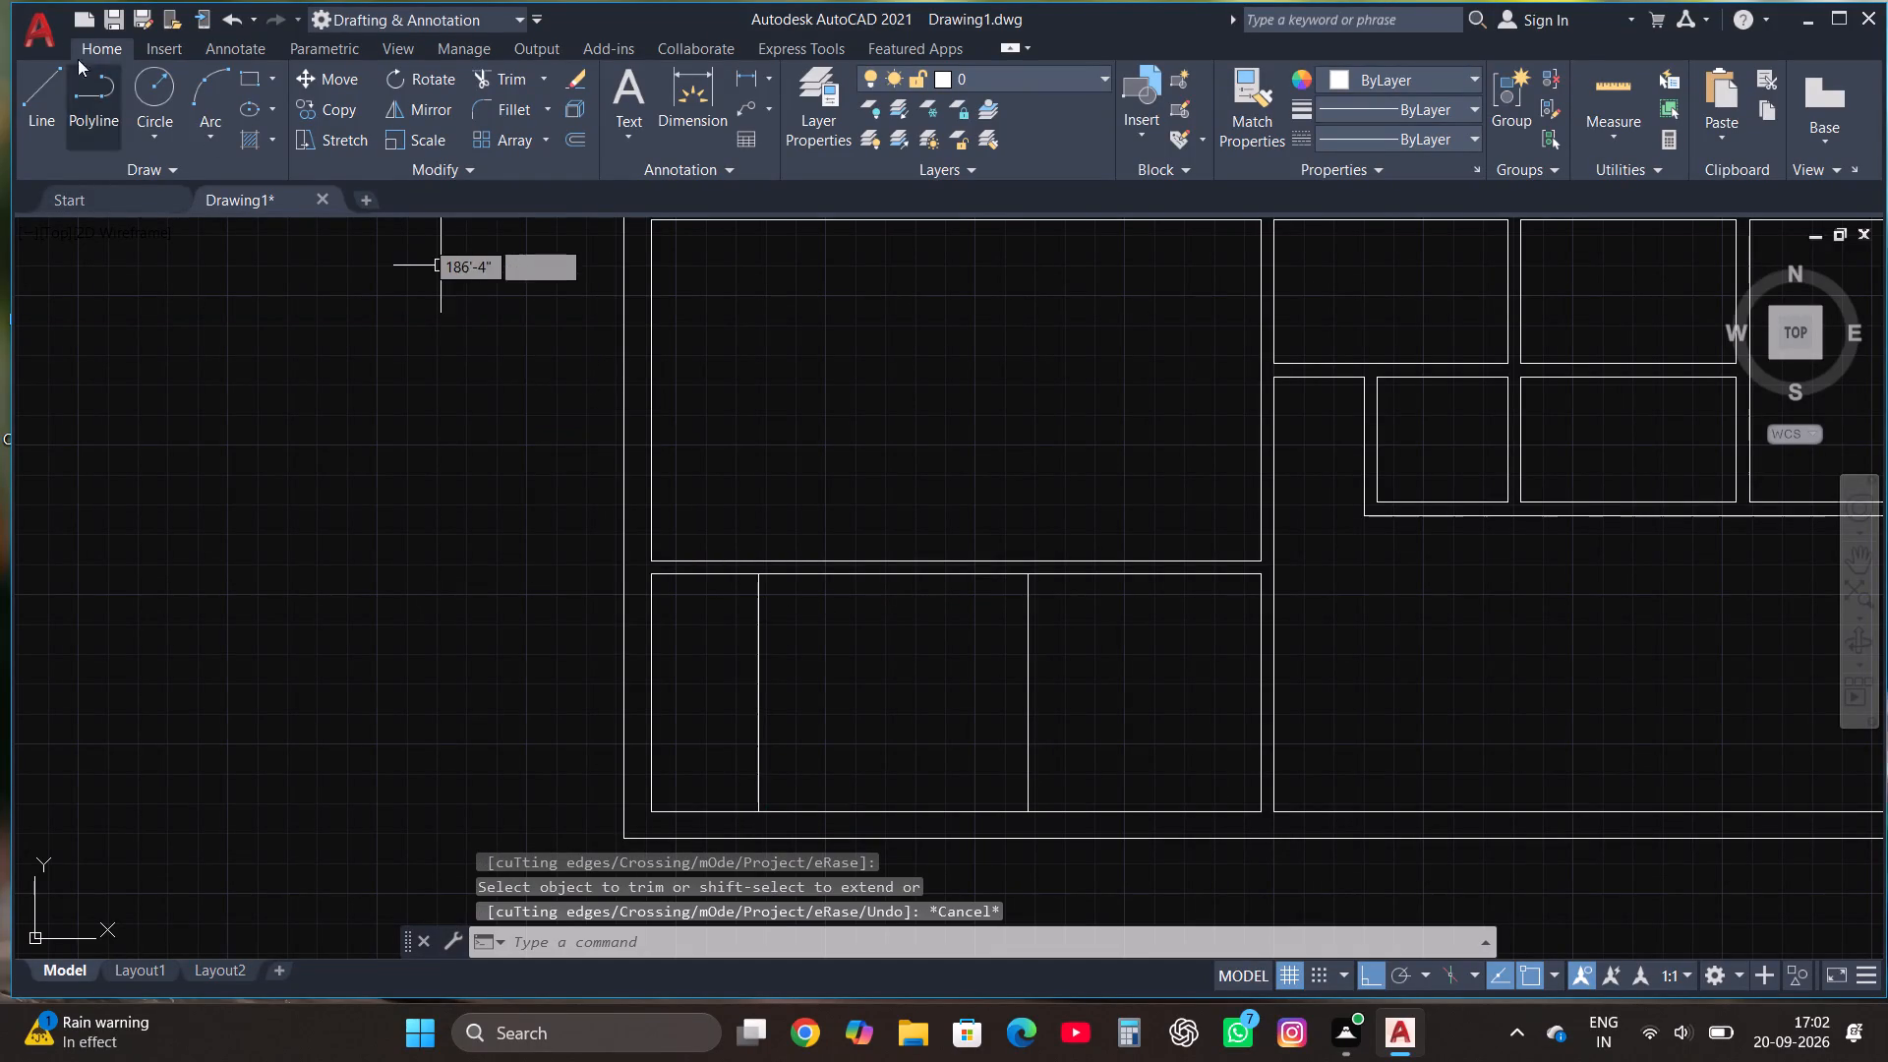
Draw a horizontal line joining the two vertical lines at mid-height of the southwest room.
{"action": "left_click", "coordinate": [38, 88]}
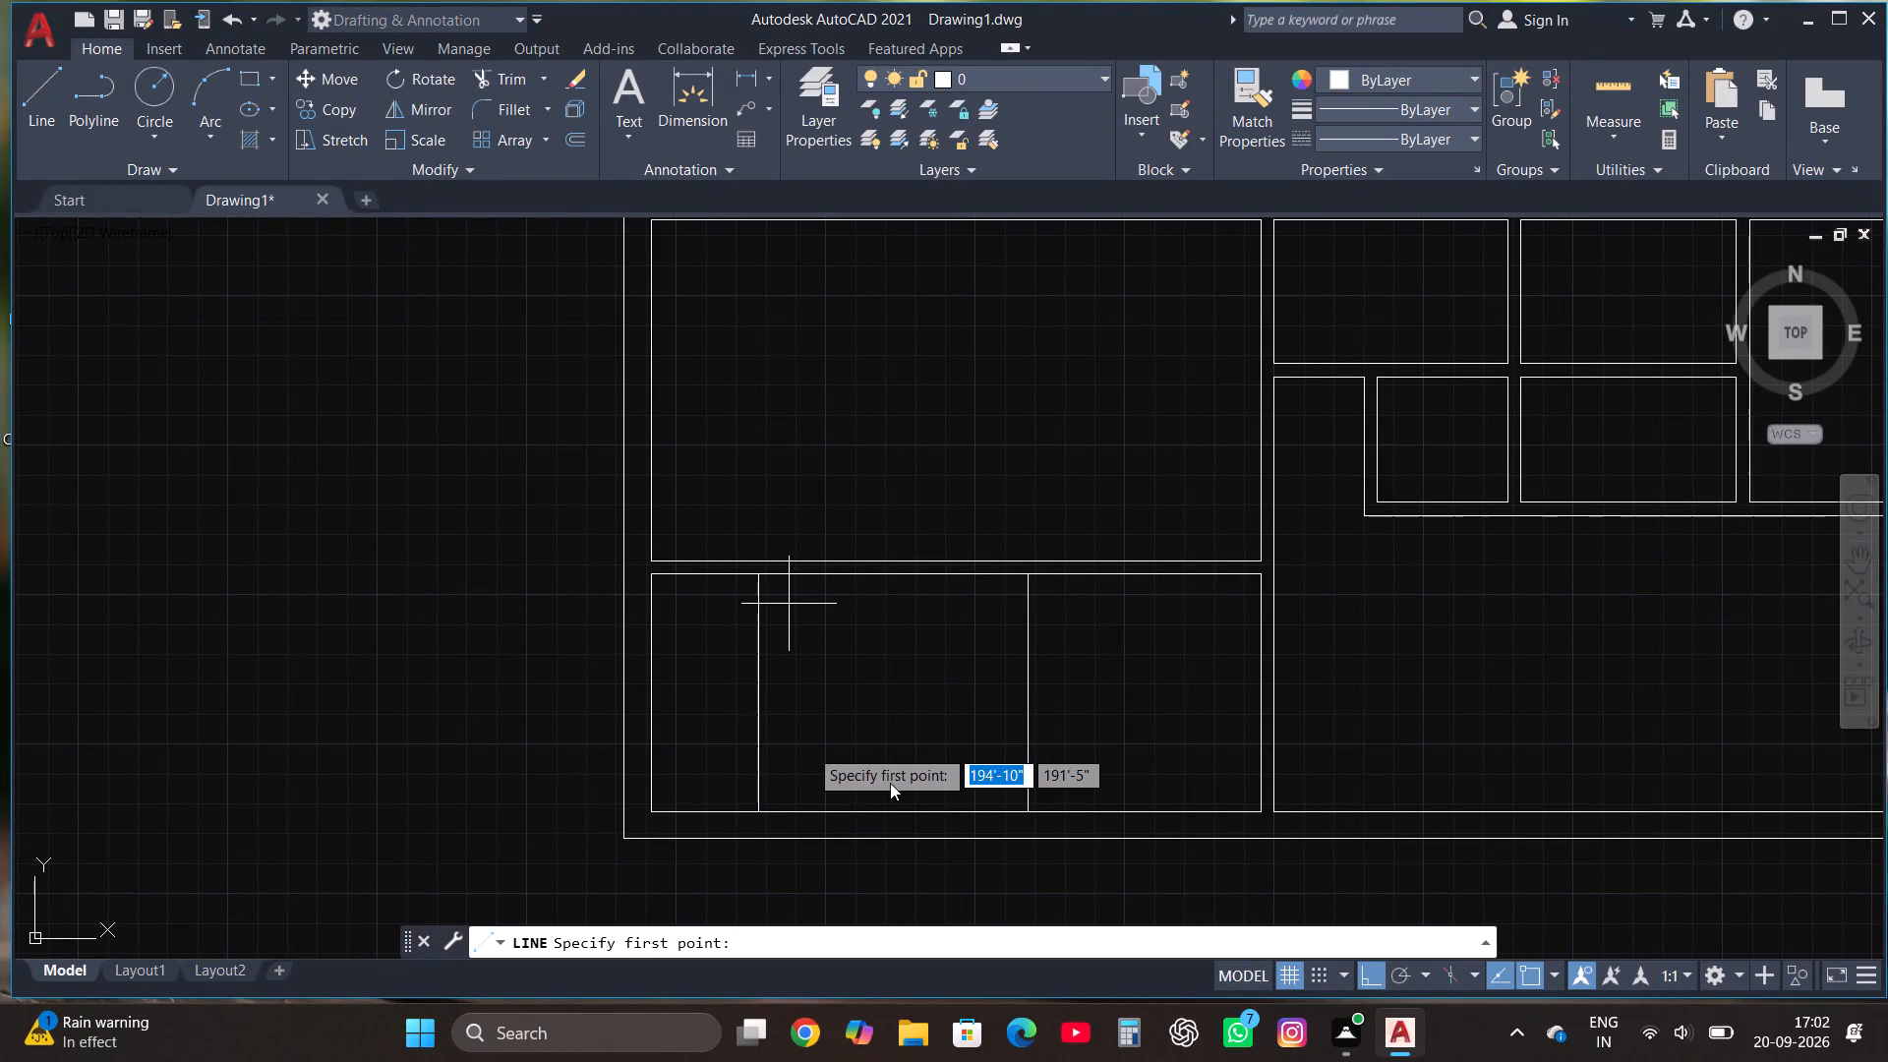
{"action": "left_click", "coordinate": [759, 694]}
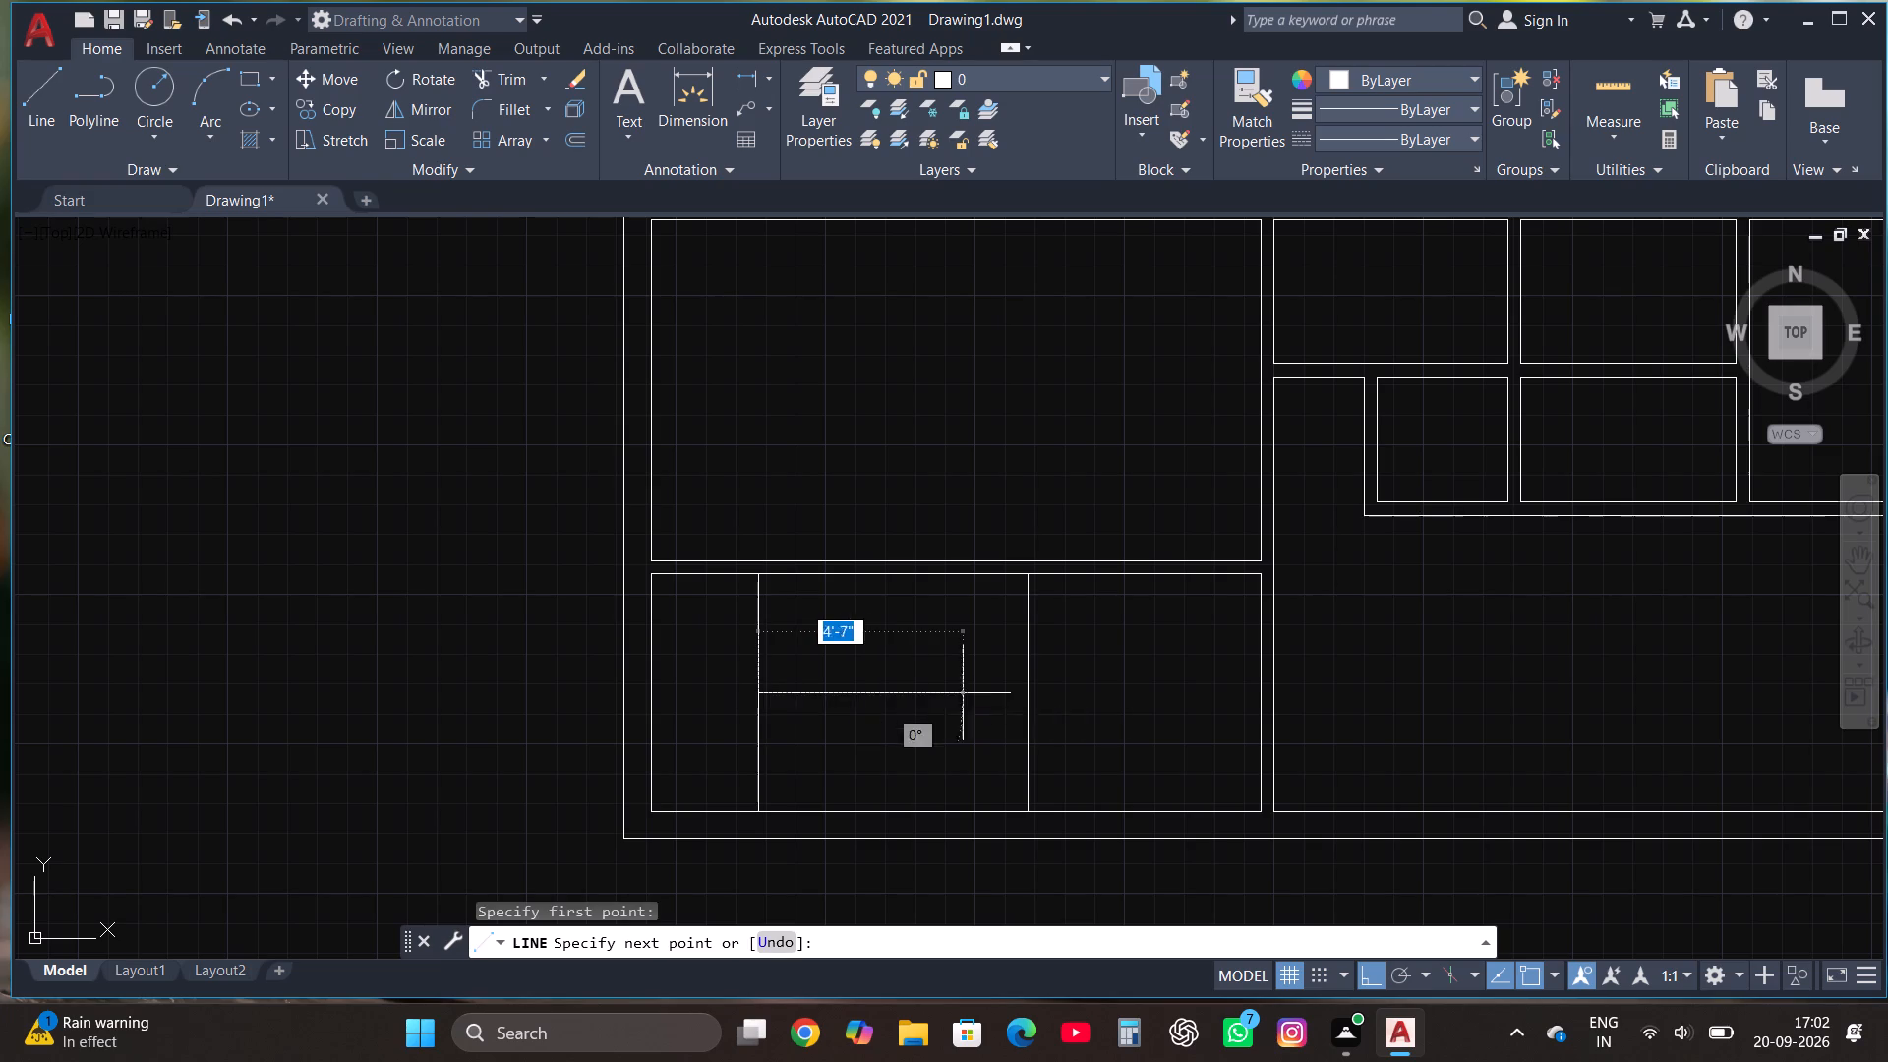
{"action": "left_click", "coordinate": [1027, 697]}
{"action": "key", "text": "Escape"}
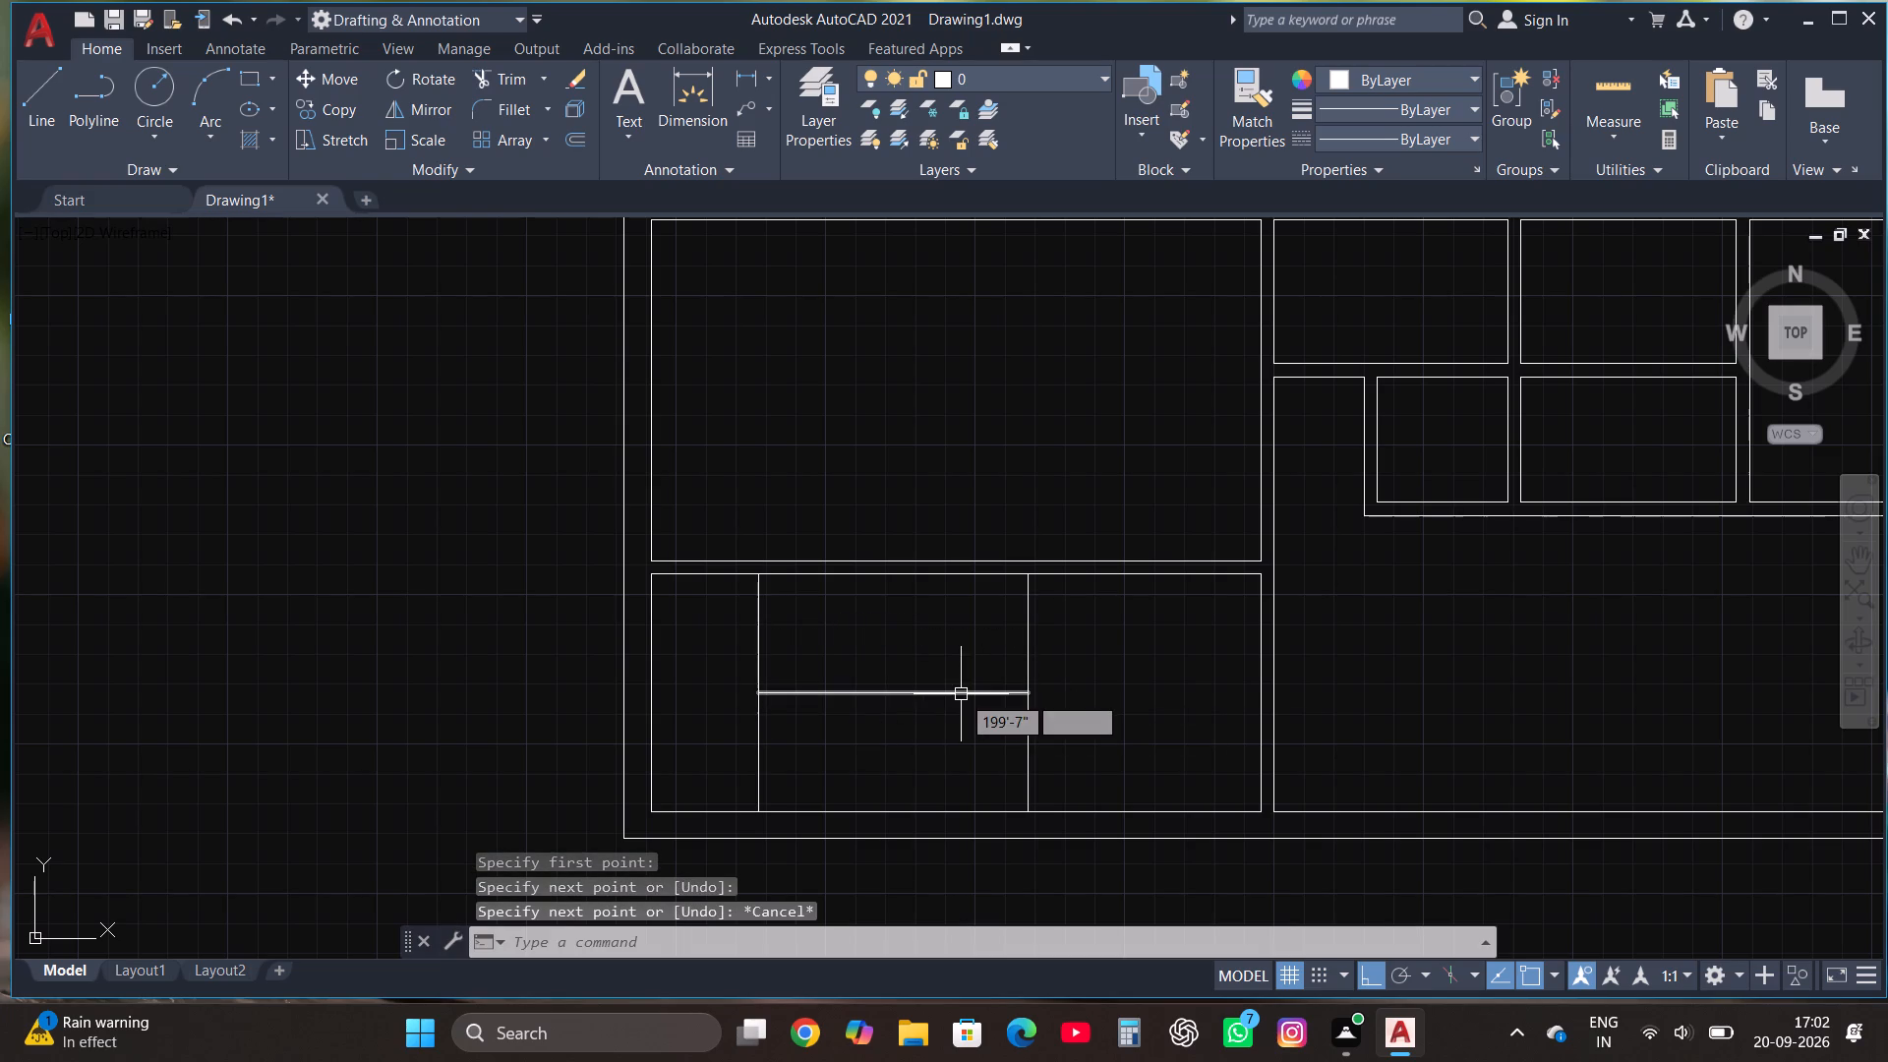
Copy the horizontal middle line 2" to the north and 2" to the south.
{"action": "left_click", "coordinate": [961, 694]}
{"action": "left_click", "coordinate": [351, 102]}
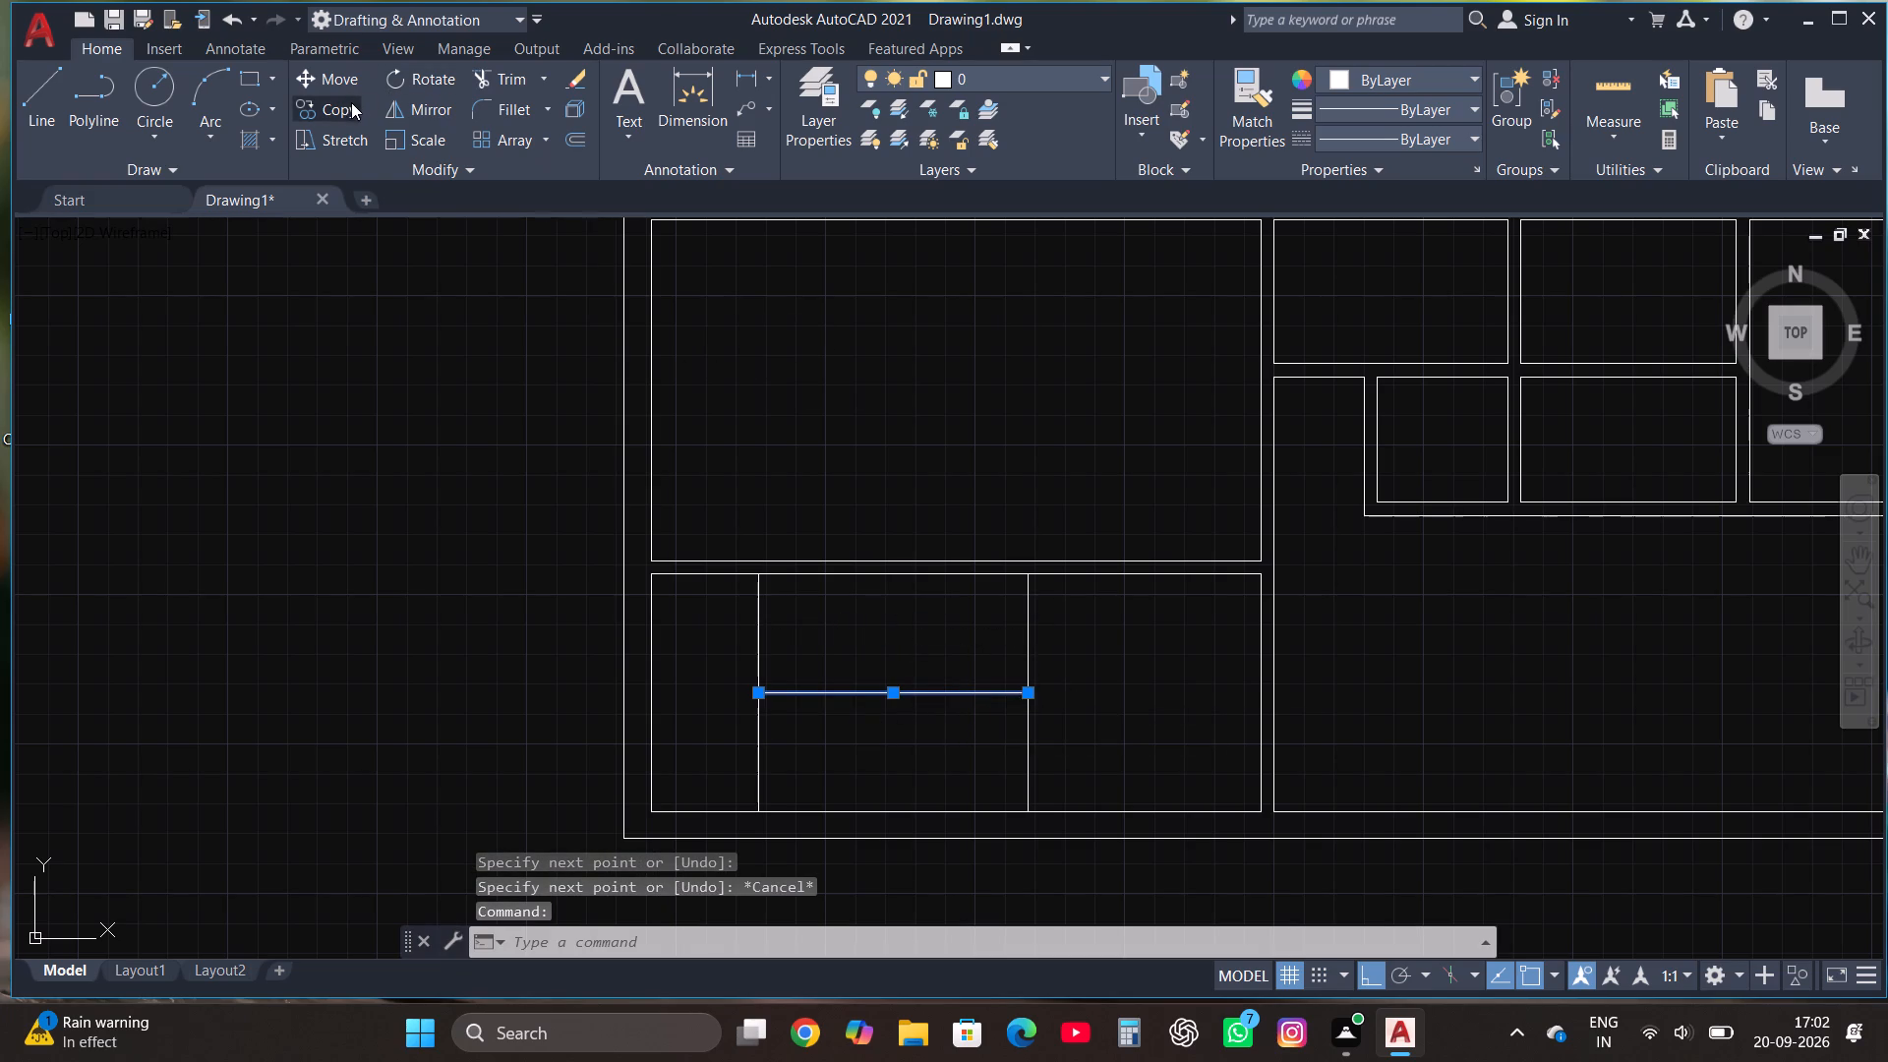
{"action": "left_click", "coordinate": [893, 691]}
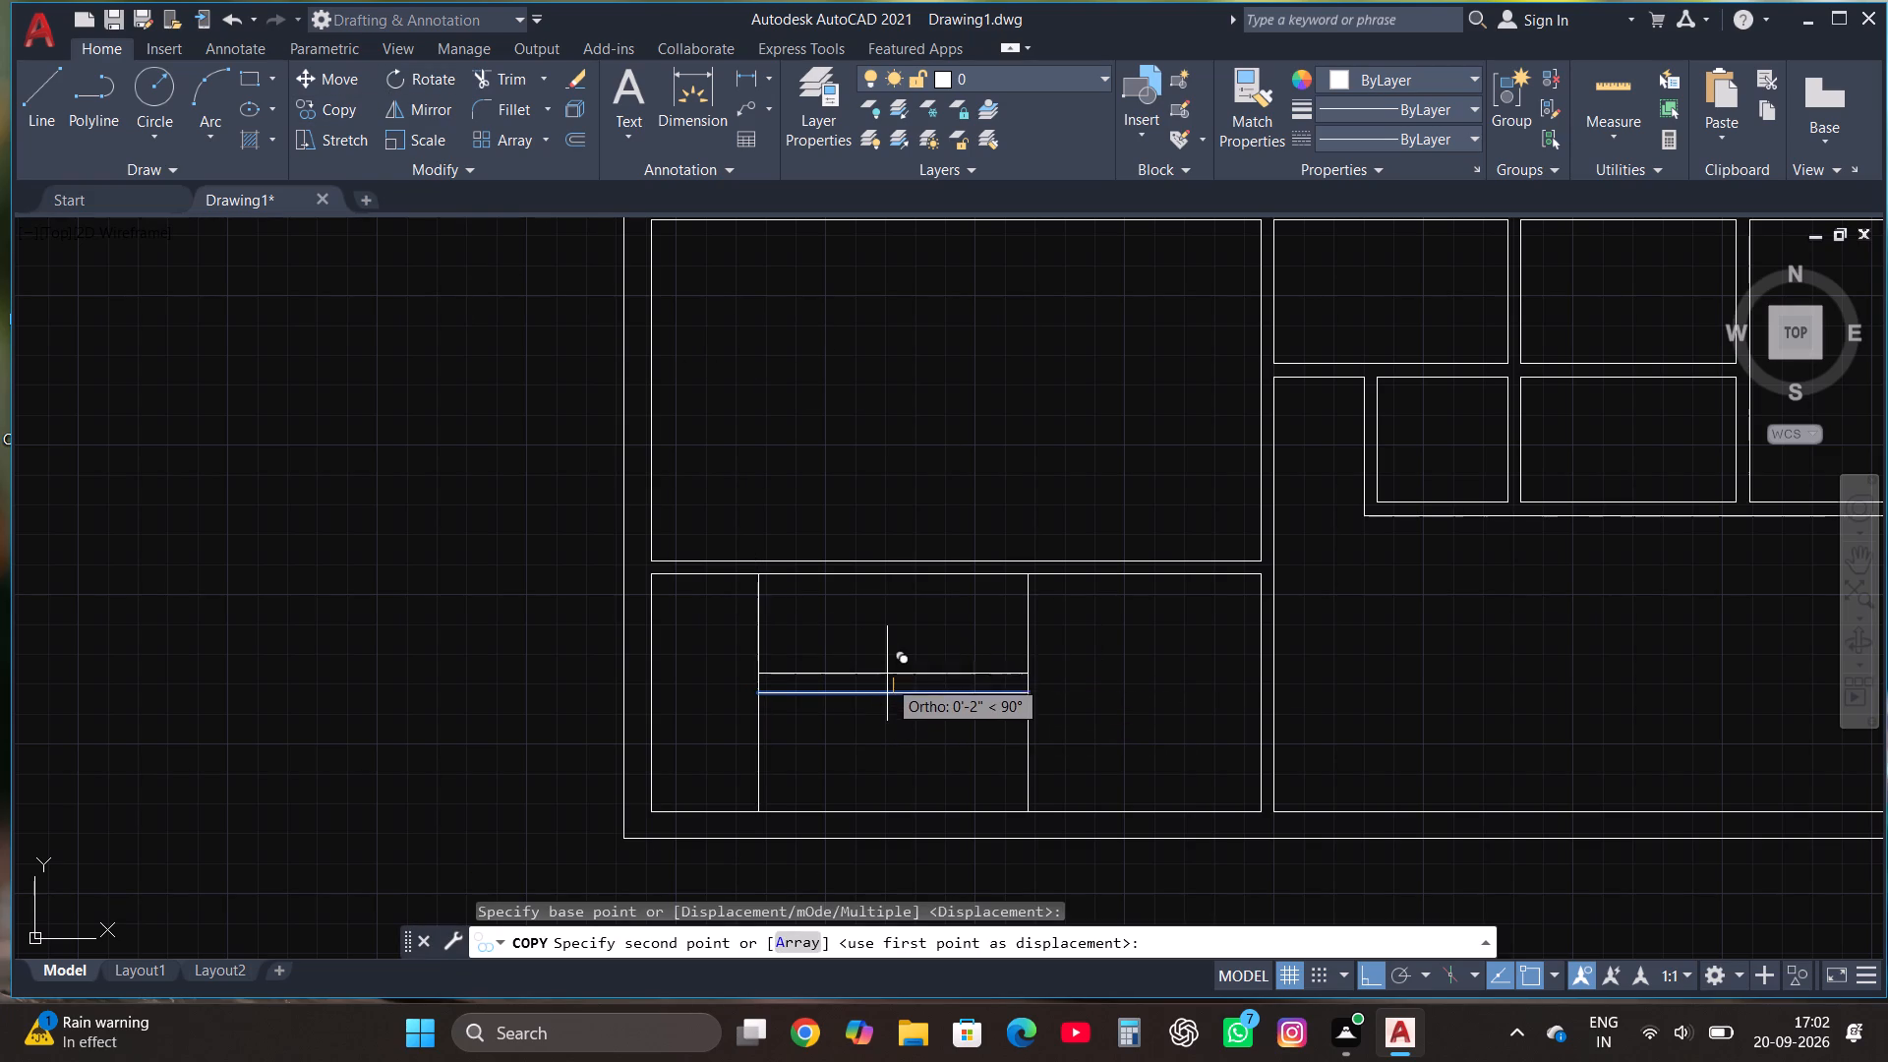
{"action": "type", "text": "2\""}
{"action": "key", "text": "Return"}
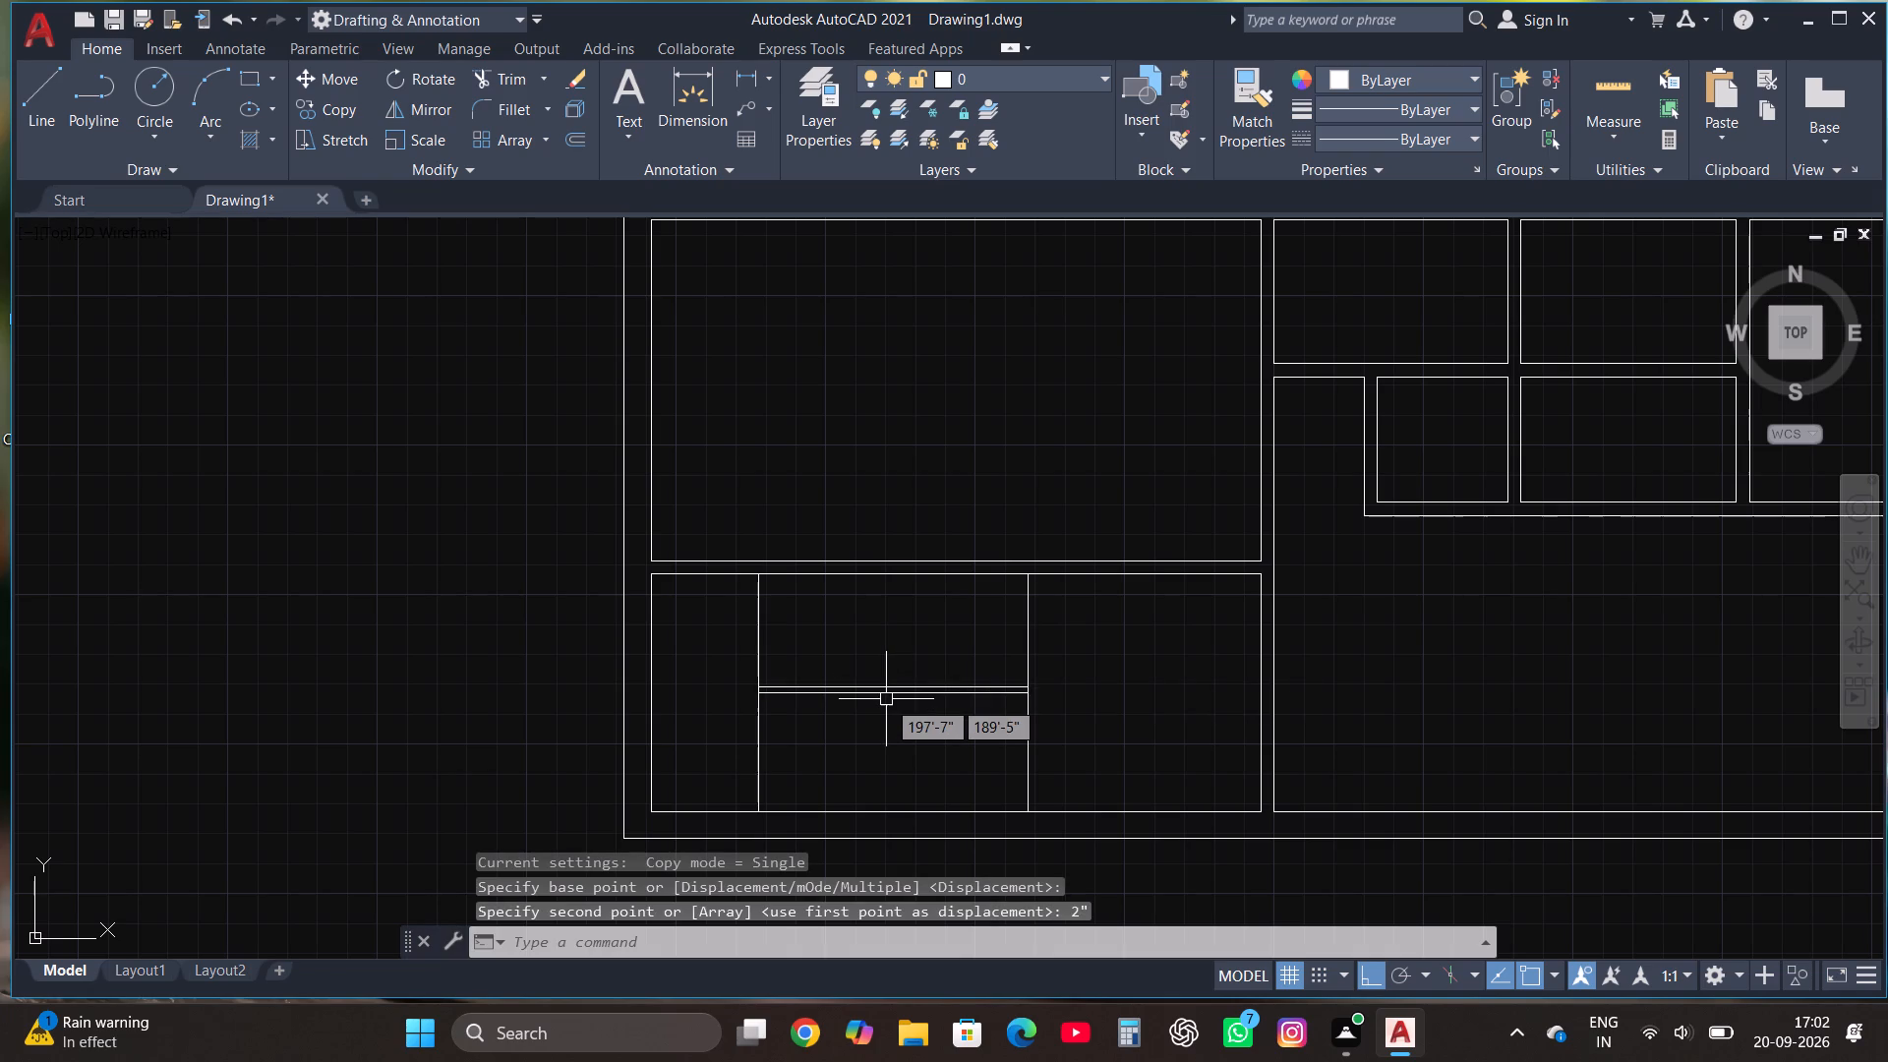
{"action": "left_click", "coordinate": [886, 699]}
{"action": "left_click", "coordinate": [332, 110]}
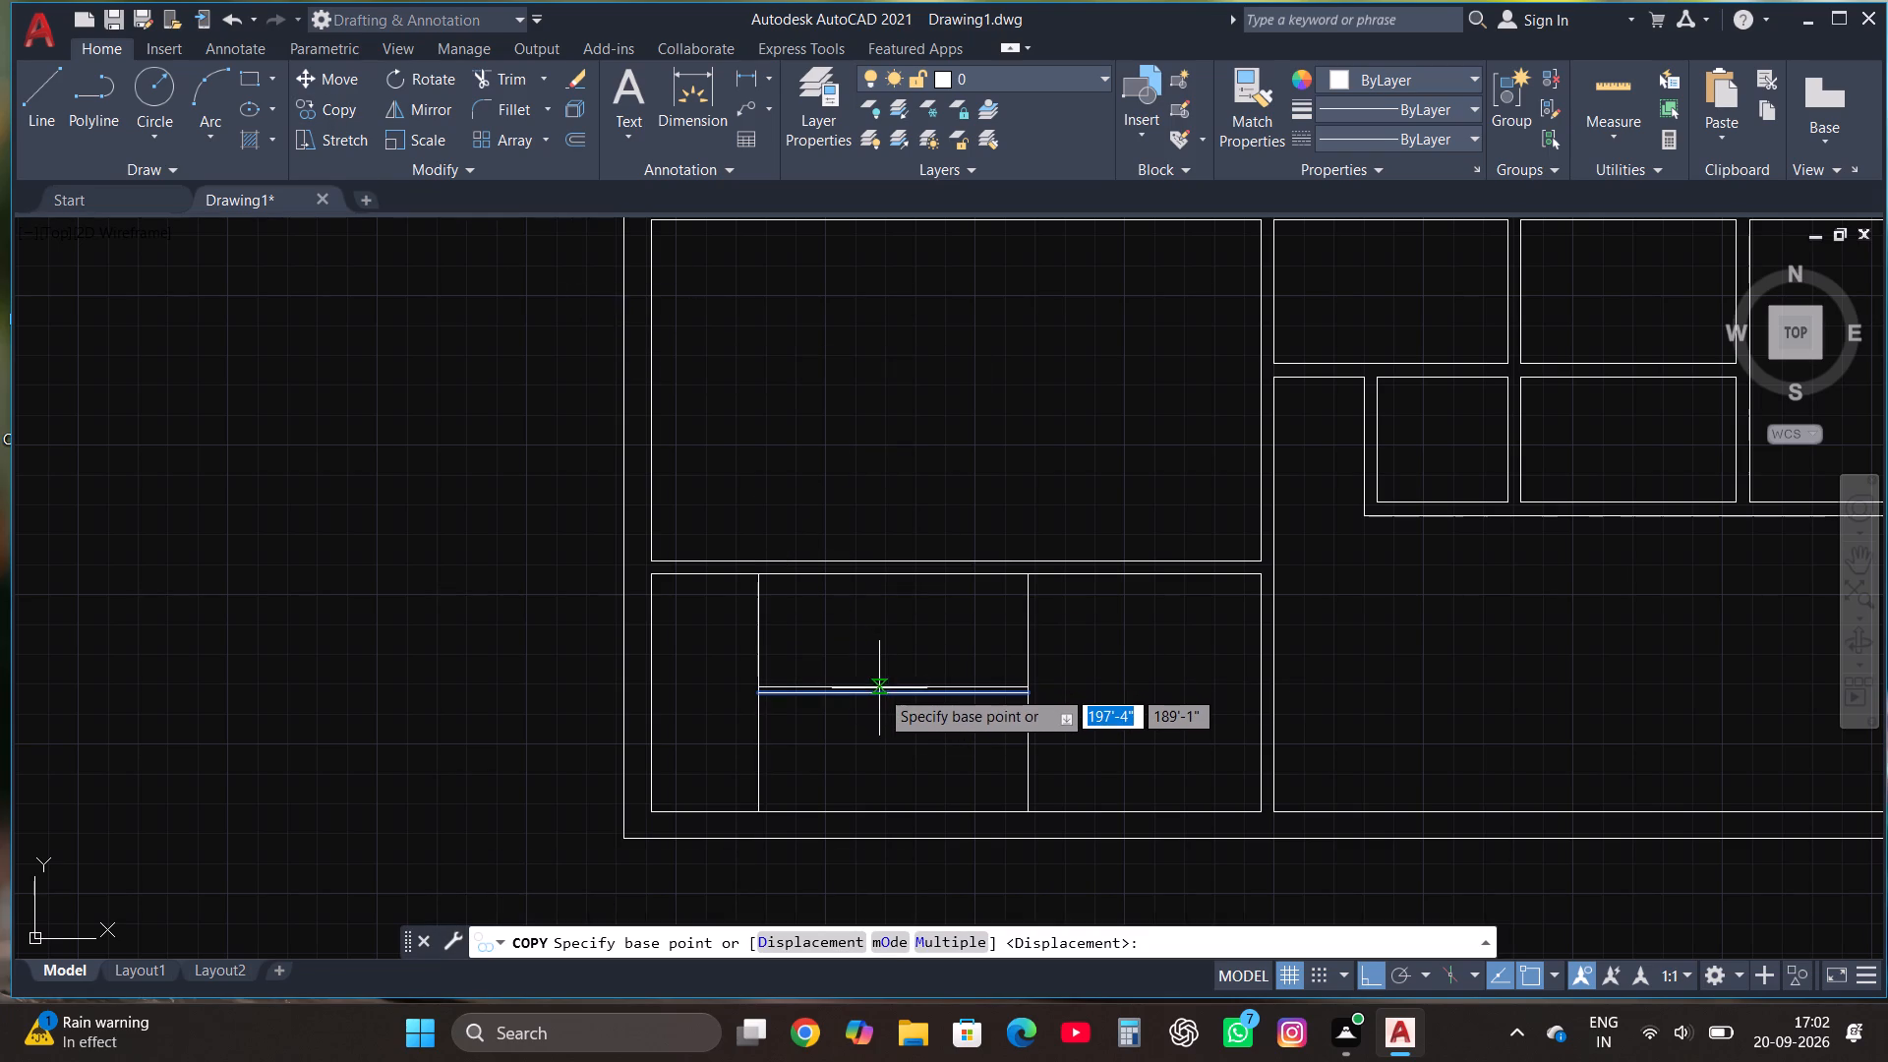
{"action": "scroll", "coordinate": [882, 693], "scroll_direction": "up", "scroll_amount": 2}
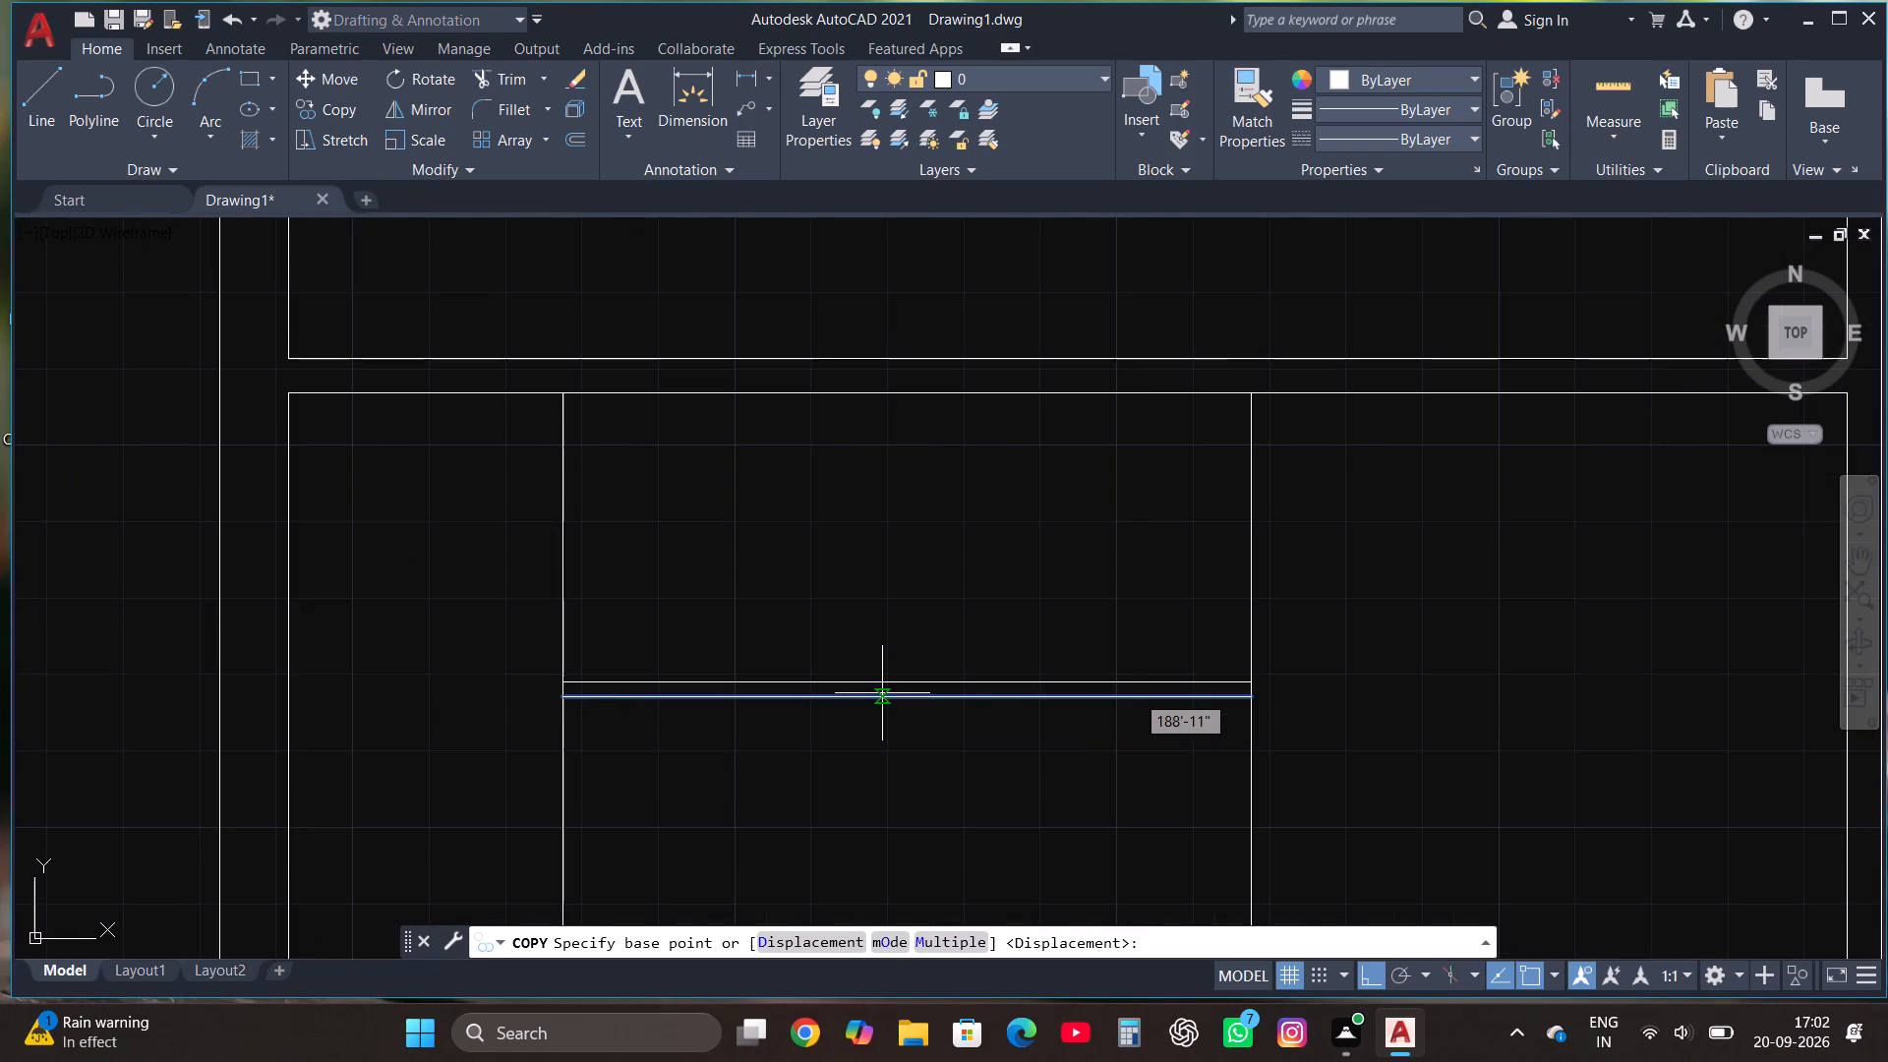
{"action": "left_click", "coordinate": [888, 697]}
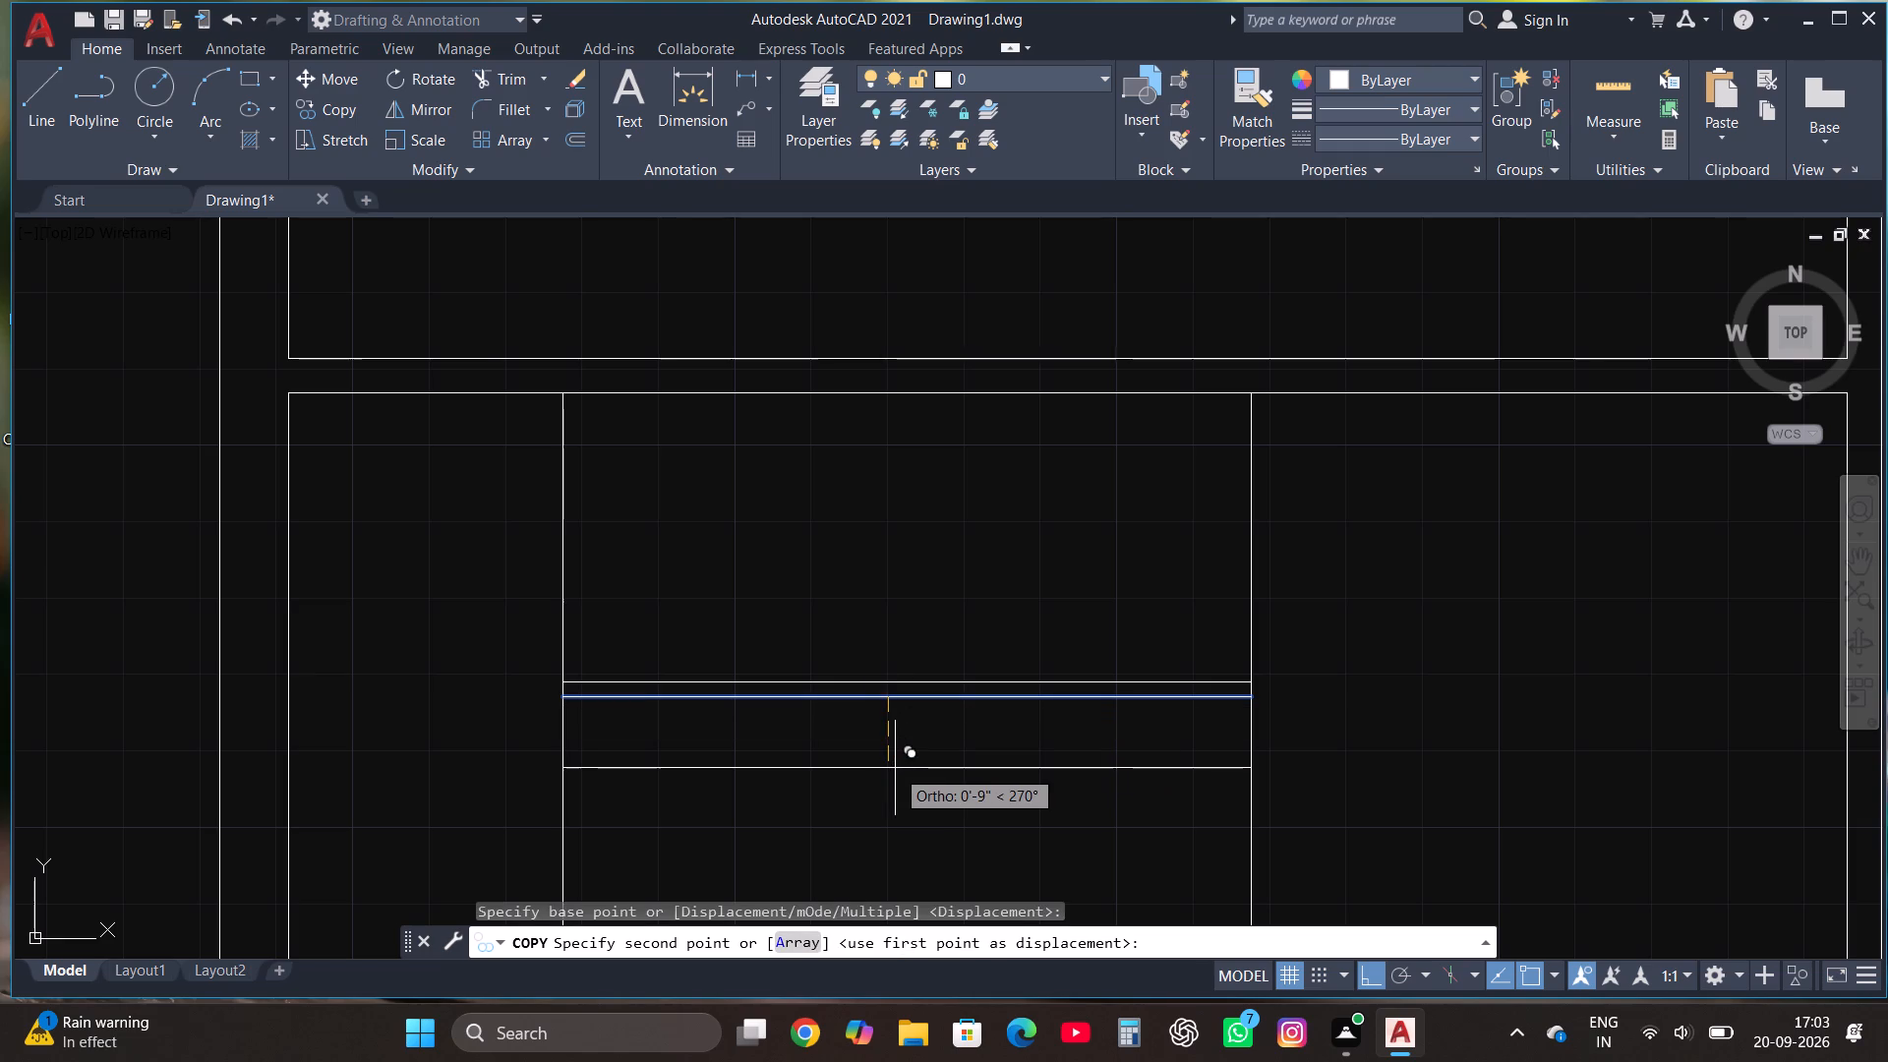
{"action": "type", "text": "2\""}
{"action": "key", "text": "Return"}
{"action": "key", "text": "Escape"}
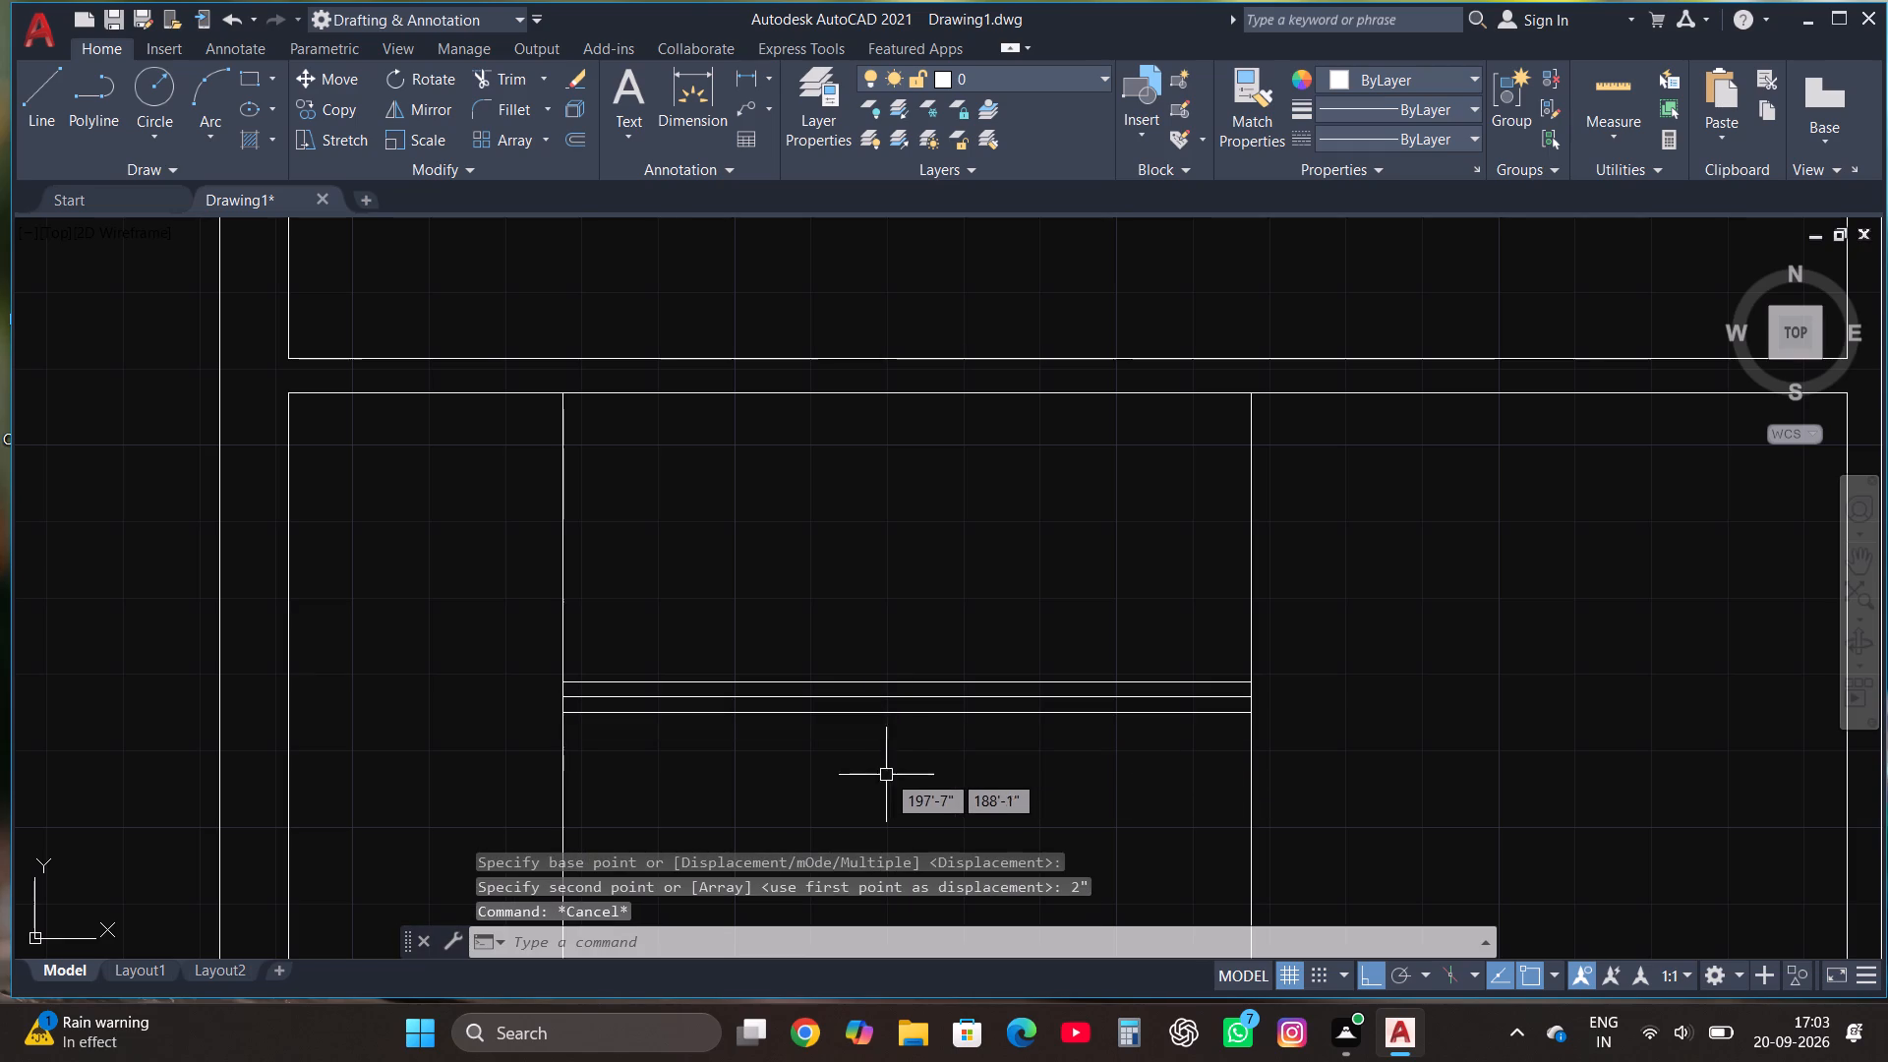
Erase the original centre line between the two copies.
{"action": "left_click", "coordinate": [912, 697]}
{"action": "key", "text": "Delete"}
Offset the eastern vertical line 11" west, and offset the resulting line west by the same distance to begin the stair treads.
{"action": "scroll", "coordinate": [912, 697], "scroll_direction": "down", "scroll_amount": 3}
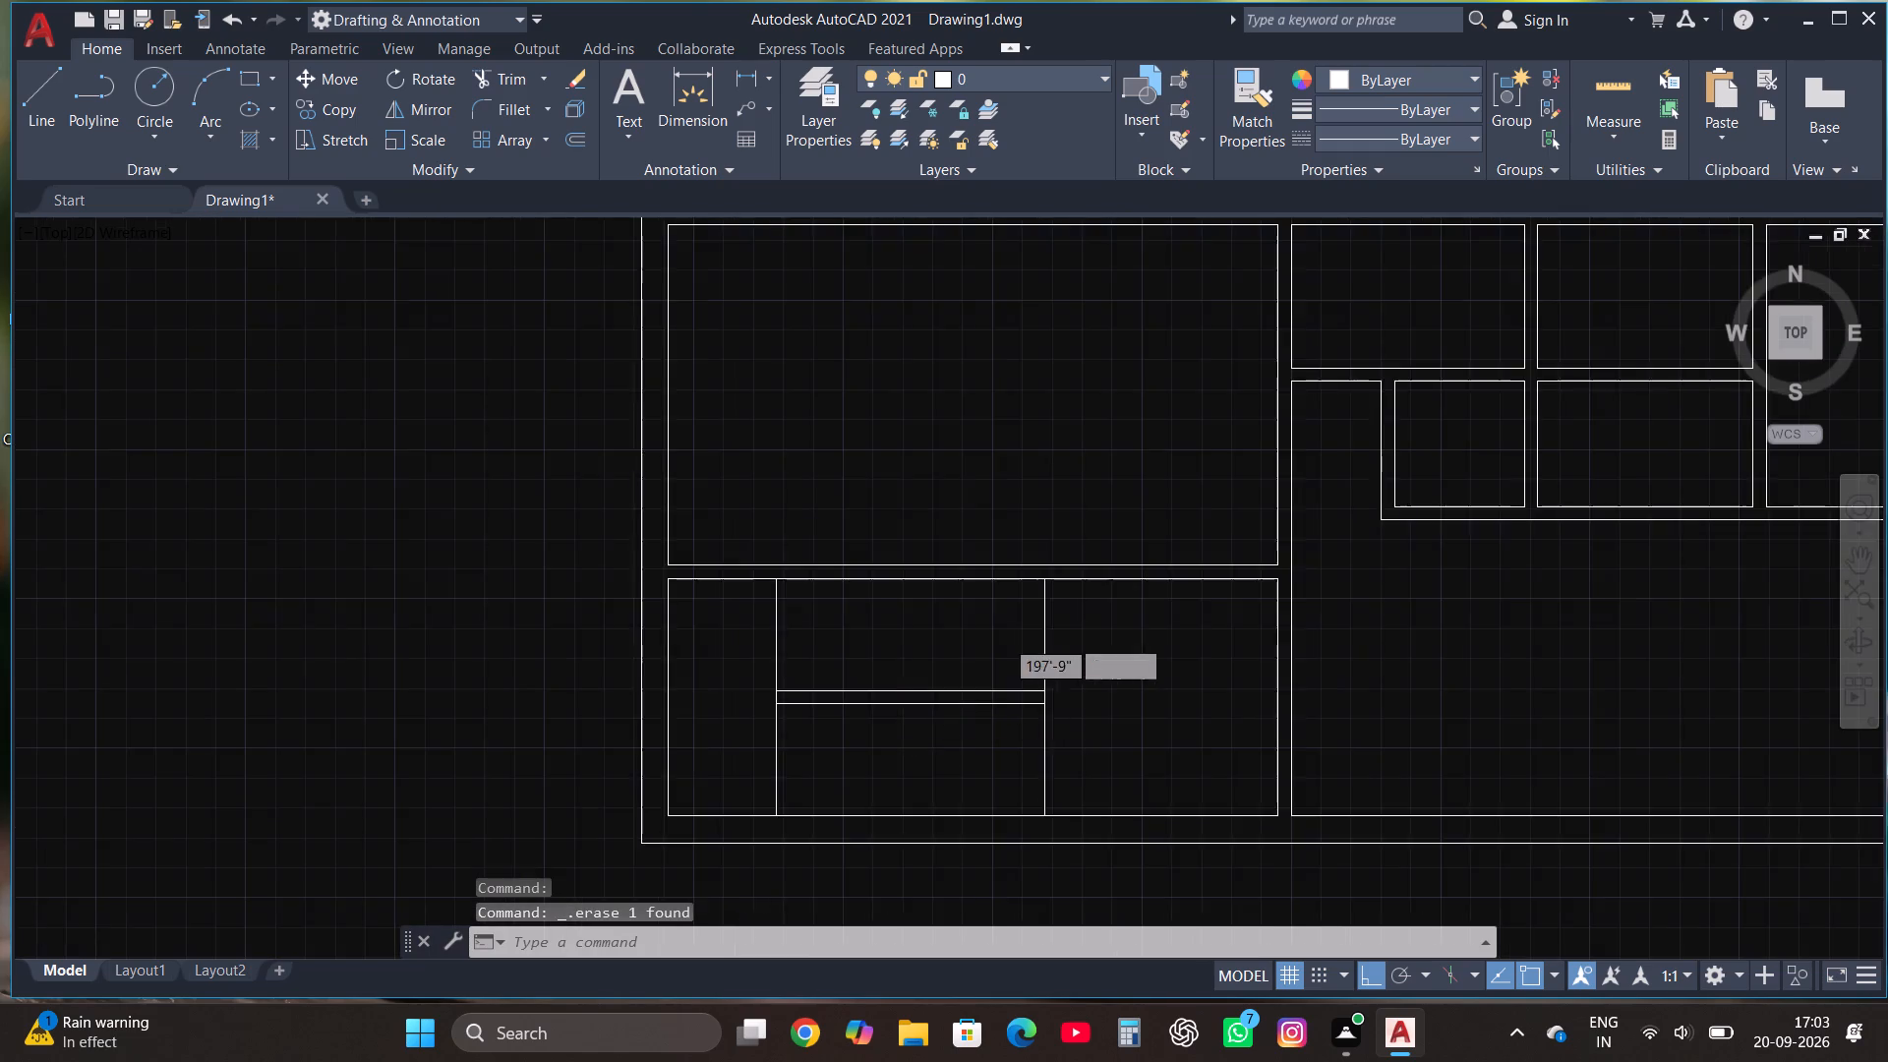
{"action": "scroll", "coordinate": [1009, 636], "scroll_direction": "down", "scroll_amount": 1}
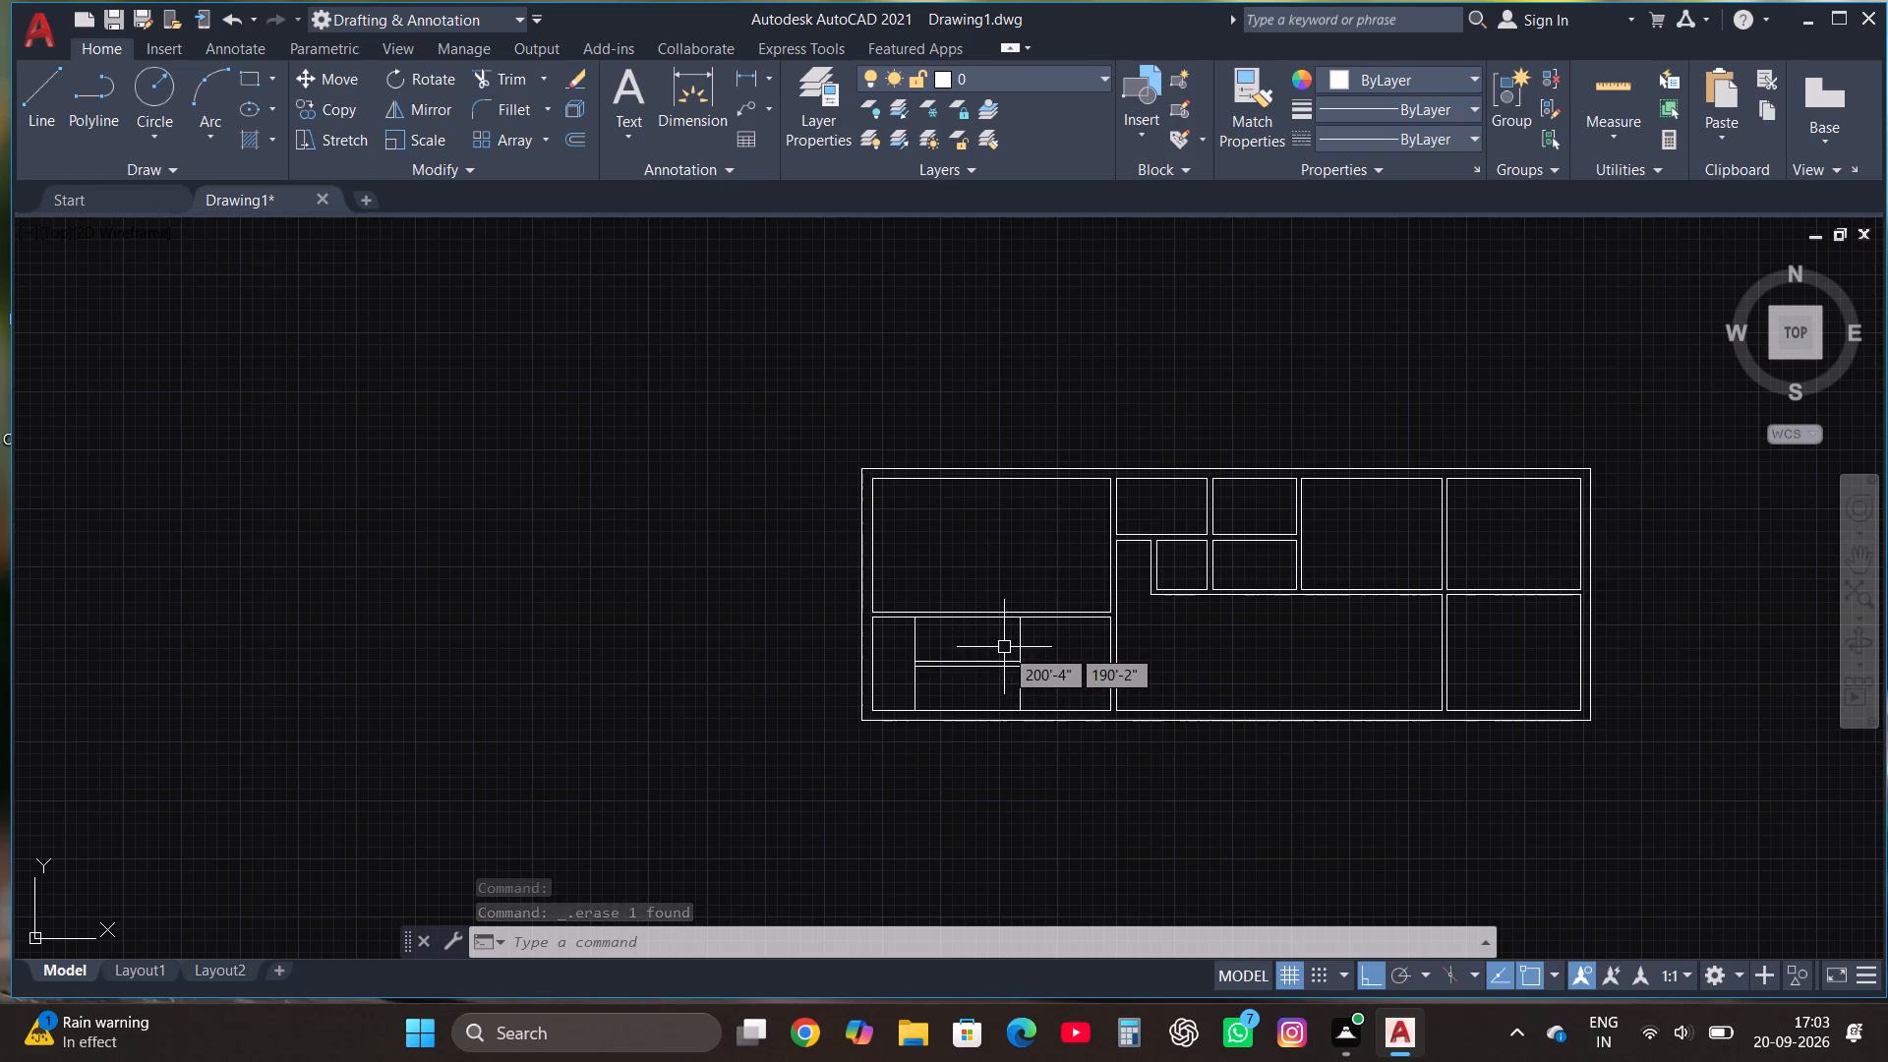
{"action": "scroll", "coordinate": [1004, 647], "scroll_direction": "up", "scroll_amount": 1}
{"action": "left_click", "coordinate": [1030, 655]}
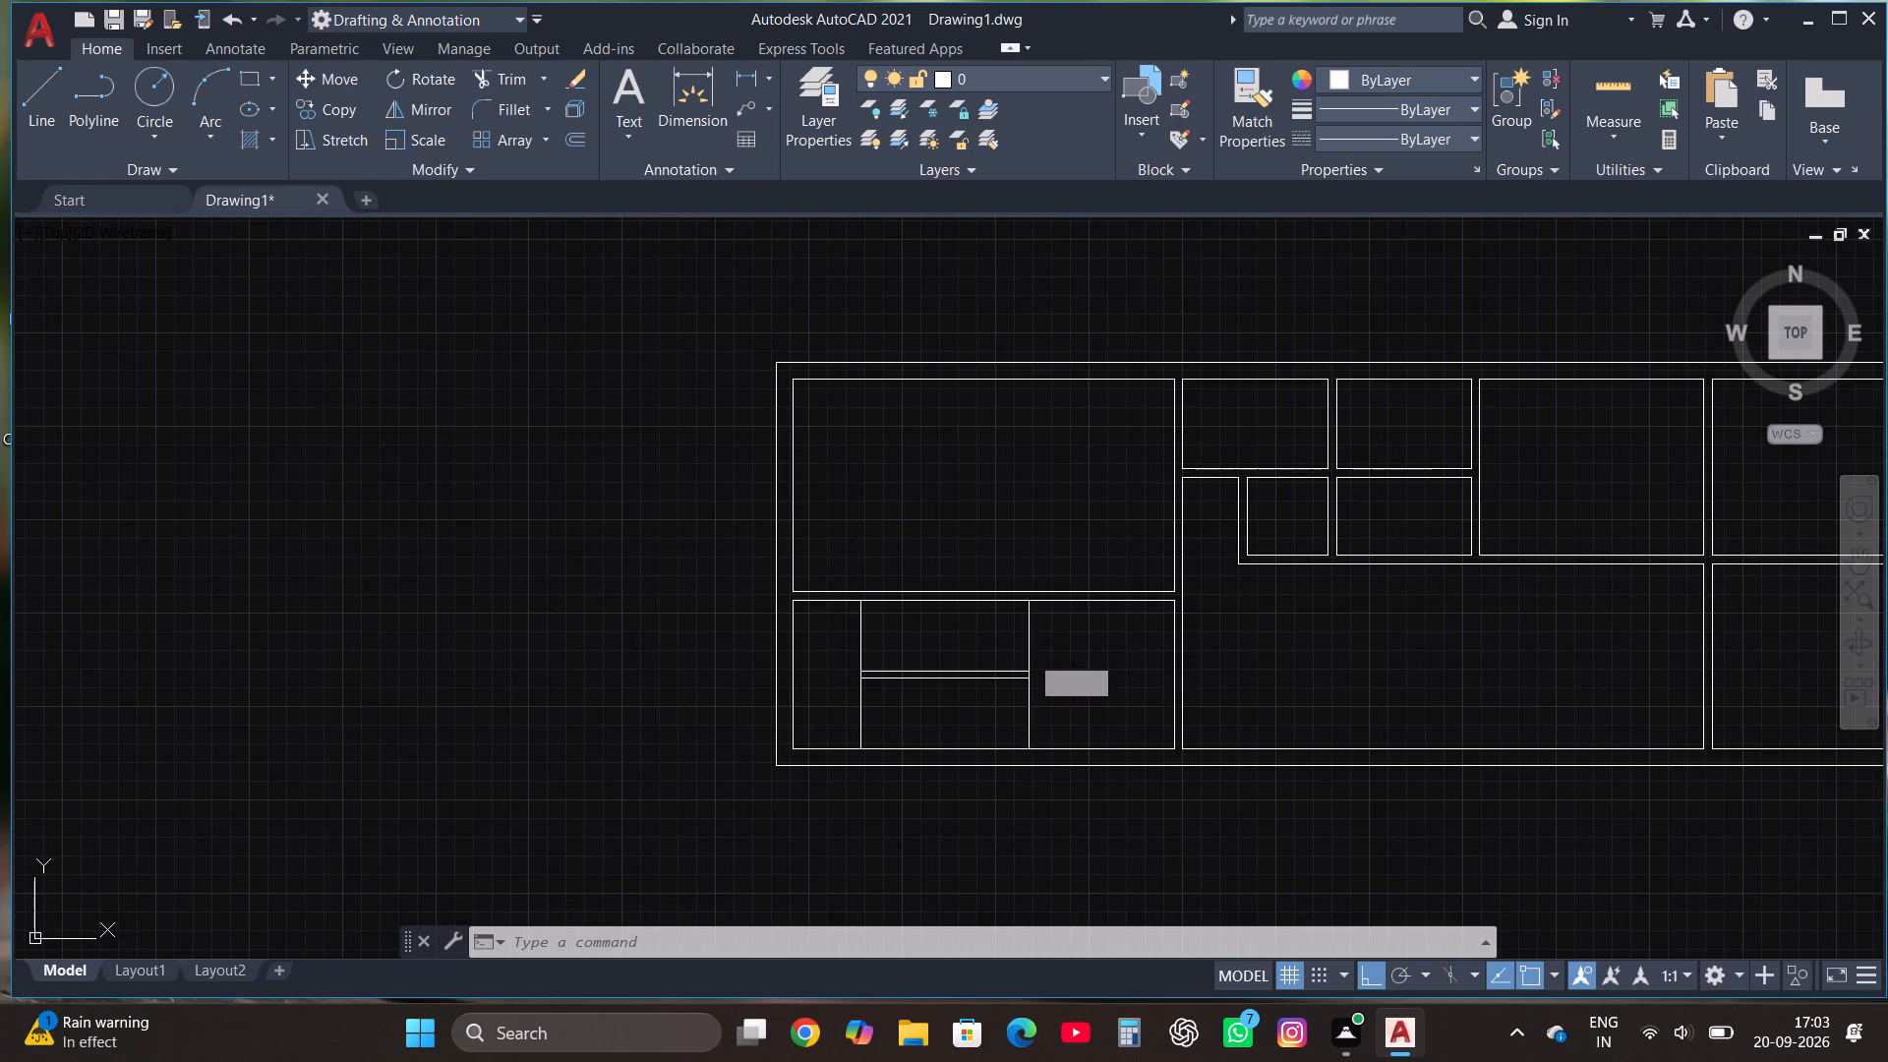
{"action": "left_click", "coordinate": [586, 135]}
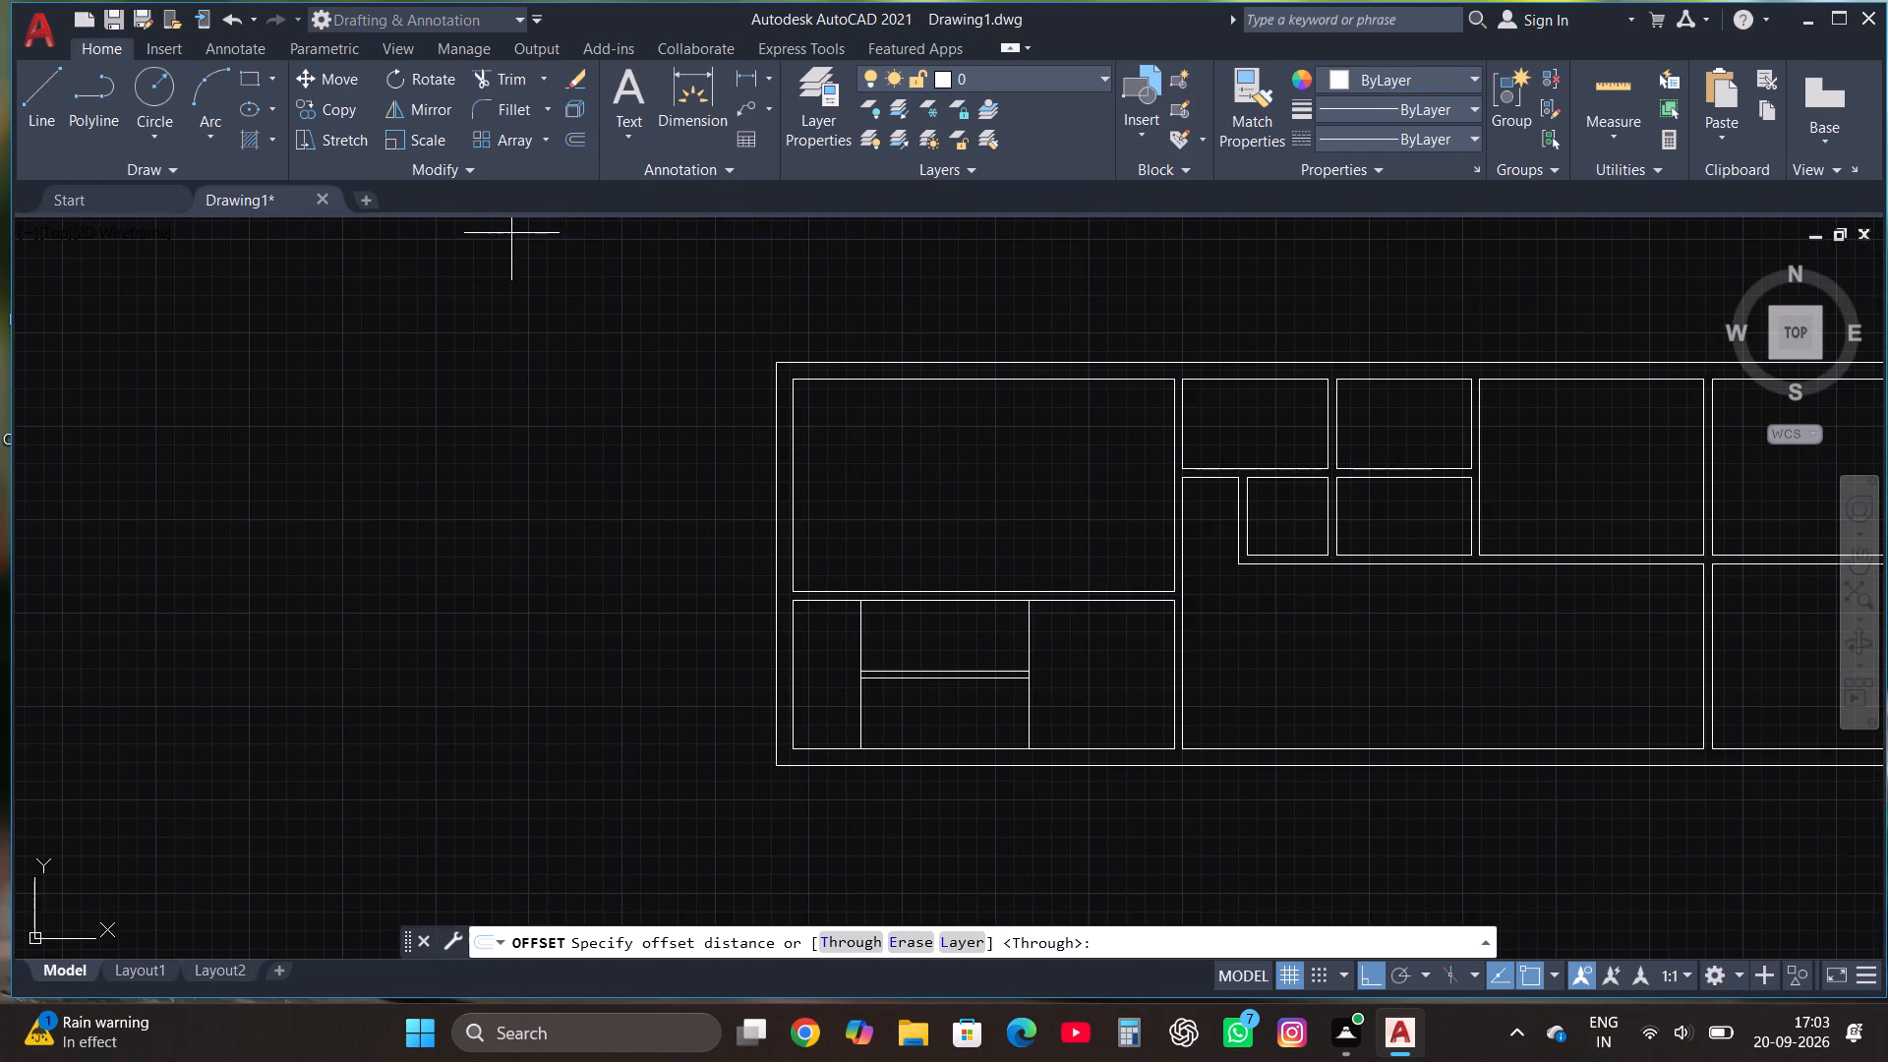
{"action": "scroll", "coordinate": [1051, 601], "scroll_direction": "up", "scroll_amount": 1}
{"action": "left_click", "coordinate": [1013, 643]}
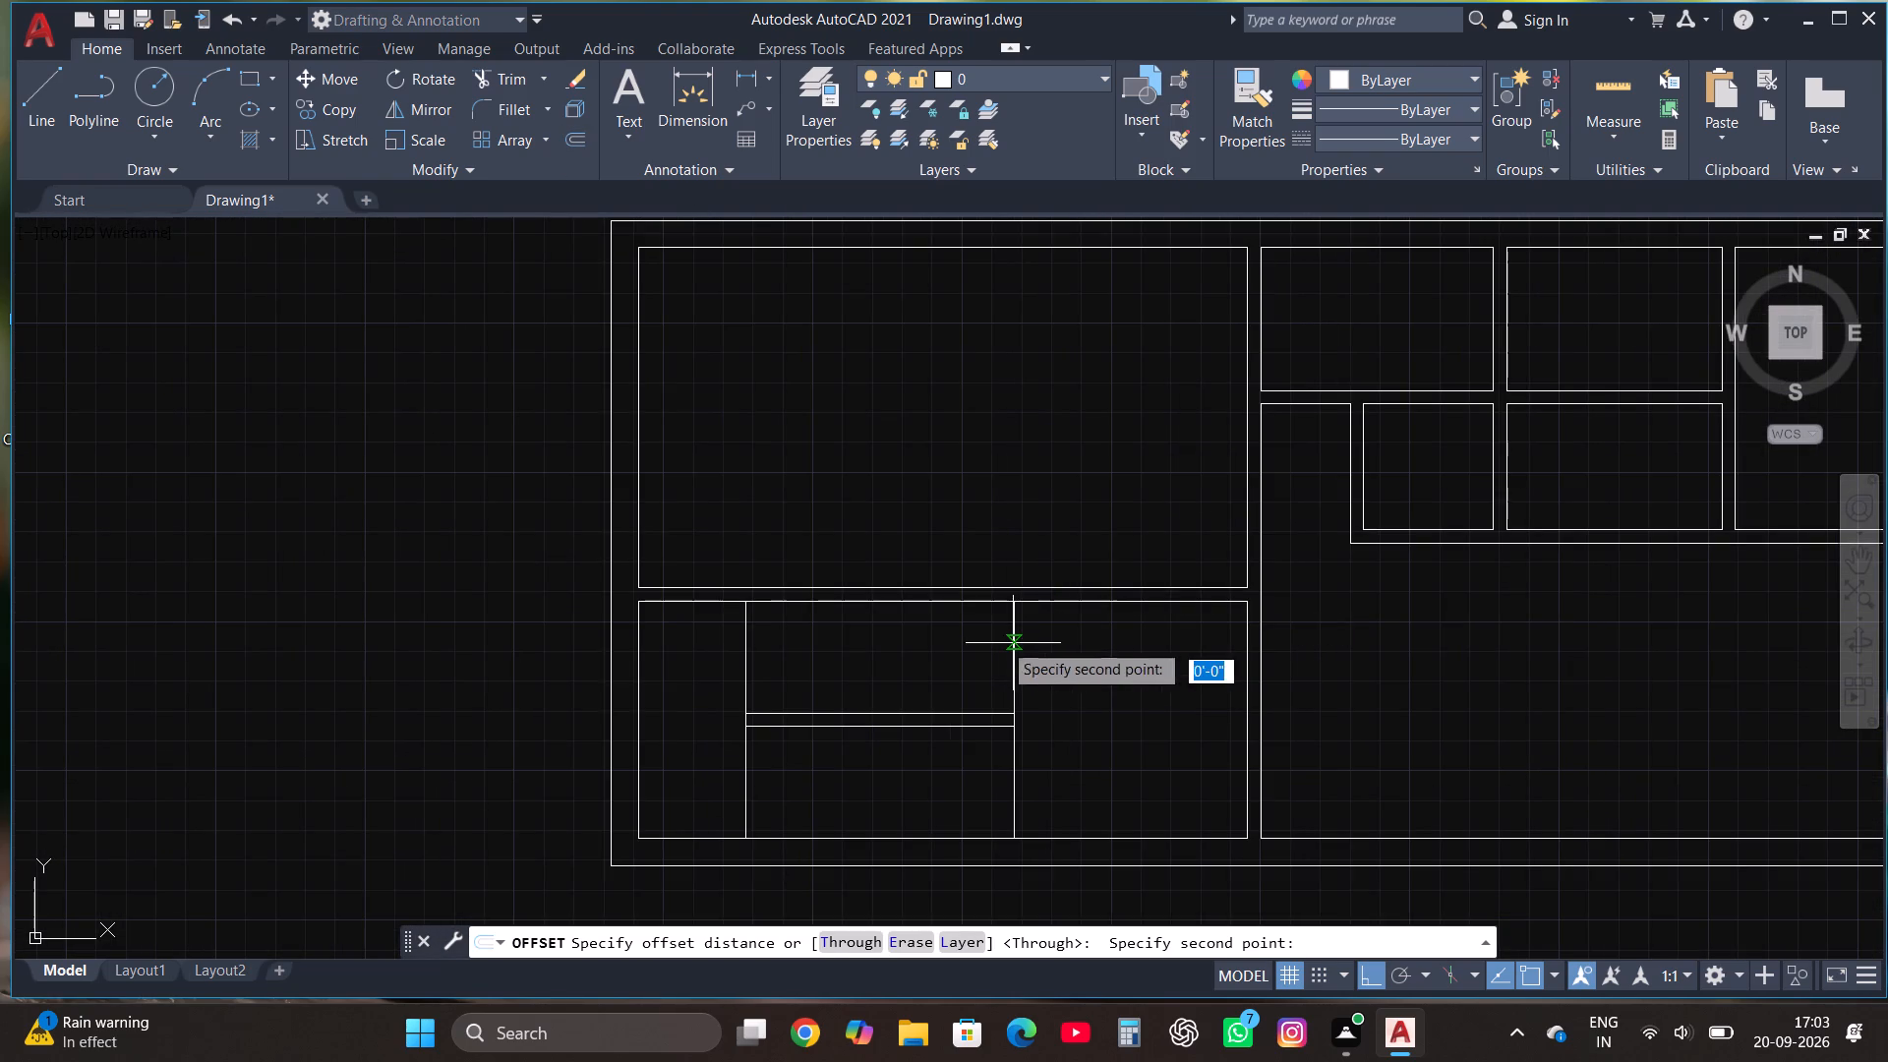
{"action": "left_click", "coordinate": [980, 641]}
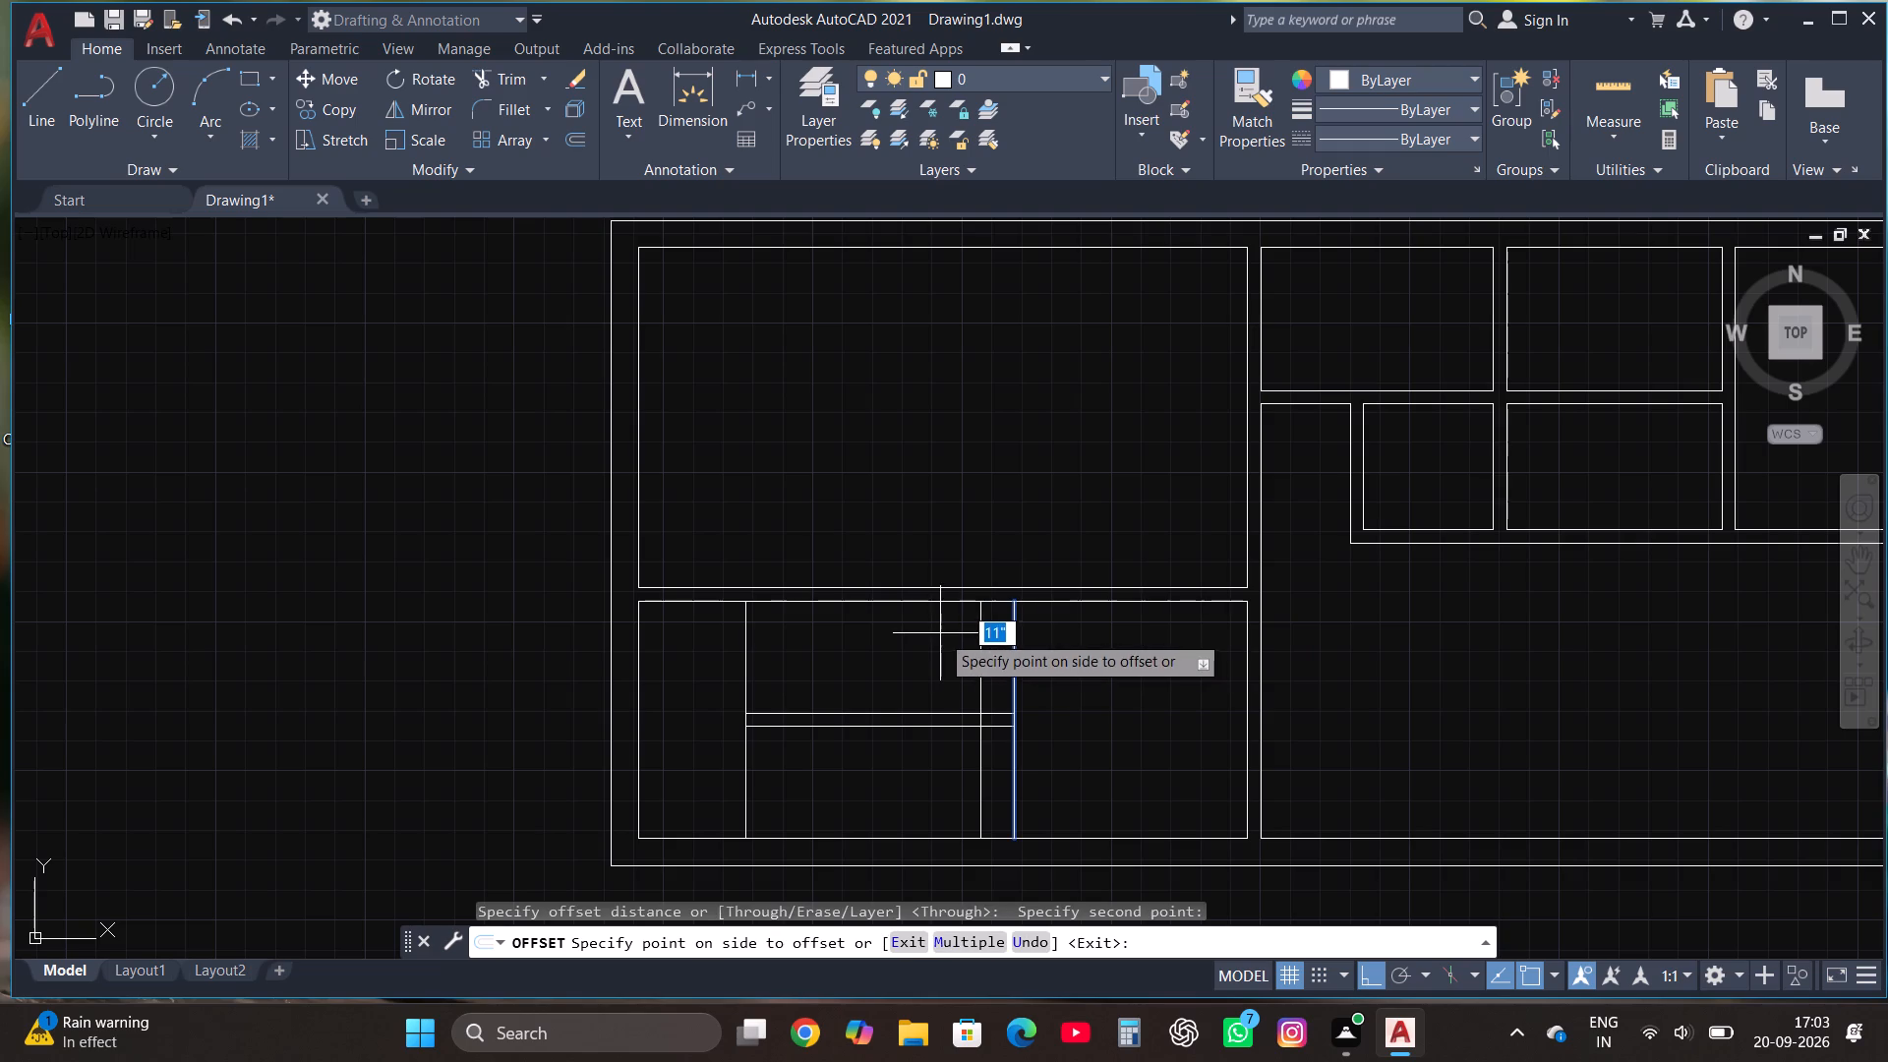
{"action": "left_click", "coordinate": [940, 633]}
{"action": "left_click", "coordinate": [980, 650]}
{"action": "left_click", "coordinate": [826, 638]}
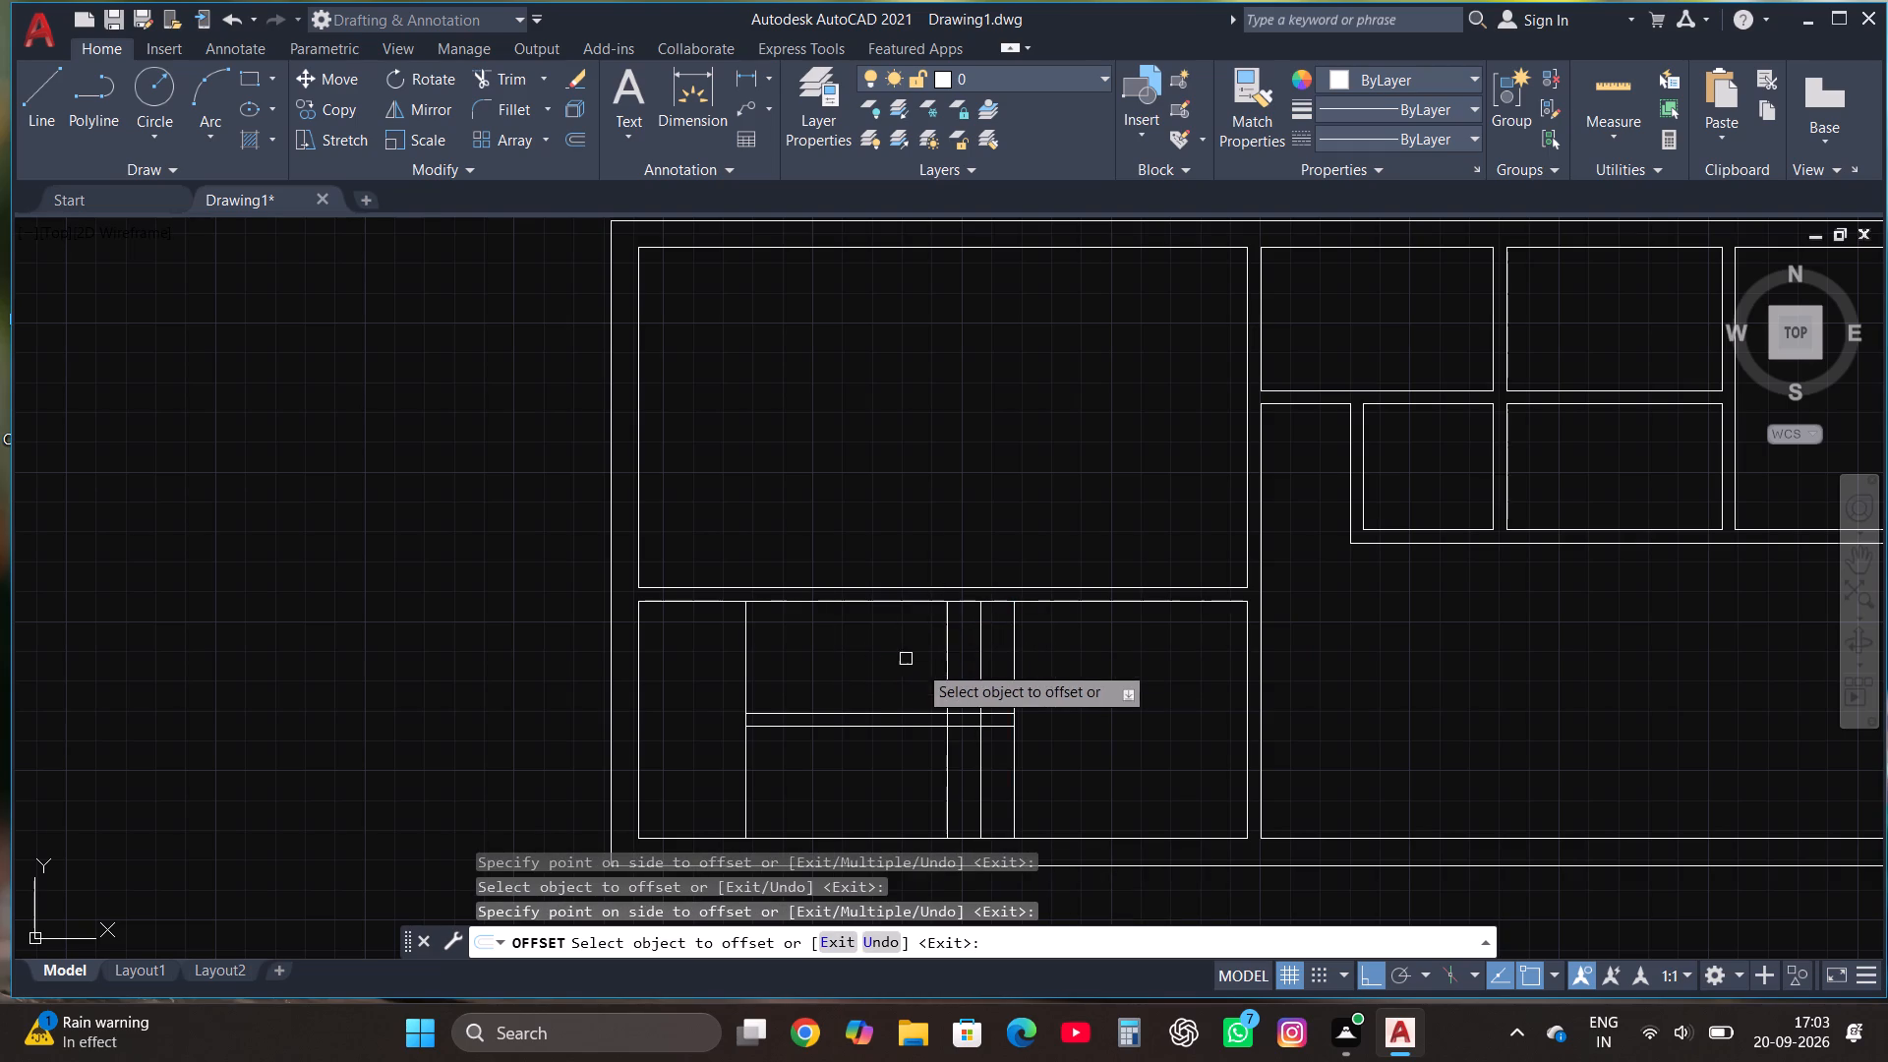
Continue the 11" offsets westward from each newest tread line, adding five more lines up to the western vertical line.
{"action": "left_click", "coordinate": [946, 674]}
{"action": "left_click", "coordinate": [871, 662]}
{"action": "left_click", "coordinate": [909, 663]}
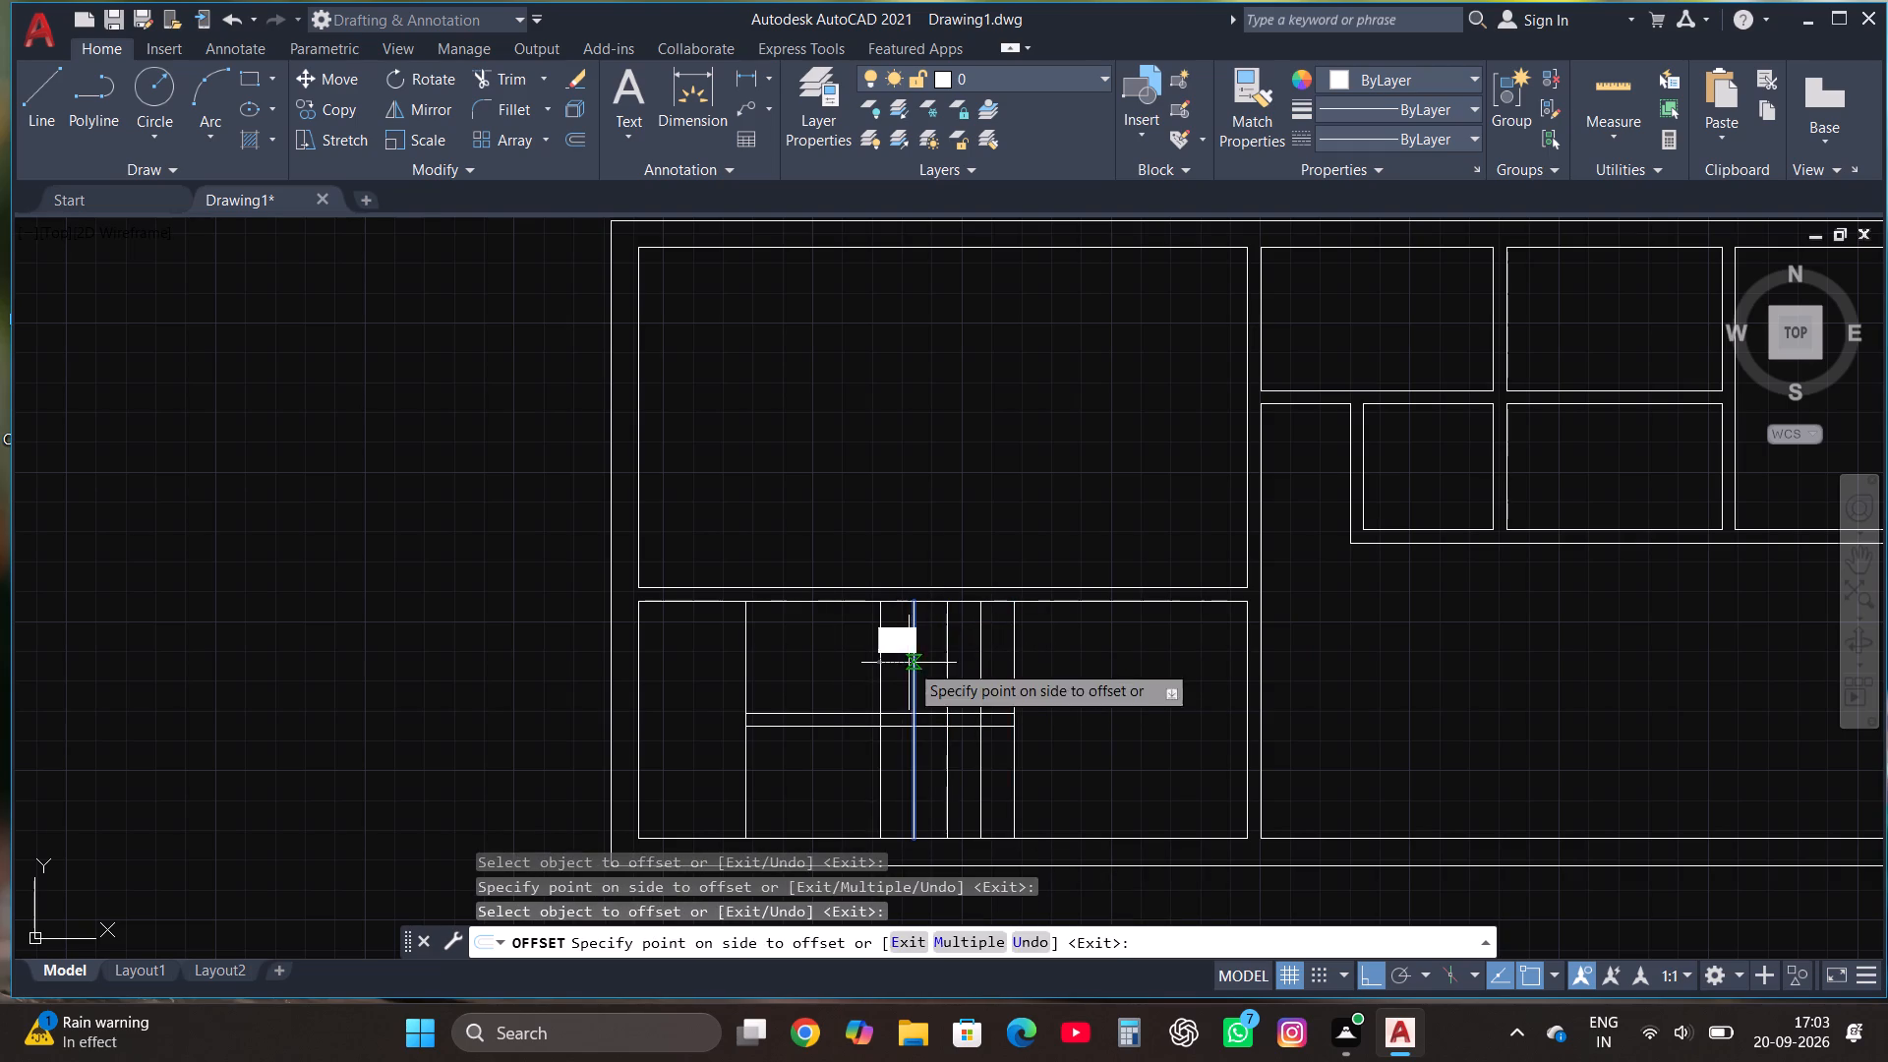
{"action": "left_click", "coordinate": [819, 646]}
{"action": "left_click_drag", "start_coordinate": [882, 656], "coordinate": [868, 656]}
{"action": "left_click", "coordinate": [822, 652]}
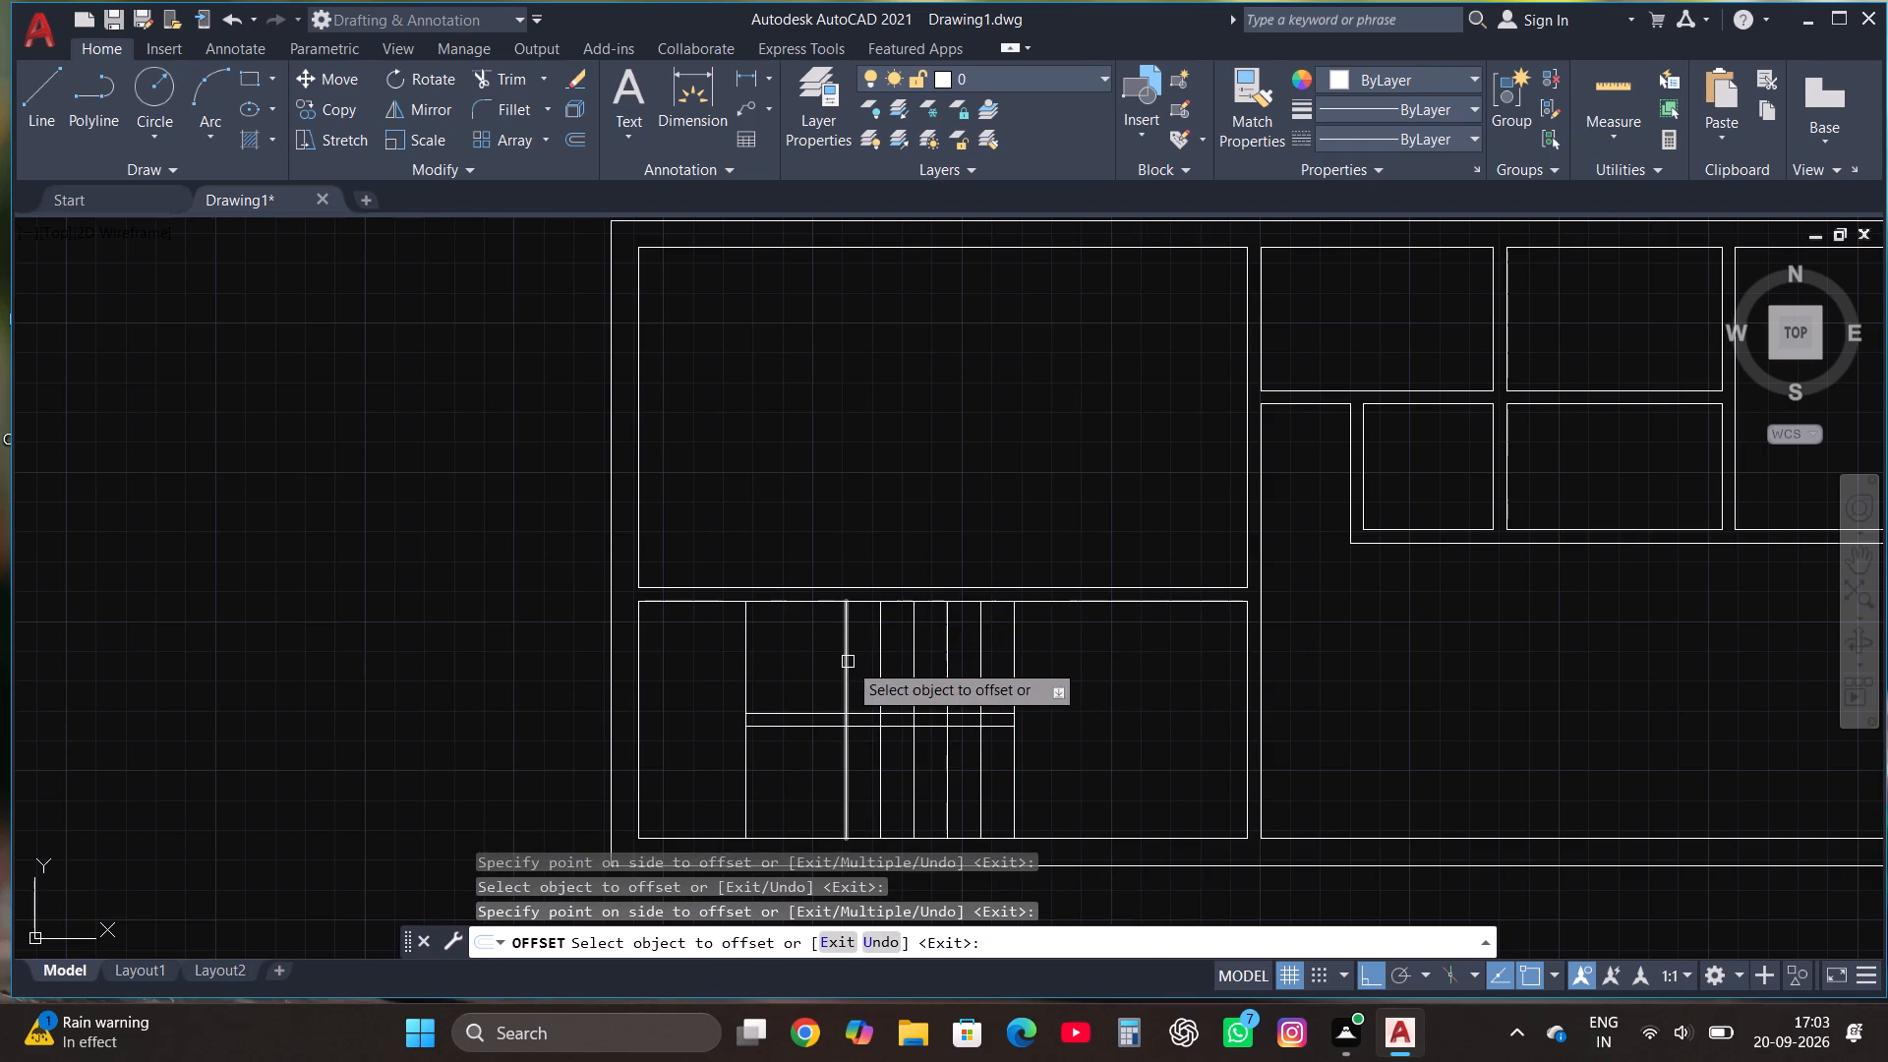
{"action": "left_click", "coordinate": [848, 662]}
{"action": "left_click", "coordinate": [805, 645]}
{"action": "left_click", "coordinate": [819, 650]}
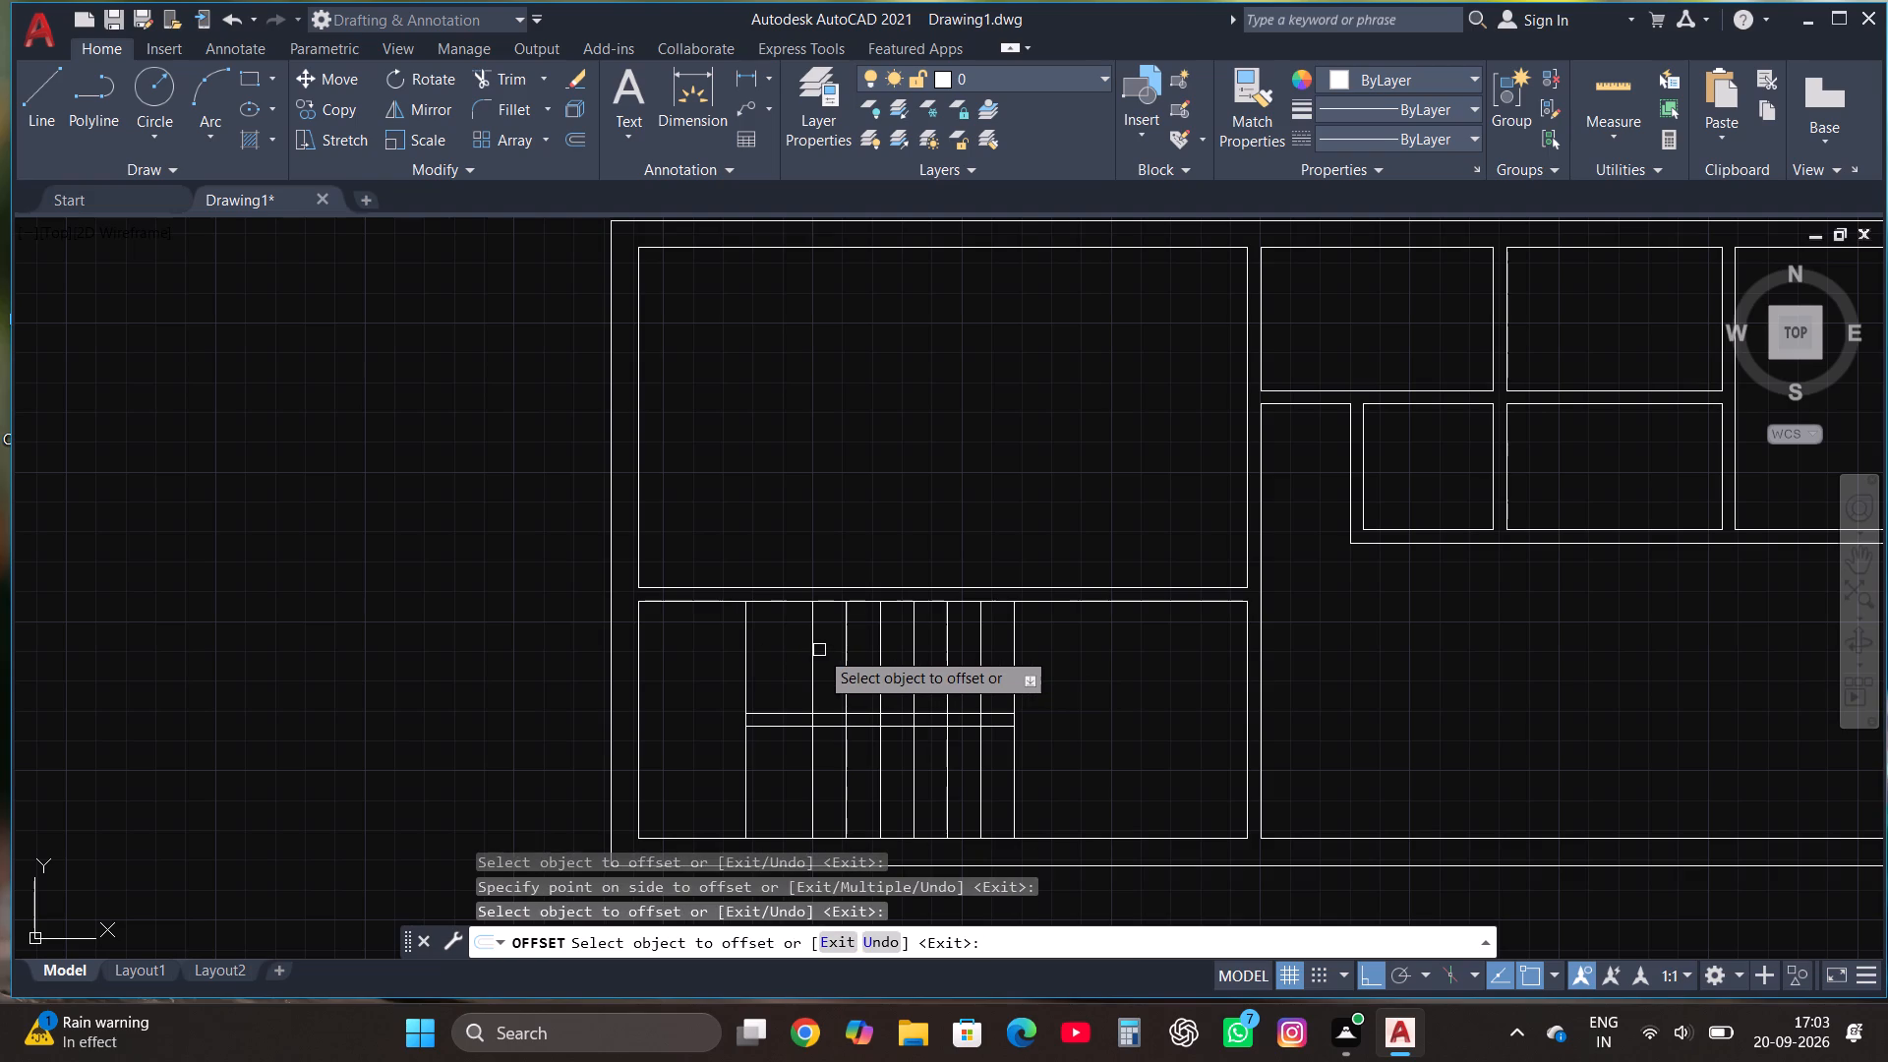
{"action": "left_click", "coordinate": [812, 653]}
{"action": "left_click", "coordinate": [780, 647]}
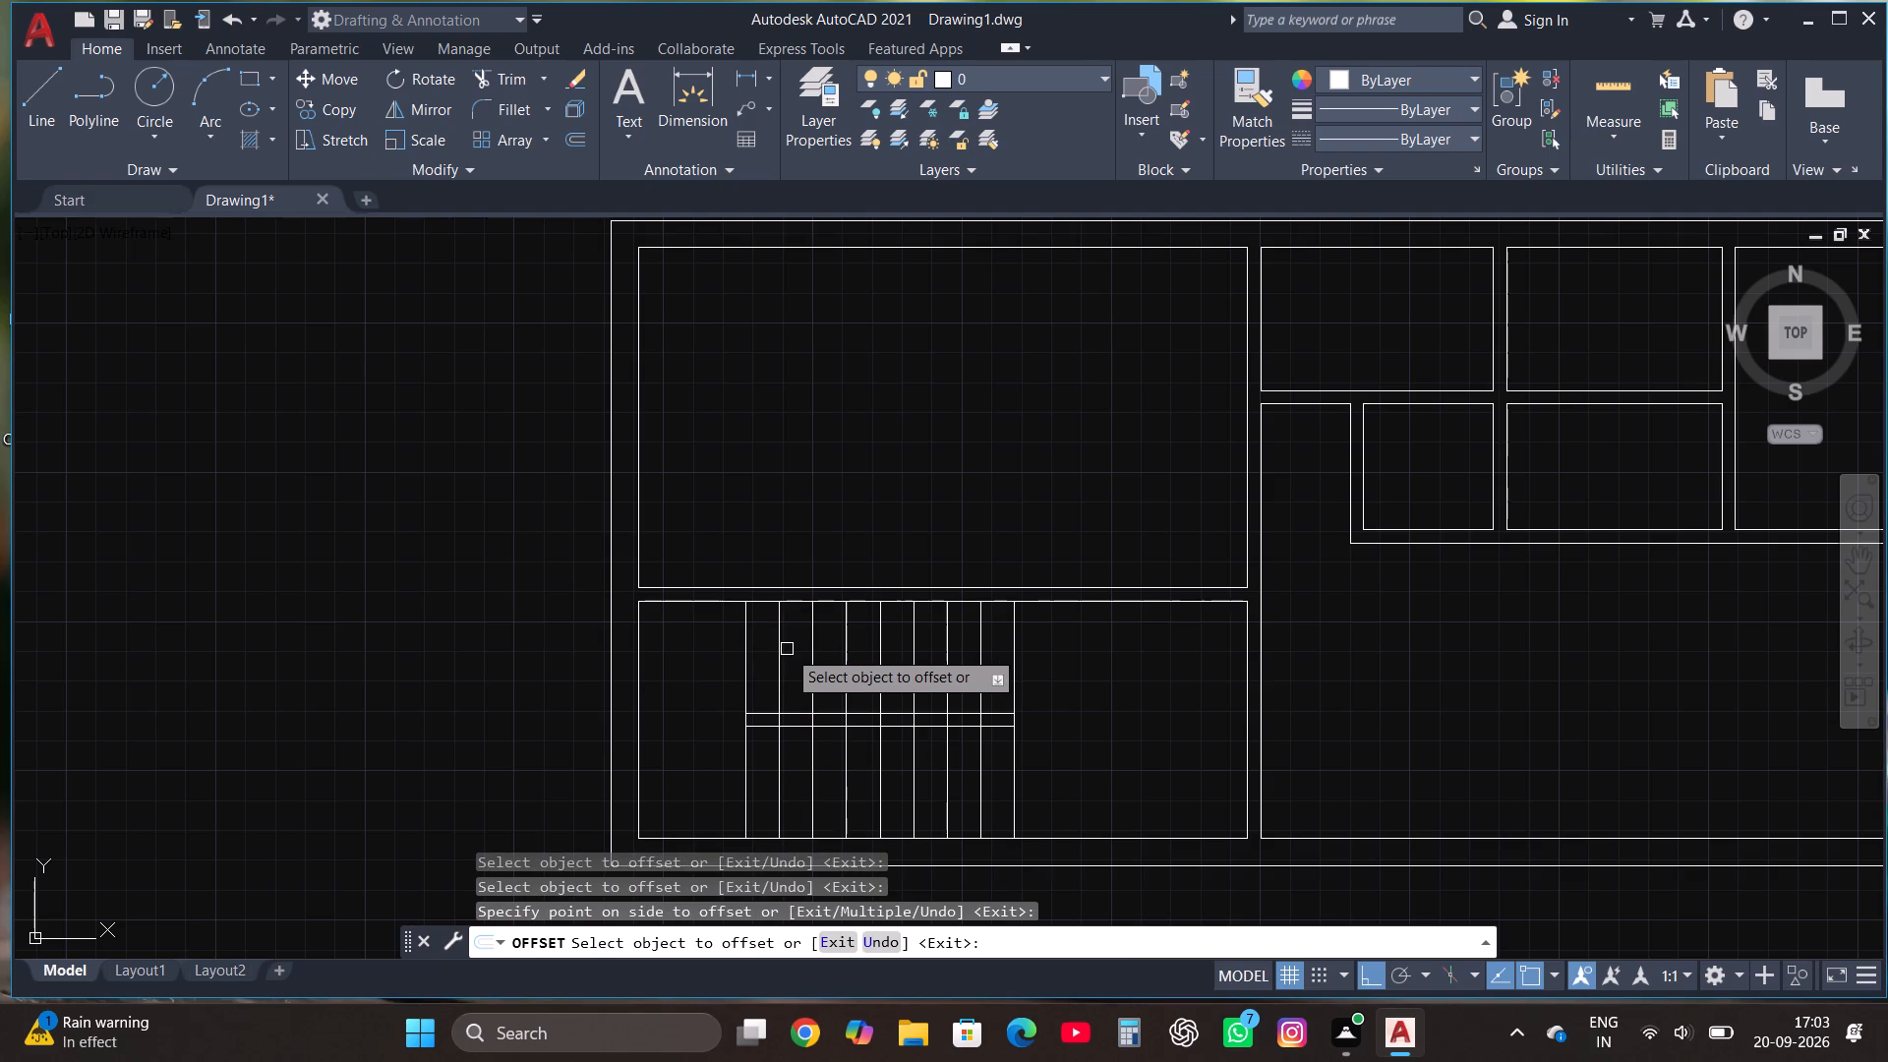
{"action": "left_click", "coordinate": [787, 649]}
{"action": "left_click", "coordinate": [779, 647]}
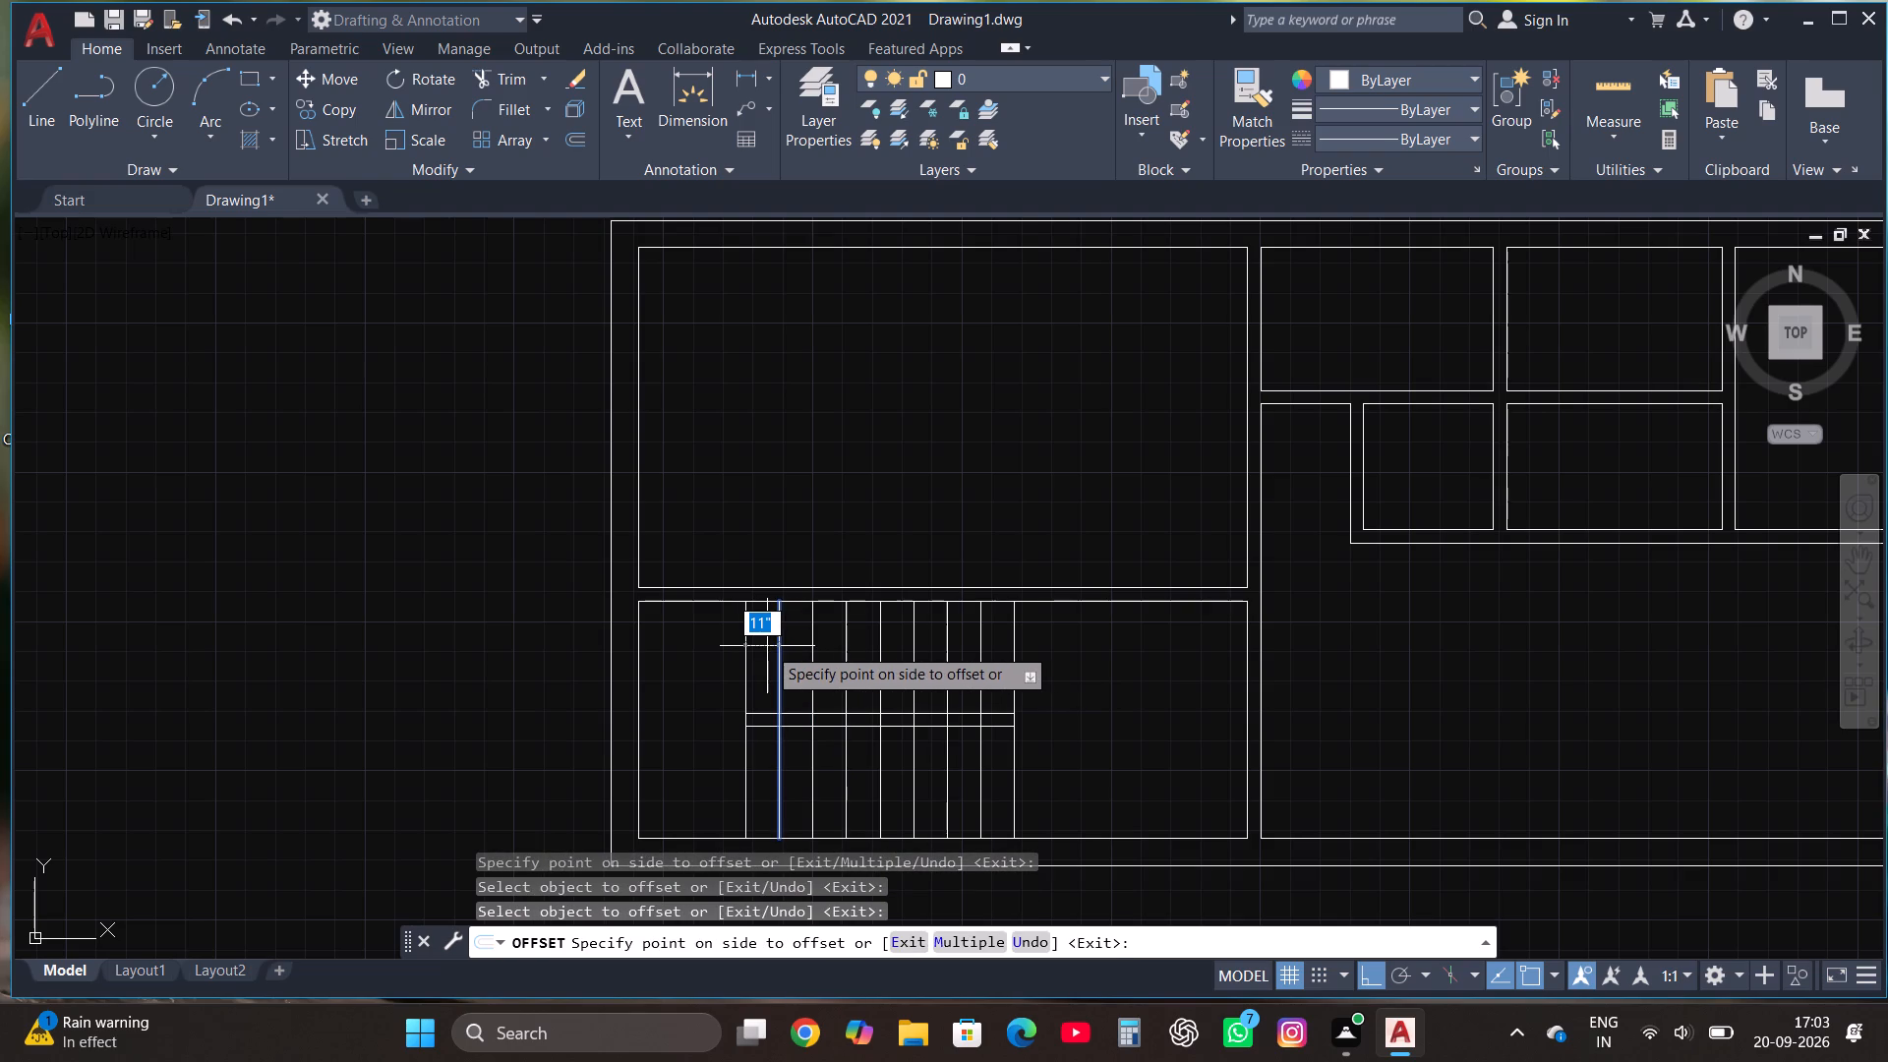
{"action": "key", "text": "Escape"}
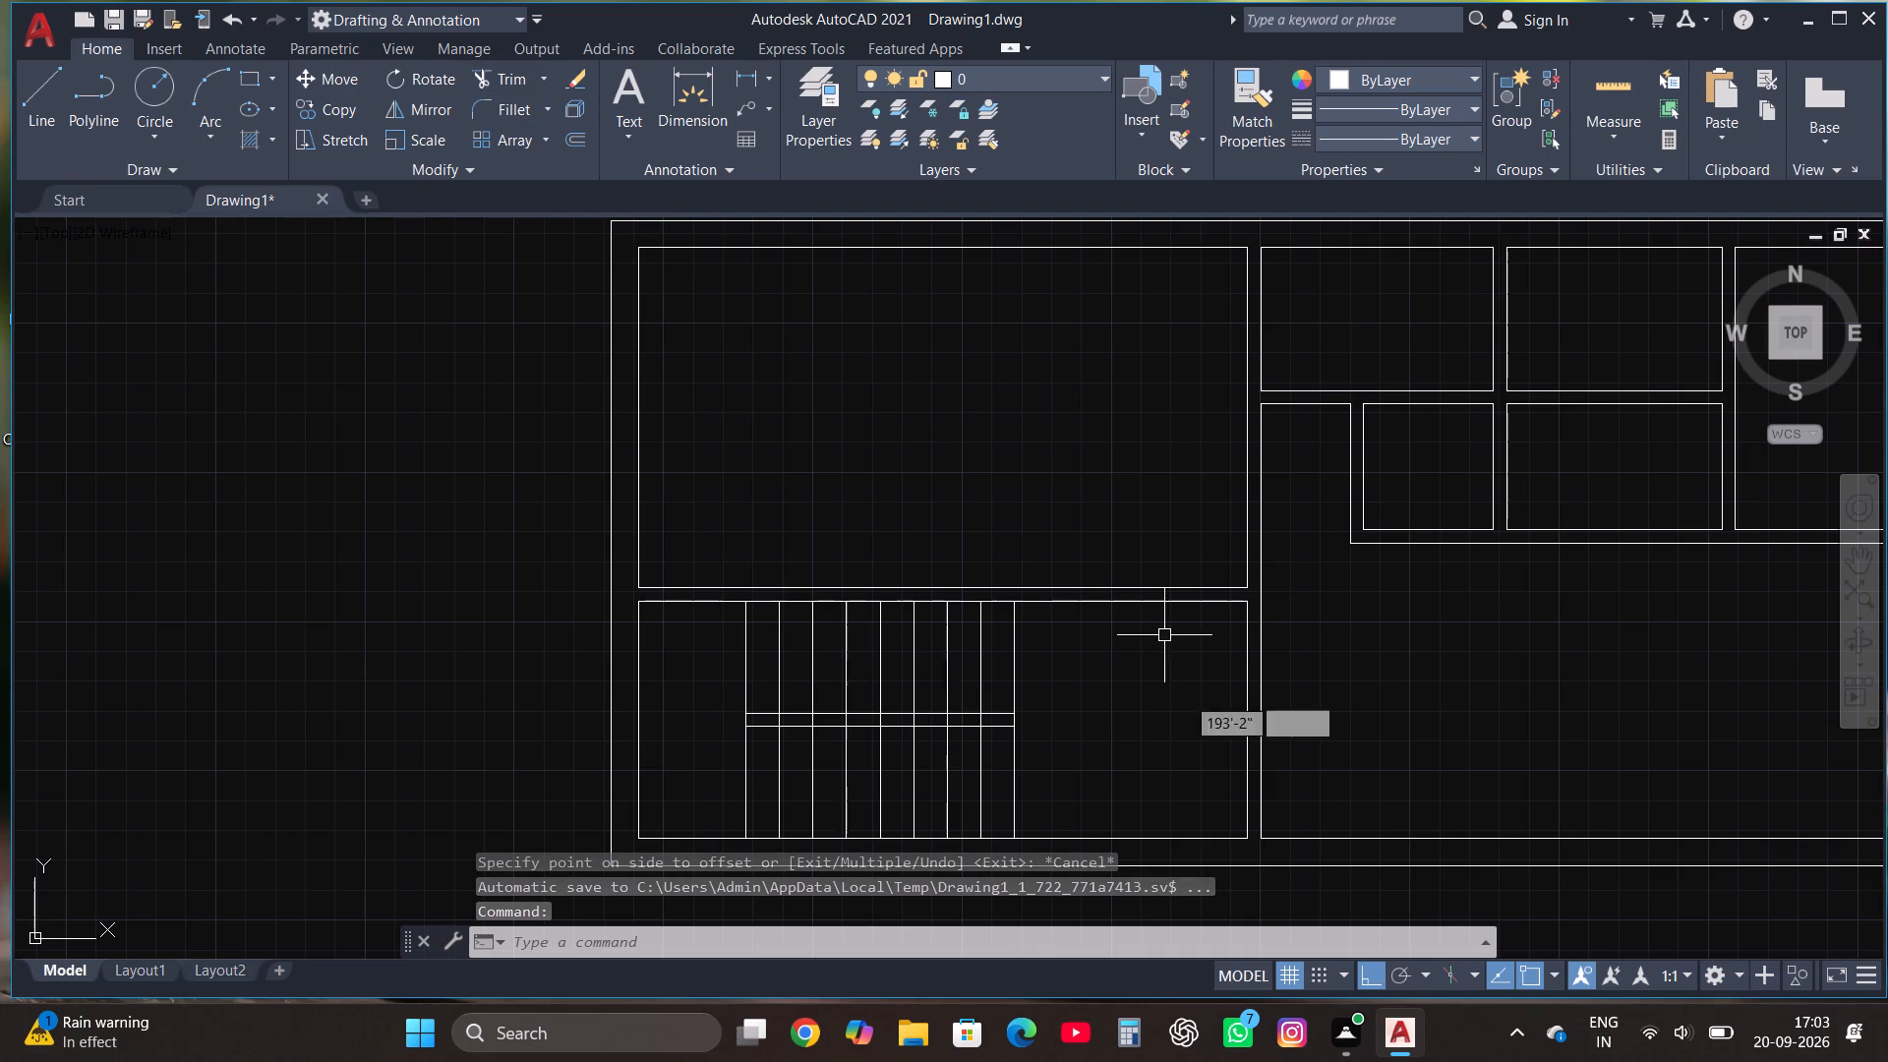
Offset the easternmost stair line 11" to the east to add one more tread line.
{"action": "left_click", "coordinate": [1014, 760]}
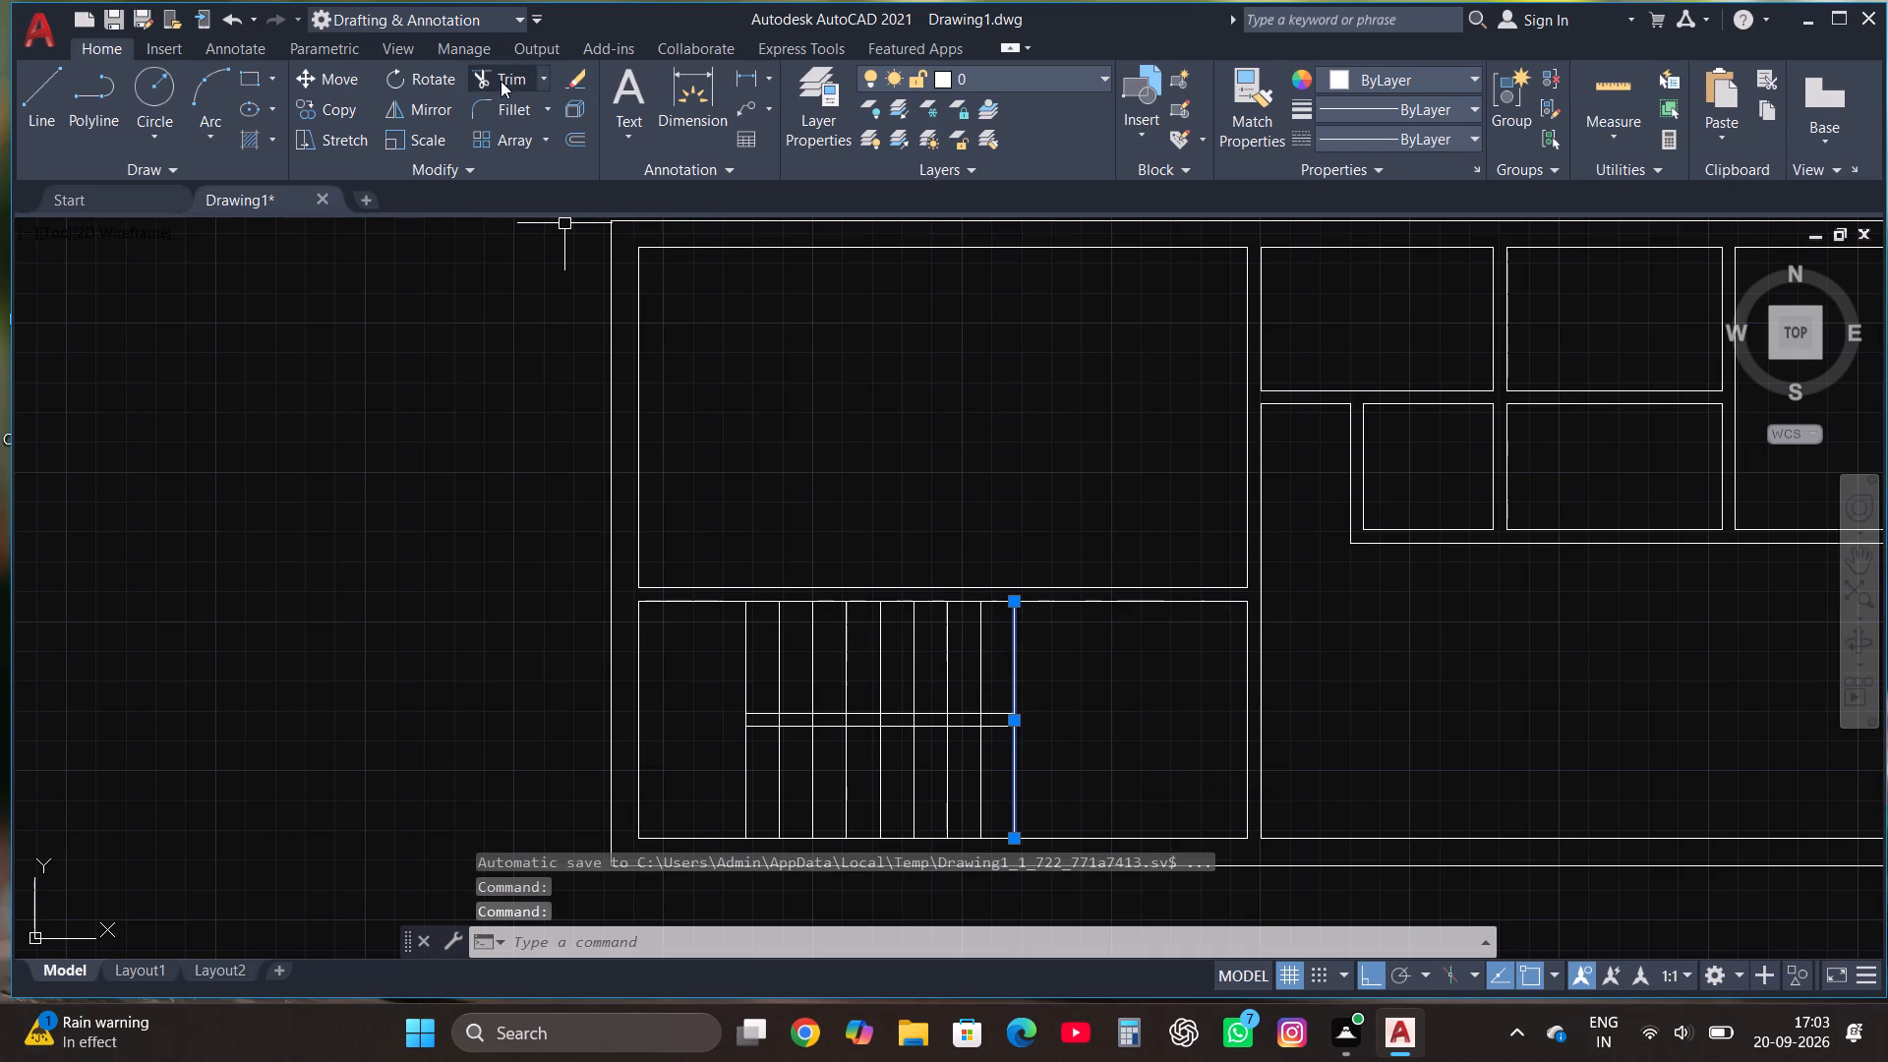
{"action": "left_click", "coordinate": [567, 138]}
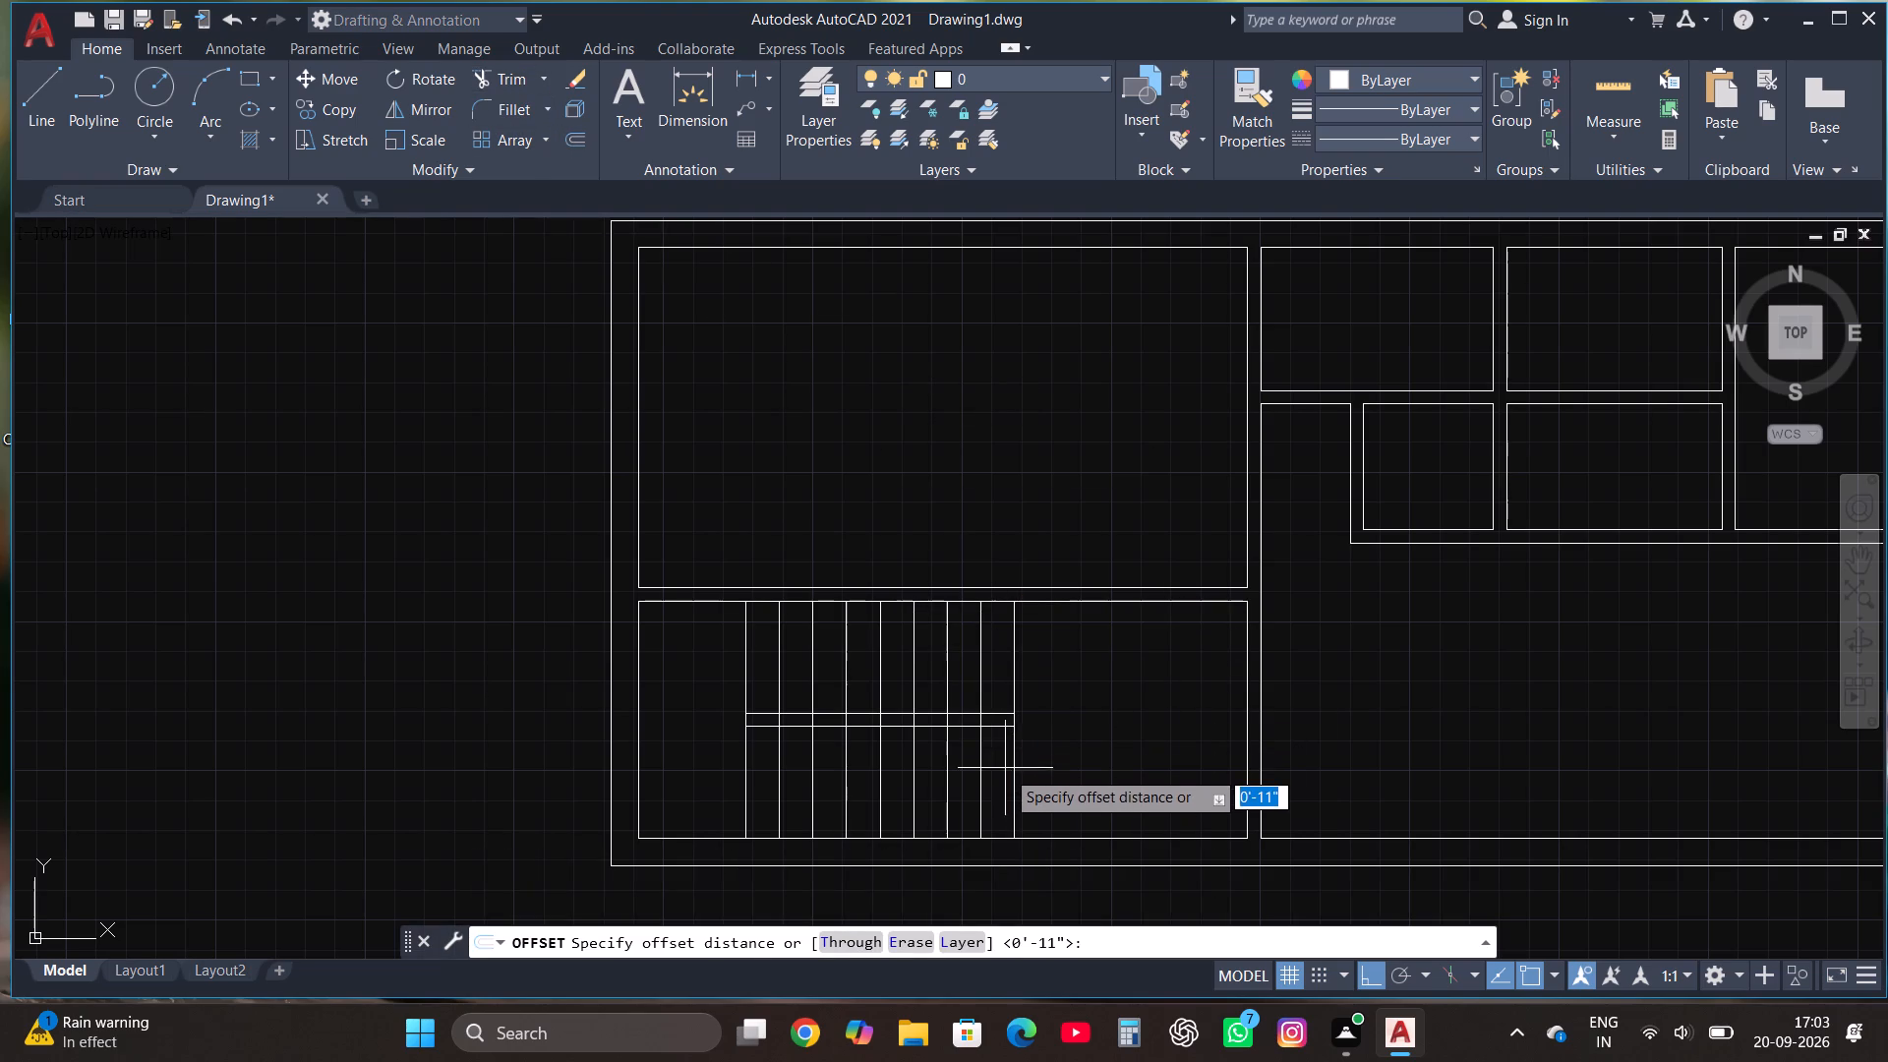
{"action": "left_click", "coordinate": [1011, 775]}
{"action": "left_click", "coordinate": [1054, 779]}
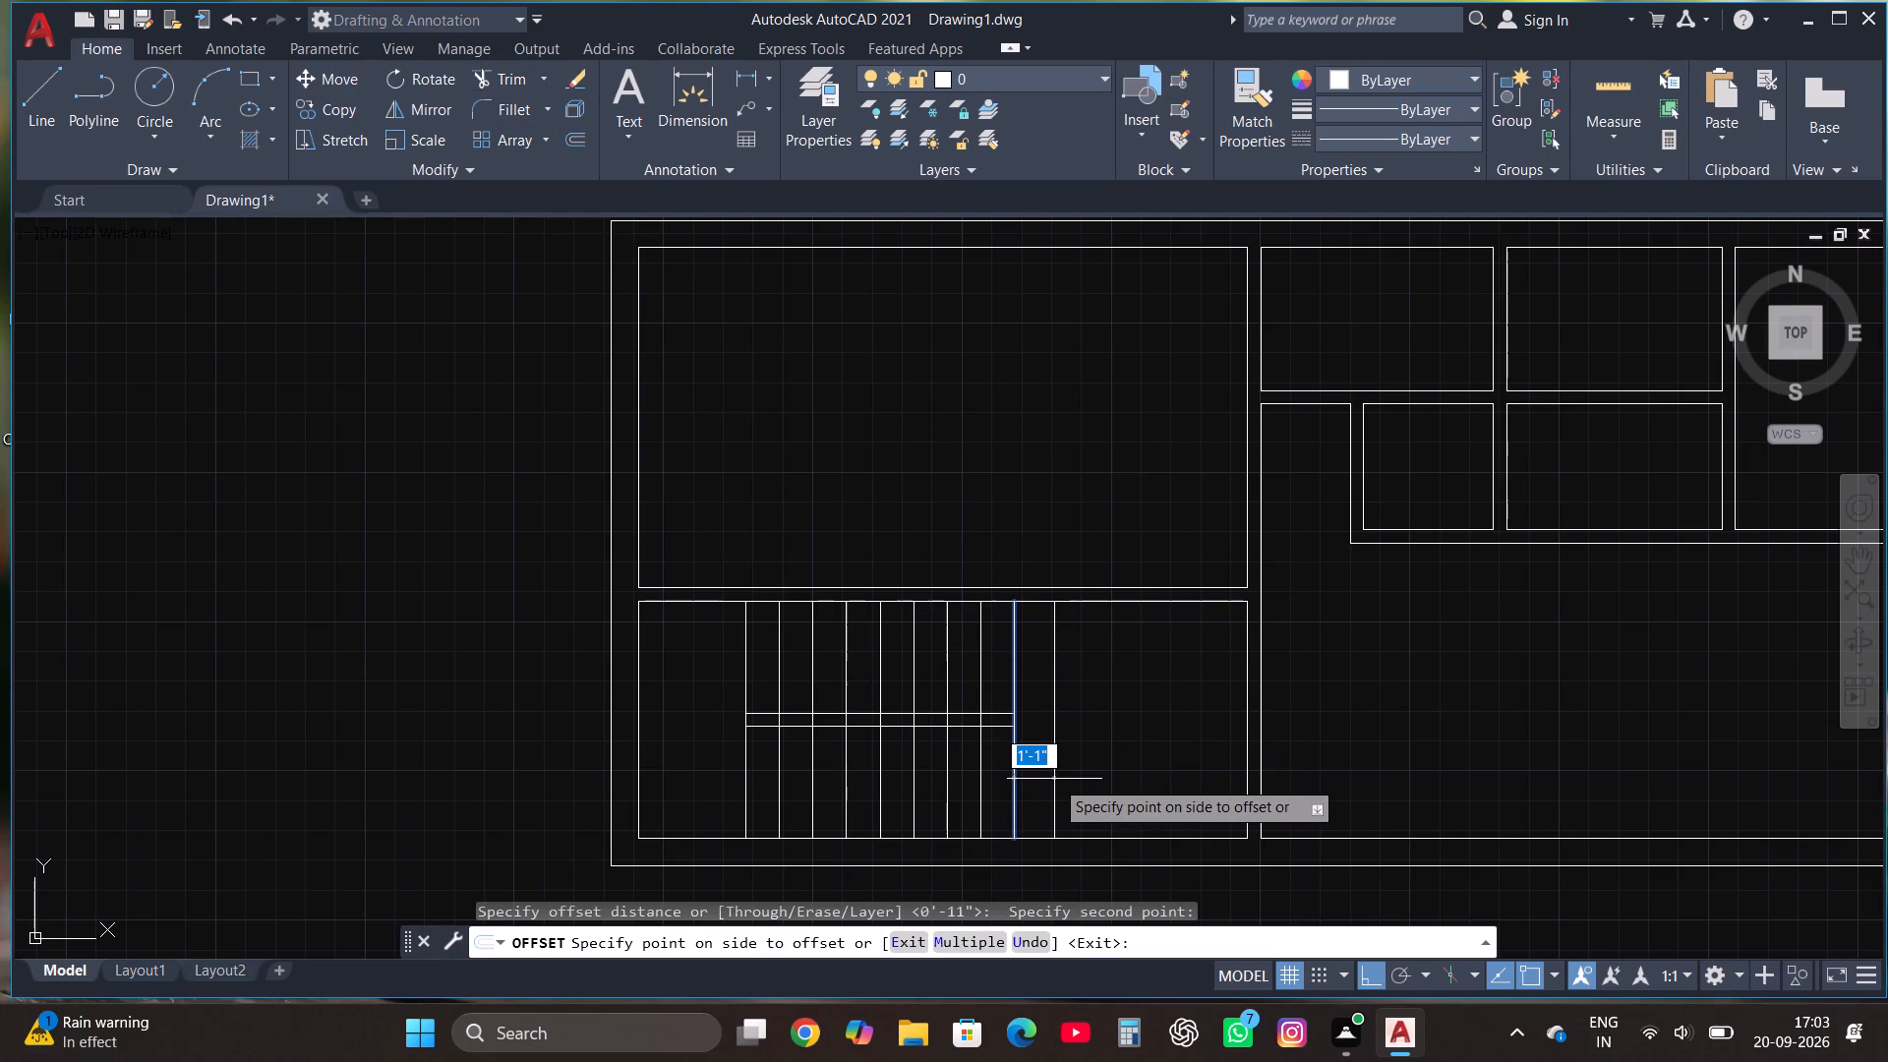
{"action": "key", "text": "1"}
{"action": "type", "text": "1\""}
{"action": "key", "text": "Return"}
{"action": "key", "text": "Escape"}
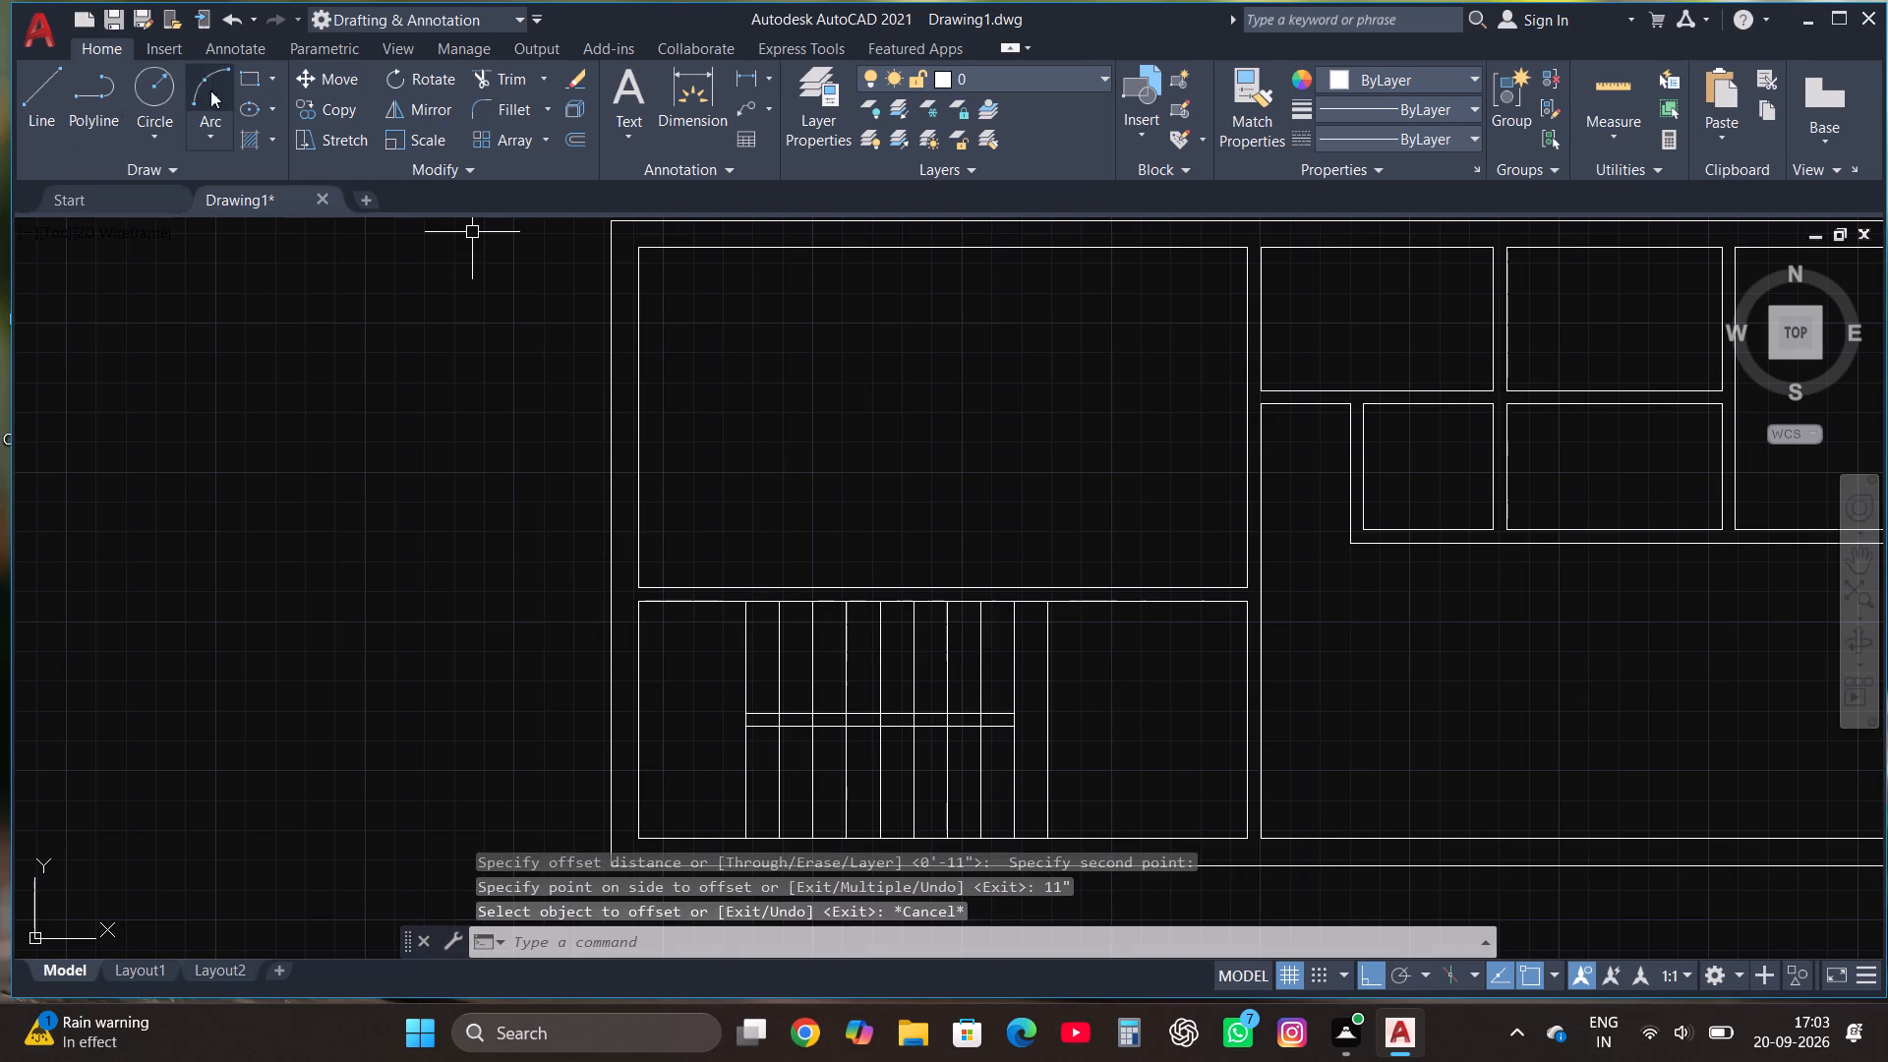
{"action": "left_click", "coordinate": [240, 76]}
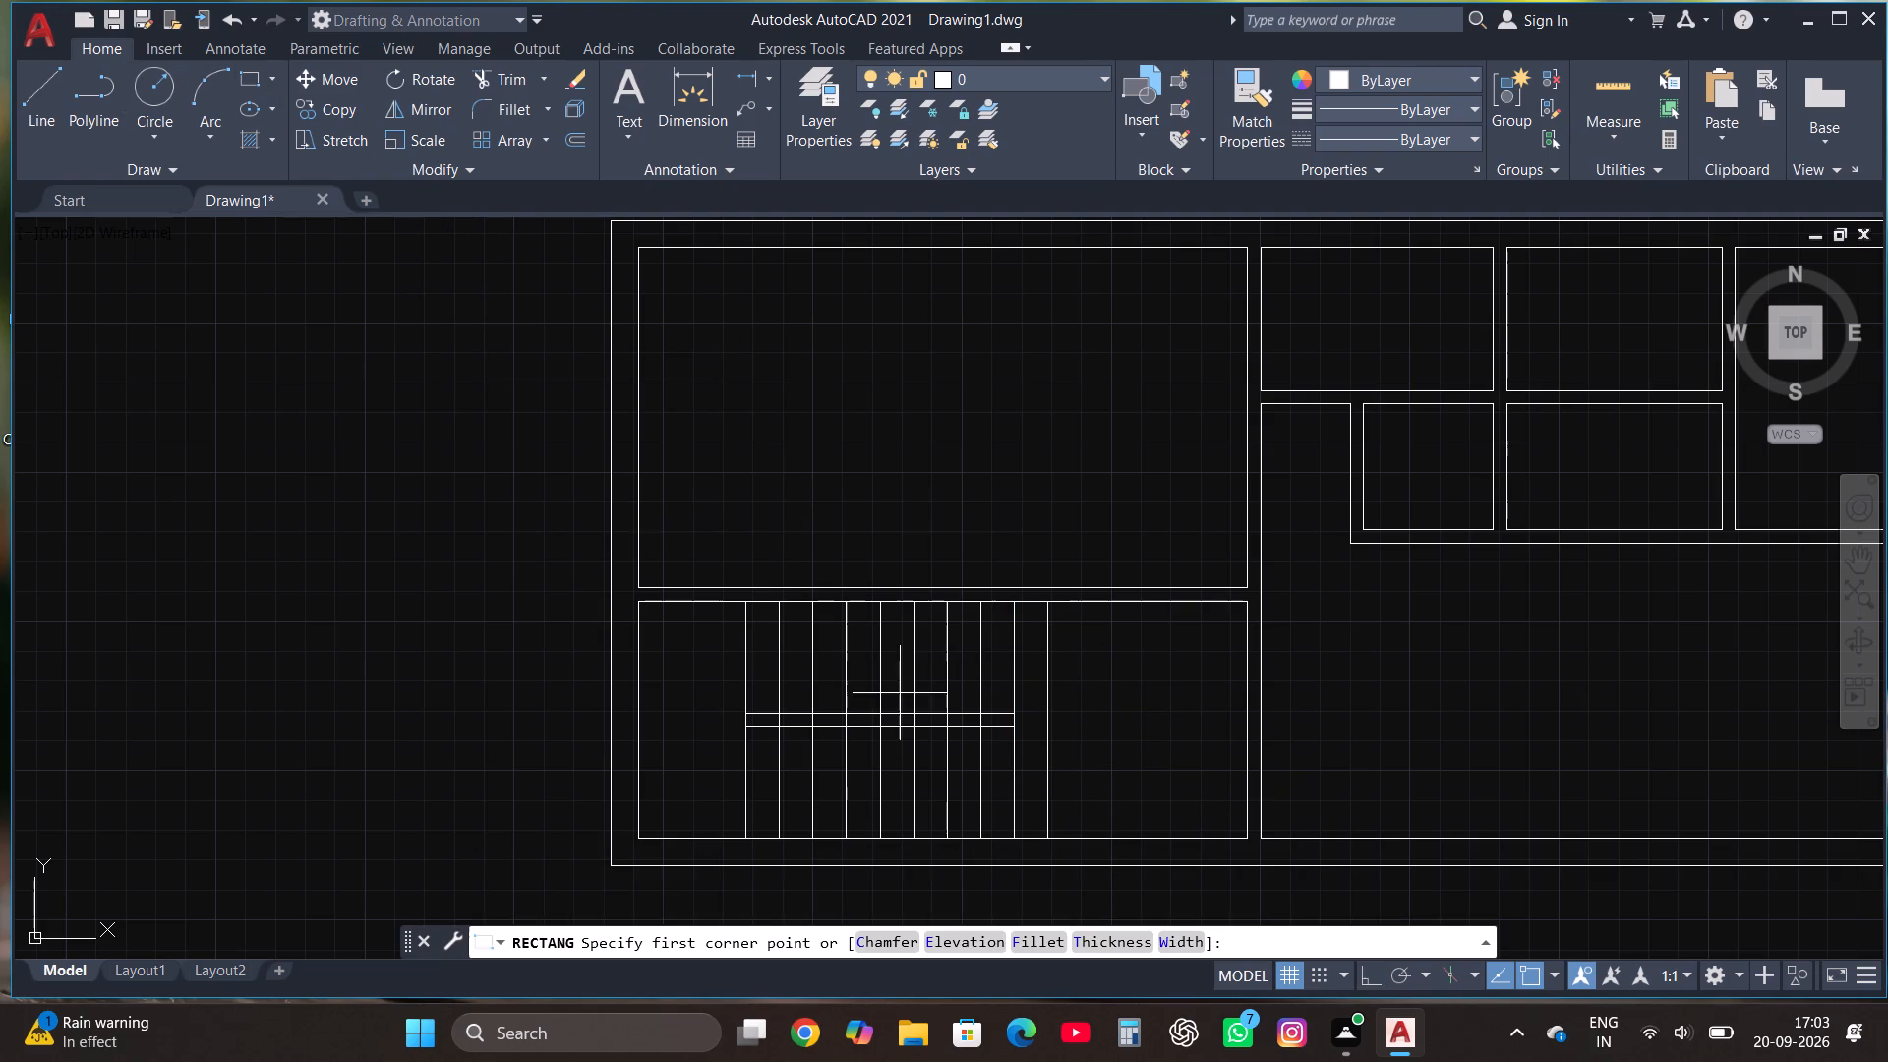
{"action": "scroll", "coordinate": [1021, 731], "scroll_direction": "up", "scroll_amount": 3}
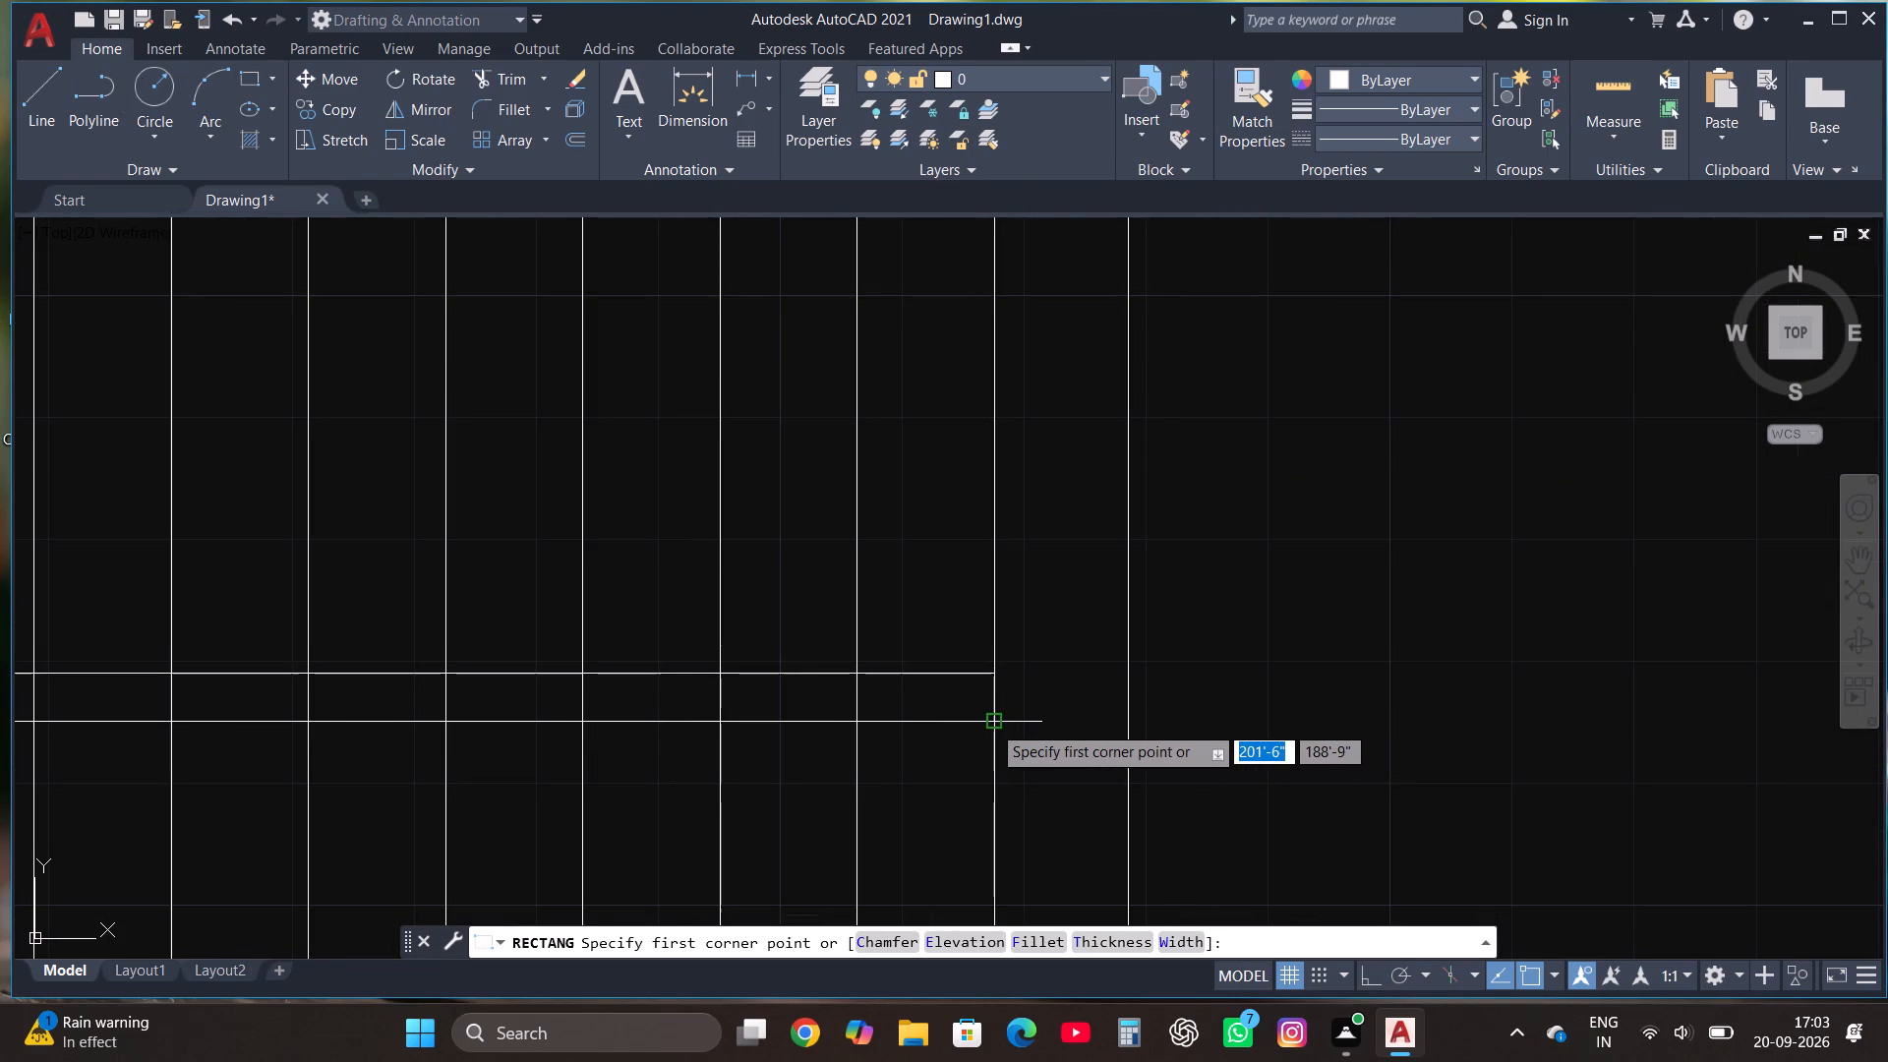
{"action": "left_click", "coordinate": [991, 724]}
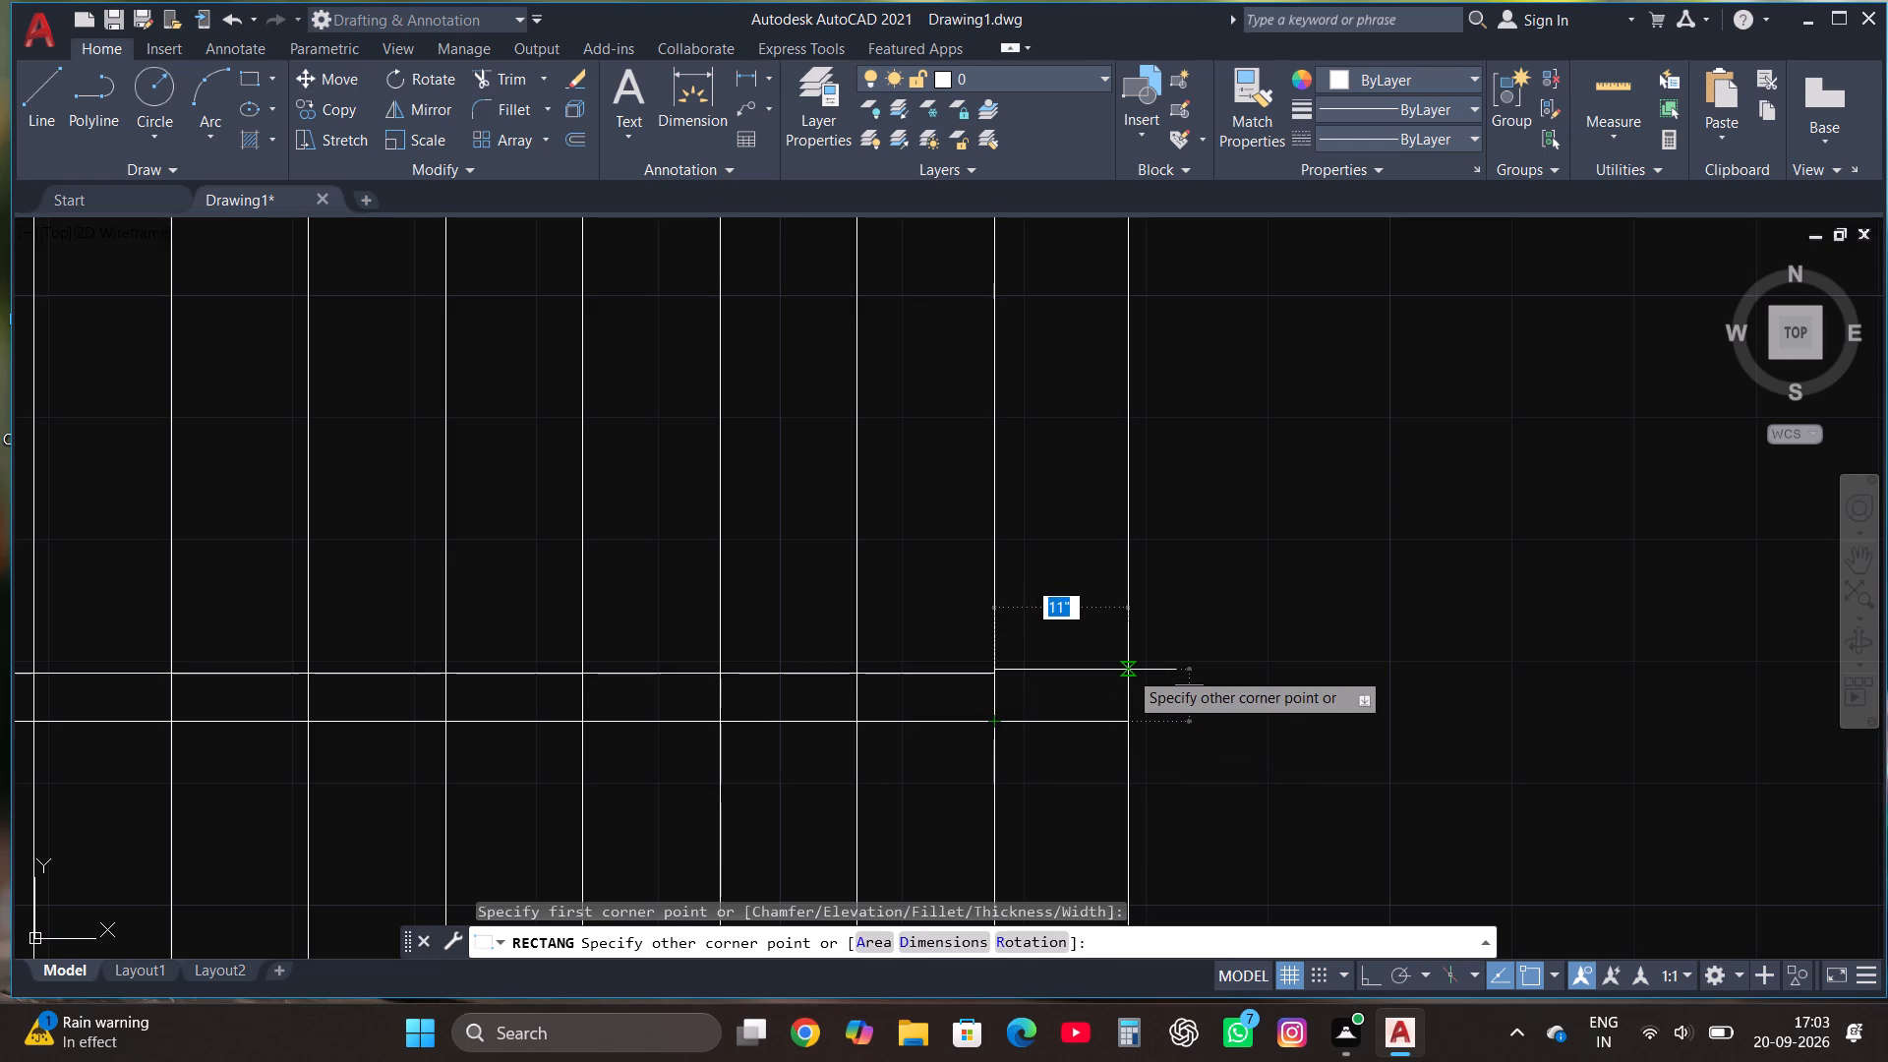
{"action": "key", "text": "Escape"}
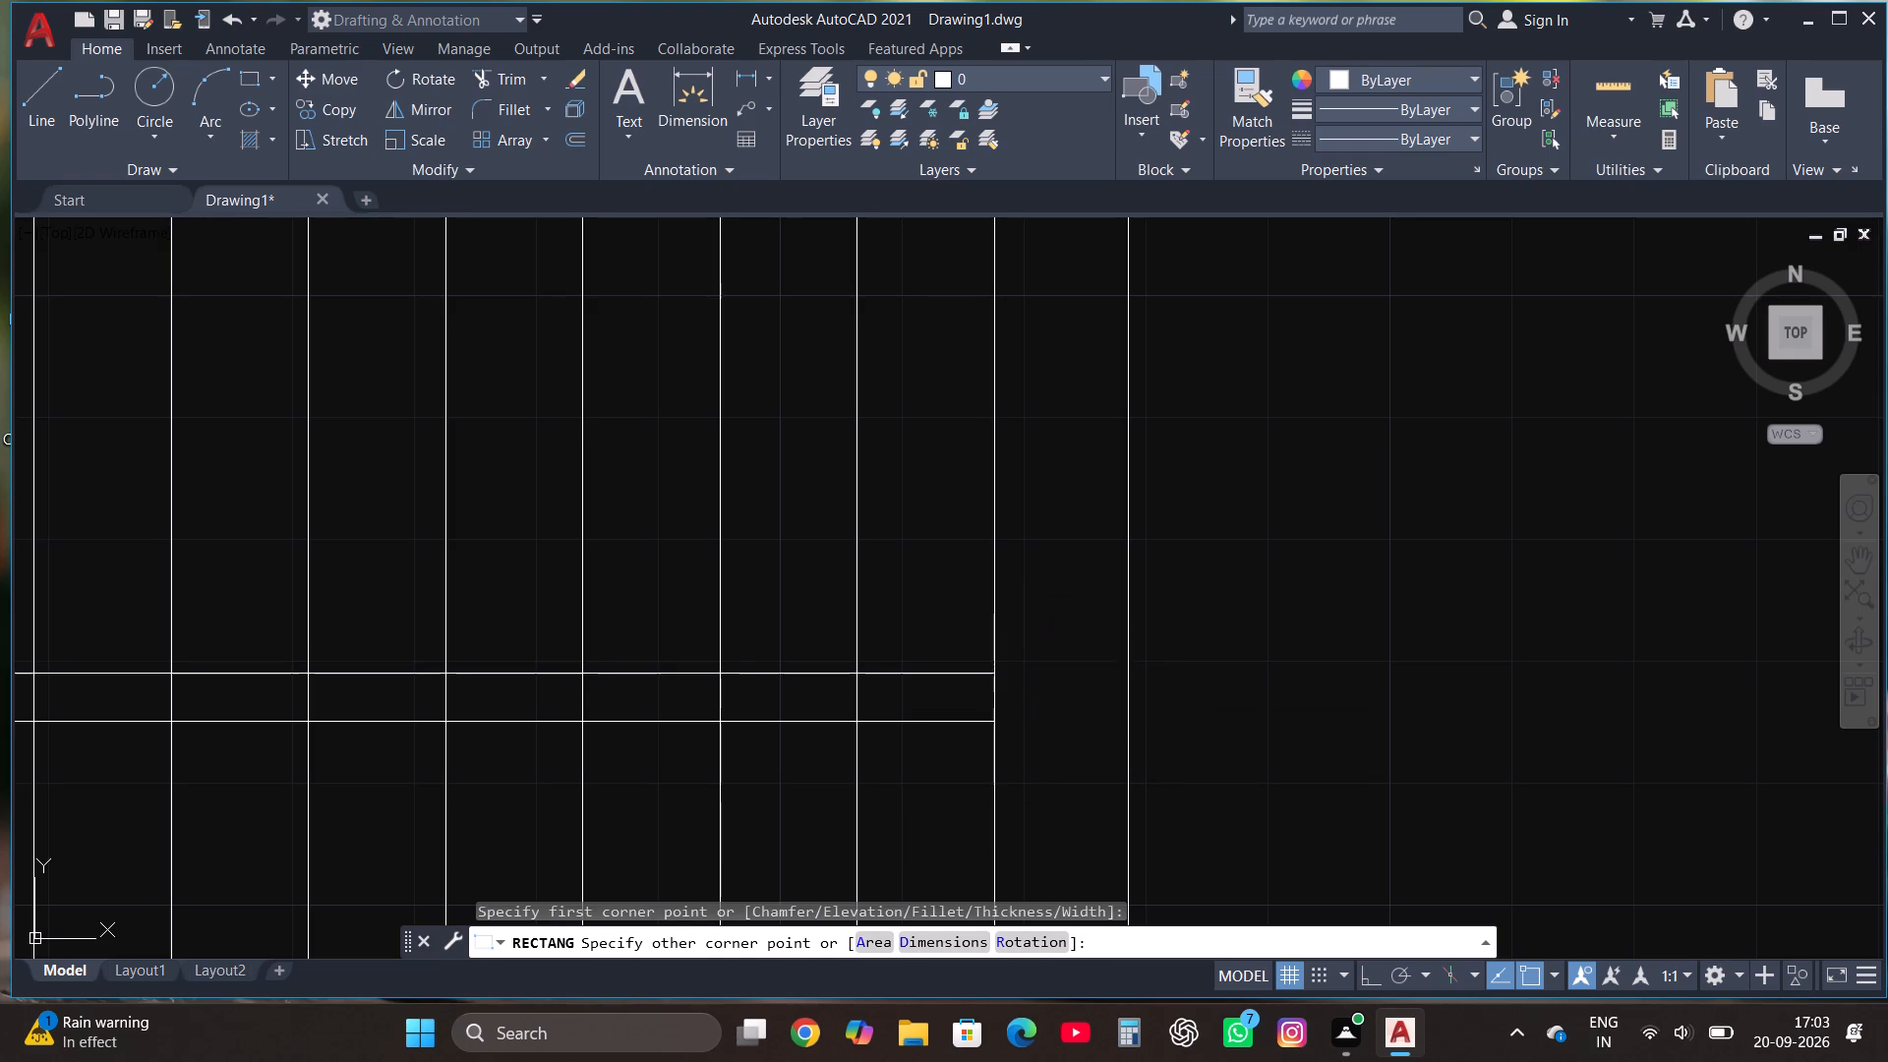
Draw two horizontal lines continuing the stair's middle lines eastward from their east ends, past the new tread line.
{"action": "left_click", "coordinate": [51, 77]}
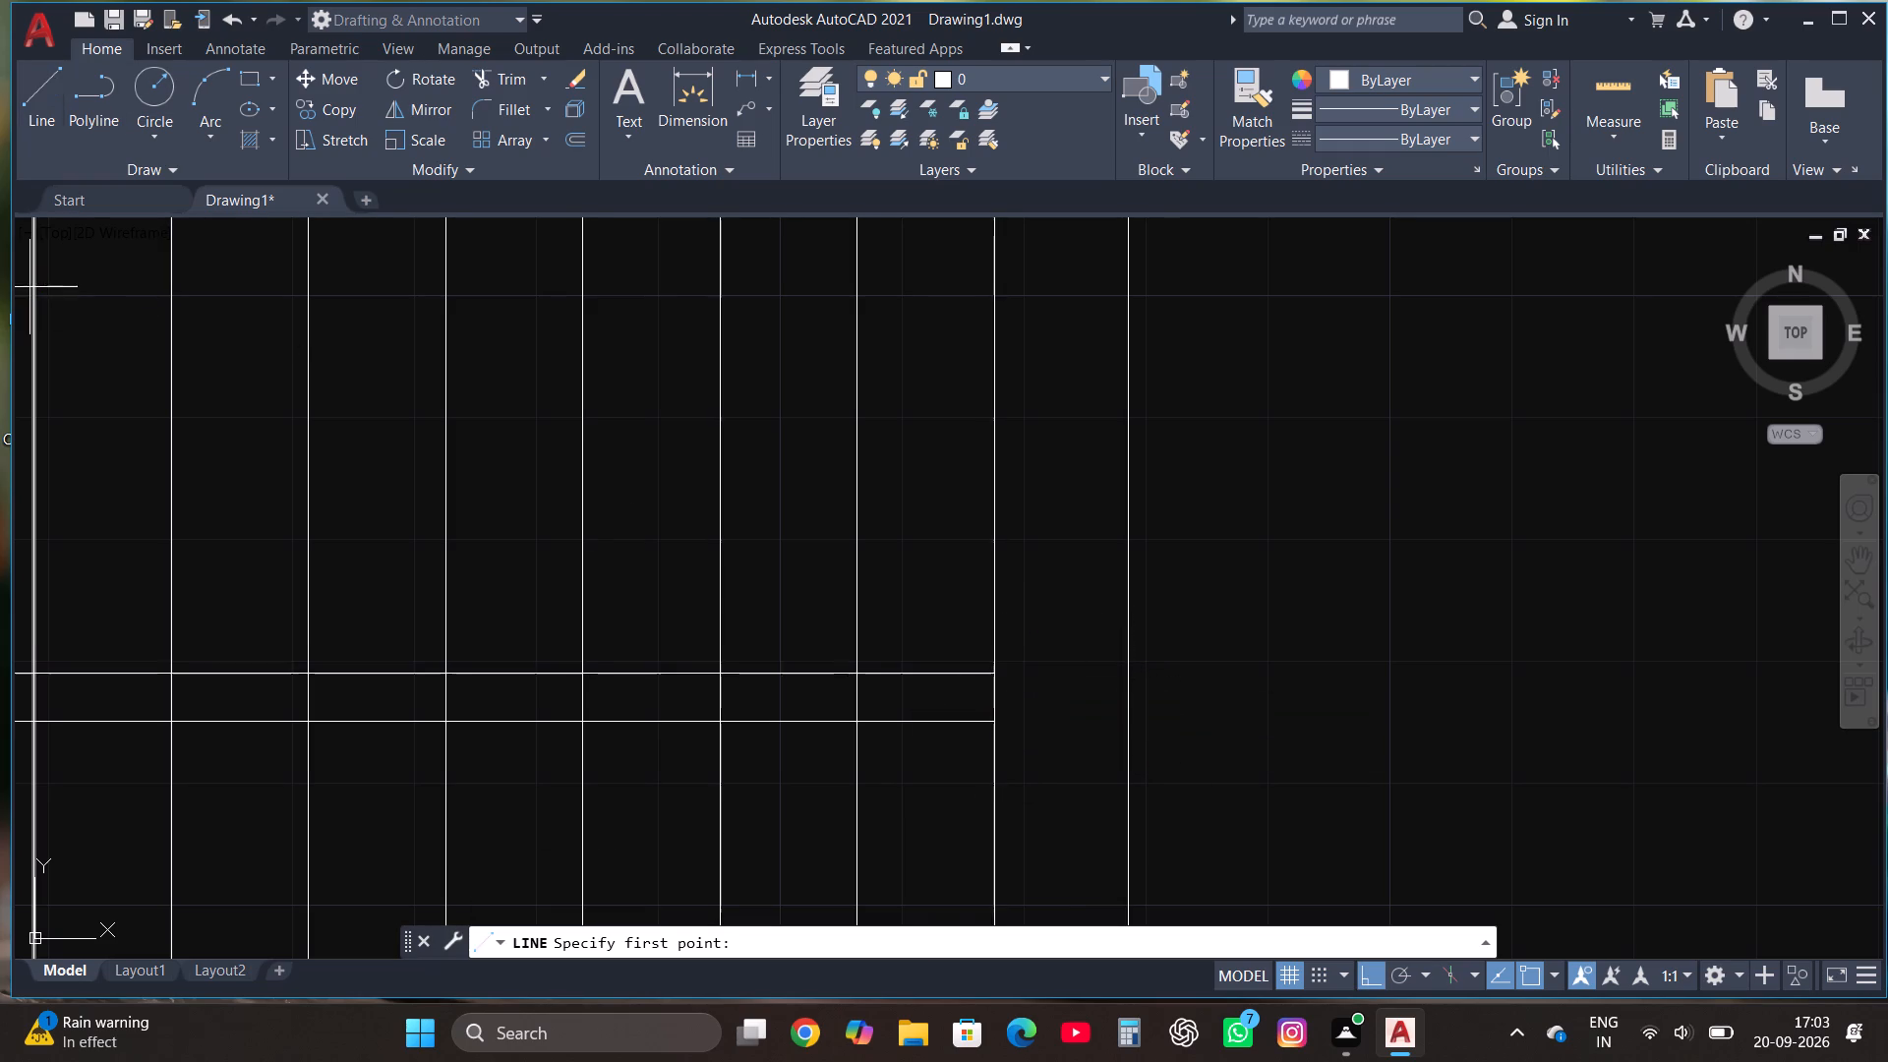
{"action": "left_click", "coordinate": [997, 673]}
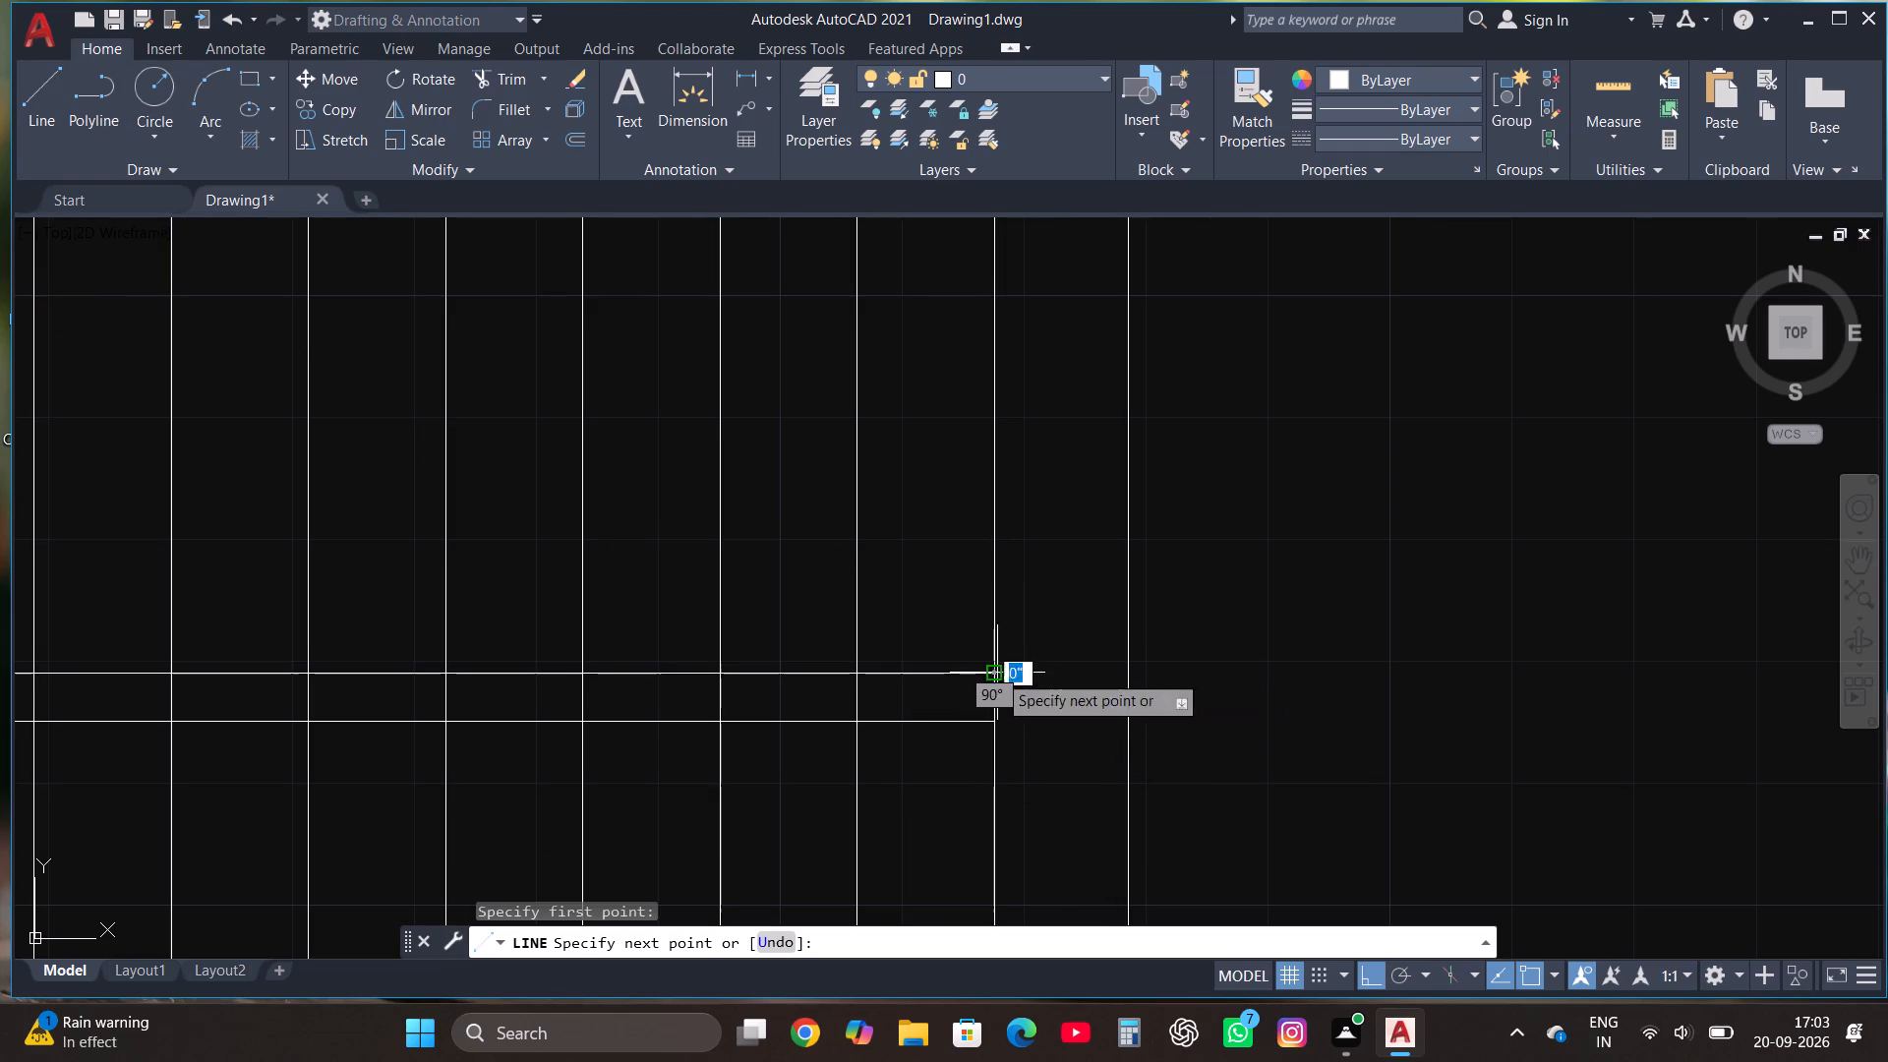
{"action": "left_click", "coordinate": [1207, 657]}
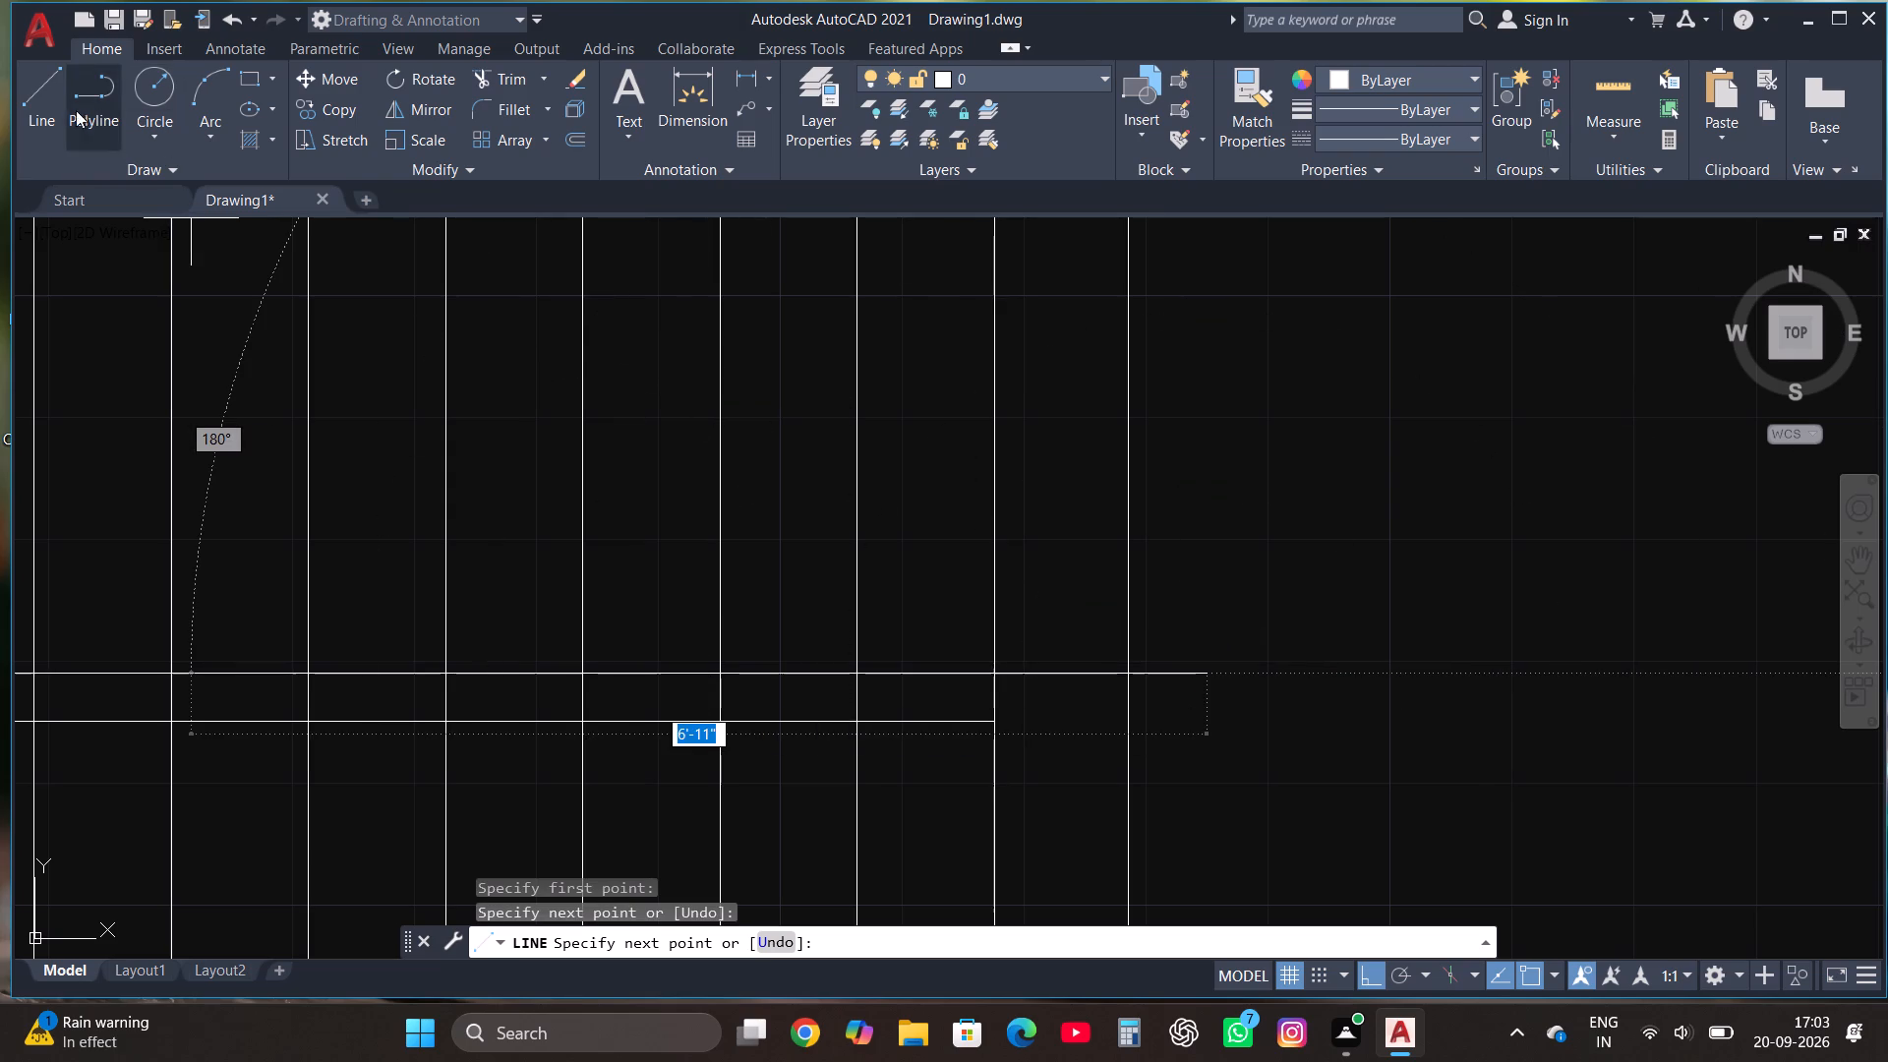
{"action": "left_click", "coordinate": [53, 91]}
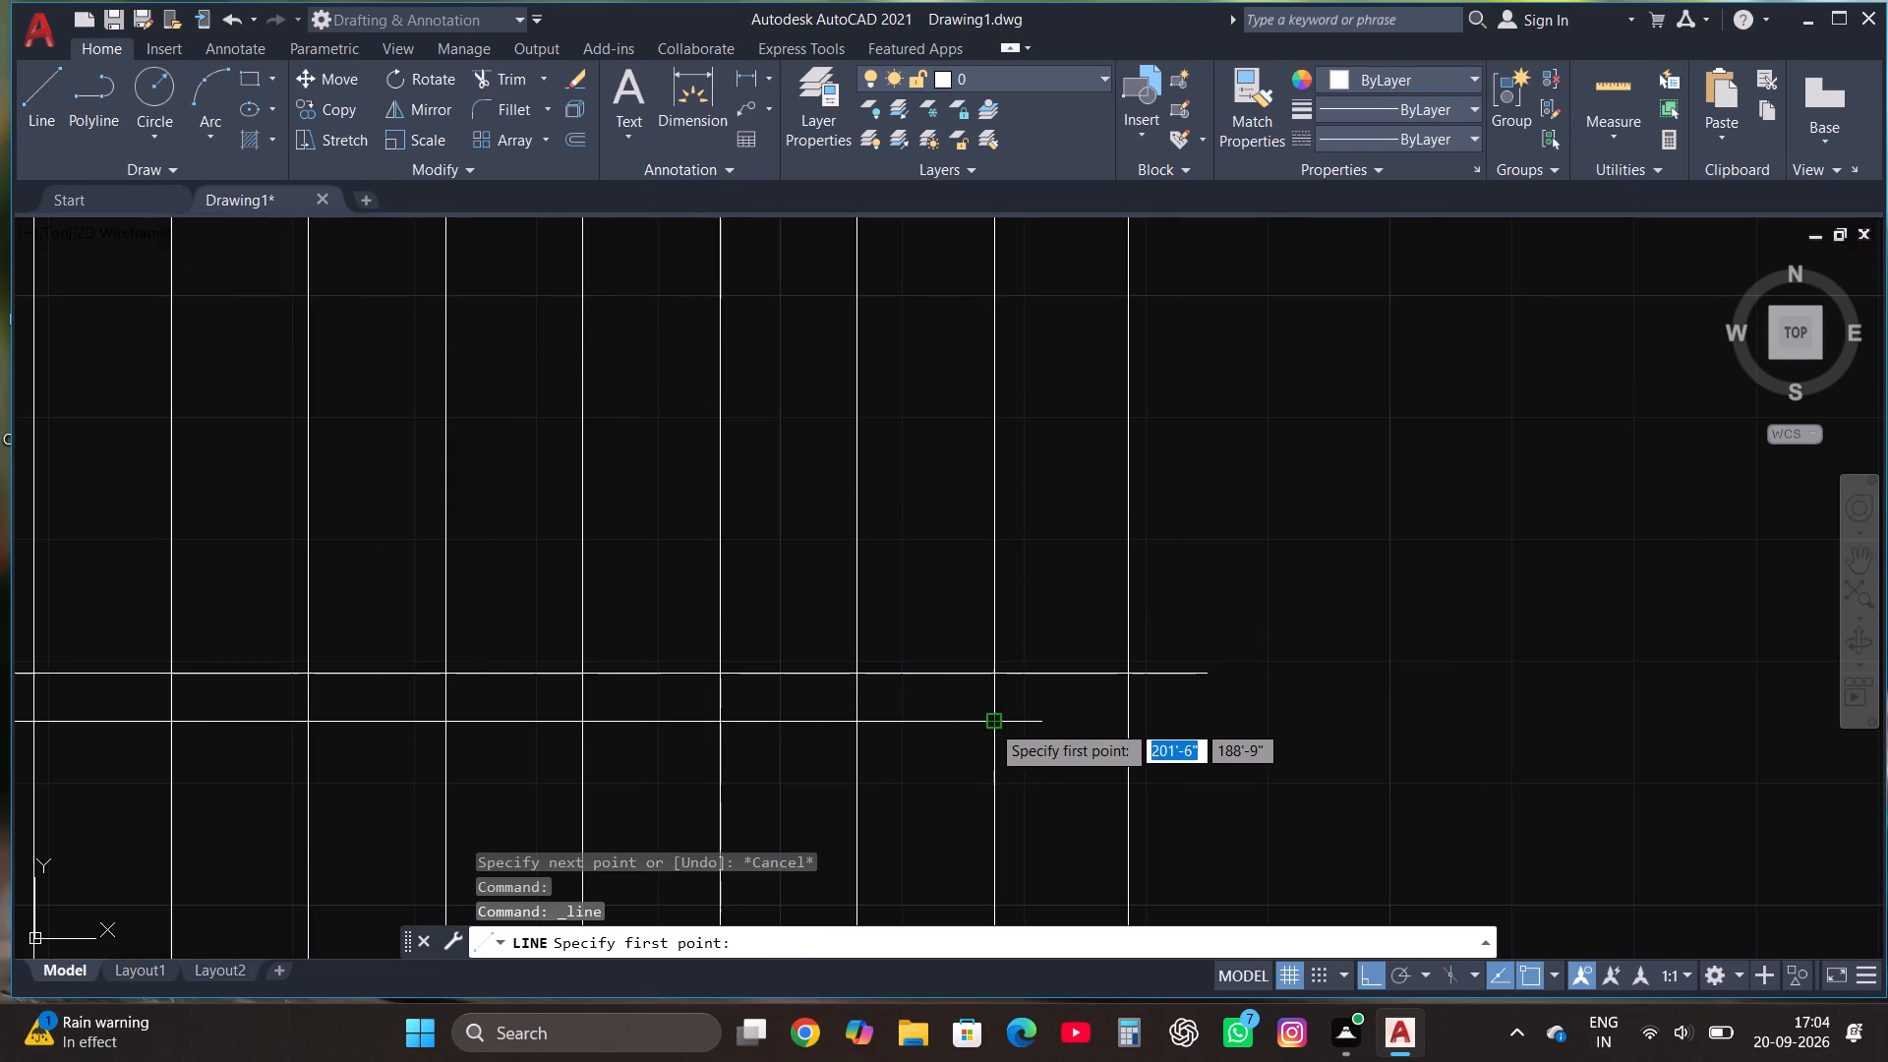
{"action": "left_click", "coordinate": [990, 723]}
{"action": "left_click", "coordinate": [1206, 725]}
{"action": "key", "text": "Escape"}
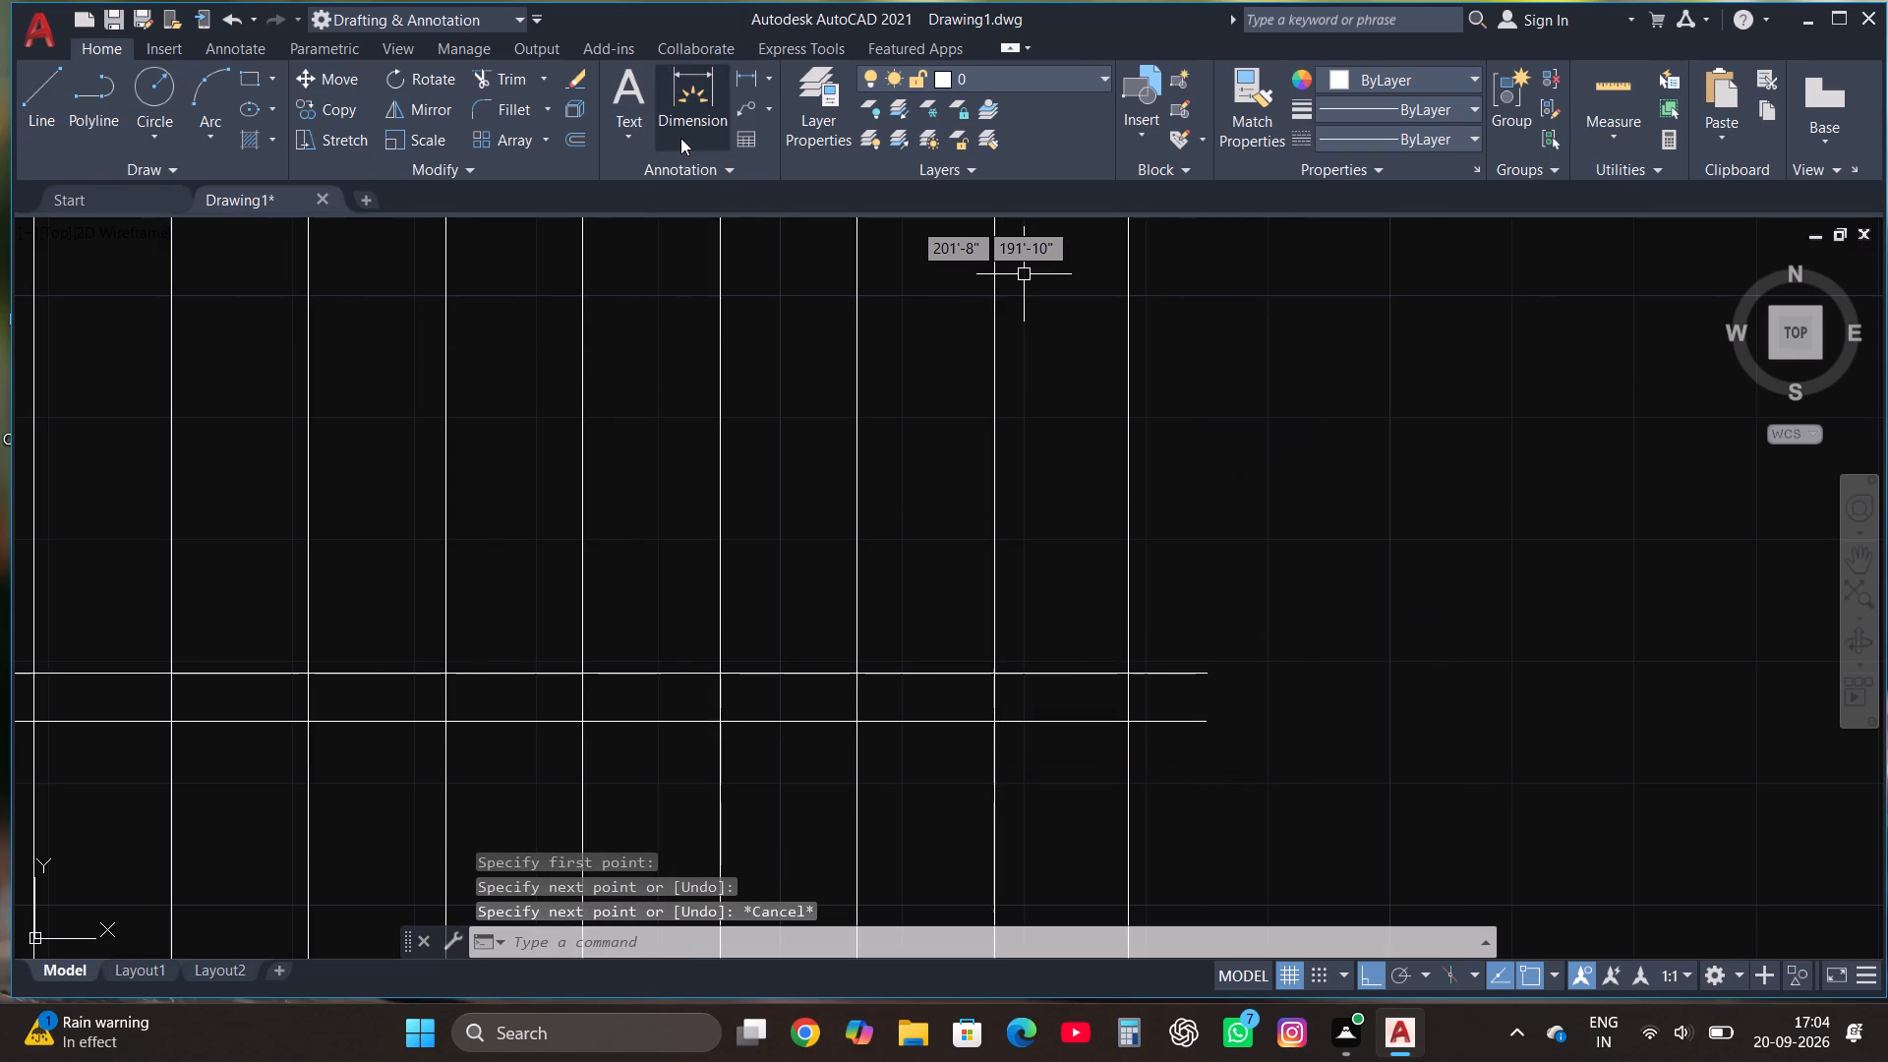
Trim the parts of both middle lines that overhang east of the easternmost tread line.
{"action": "left_click", "coordinate": [495, 78]}
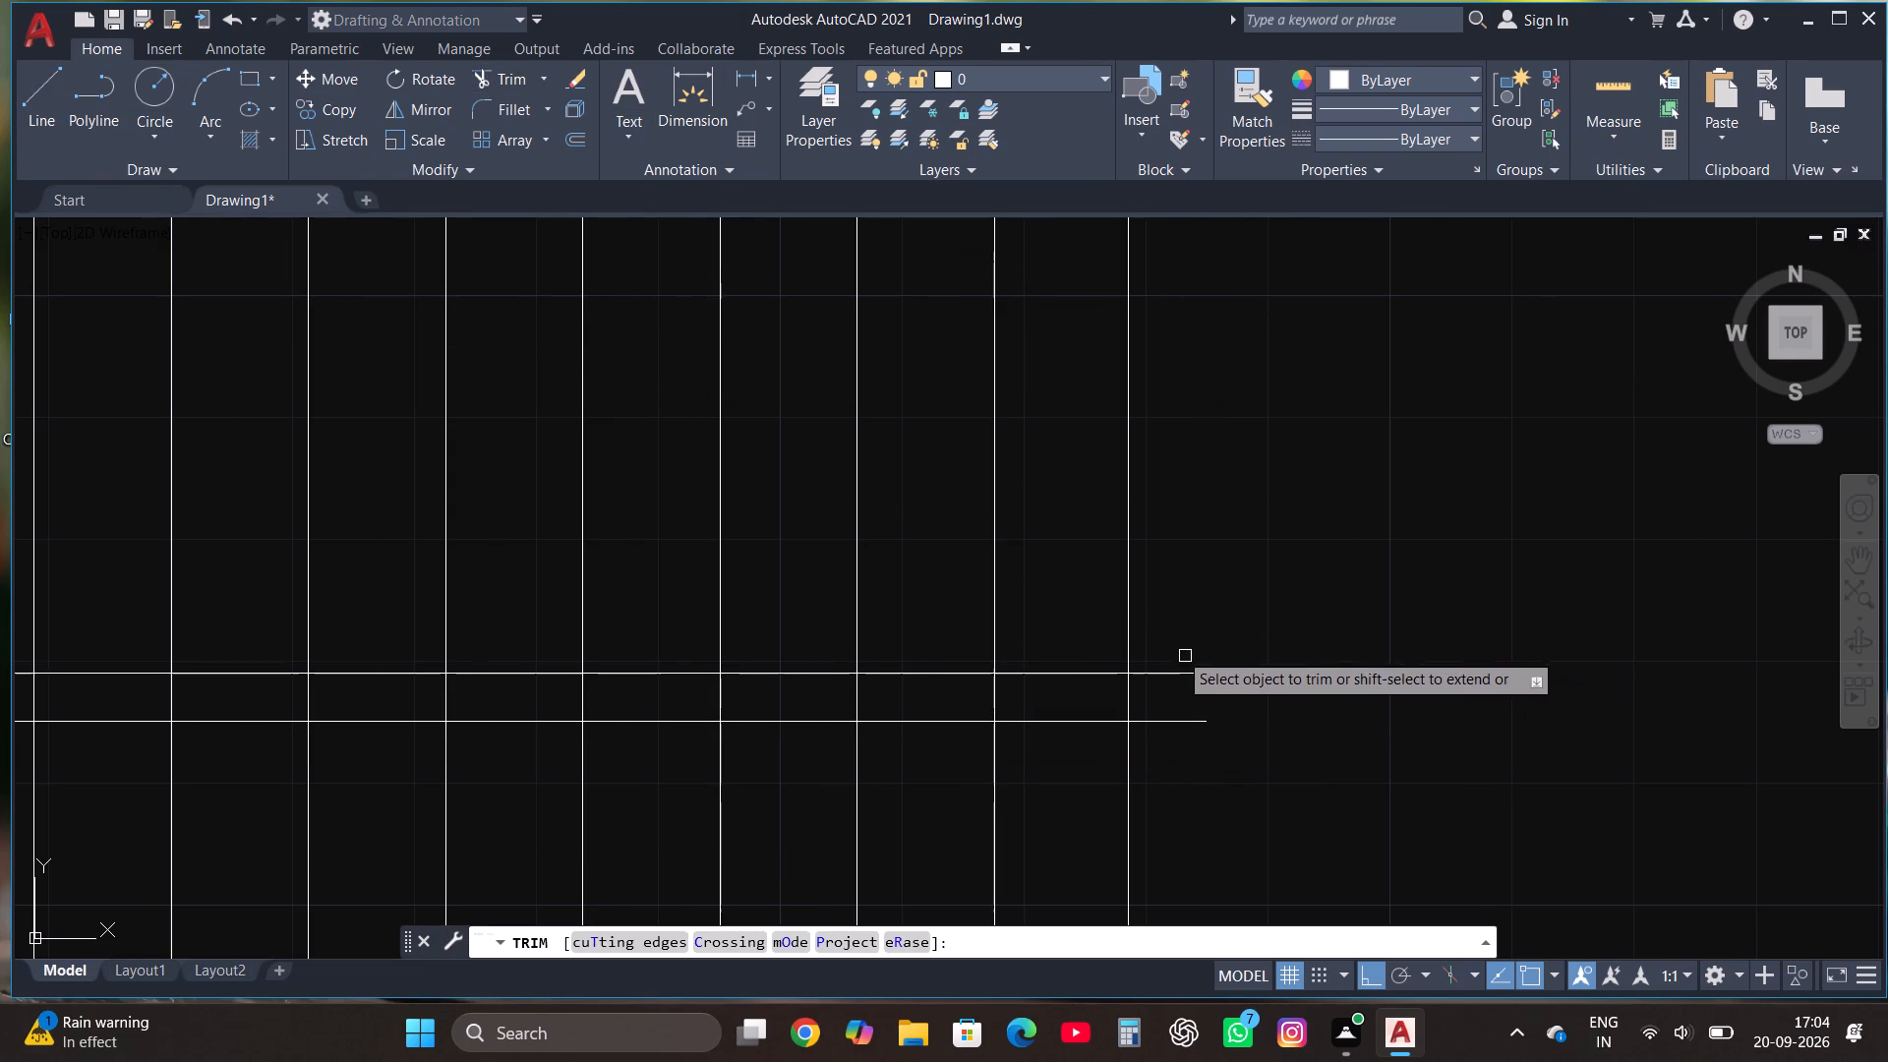
{"action": "left_click", "coordinate": [1172, 647]}
{"action": "left_click", "coordinate": [1182, 766]}
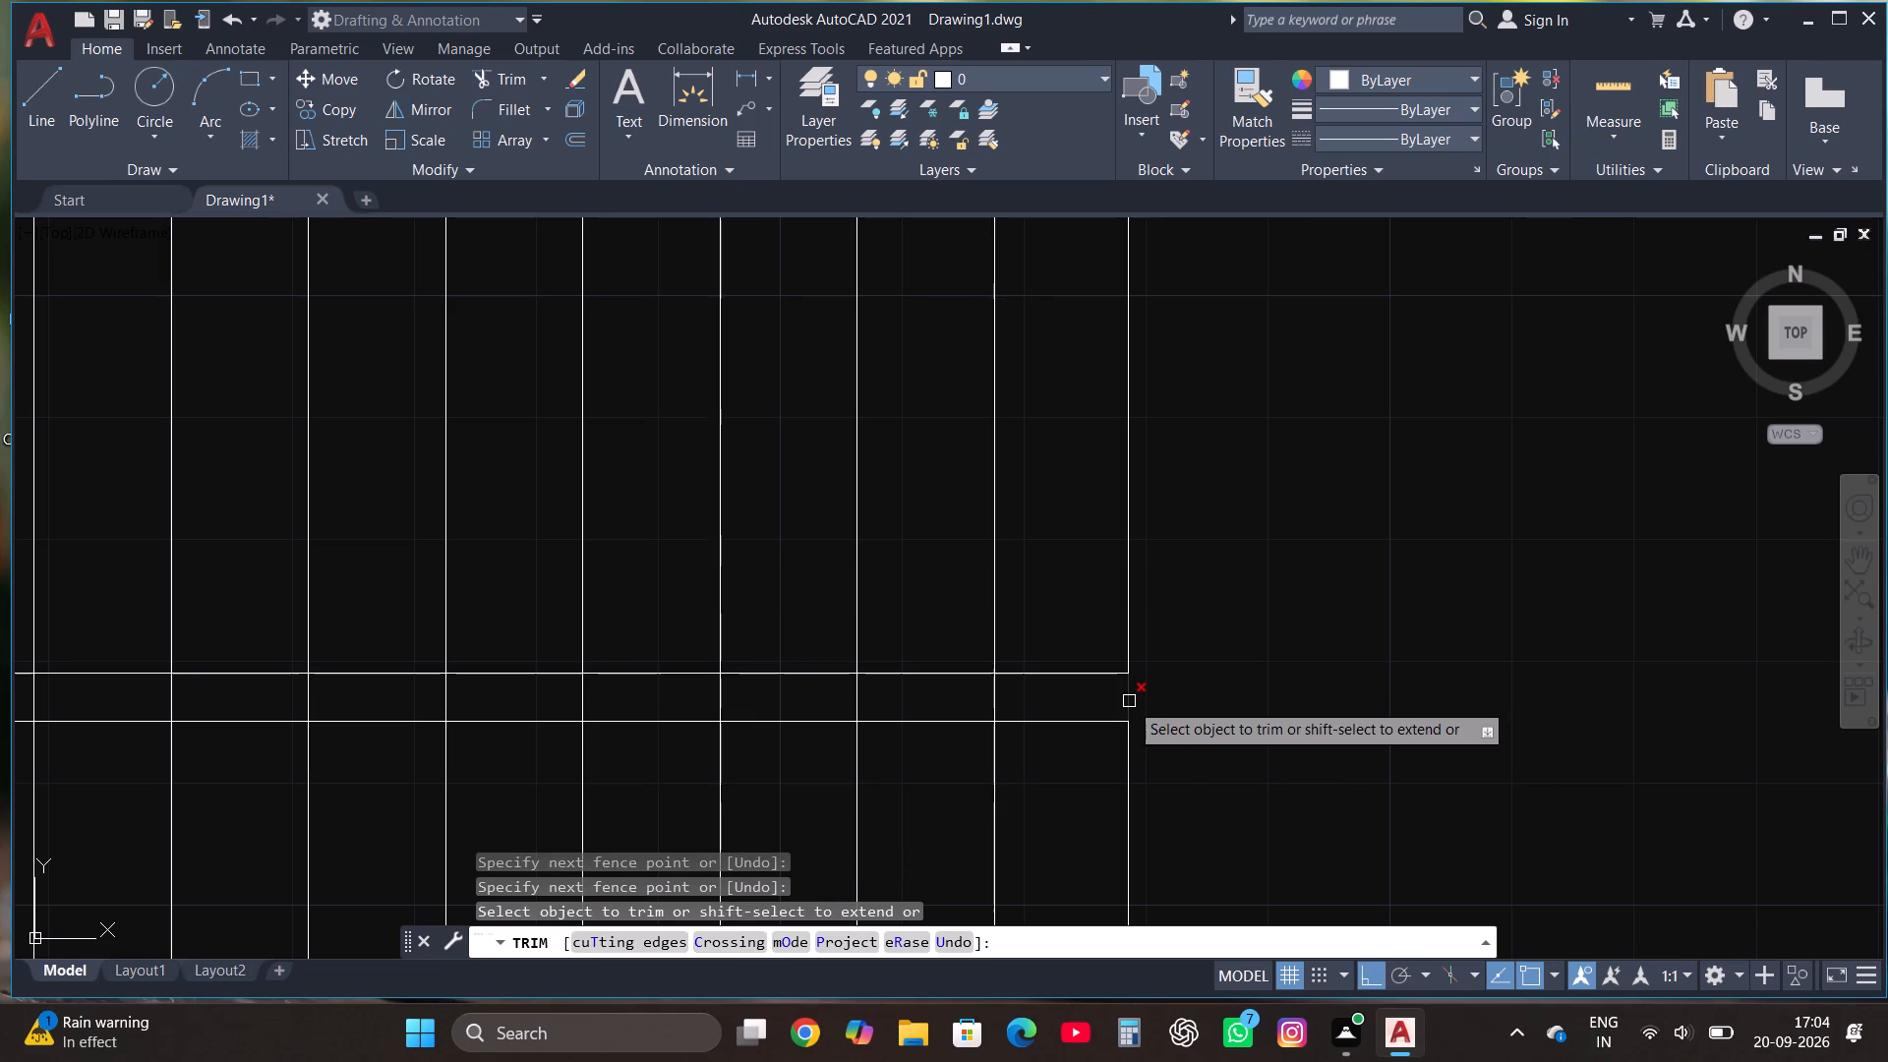
Trim away the tread line segments lying between the two horizontal middle lines of the staircase.
{"action": "left_click", "coordinate": [1069, 705]}
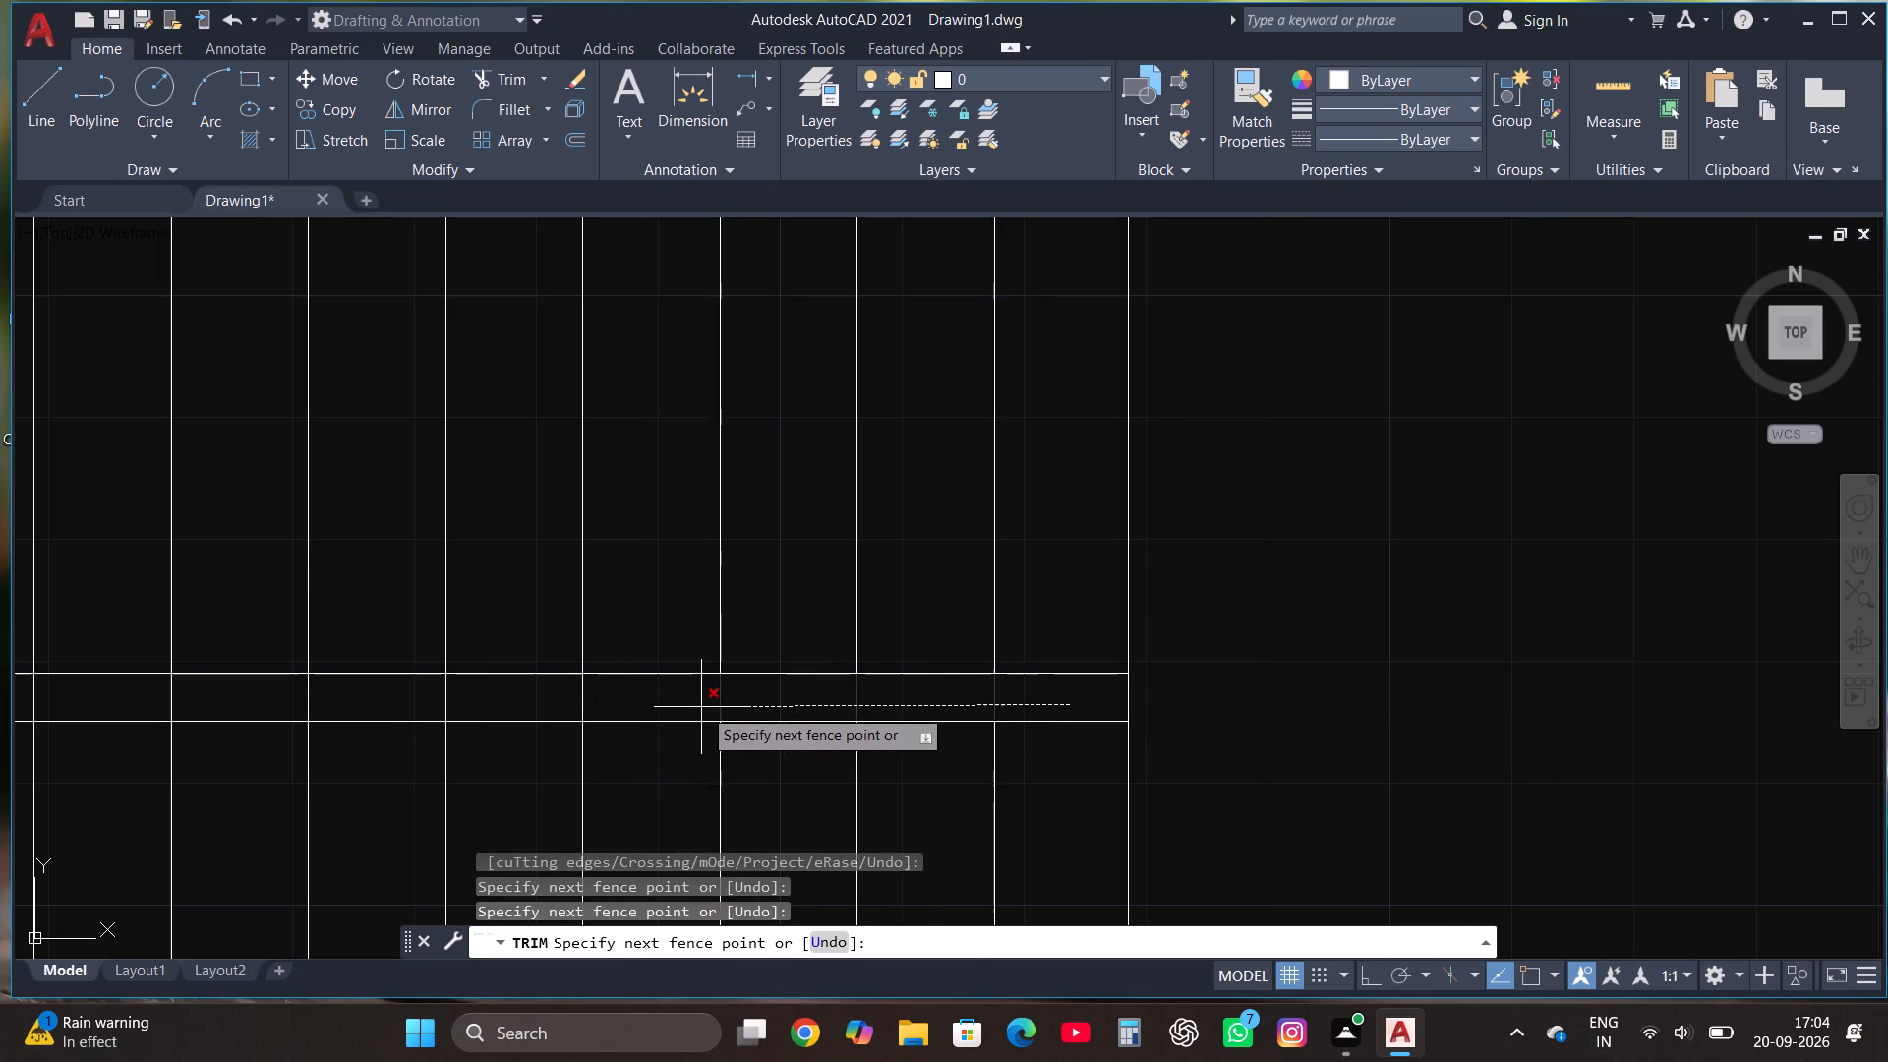
{"action": "left_click", "coordinate": [544, 704]}
{"action": "scroll", "coordinate": [1353, 637], "scroll_direction": "down", "scroll_amount": 4}
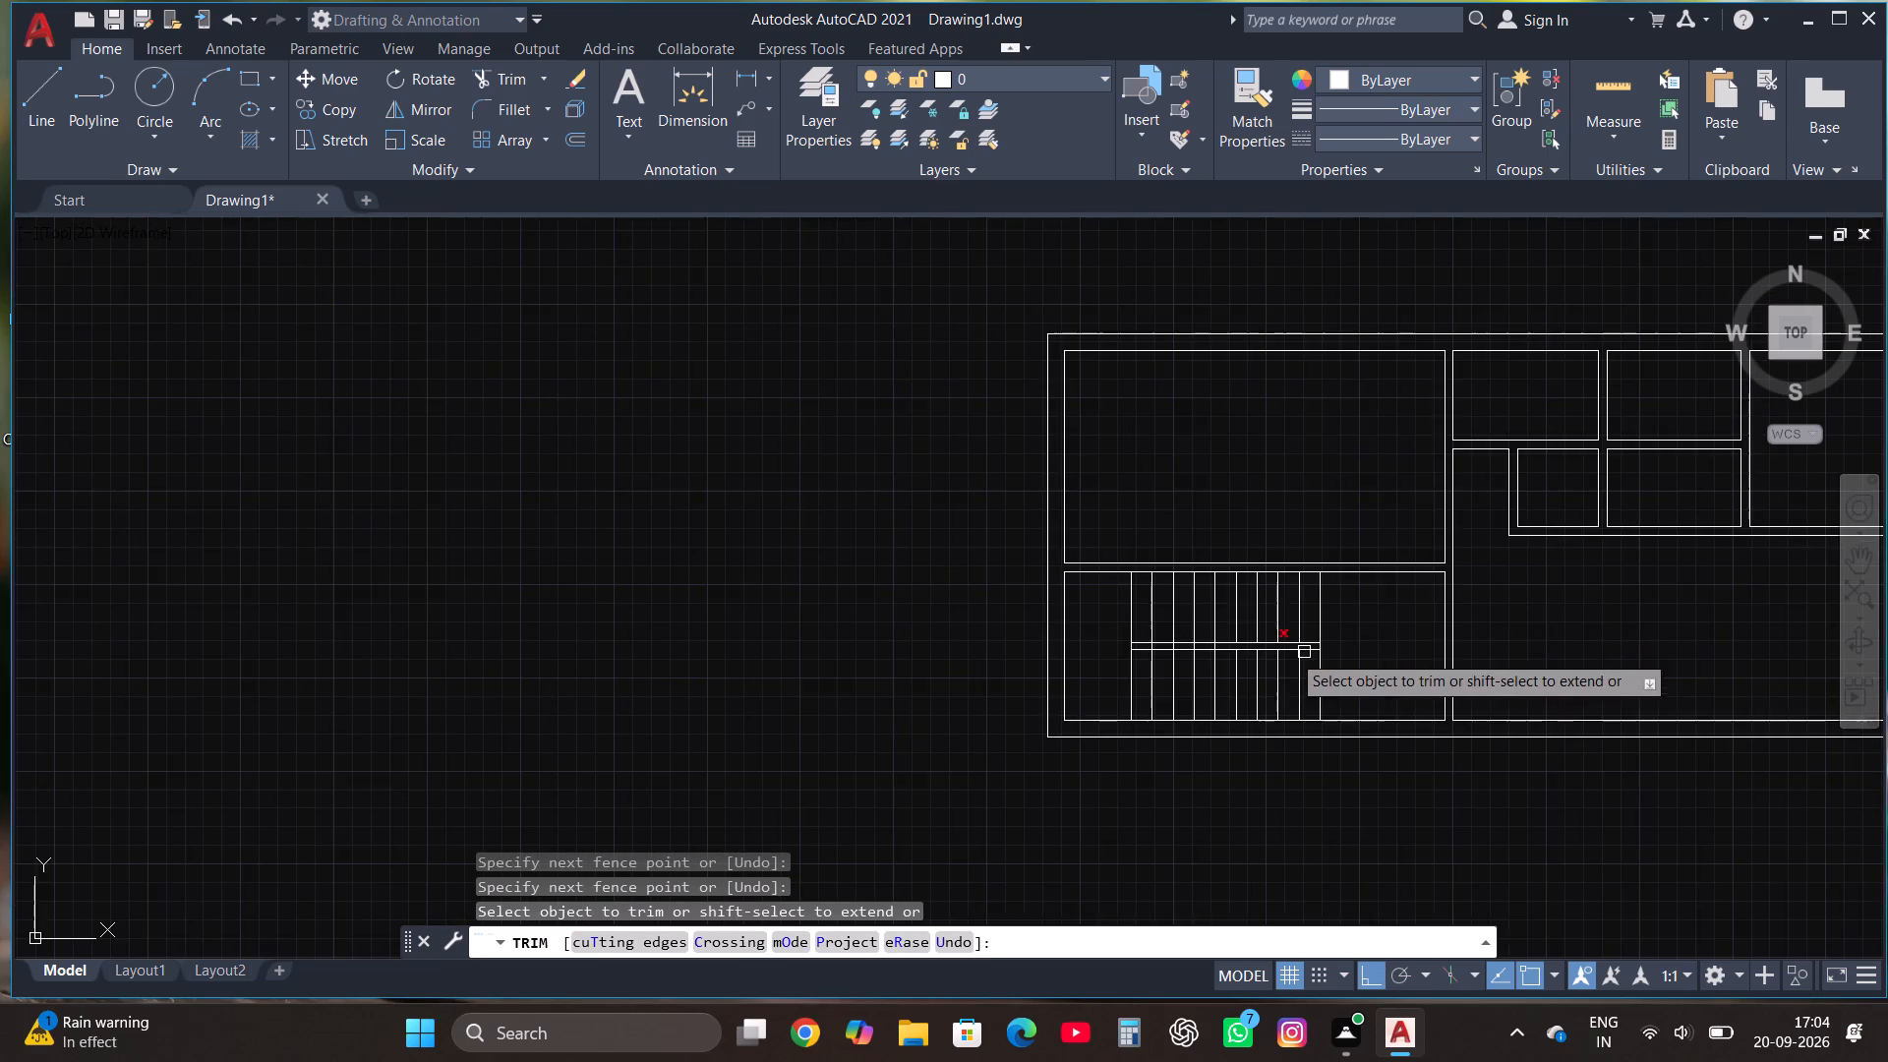
{"action": "scroll", "coordinate": [1245, 610], "scroll_direction": "up", "scroll_amount": 3}
{"action": "left_click", "coordinate": [826, 782]}
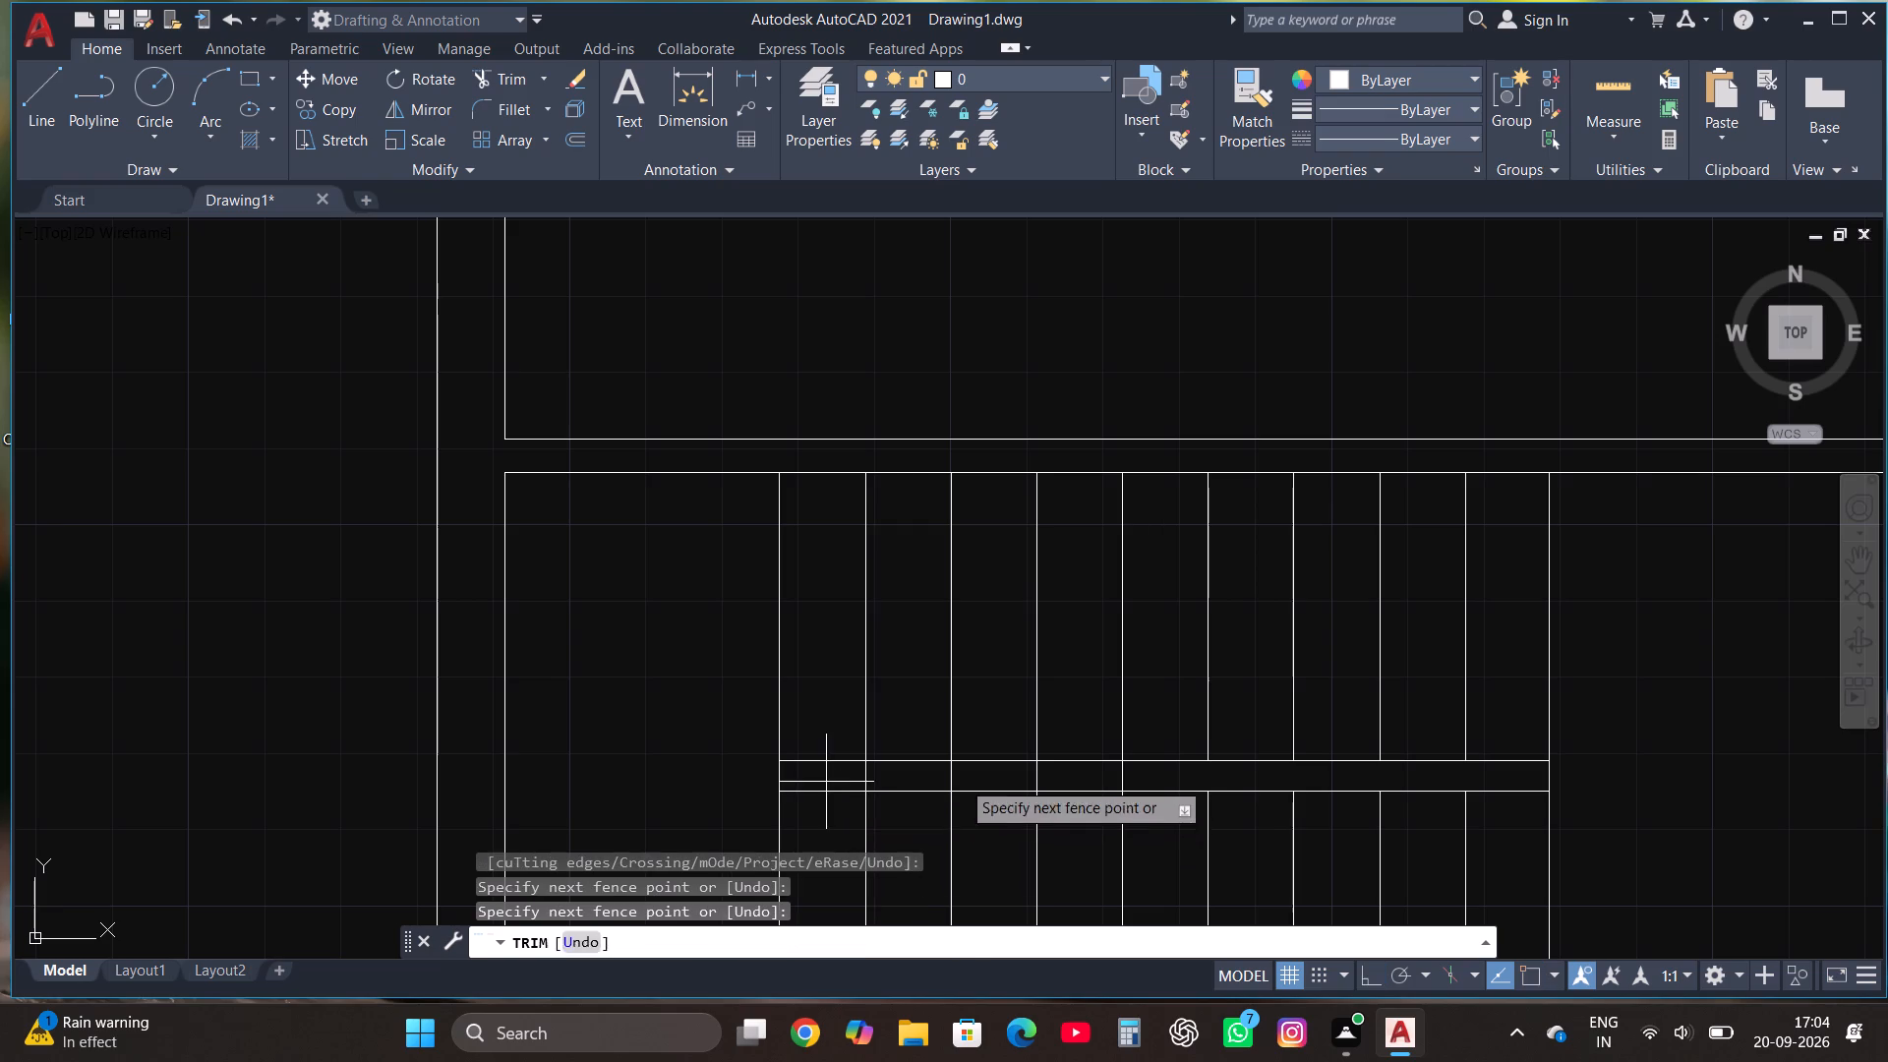
{"action": "left_click", "coordinate": [1344, 774]}
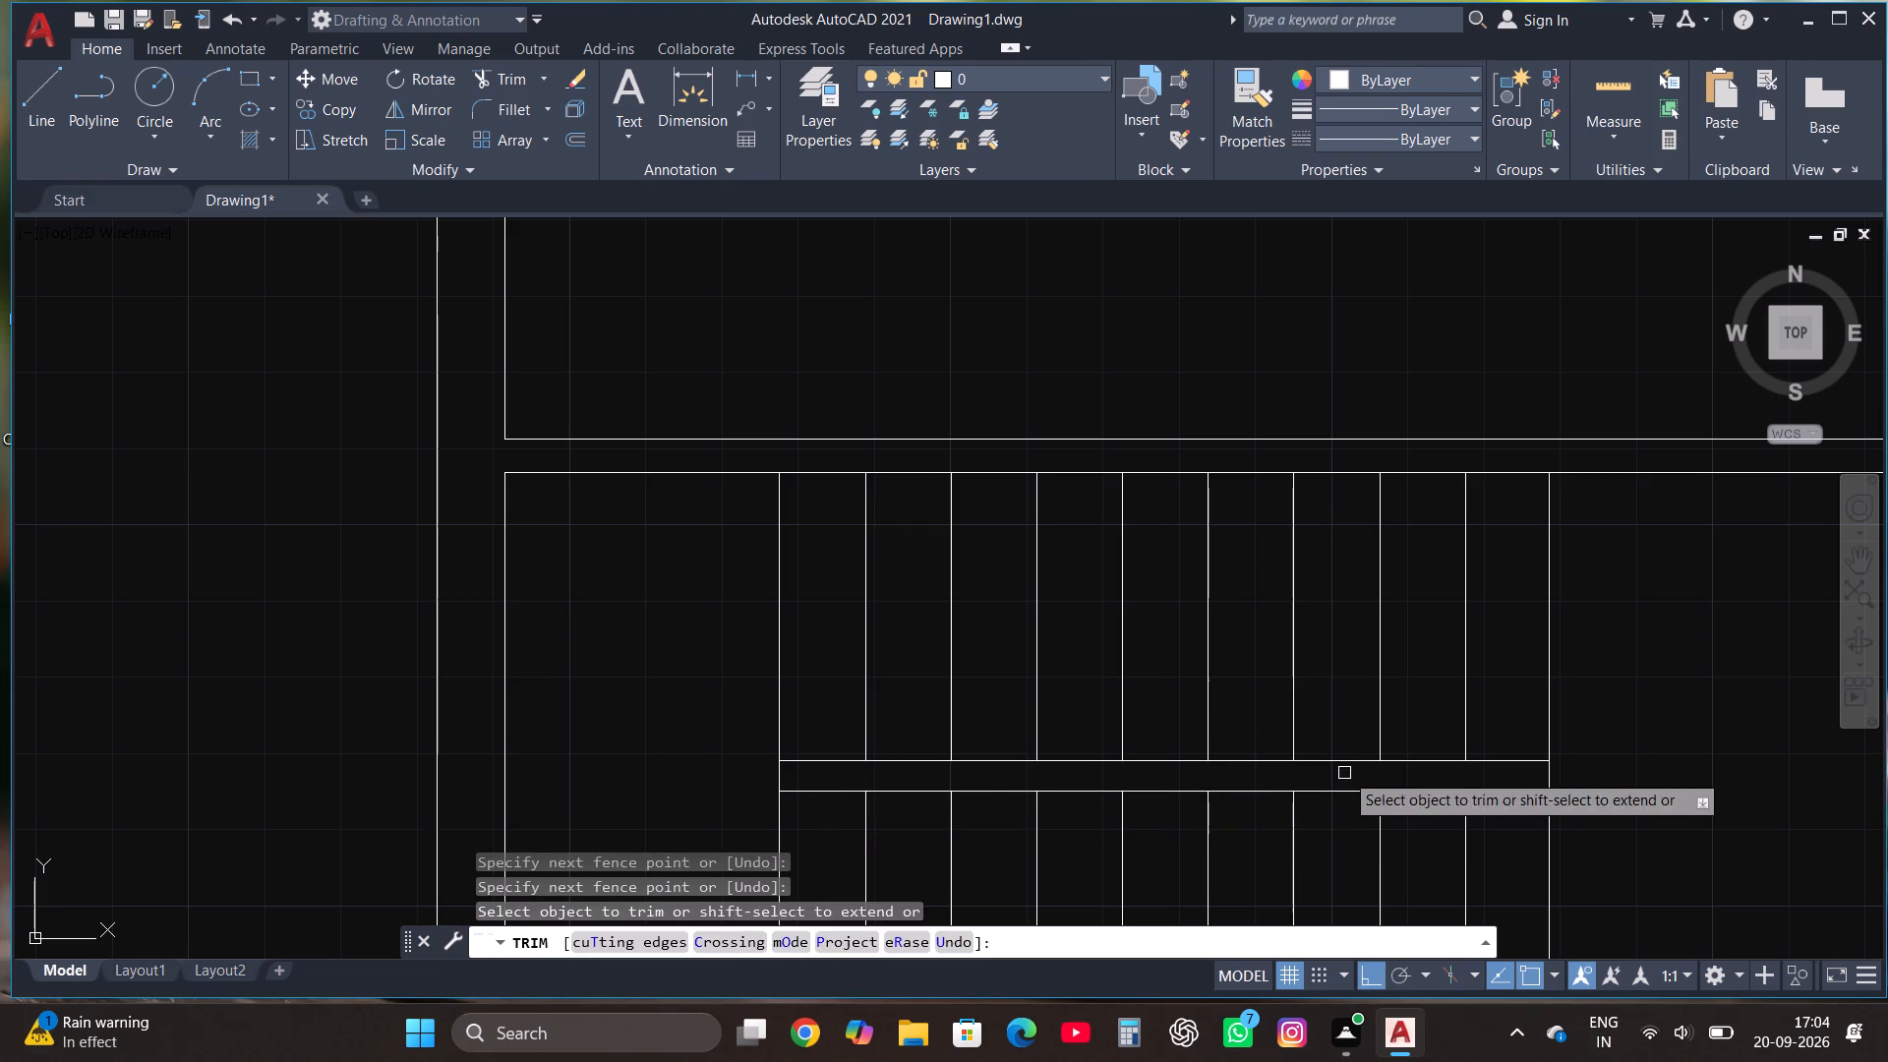
{"action": "key", "text": "Escape"}
Trim off the part of the easternmost tread line north of the staircase's middle lines.
{"action": "scroll", "coordinate": [834, 630], "scroll_direction": "down", "scroll_amount": 2}
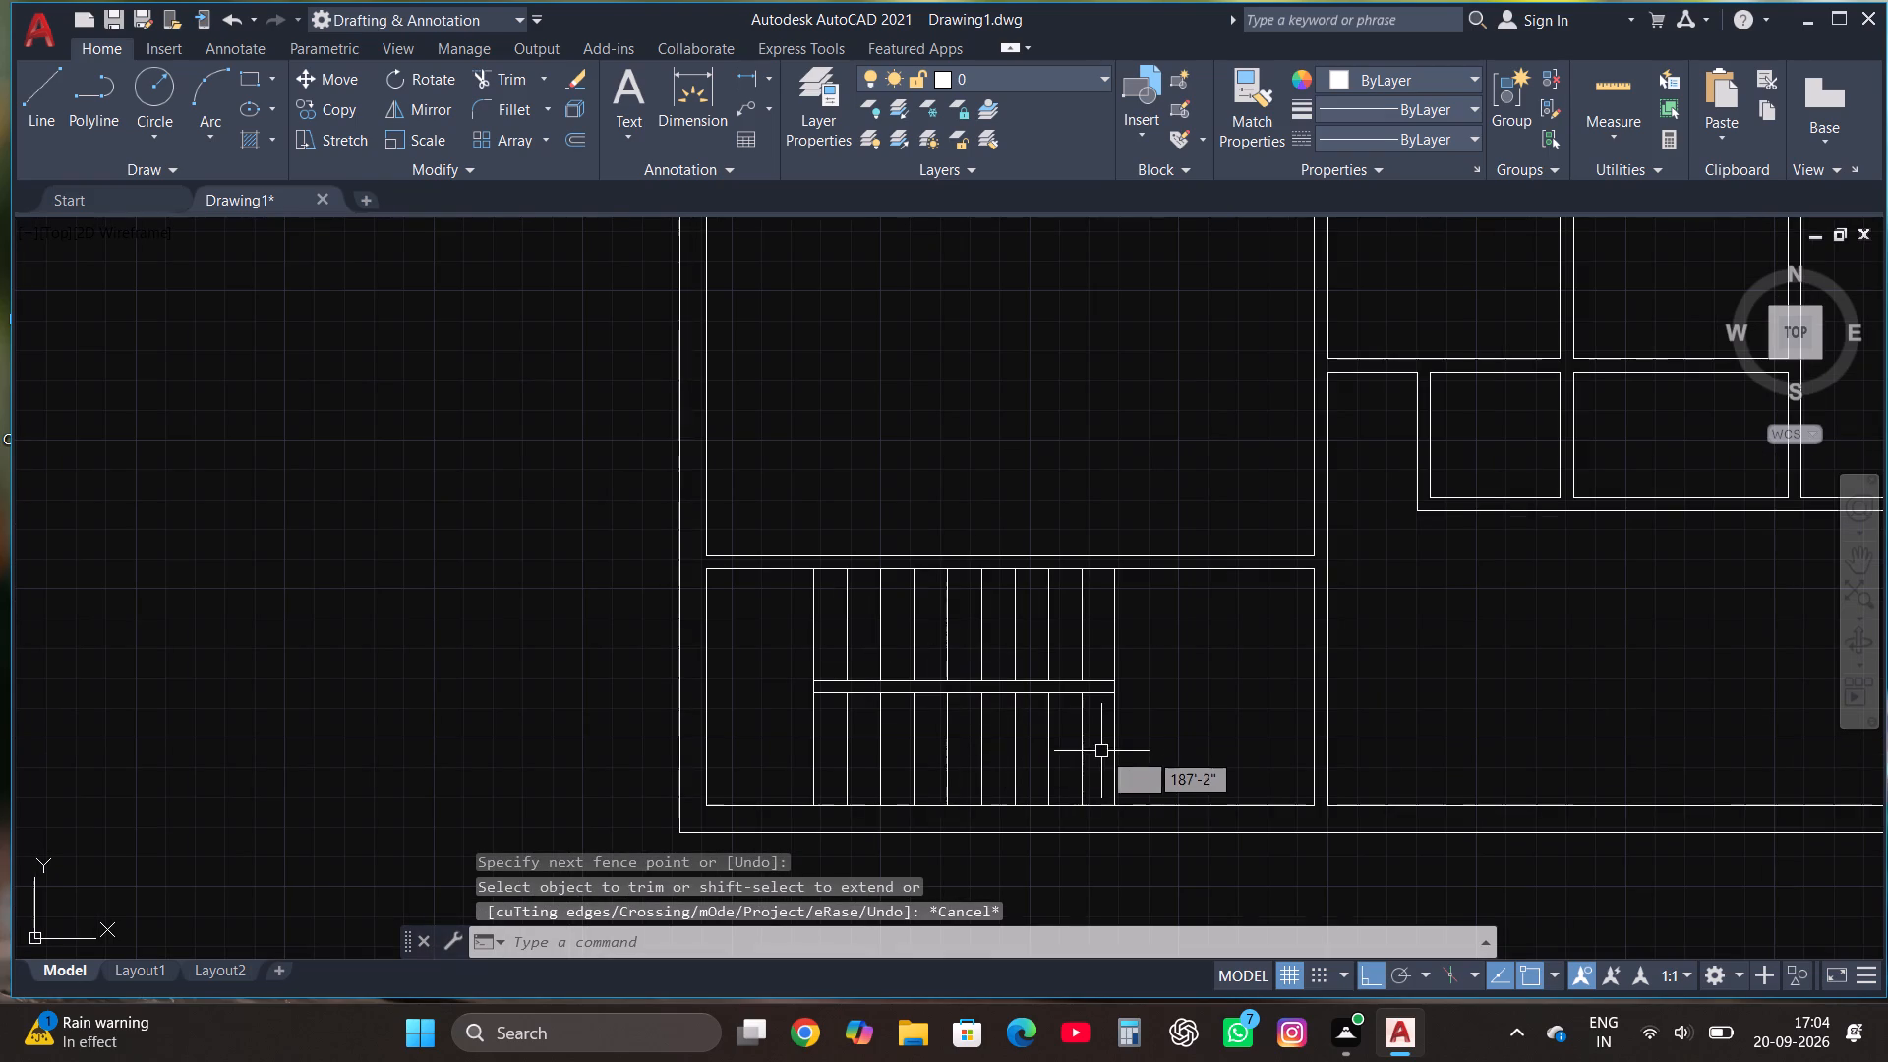
{"action": "scroll", "coordinate": [1162, 760], "scroll_direction": "up", "scroll_amount": 1}
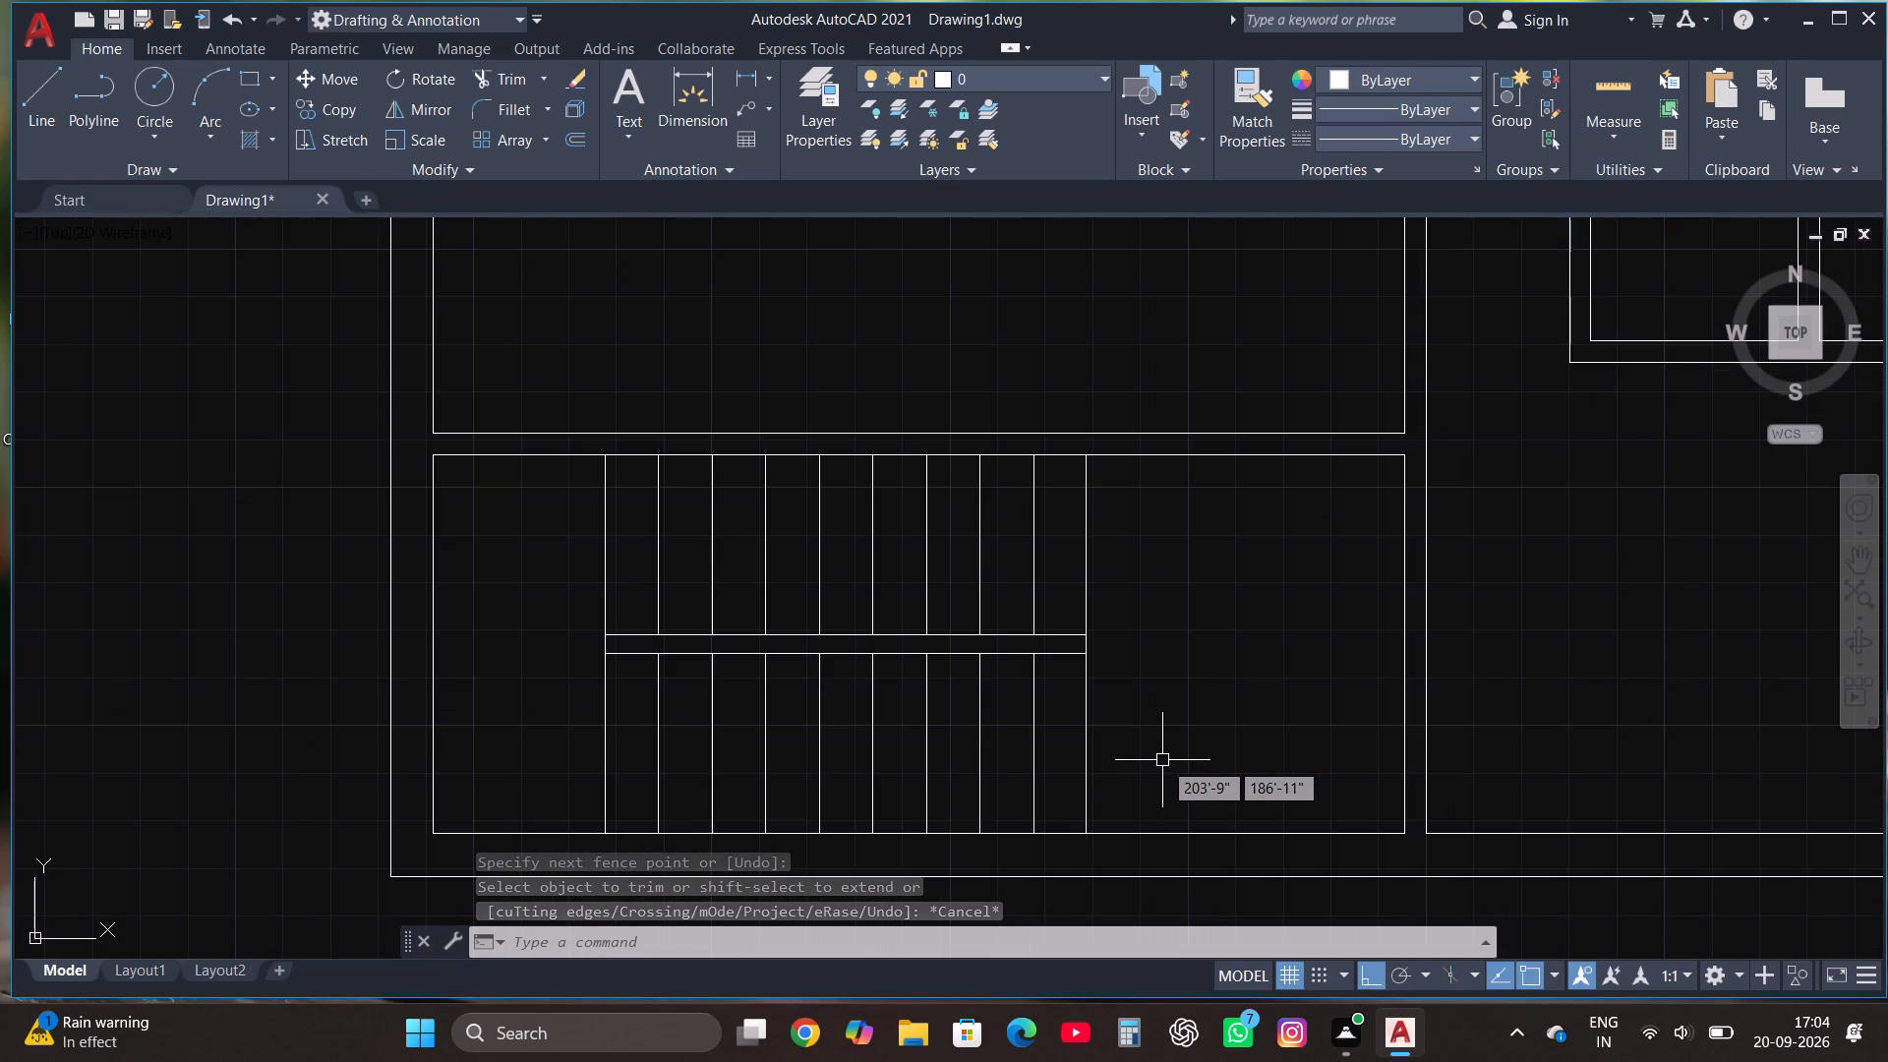
{"action": "left_click", "coordinate": [1088, 722]}
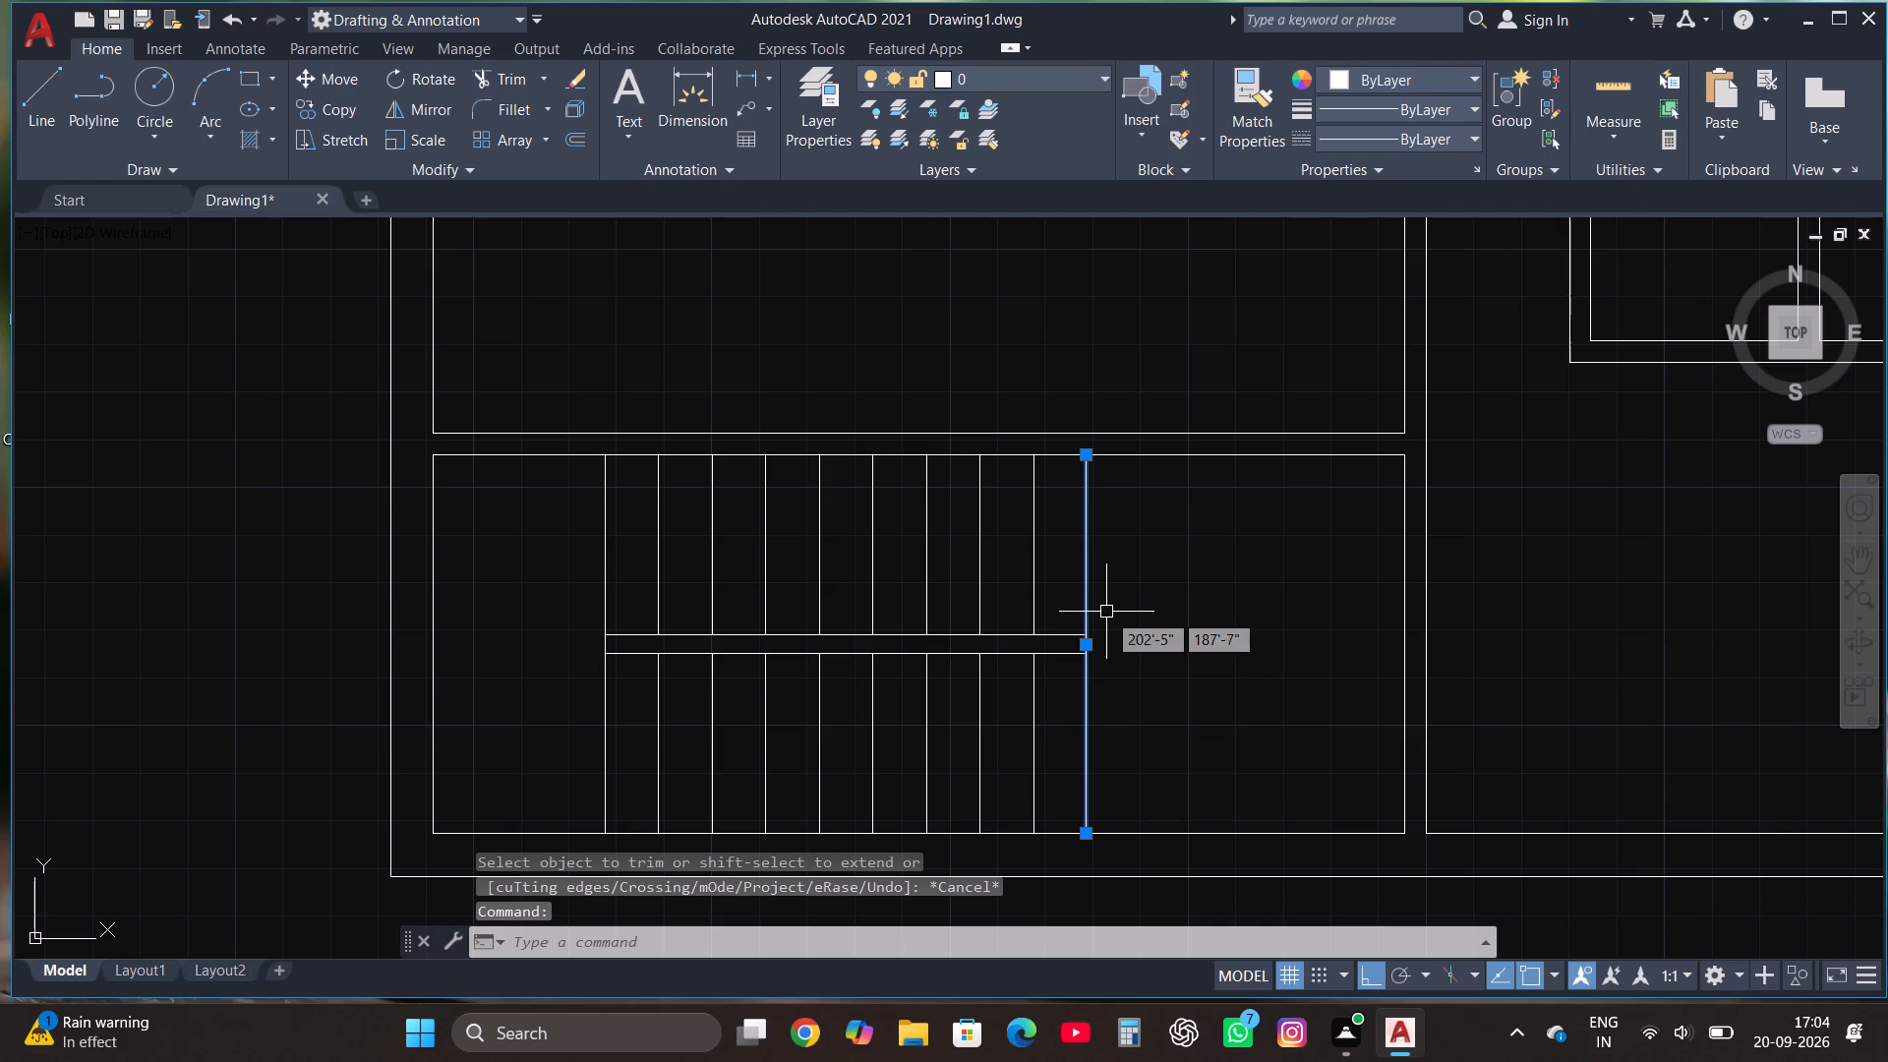
{"action": "key", "text": "Escape"}
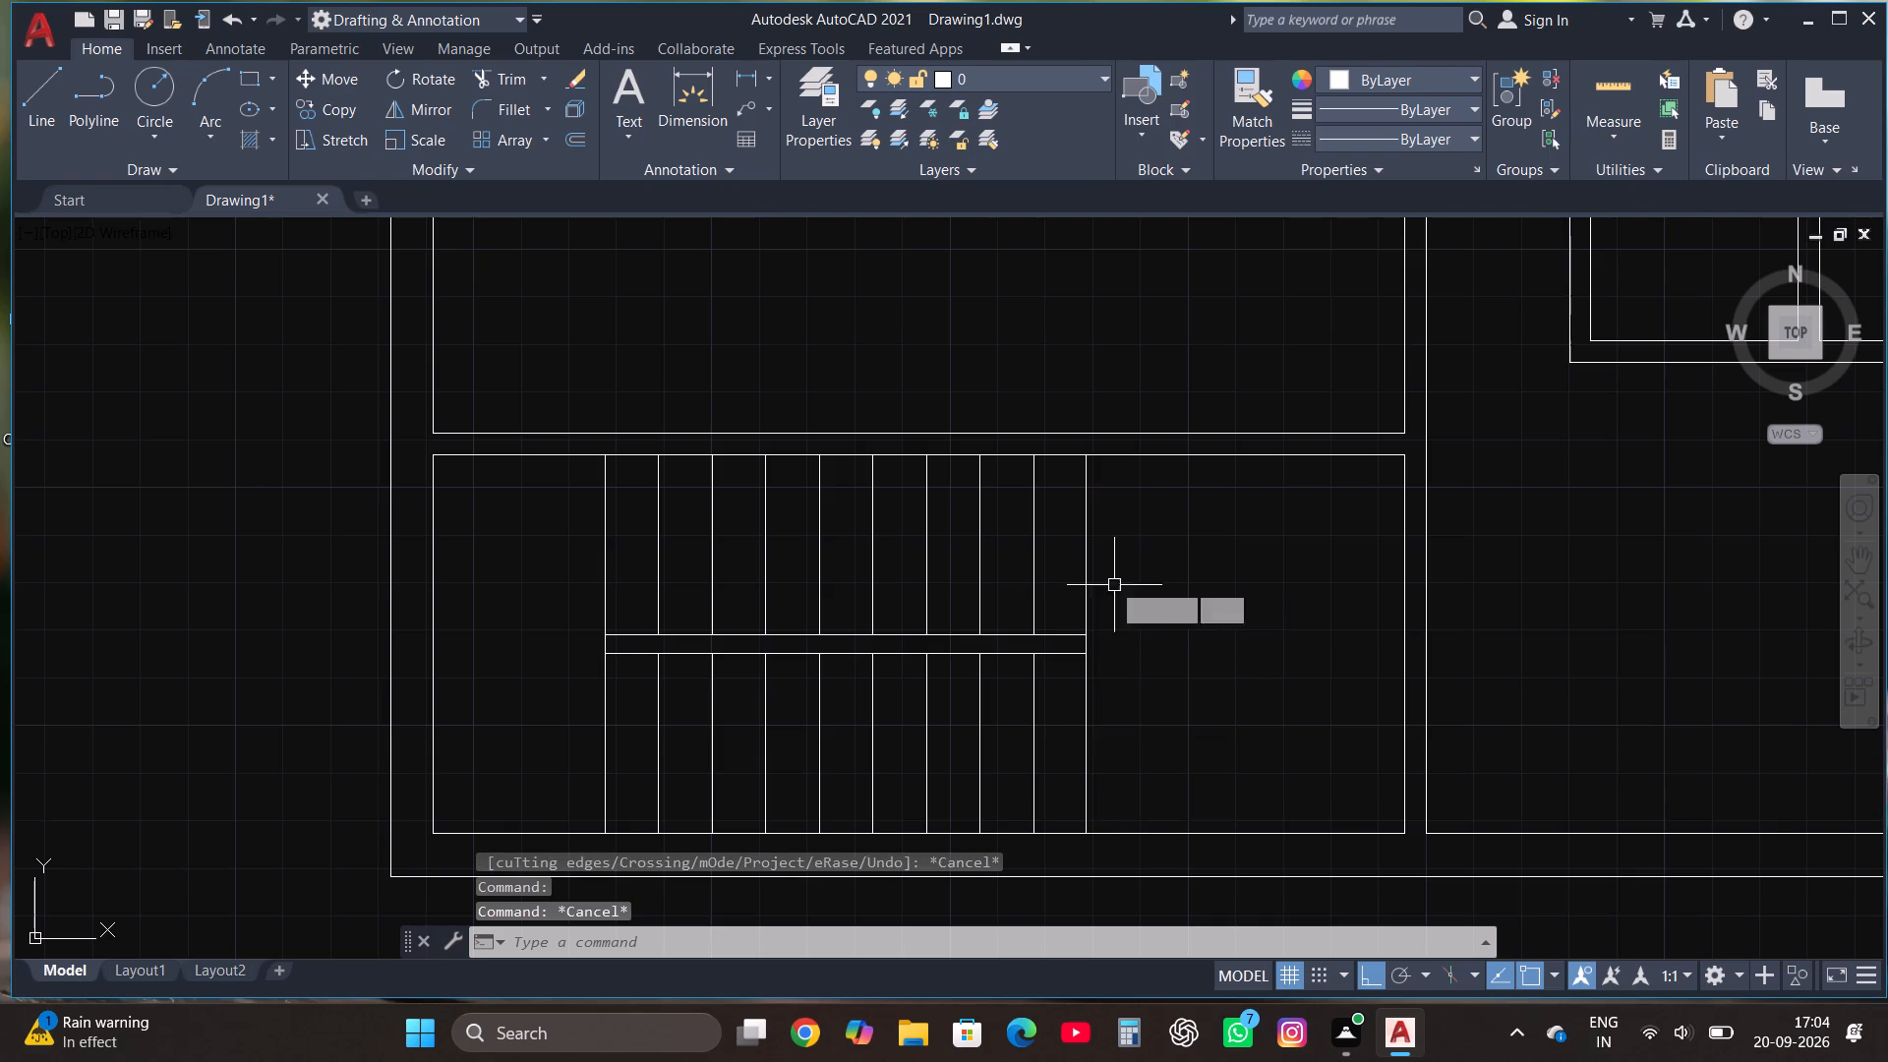
{"action": "left_click", "coordinate": [495, 82]}
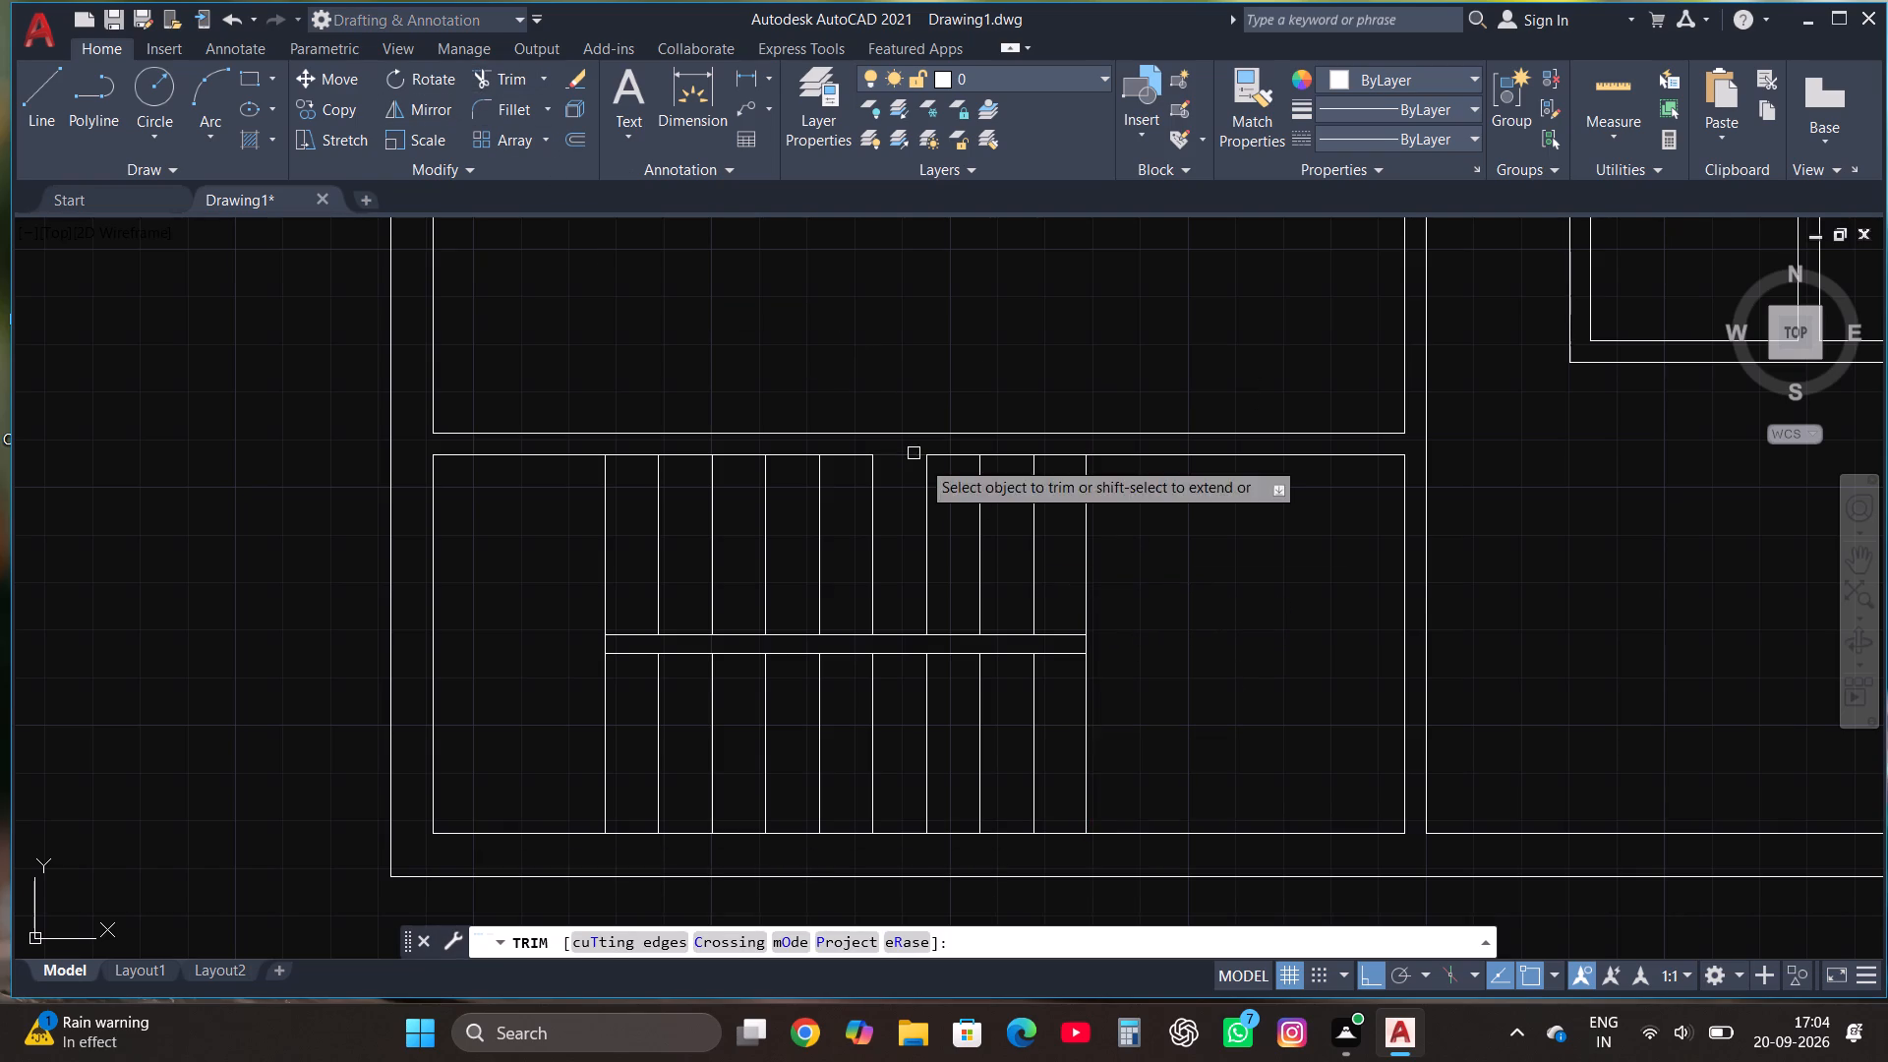
{"action": "left_click", "coordinate": [1088, 555]}
{"action": "key", "text": "Escape"}
Draw a rectangle about 4'-5" deep north to south in the northwest room, just inside its west wall.
{"action": "scroll", "coordinate": [1088, 556], "scroll_direction": "down", "scroll_amount": 4}
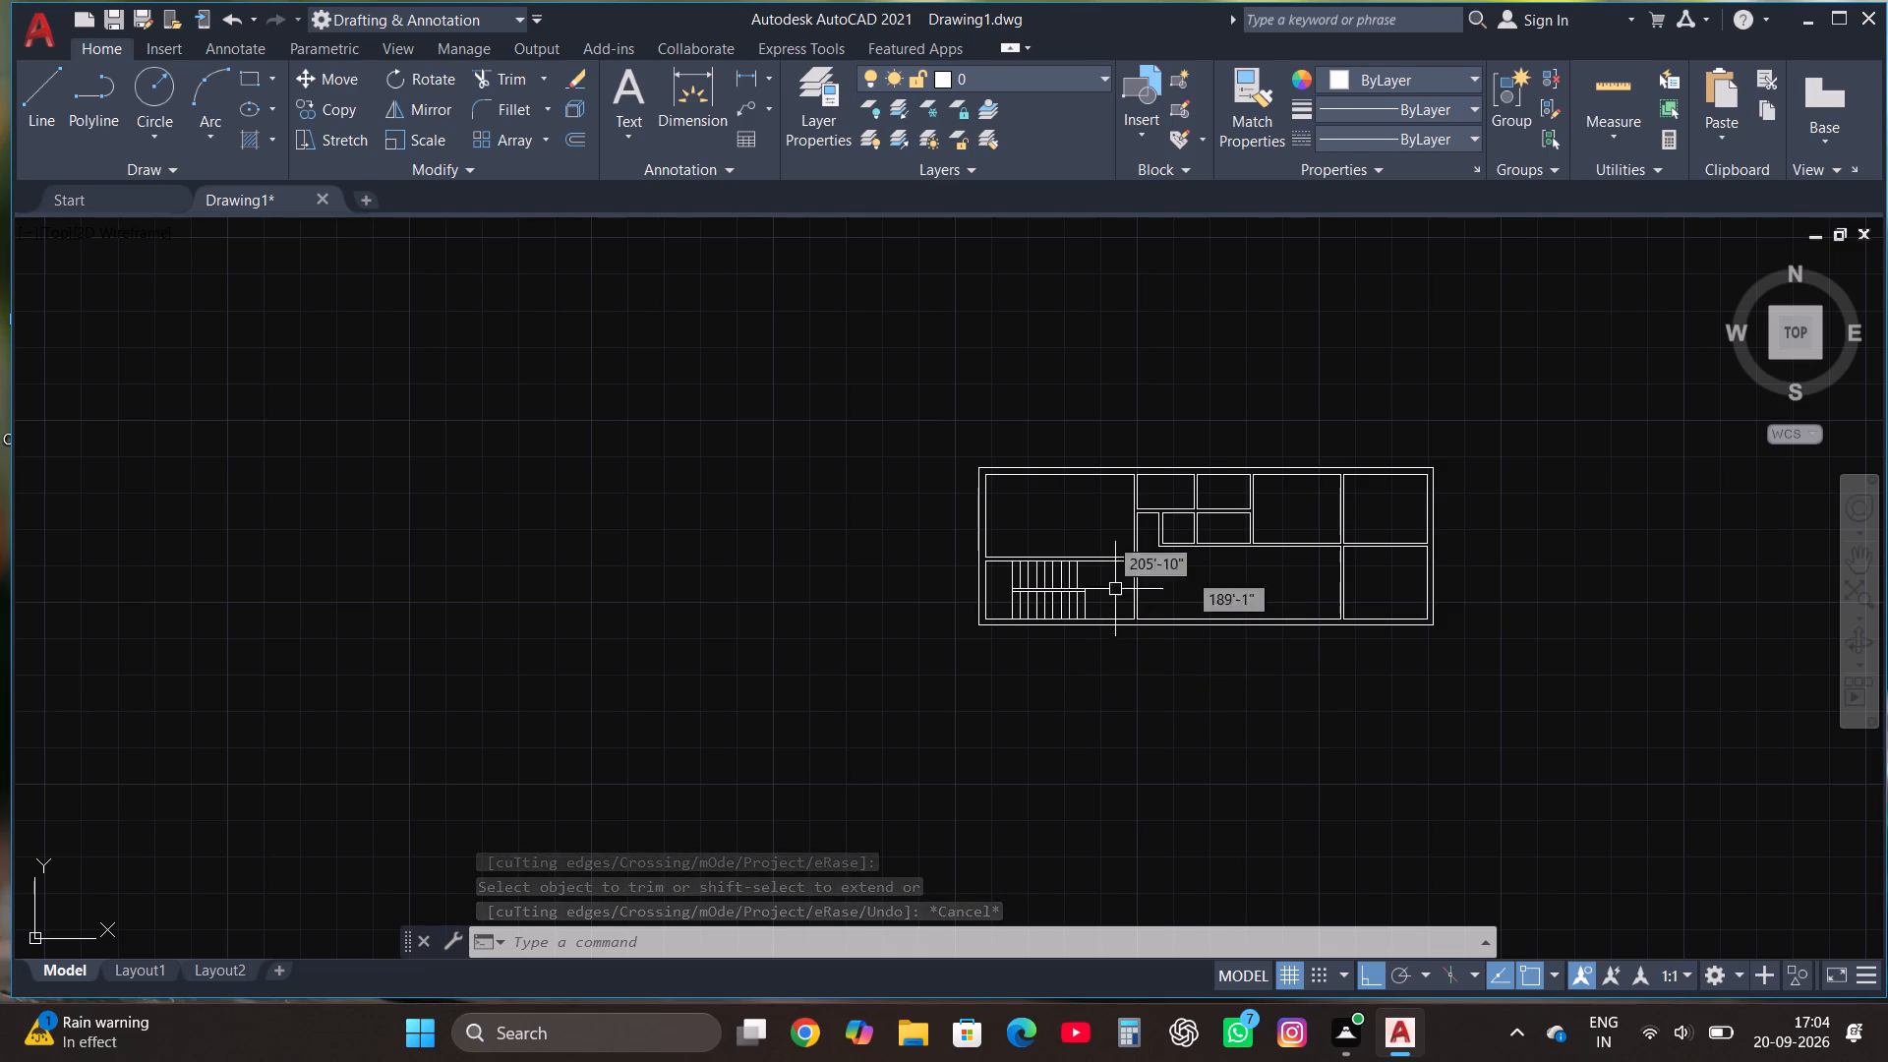
{"action": "scroll", "coordinate": [1033, 434], "scroll_direction": "up", "scroll_amount": 1}
{"action": "scroll", "coordinate": [1034, 537], "scroll_direction": "up", "scroll_amount": 2}
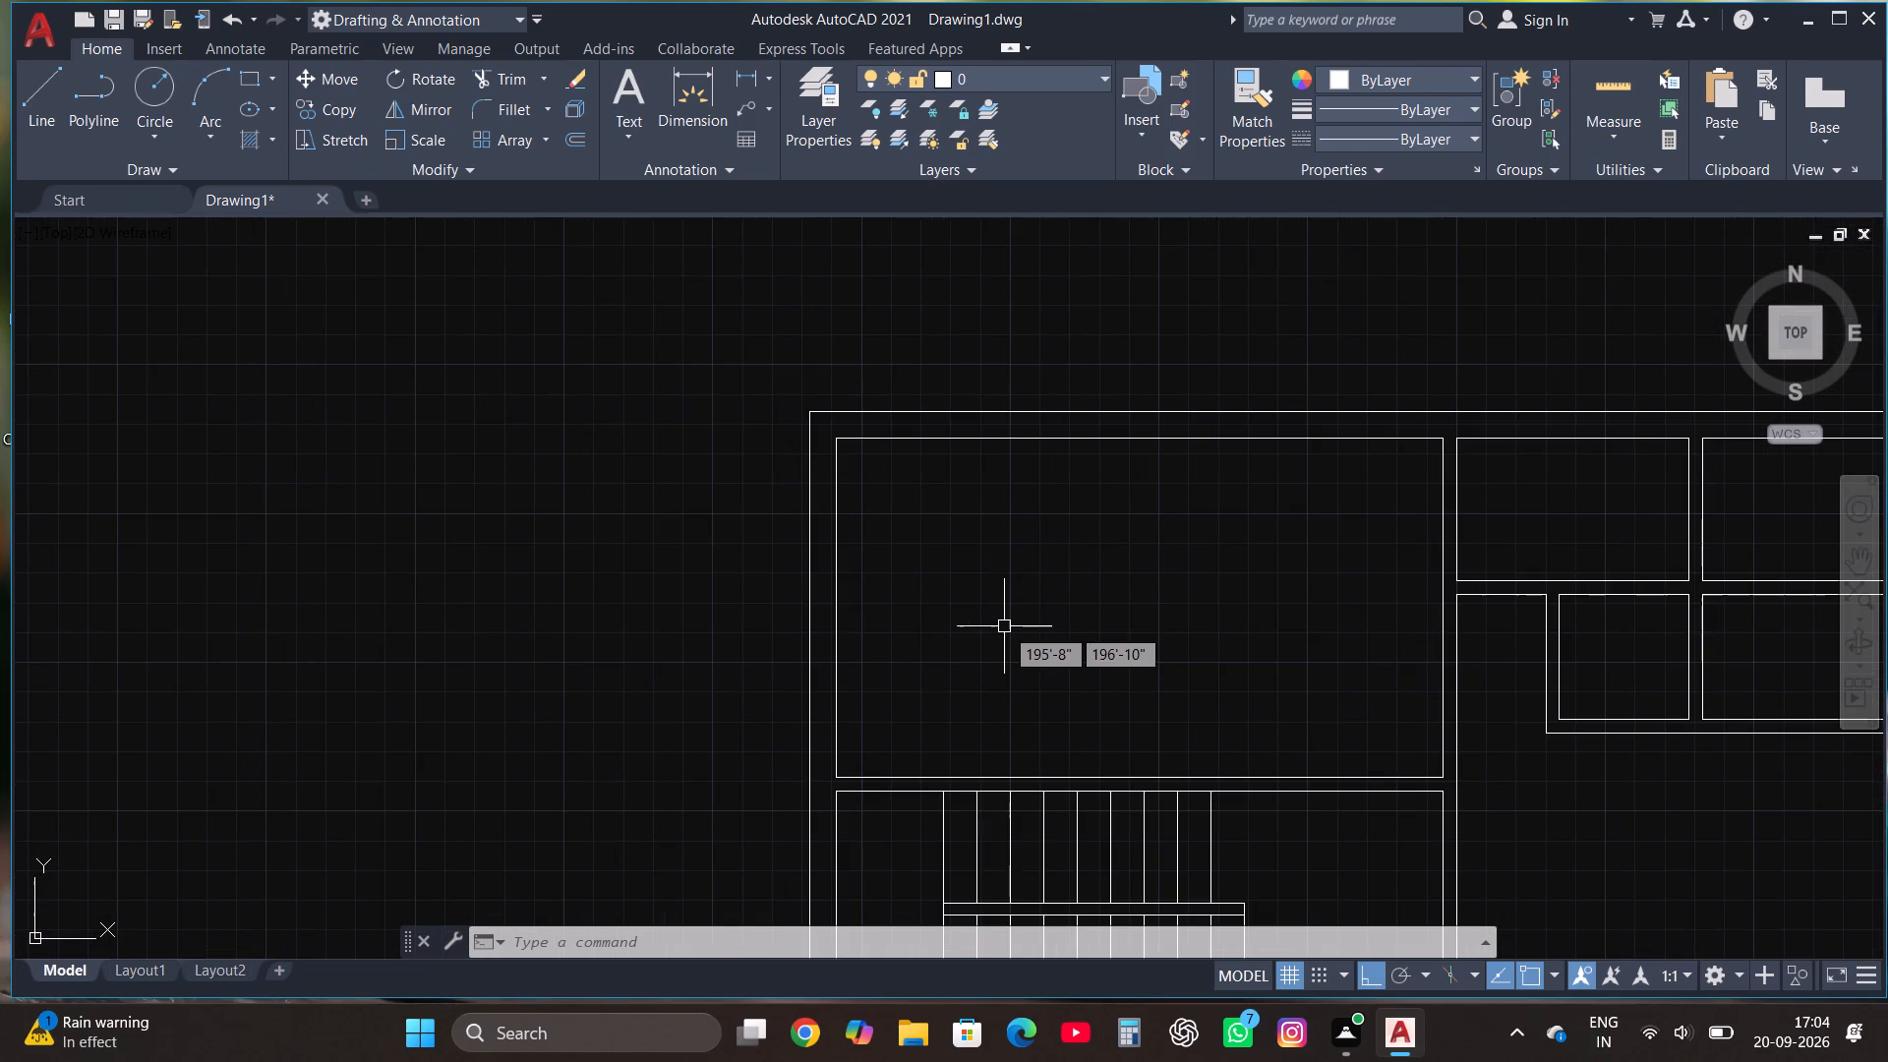
{"action": "left_click", "coordinate": [249, 80]}
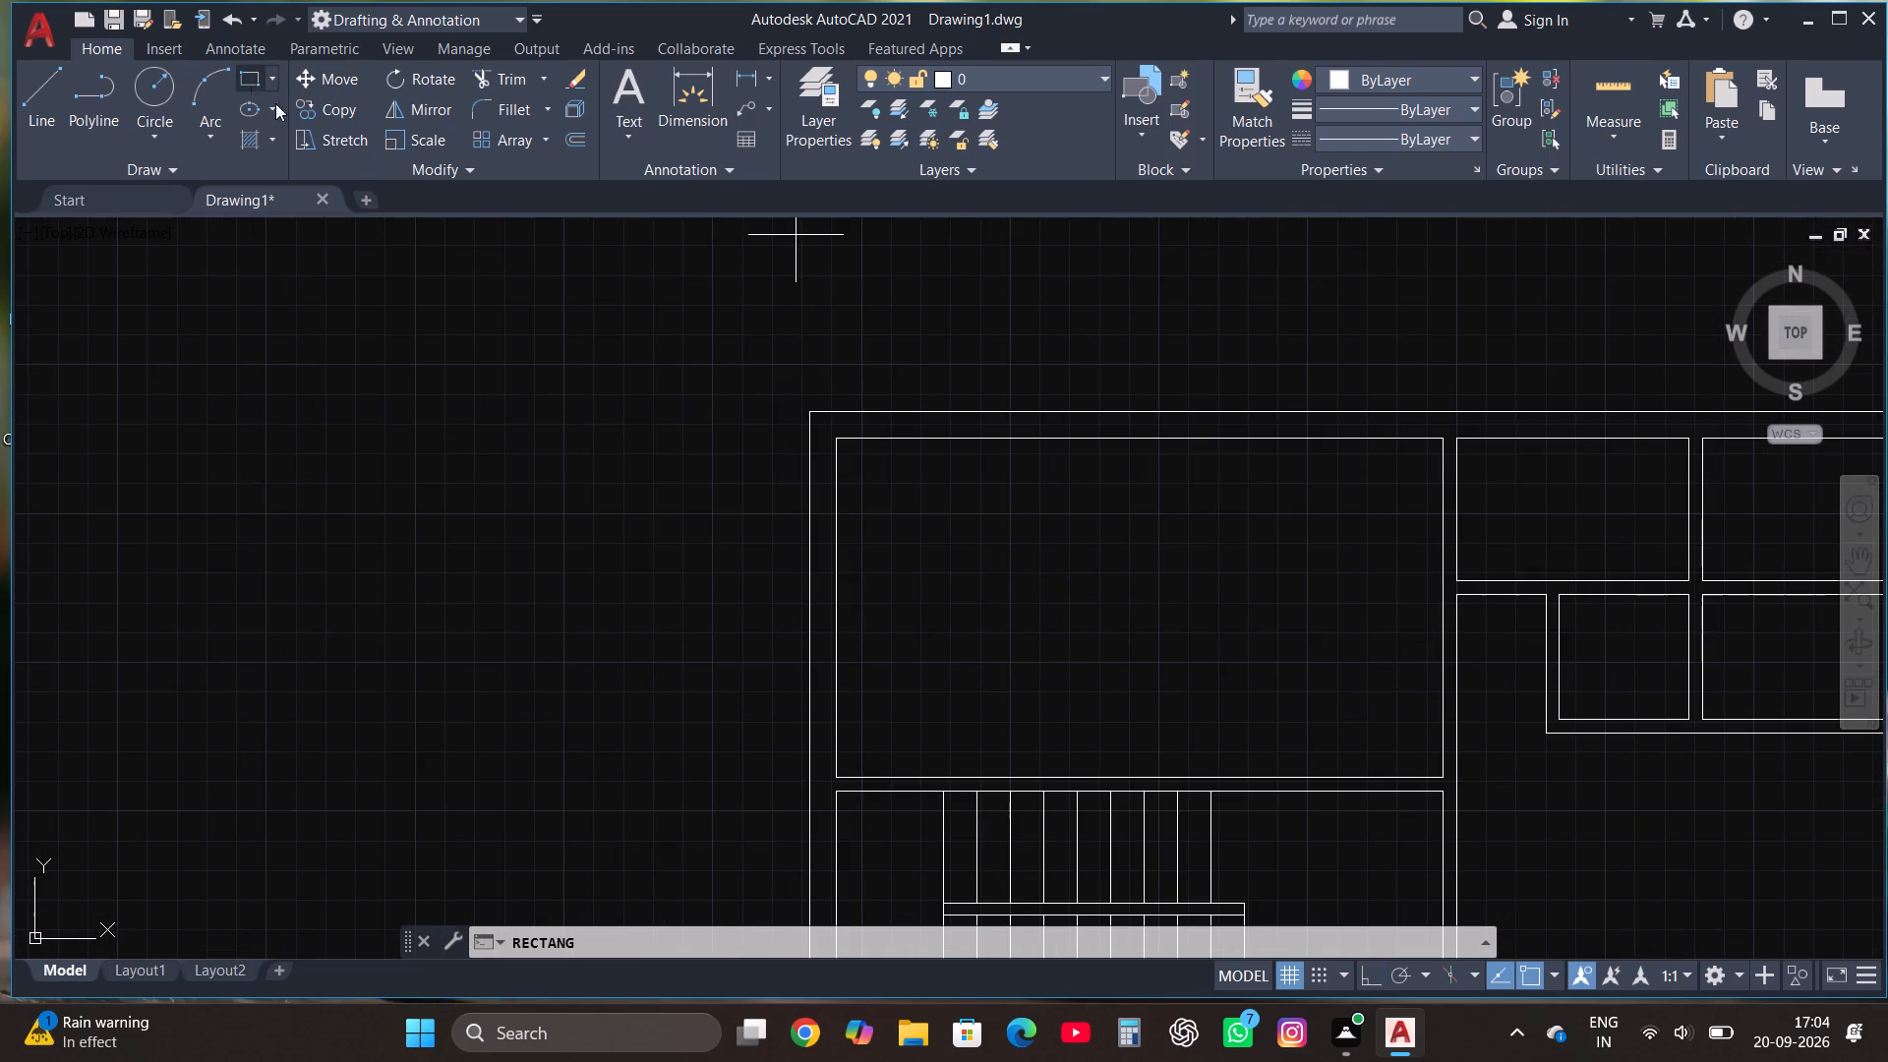
{"action": "scroll", "coordinate": [1212, 787], "scroll_direction": "up", "scroll_amount": 1}
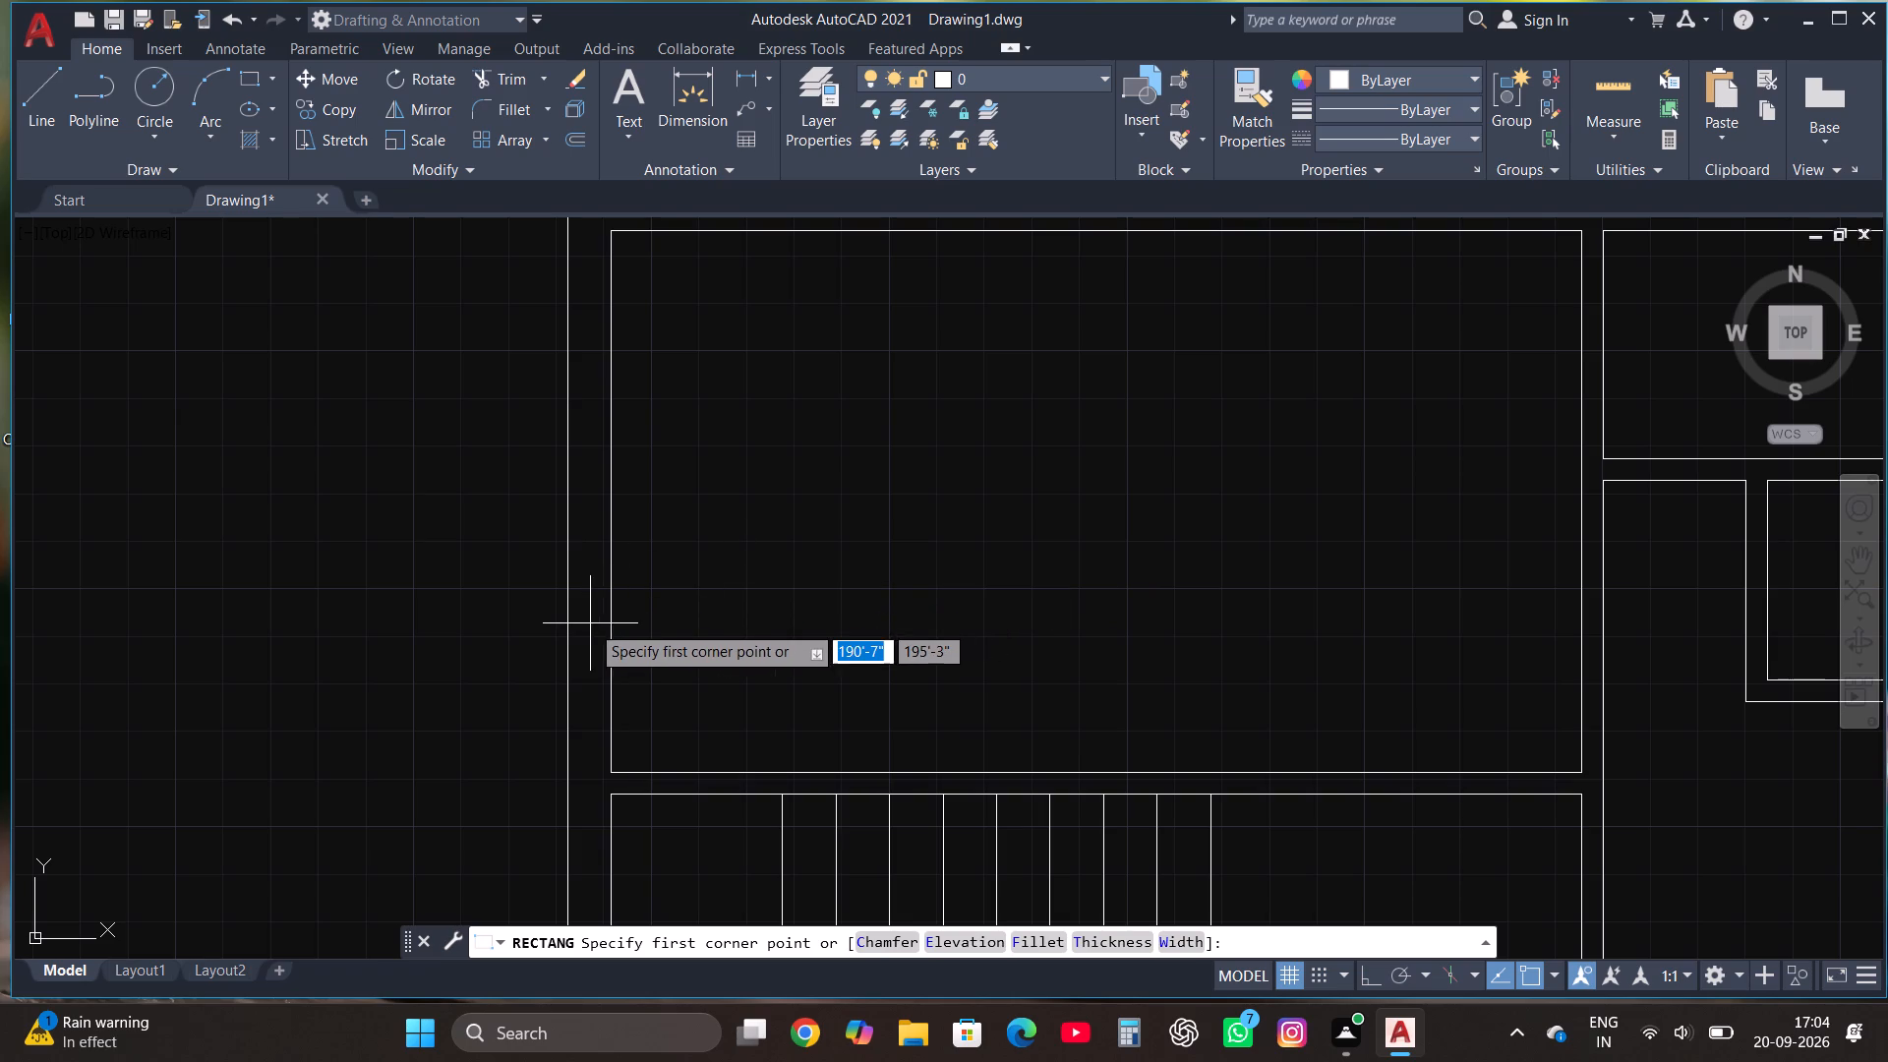
{"action": "left_click", "coordinate": [624, 637]}
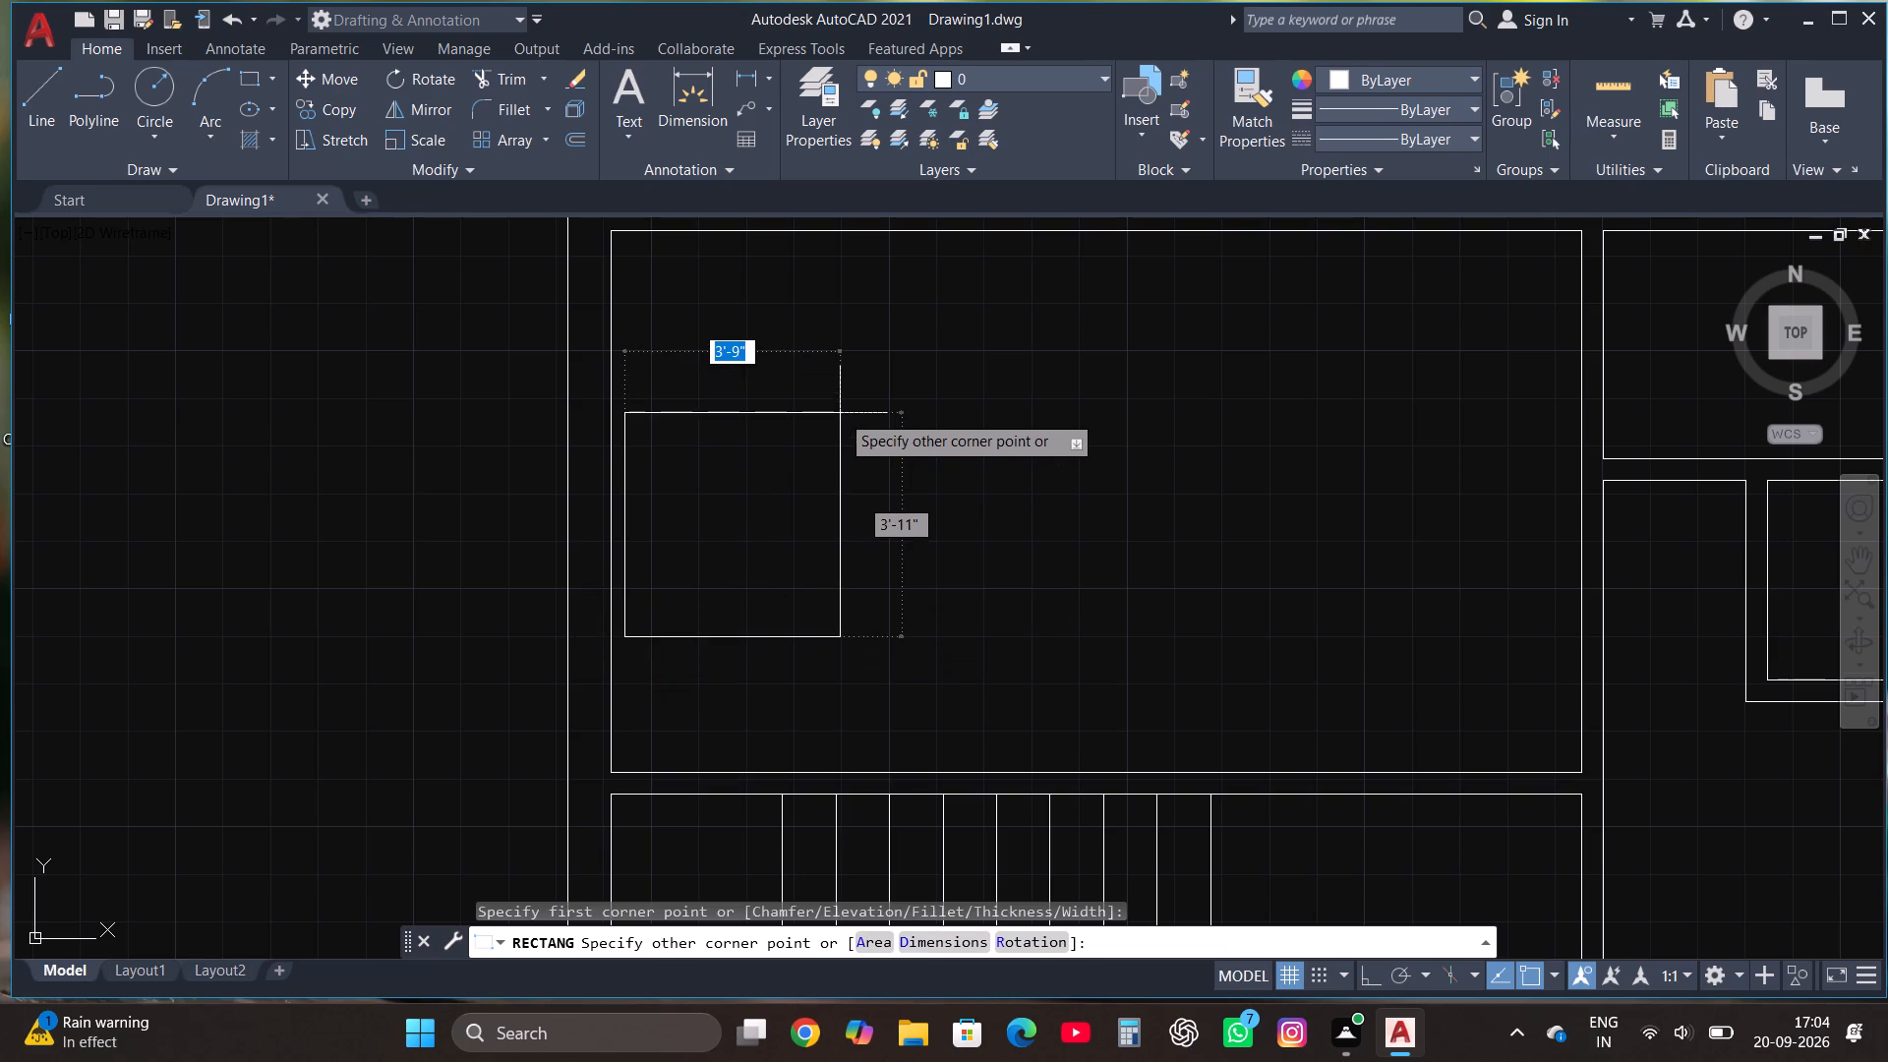
{"action": "scroll", "coordinate": [840, 413], "scroll_direction": "down", "scroll_amount": 1}
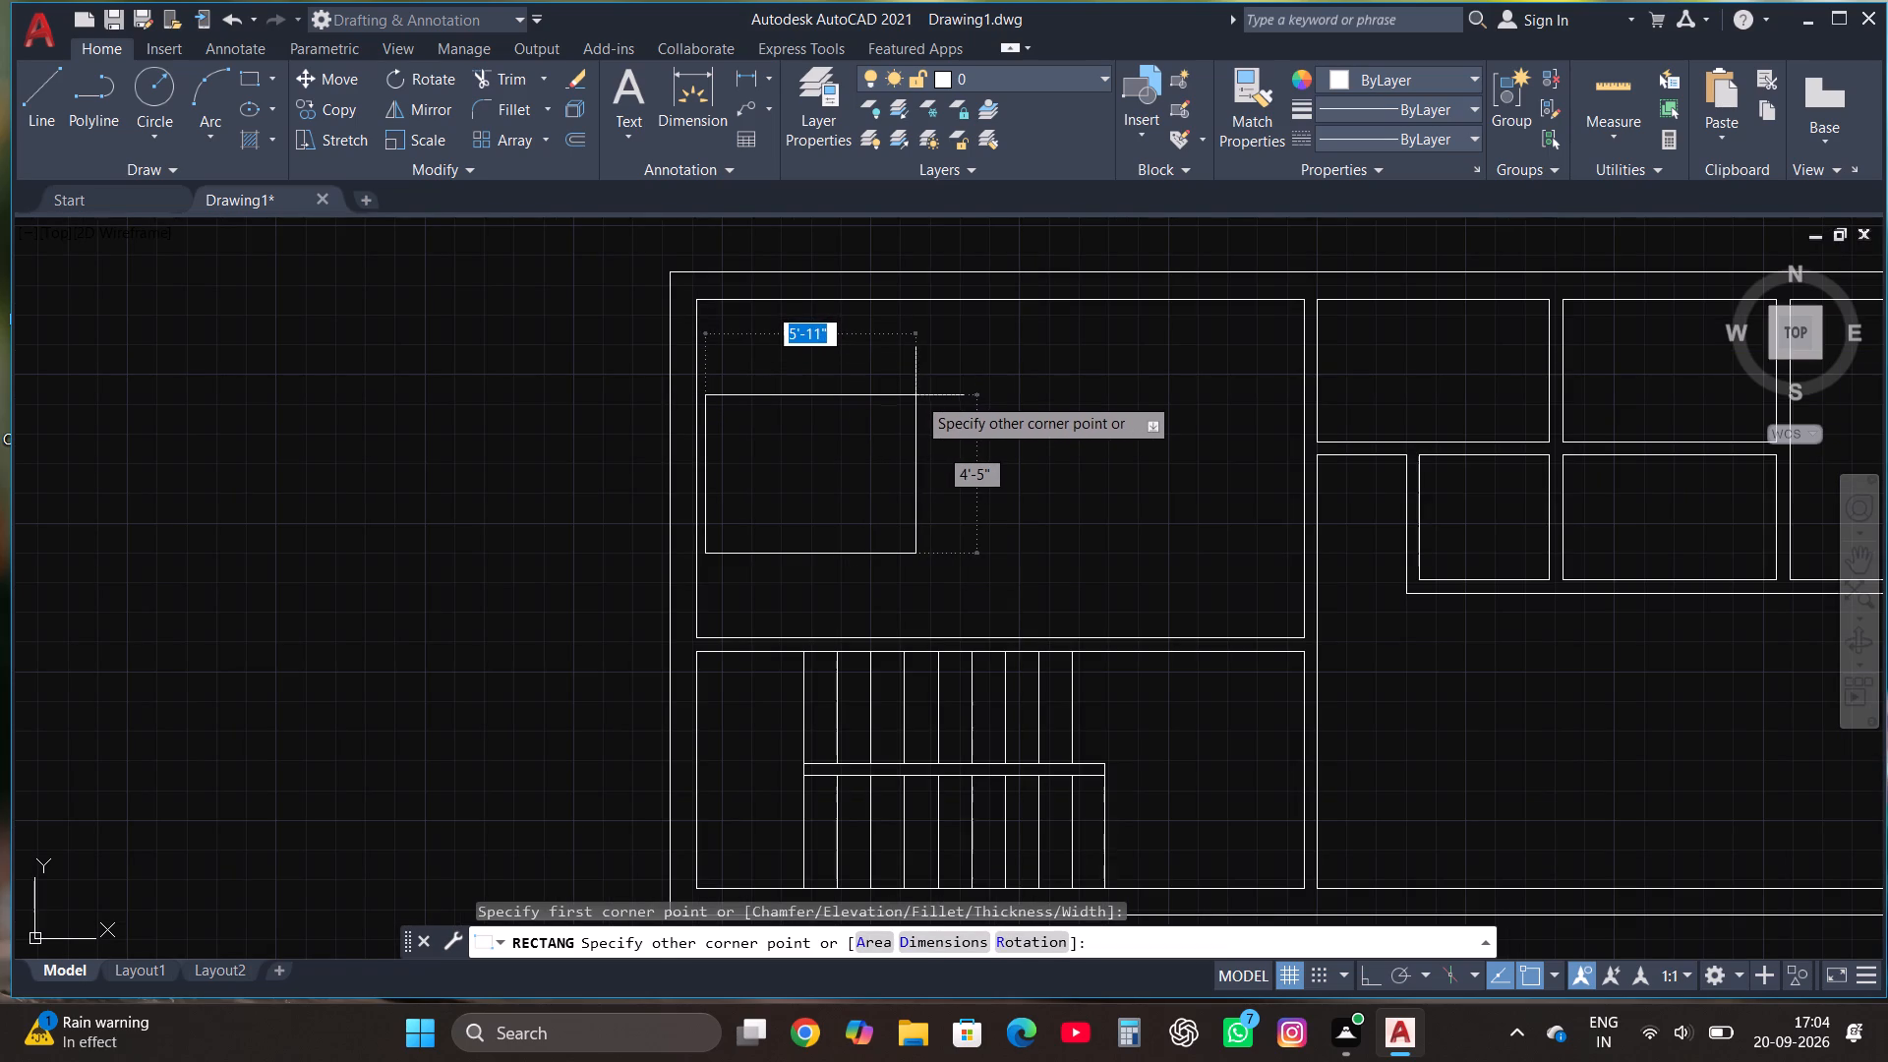
{"action": "left_click", "coordinate": [891, 397]}
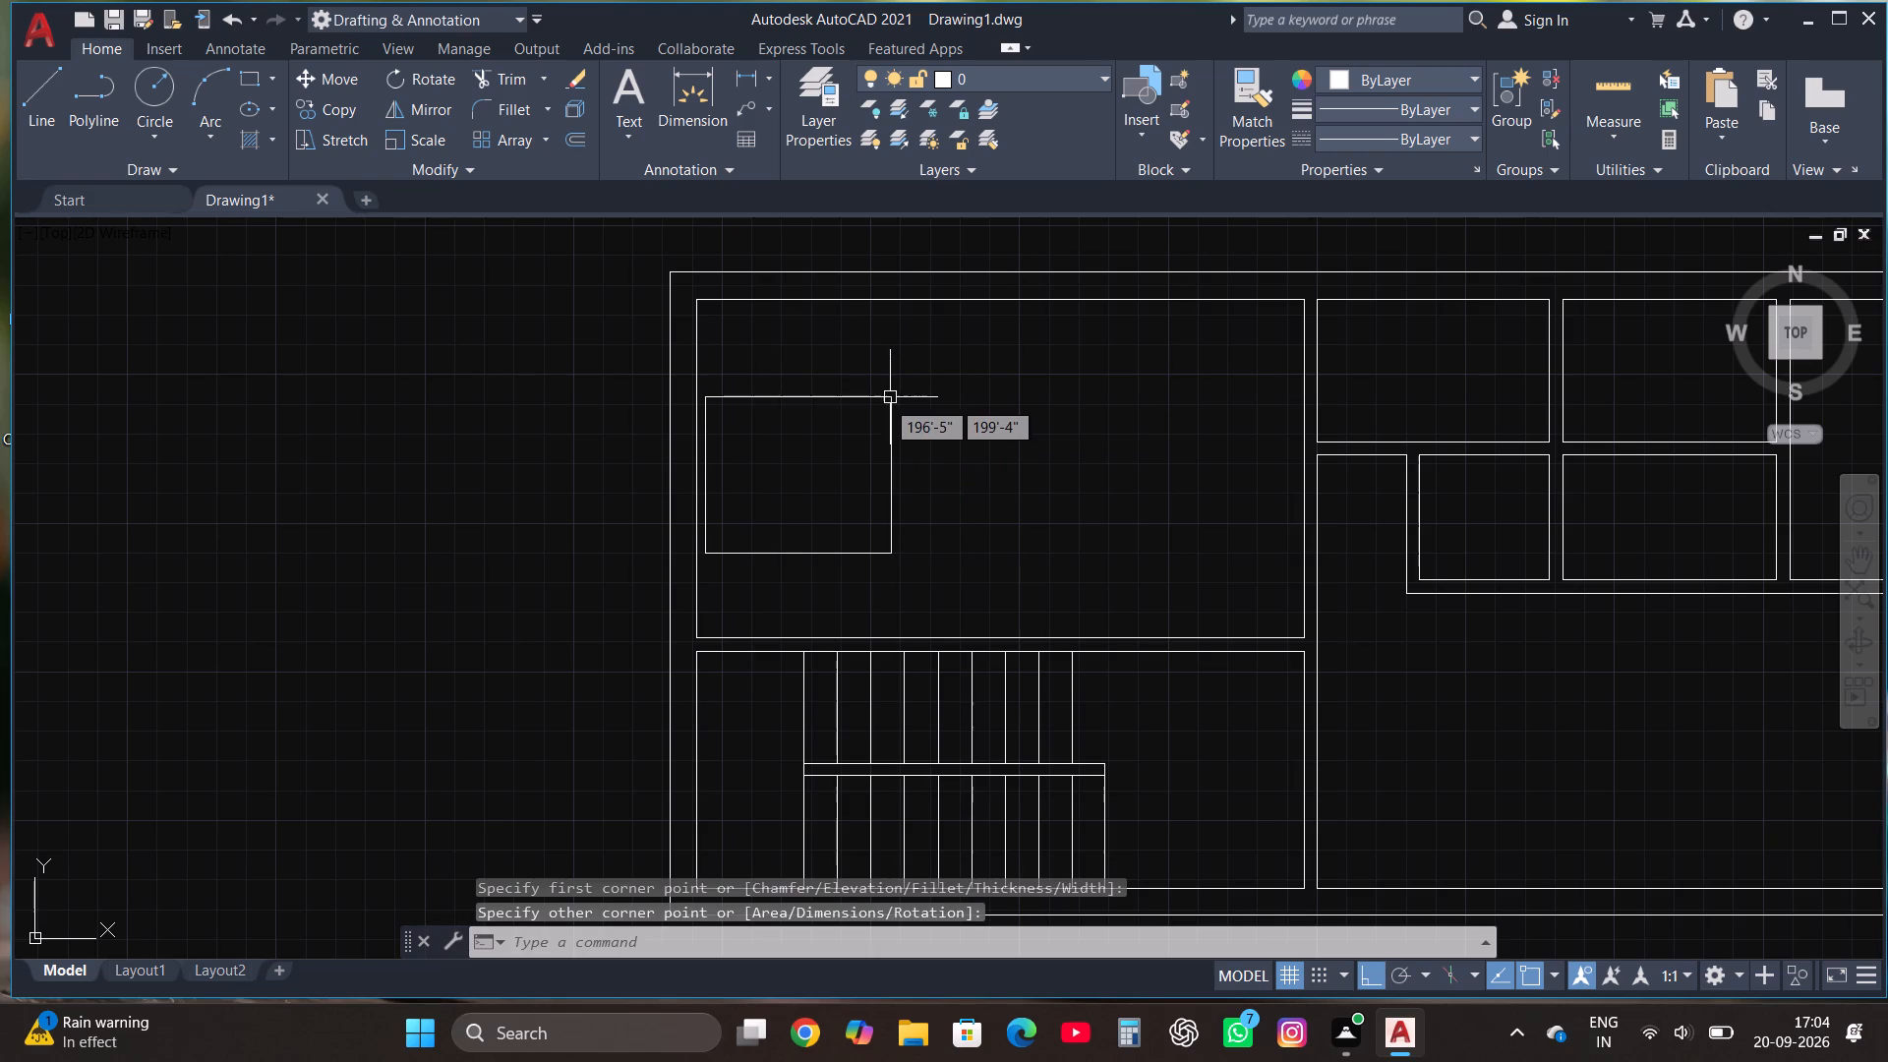
Draw a bedside rectangle about 1'-4" across, adjoining the bed's north edge from its northwest corner.
{"action": "left_click", "coordinate": [242, 78]}
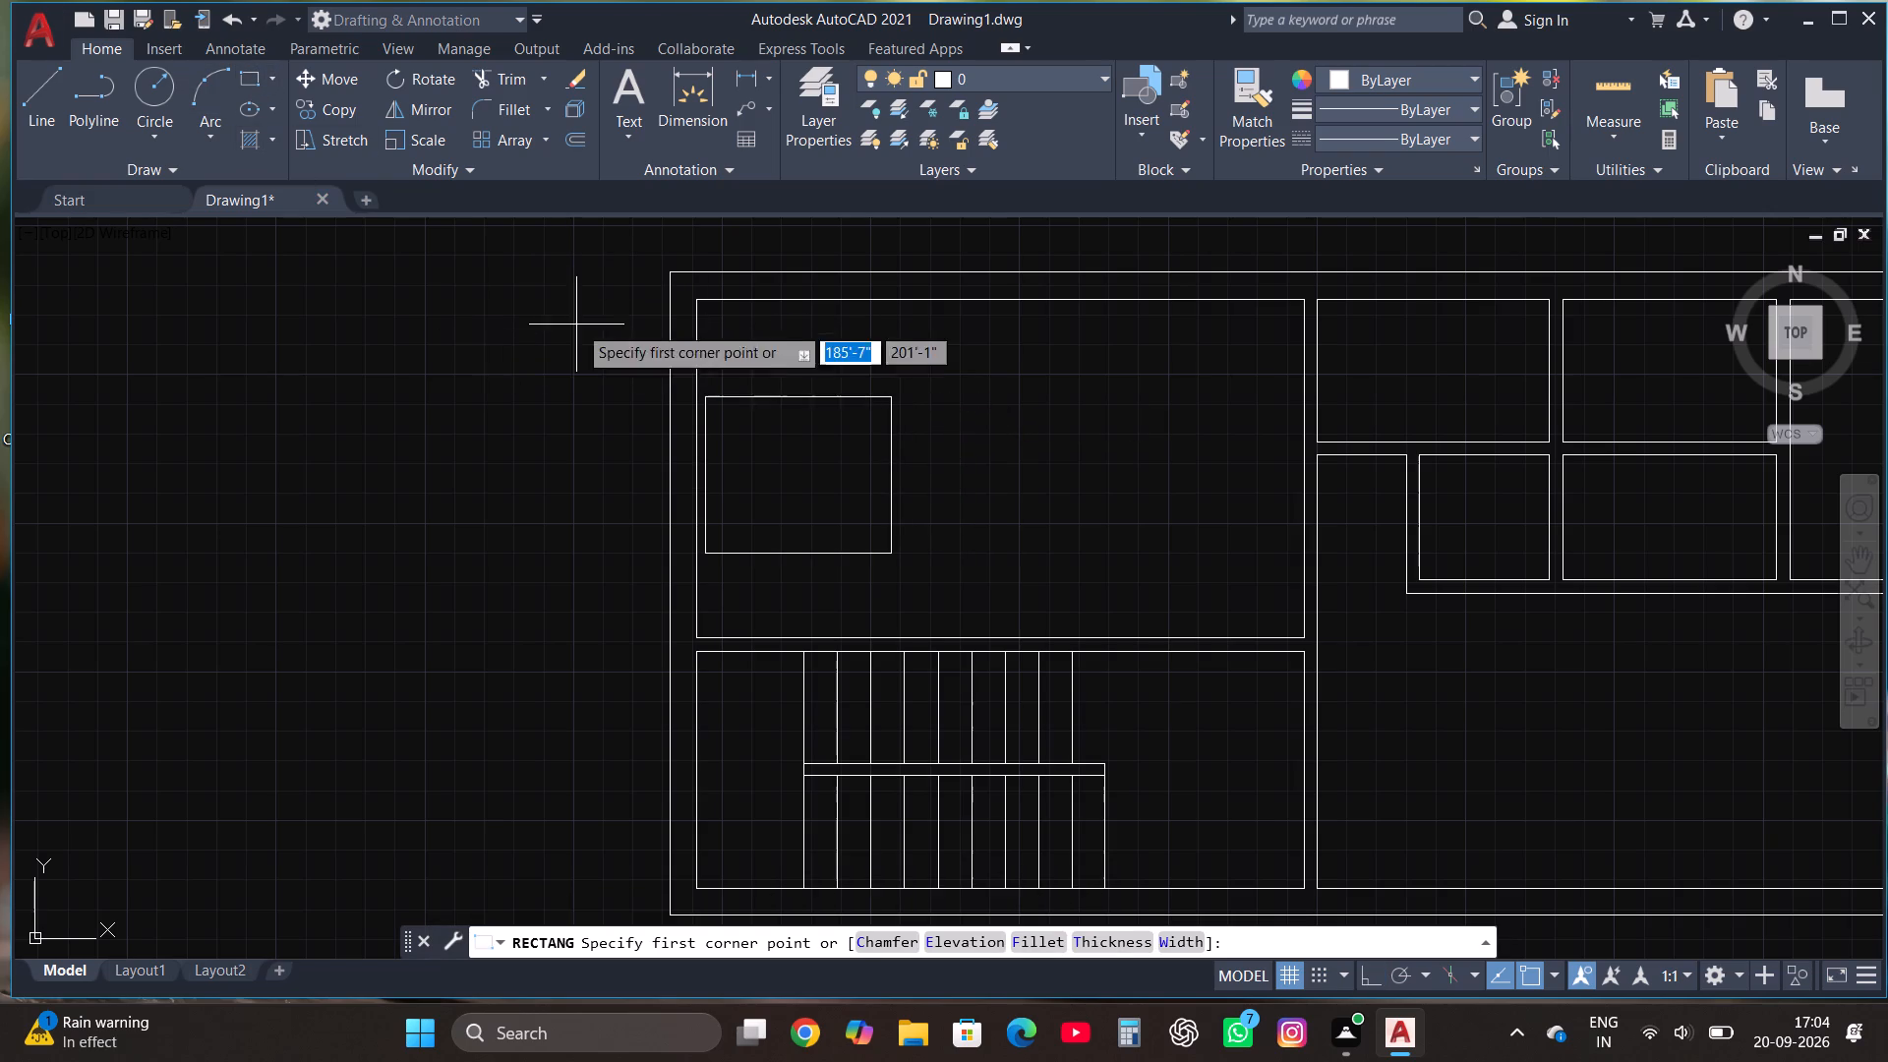
{"action": "scroll", "coordinate": [695, 374], "scroll_direction": "up", "scroll_amount": 2}
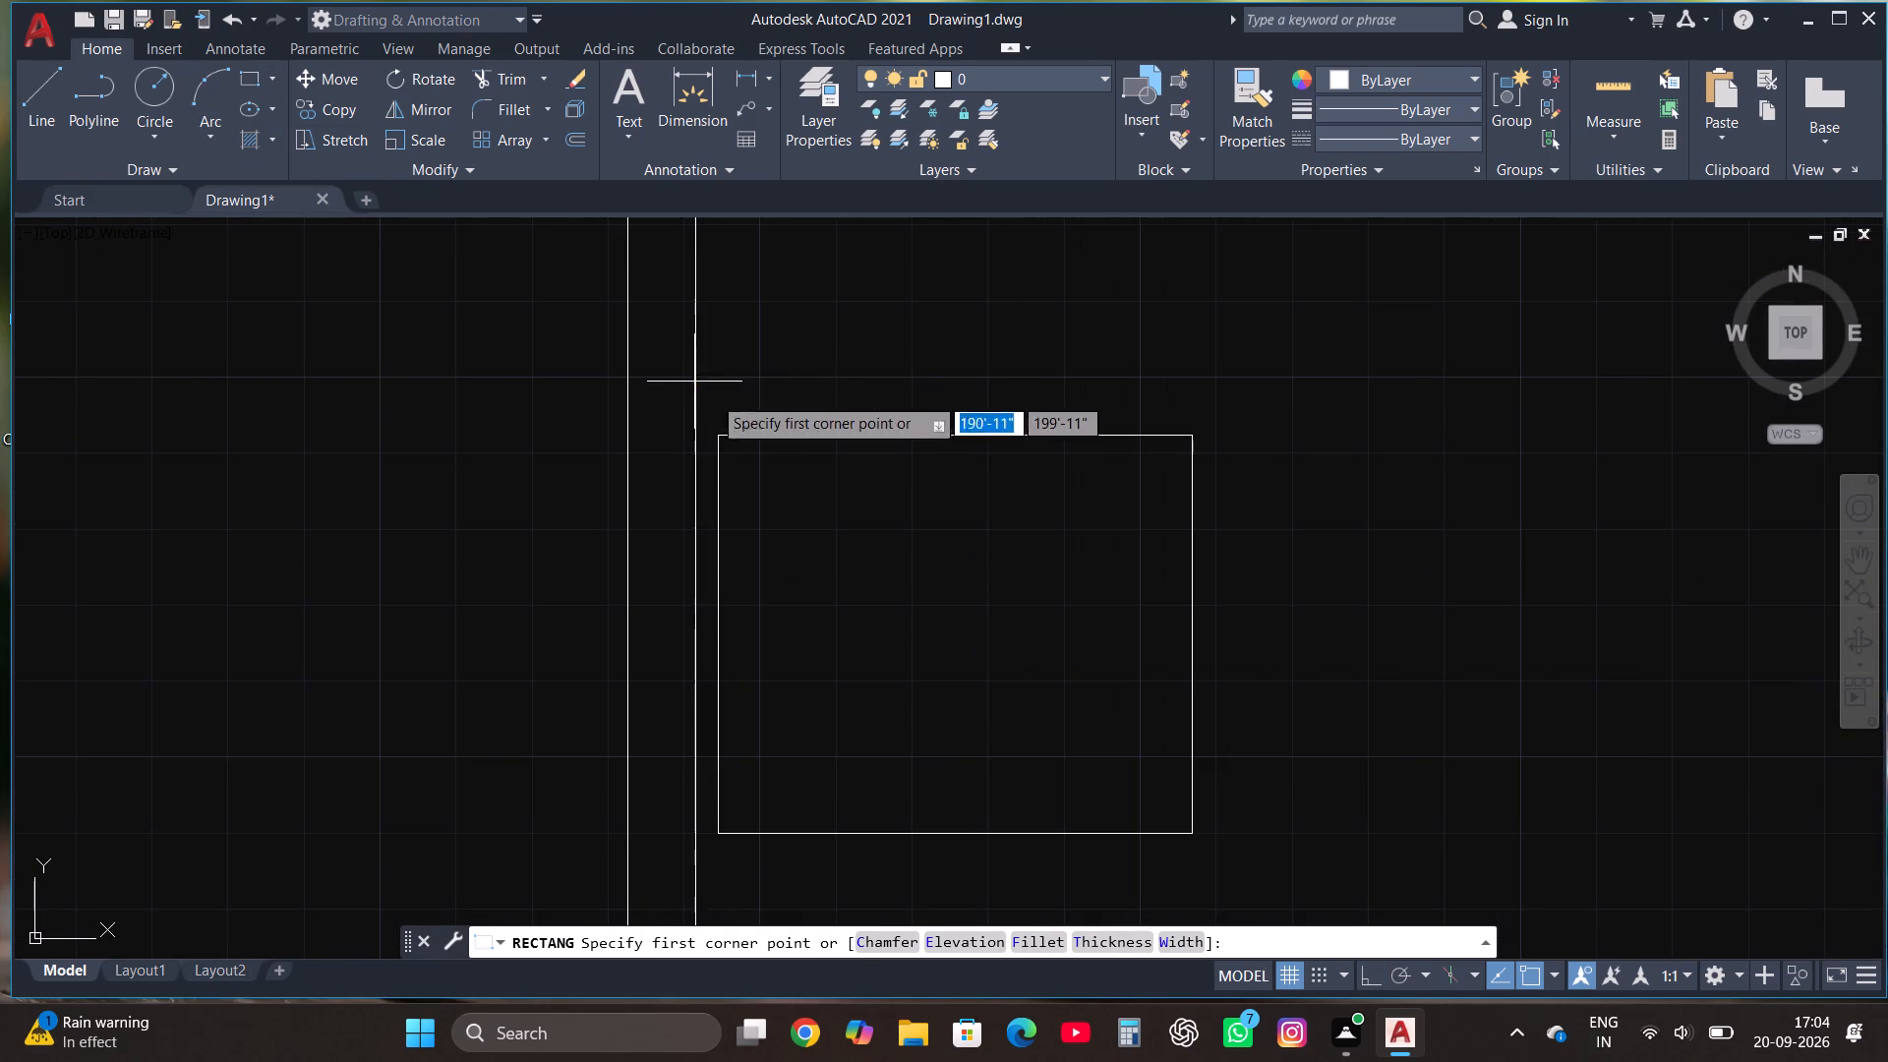
{"action": "scroll", "coordinate": [775, 408], "scroll_direction": "up", "scroll_amount": 1}
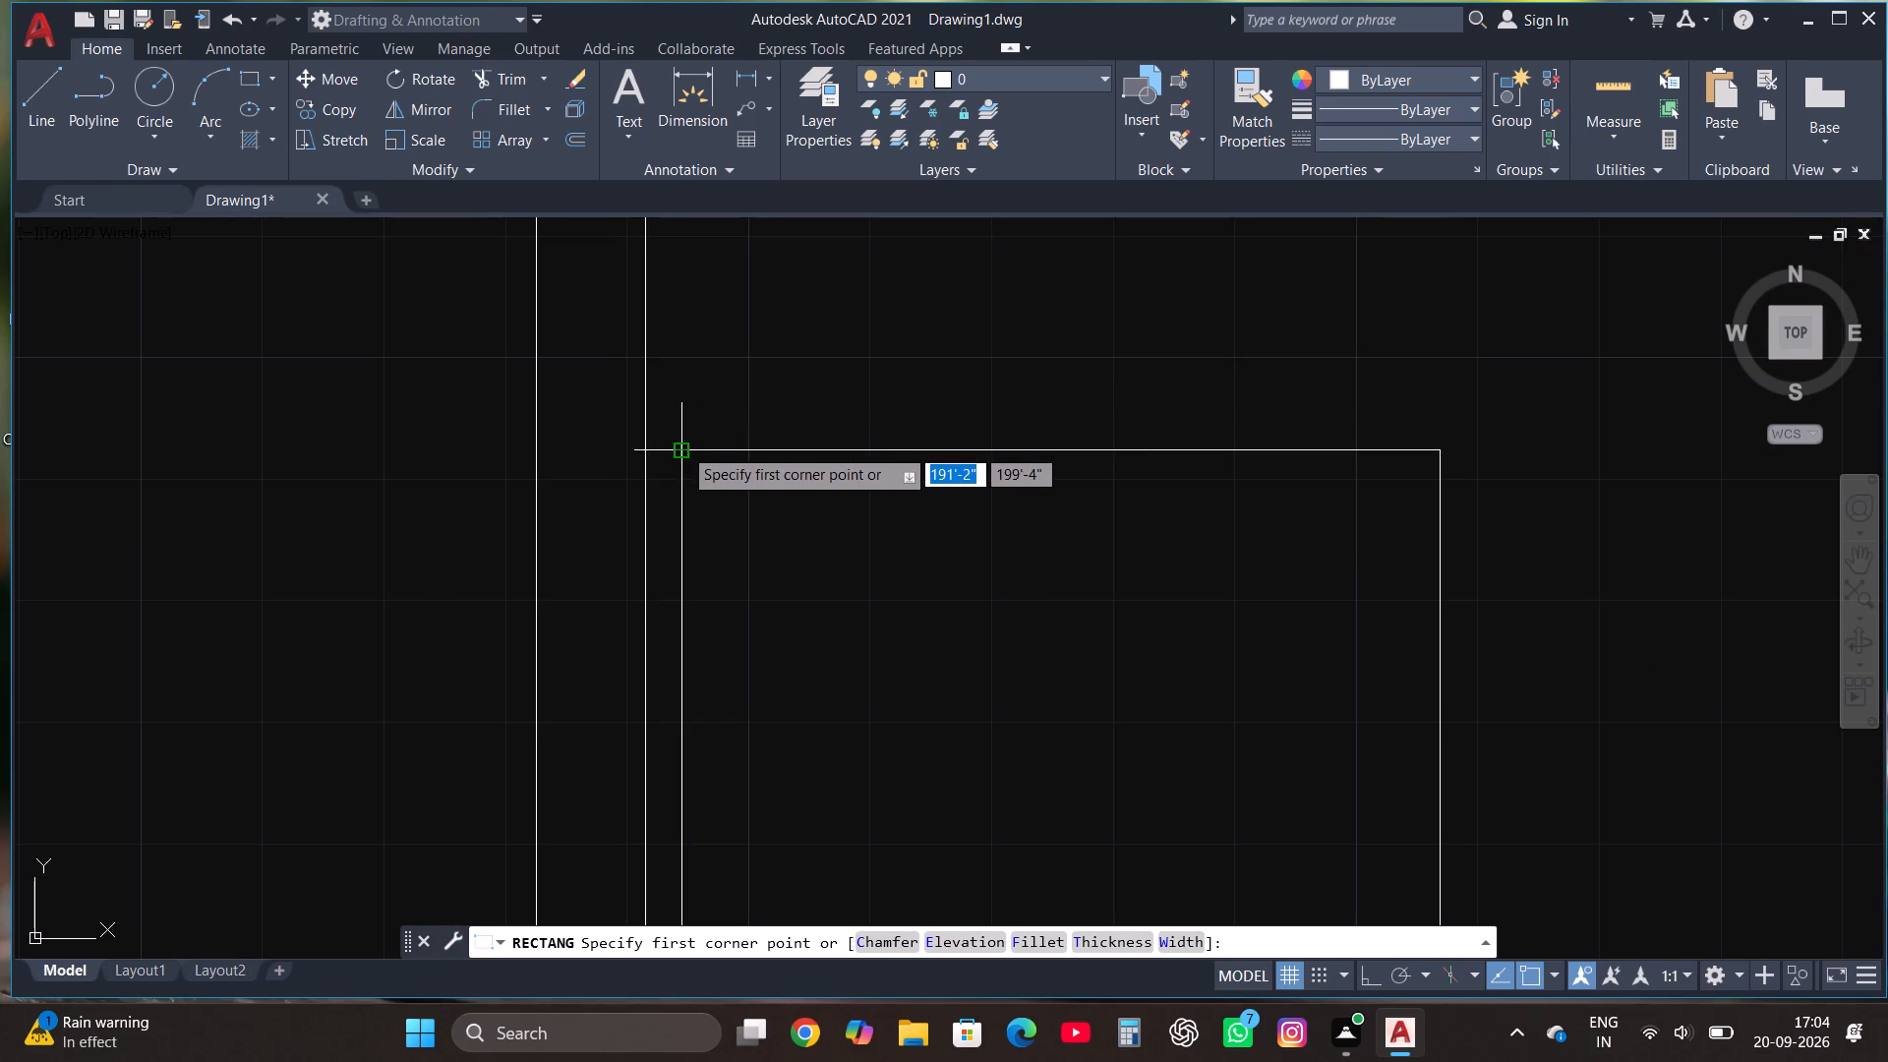
{"action": "left_click", "coordinate": [682, 447]}
{"action": "scroll", "coordinate": [692, 431], "scroll_direction": "down", "scroll_amount": 1}
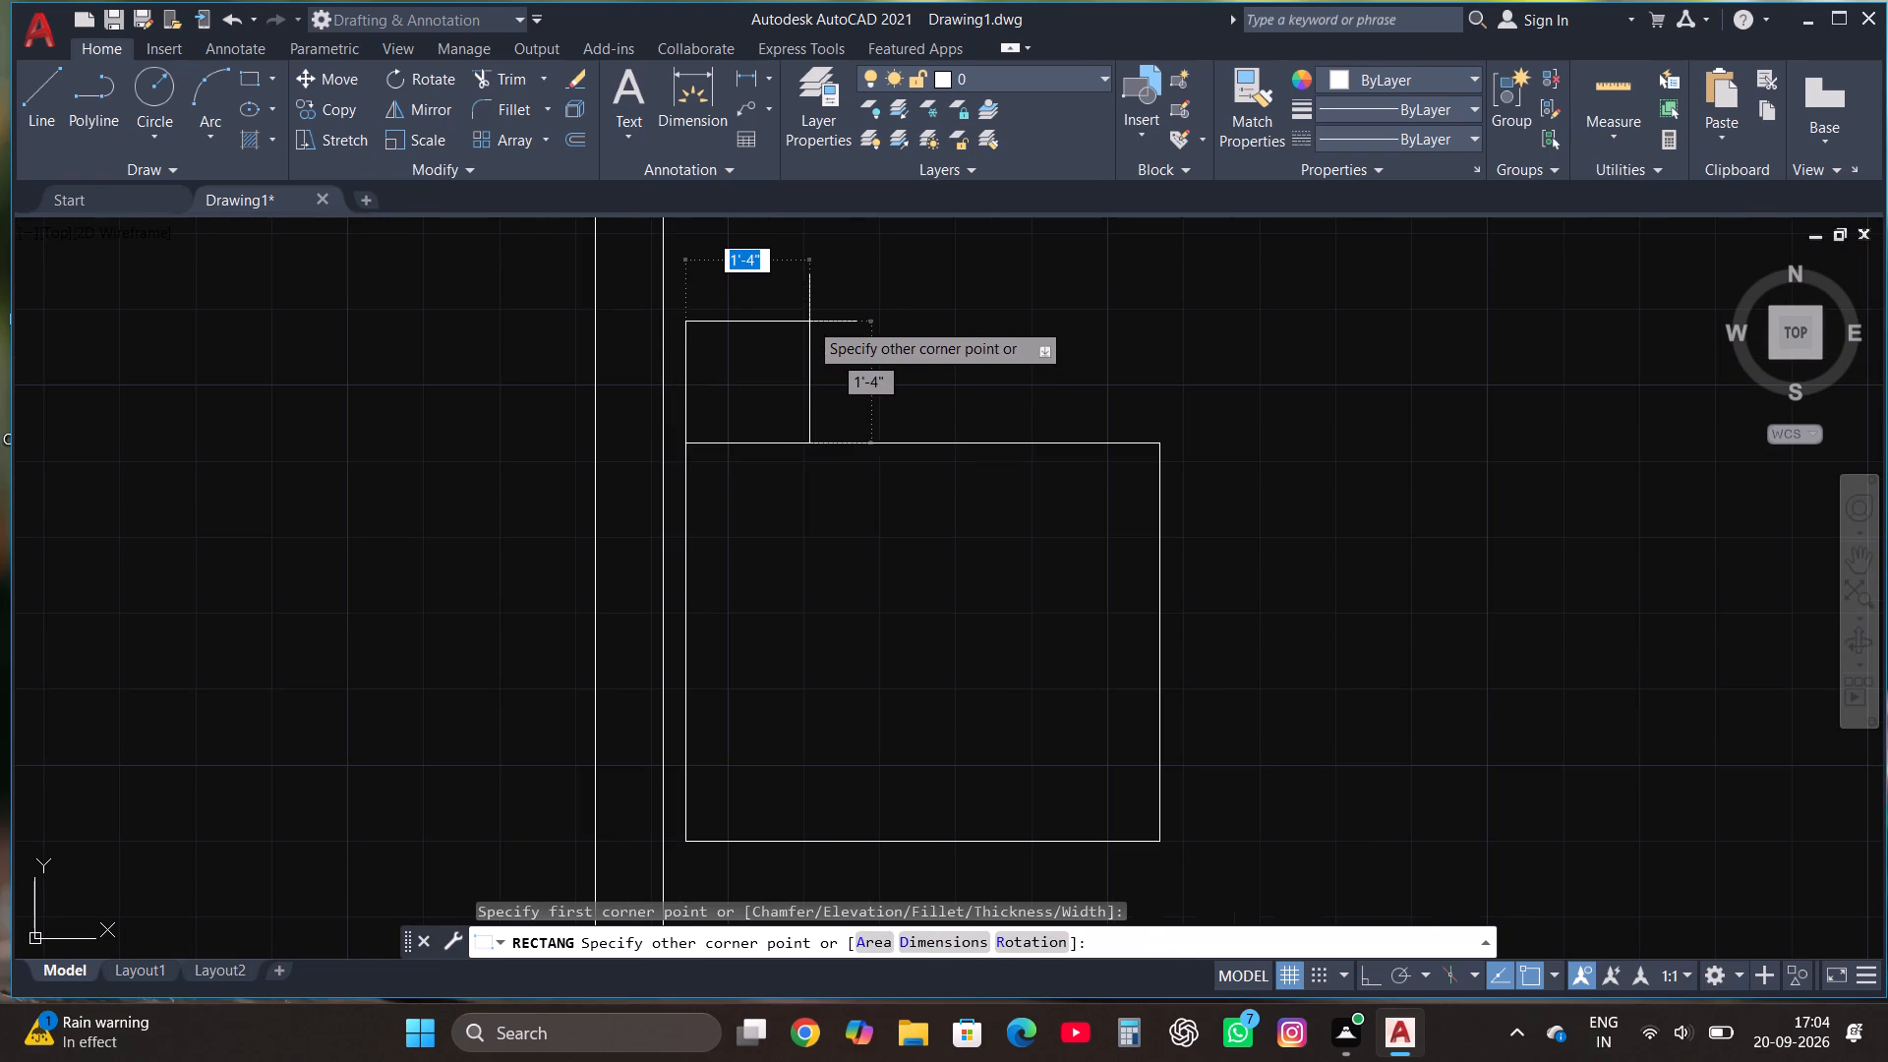
{"action": "left_click", "coordinate": [798, 316]}
Copy the bedside rectangle to the bed's south side, its northwest corner on the bed's southwest corner.
{"action": "left_click", "coordinate": [780, 311]}
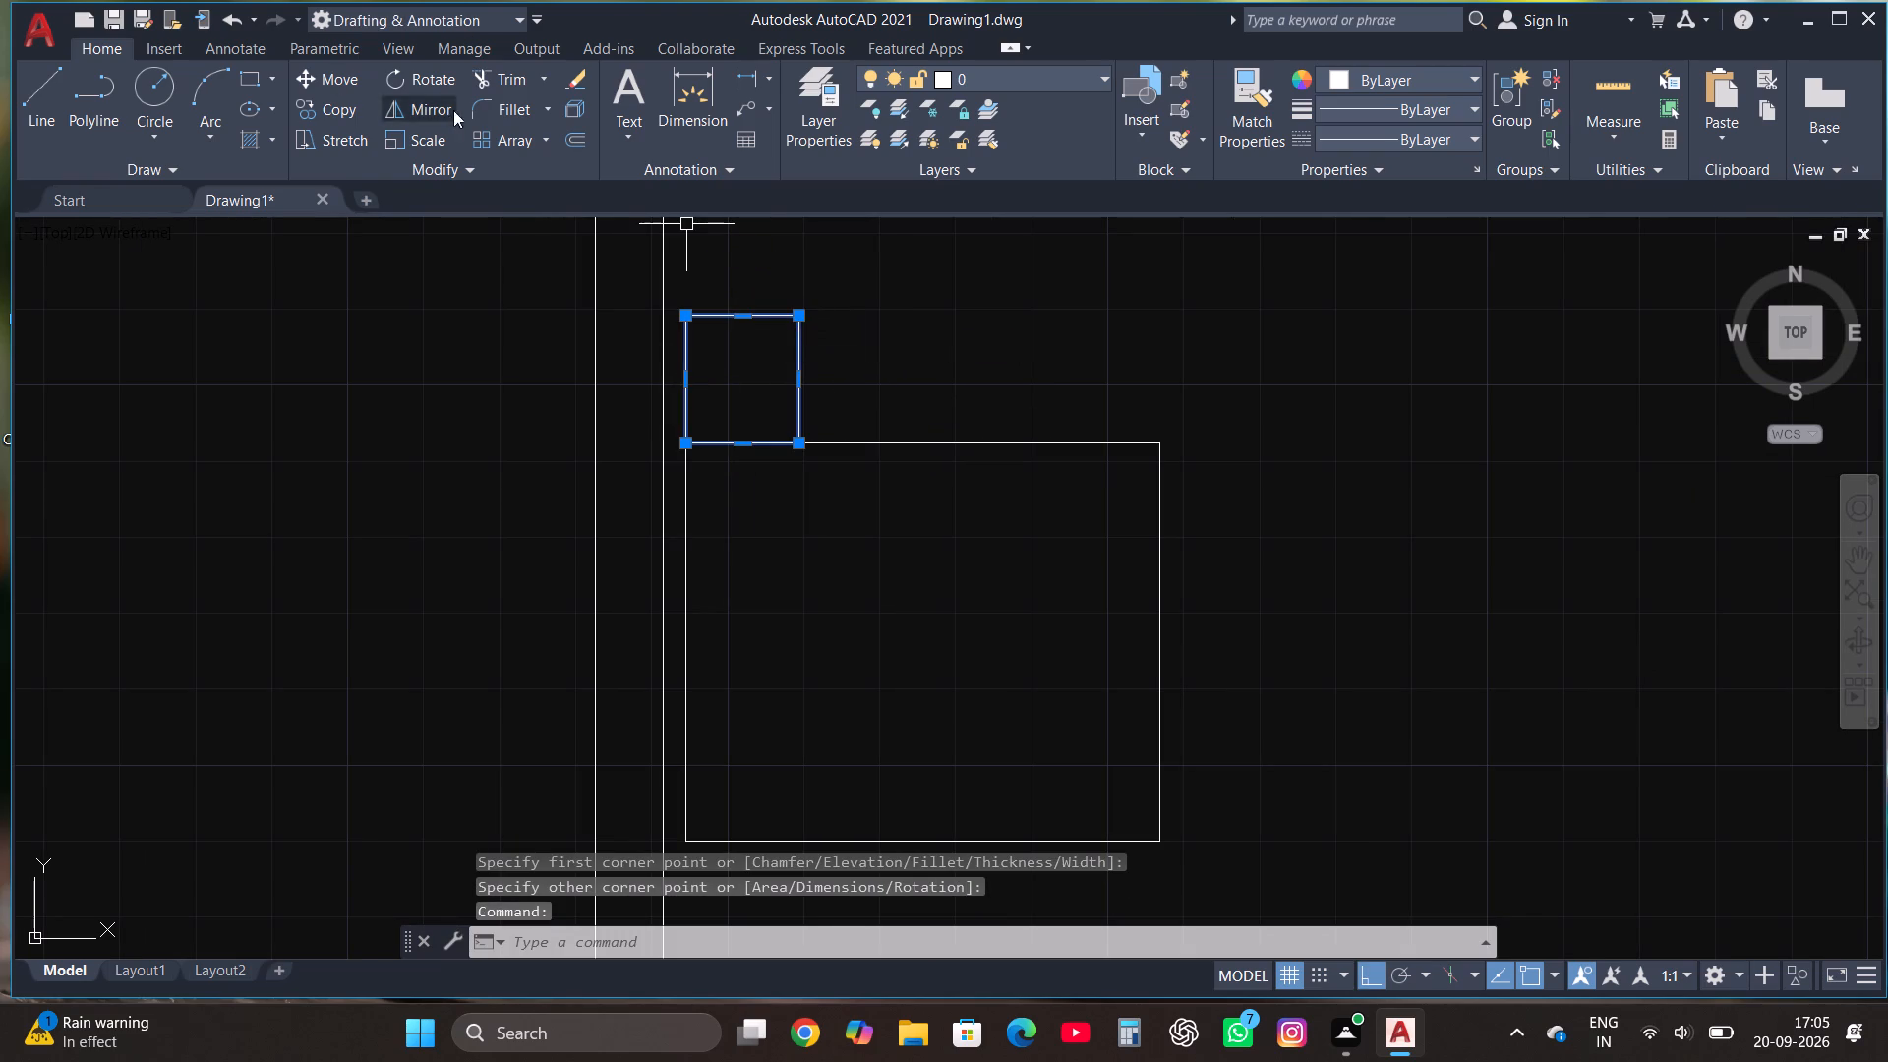
{"action": "left_click", "coordinate": [334, 109]}
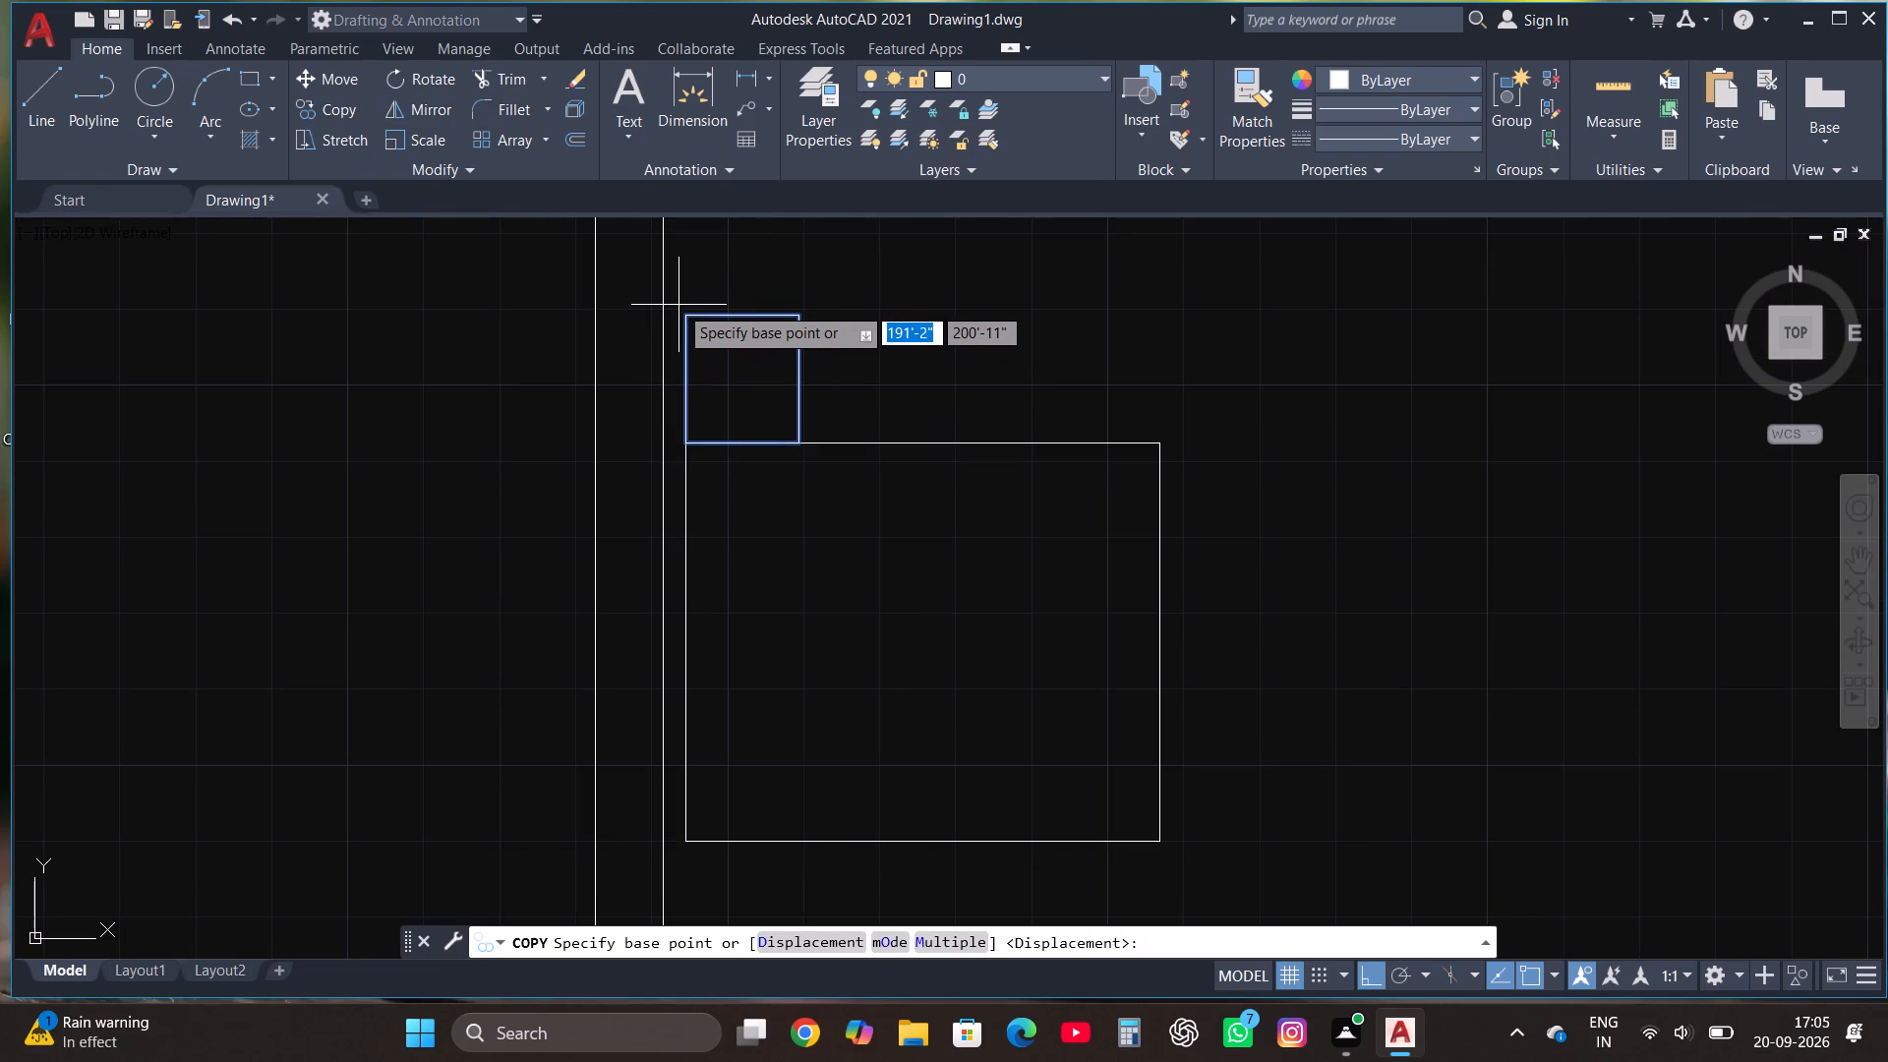
{"action": "left_click", "coordinate": [682, 313]}
{"action": "scroll", "coordinate": [680, 375], "scroll_direction": "down", "scroll_amount": 2}
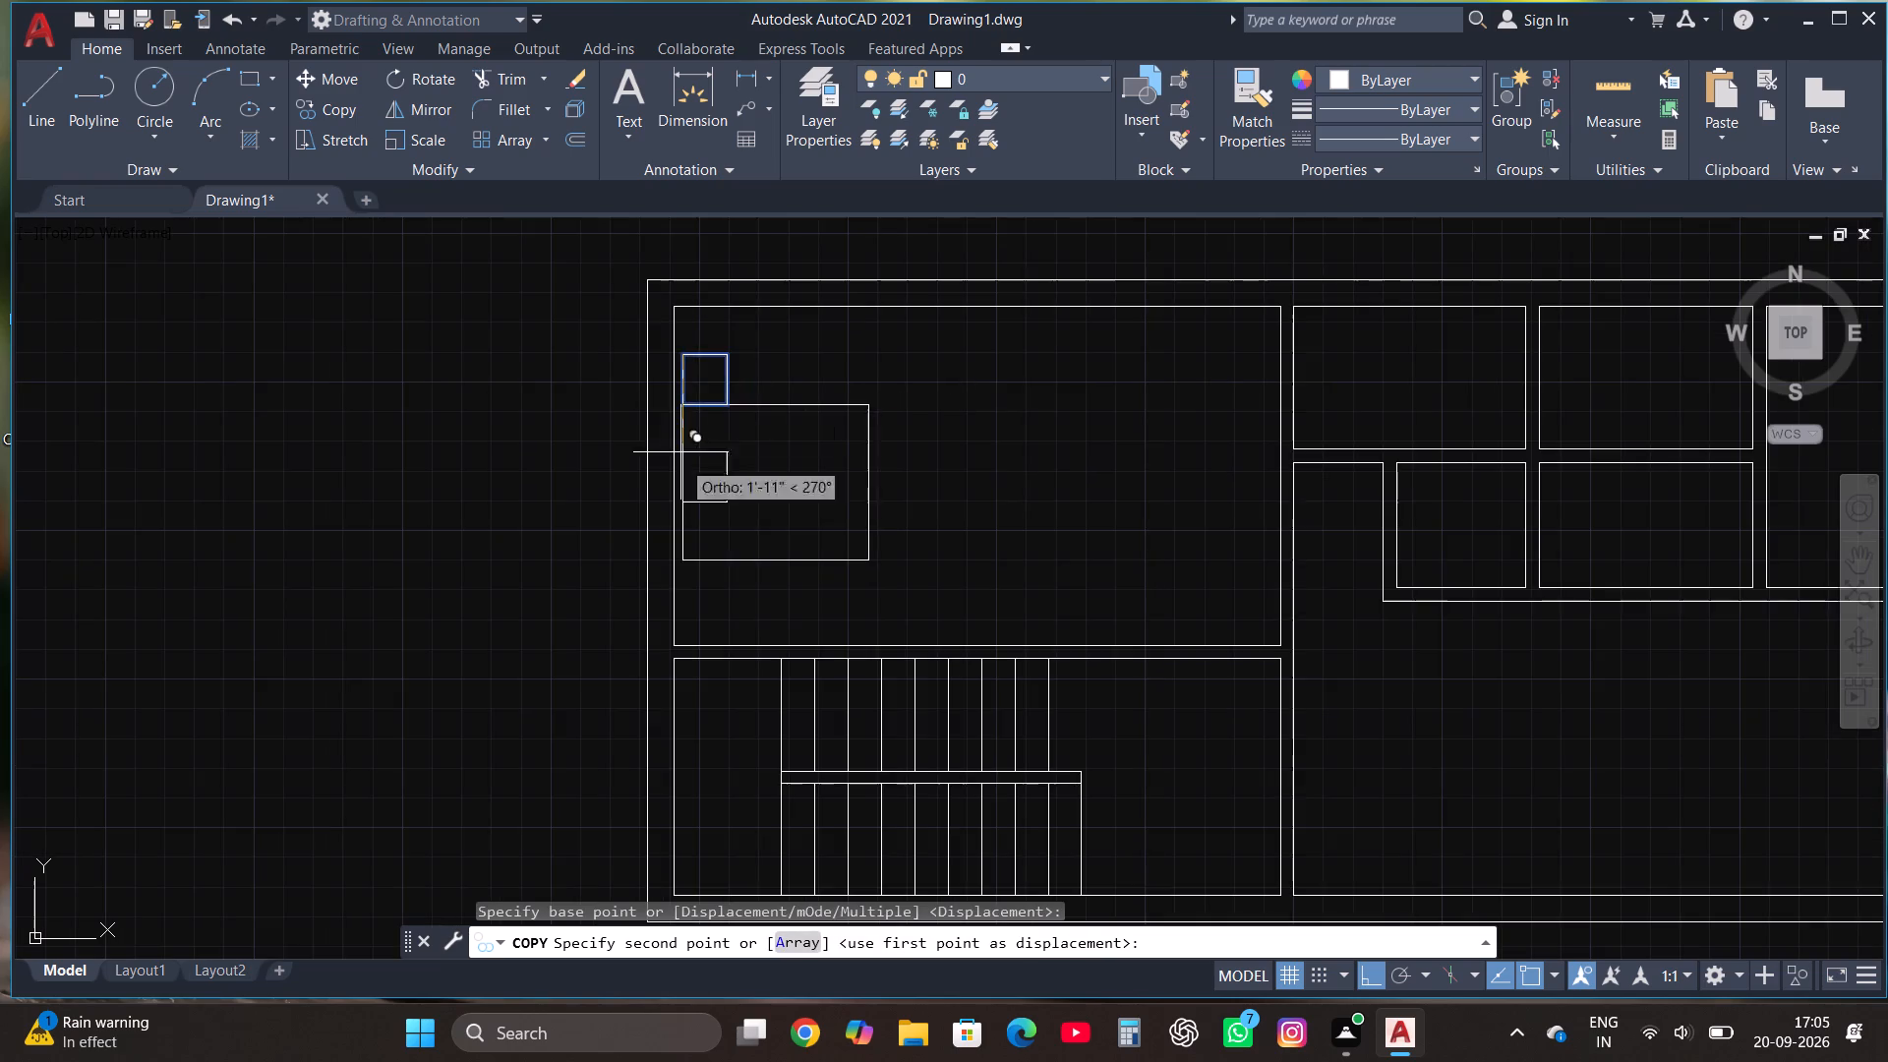
{"action": "scroll", "coordinate": [669, 586], "scroll_direction": "up", "scroll_amount": 1}
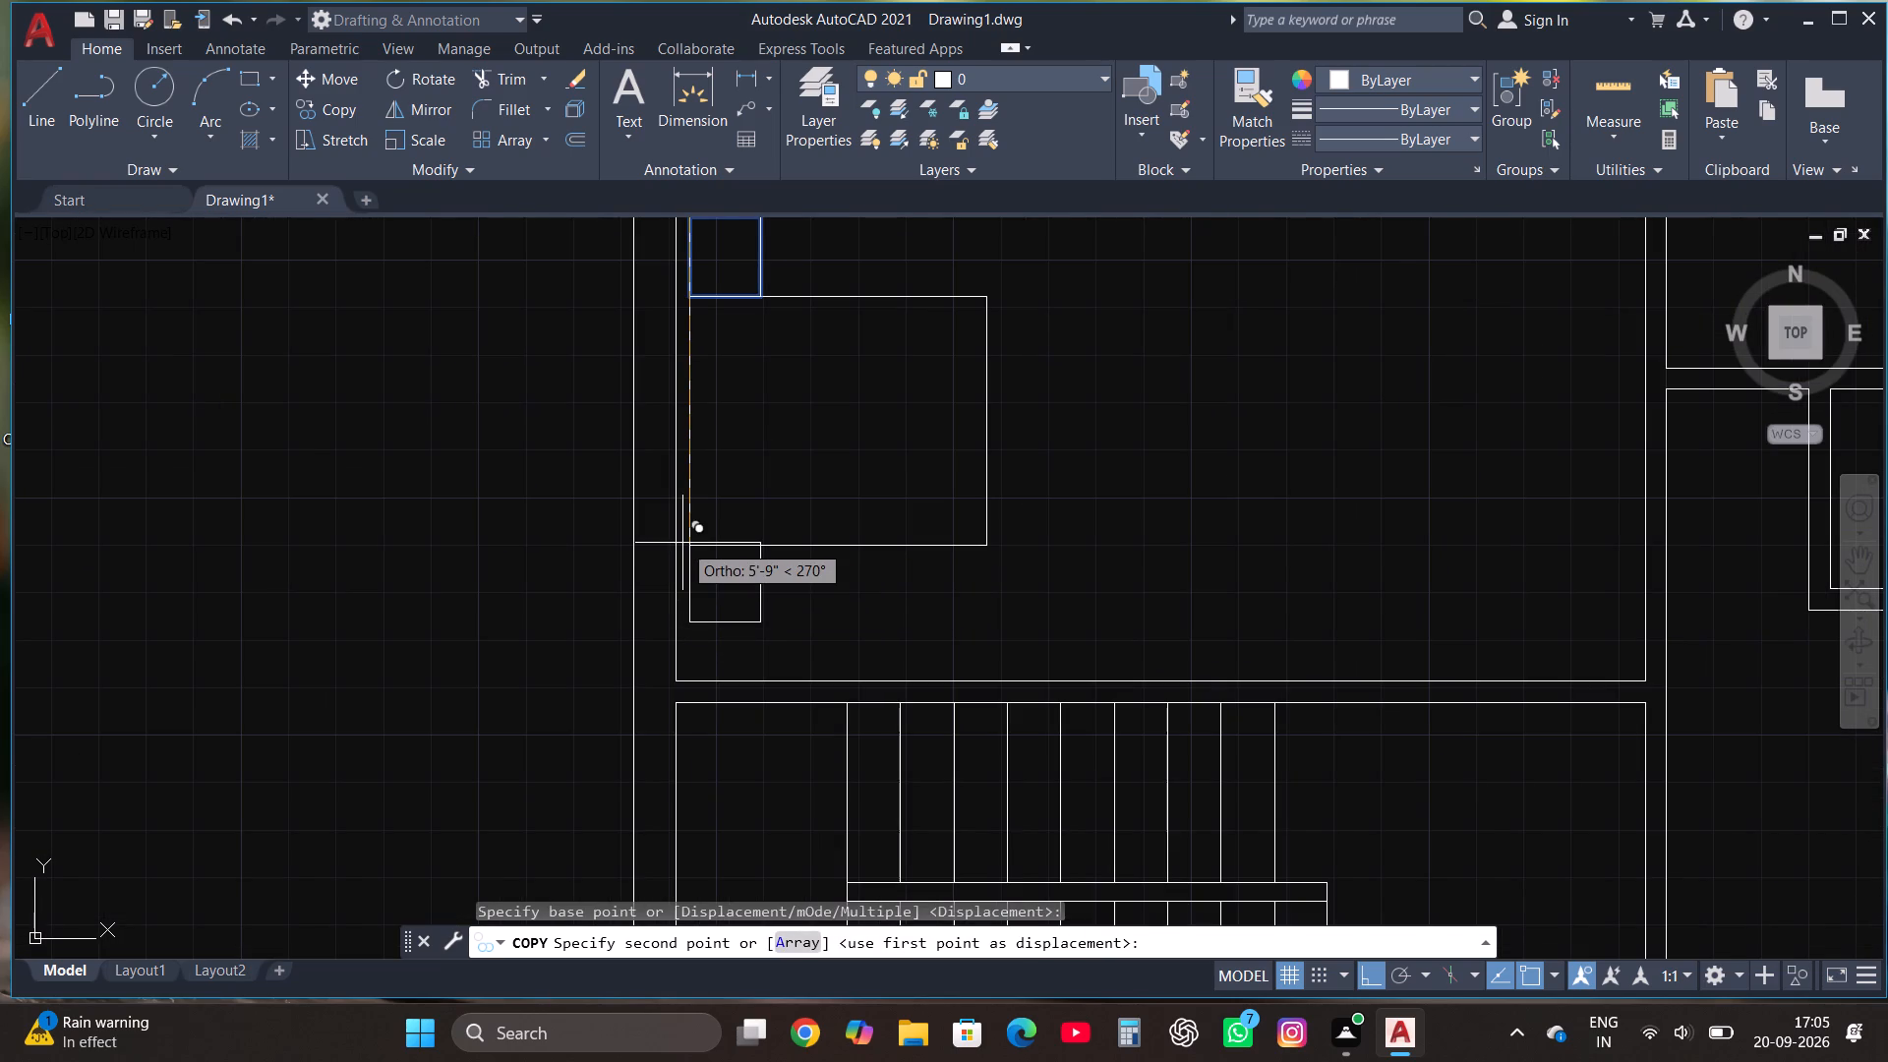
{"action": "scroll", "coordinate": [688, 550], "scroll_direction": "up", "scroll_amount": 2}
{"action": "left_click", "coordinate": [683, 536]}
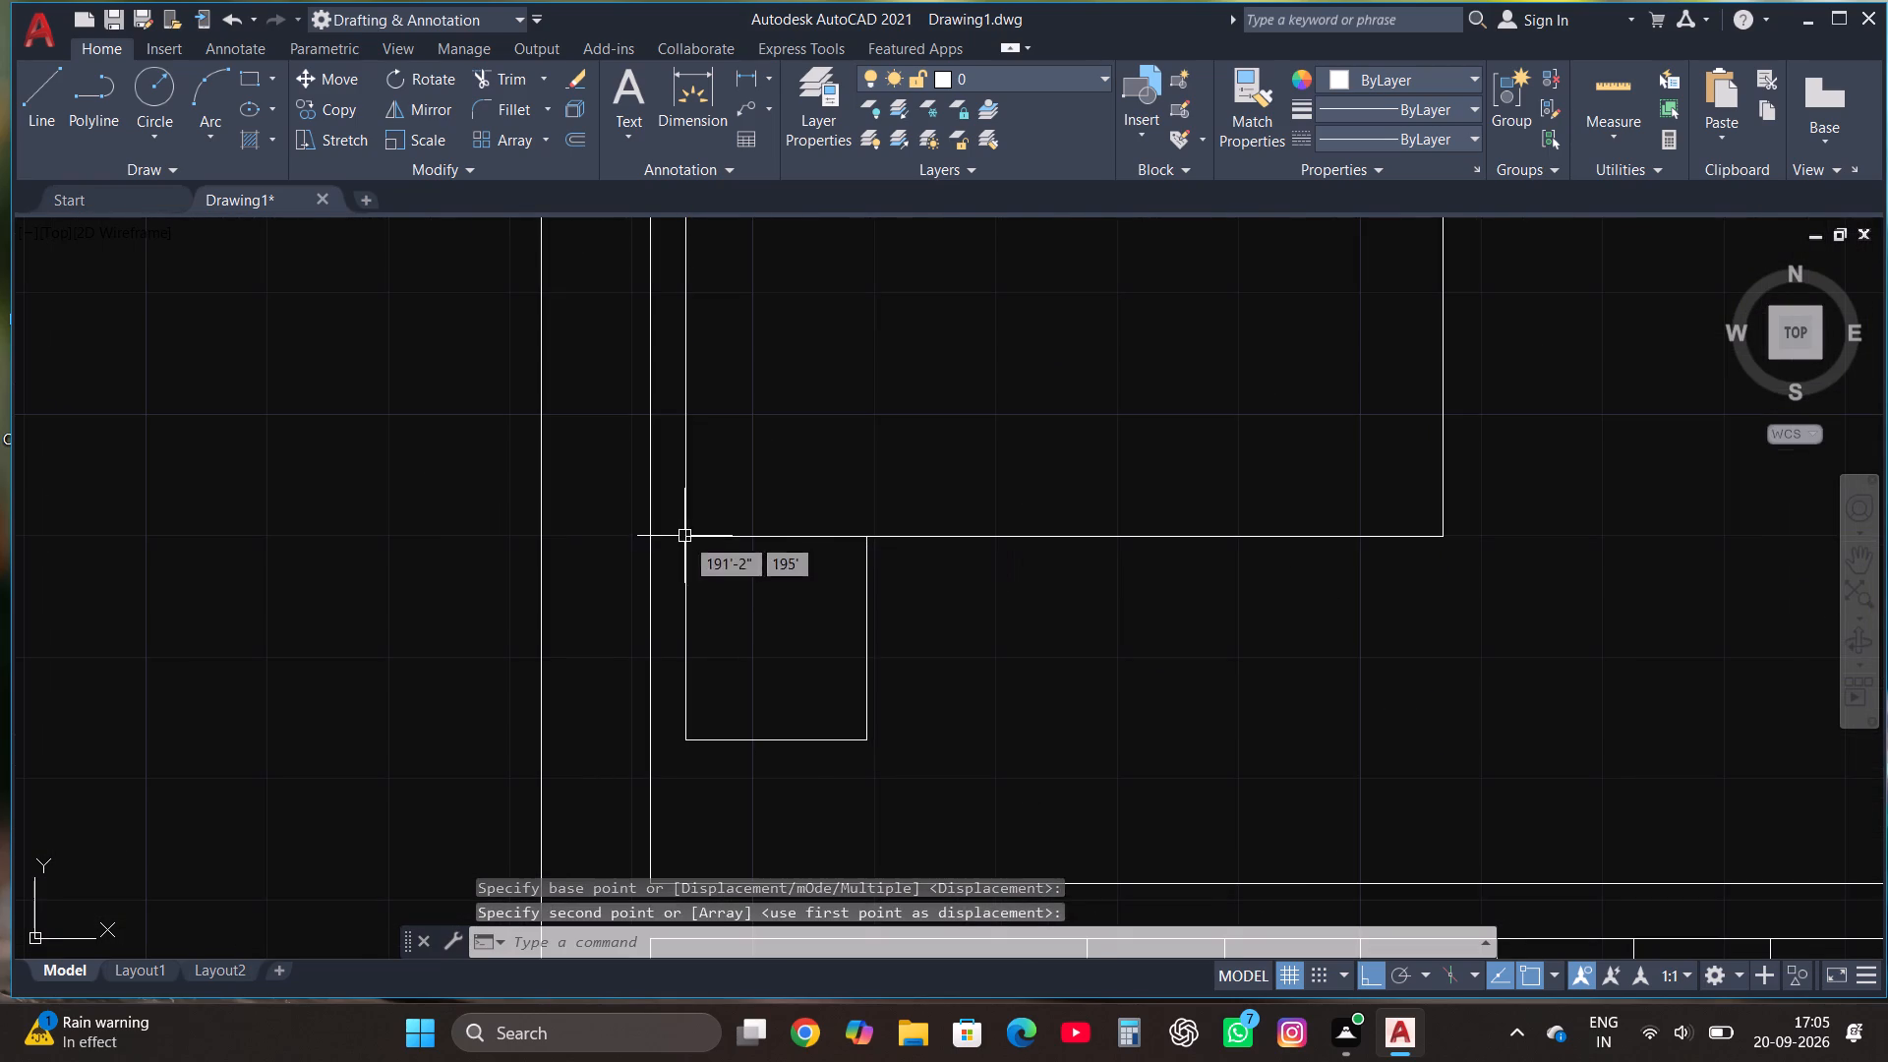
Draw an upright pillow rectangle inside the southwest part of the bed.
{"action": "scroll", "coordinate": [815, 545], "scroll_direction": "down", "scroll_amount": 3}
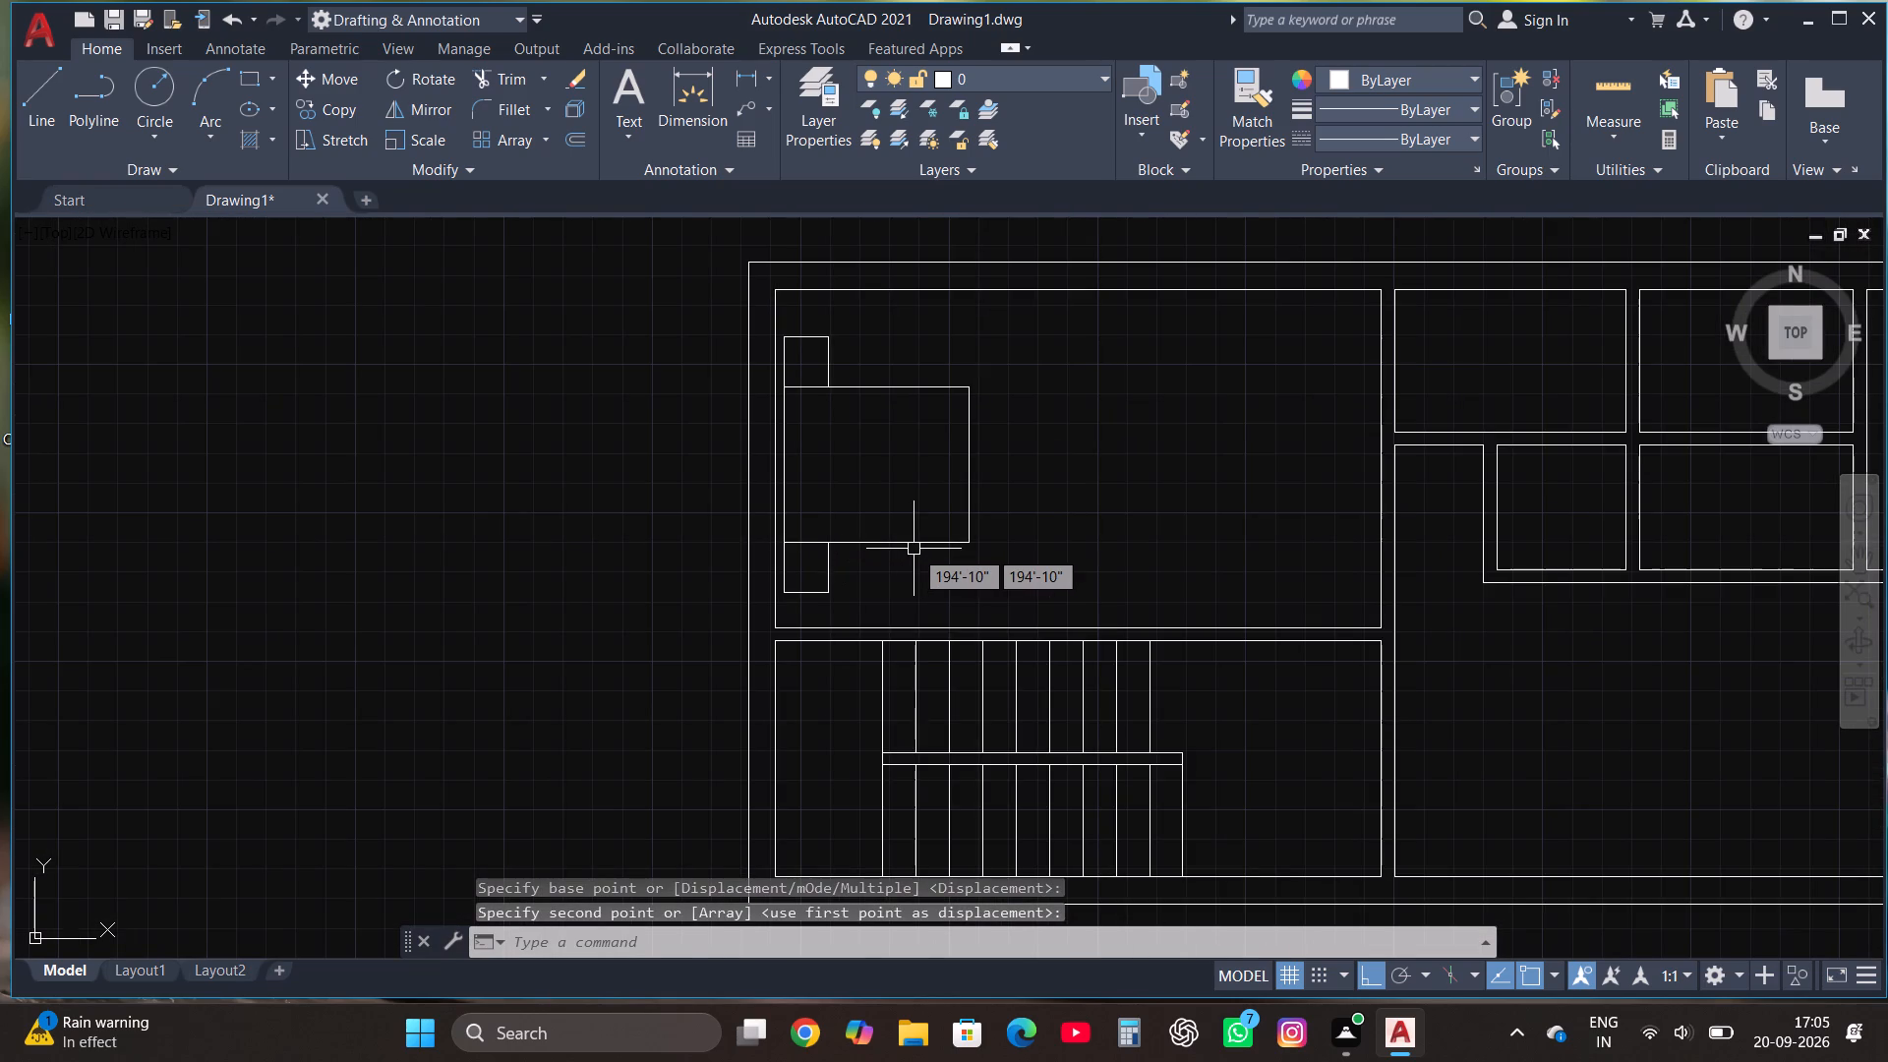
{"action": "scroll", "coordinate": [914, 549], "scroll_direction": "up", "scroll_amount": 1}
{"action": "left_click", "coordinate": [252, 76]}
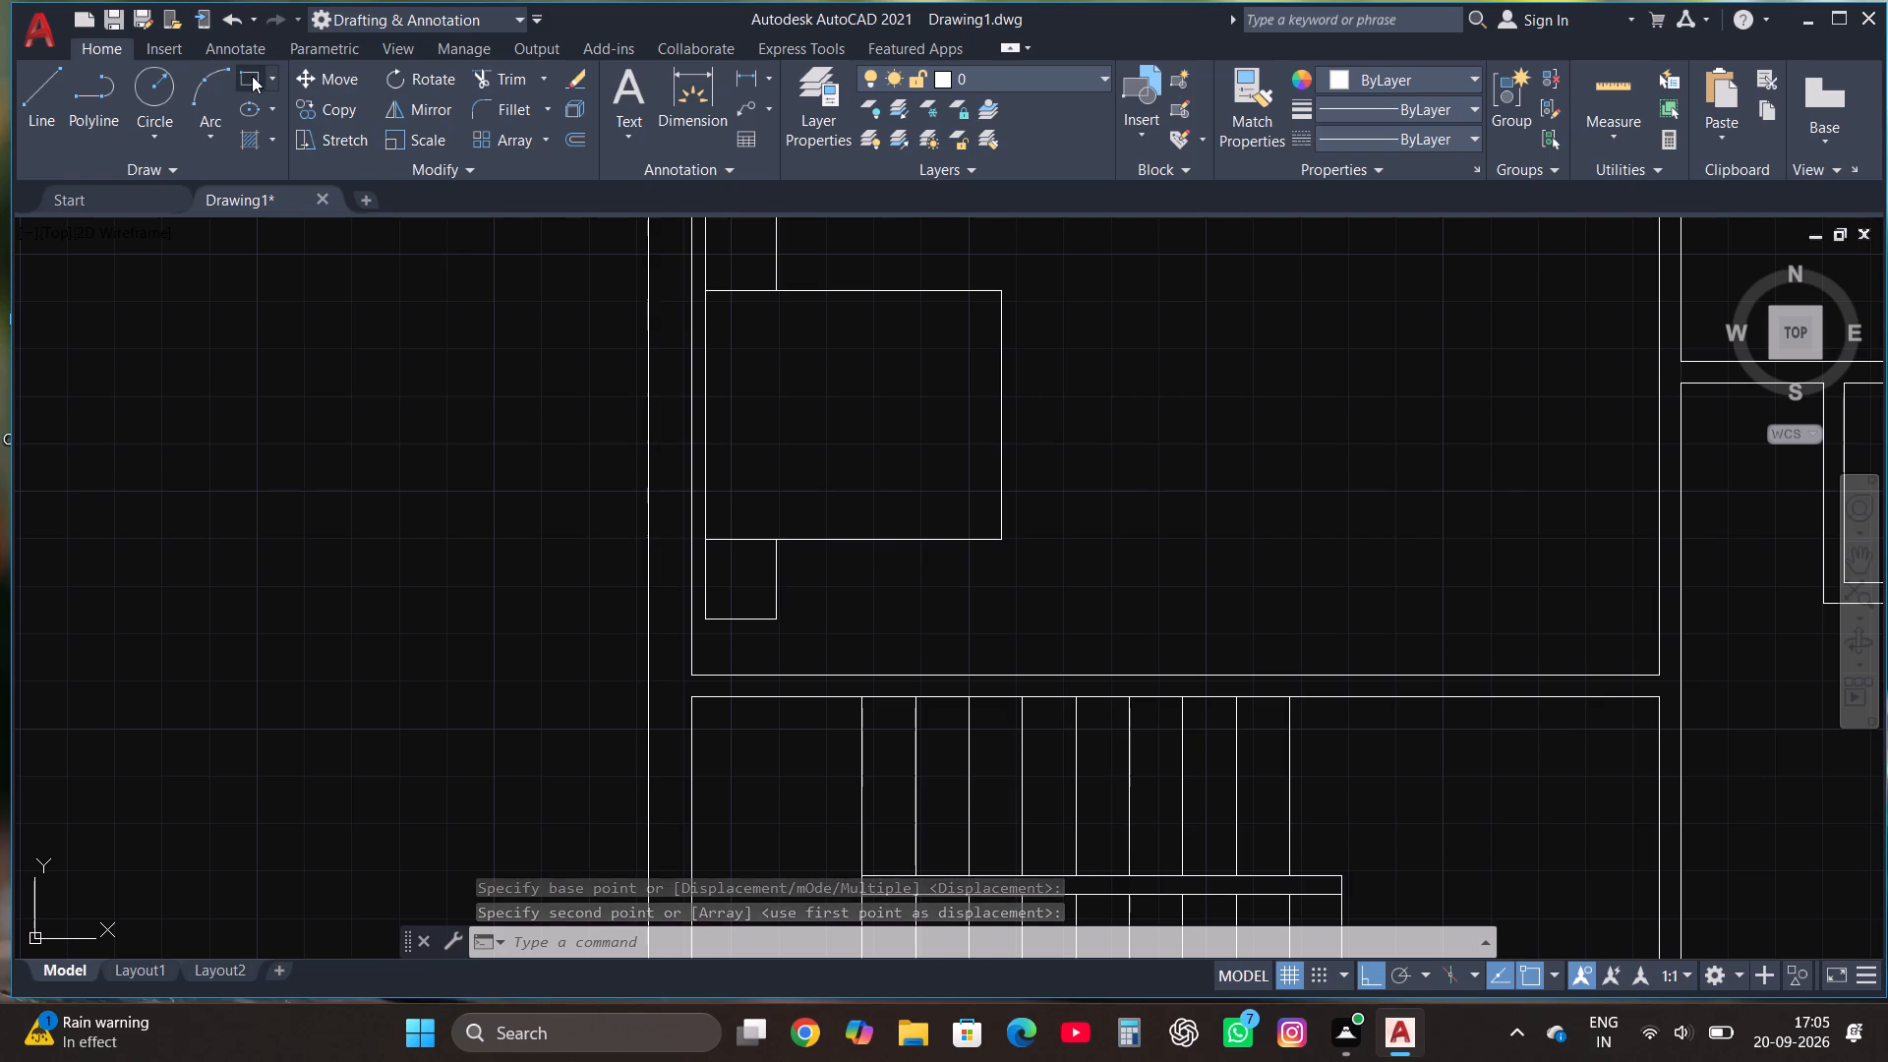
{"action": "left_click", "coordinate": [738, 512]}
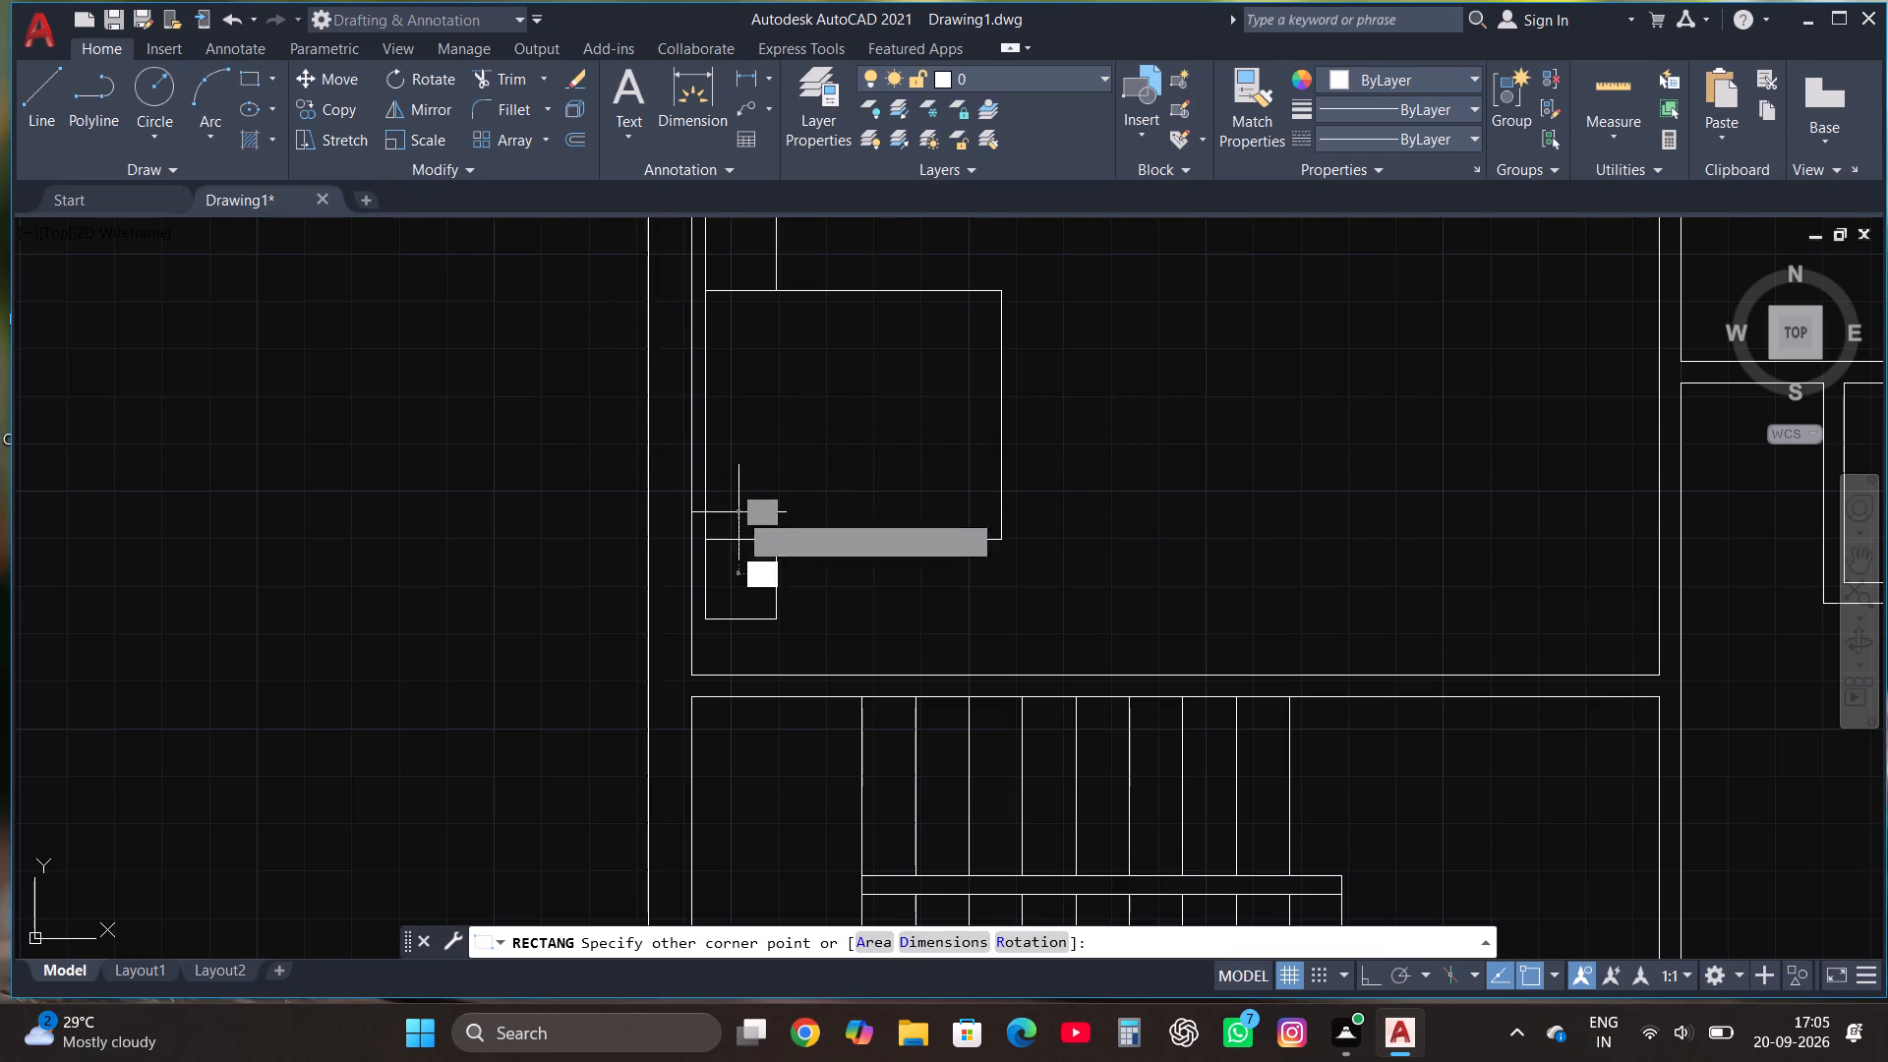
{"action": "left_click", "coordinate": [790, 425]}
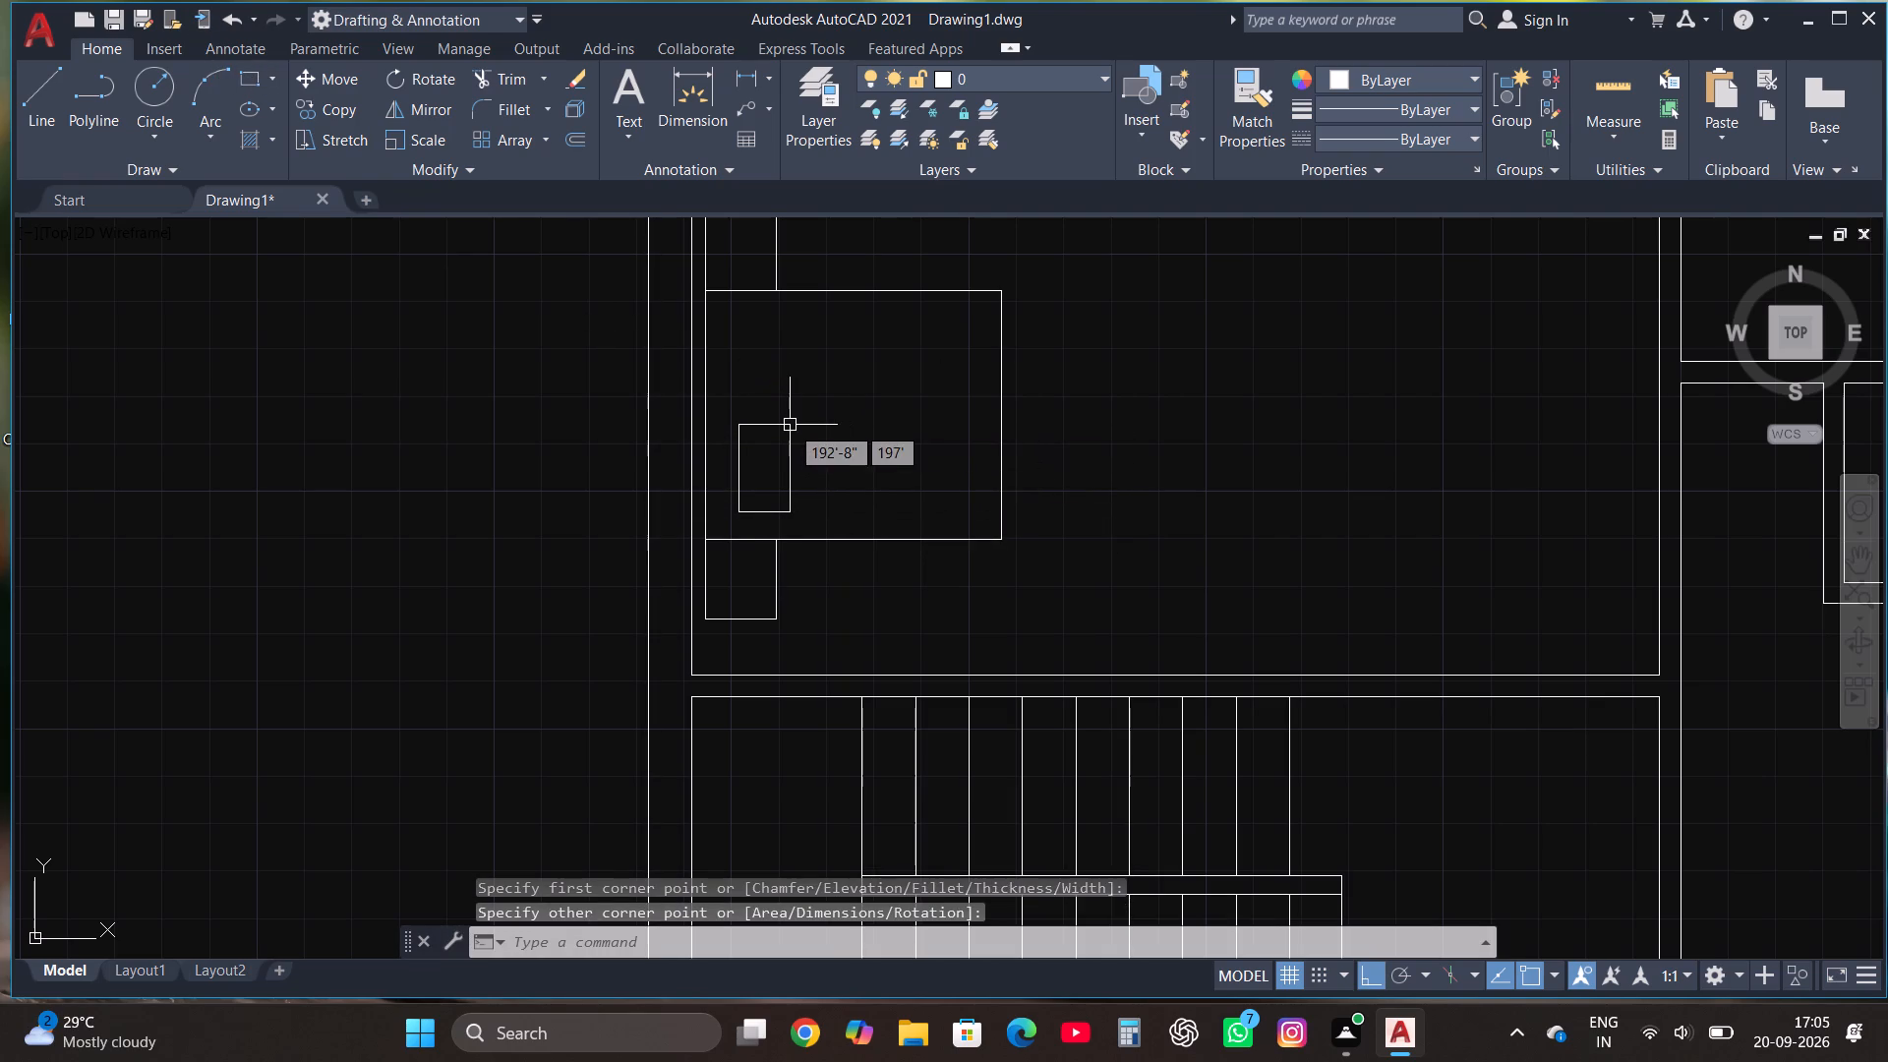
Copy the pillow rectangle about 1'-10" straight north within the bed.
{"action": "left_click", "coordinate": [790, 425]}
{"action": "left_click", "coordinate": [332, 113]}
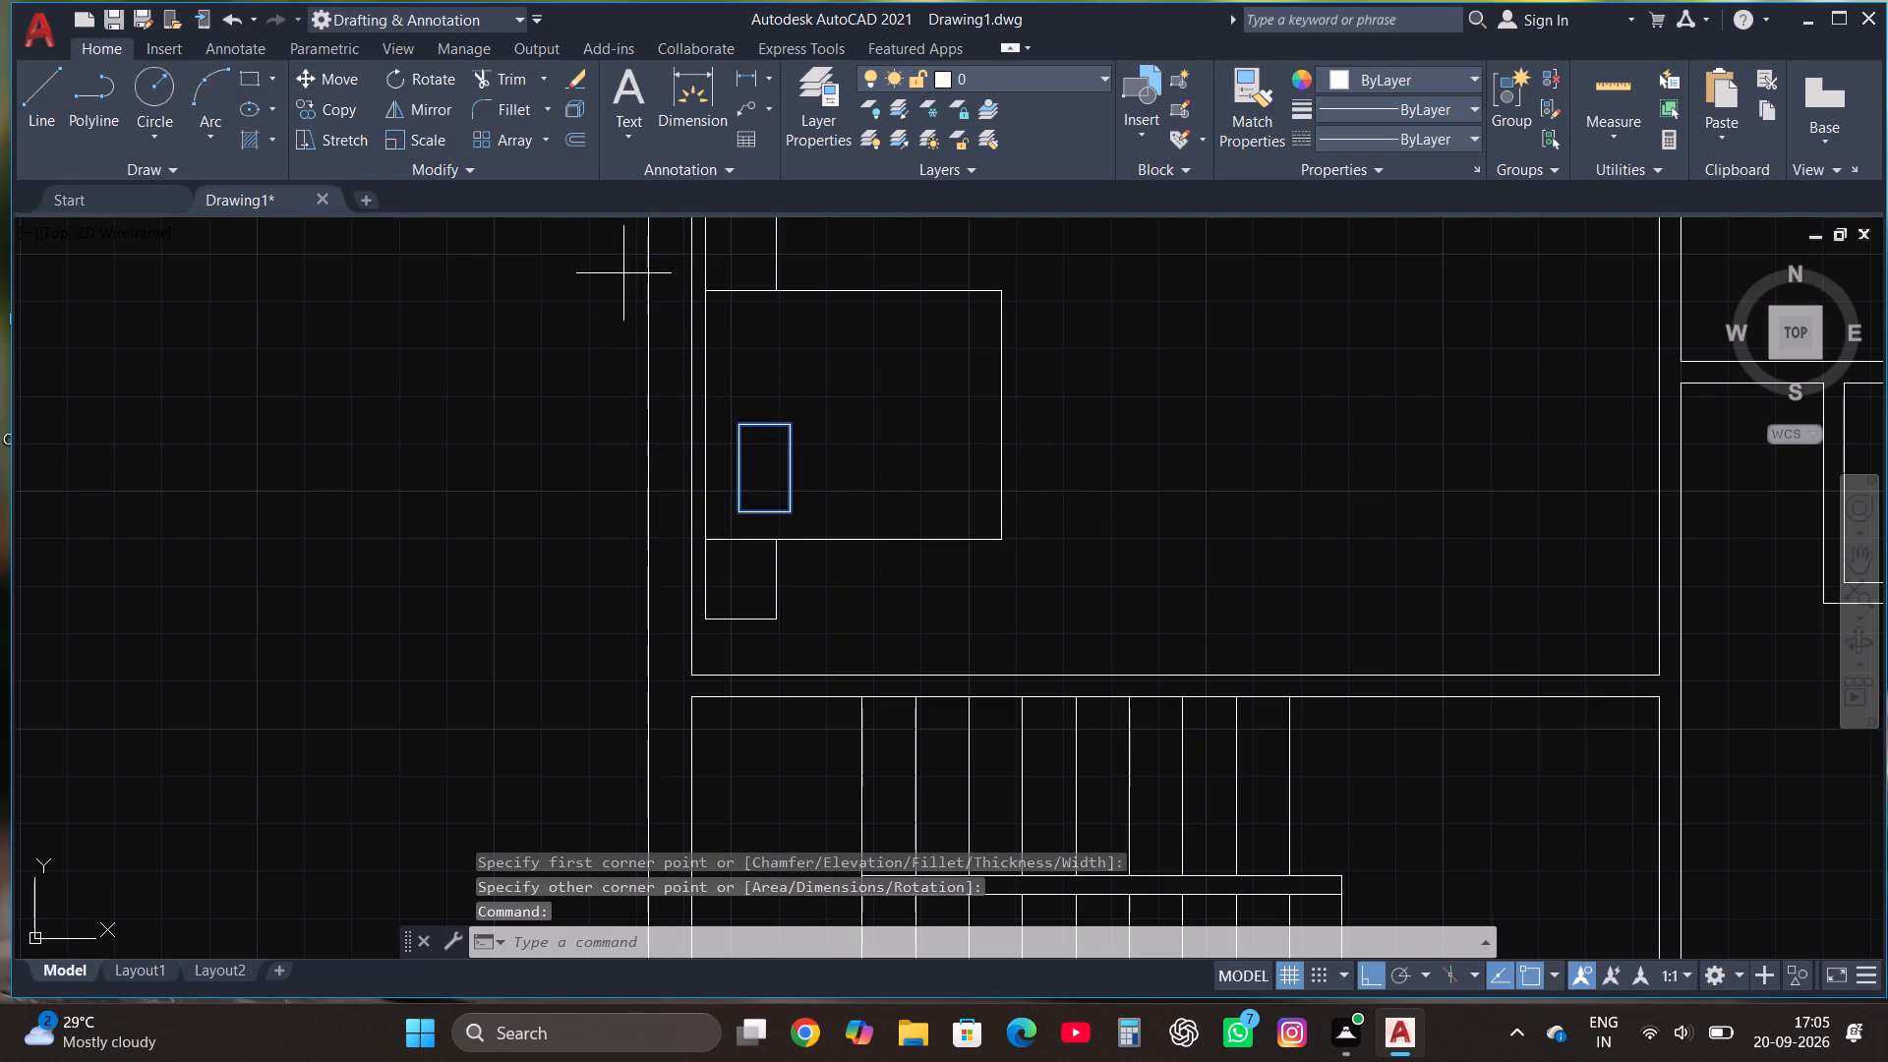
{"action": "left_click", "coordinate": [751, 458]}
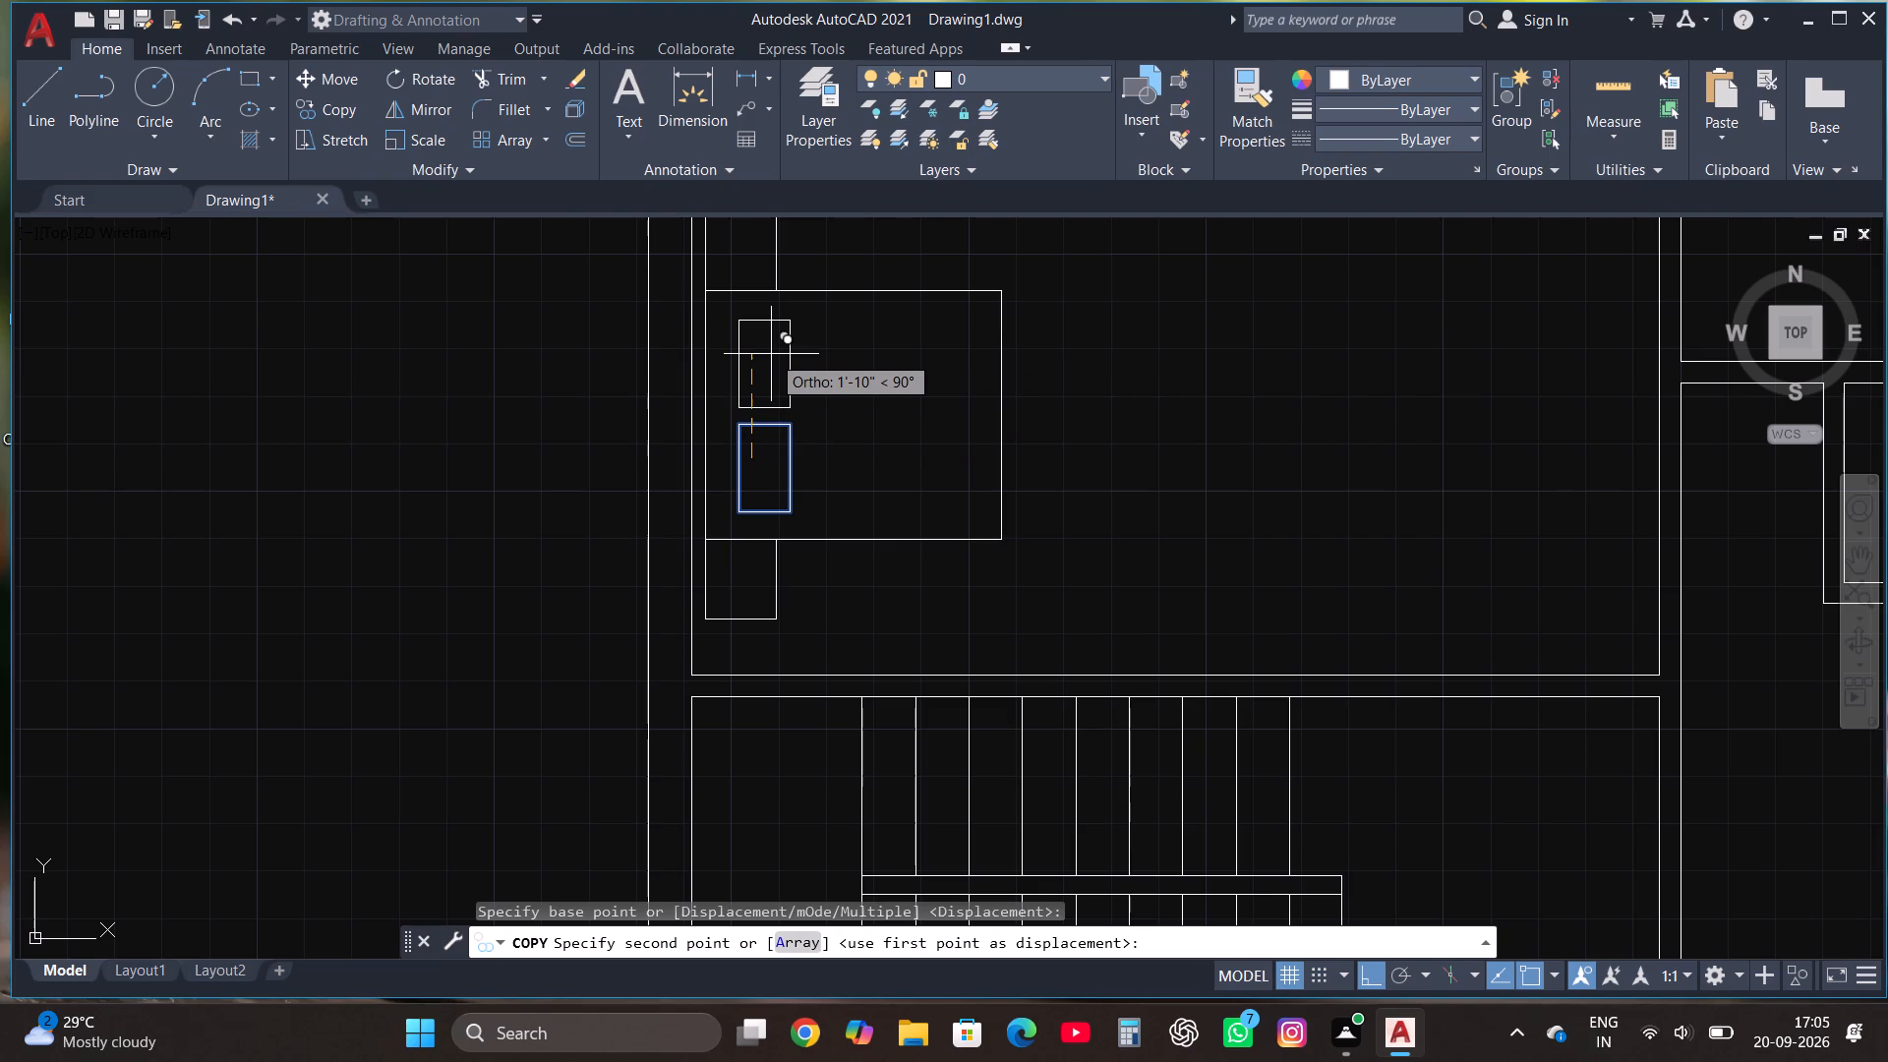
{"action": "left_click", "coordinate": [771, 354]}
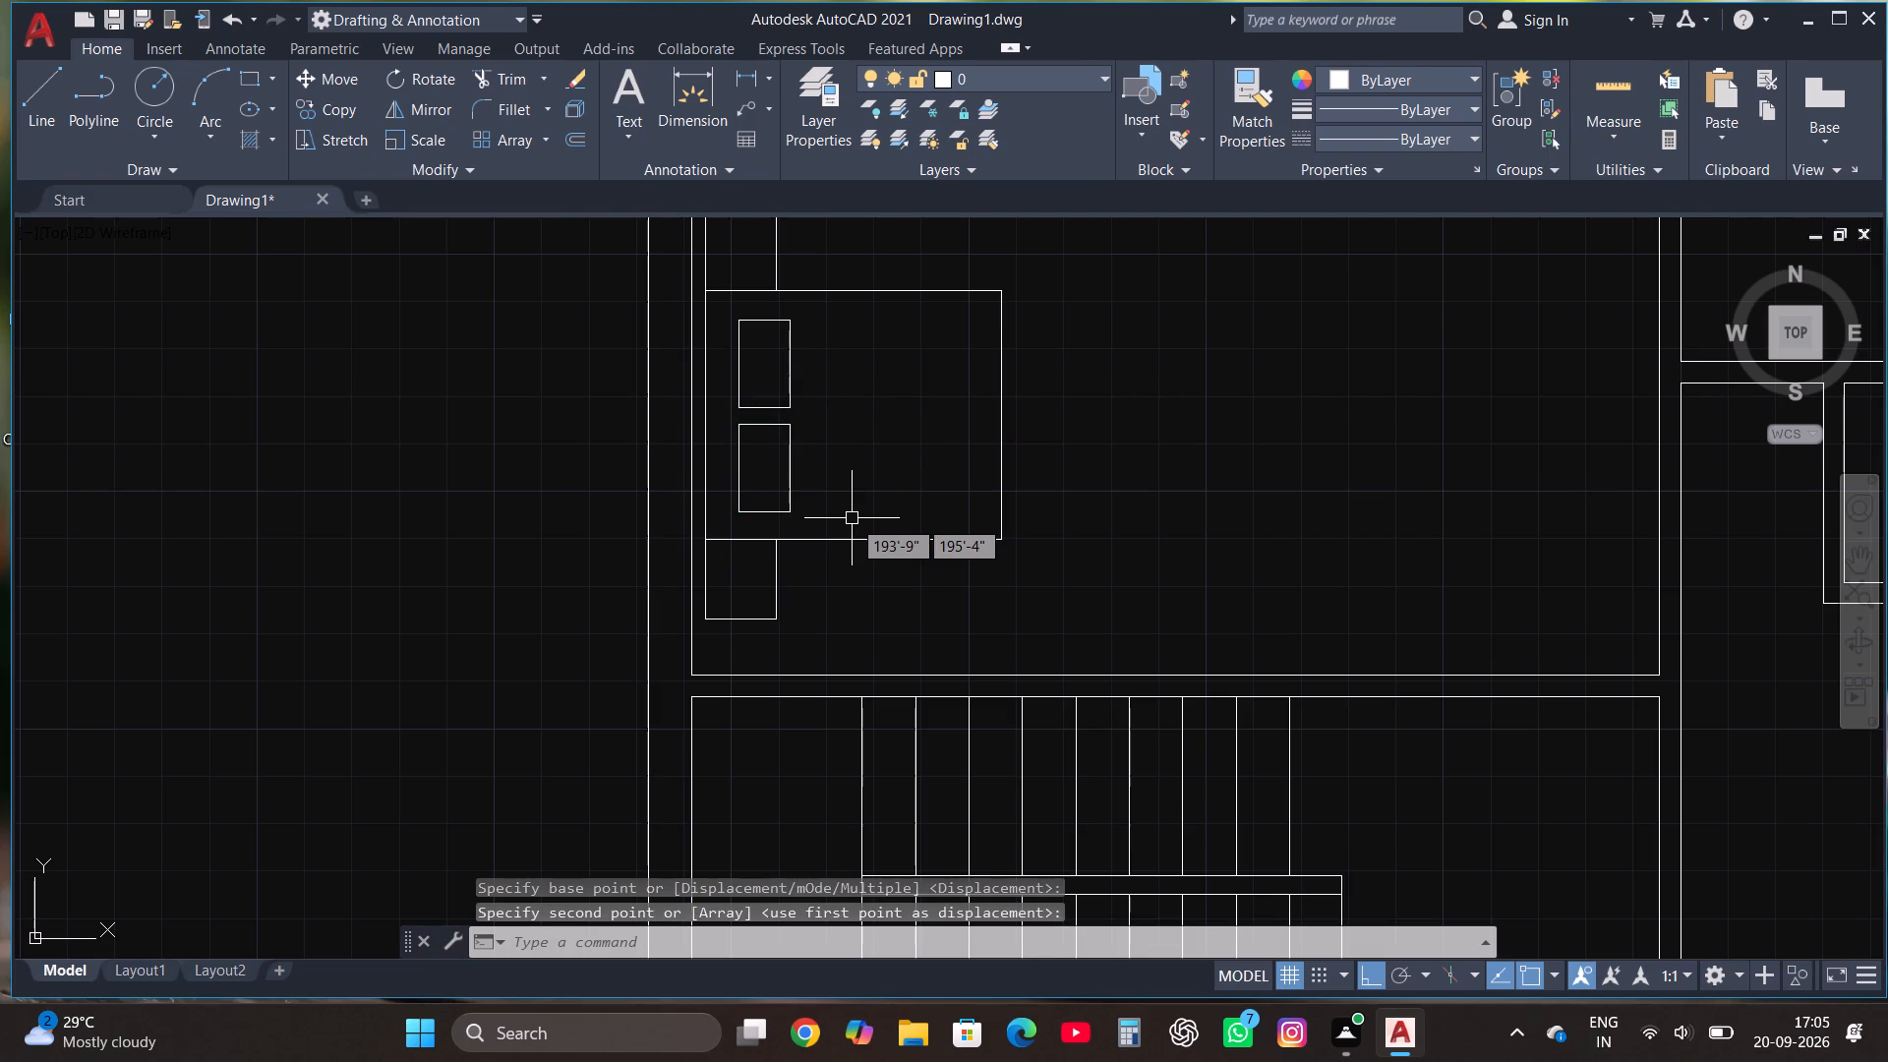
Draw a small rectangle on the bed, east of the two pillows.
{"action": "left_click", "coordinate": [247, 78]}
{"action": "left_click", "coordinate": [878, 369]}
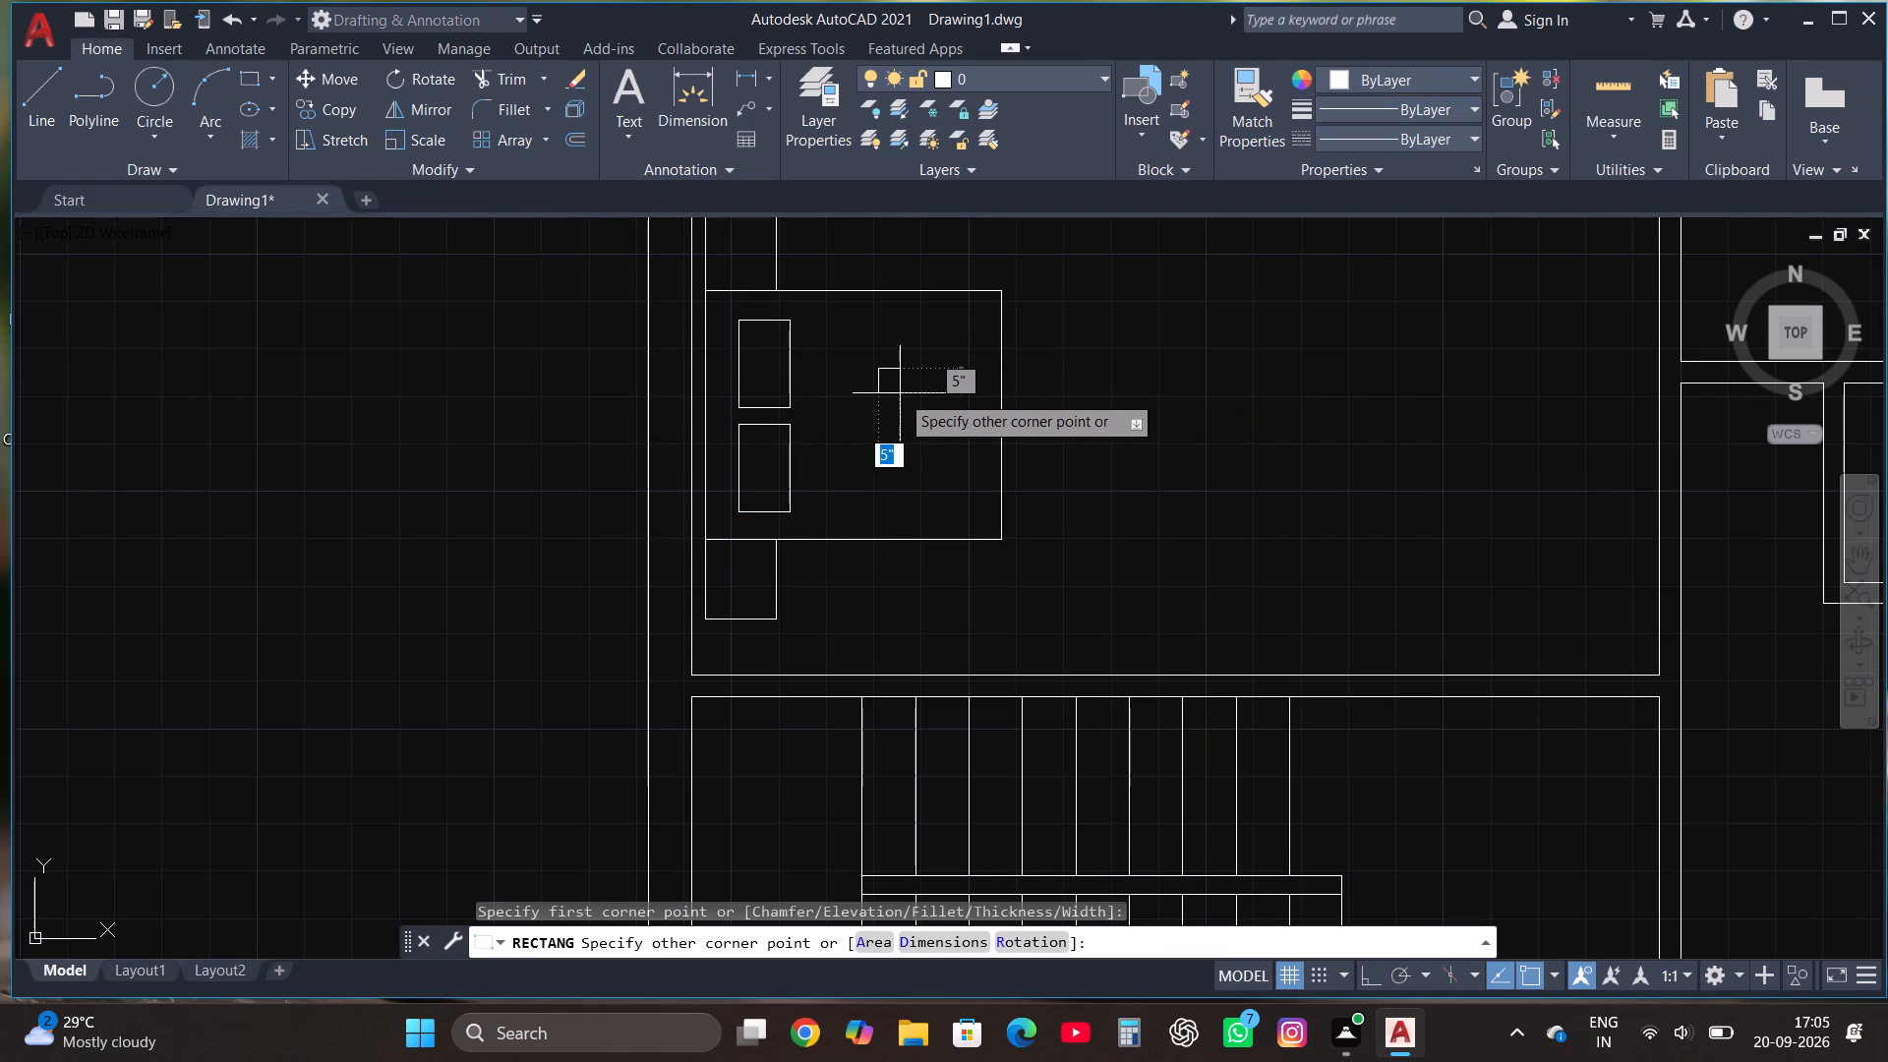
{"action": "left_click", "coordinate": [914, 395]}
Turn ortho off and rotate the small rectangle on the bed to a diagonal angle about its lower edge.
{"action": "left_click", "coordinate": [877, 411]}
{"action": "left_click", "coordinate": [931, 347]}
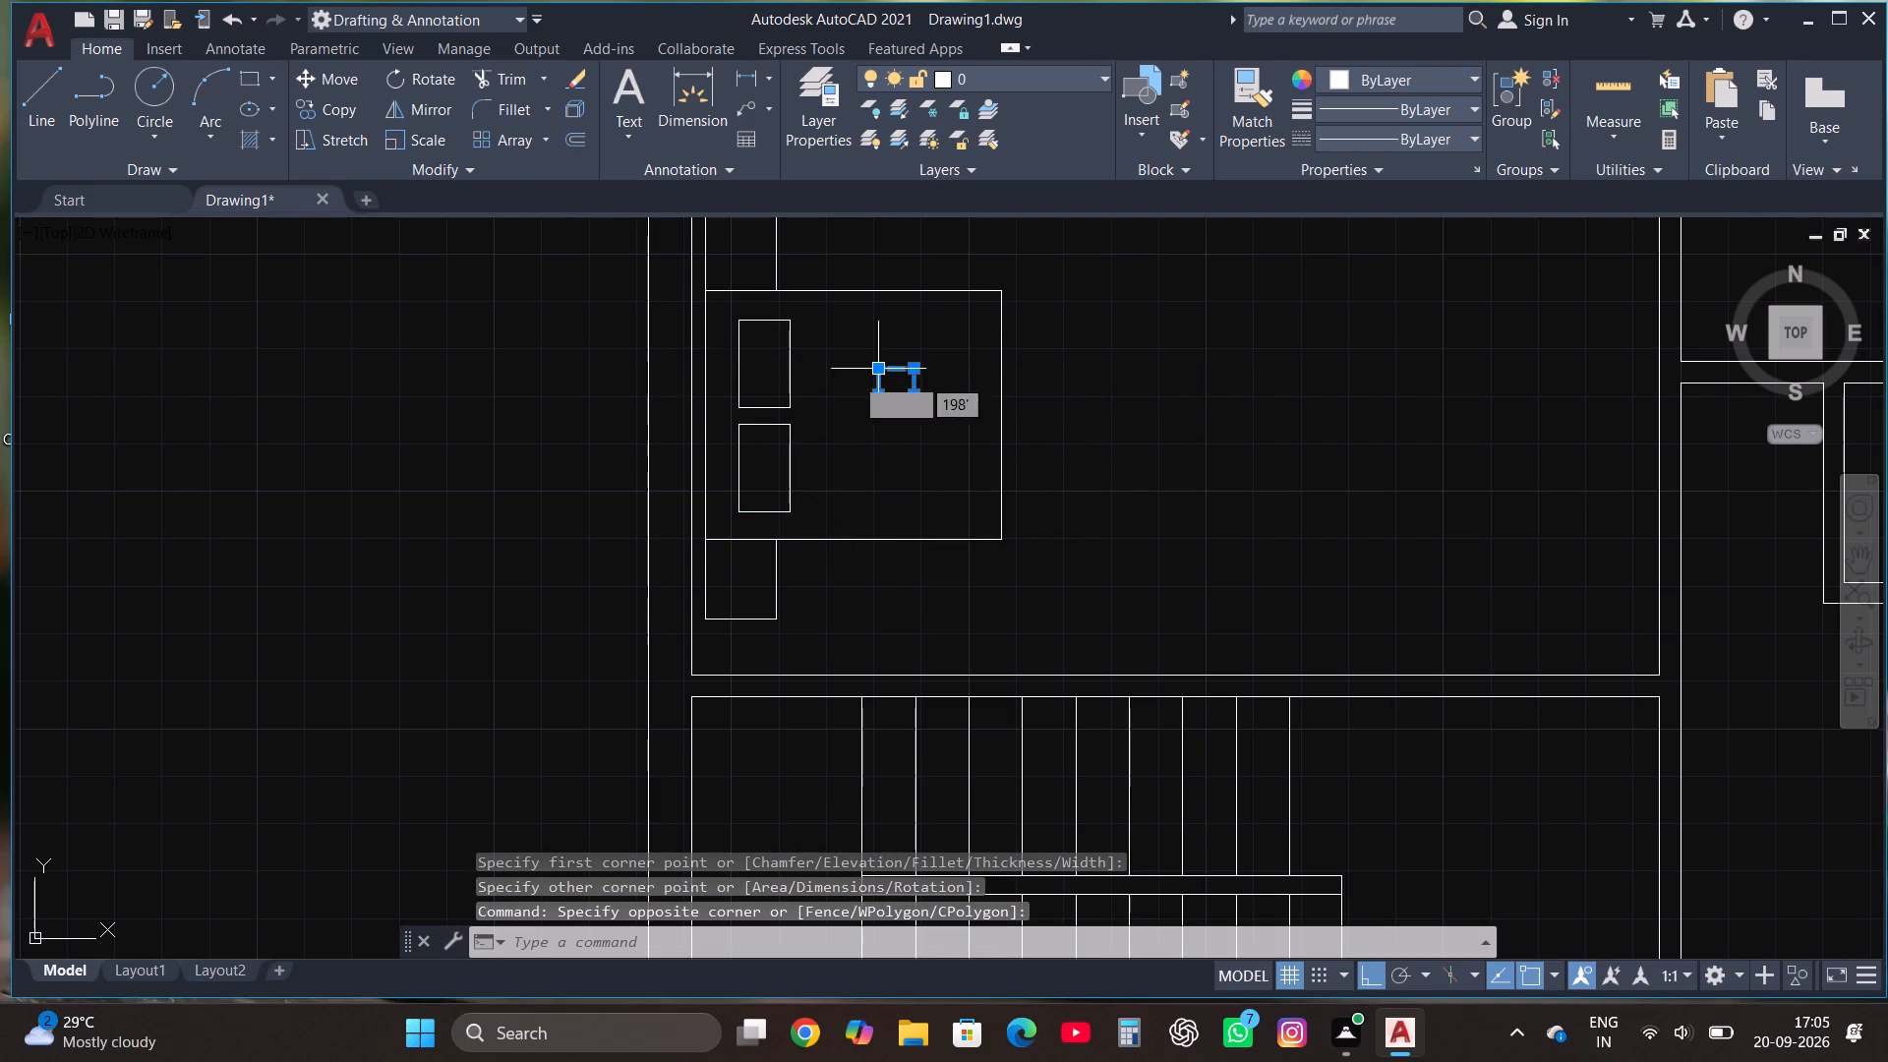
{"action": "left_click", "coordinate": [446, 74]}
{"action": "key", "text": "F8"}
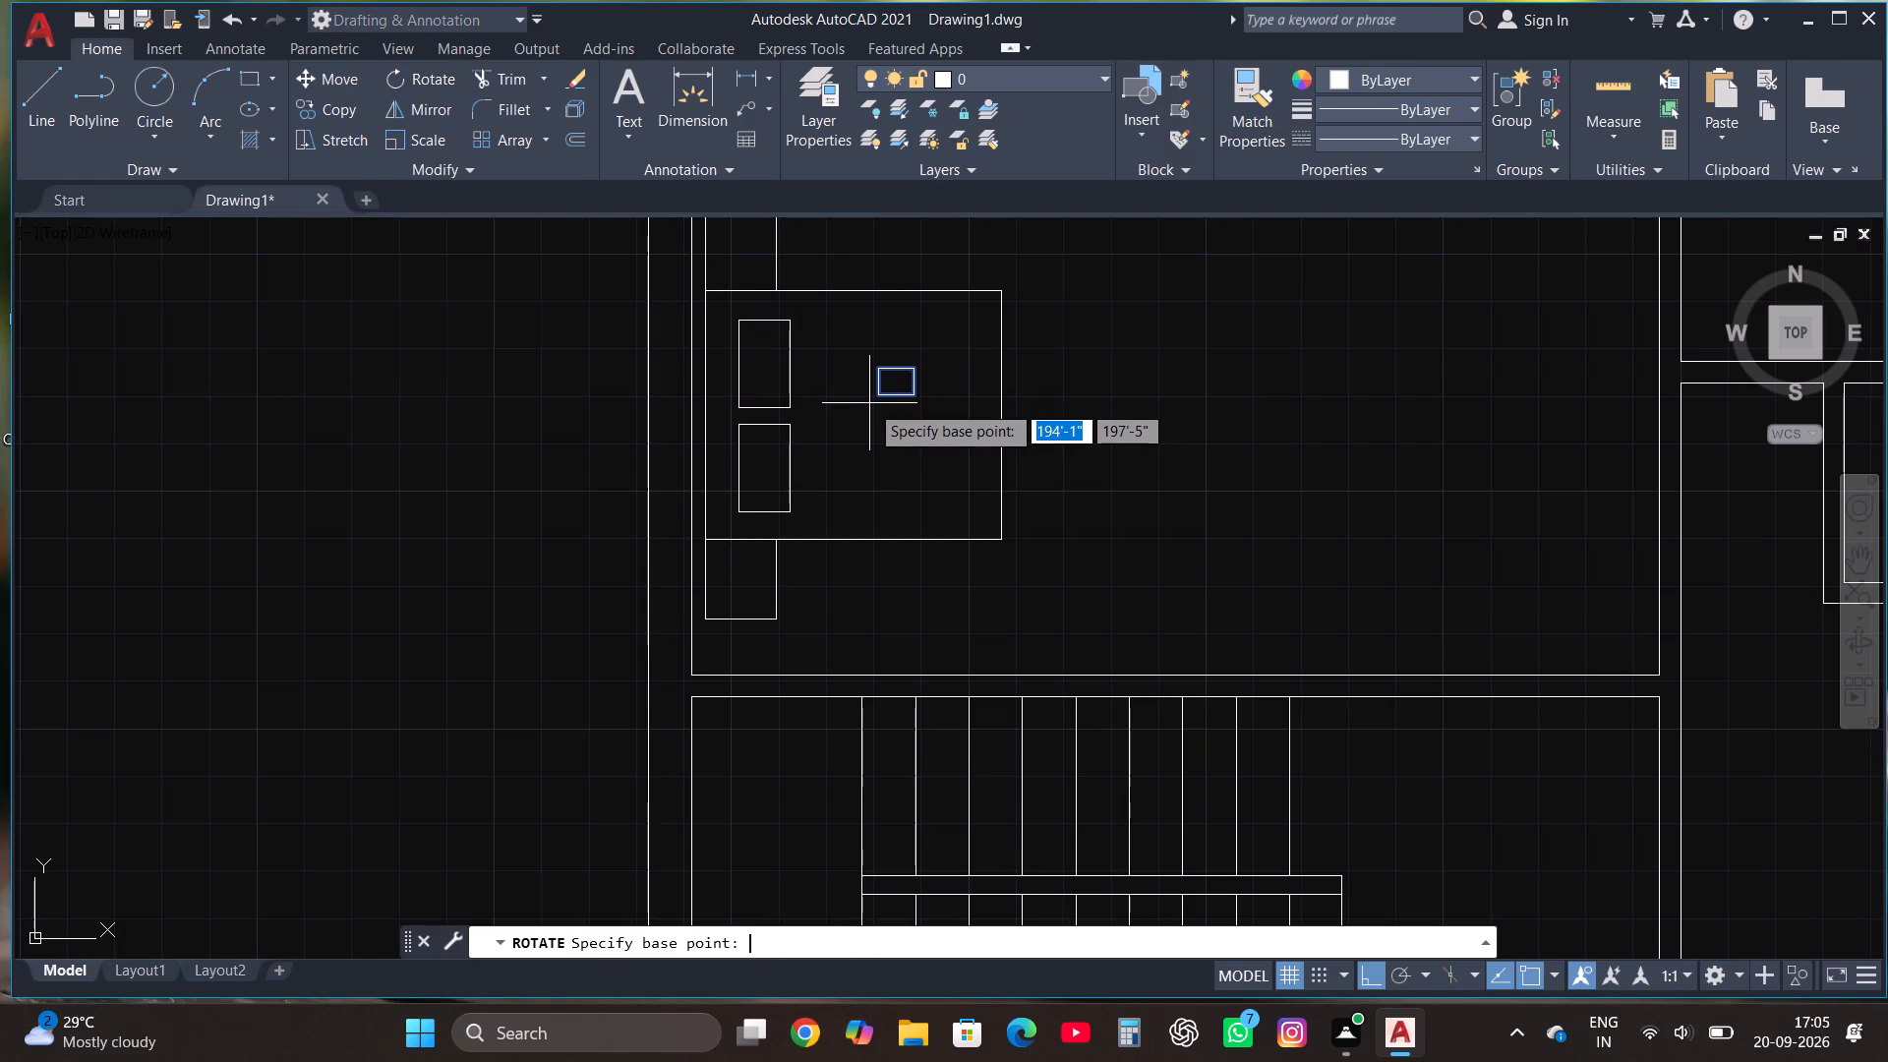
{"action": "left_click", "coordinate": [904, 399]}
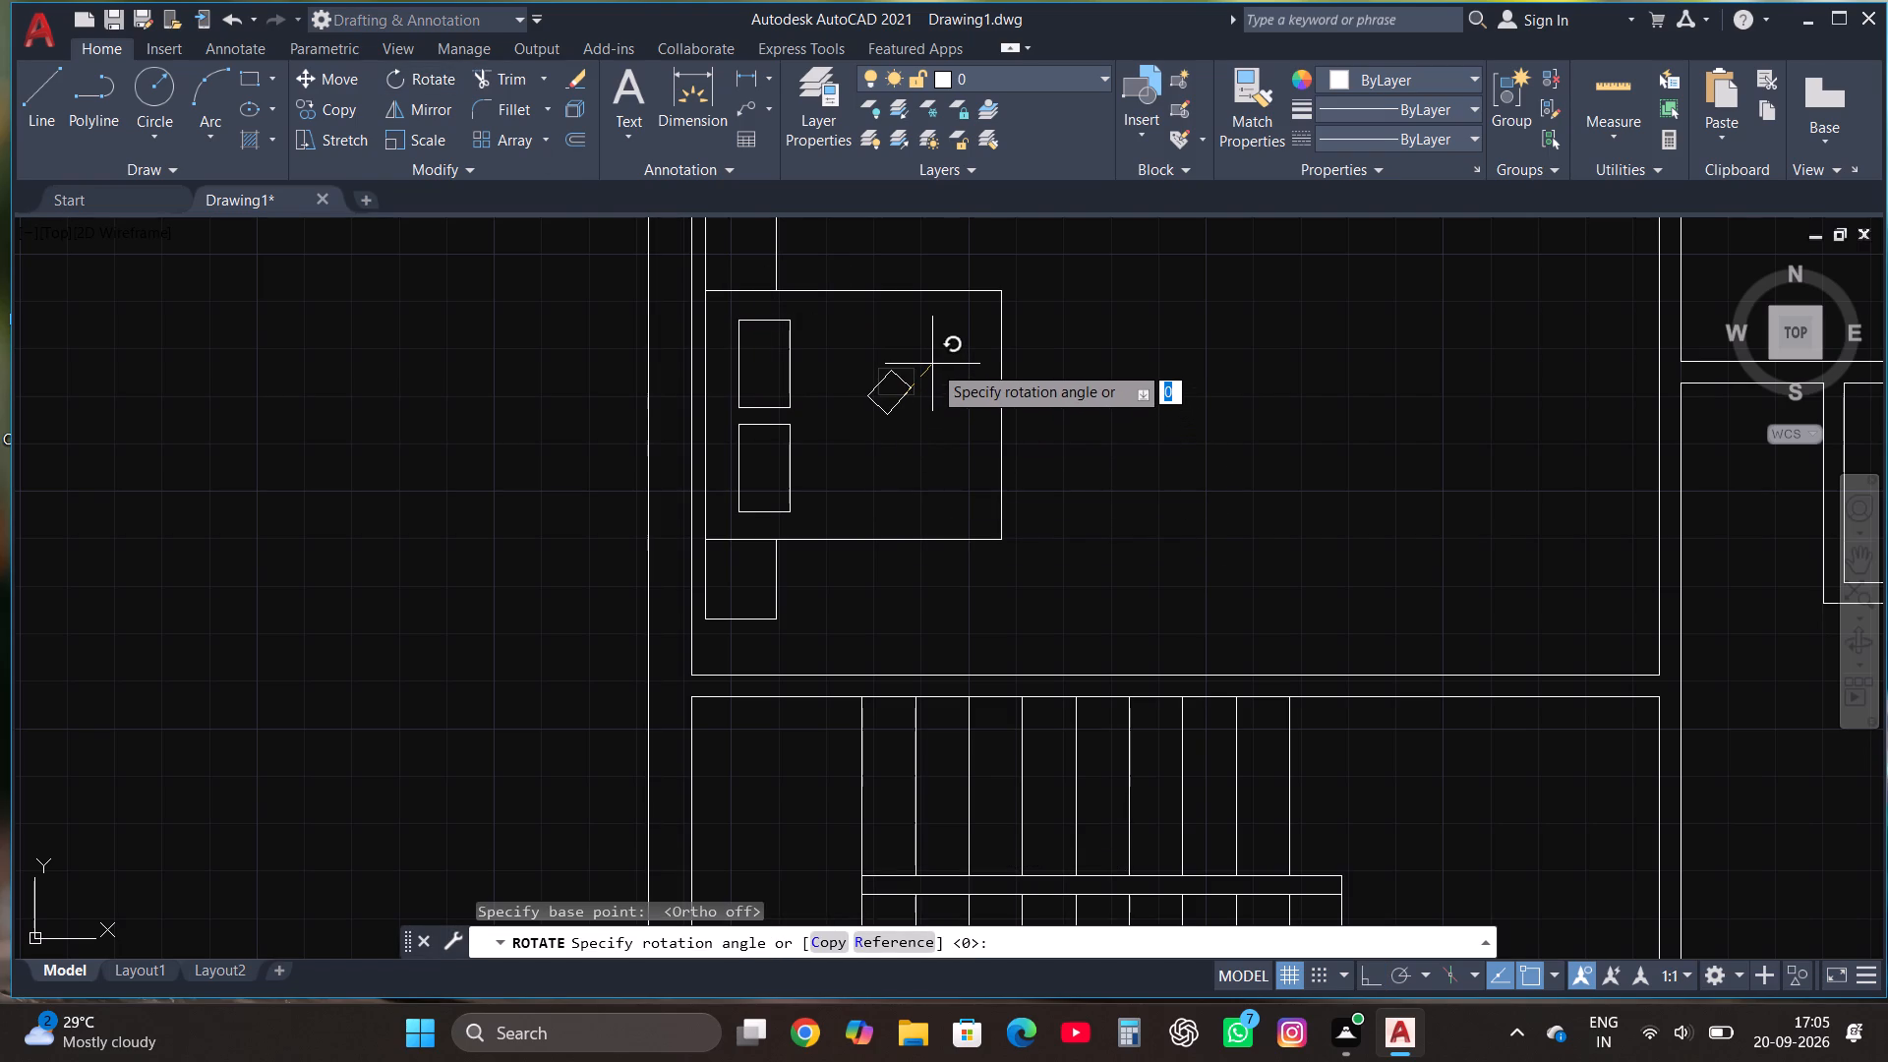
{"action": "left_click", "coordinate": [932, 364]}
Move the rotated small rectangle west so it overlaps the east edge of the north pillow.
{"action": "left_click", "coordinate": [888, 389]}
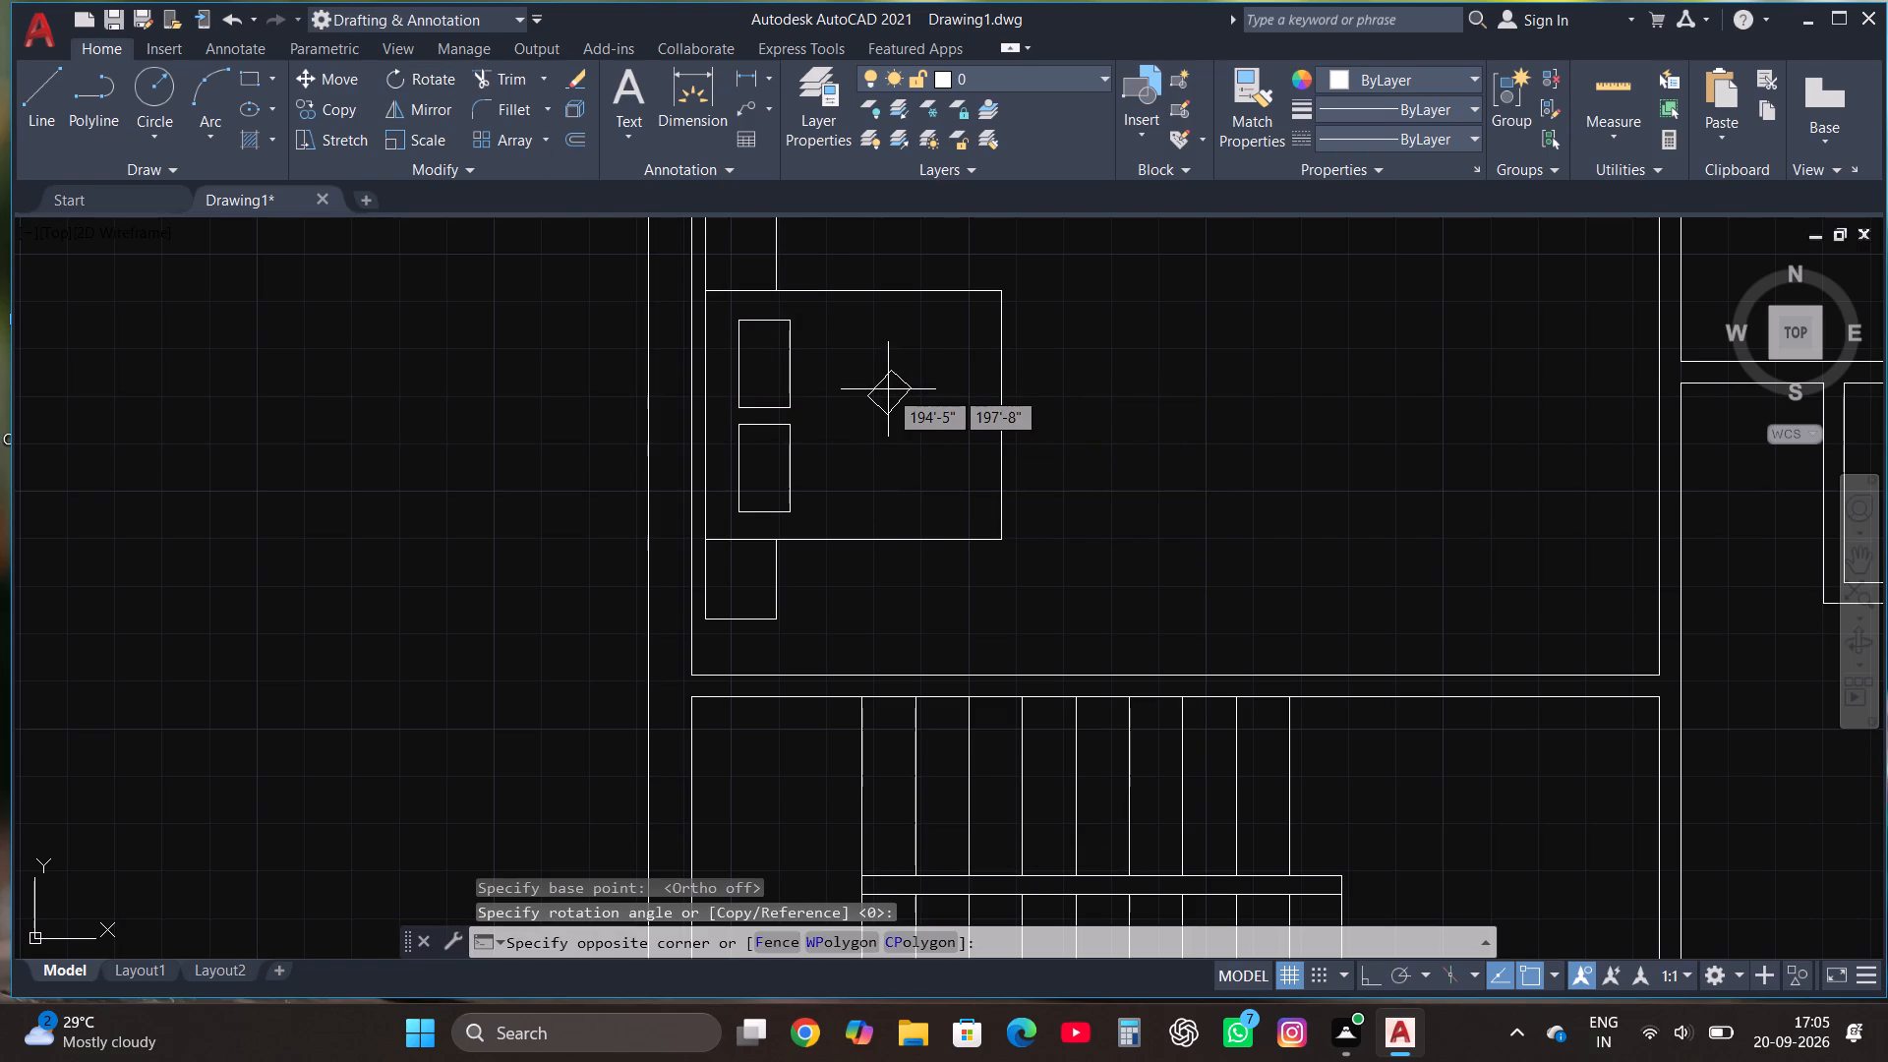
{"action": "left_click", "coordinate": [845, 368]}
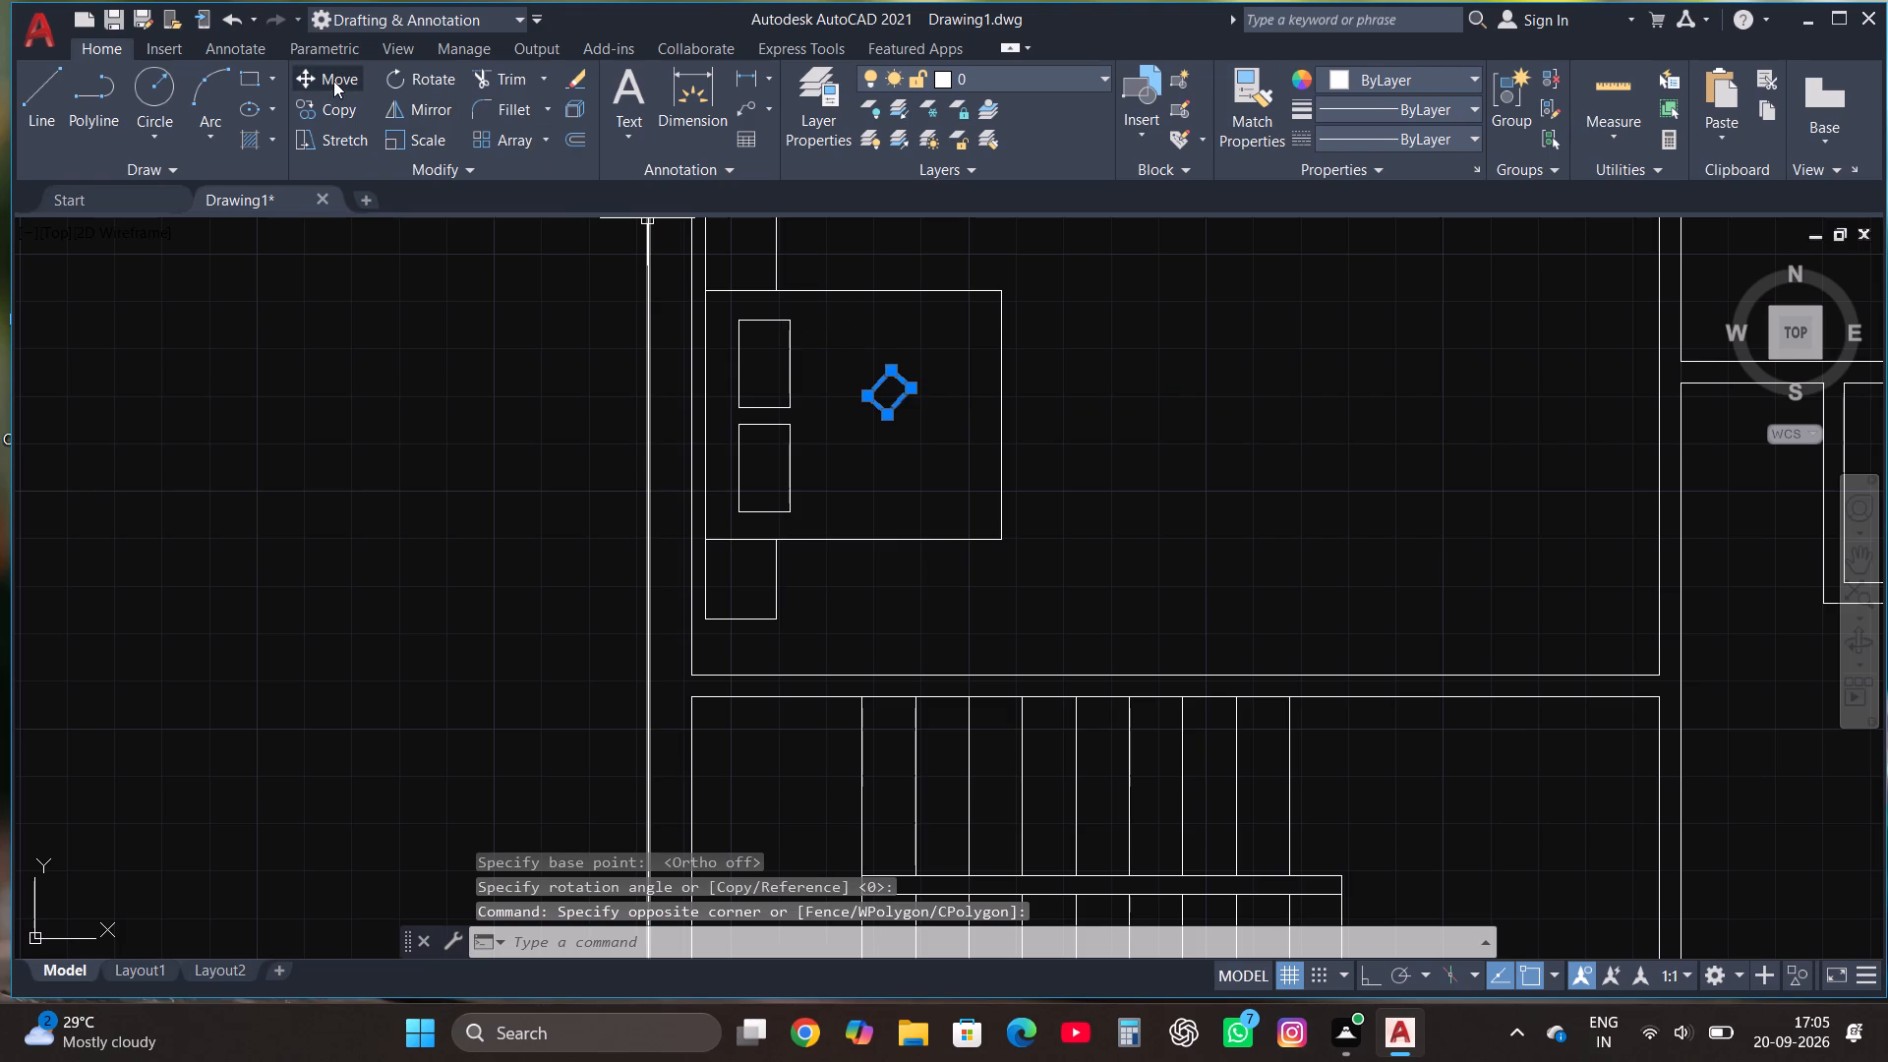
{"action": "left_click", "coordinate": [333, 81]}
{"action": "left_click", "coordinate": [896, 404]}
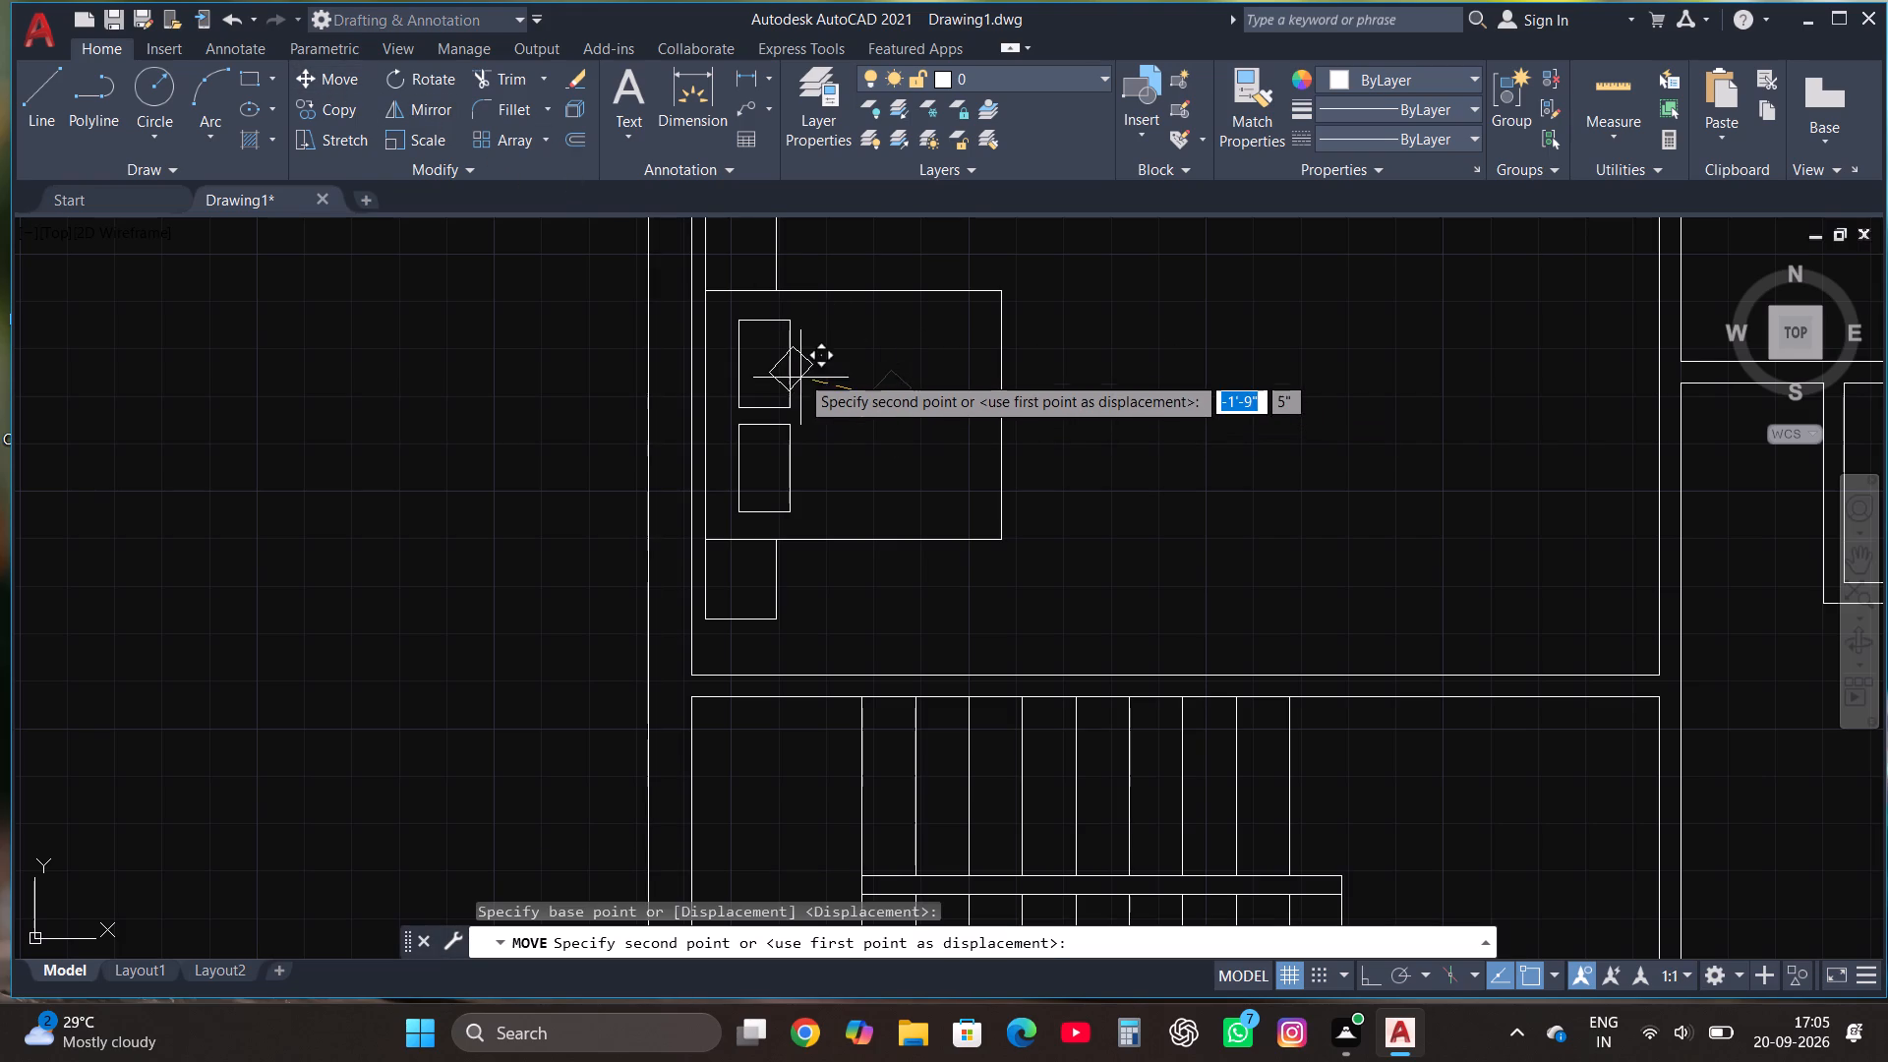
{"action": "scroll", "coordinate": [799, 373], "scroll_direction": "up", "scroll_amount": 1}
{"action": "left_click", "coordinate": [799, 373]}
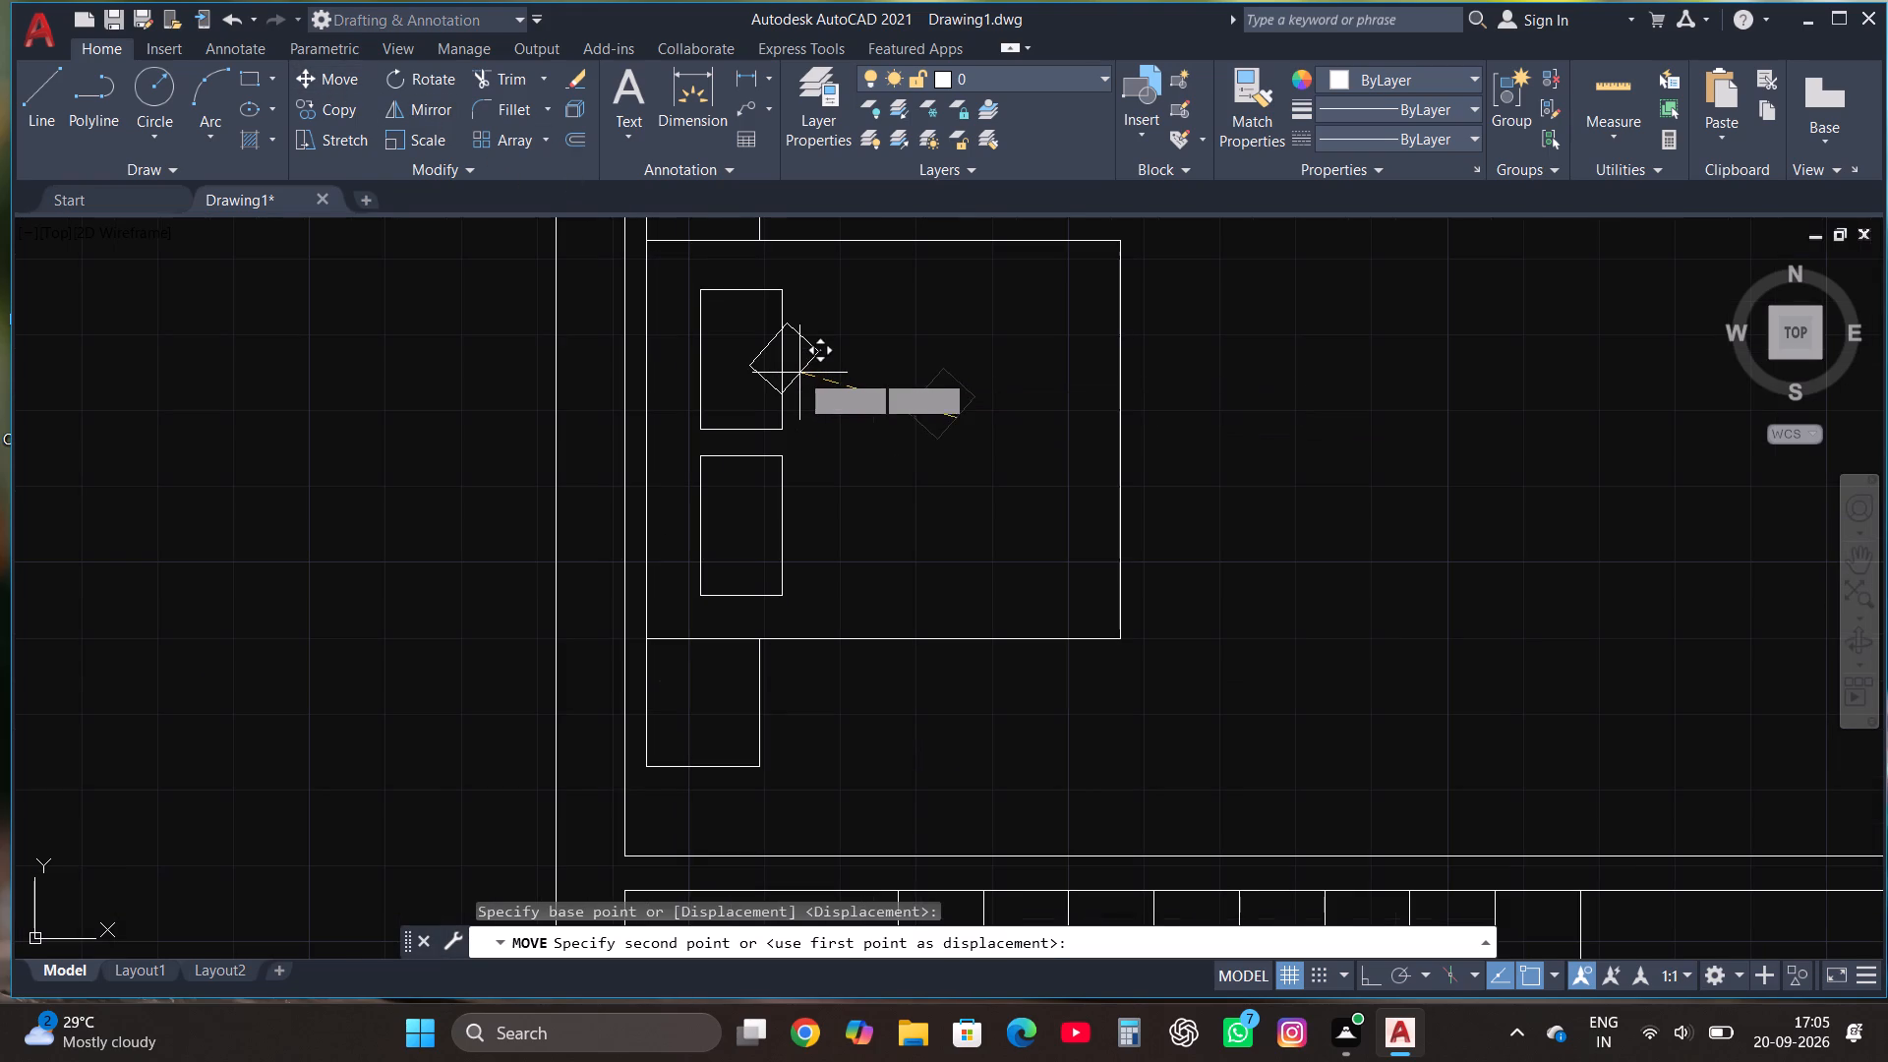
Copy the rotated small rectangle about 1'-9" south so it overlaps the south pillow's east edge.
{"action": "left_click", "coordinate": [799, 383]}
{"action": "left_click", "coordinate": [341, 112]}
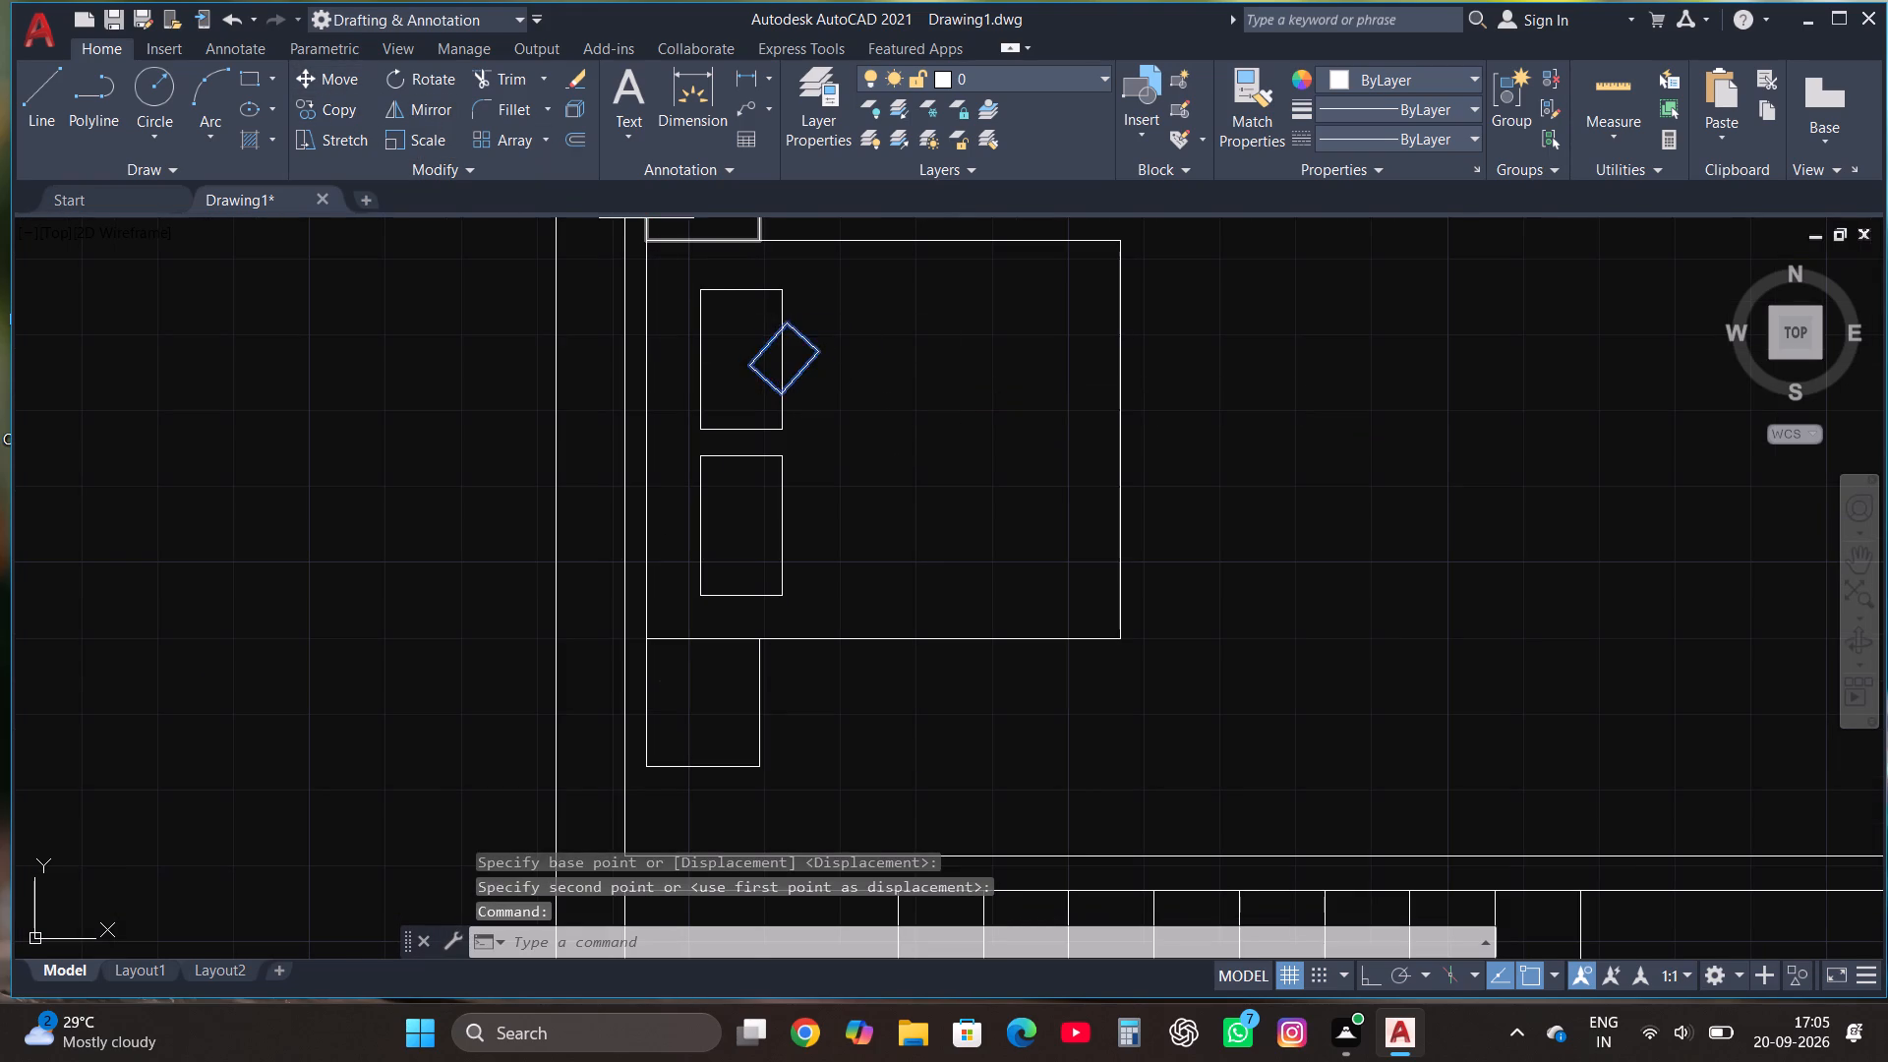
{"action": "left_click", "coordinate": [760, 349]}
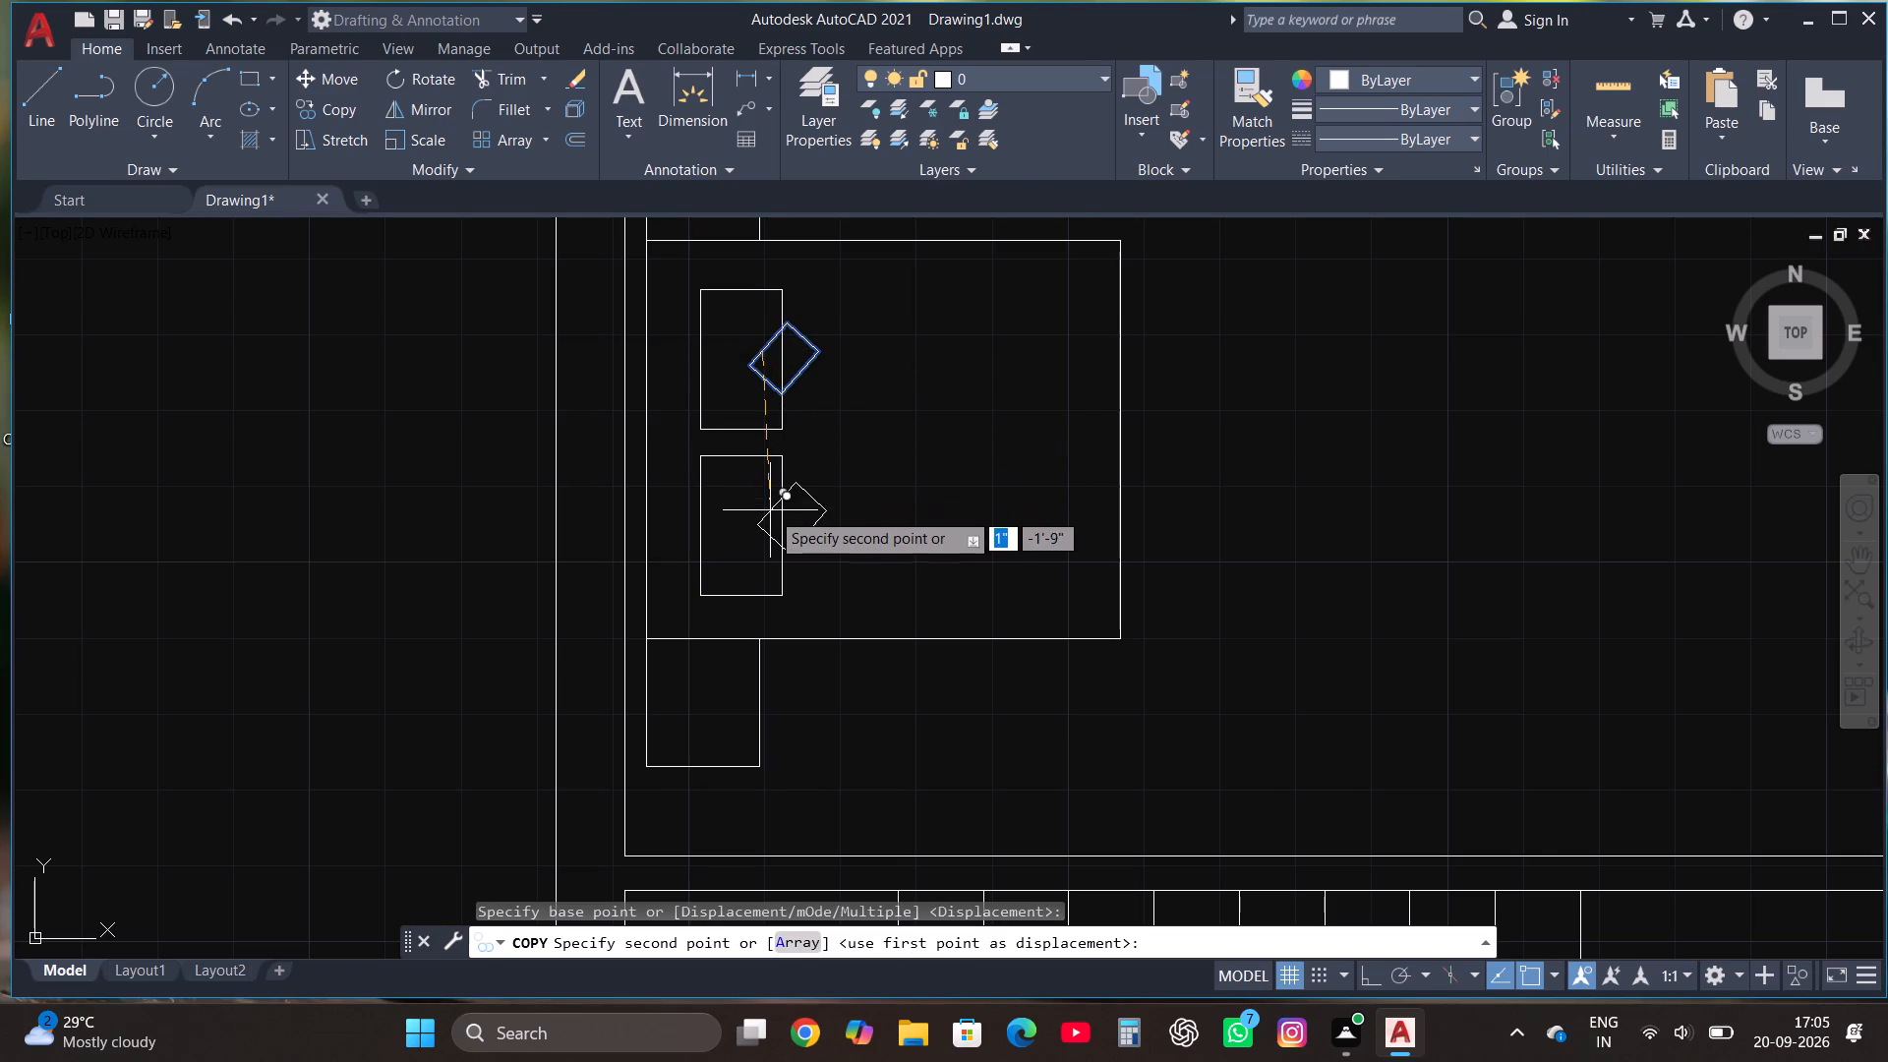
{"action": "left_click", "coordinate": [770, 510]}
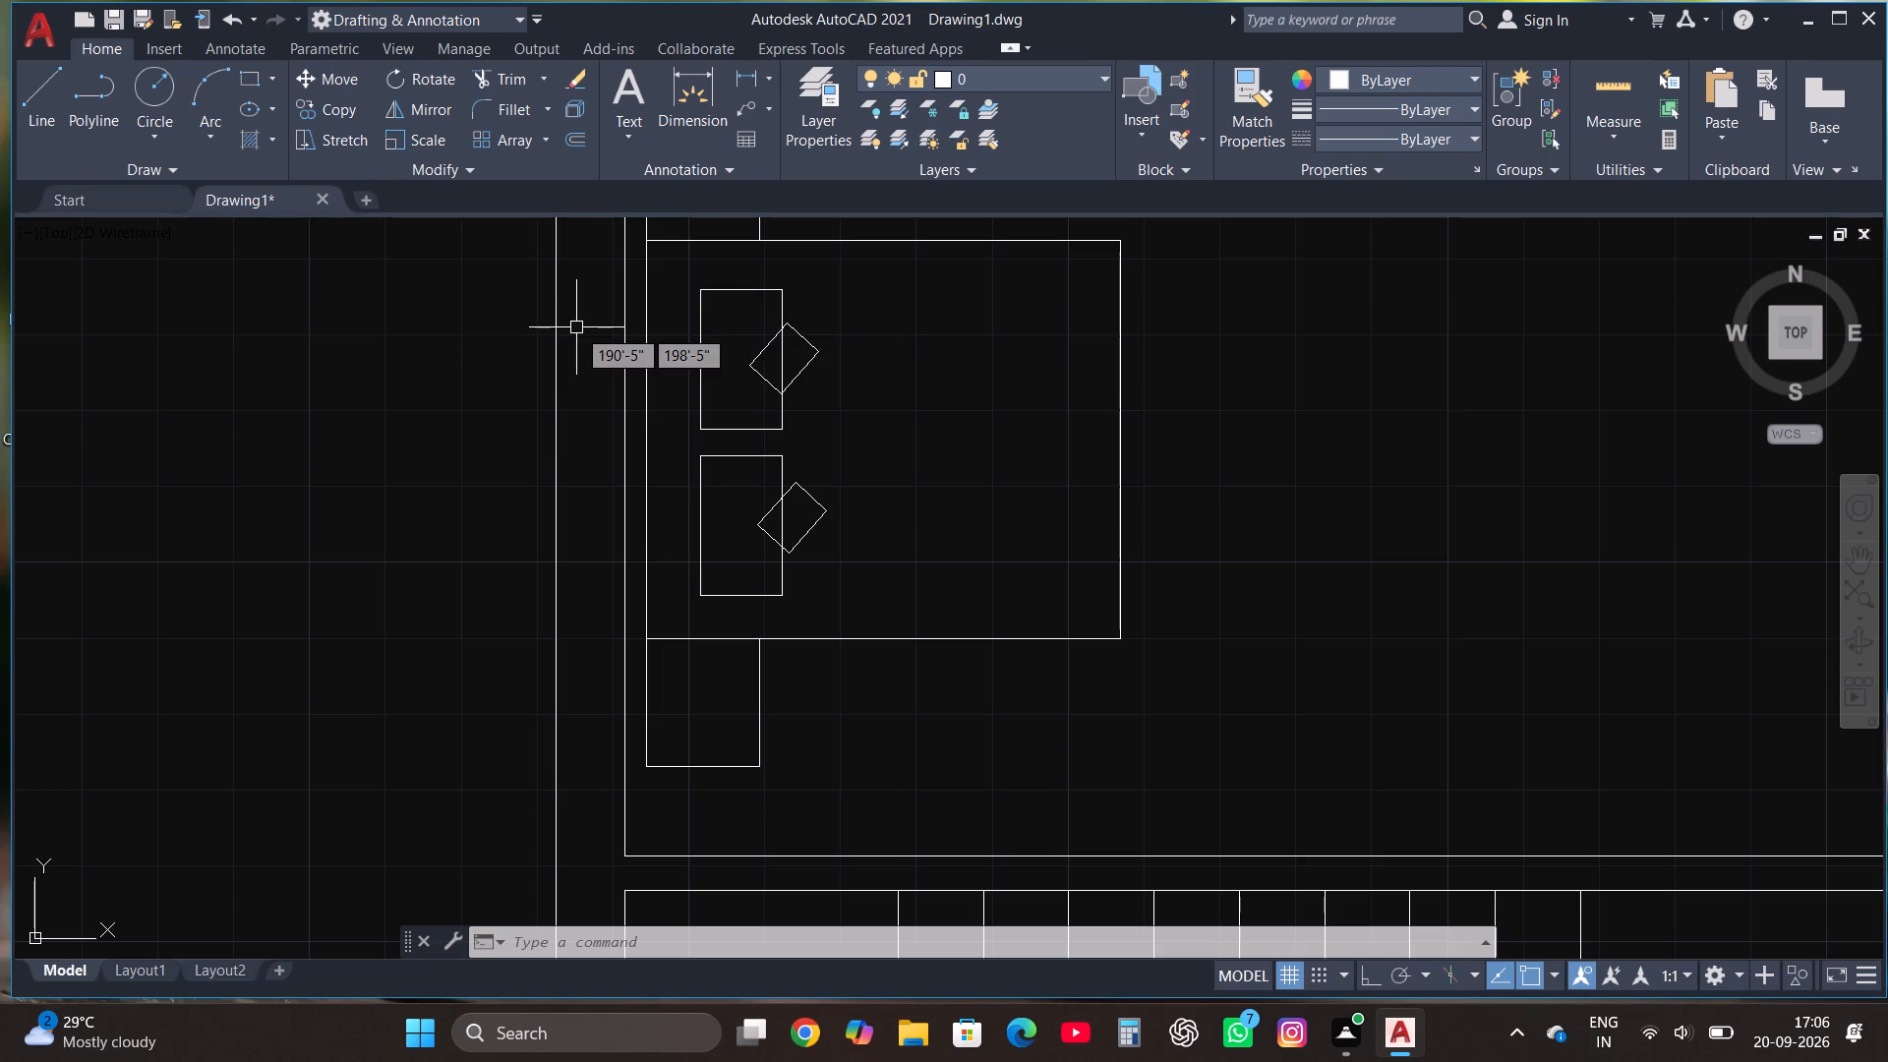
Trim the east edges of both pillows where they run inside the rotated small rectangles.
{"action": "scroll", "coordinate": [882, 449], "scroll_direction": "up", "scroll_amount": 1}
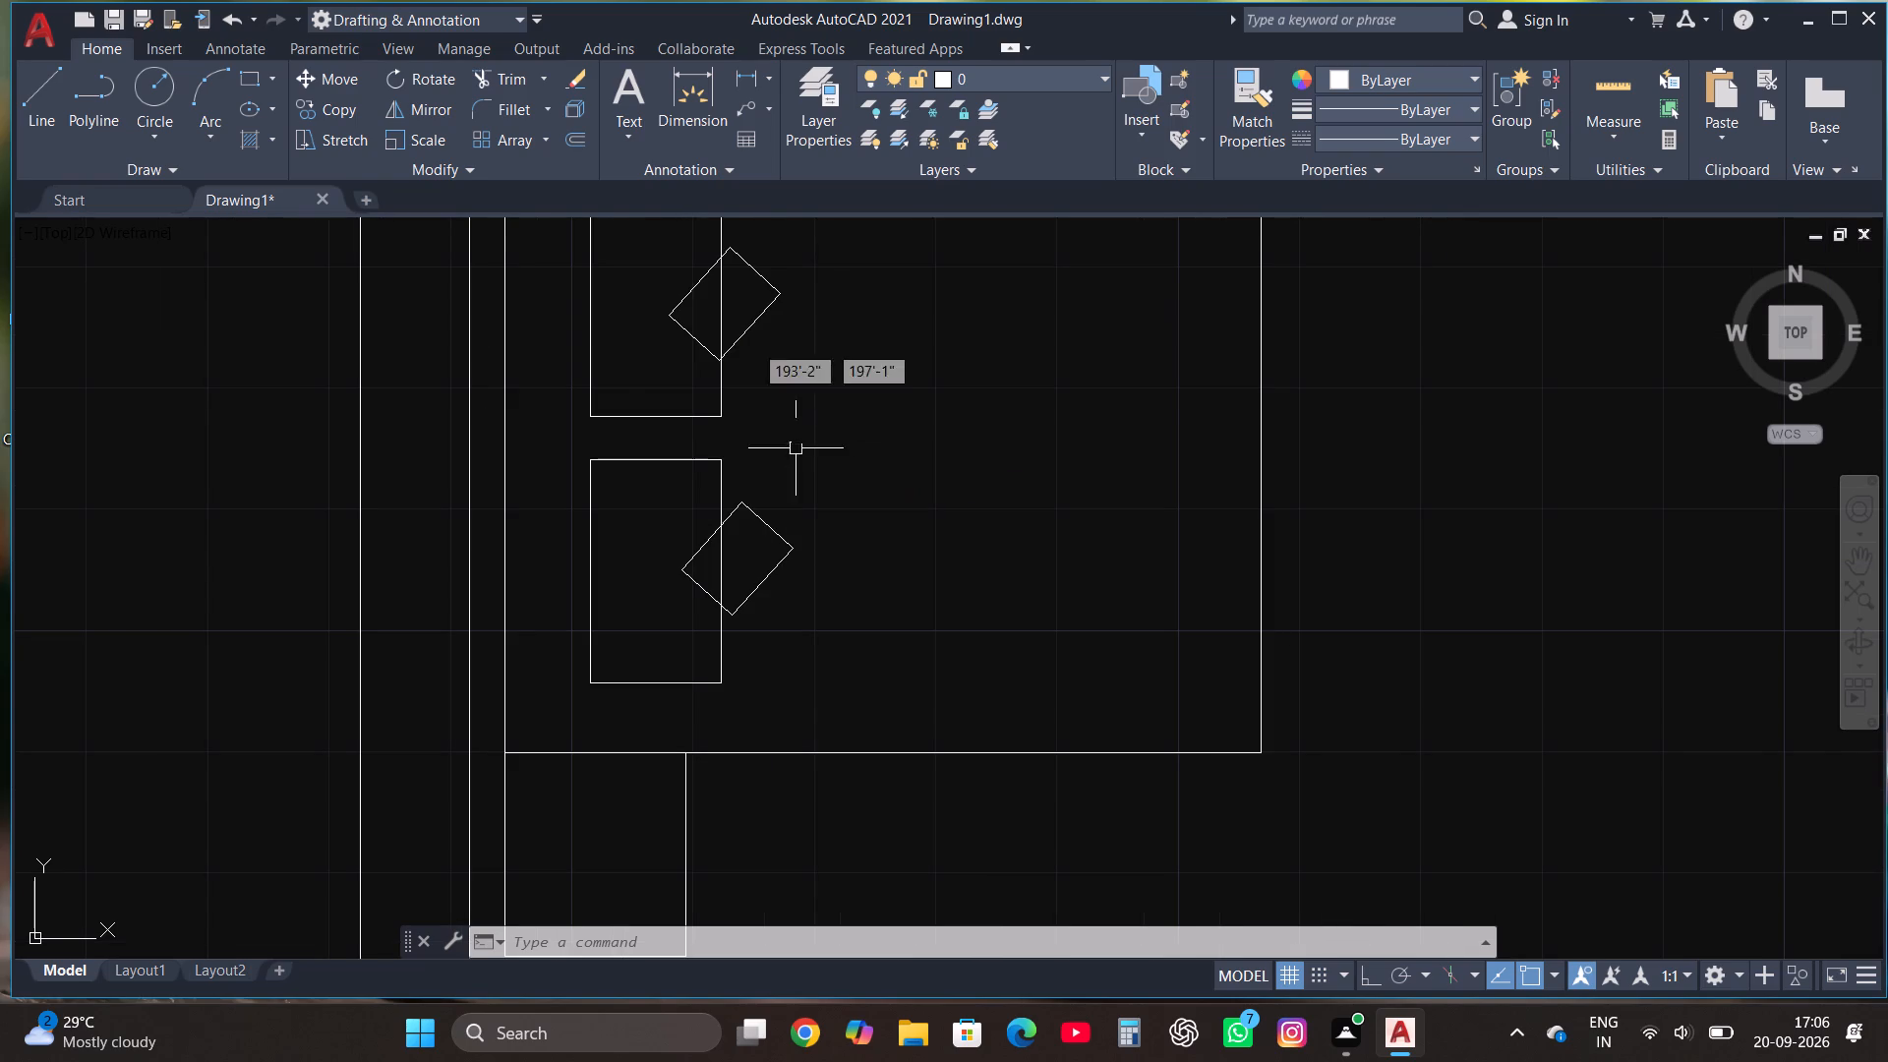
{"action": "left_click", "coordinate": [525, 87]}
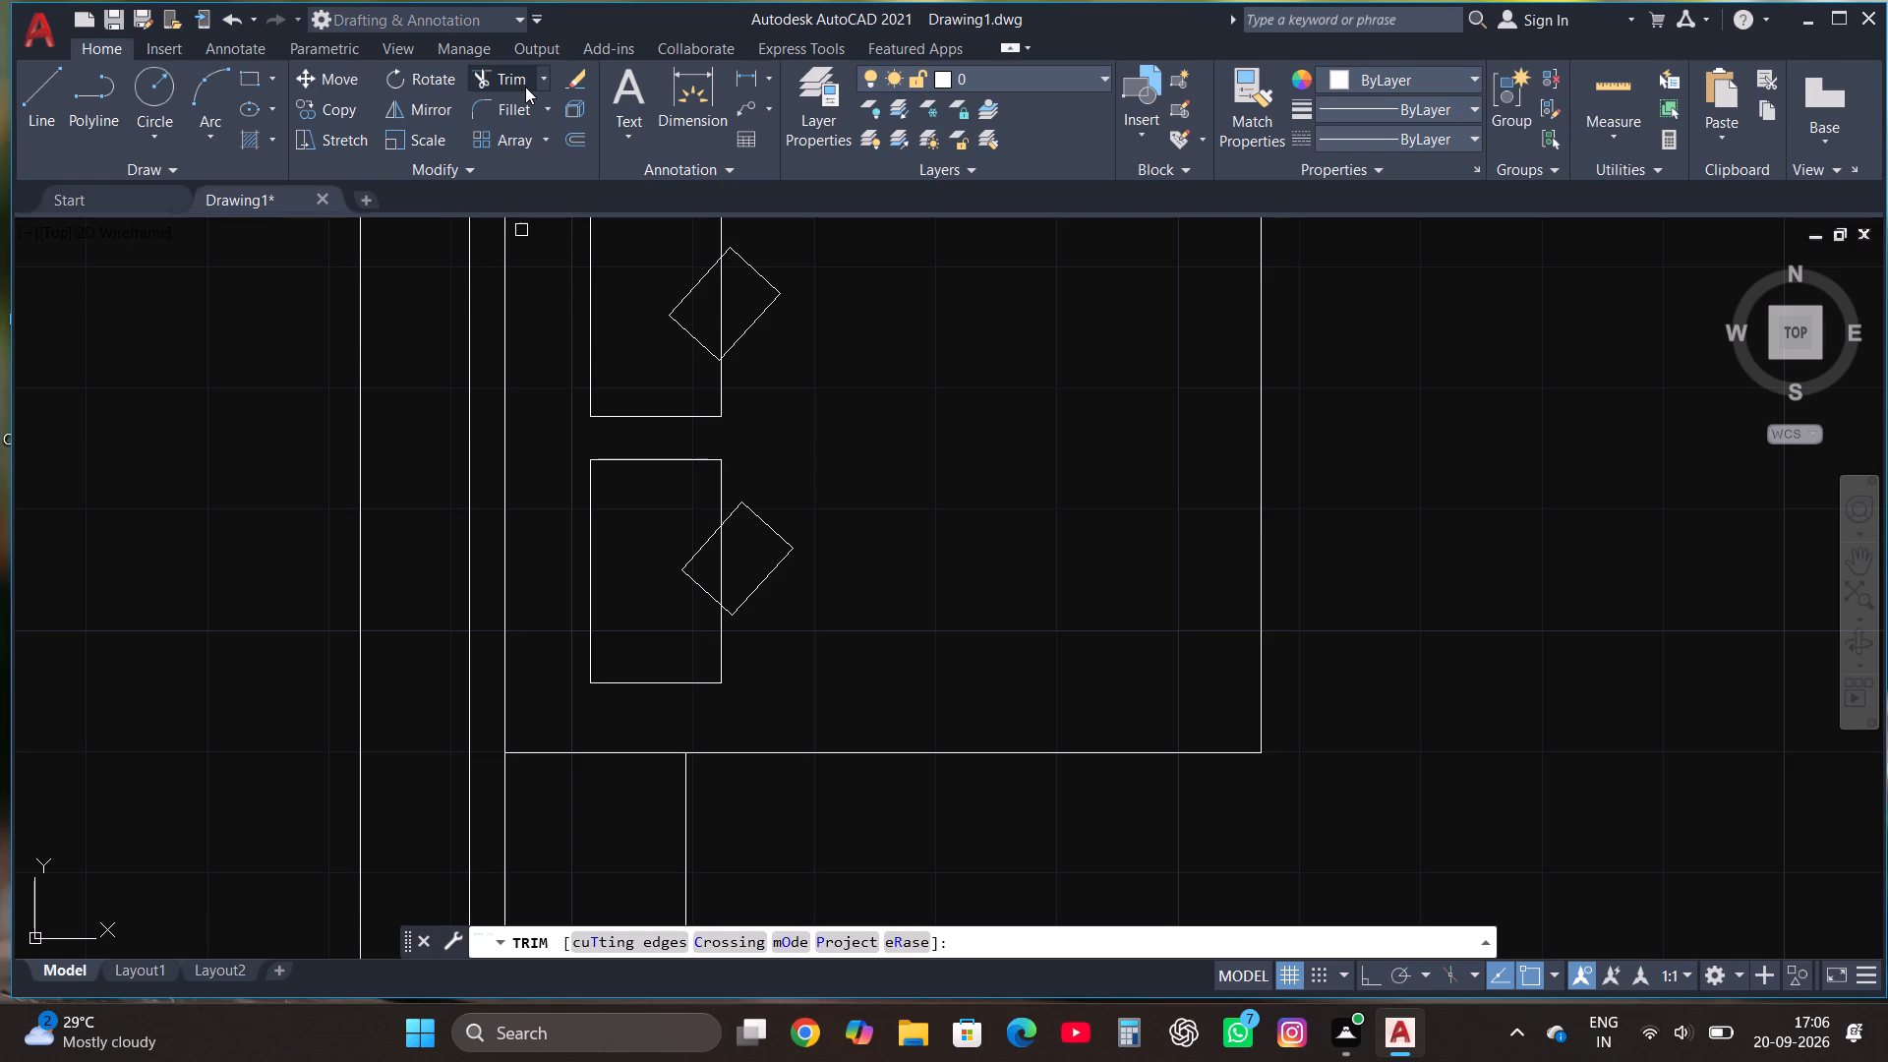
{"action": "left_click", "coordinate": [720, 569]}
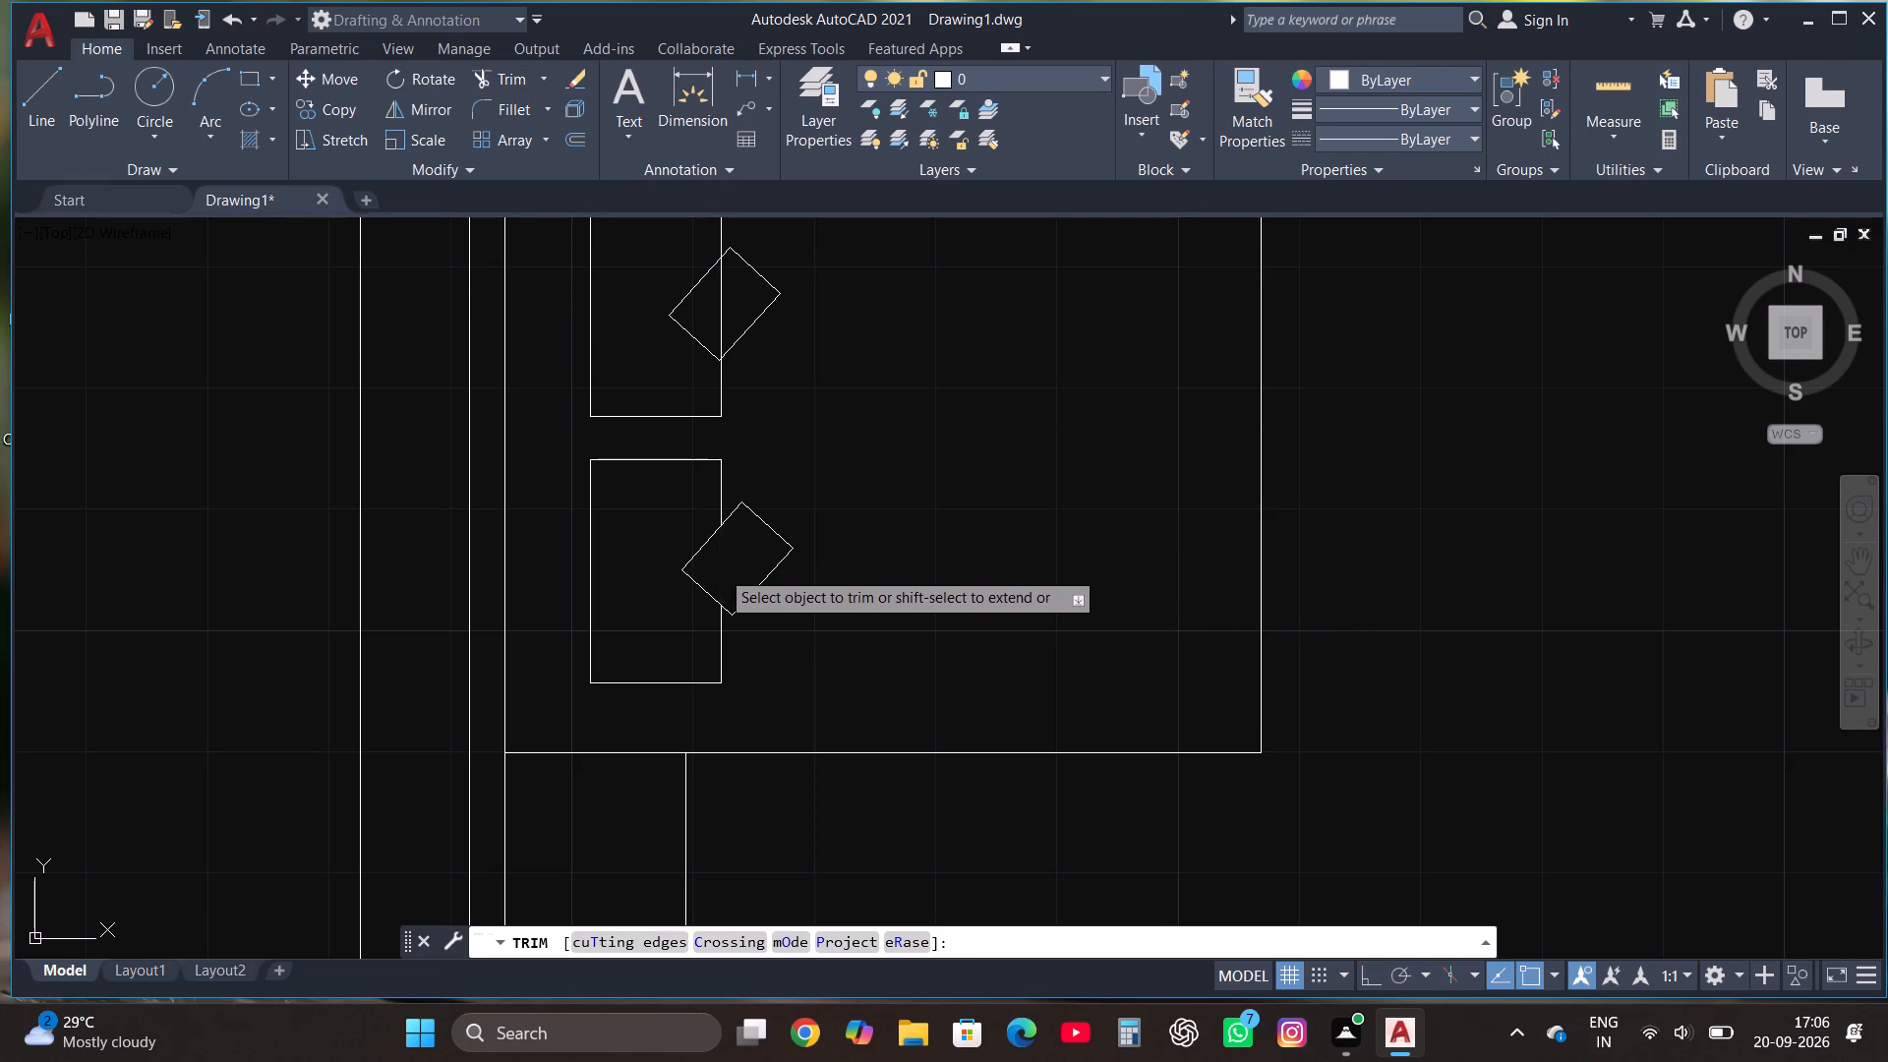
{"action": "left_click", "coordinate": [716, 310]}
{"action": "key", "text": "Escape"}
Draw a start-end-direction arc from the bed's southwest corner to a point about 1'-7" north on its west edge, bulging east.
{"action": "scroll", "coordinate": [716, 313], "scroll_direction": "down", "scroll_amount": 1}
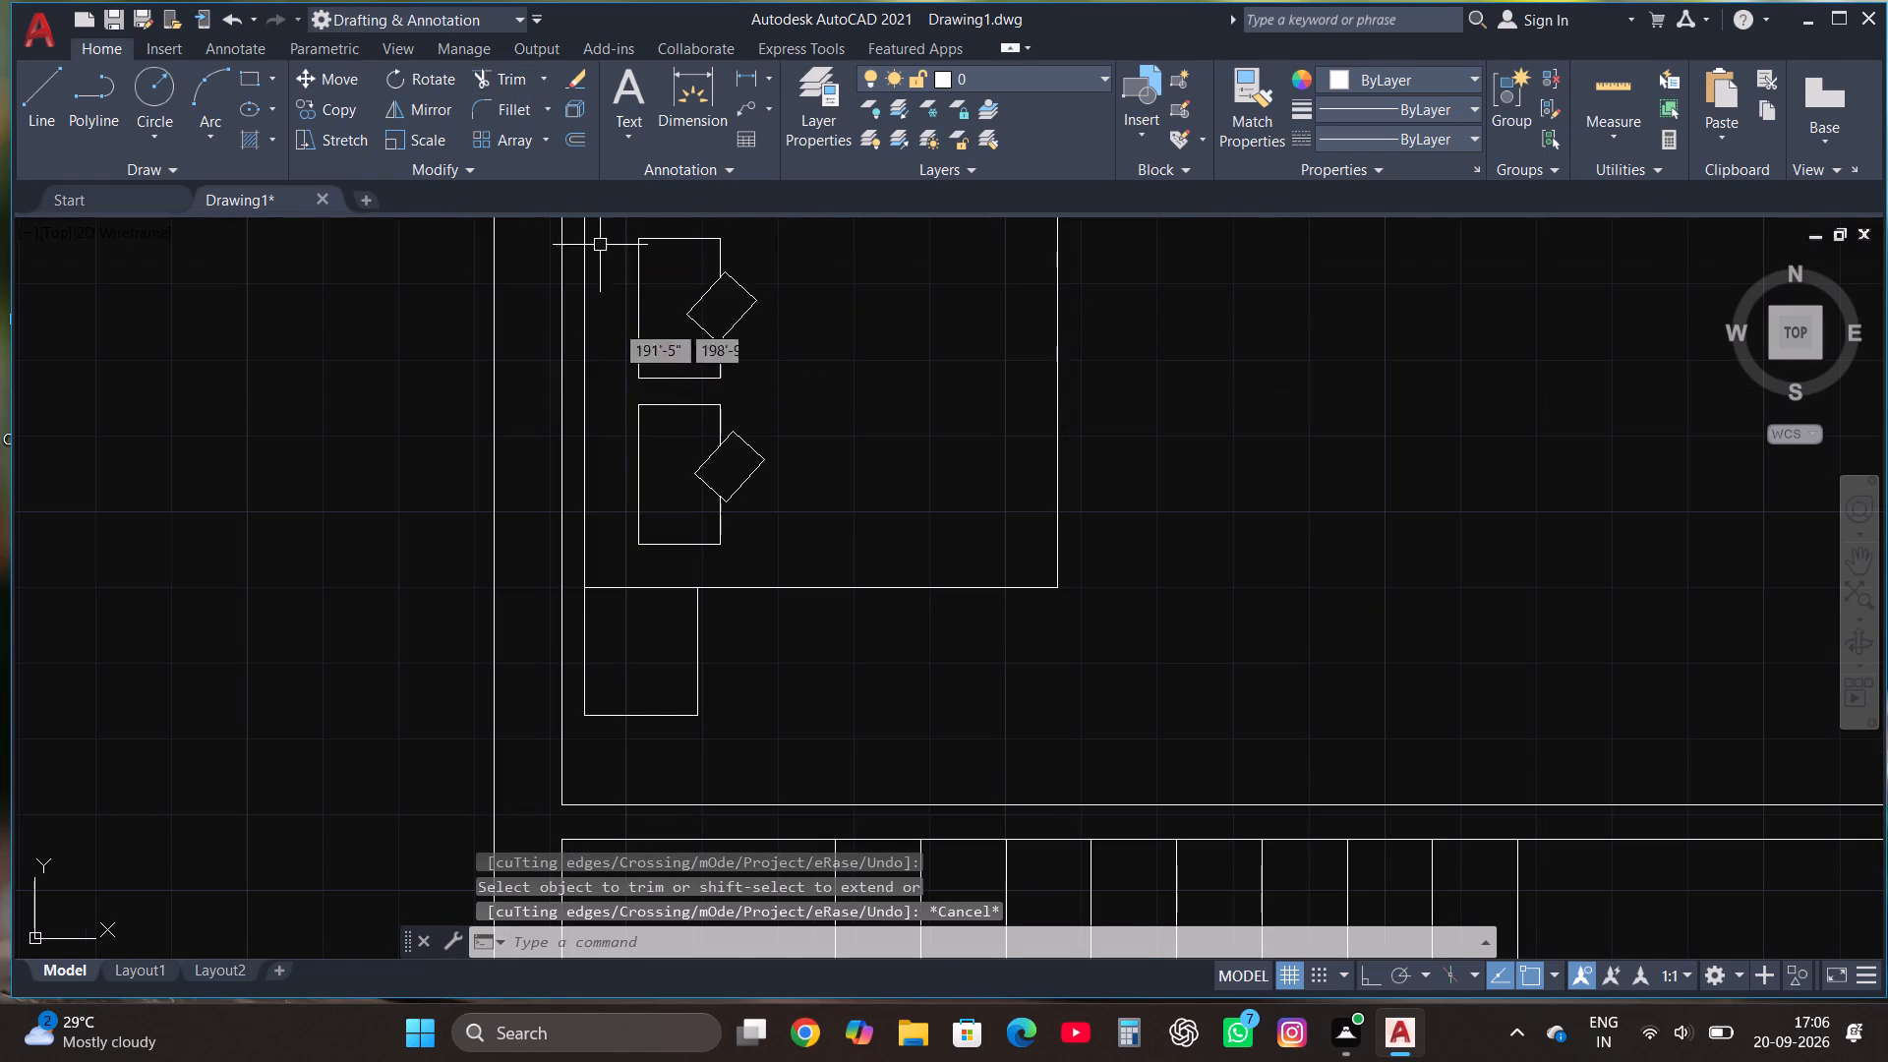
{"action": "scroll", "coordinate": [672, 495], "scroll_direction": "down", "scroll_amount": 1}
{"action": "scroll", "coordinate": [671, 494], "scroll_direction": "up", "scroll_amount": 1}
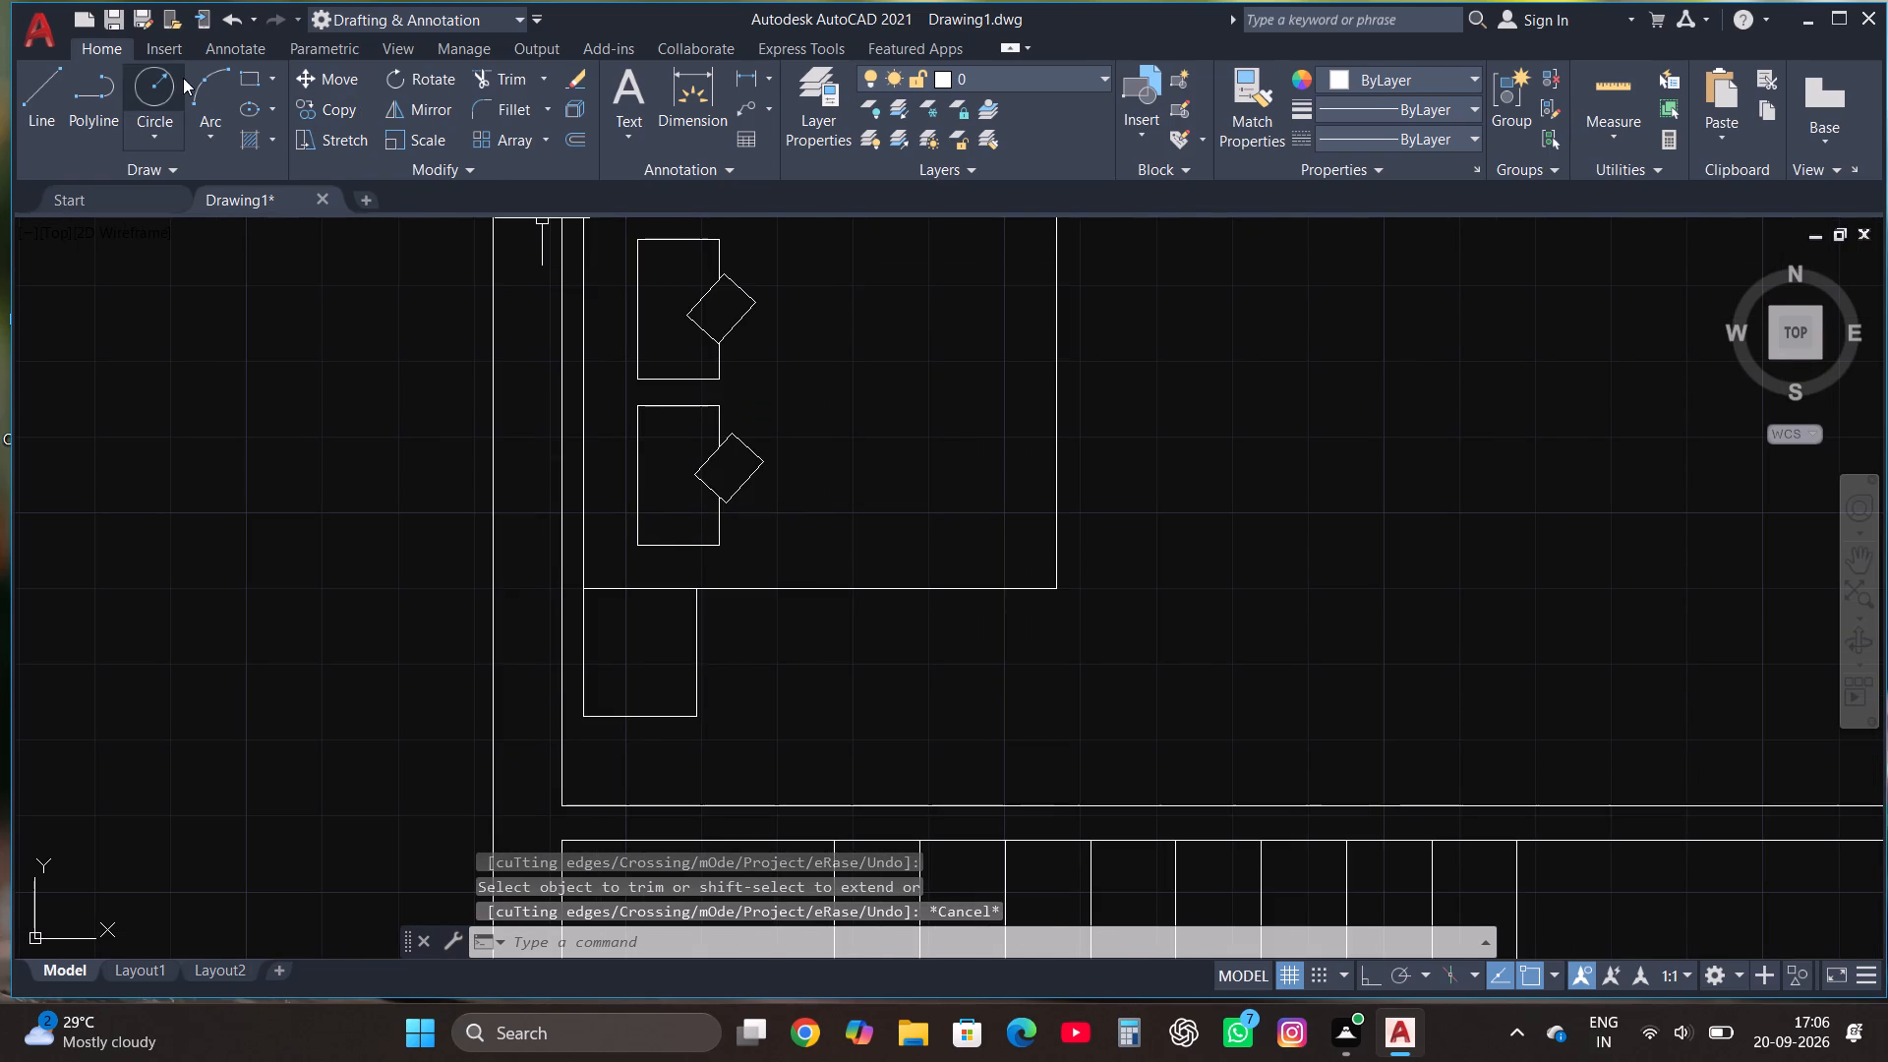
{"action": "left_click", "coordinate": [213, 137]}
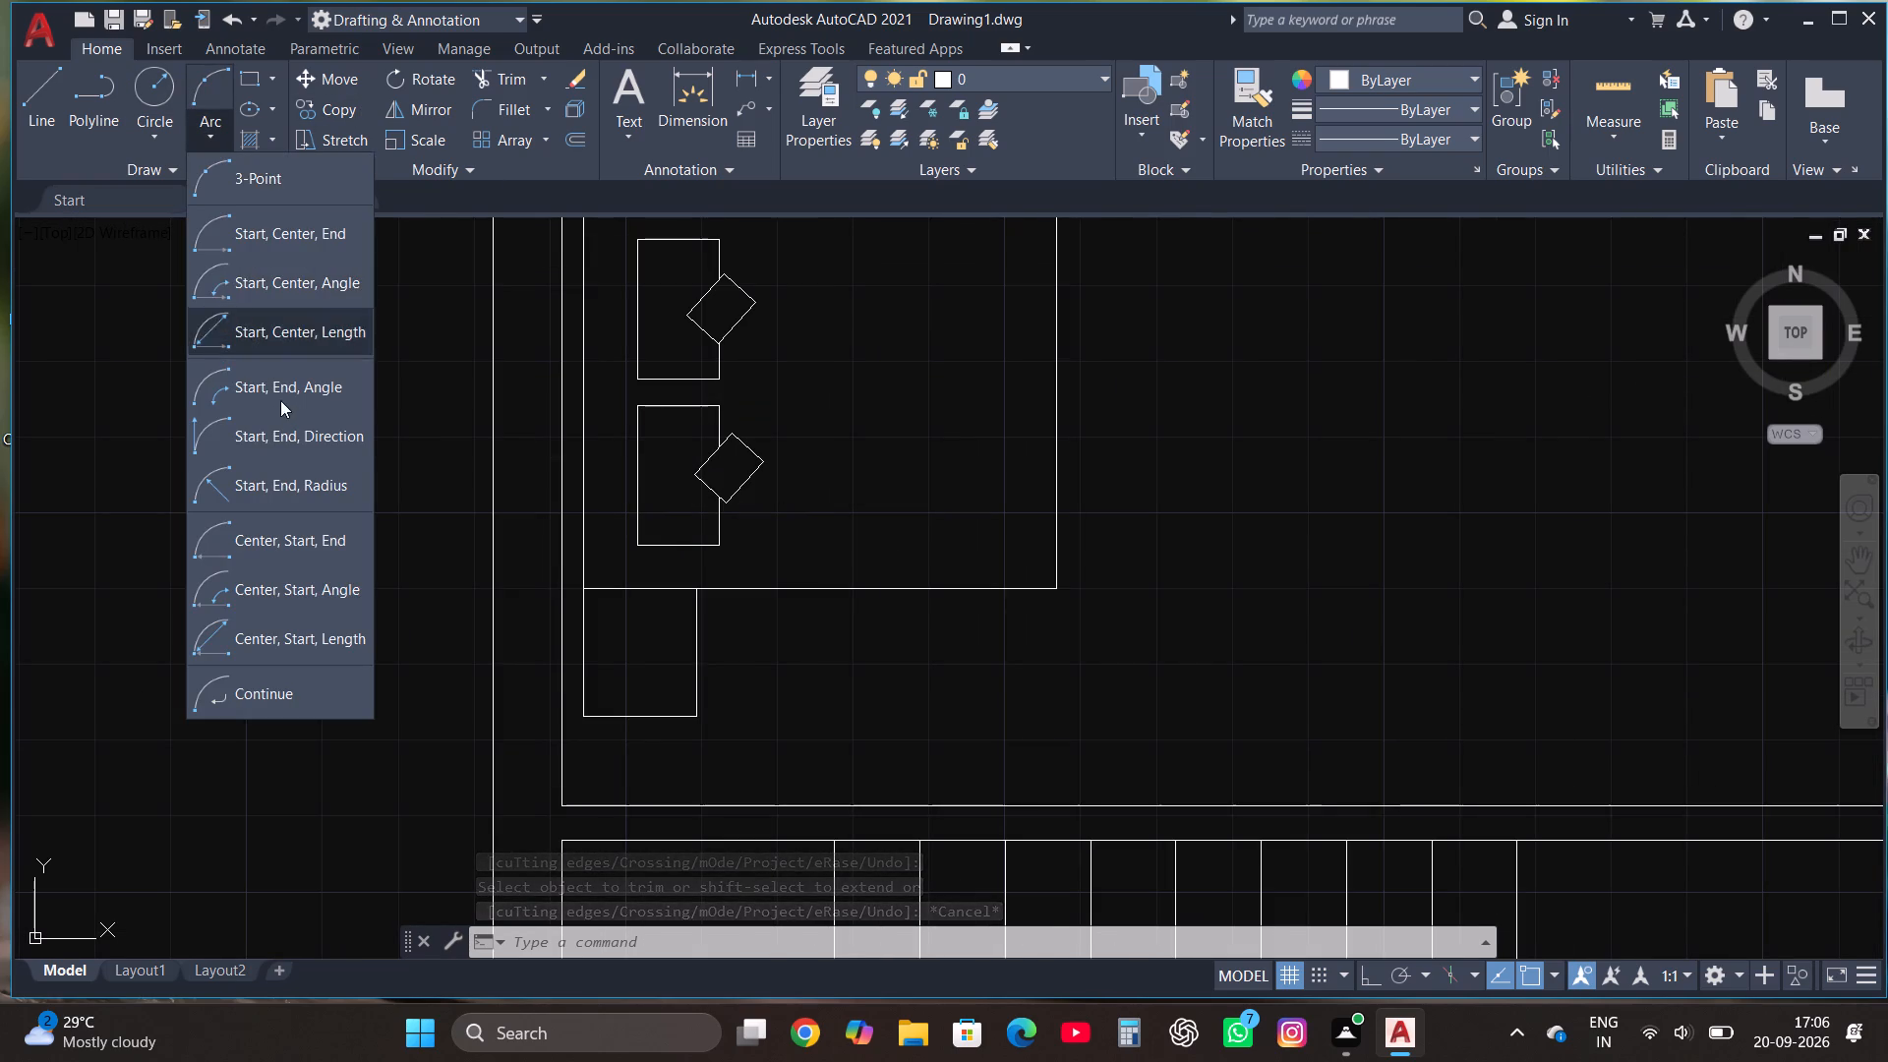
{"action": "left_click", "coordinate": [295, 442]}
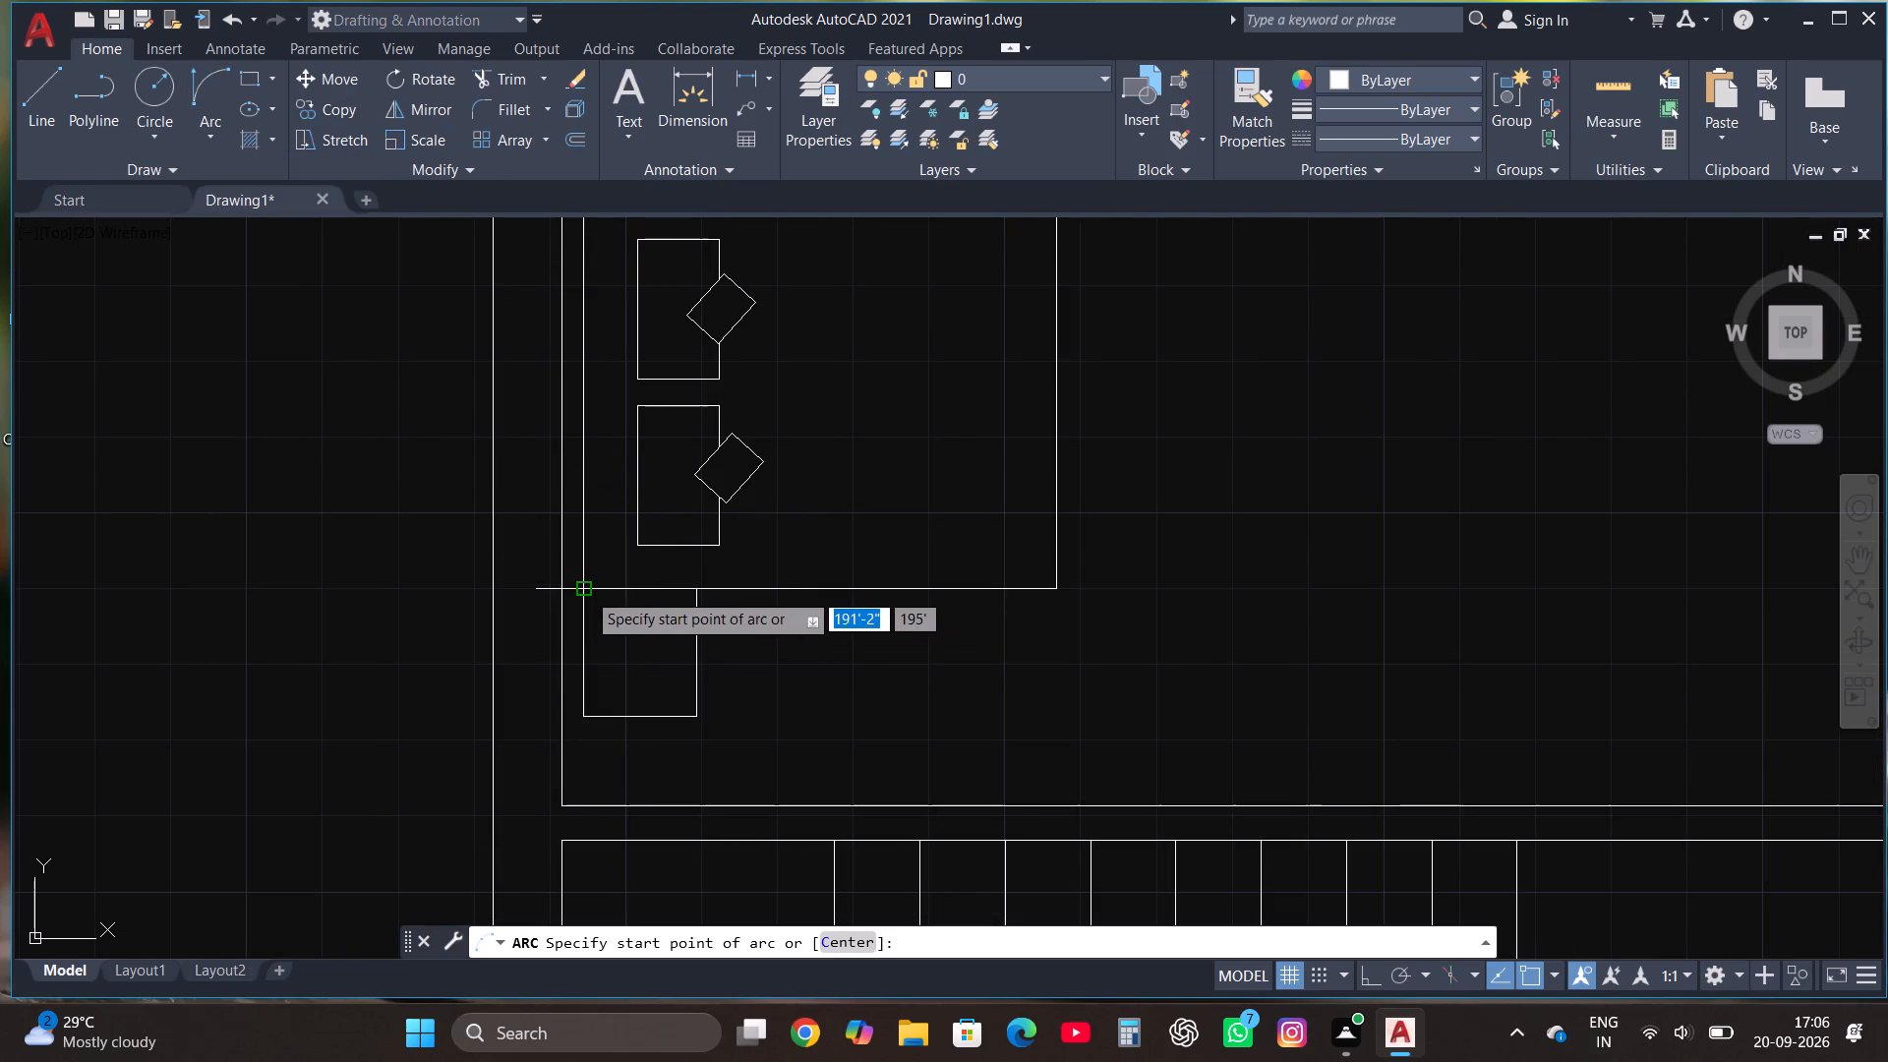
{"action": "left_click", "coordinate": [586, 591]}
{"action": "left_click", "coordinate": [584, 442]}
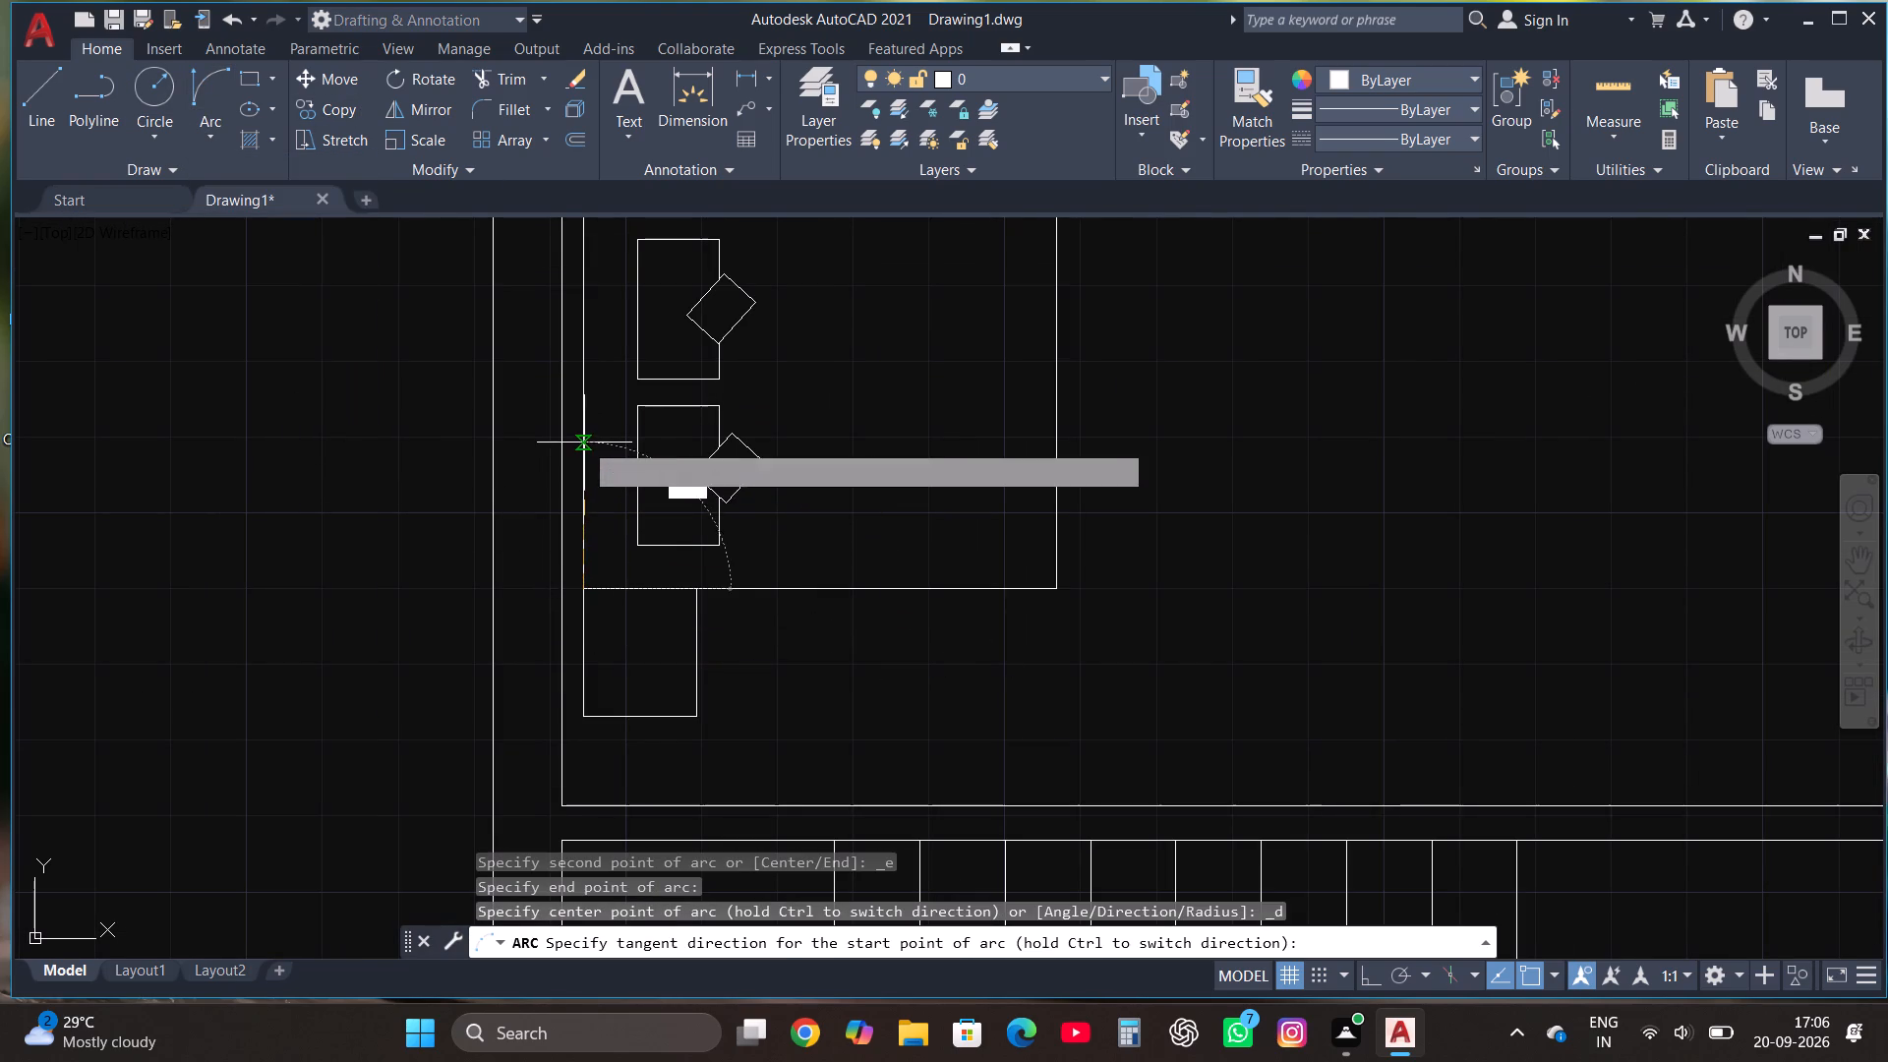
{"action": "left_click", "coordinate": [682, 520]}
Copy the arc twice northward, end to end along the bed's west edge, at about 1'-7" spacing.
{"action": "left_click", "coordinate": [619, 505]}
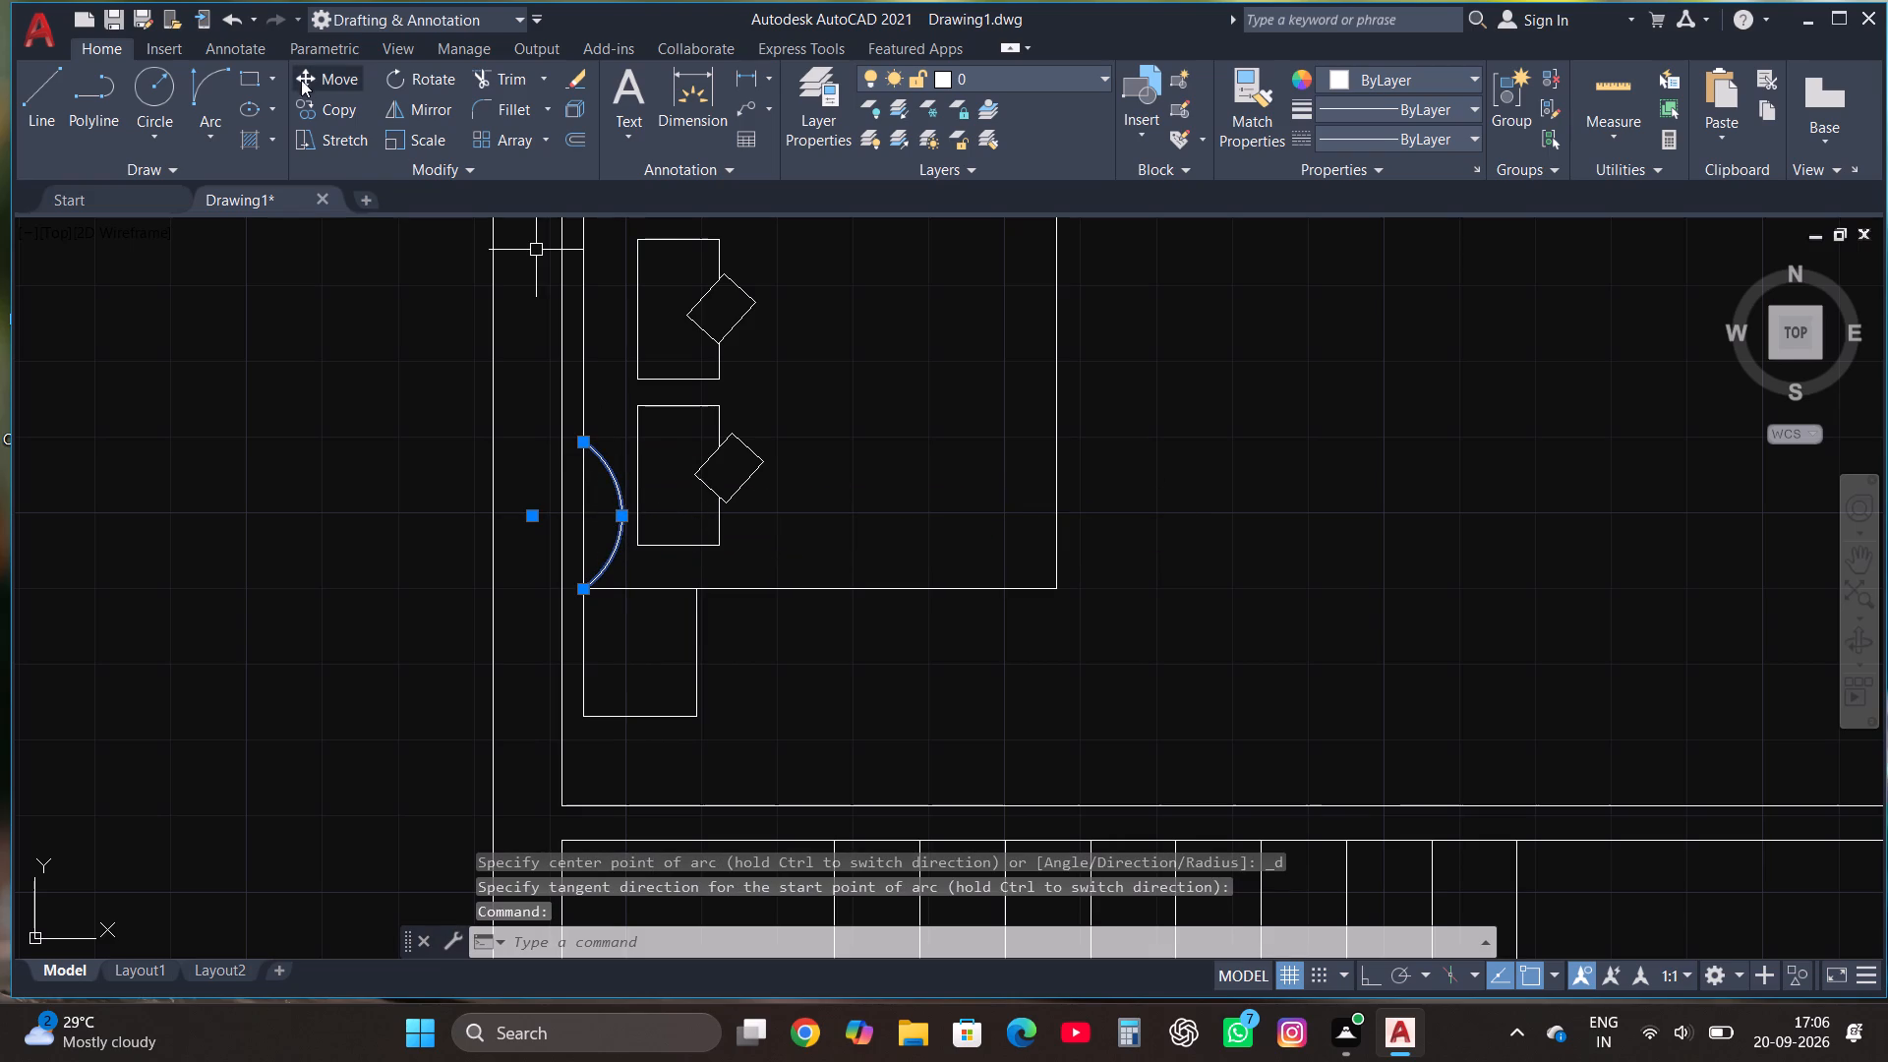
{"action": "left_click", "coordinate": [331, 106]}
{"action": "left_click", "coordinate": [942, 938]}
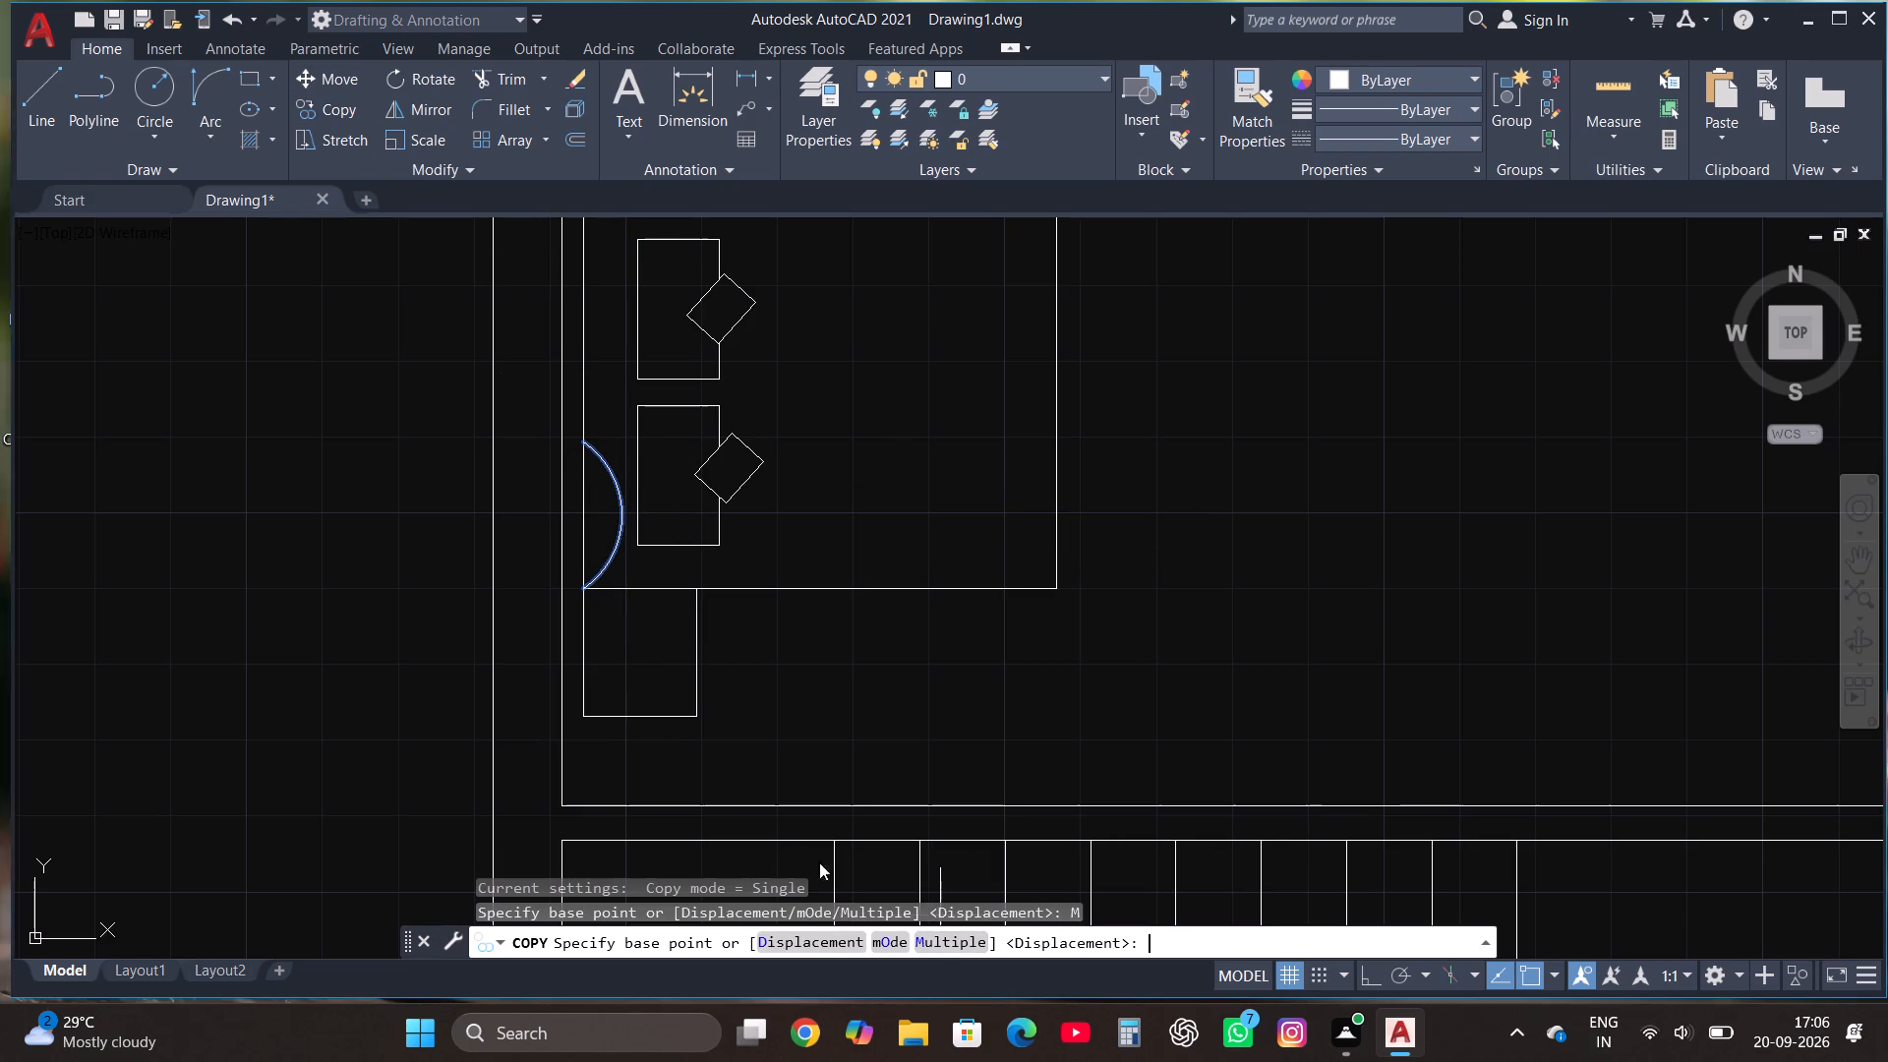
{"action": "left_click", "coordinate": [580, 588]}
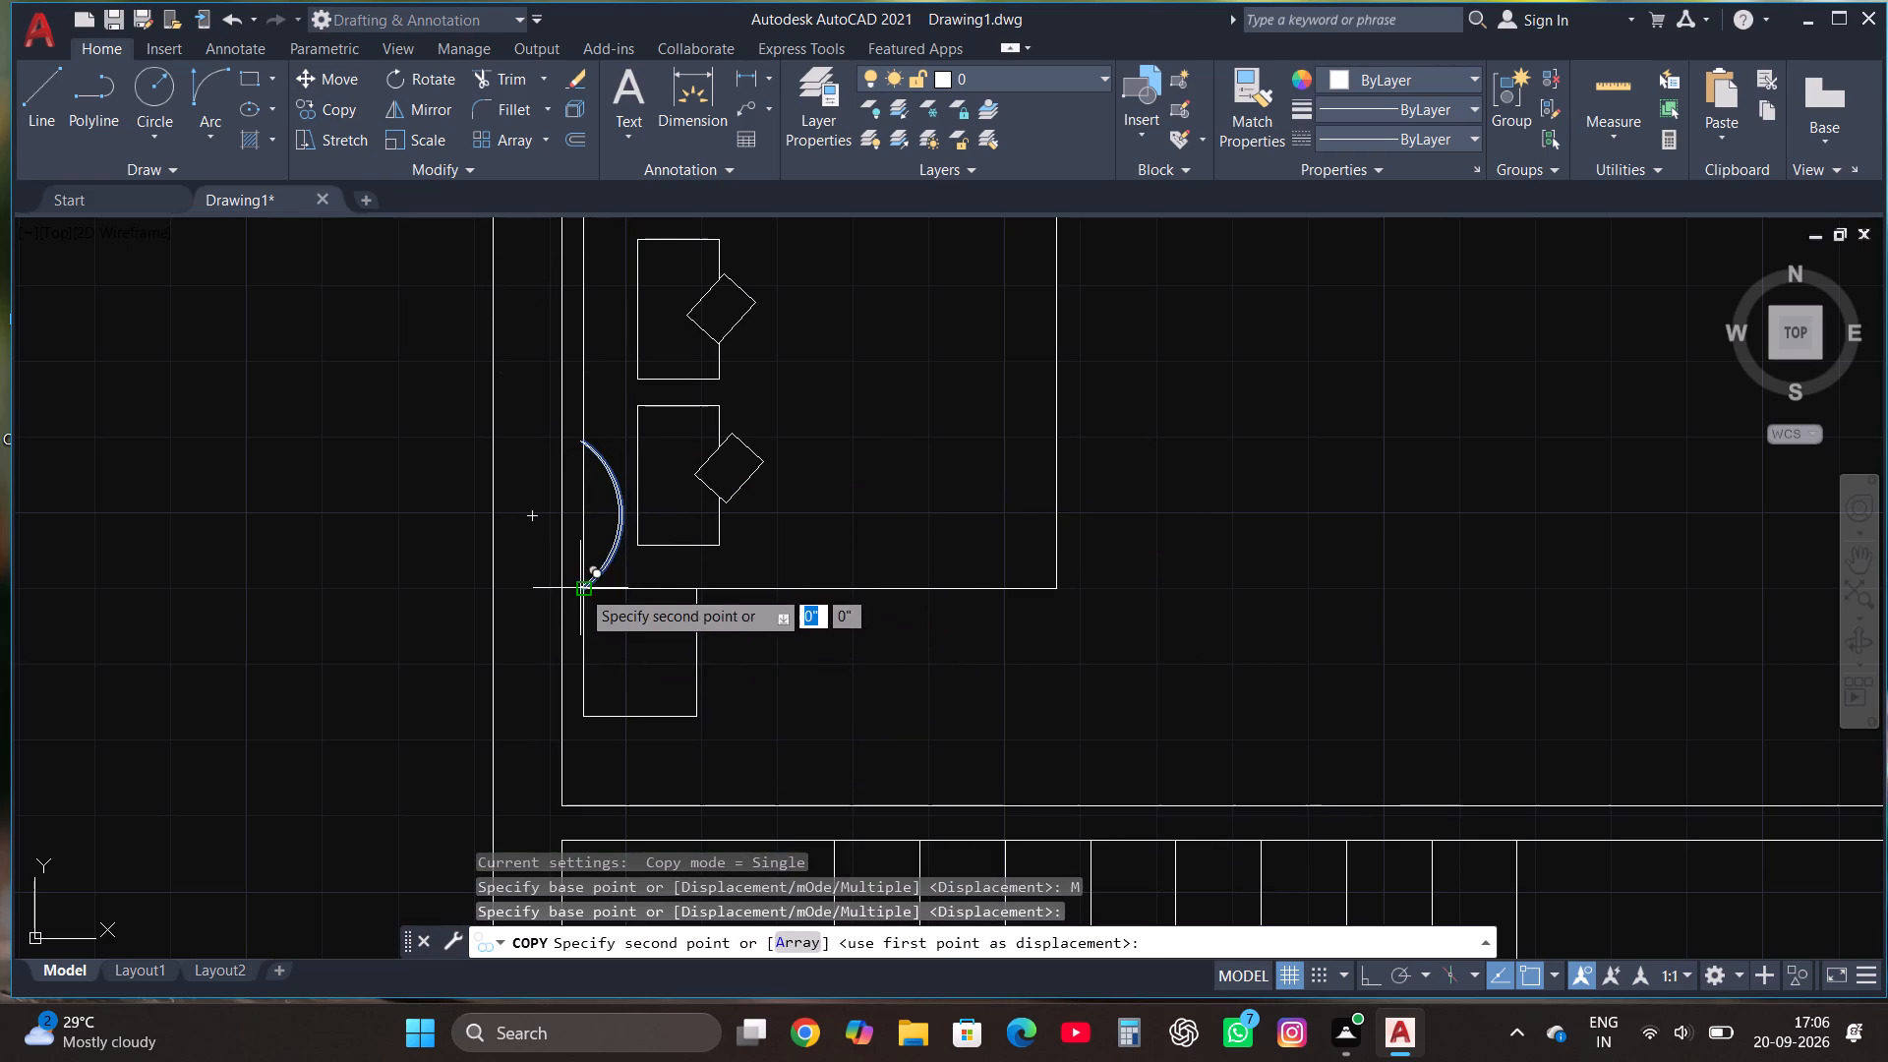
{"action": "left_click", "coordinate": [586, 443]}
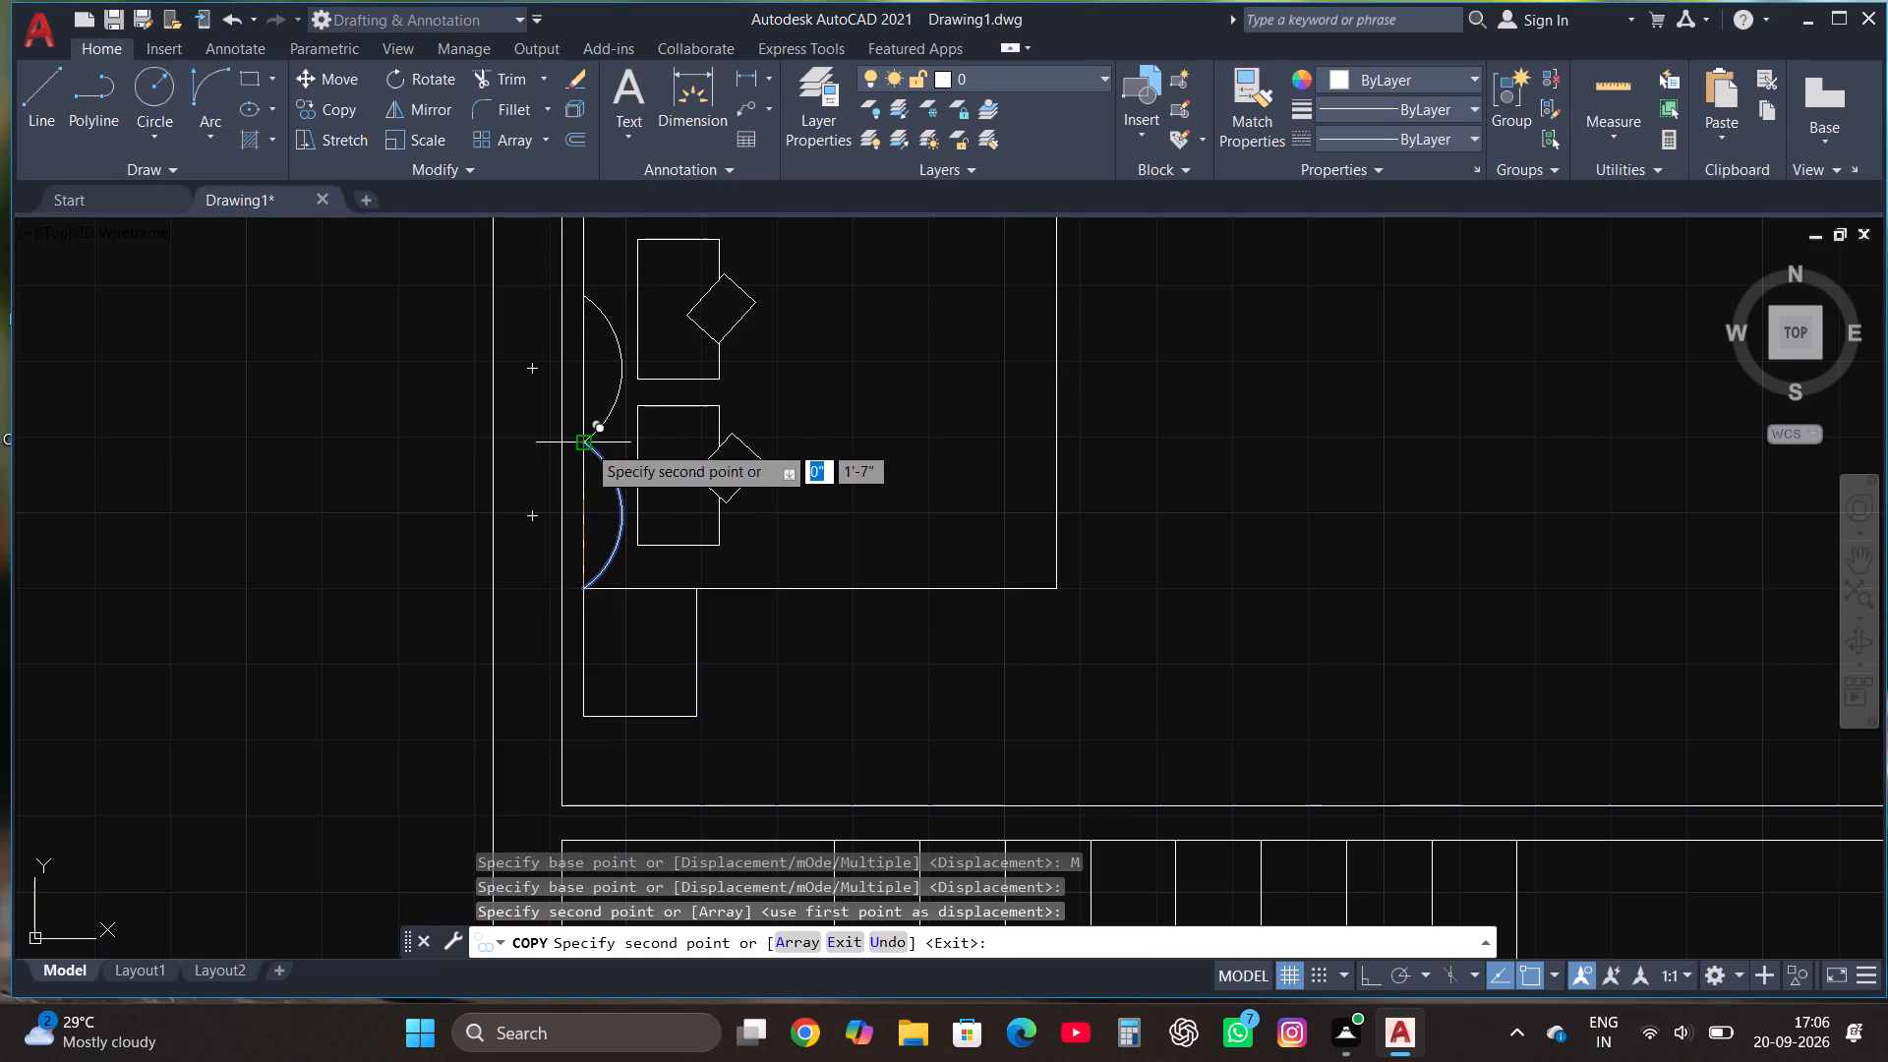
{"action": "left_click", "coordinate": [585, 292]}
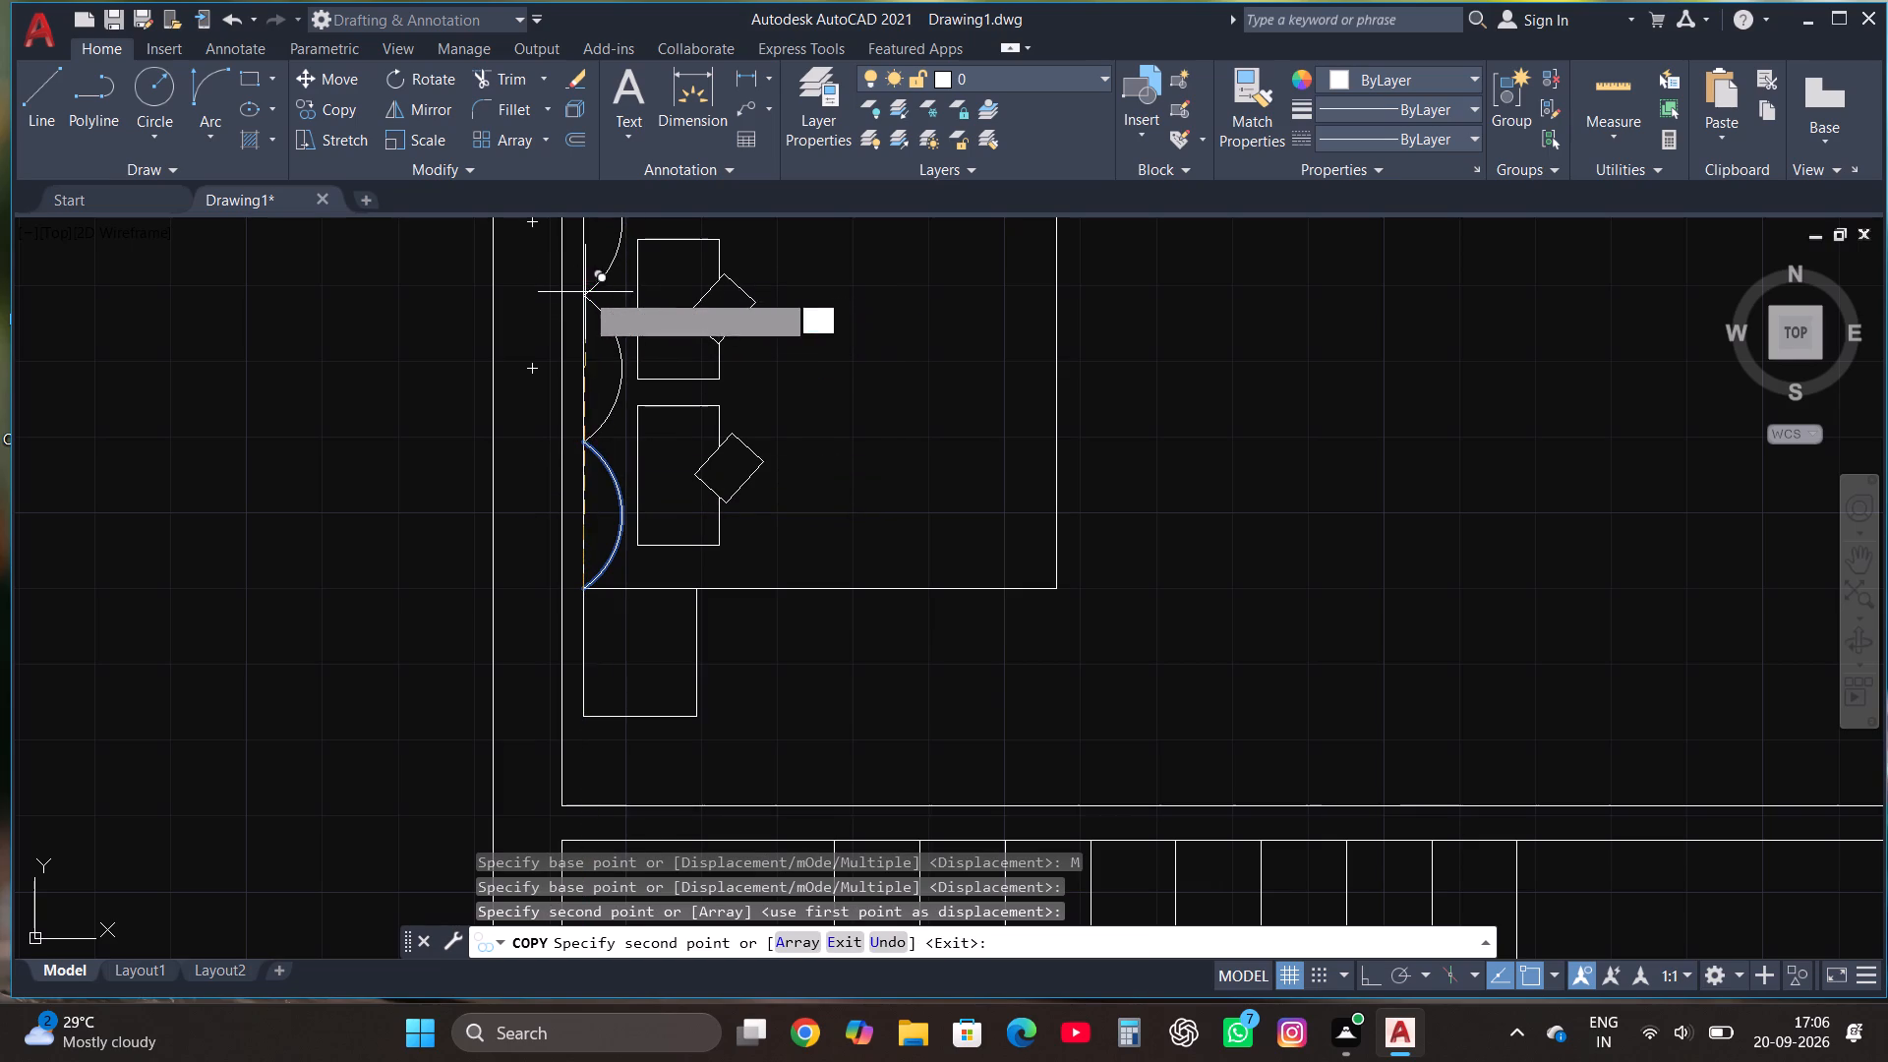
{"action": "scroll", "coordinate": [618, 531], "scroll_direction": "down", "scroll_amount": 2}
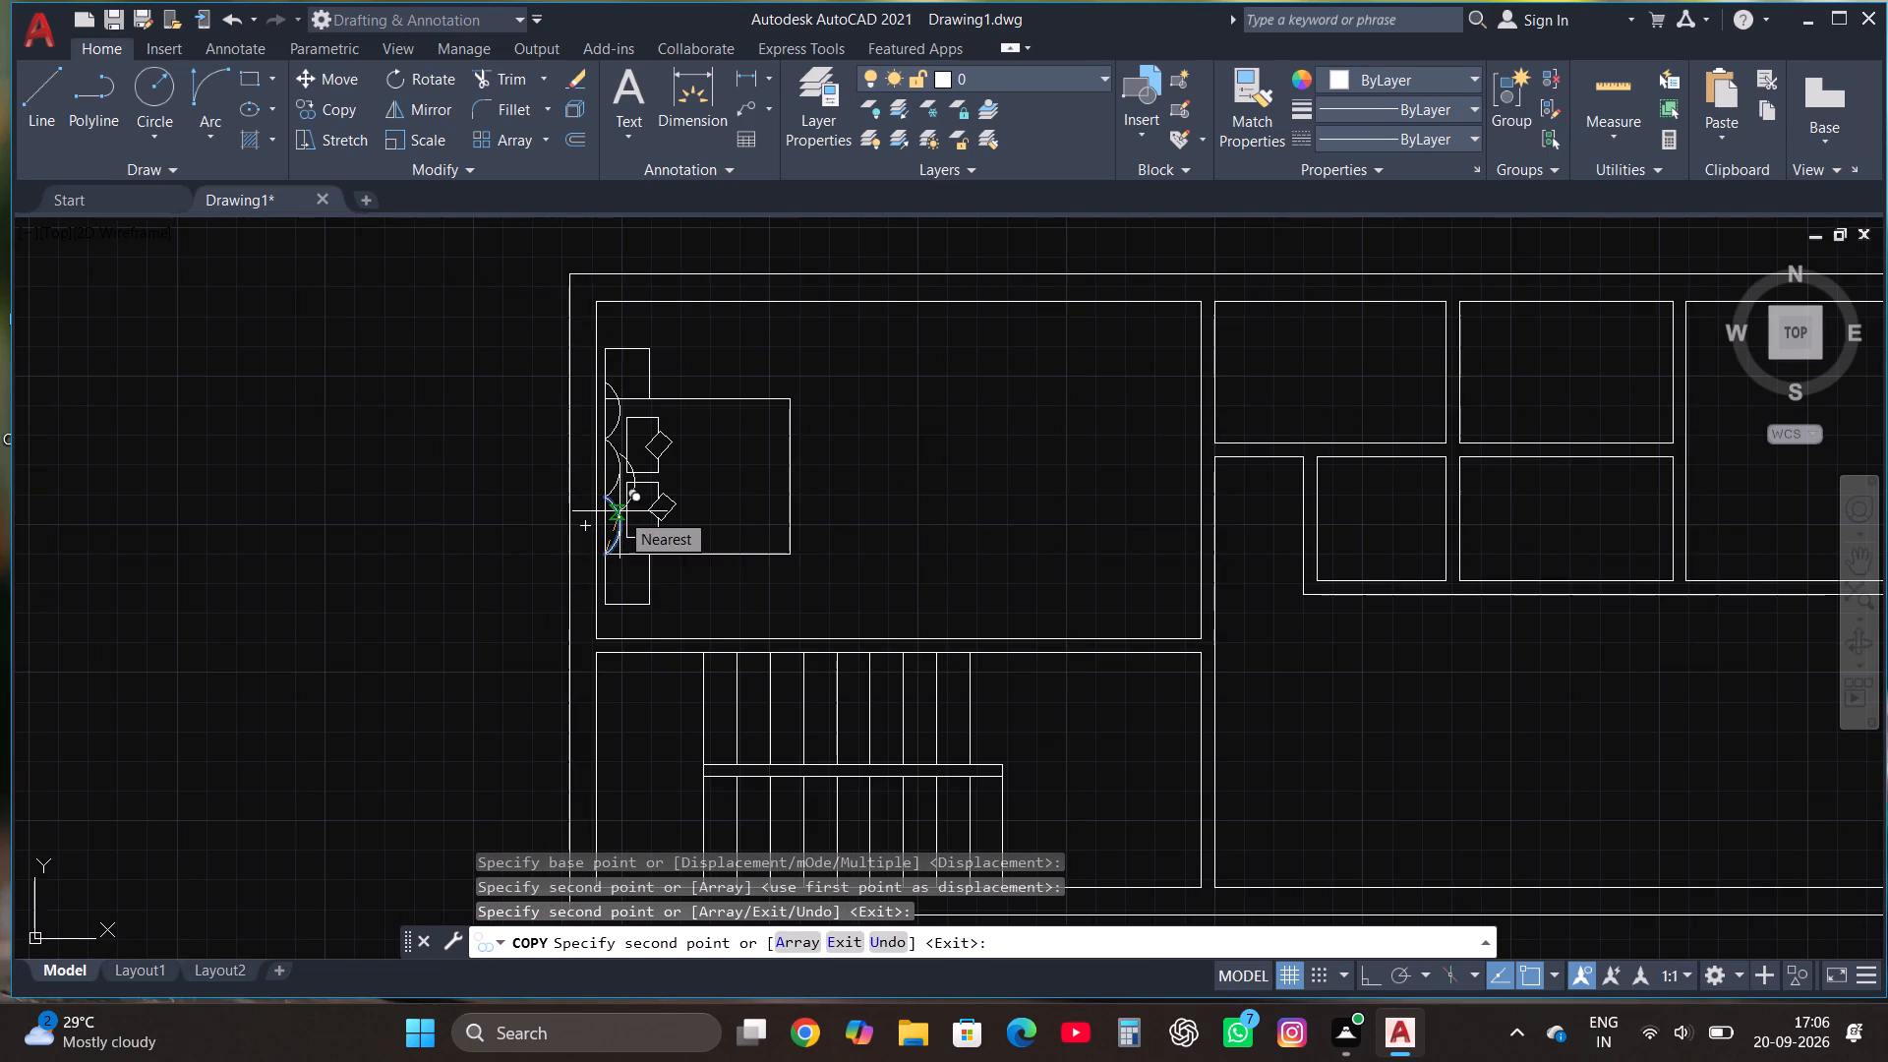
{"action": "key", "text": "Escape"}
Trim the part of the northernmost arc that extends past the bed's north edge.
{"action": "scroll", "coordinate": [616, 400], "scroll_direction": "up", "scroll_amount": 1}
{"action": "left_click", "coordinate": [514, 80]}
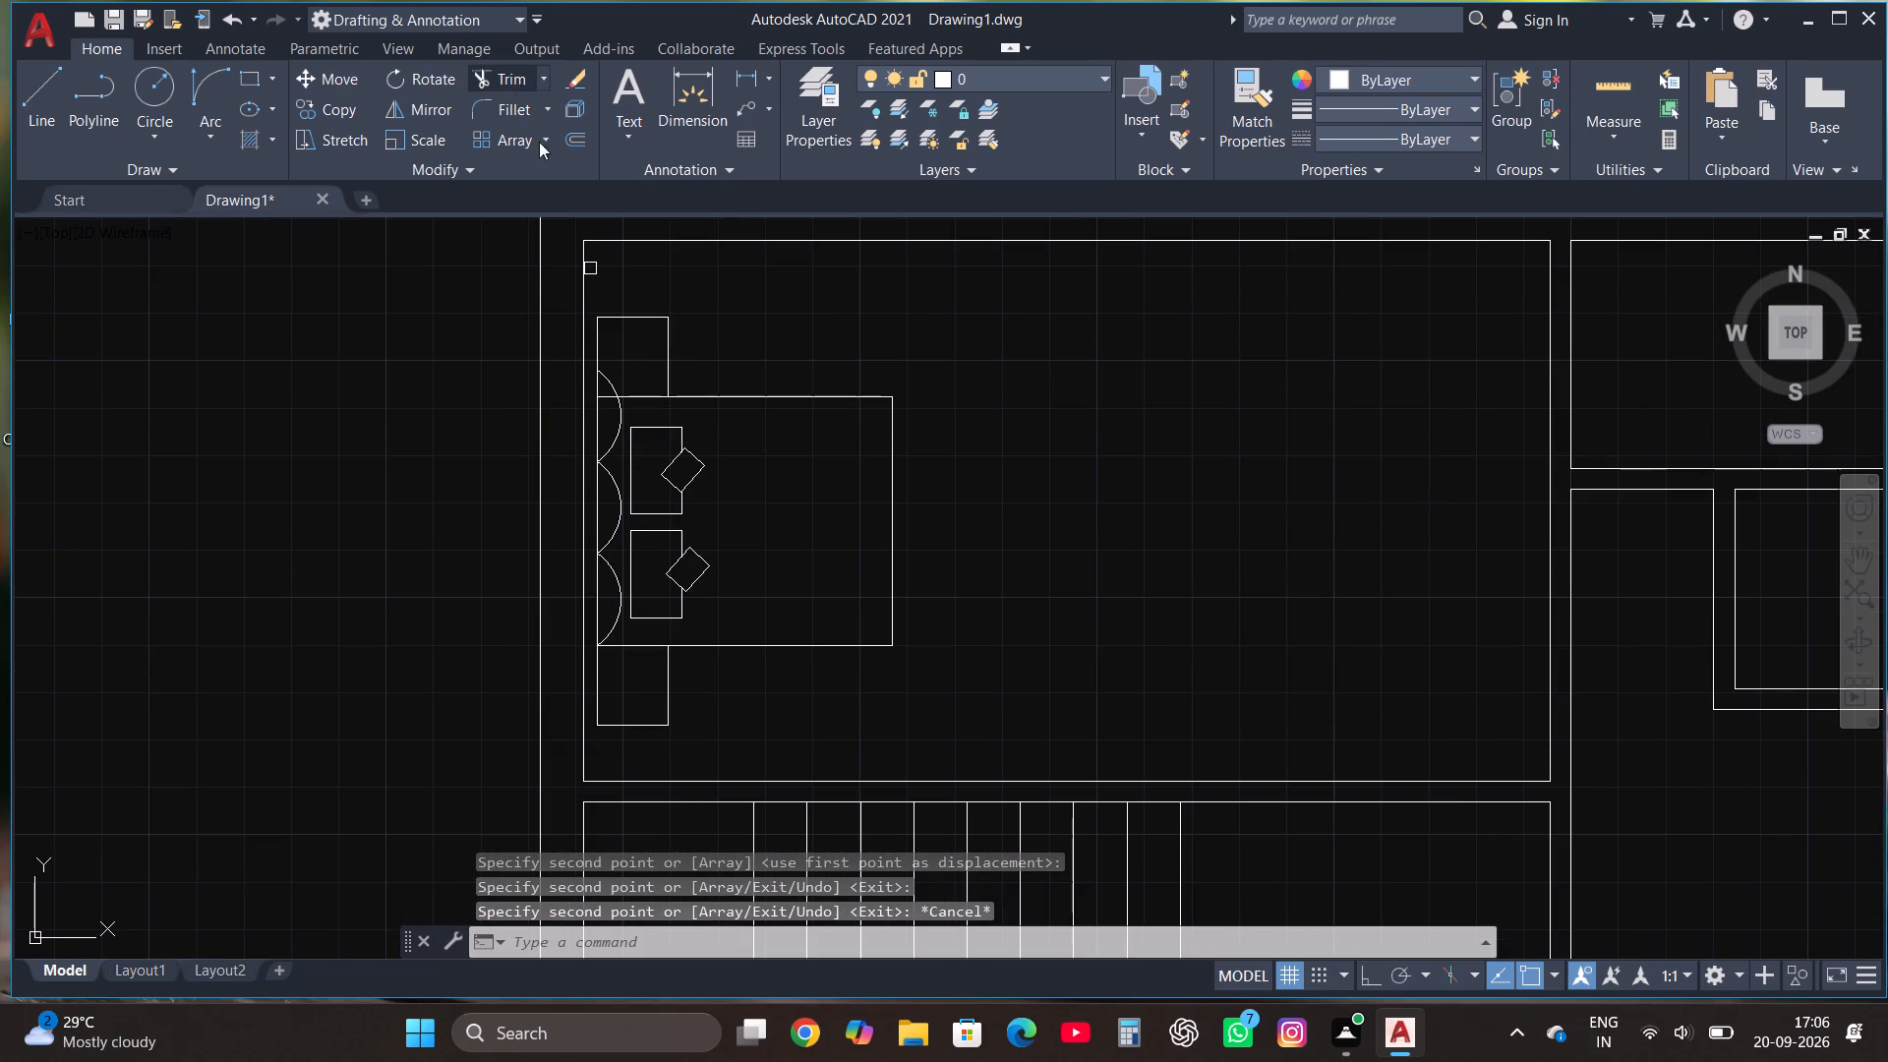
{"action": "left_click", "coordinate": [611, 390]}
{"action": "key", "text": "Escape"}
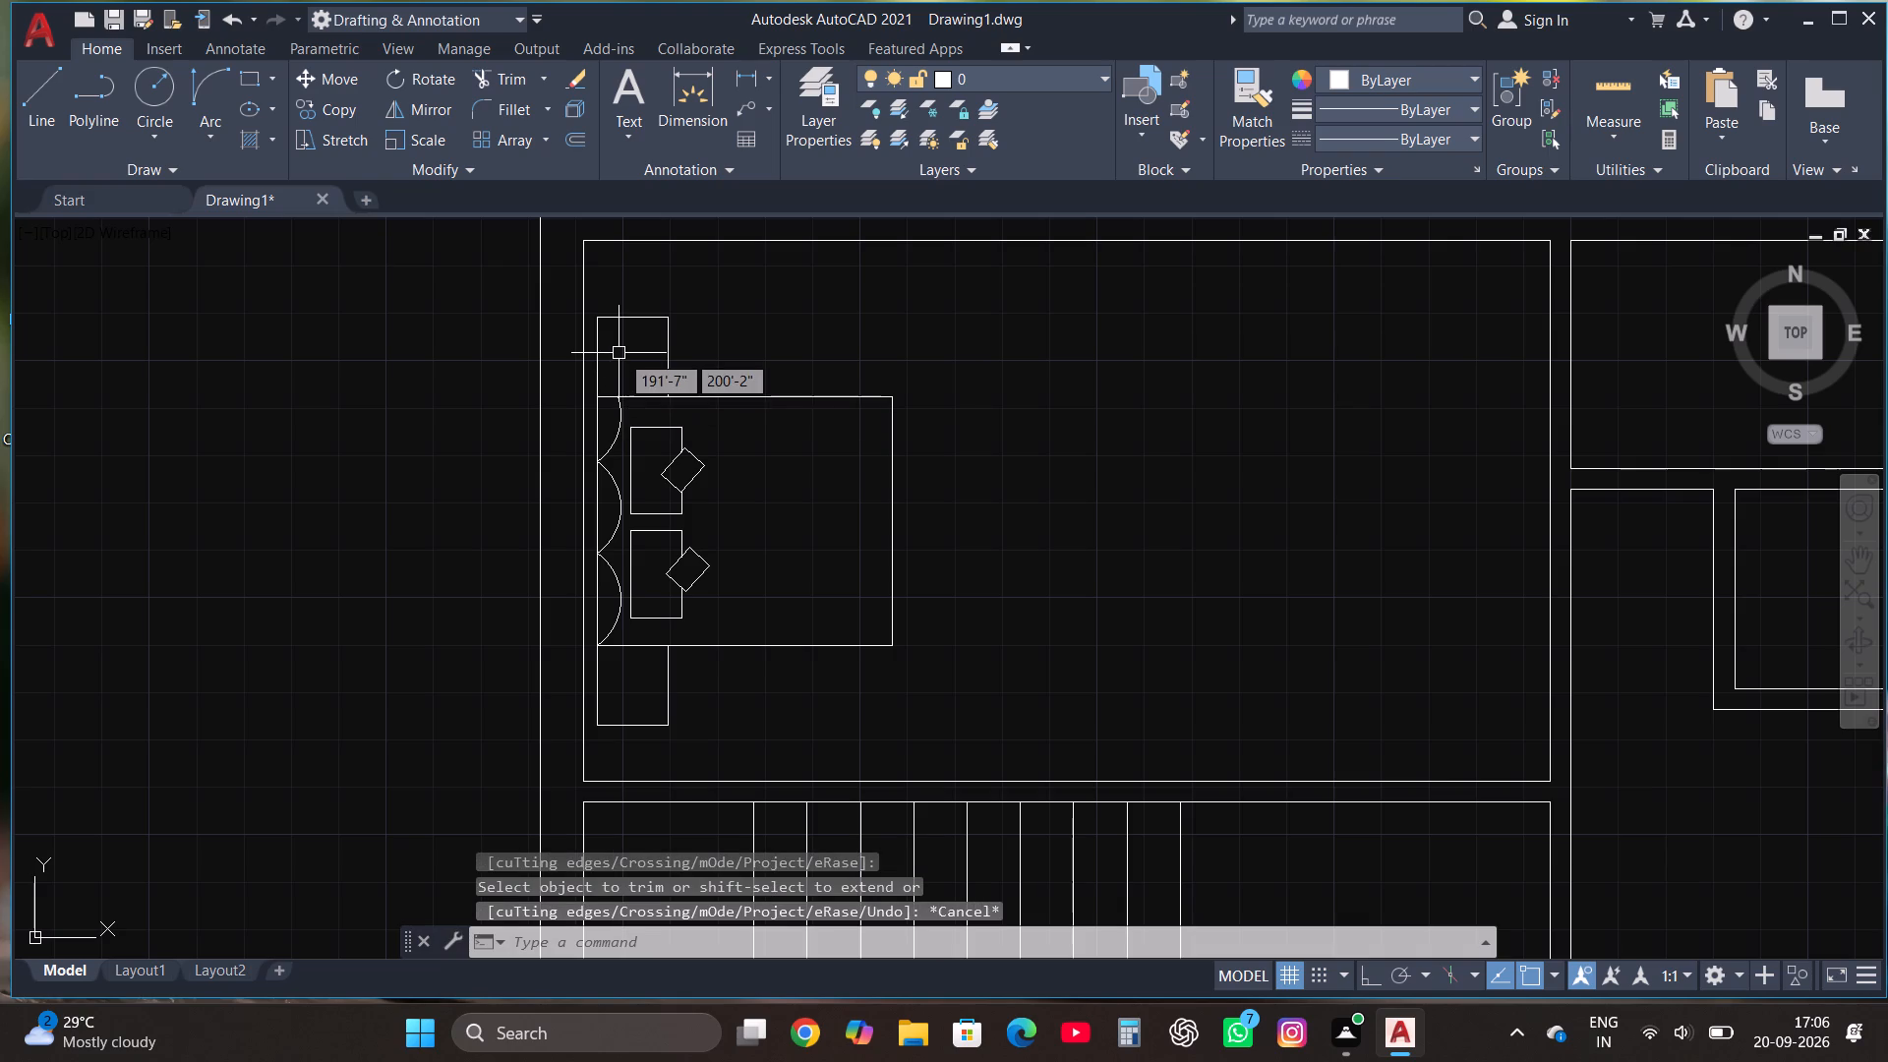
Draw a circle of about 4" radius centred on the north pillow's southeast corner.
{"action": "scroll", "coordinate": [756, 587], "scroll_direction": "up", "scroll_amount": 1}
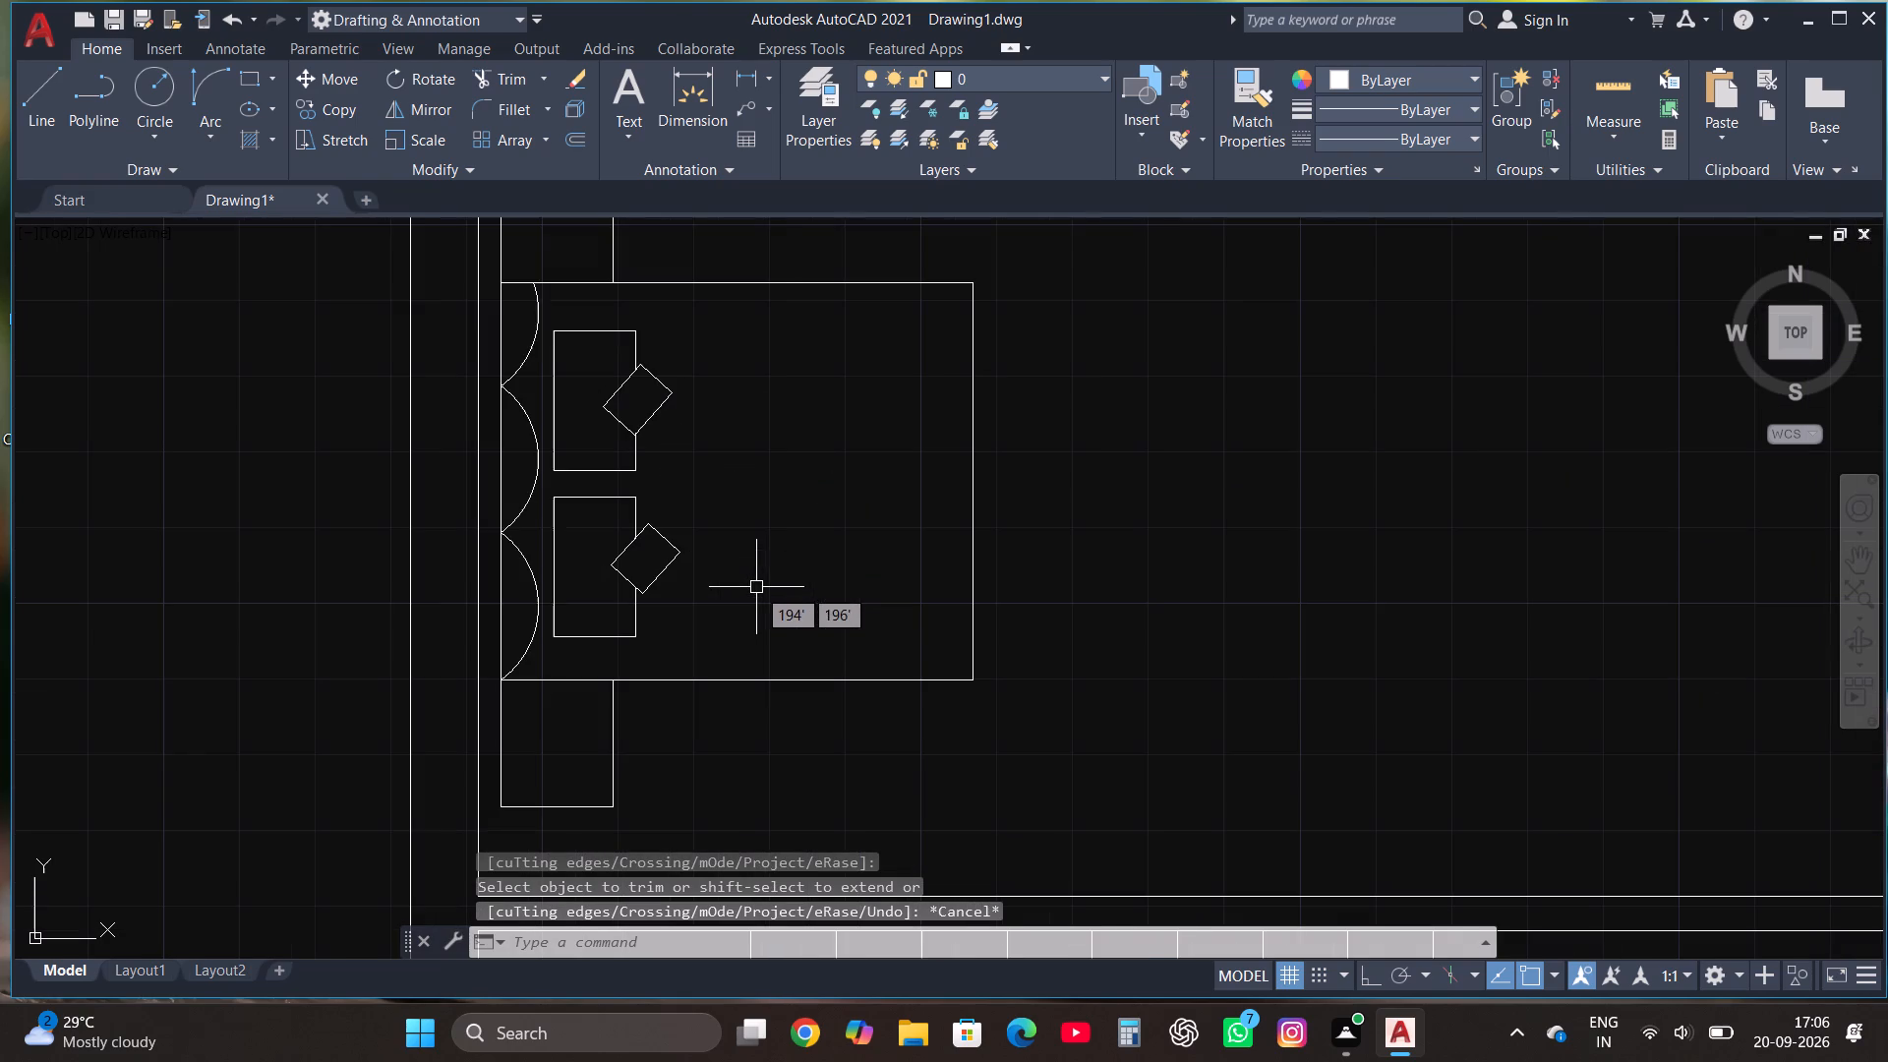
{"action": "left_click", "coordinate": [154, 95]}
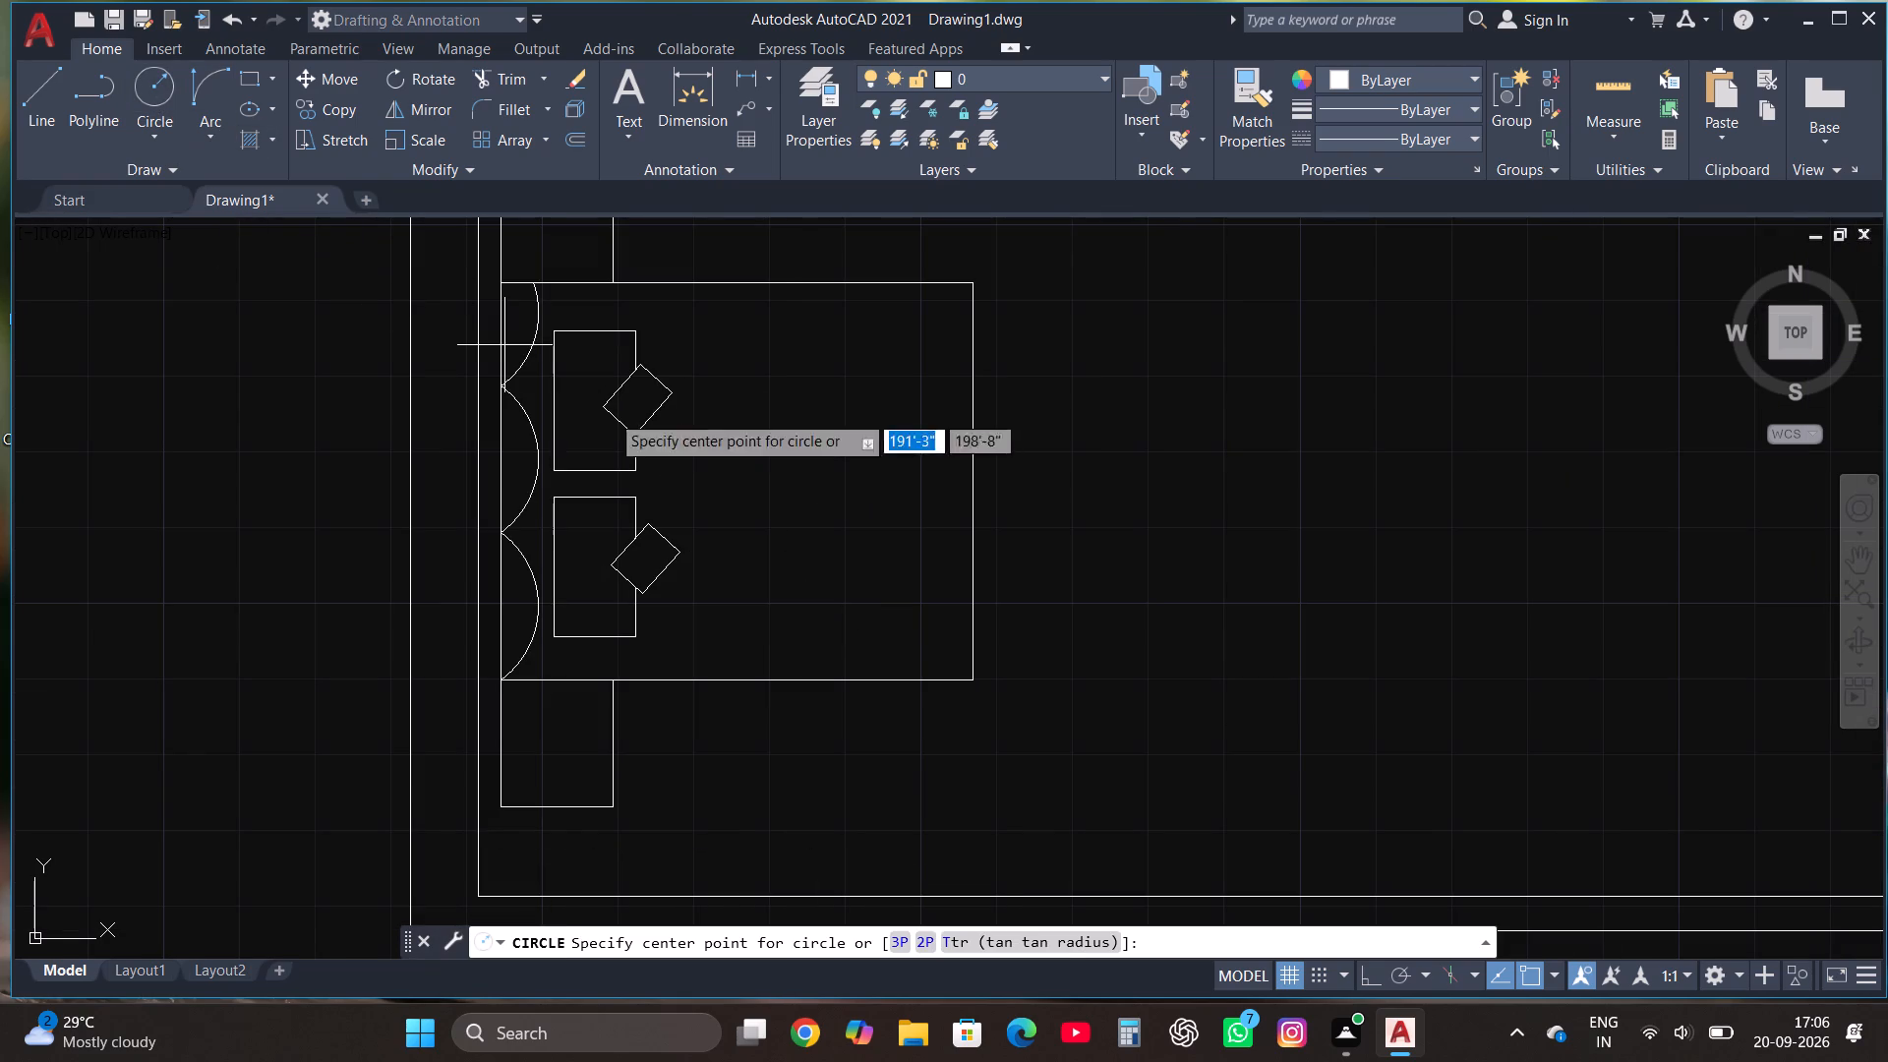
{"action": "scroll", "coordinate": [689, 468], "scroll_direction": "up", "scroll_amount": 1}
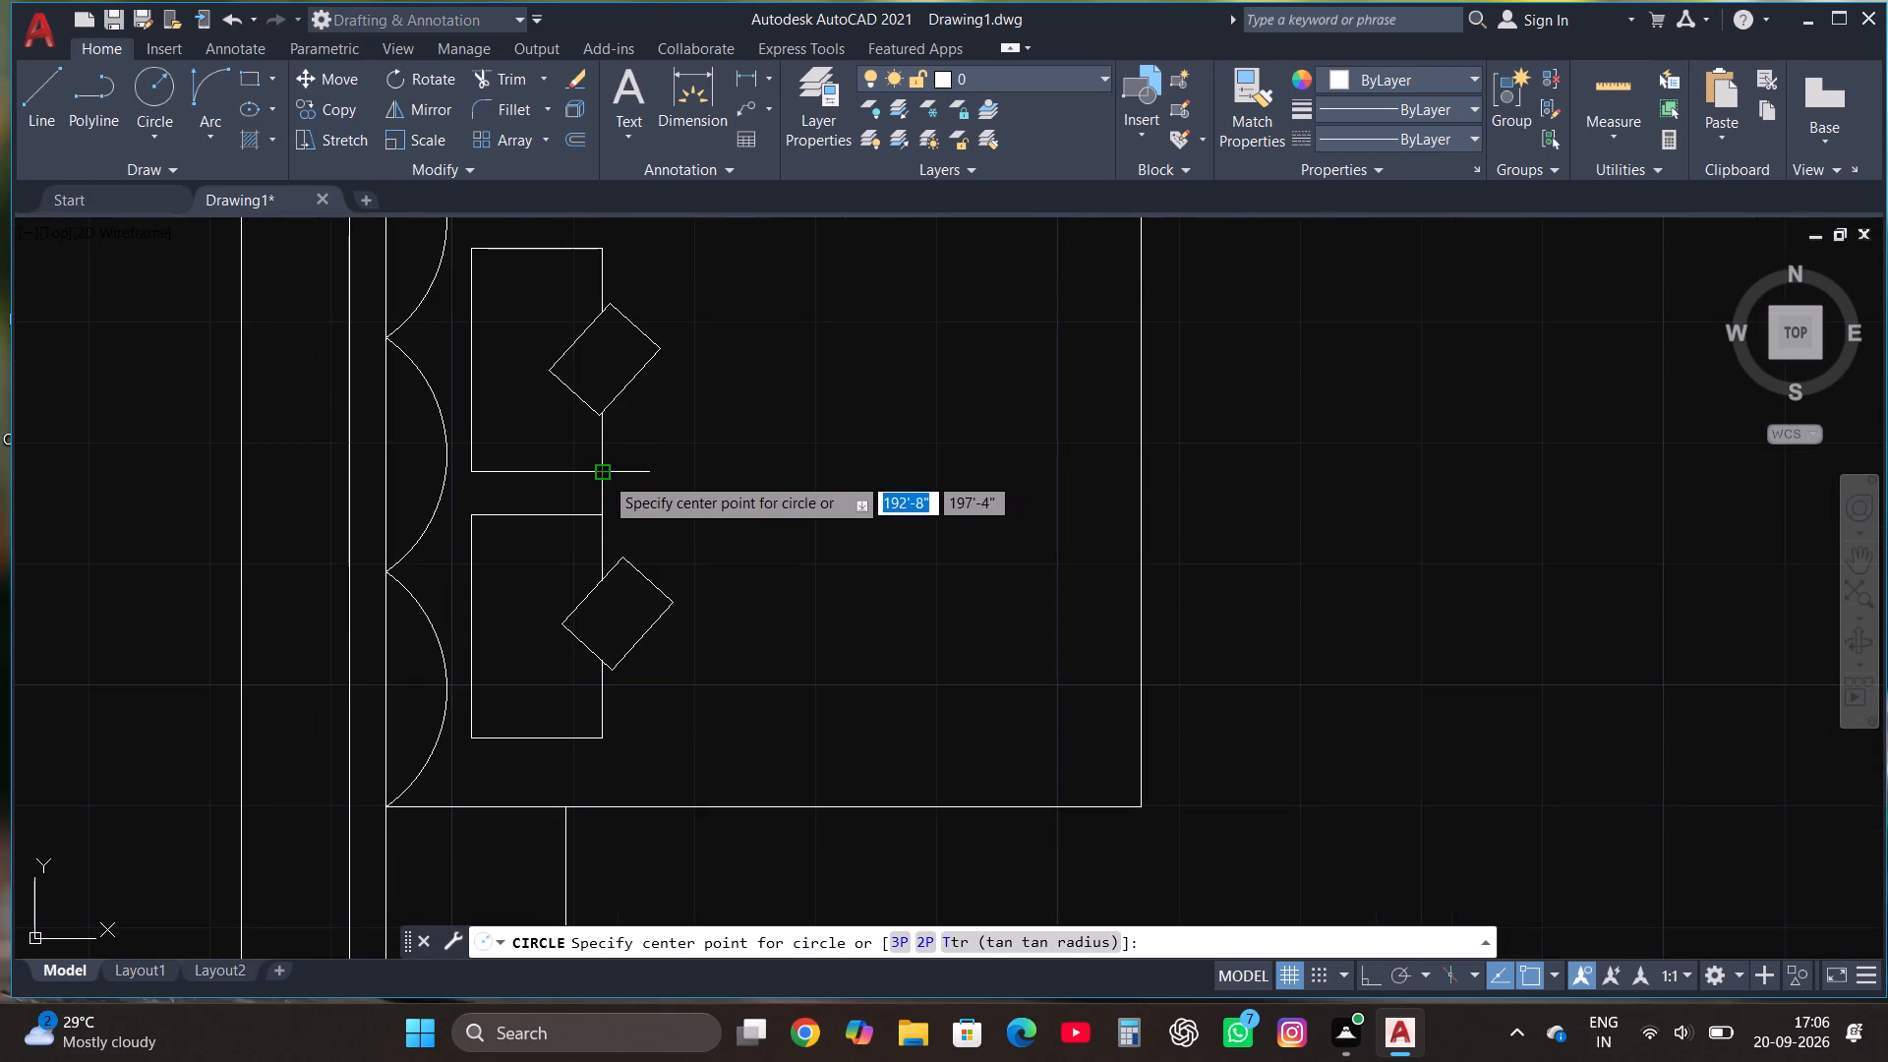
{"action": "left_click", "coordinate": [604, 475]}
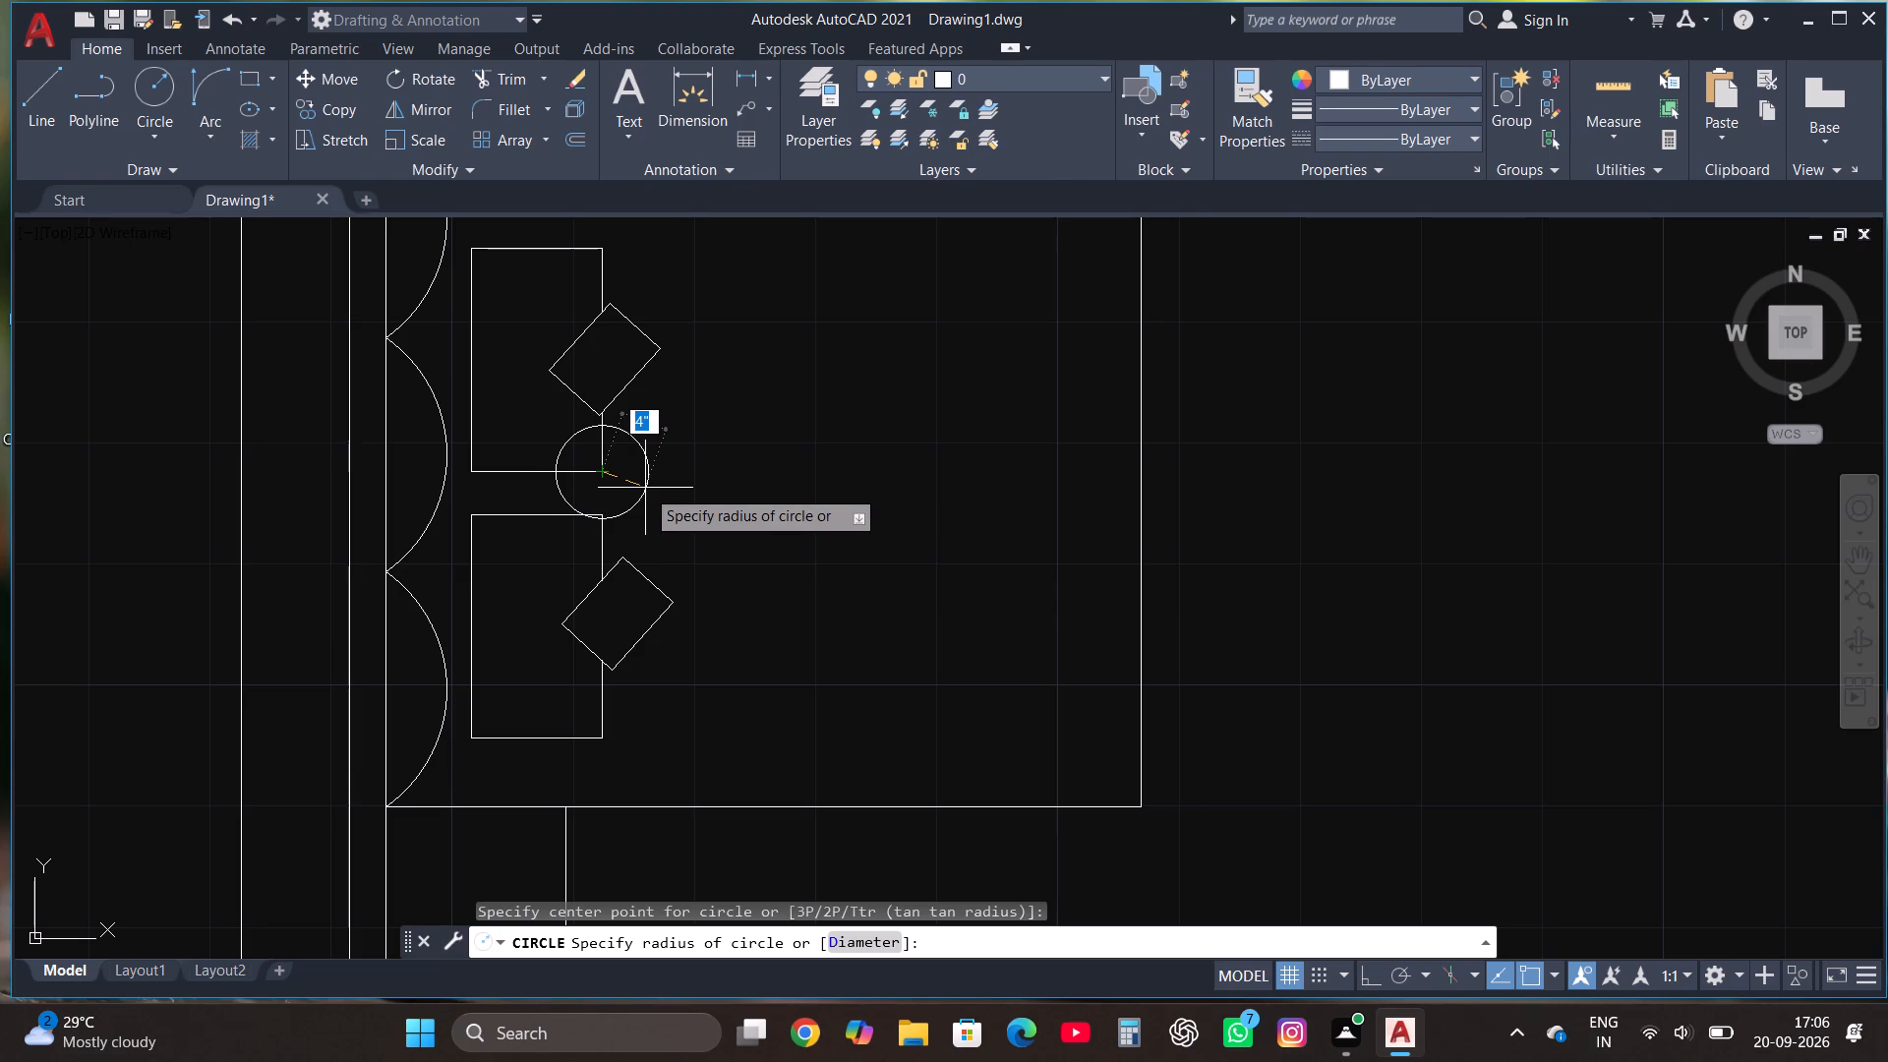
{"action": "left_click", "coordinate": [645, 488]}
{"action": "key", "text": "Escape"}
Trim the edges of both pillows where they run inside the circle.
{"action": "left_click", "coordinate": [508, 77]}
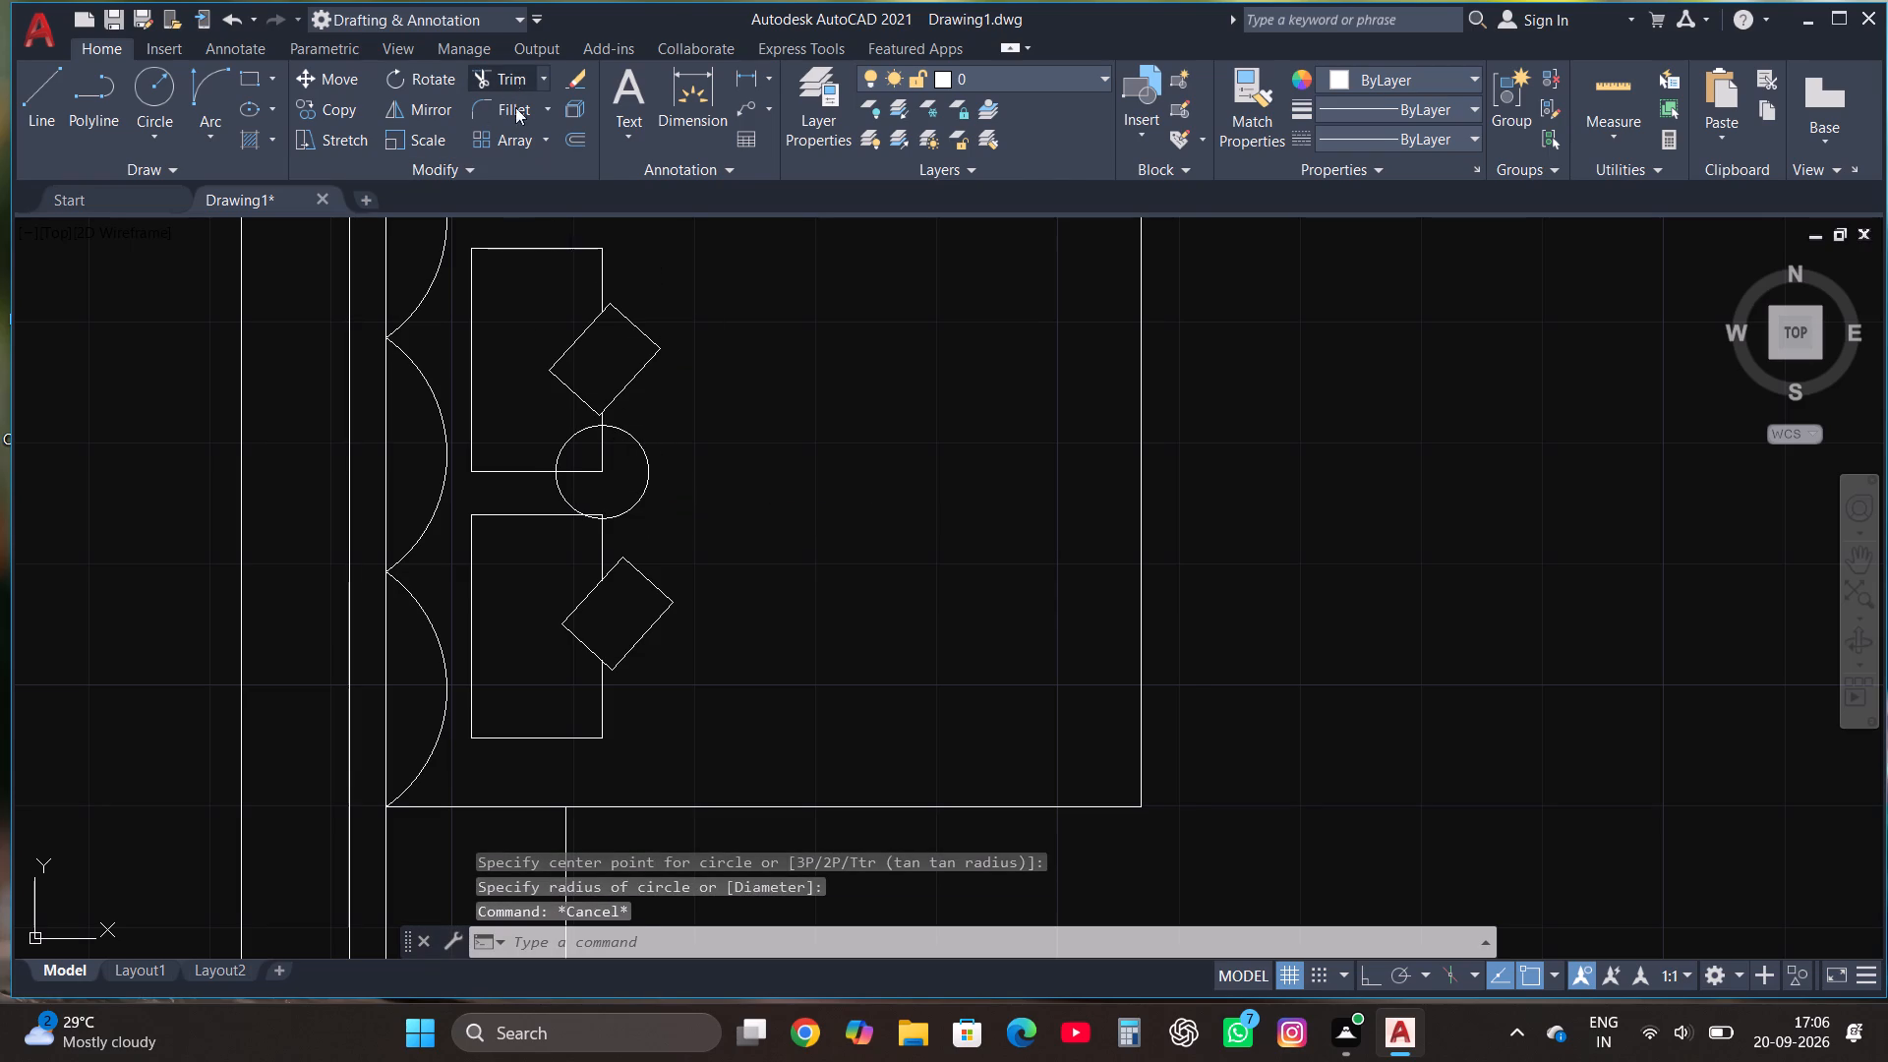
{"action": "left_click", "coordinate": [608, 442]}
{"action": "left_click", "coordinate": [585, 495]}
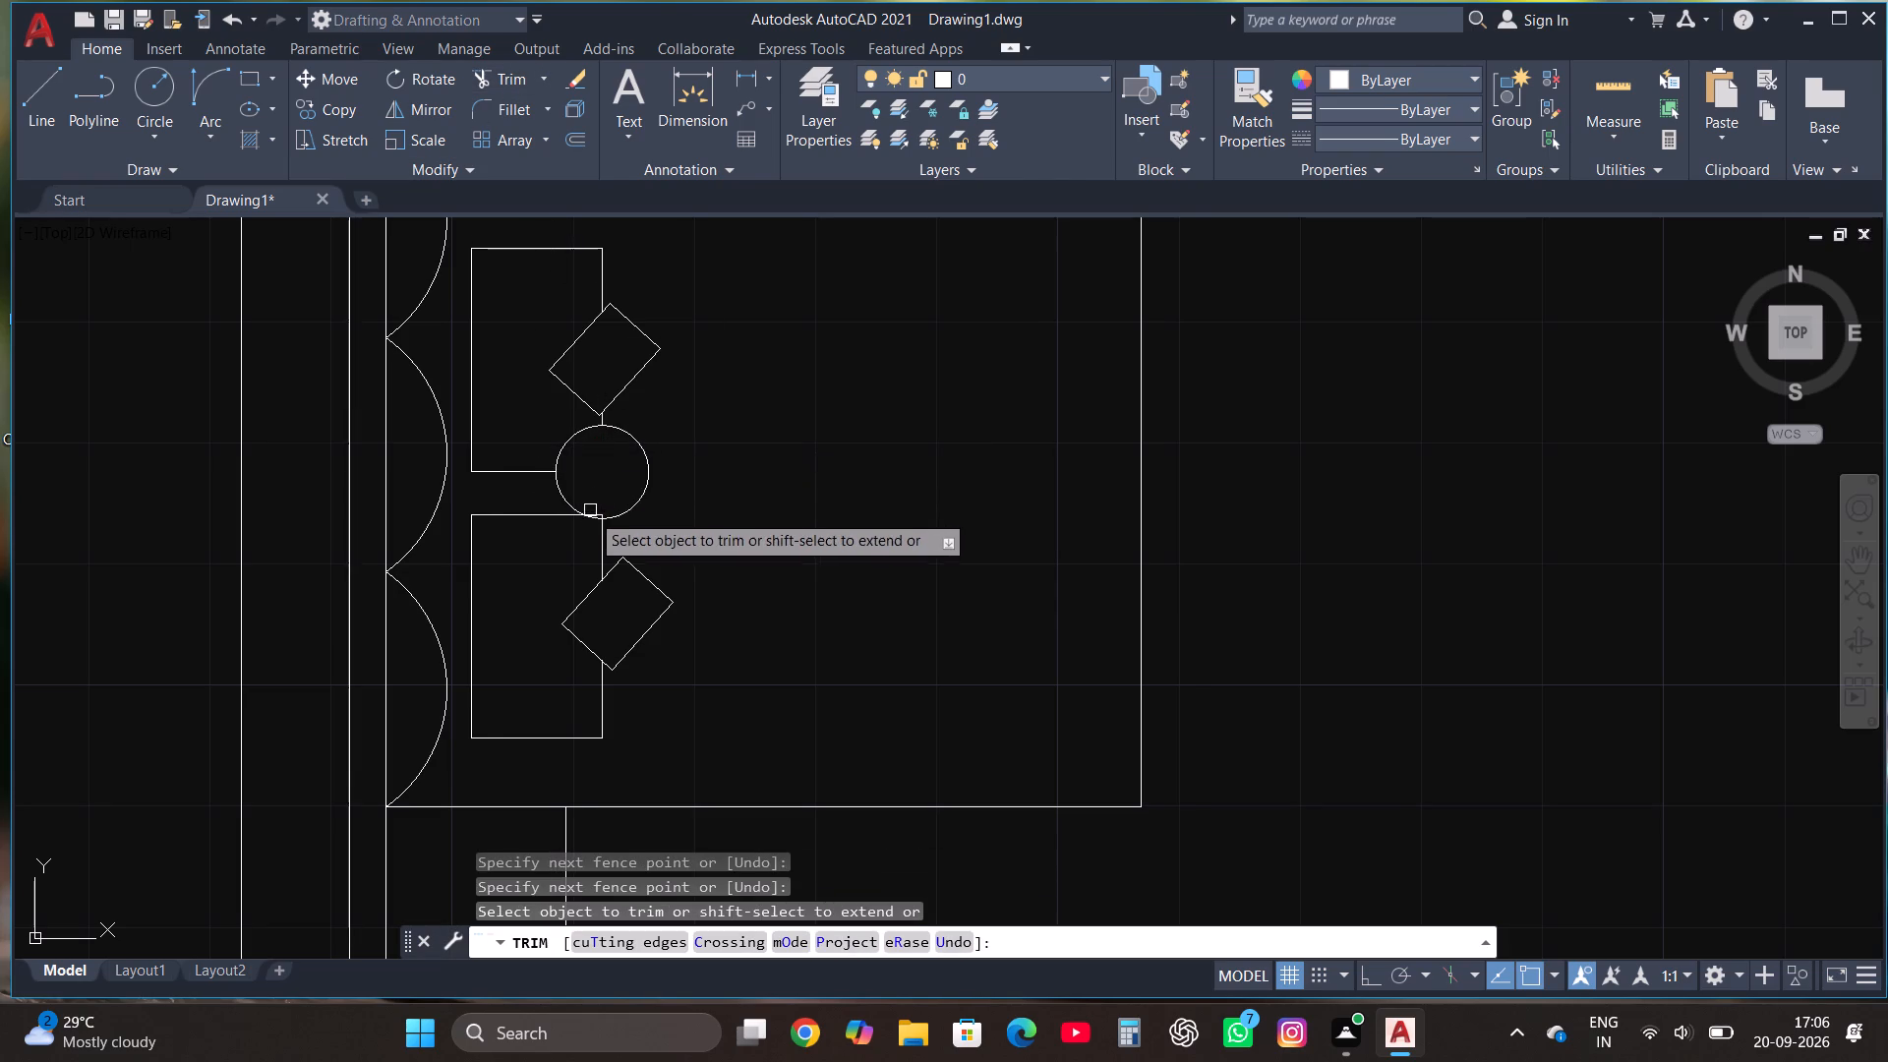
{"action": "scroll", "coordinate": [602, 511], "scroll_direction": "up", "scroll_amount": 3}
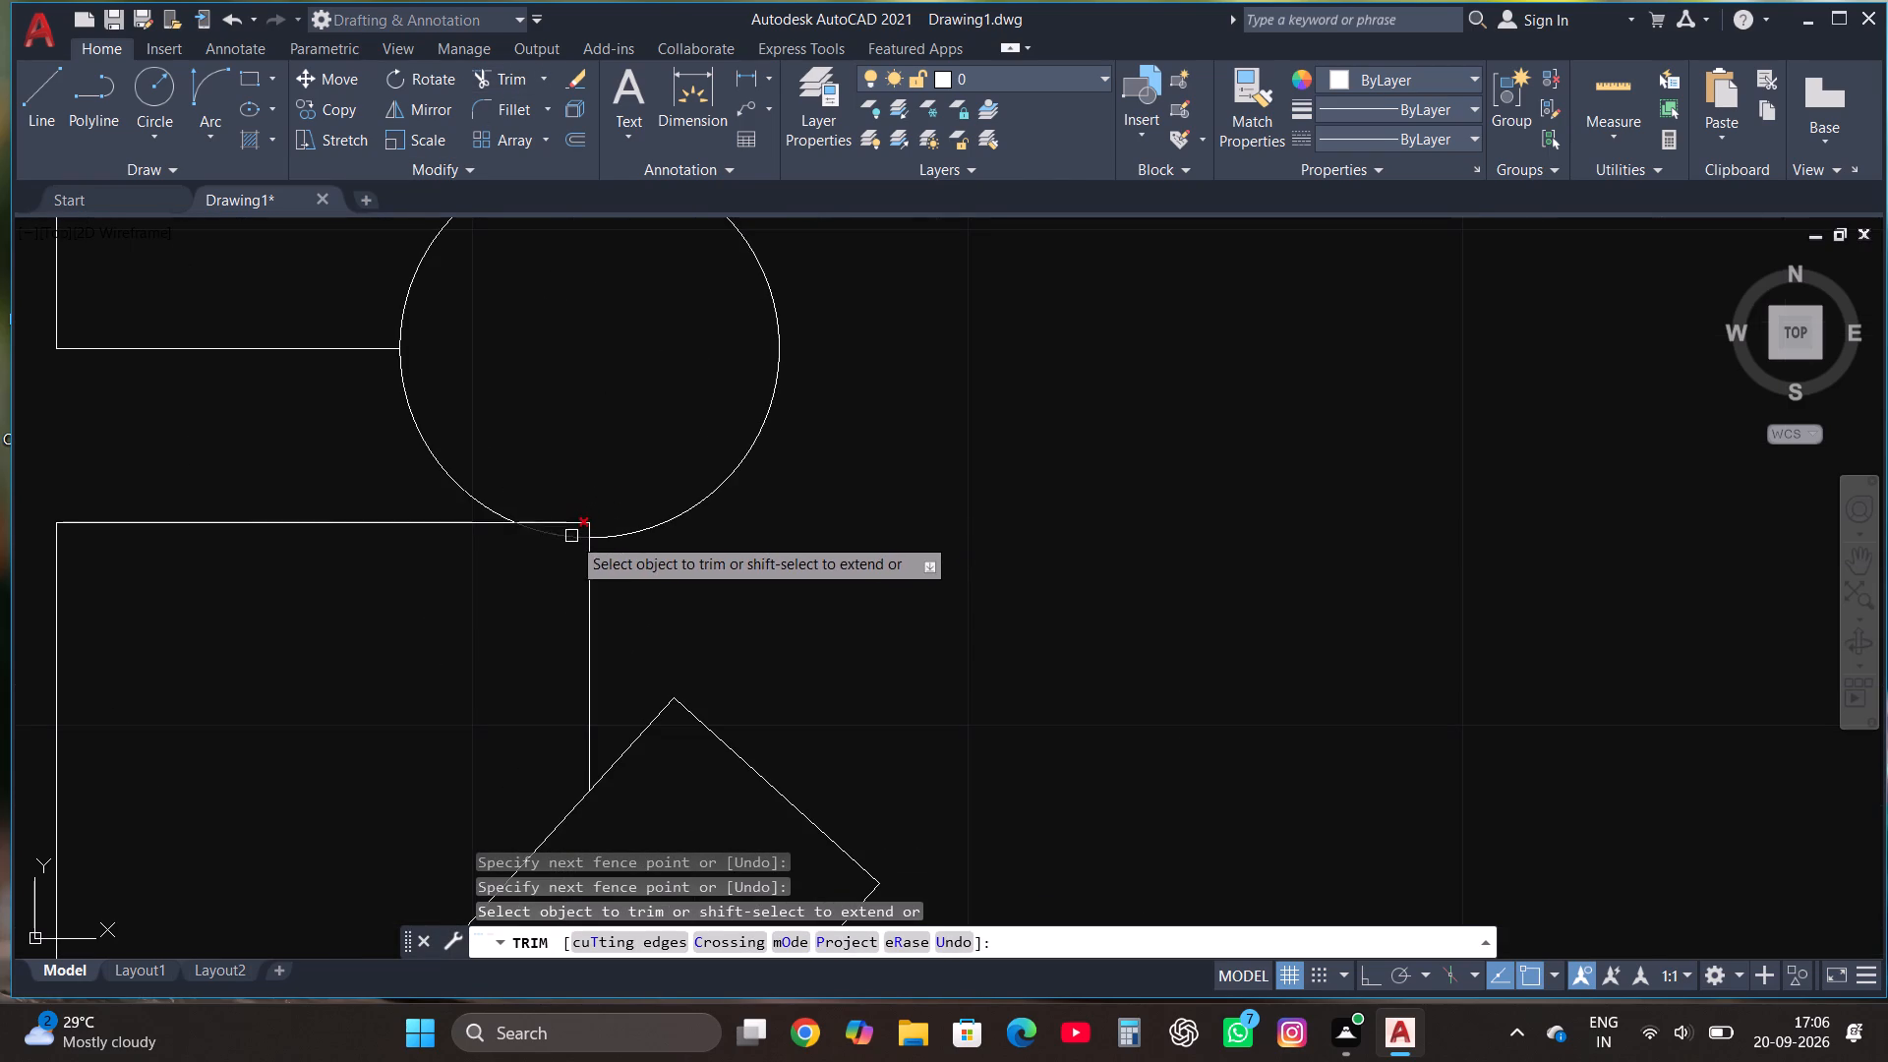
{"action": "left_click", "coordinate": [584, 522]}
{"action": "left_click", "coordinate": [587, 522]}
{"action": "key", "text": "Escape"}
{"action": "scroll", "coordinate": [775, 551], "scroll_direction": "down", "scroll_amount": 4}
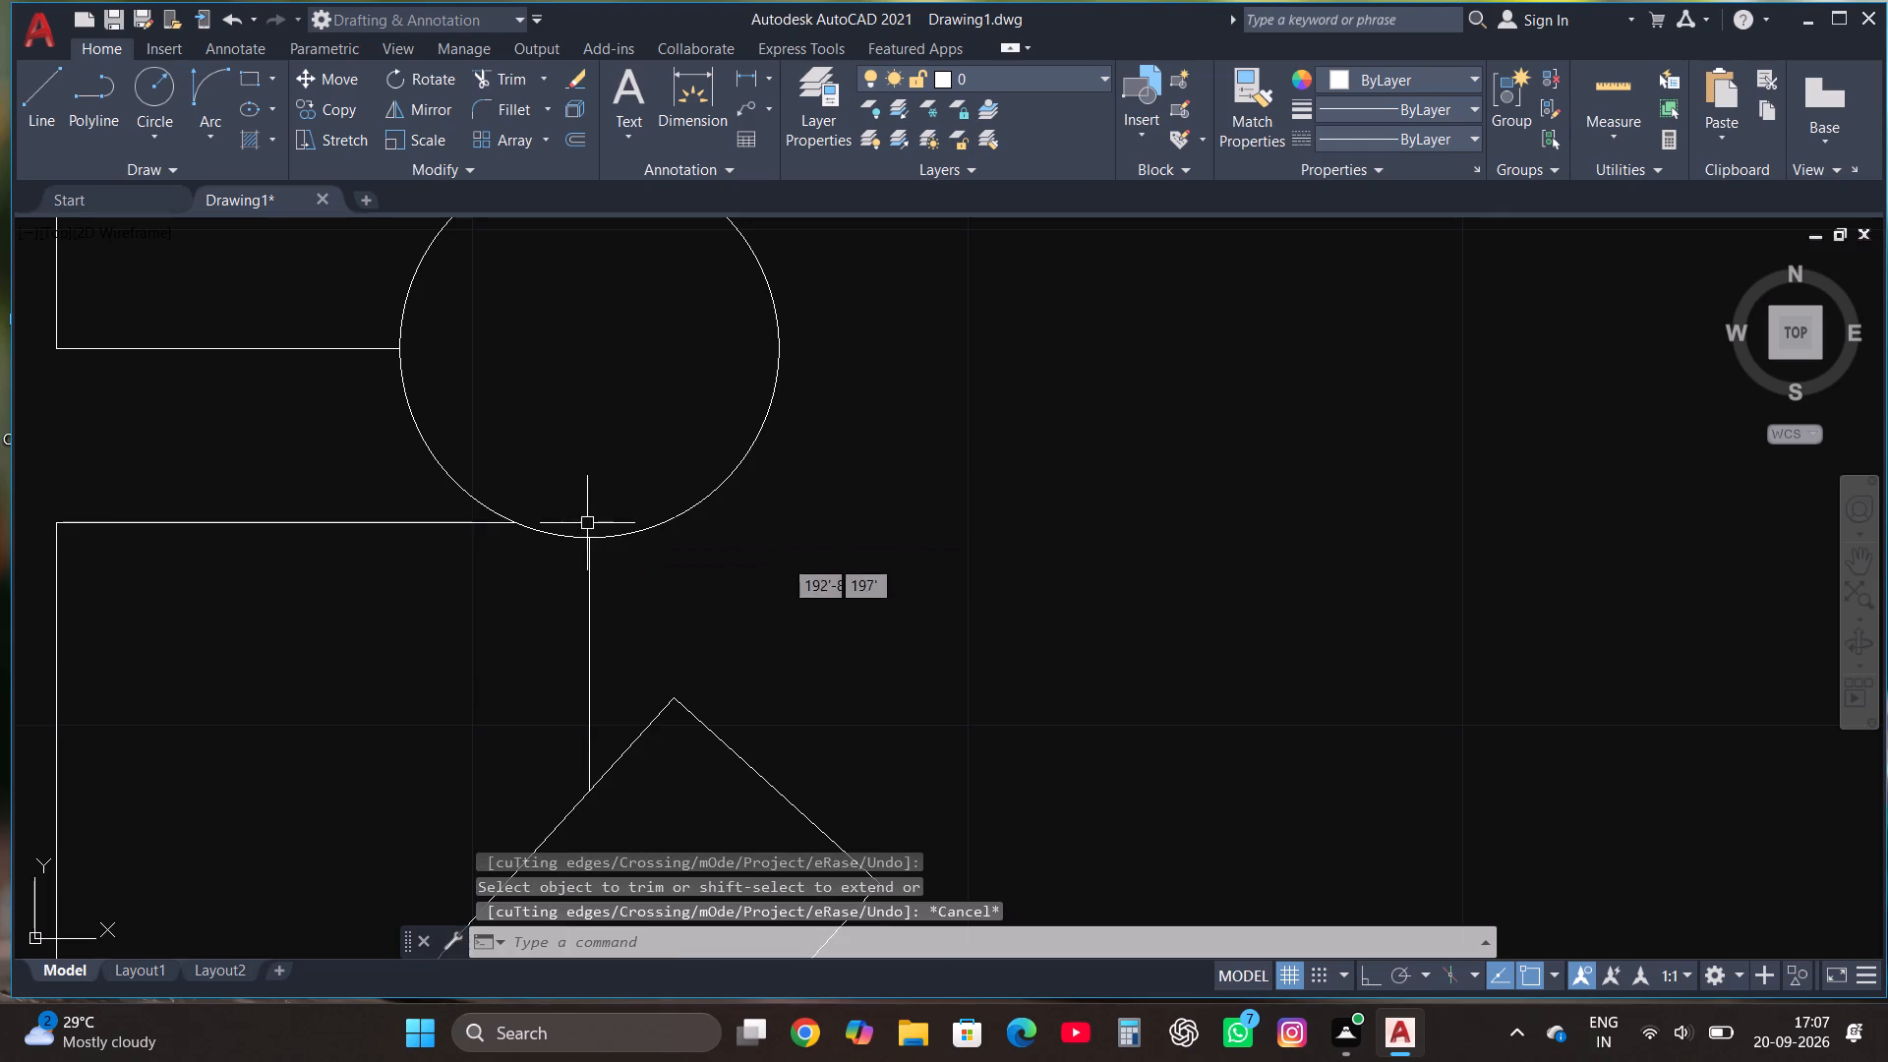
{"action": "scroll", "coordinate": [817, 596], "scroll_direction": "down", "scroll_amount": 4}
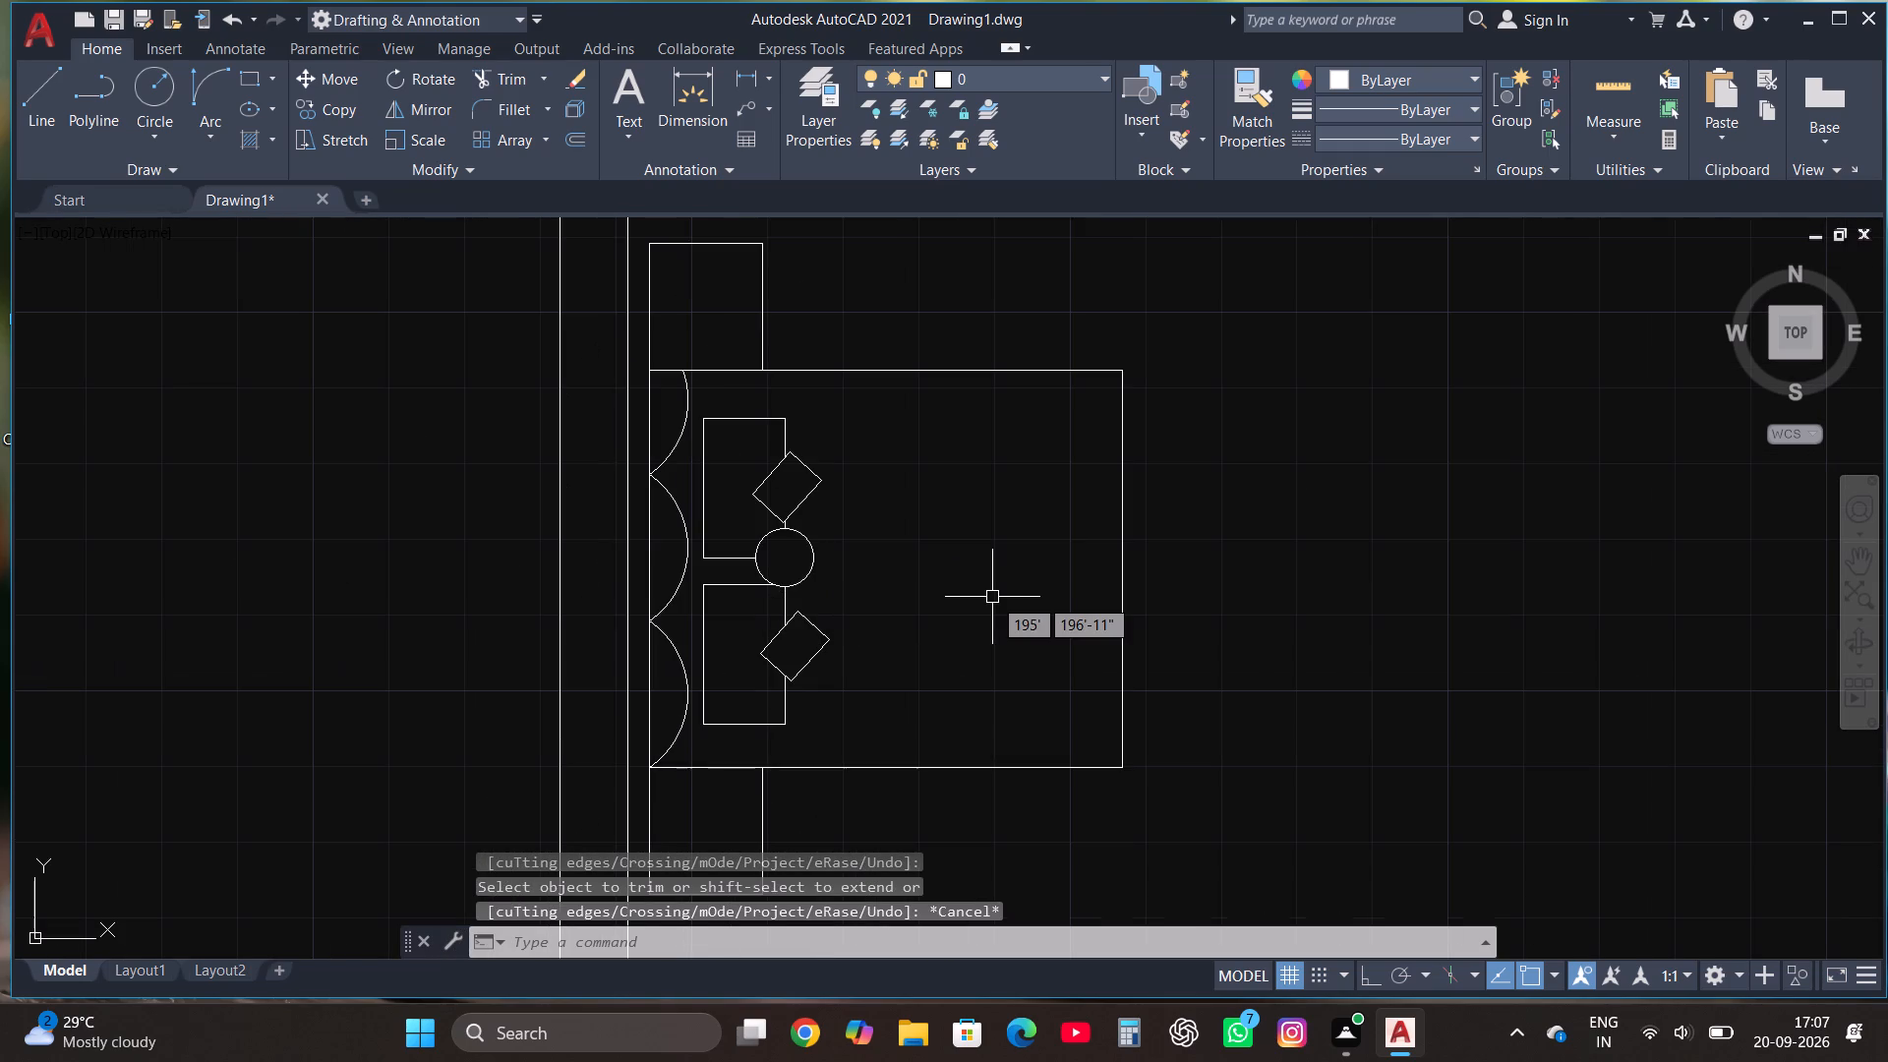
Draw a blanket line about 3'-8" north from the bed's south edge, ending in a triangular fold with an 11" diagonal to the north edge.
{"action": "left_click", "coordinate": [39, 91]}
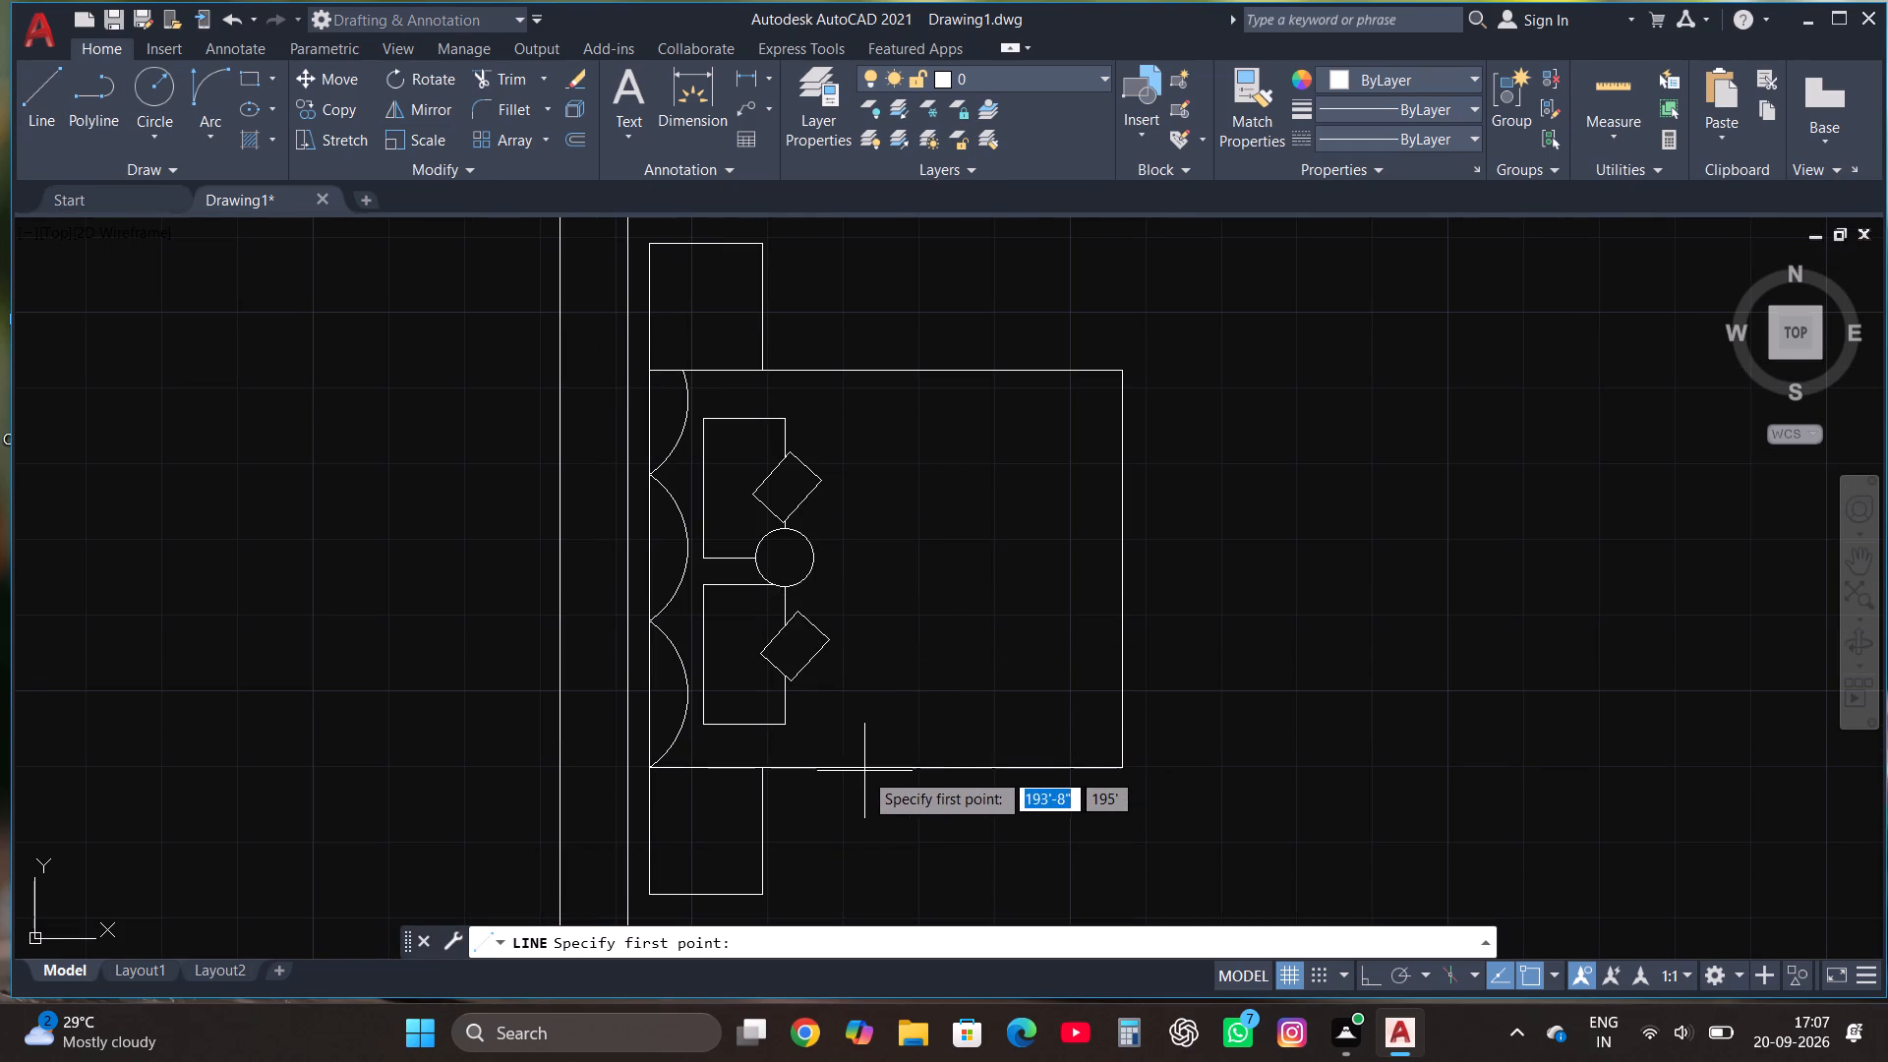
{"action": "left_click", "coordinate": [867, 769]}
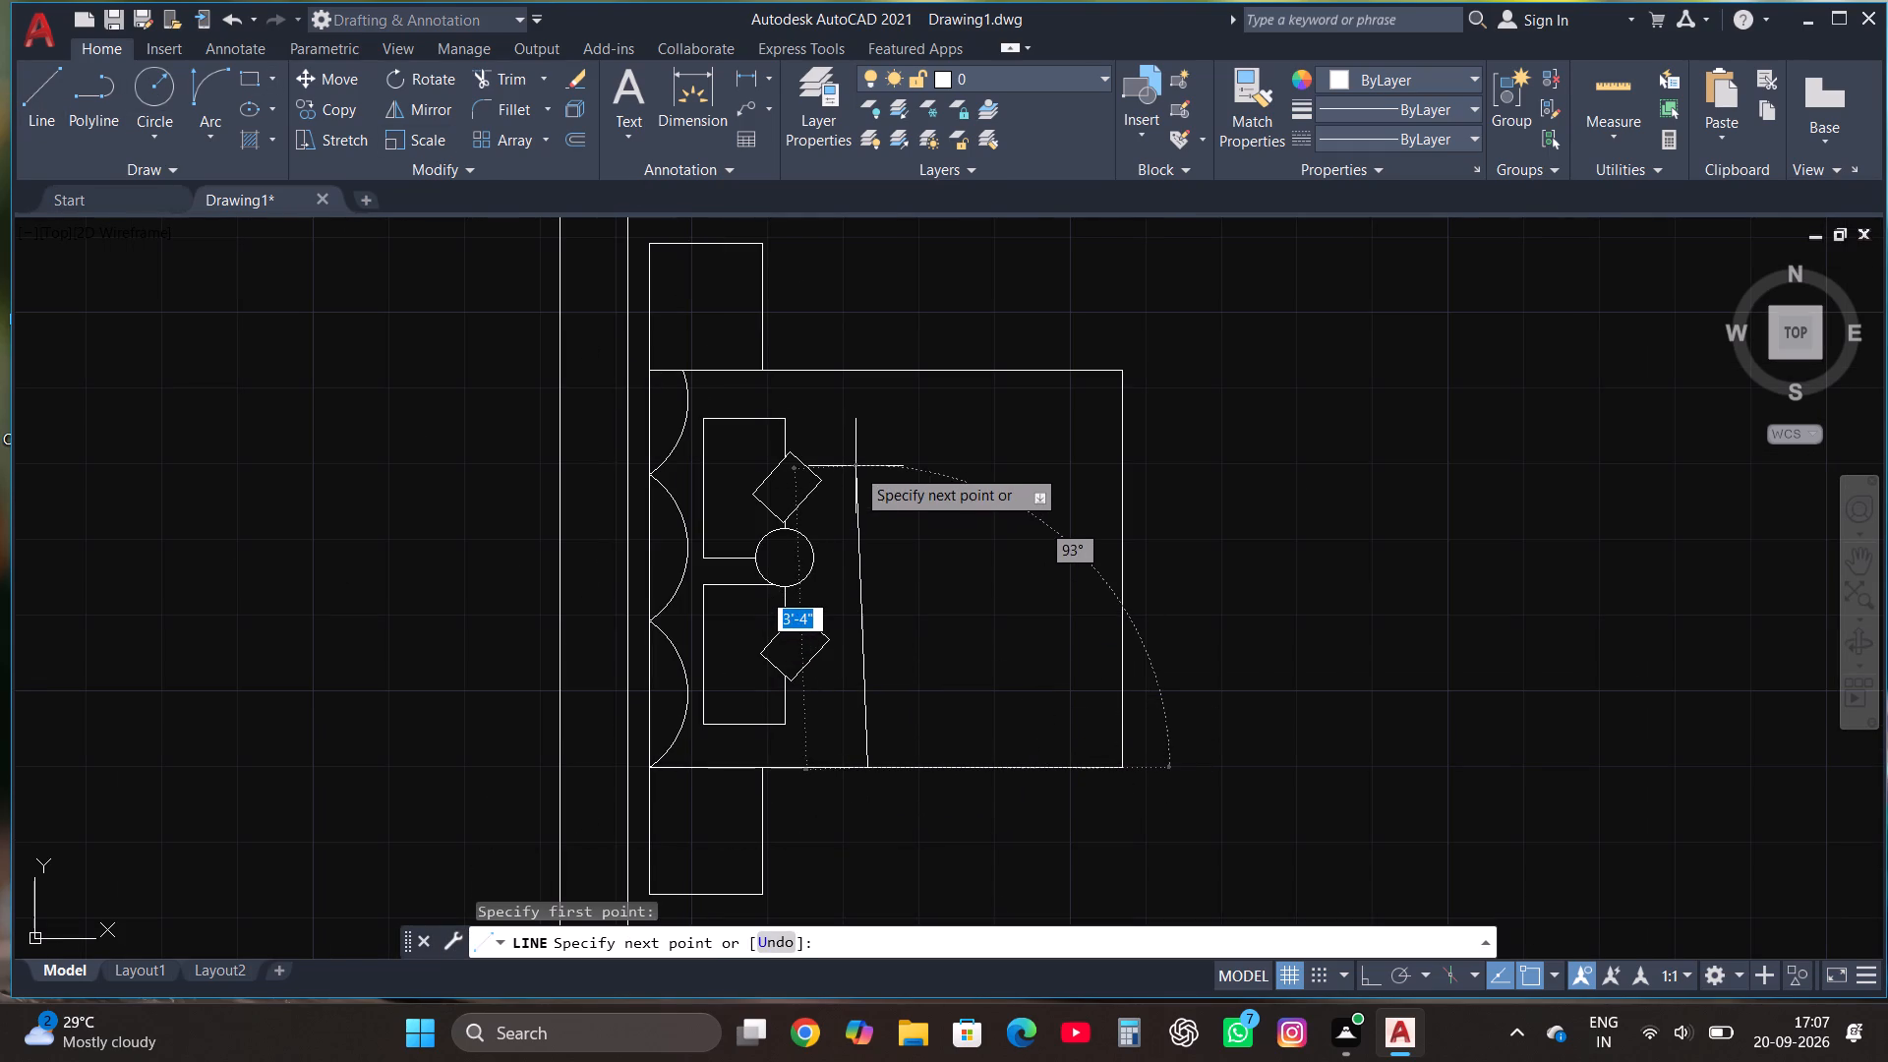
{"action": "key", "text": "F8"}
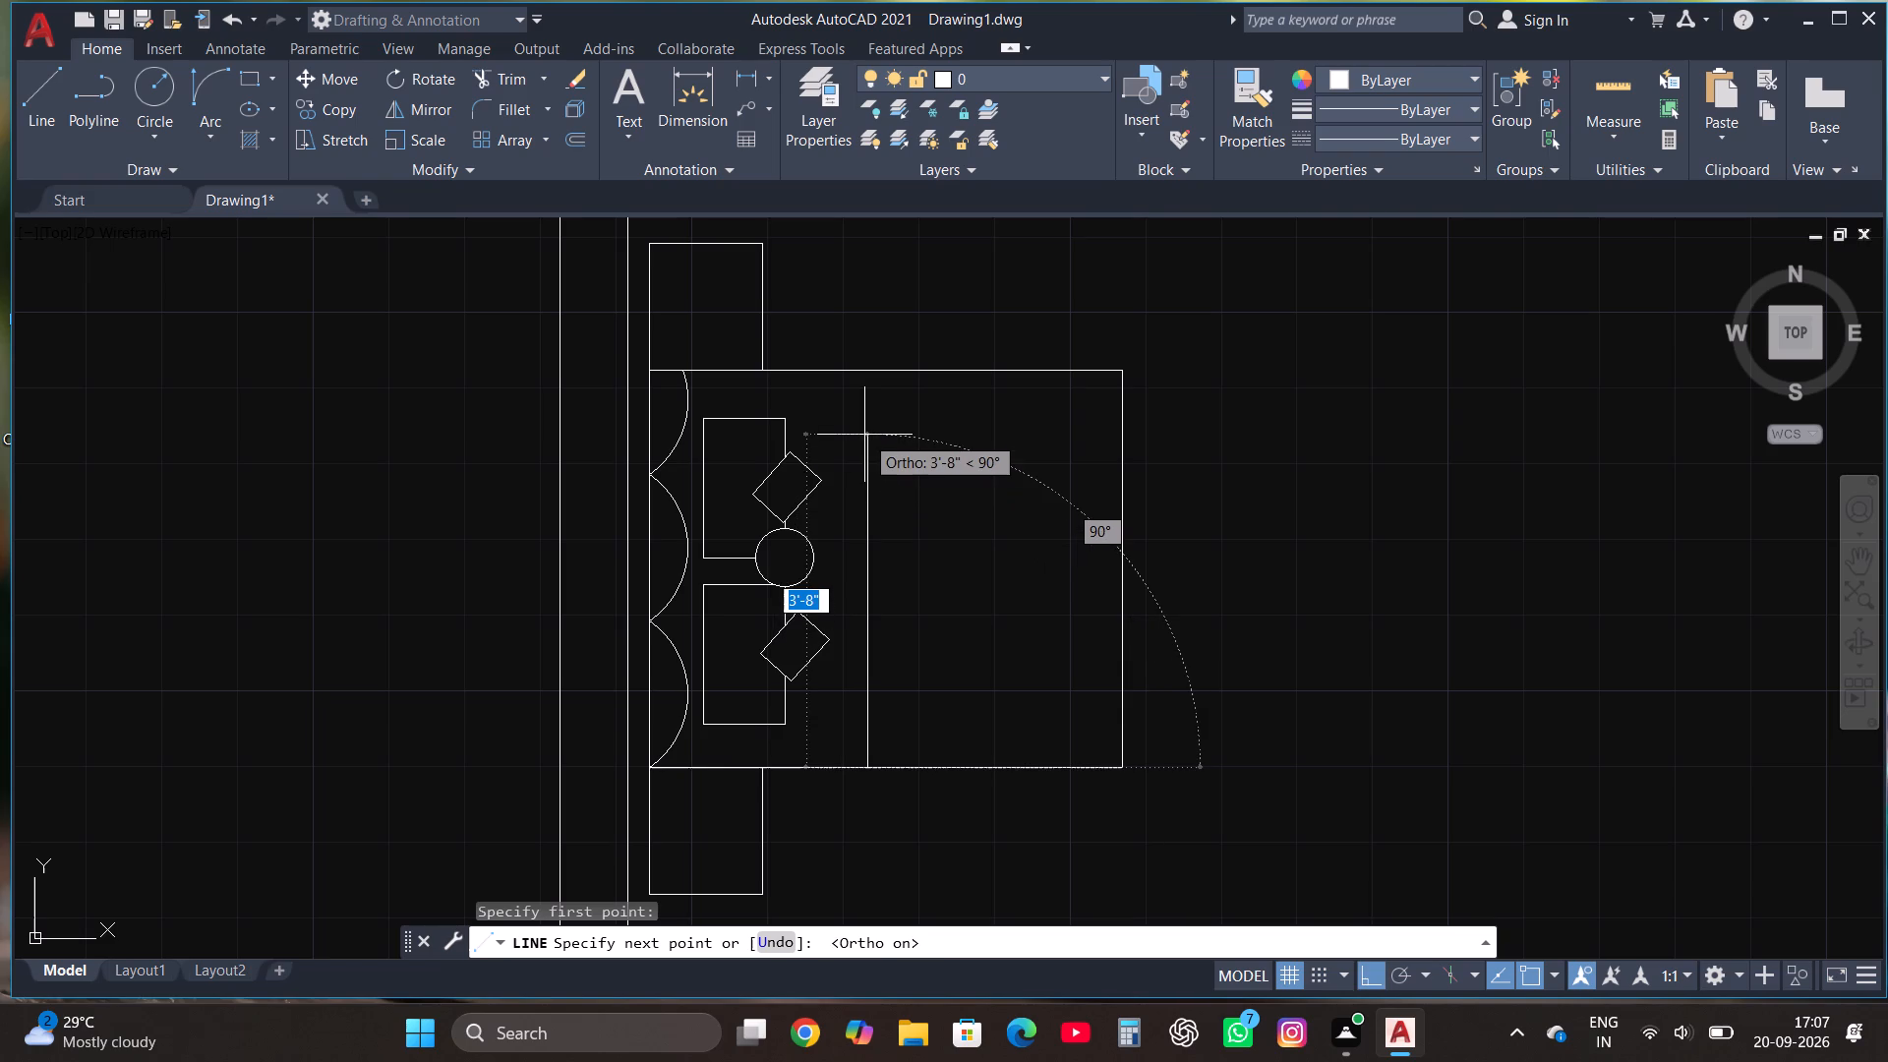
{"action": "left_click", "coordinate": [864, 435]}
{"action": "key", "text": "F8"}
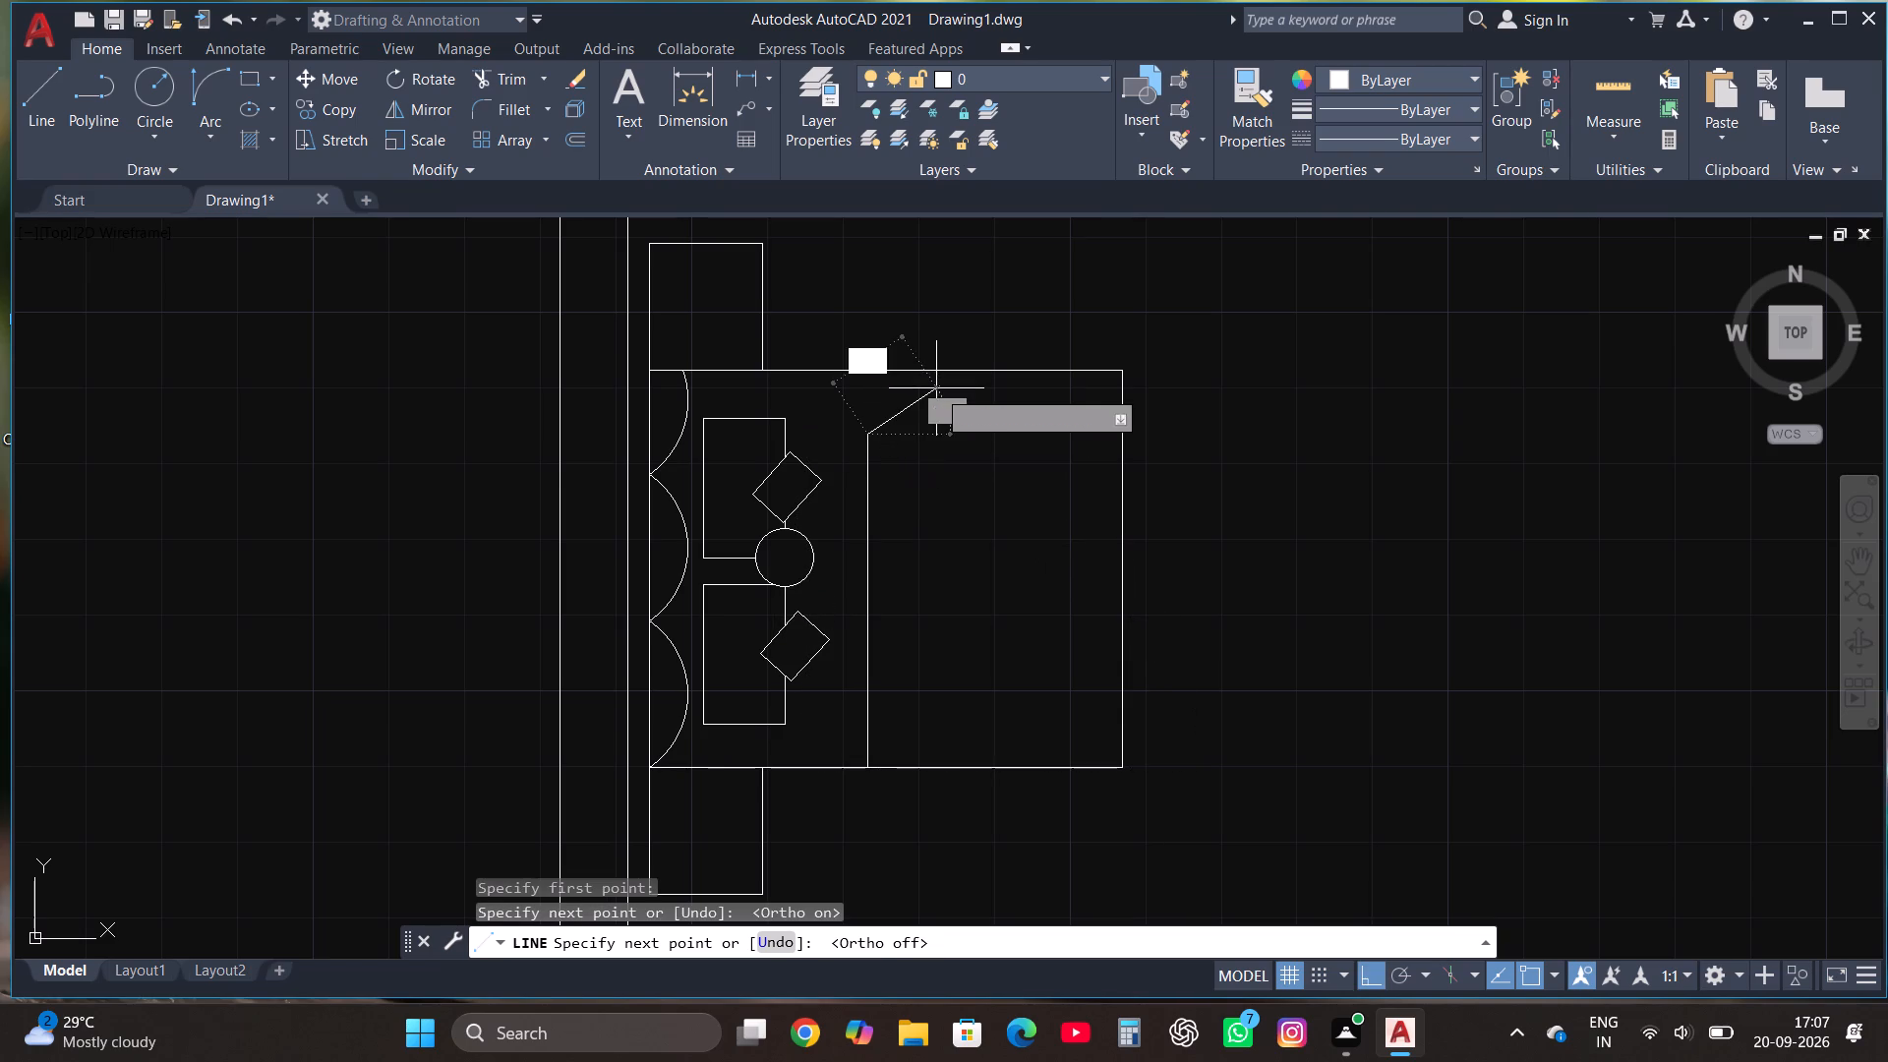
{"action": "scroll", "coordinate": [913, 397], "scroll_direction": "up", "scroll_amount": 1}
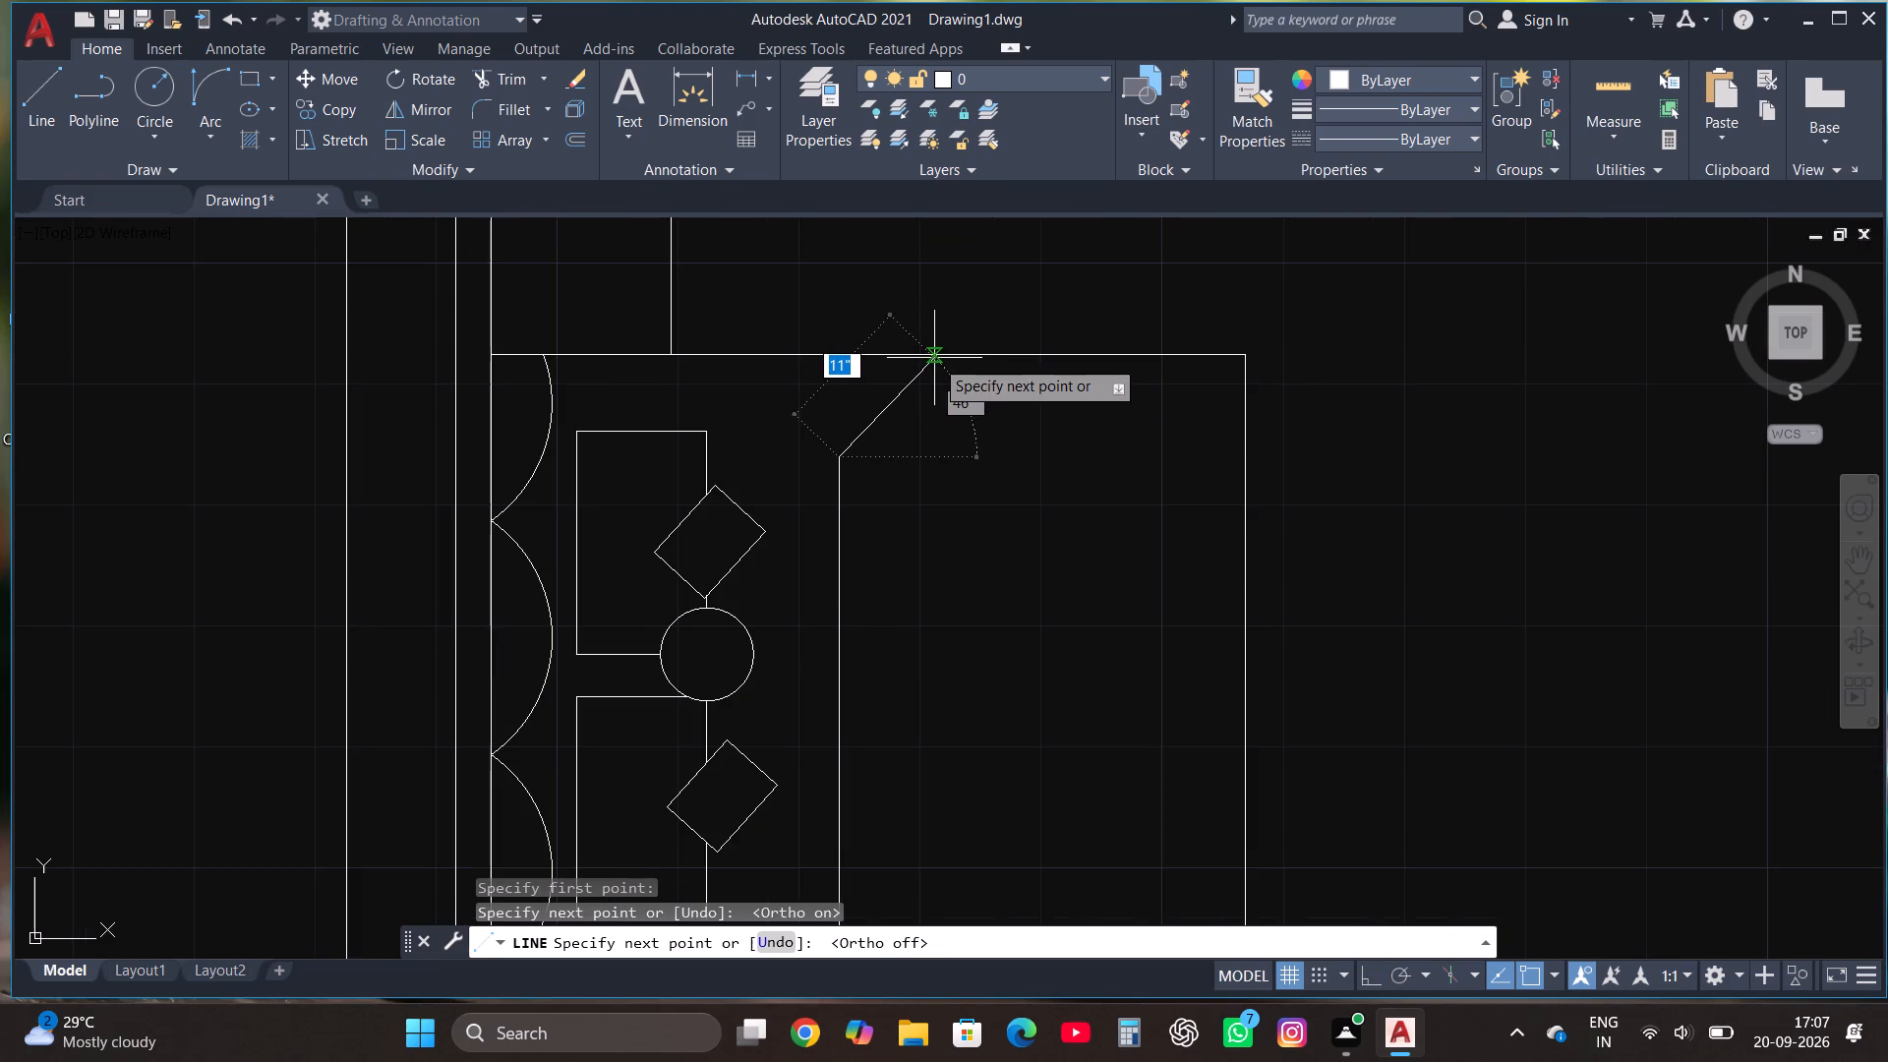
{"action": "left_click", "coordinate": [935, 356]}
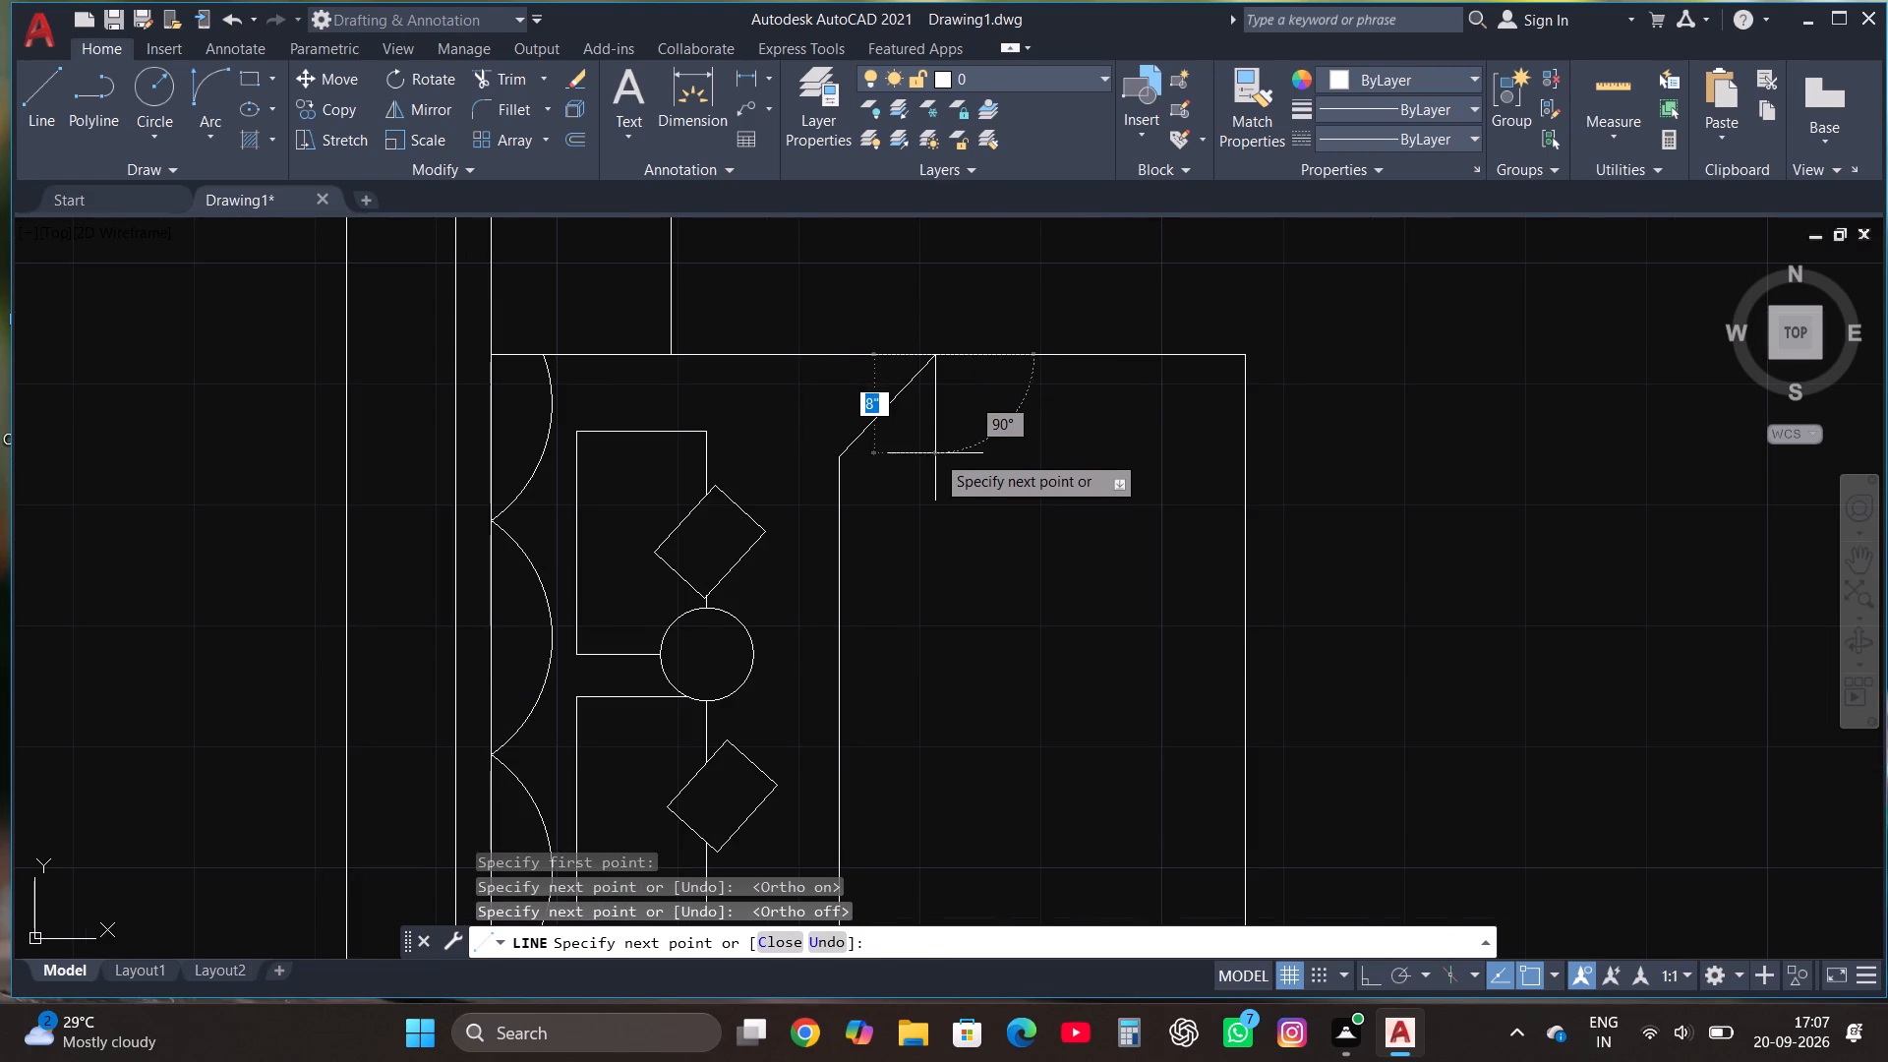
{"action": "left_click", "coordinate": [935, 453]}
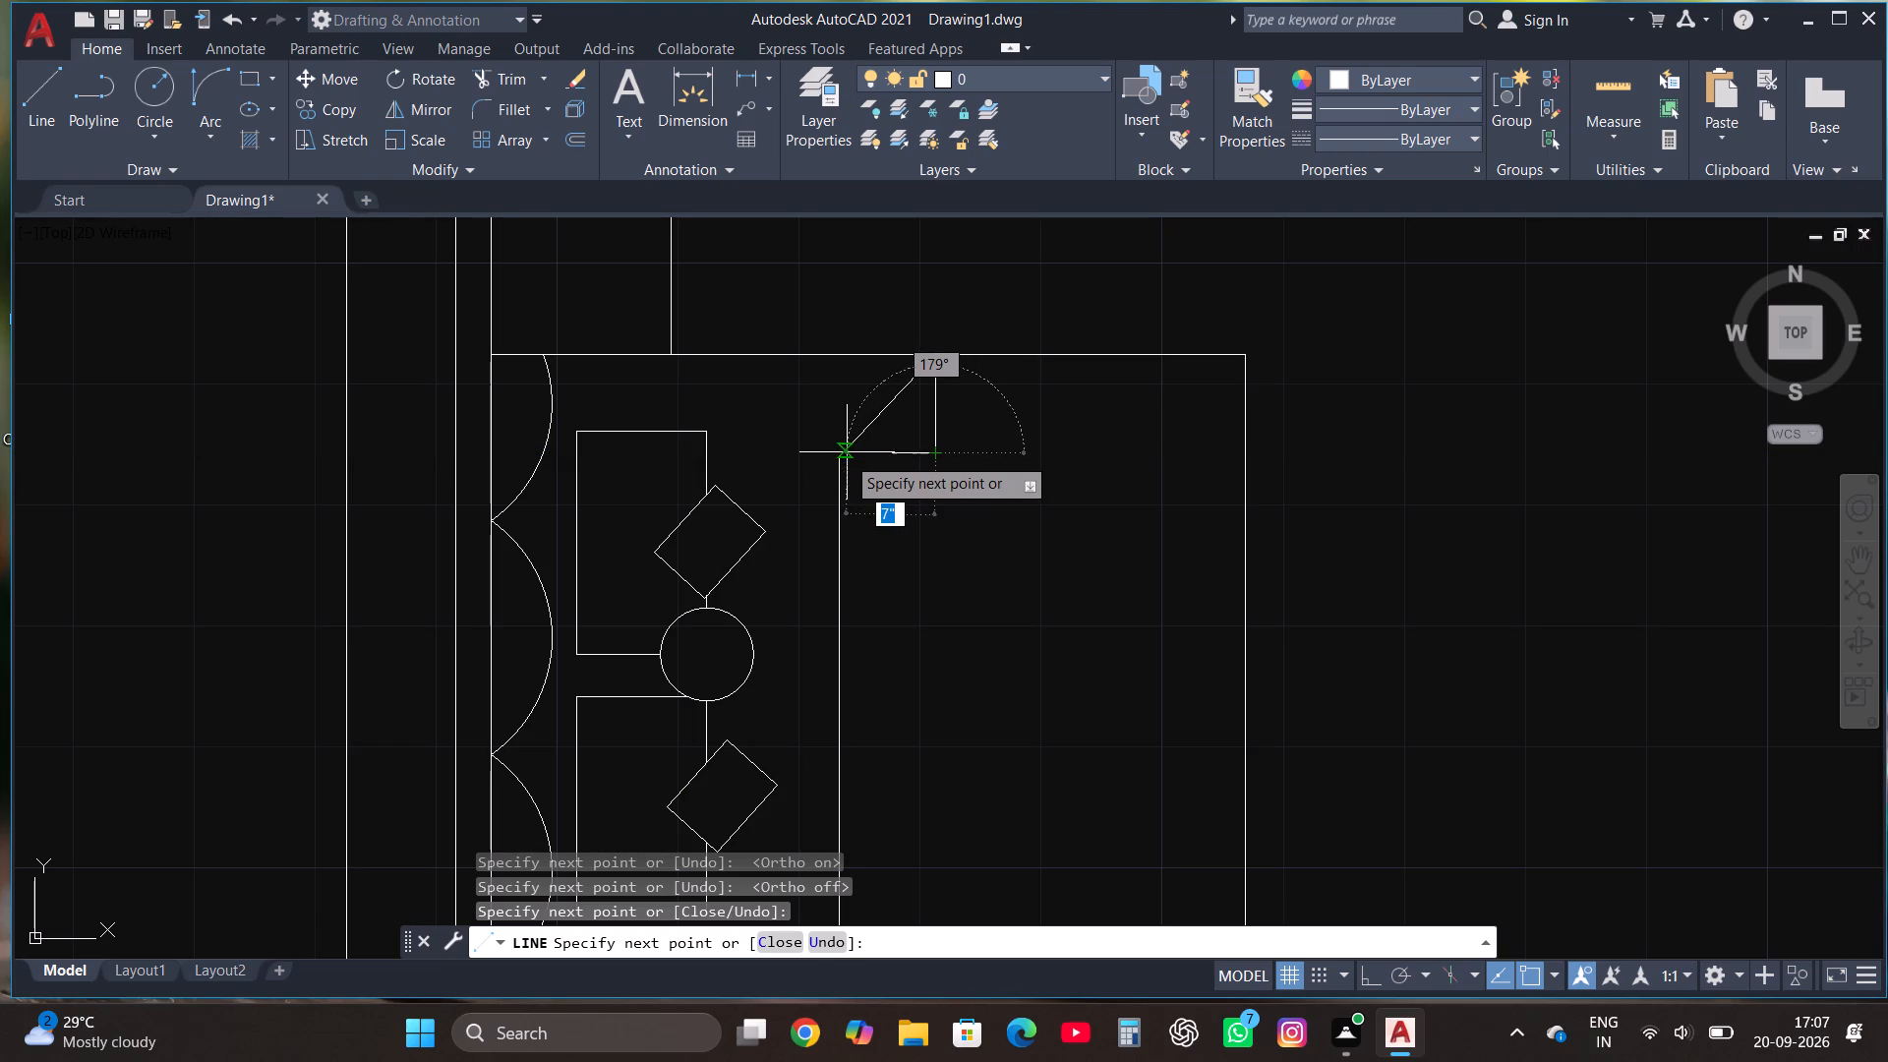
{"action": "left_click", "coordinate": [841, 460]}
{"action": "key", "text": "Escape"}
Insert the Toilet - Imperial block from the tool palettes into the empty space north of the bedroom.
{"action": "scroll", "coordinate": [967, 596], "scroll_direction": "down", "scroll_amount": 1}
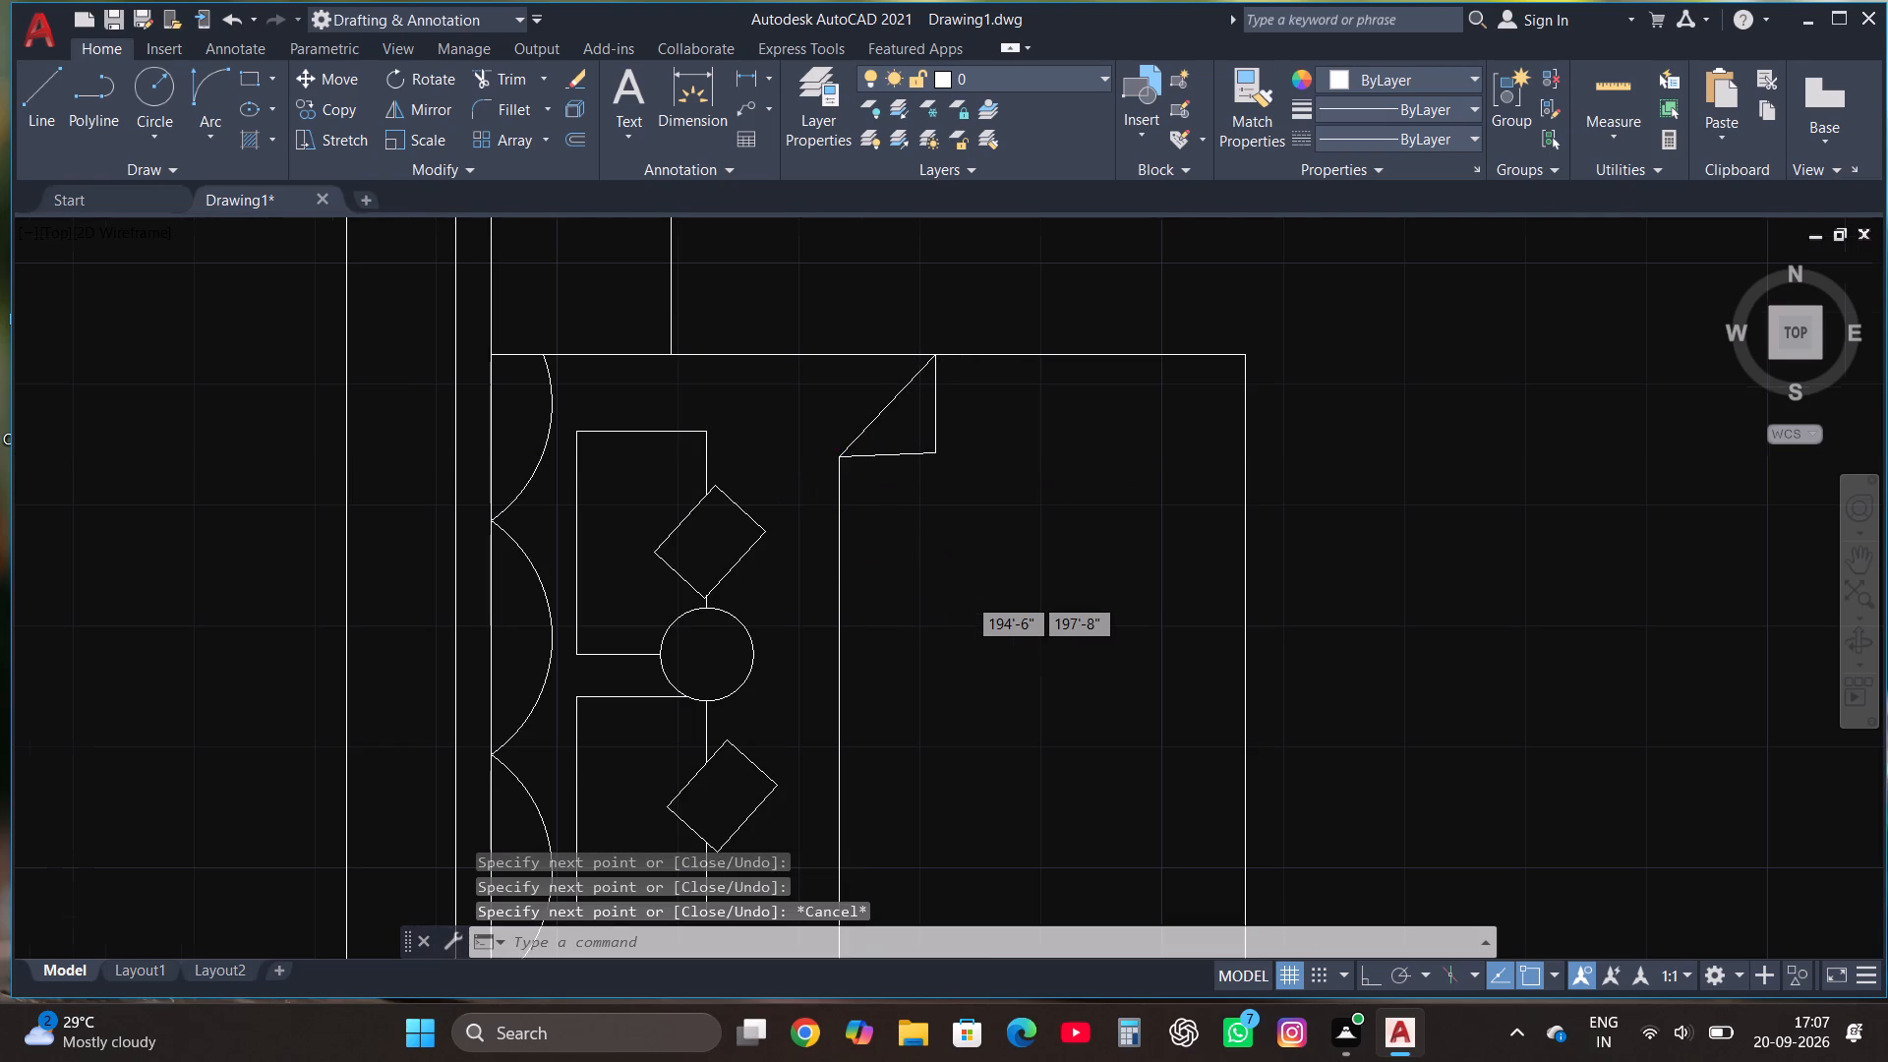
{"action": "scroll", "coordinate": [967, 596], "scroll_direction": "down", "scroll_amount": 2}
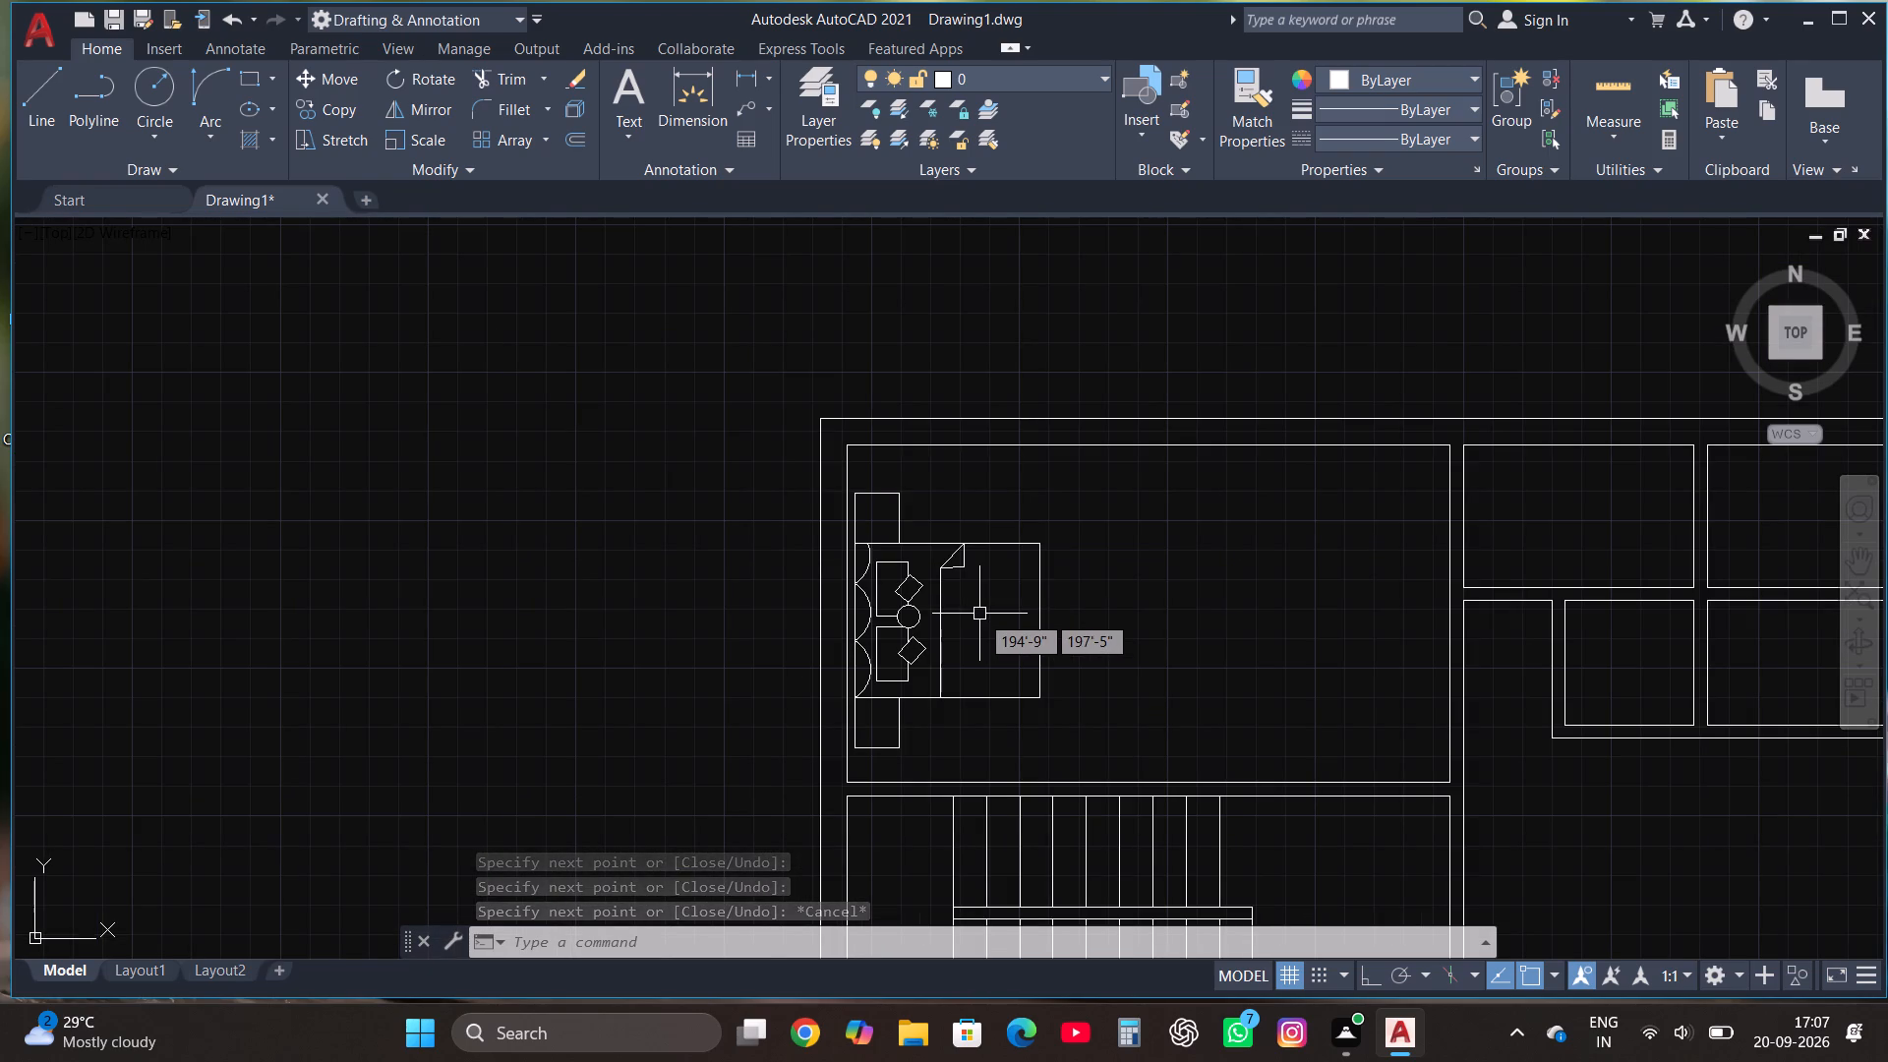
{"action": "scroll", "coordinate": [885, 625], "scroll_direction": "down", "scroll_amount": 2}
{"action": "scroll", "coordinate": [1210, 586], "scroll_direction": "up", "scroll_amount": 2}
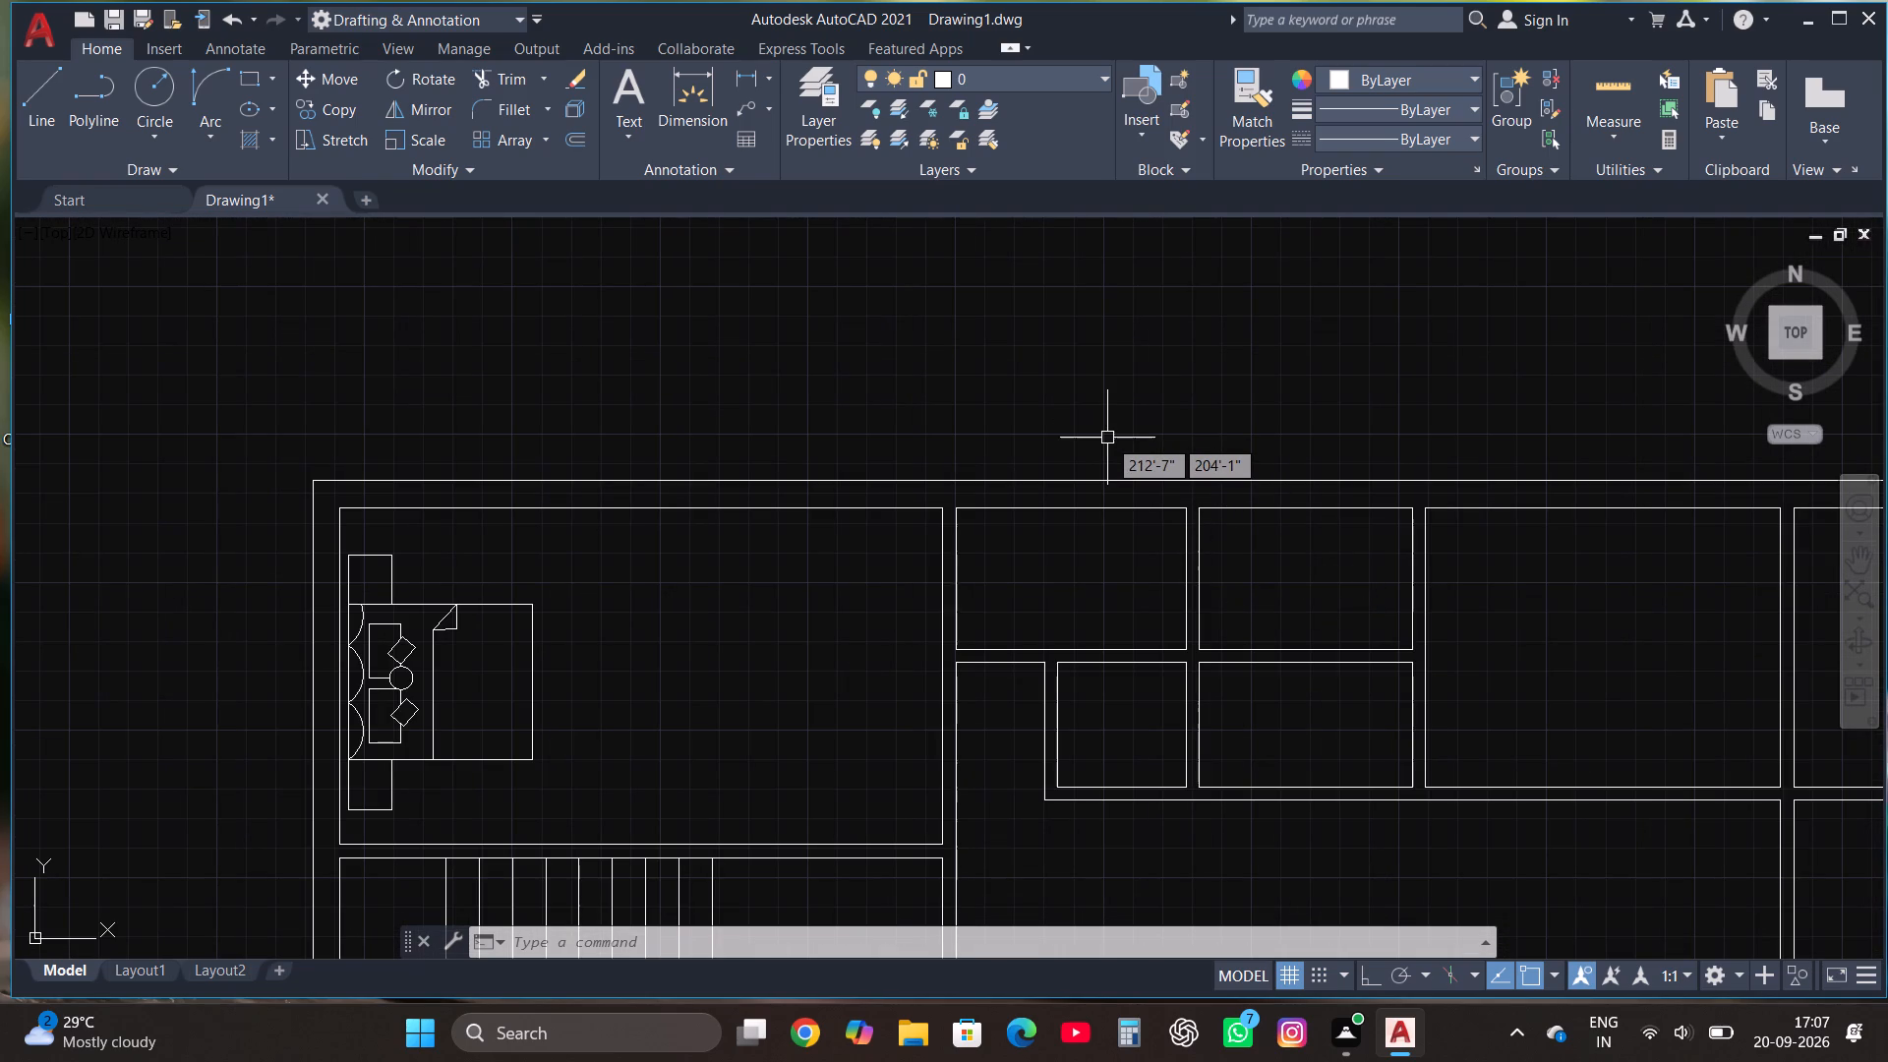
{"action": "type", "text": "tool"}
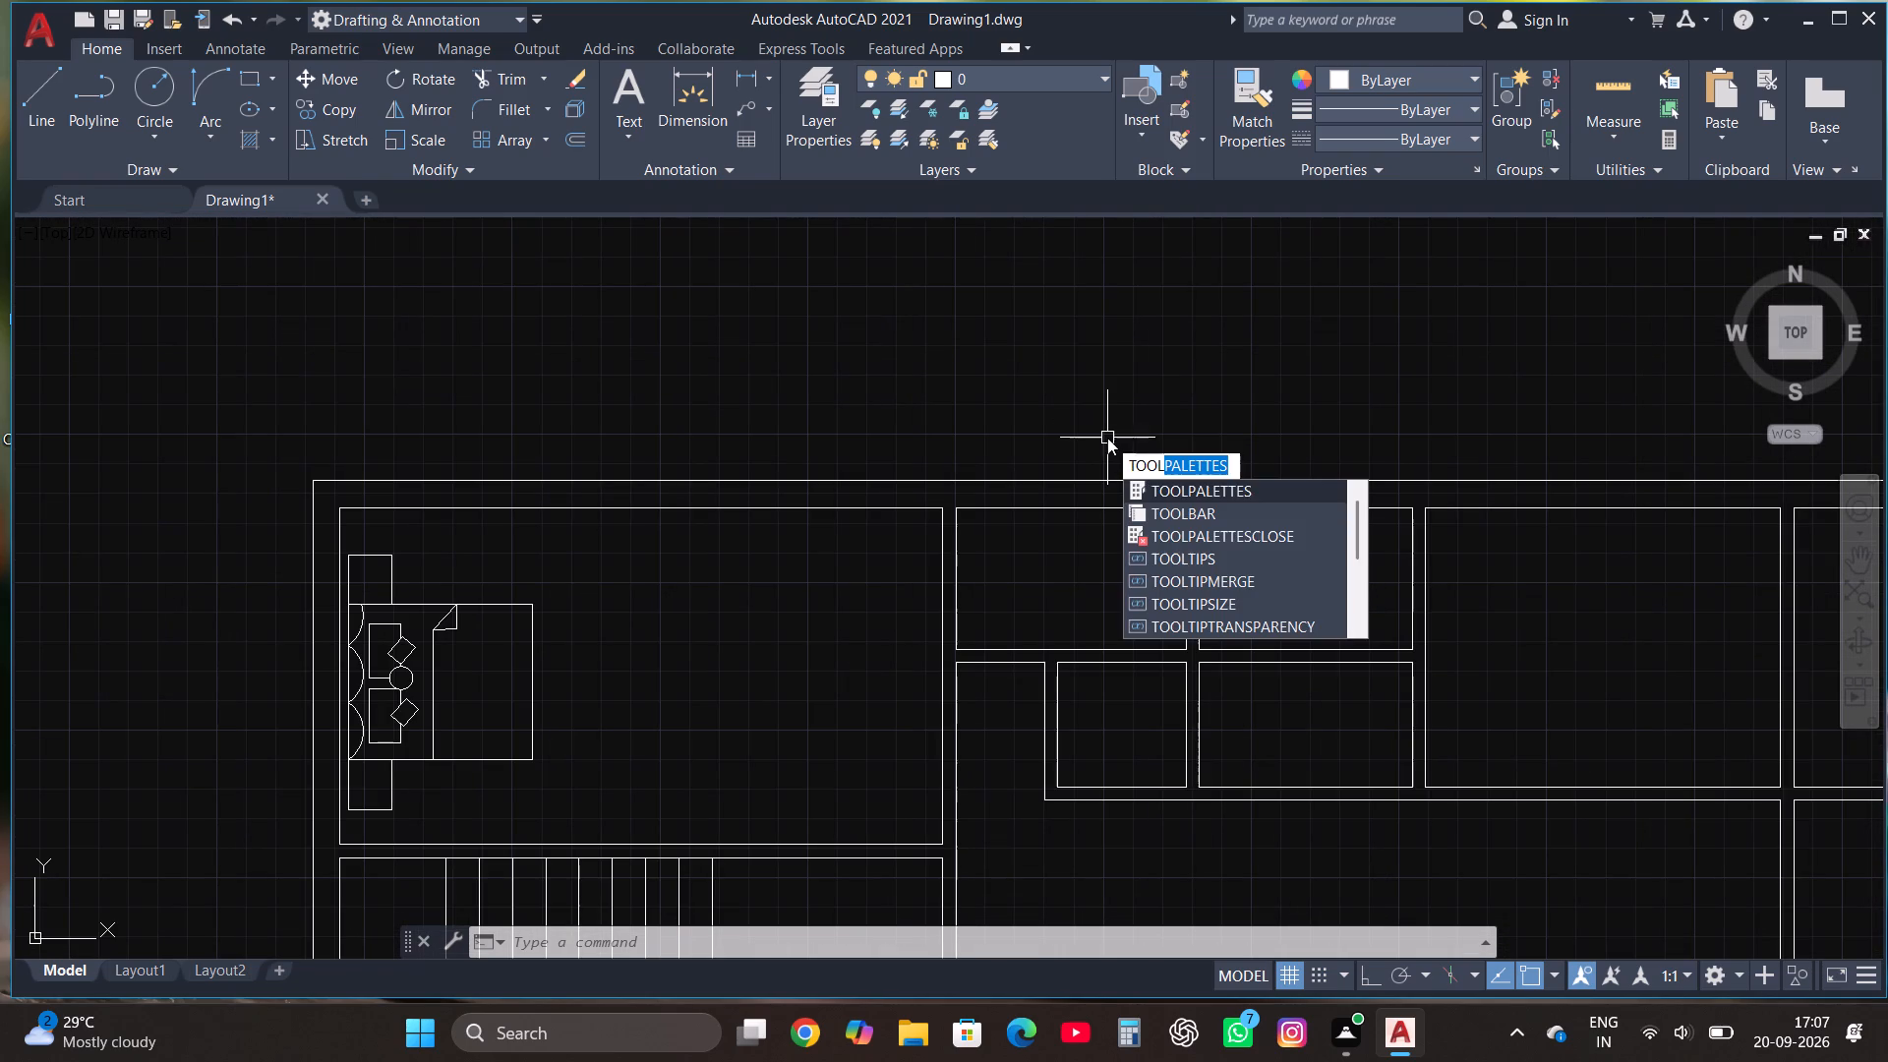
{"action": "left_click", "coordinate": [1242, 489]}
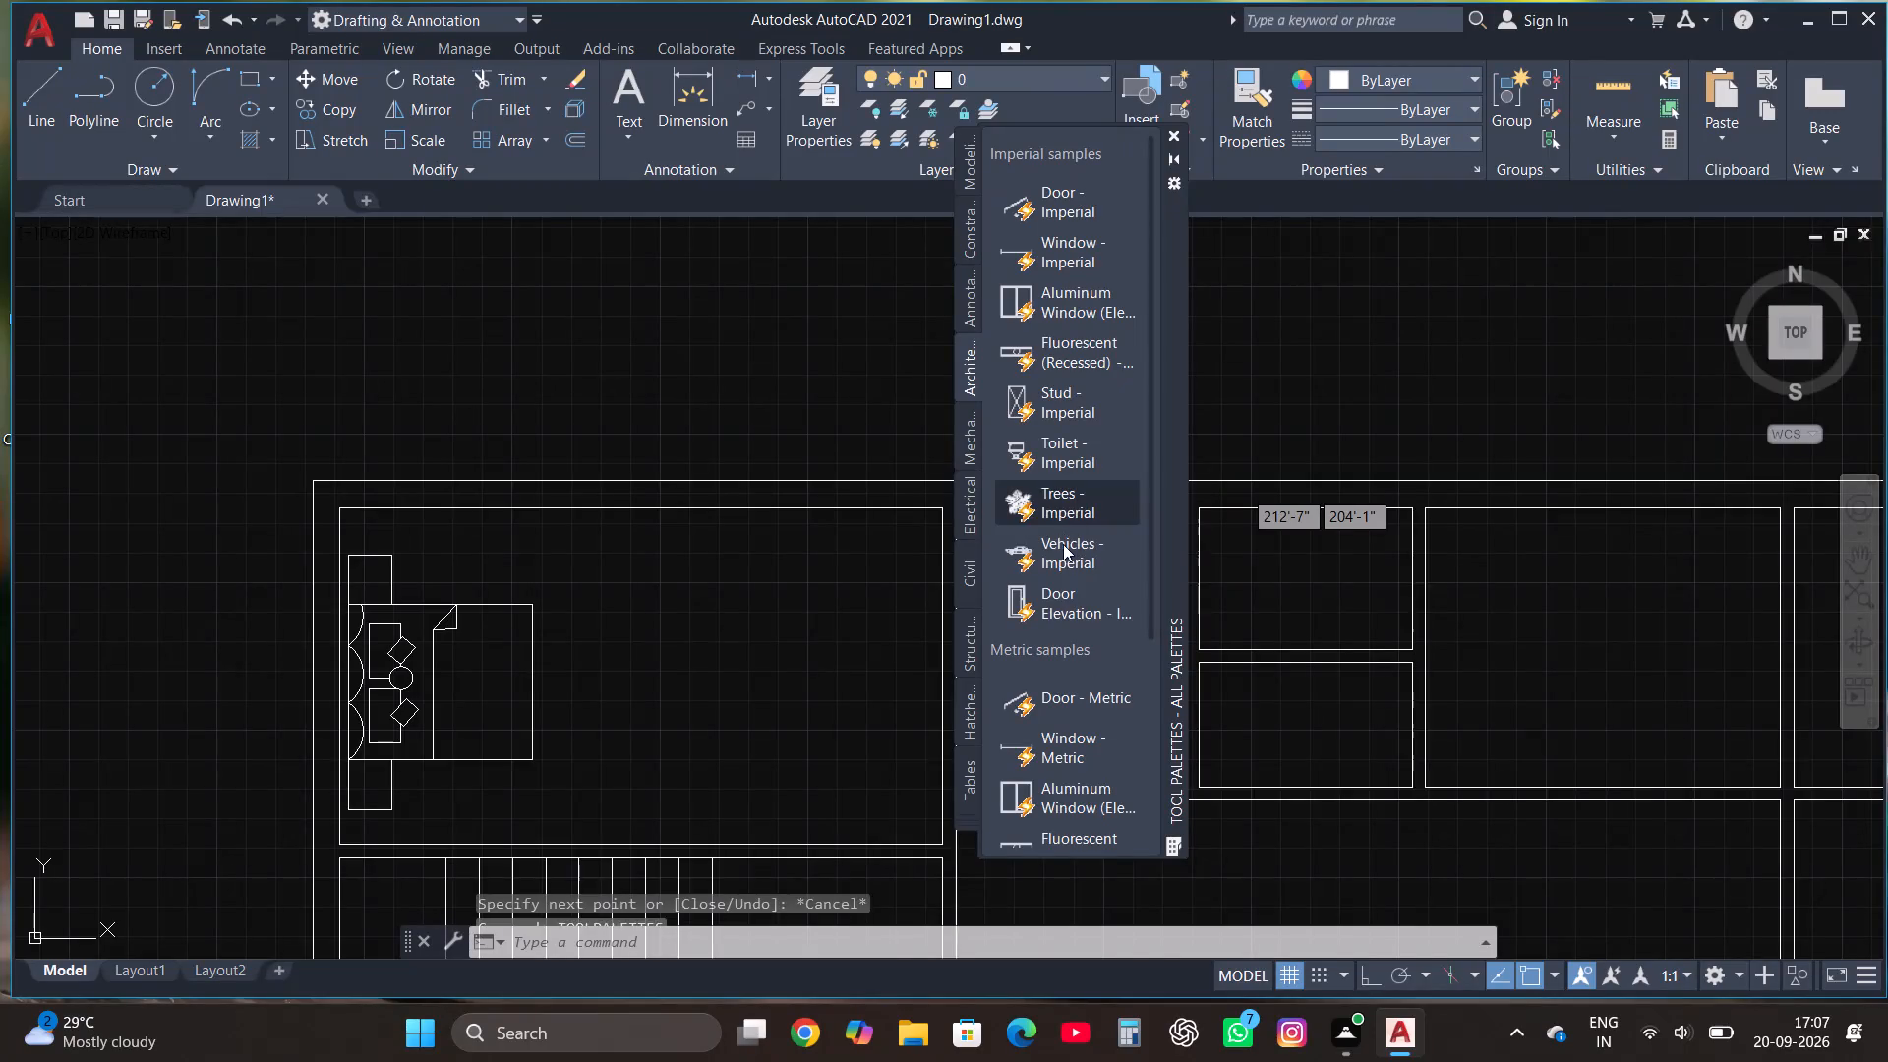
{"action": "left_click", "coordinate": [1066, 467]}
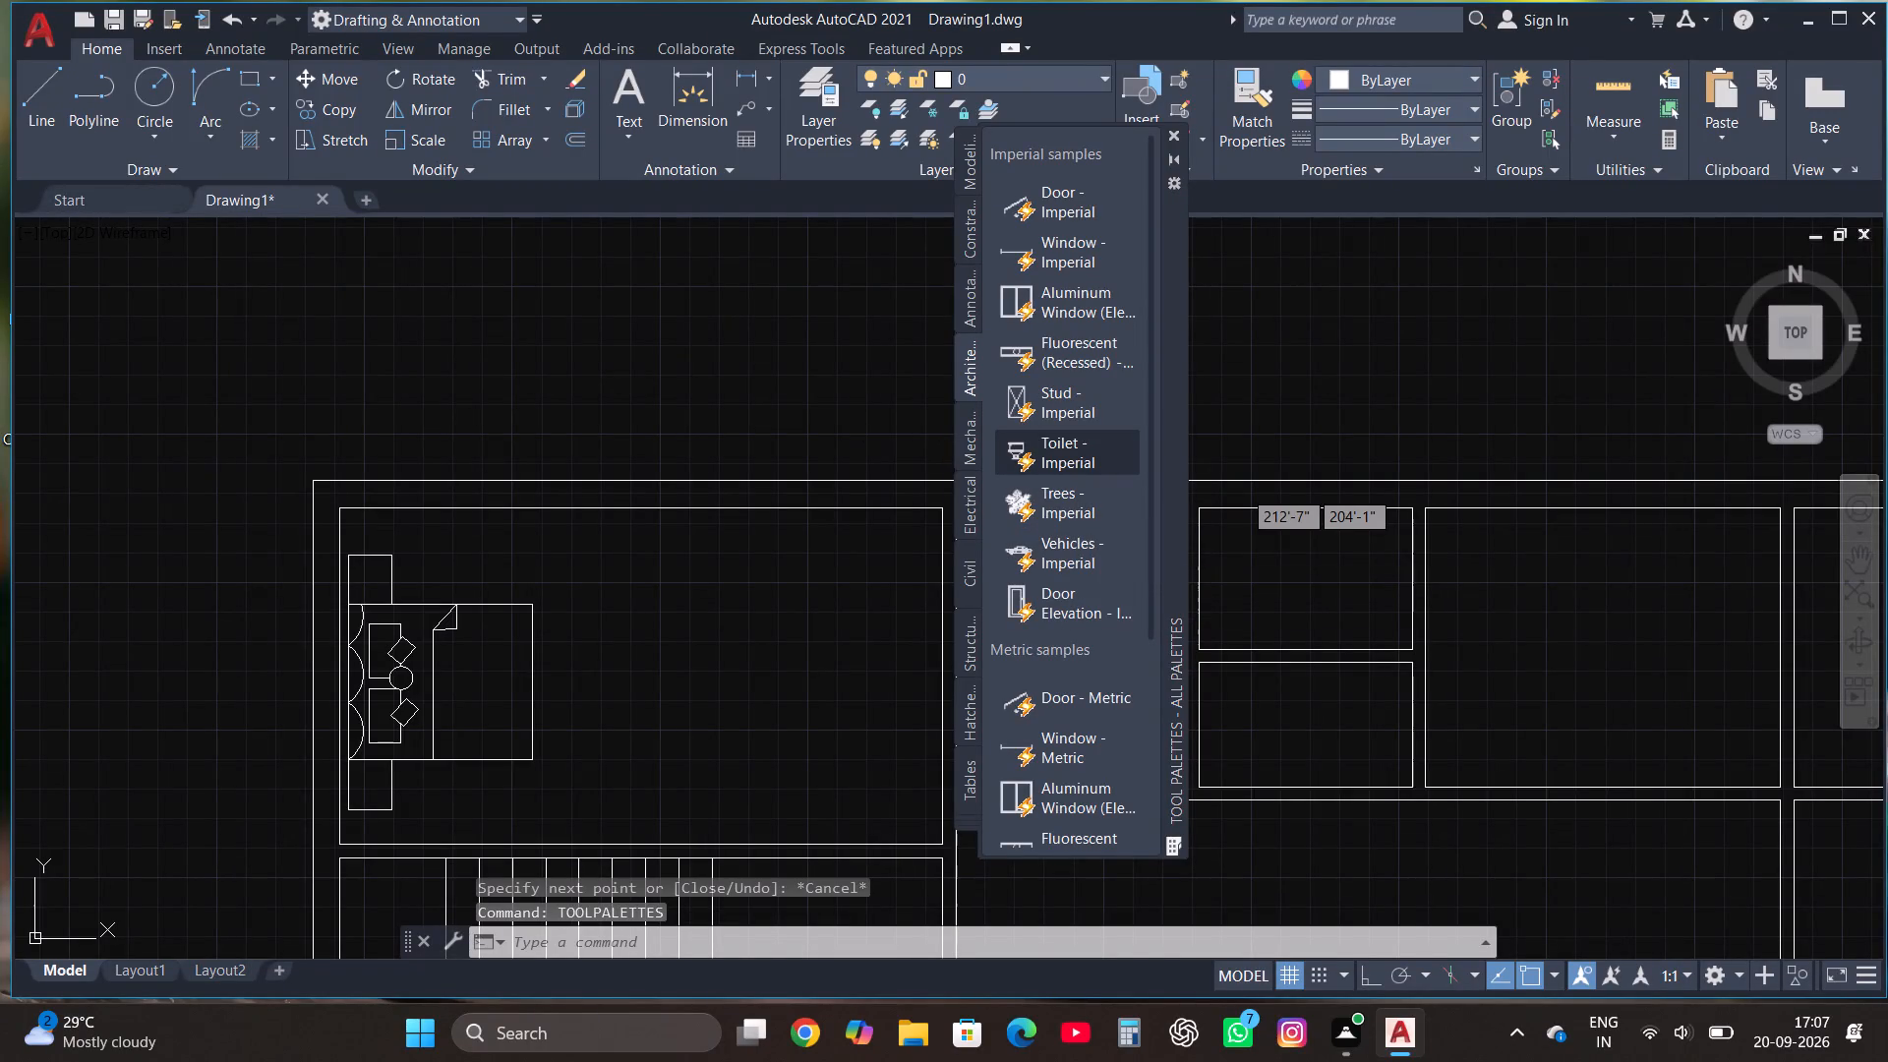
{"action": "left_click", "coordinate": [740, 374]}
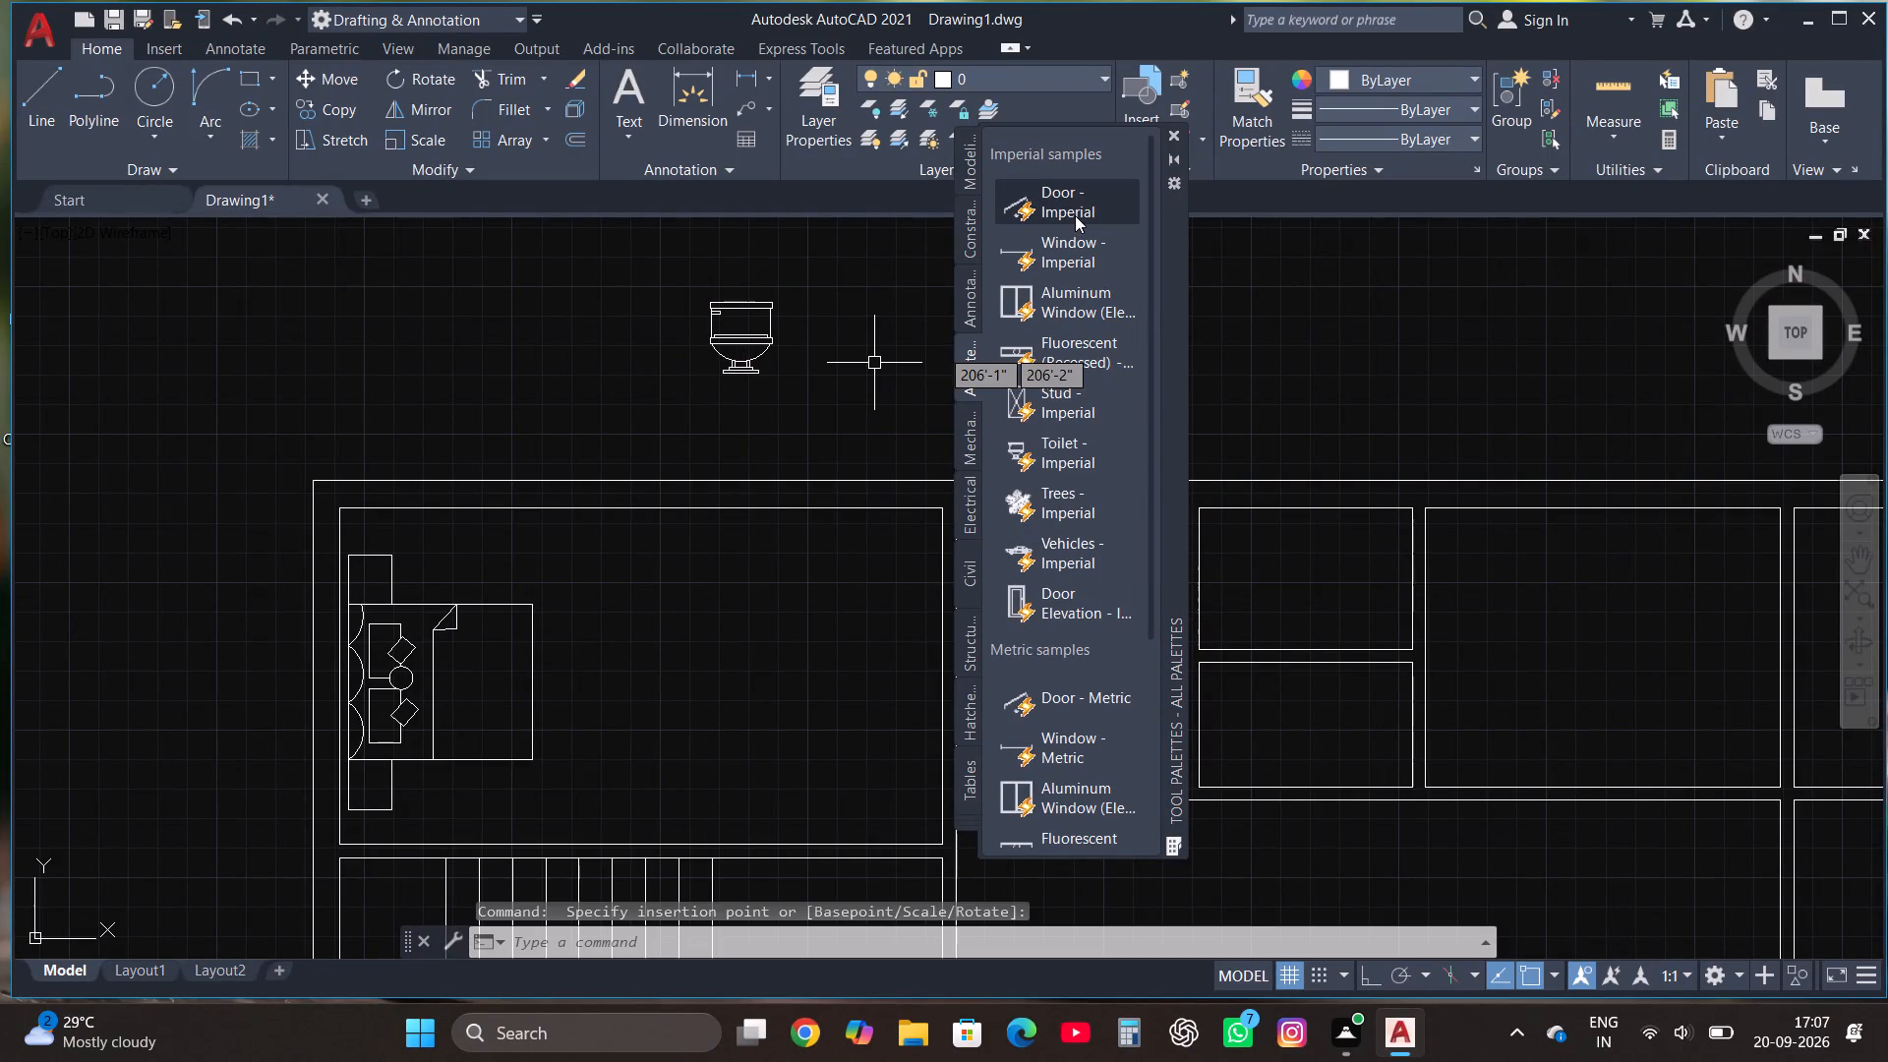
Insert the Door - Imperial block north of the bedroom, just west of the toilet, and close the tool palettes.
{"action": "left_click", "coordinate": [1075, 215]}
{"action": "left_click", "coordinate": [529, 374]}
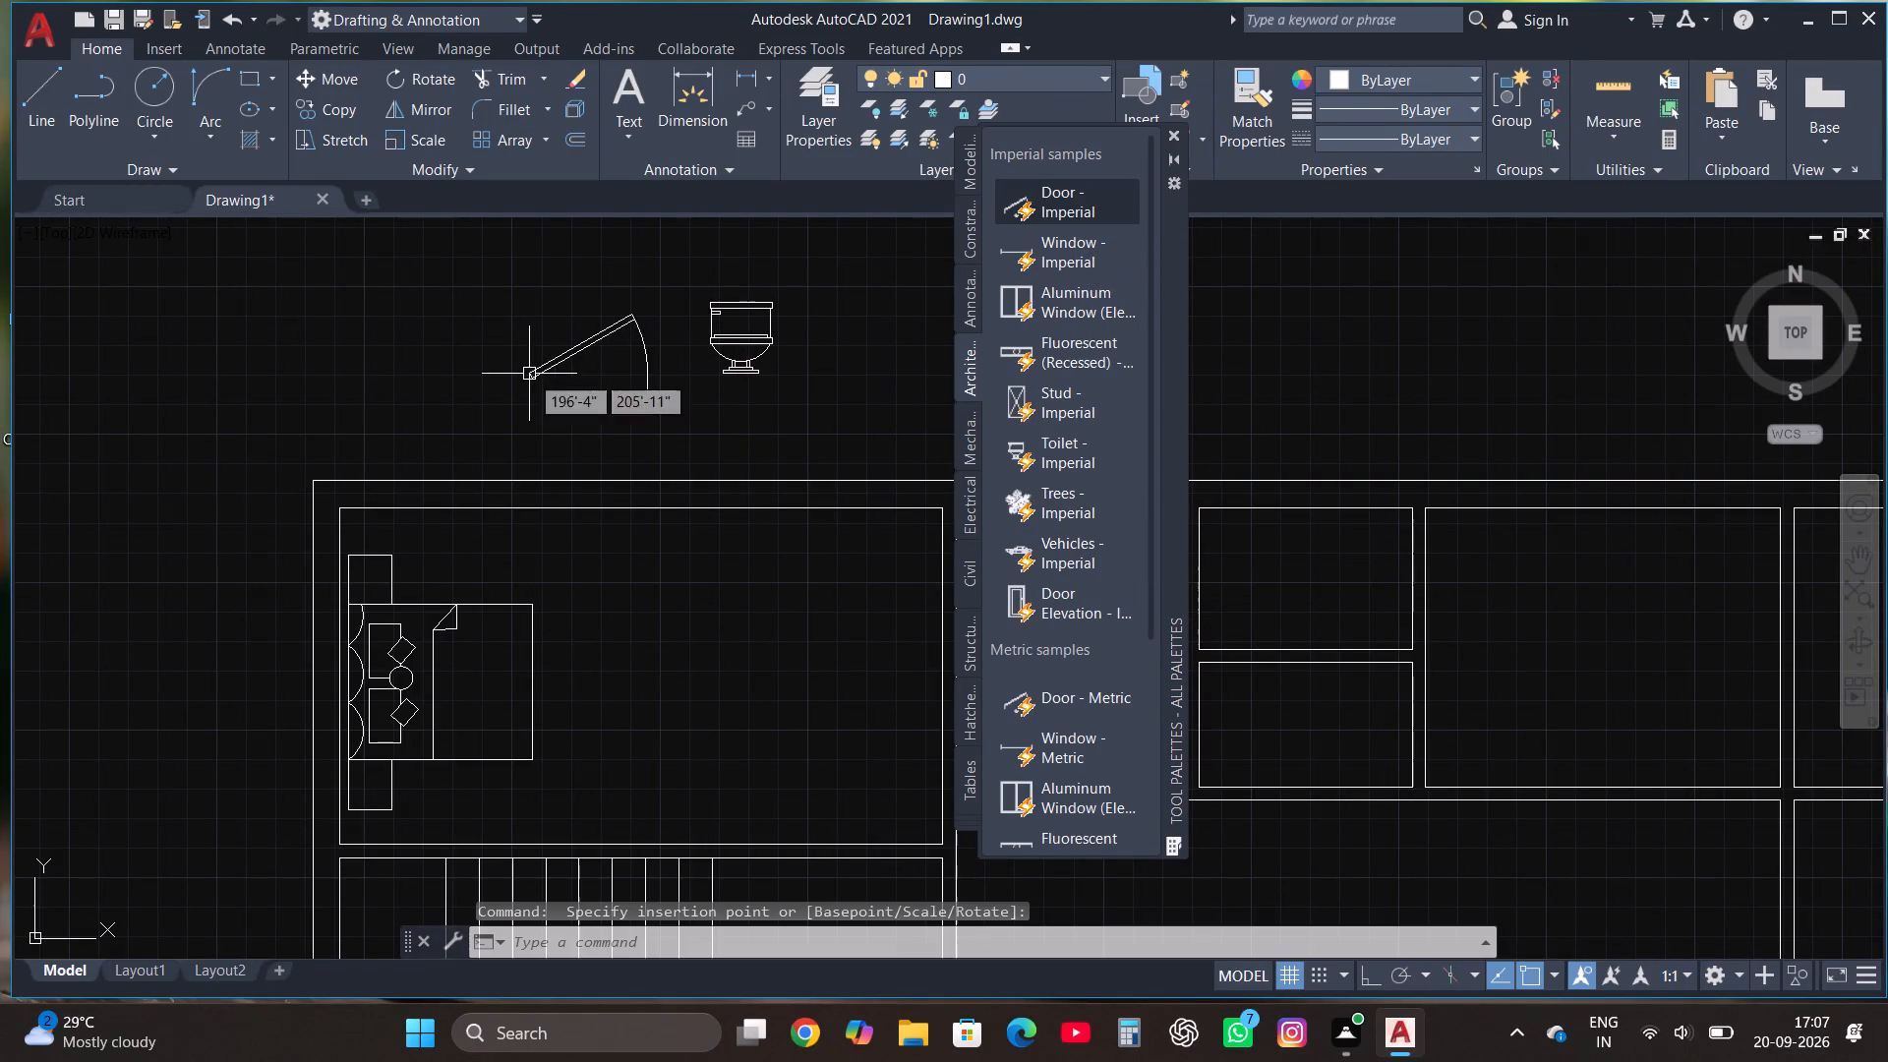
{"action": "left_click", "coordinate": [1169, 132]}
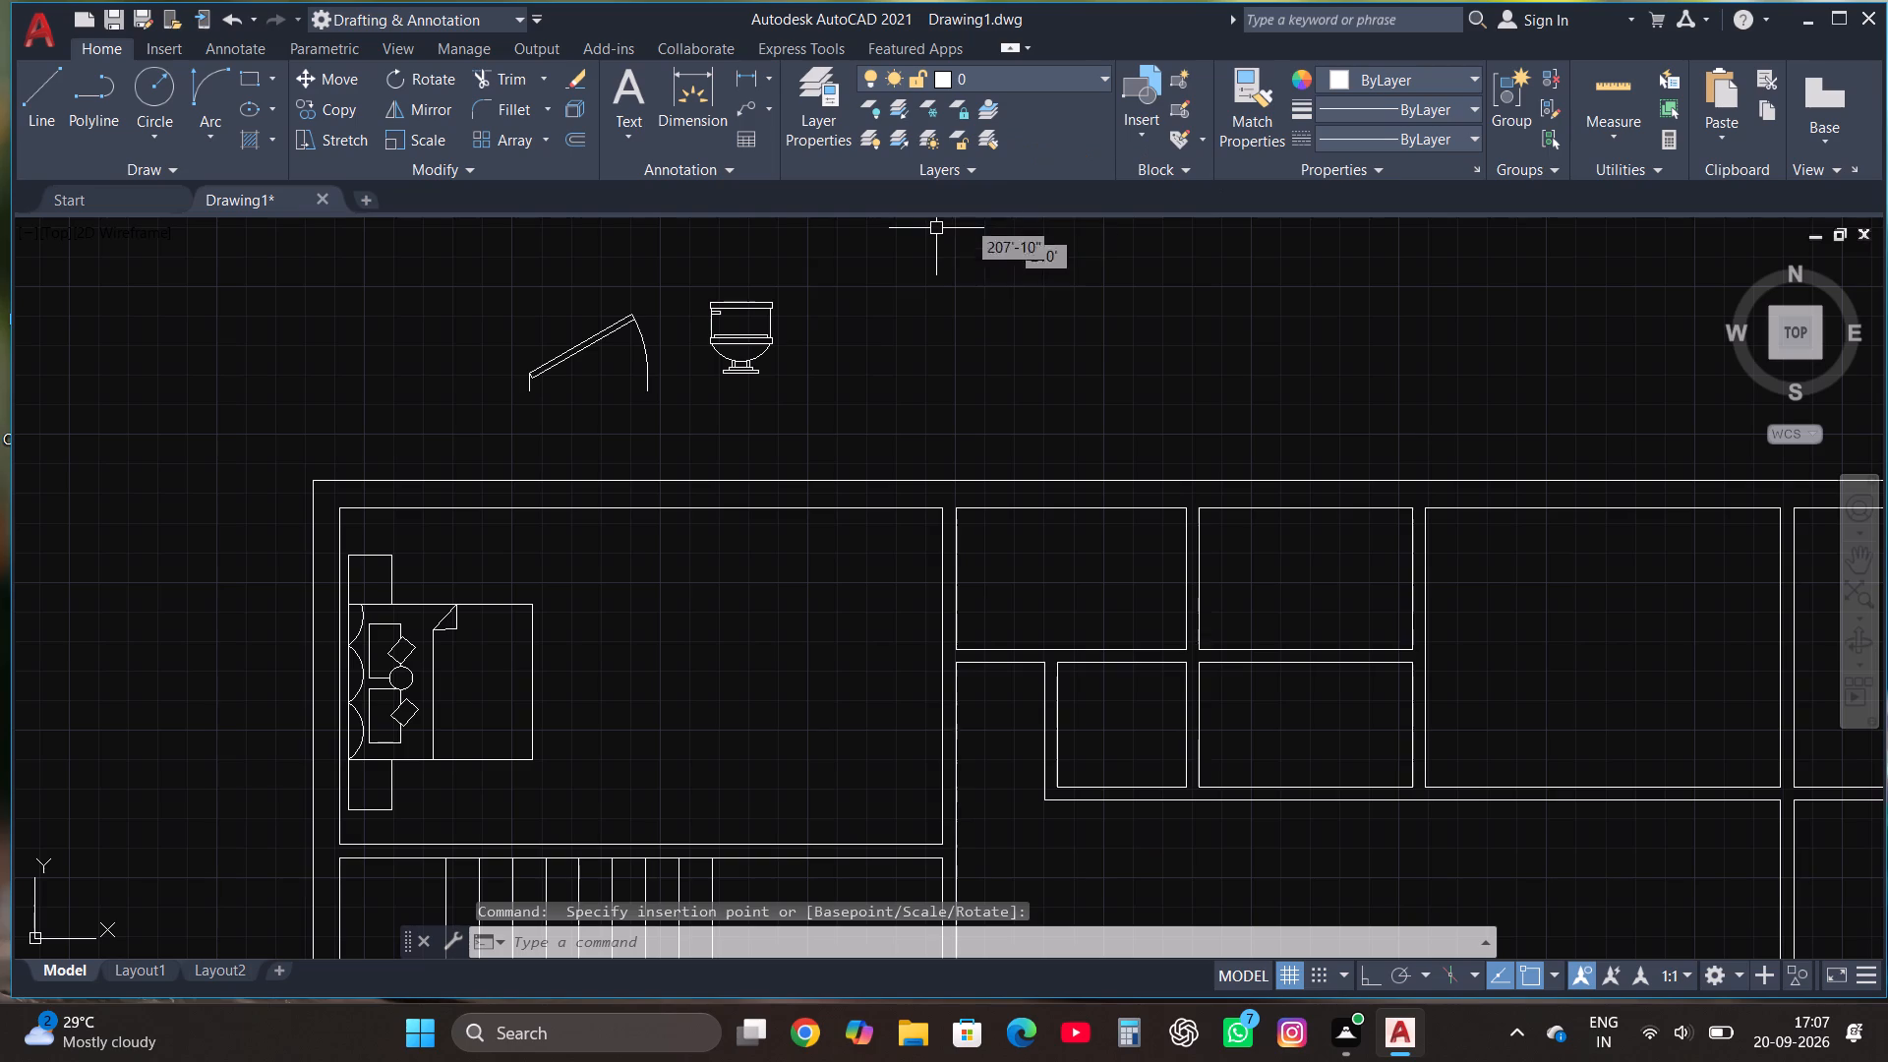
Set the toilet block's view to Elongated (Plan).
{"action": "left_click", "coordinate": [728, 310]}
{"action": "left_click", "coordinate": [699, 393]}
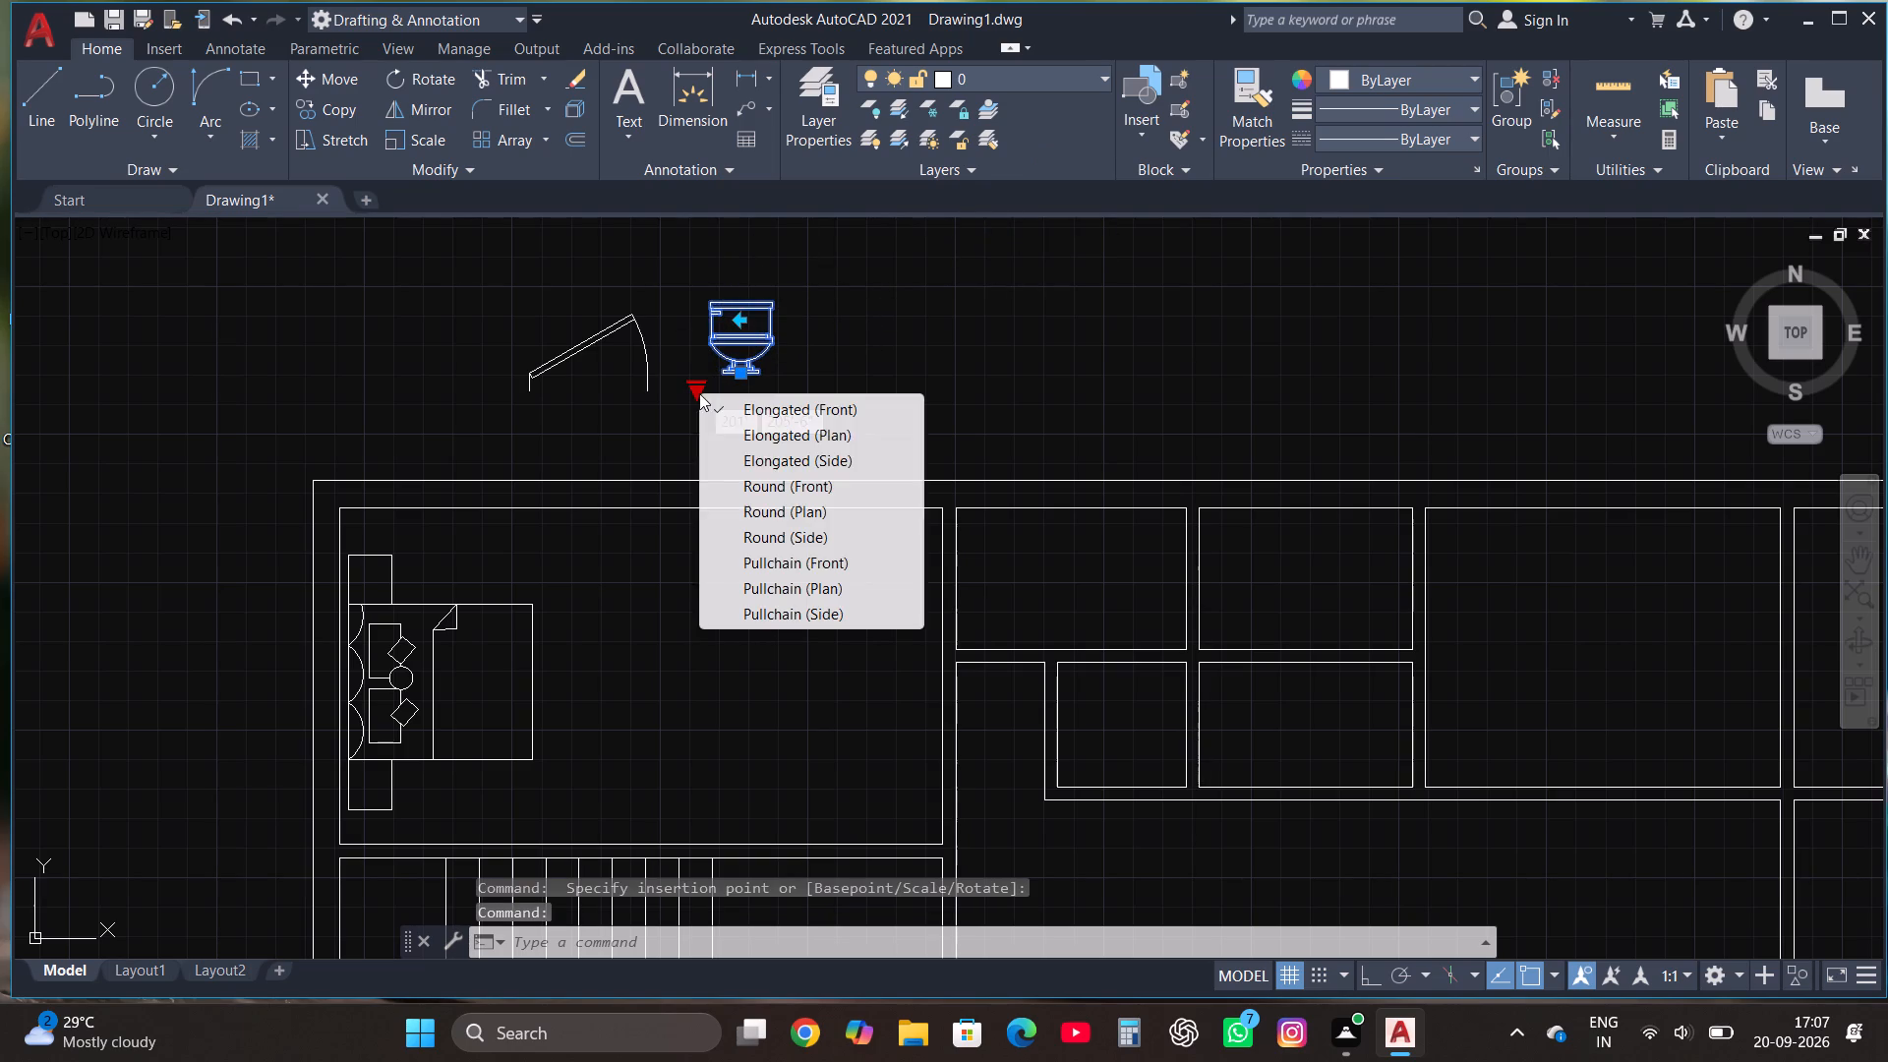
{"action": "left_click", "coordinate": [786, 436]}
Set the door block's opening angle to Open 90º.
{"action": "left_click", "coordinate": [601, 342]}
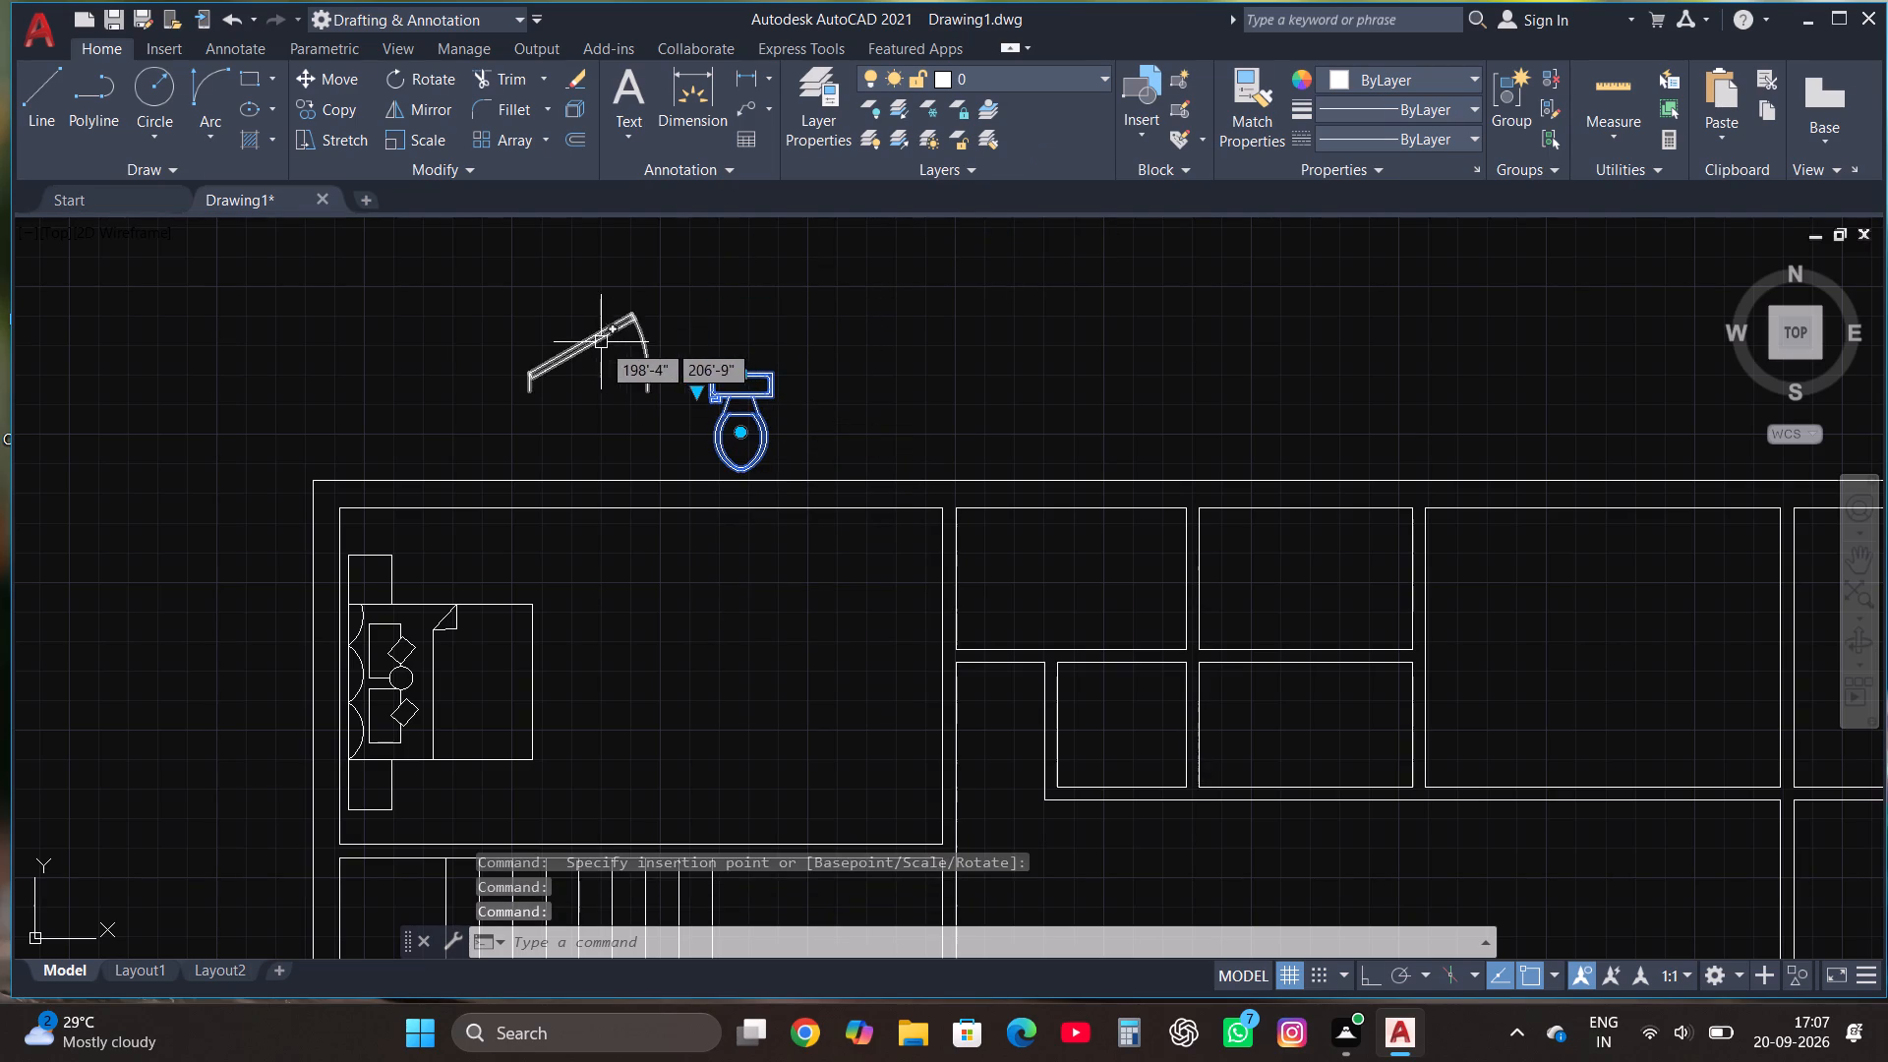
{"action": "left_click", "coordinate": [512, 334]}
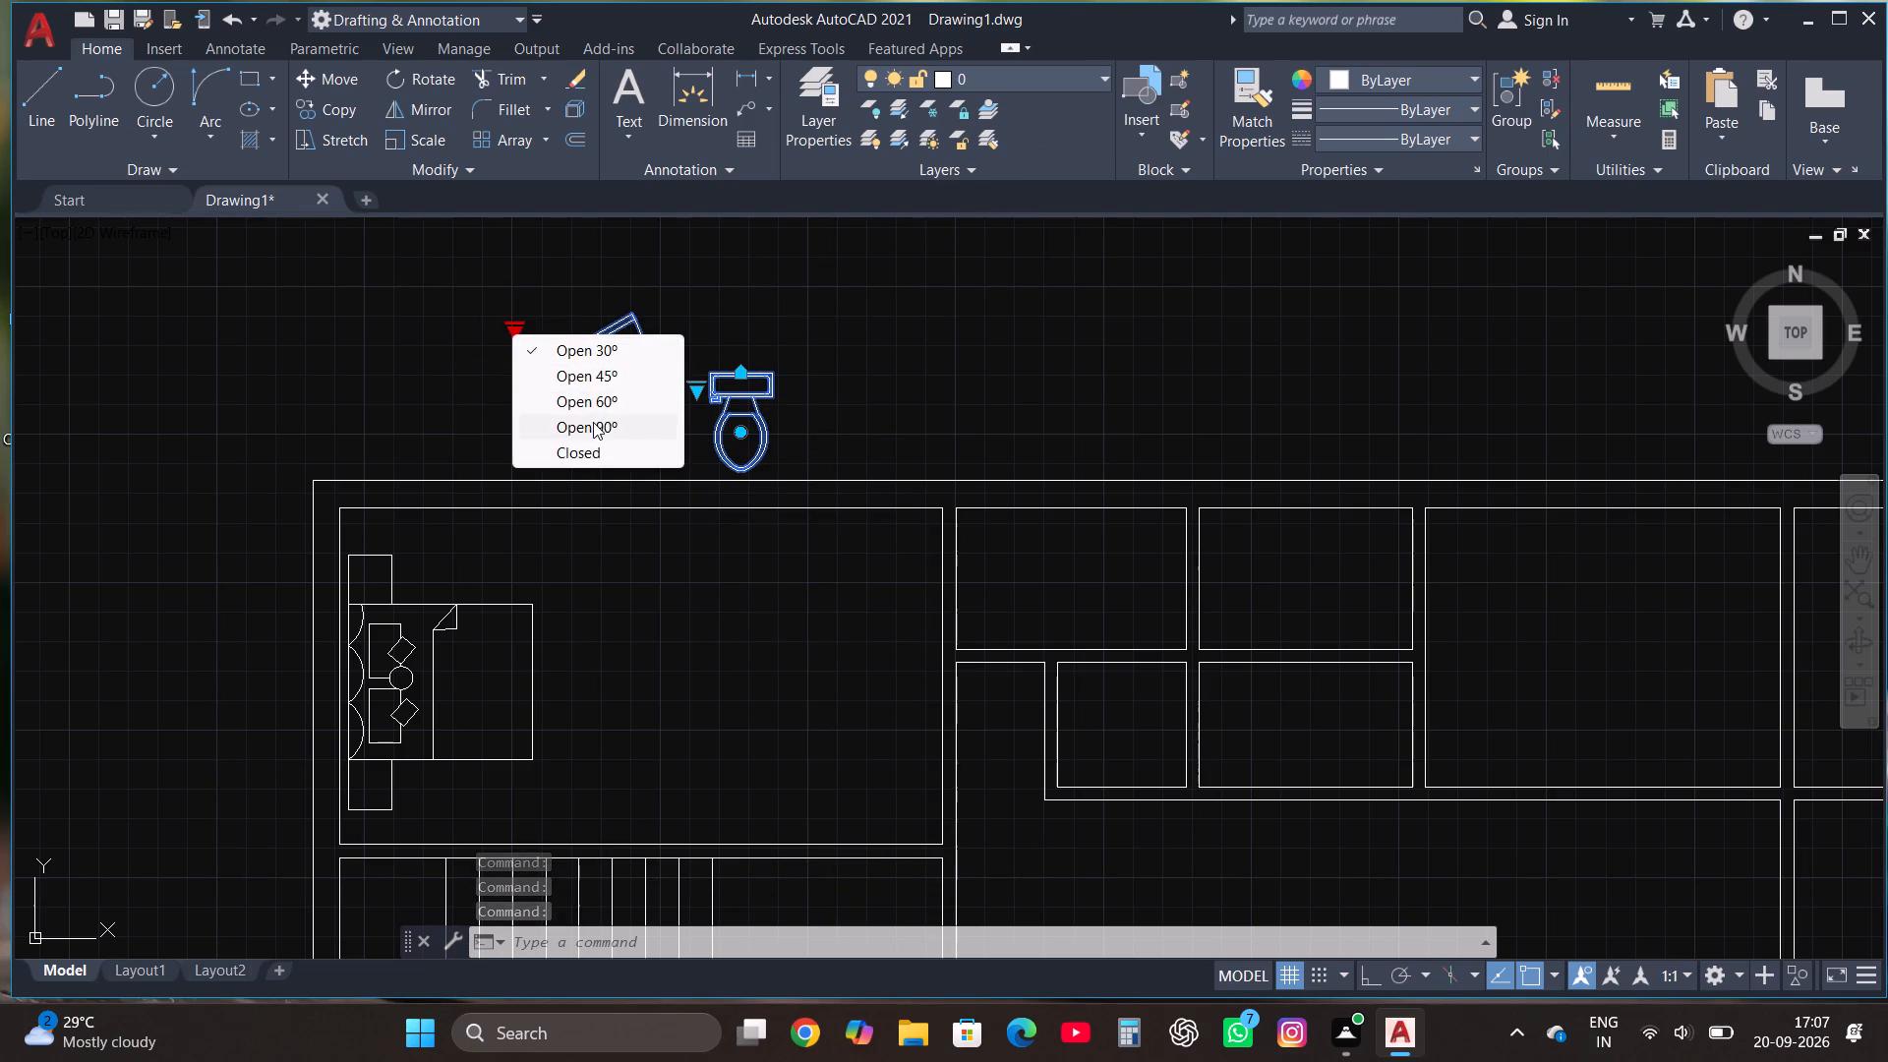
{"action": "left_click", "coordinate": [593, 422]}
{"action": "key", "text": "Escape"}
Rotate the toilet a quarter turn clockwise with Ortho on, so its tank faces east and its bowl west.
{"action": "left_click", "coordinate": [750, 407]}
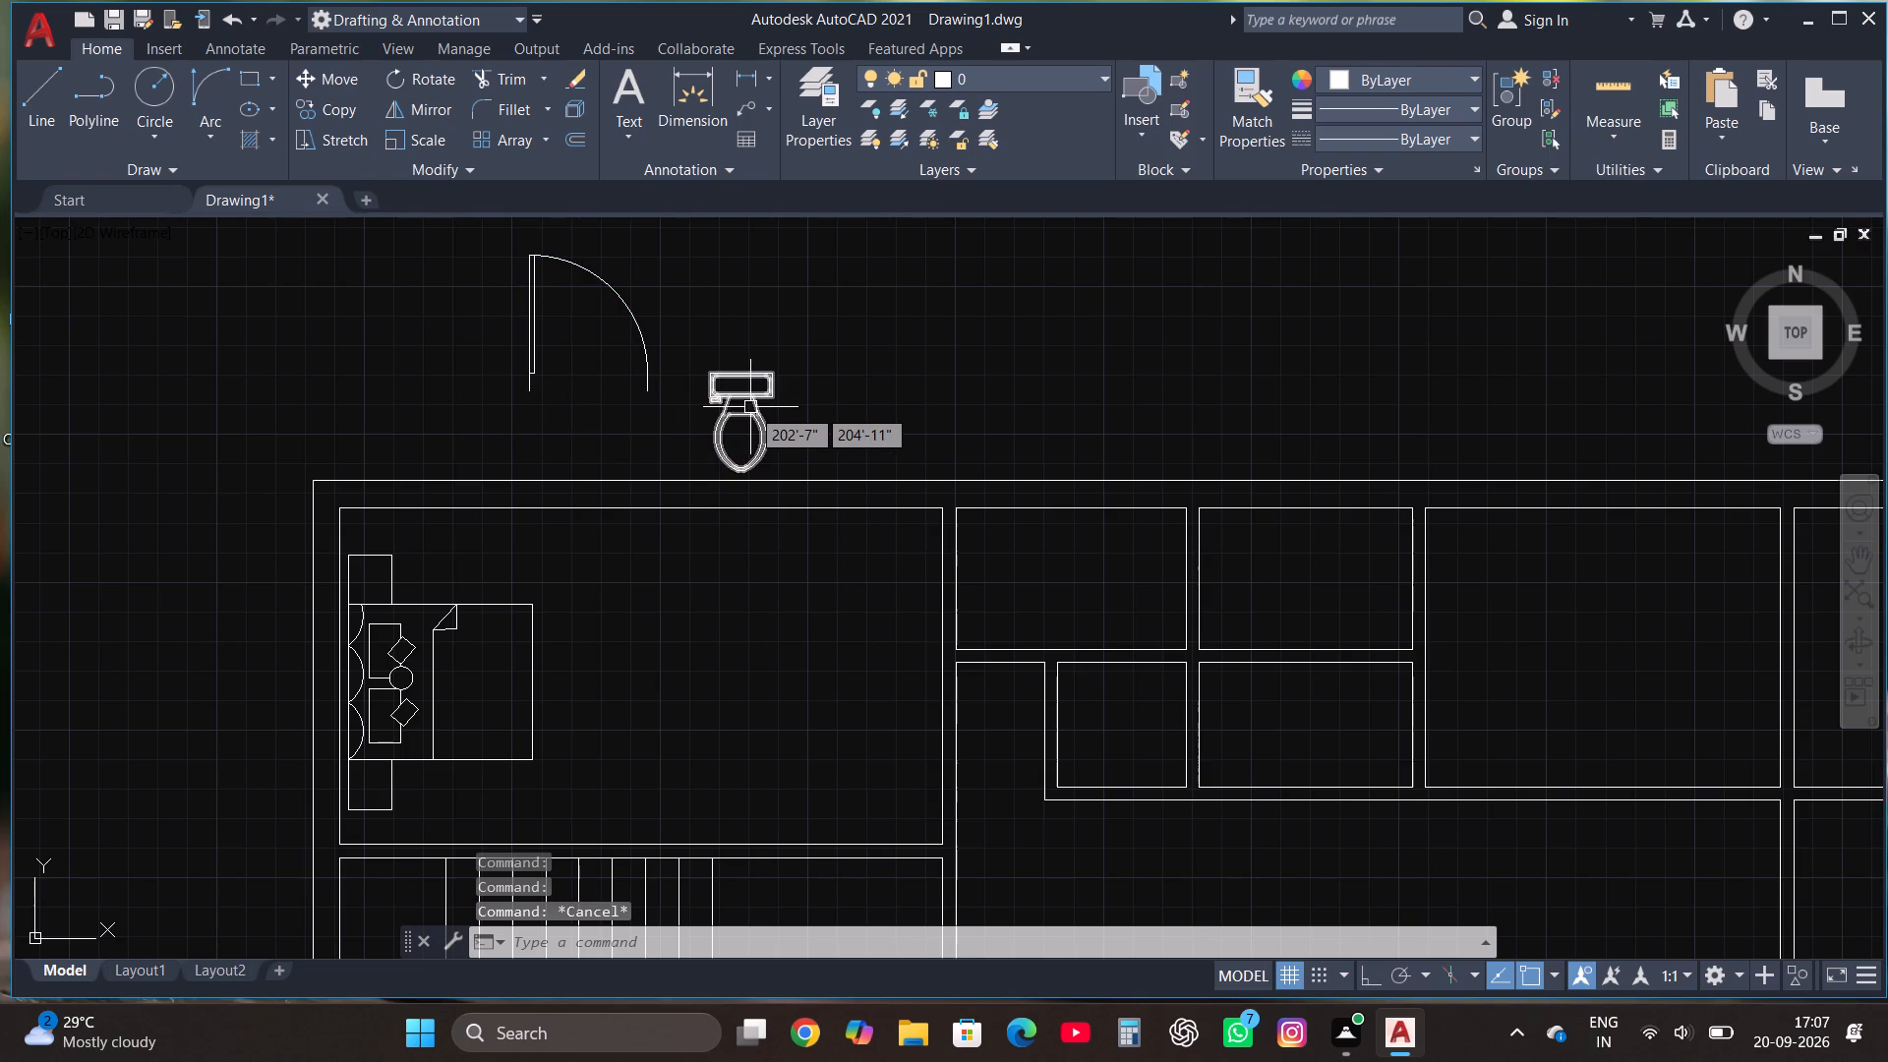
{"action": "left_click", "coordinate": [422, 82]}
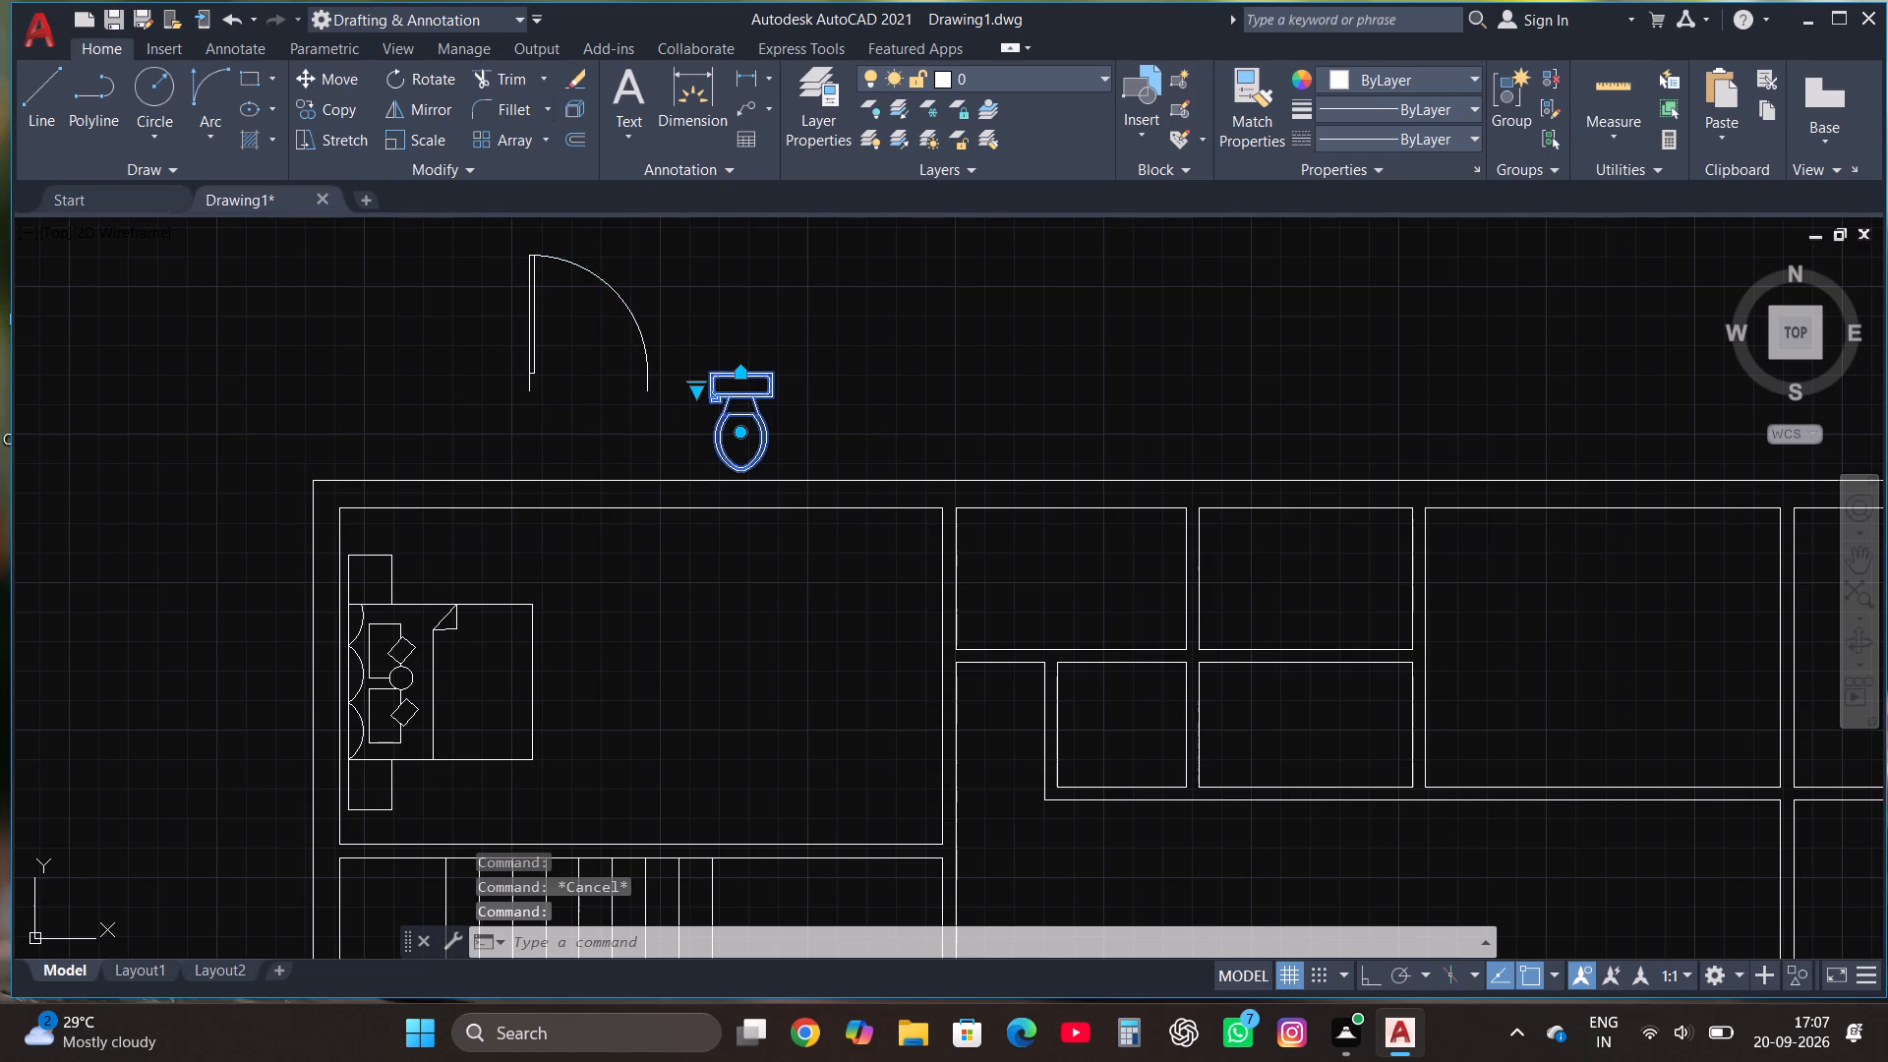
{"action": "left_click", "coordinate": [730, 395]}
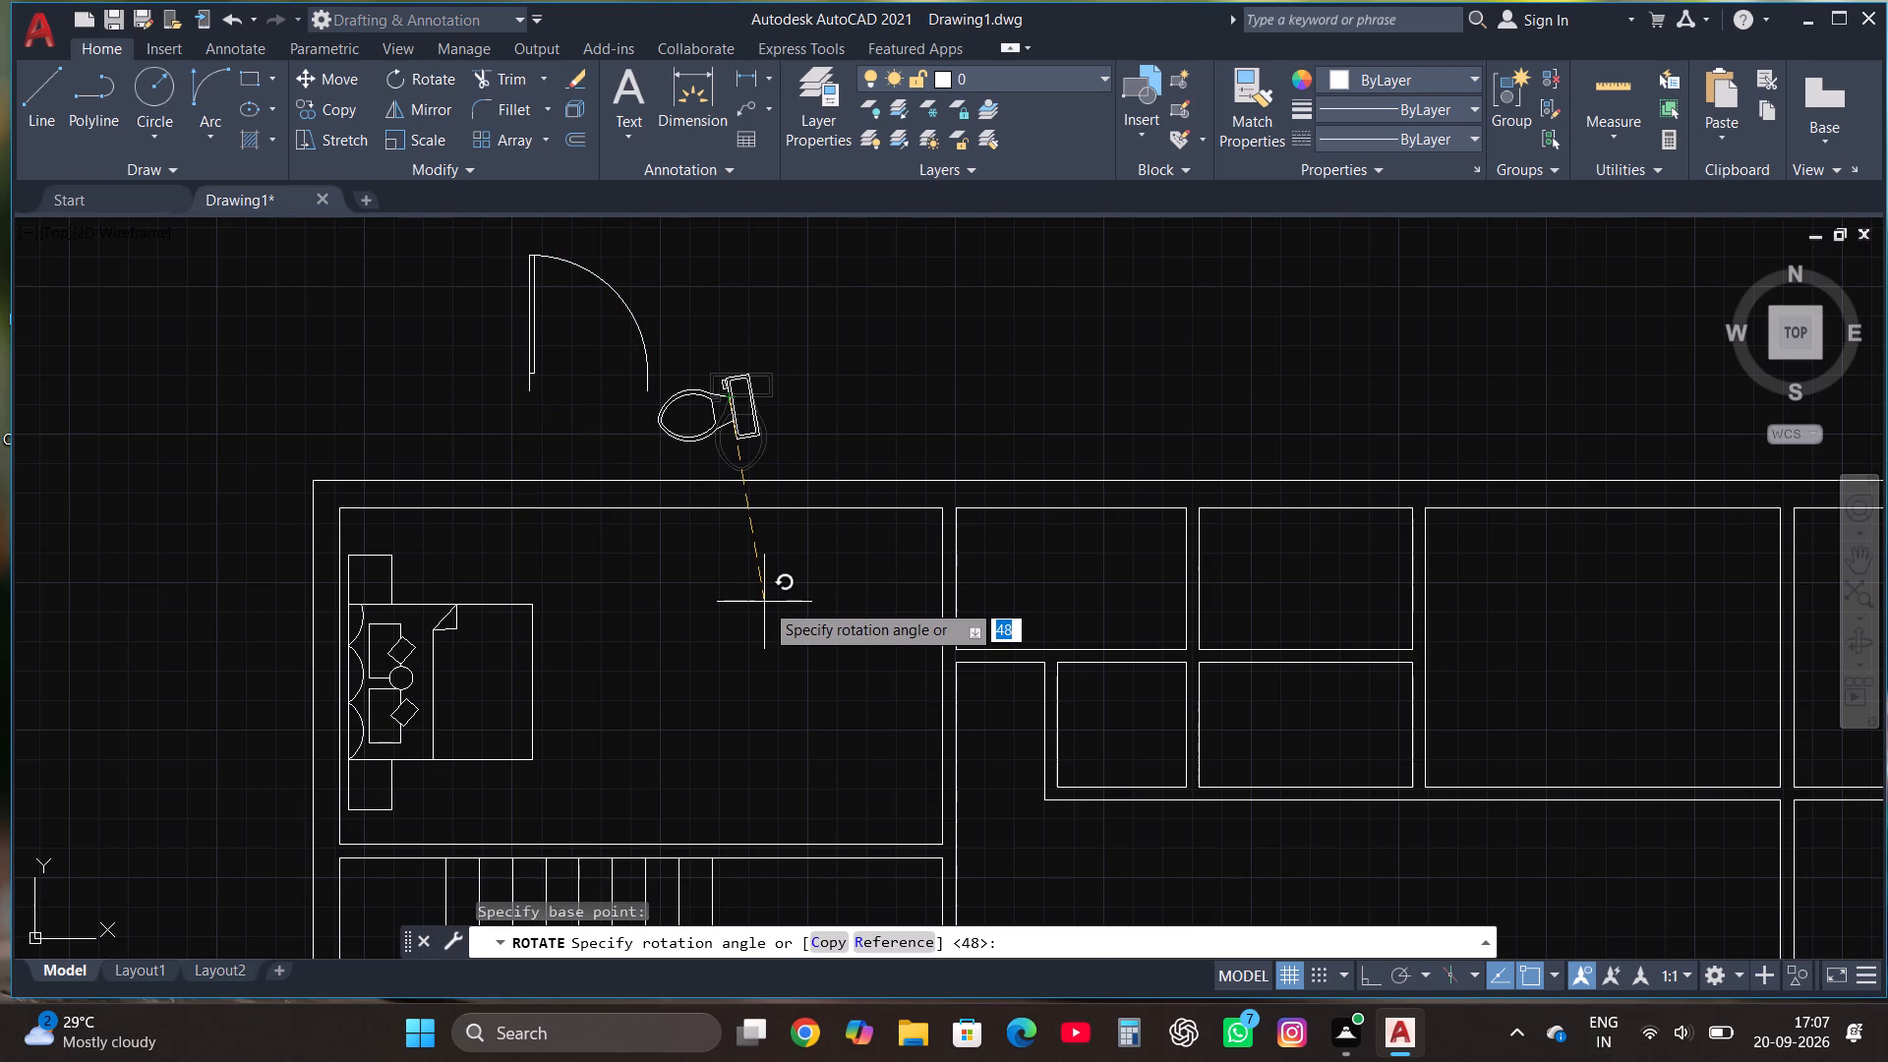
{"action": "key", "text": "F8"}
{"action": "left_click", "coordinate": [764, 602]}
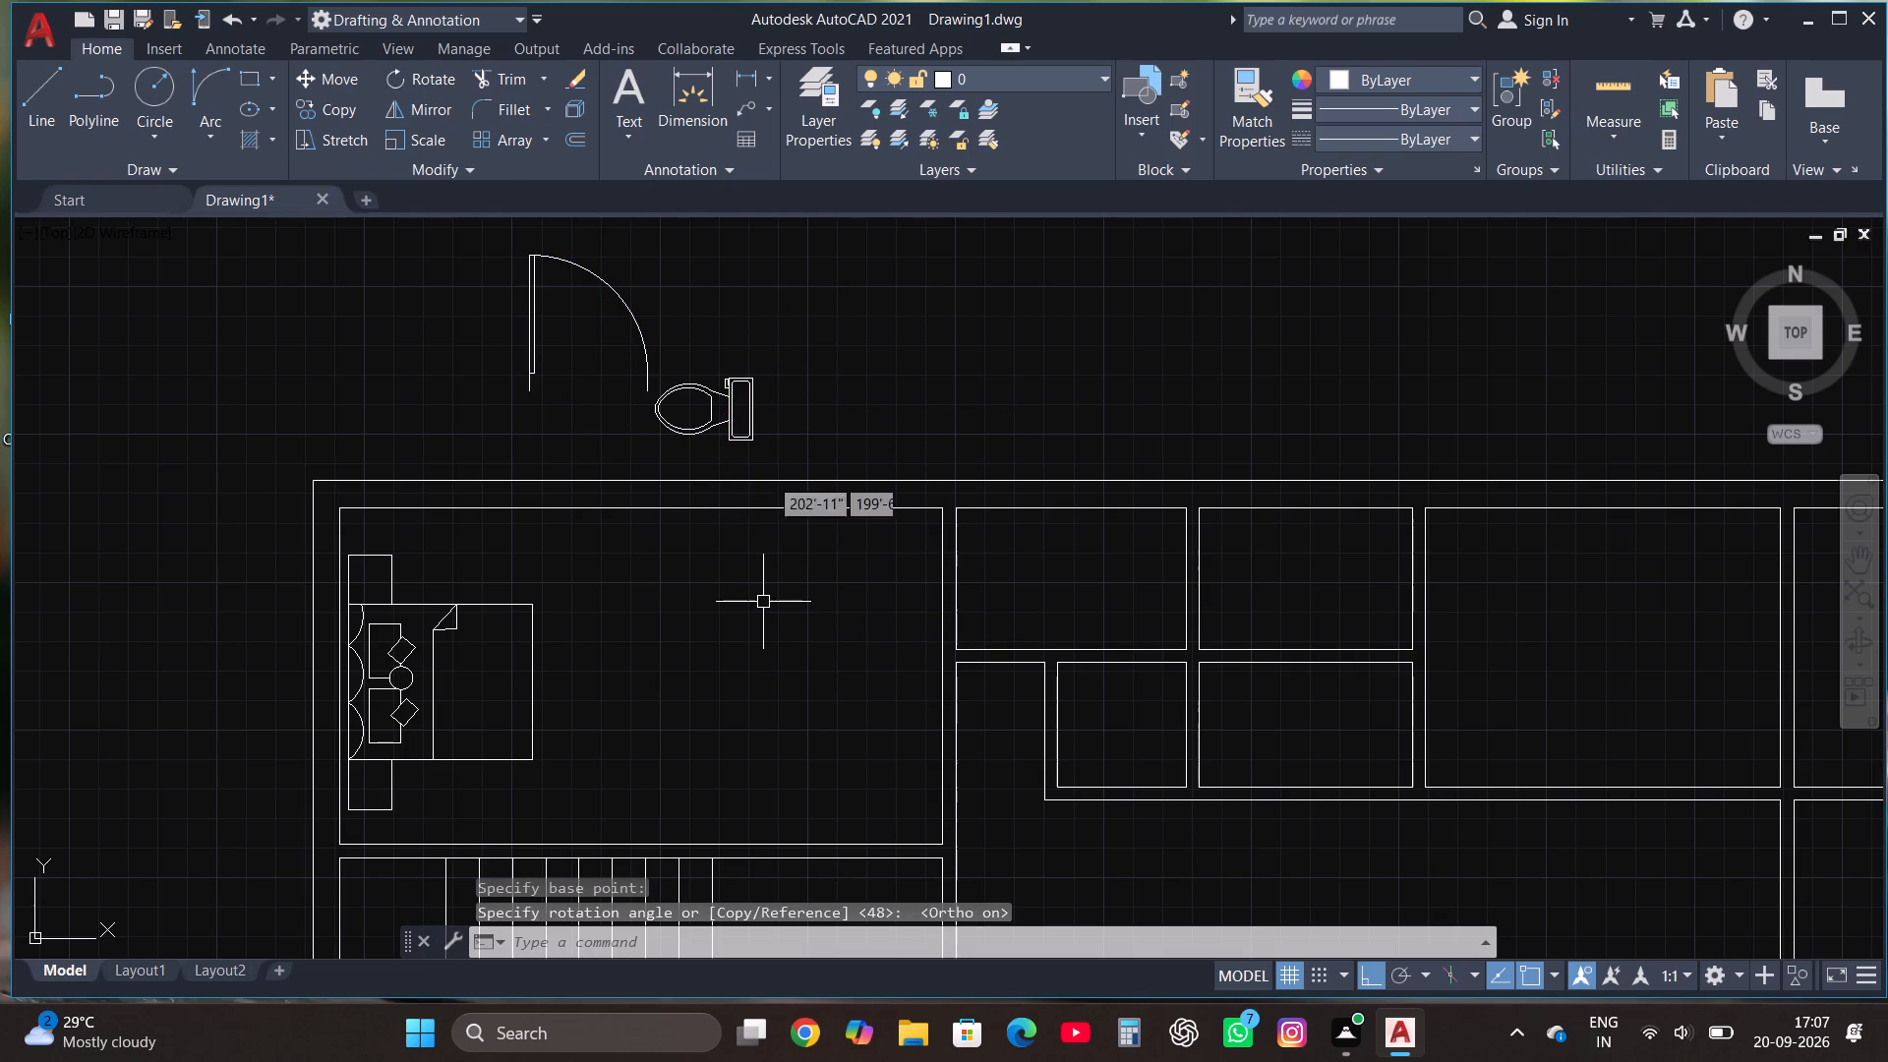
Copy the rotated toilet straight east to a spot north of the small central rooms, outside the outline.
{"action": "left_click", "coordinate": [672, 367]}
{"action": "left_click", "coordinate": [670, 458]}
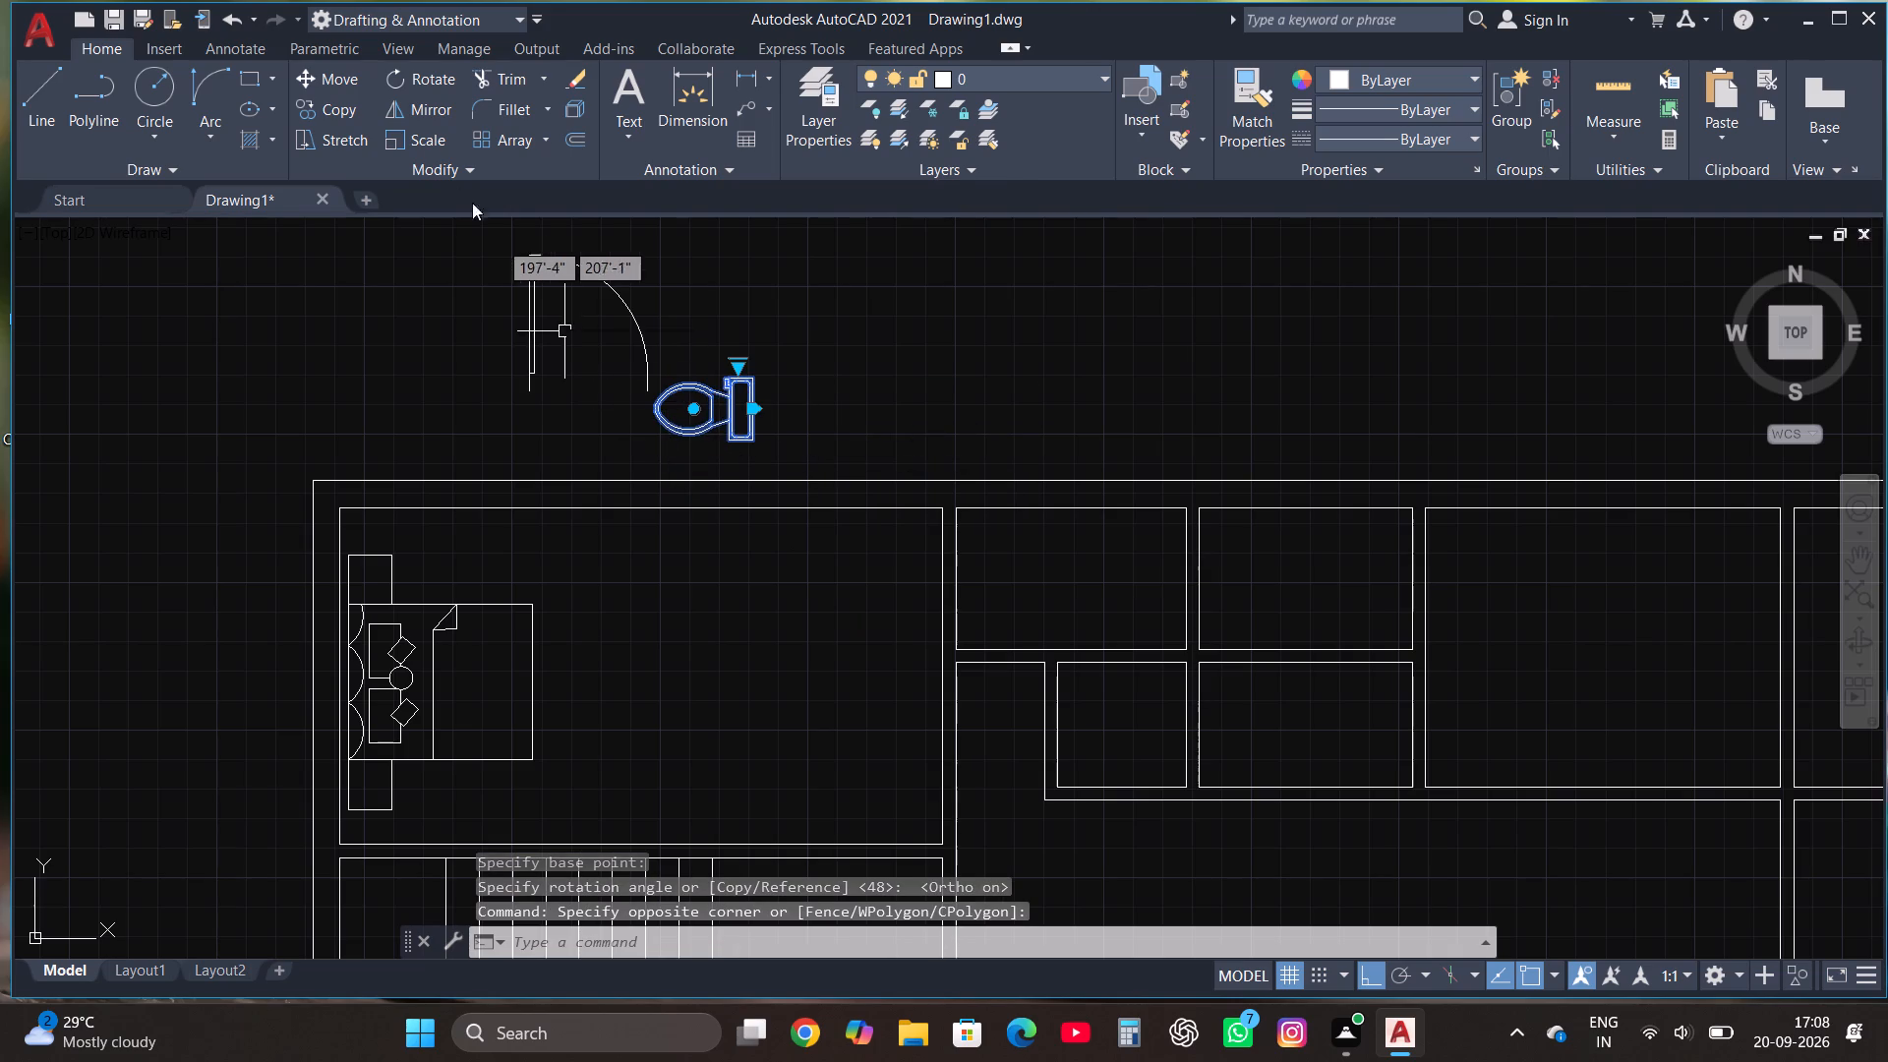
{"action": "left_click", "coordinate": [338, 108]}
{"action": "left_click", "coordinate": [692, 396]}
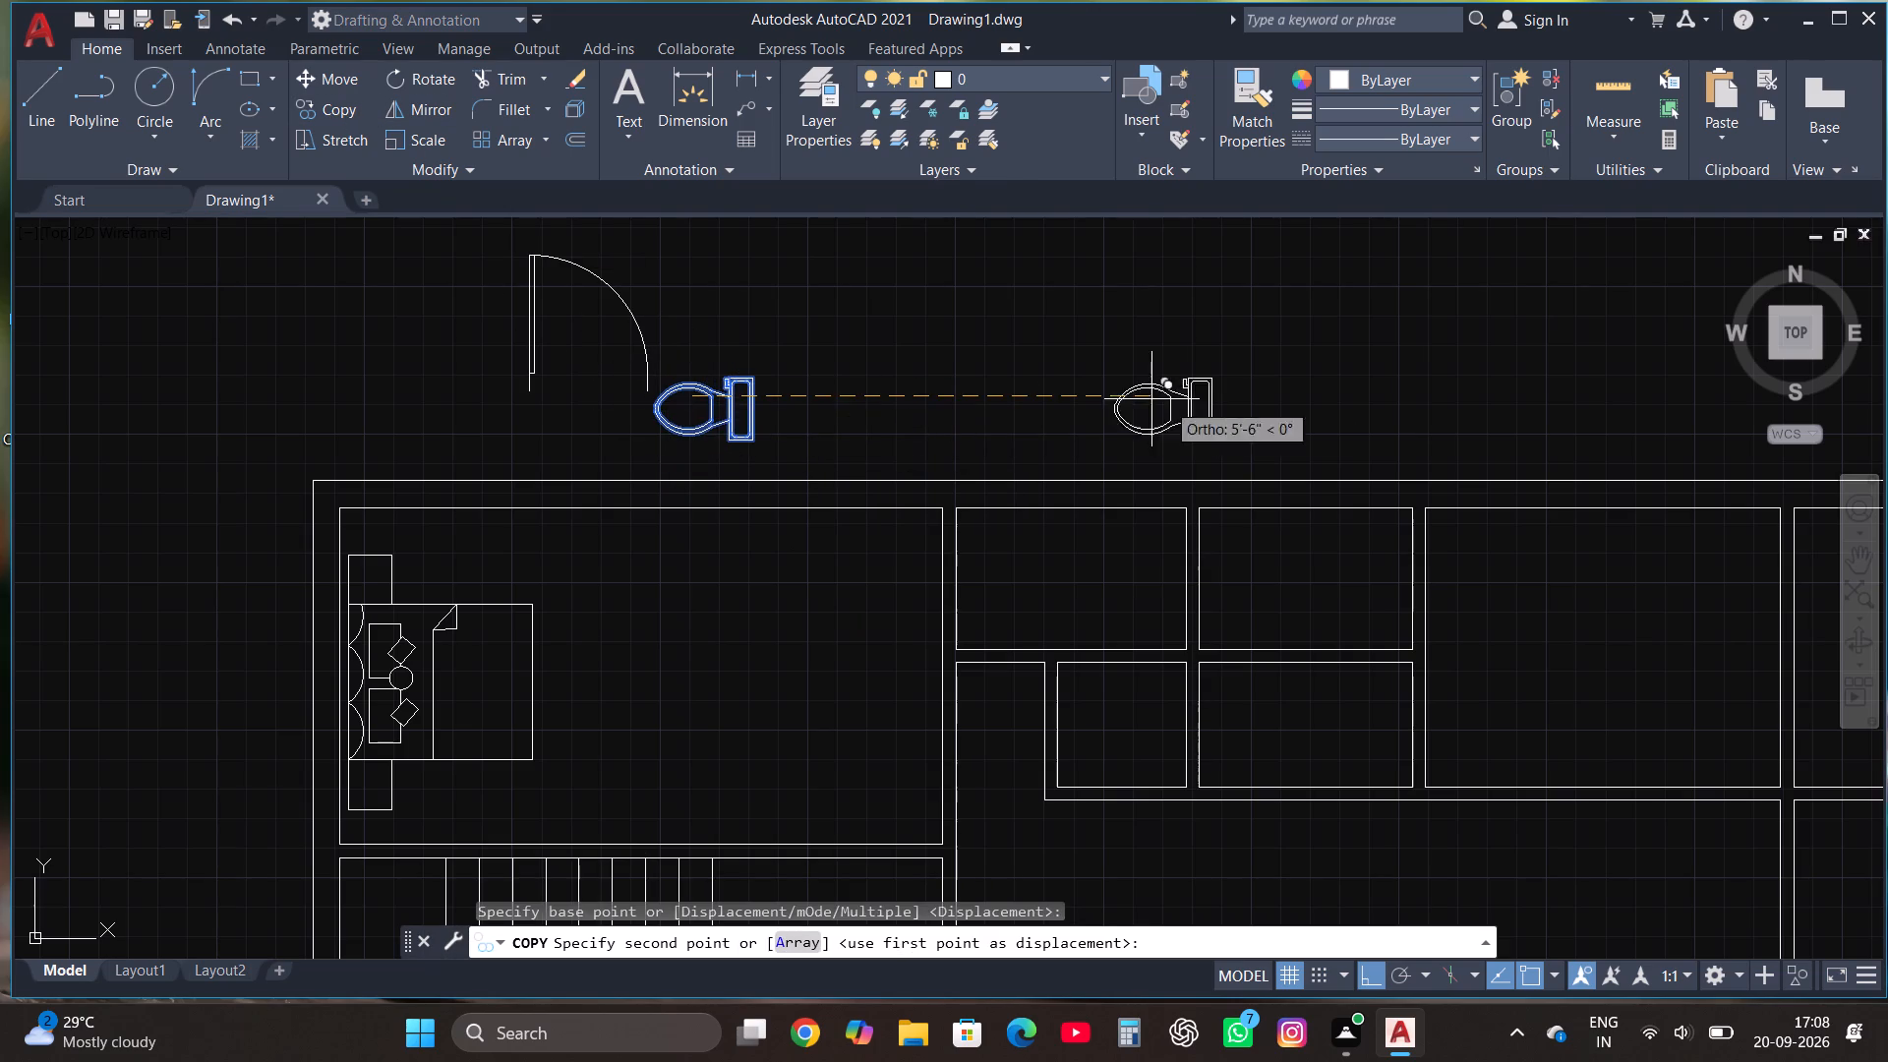
{"action": "left_click", "coordinate": [1255, 398]}
Mirror the copied toilet across a vertical line to its east, keeping the source object.
{"action": "left_click", "coordinate": [1250, 397]}
{"action": "left_click", "coordinate": [1189, 344]}
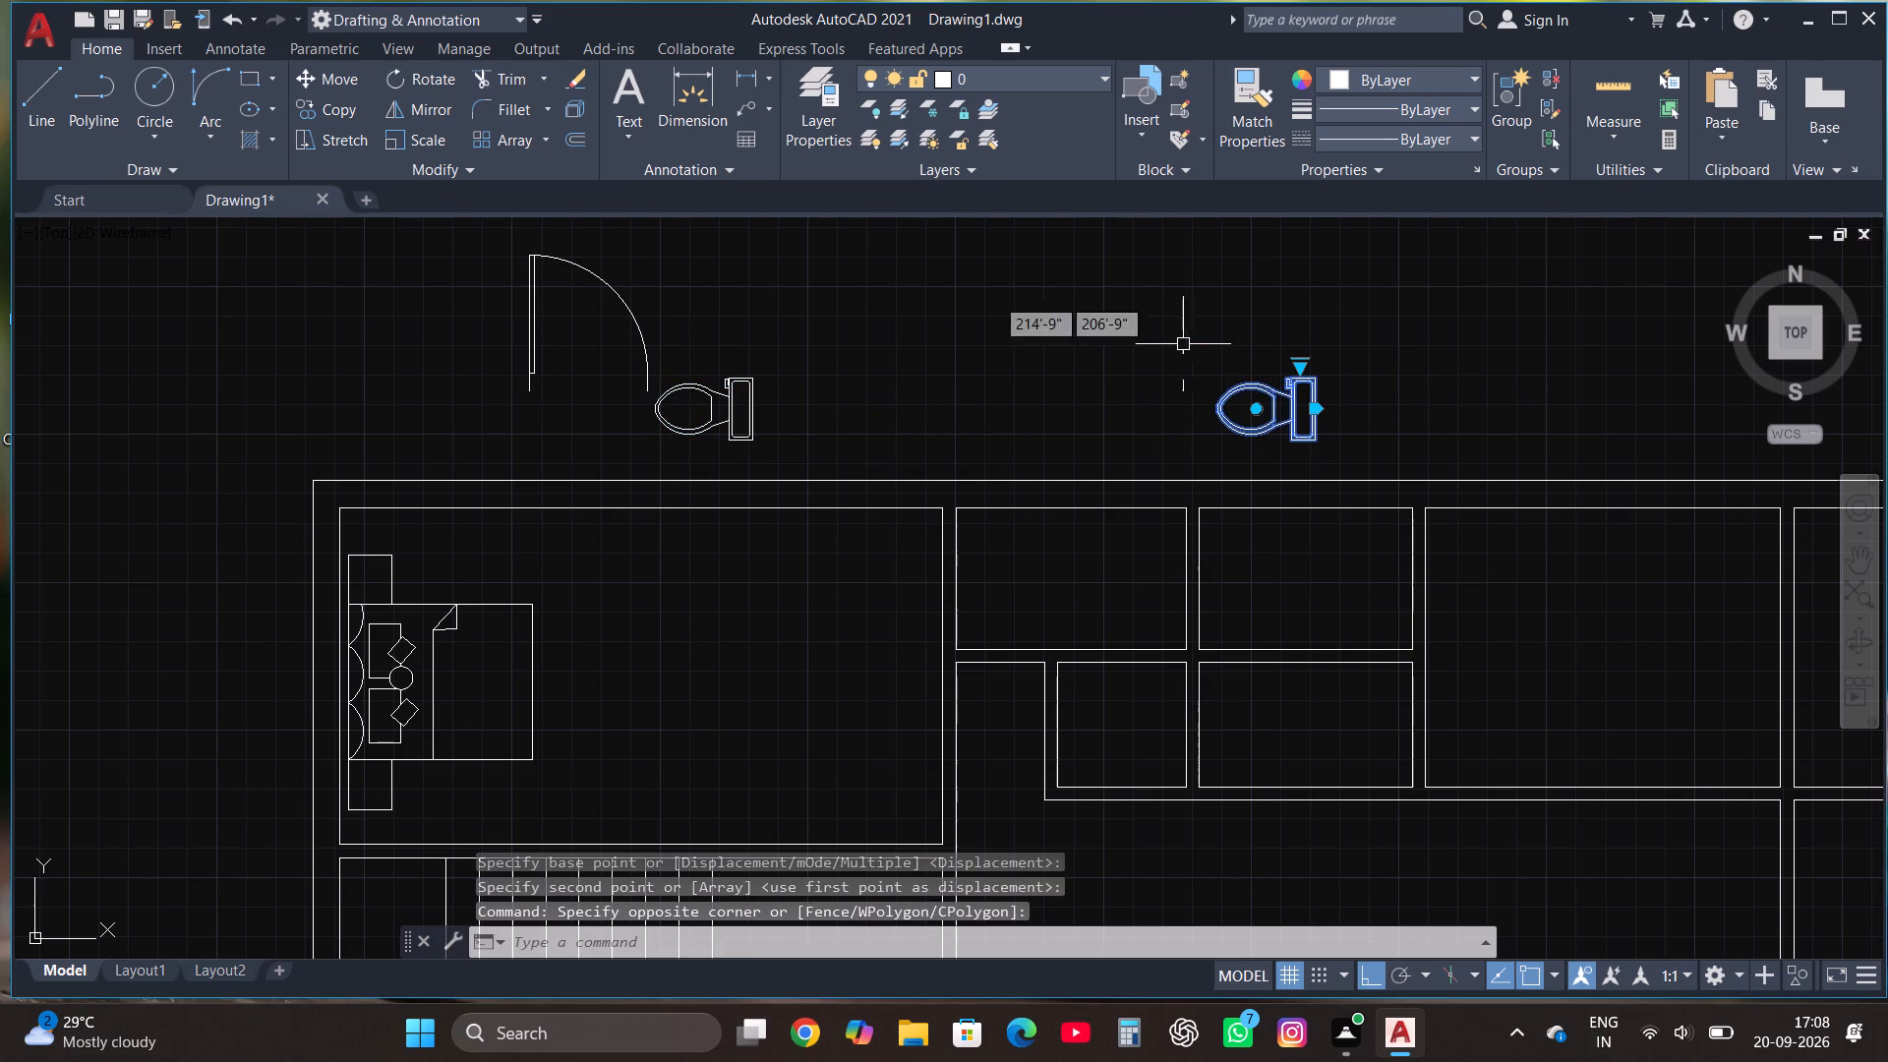
{"action": "left_click", "coordinate": [430, 109]}
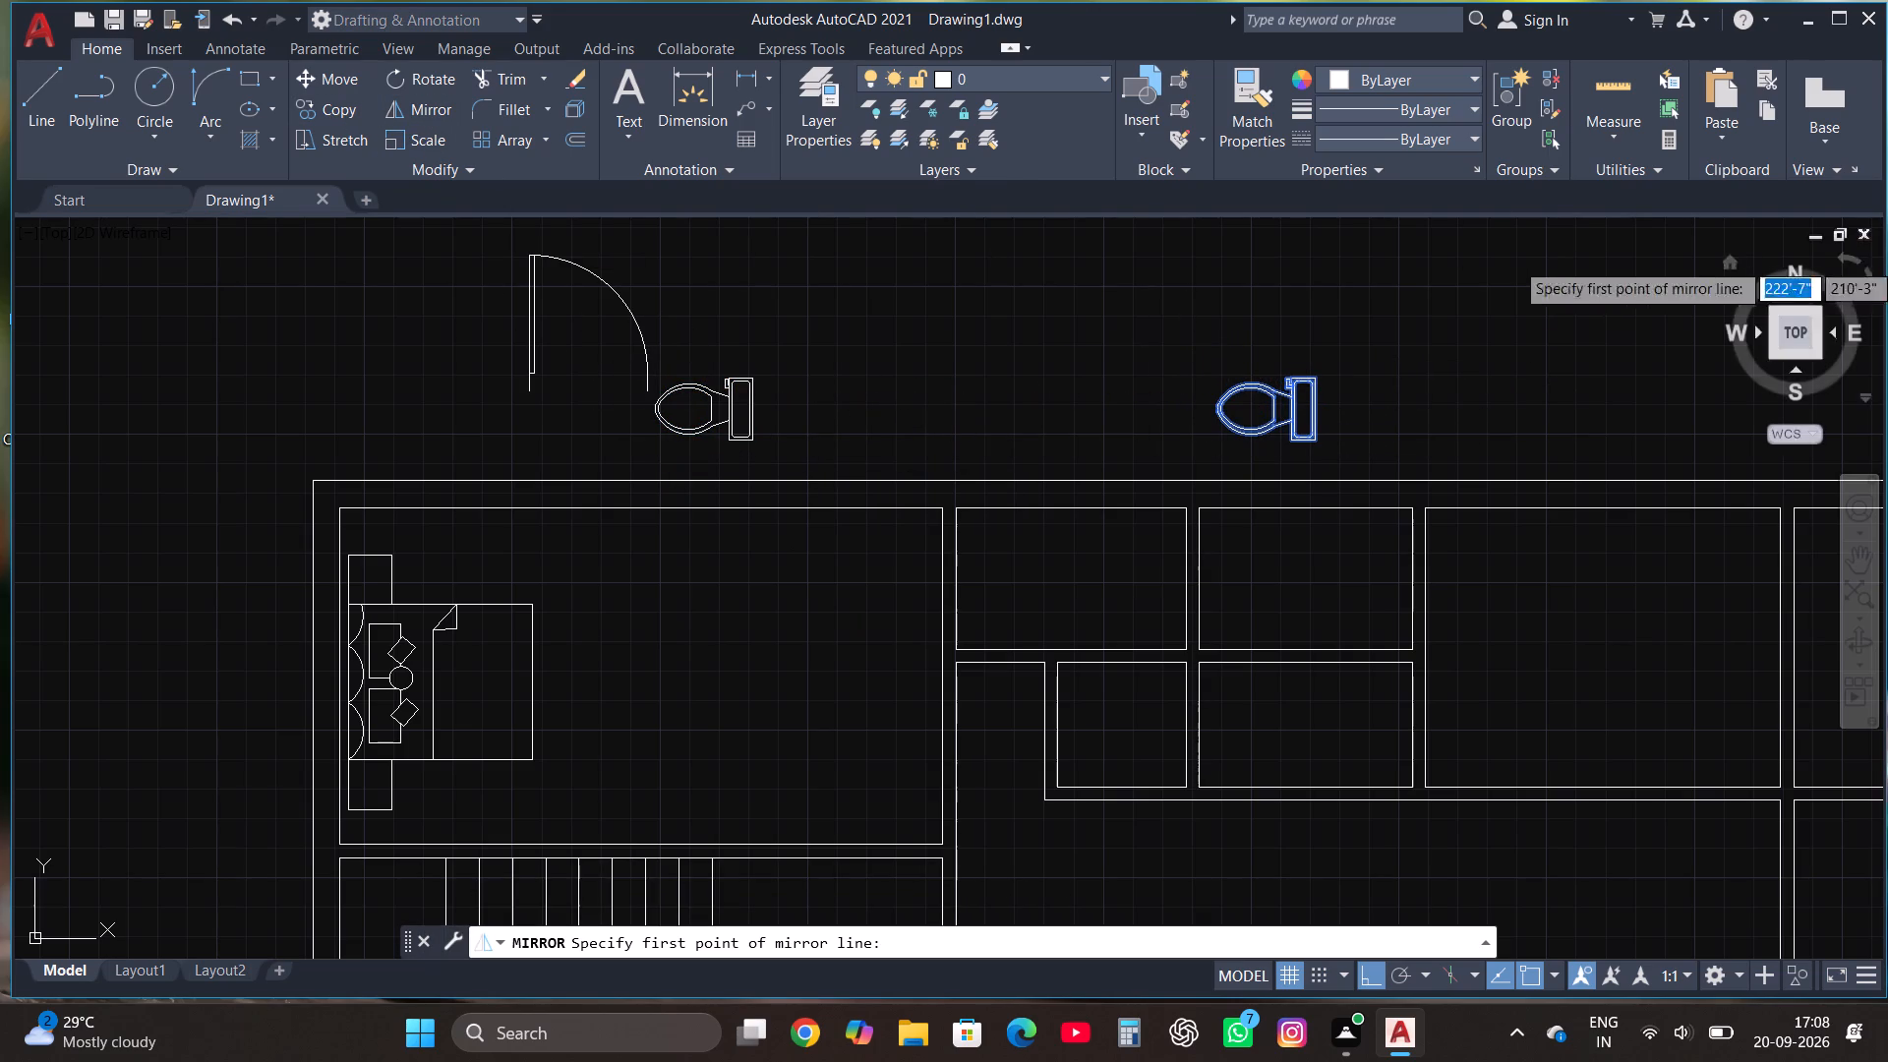
{"action": "left_click", "coordinate": [1373, 406]}
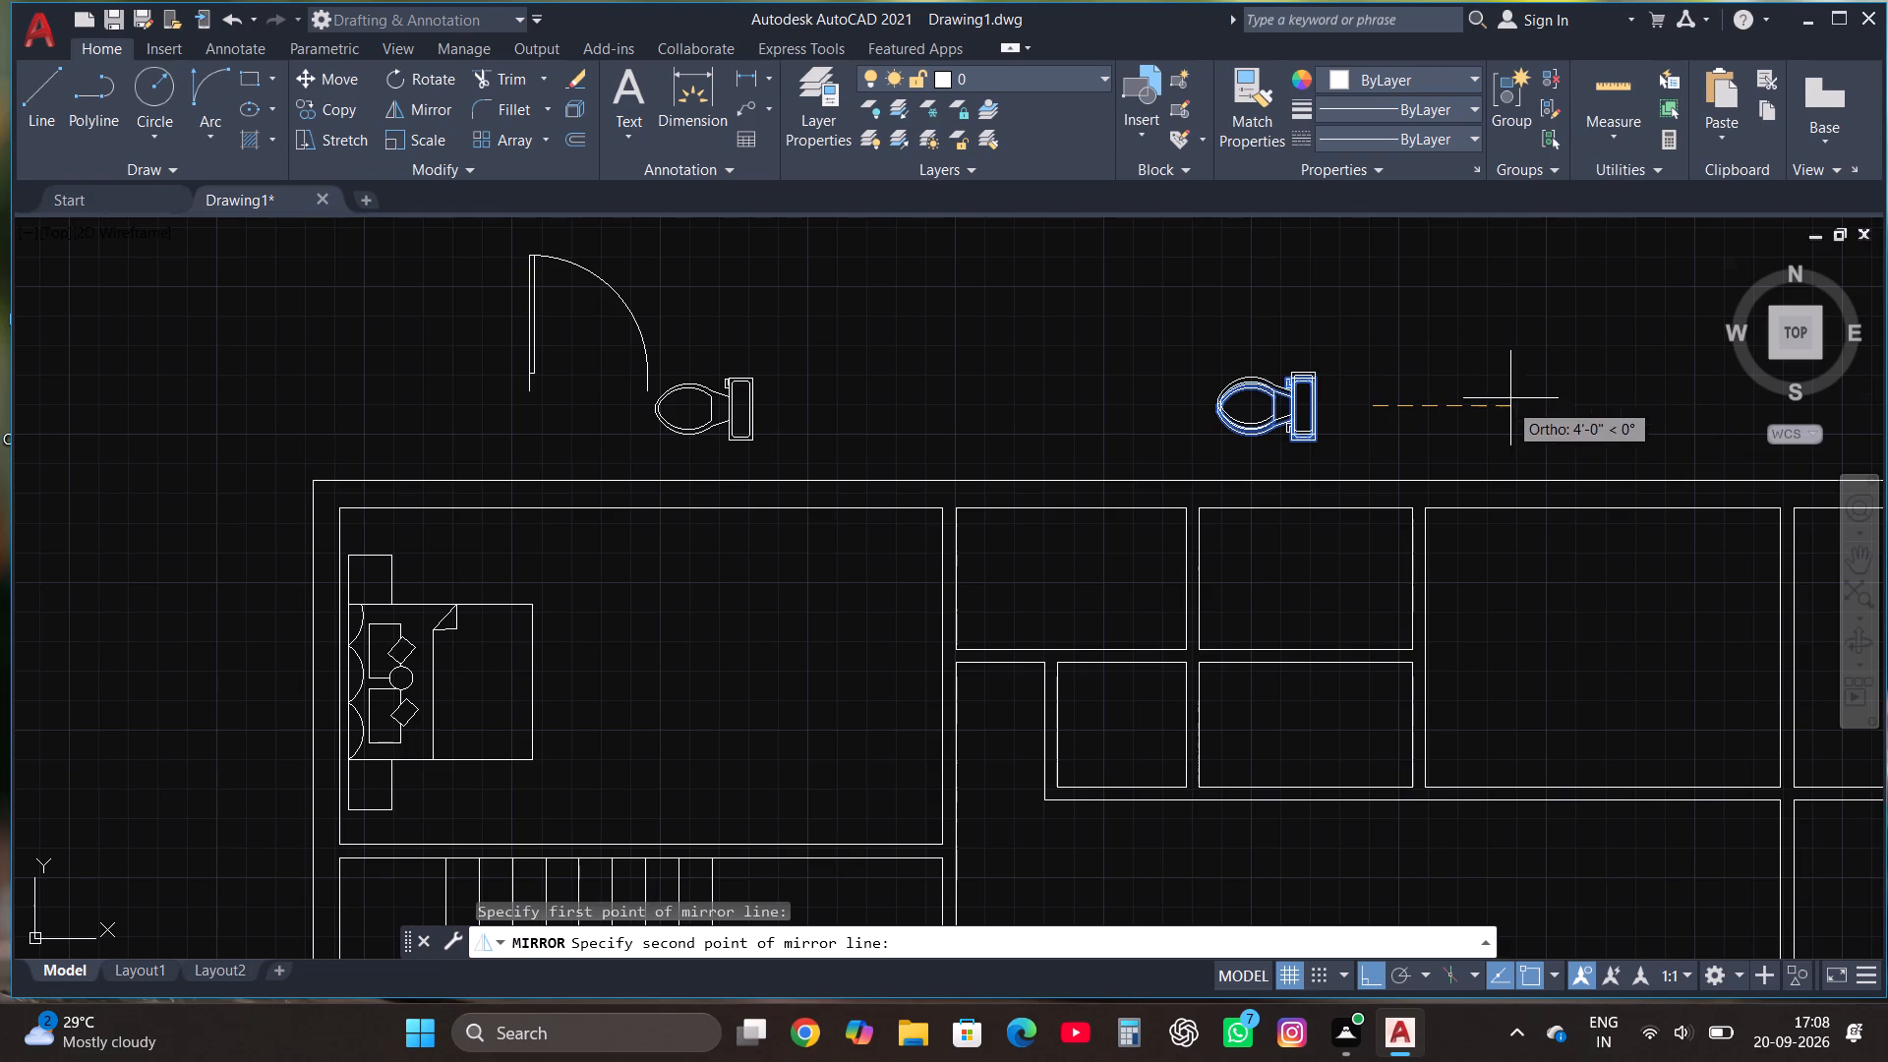
{"action": "left_click", "coordinate": [1229, 577]}
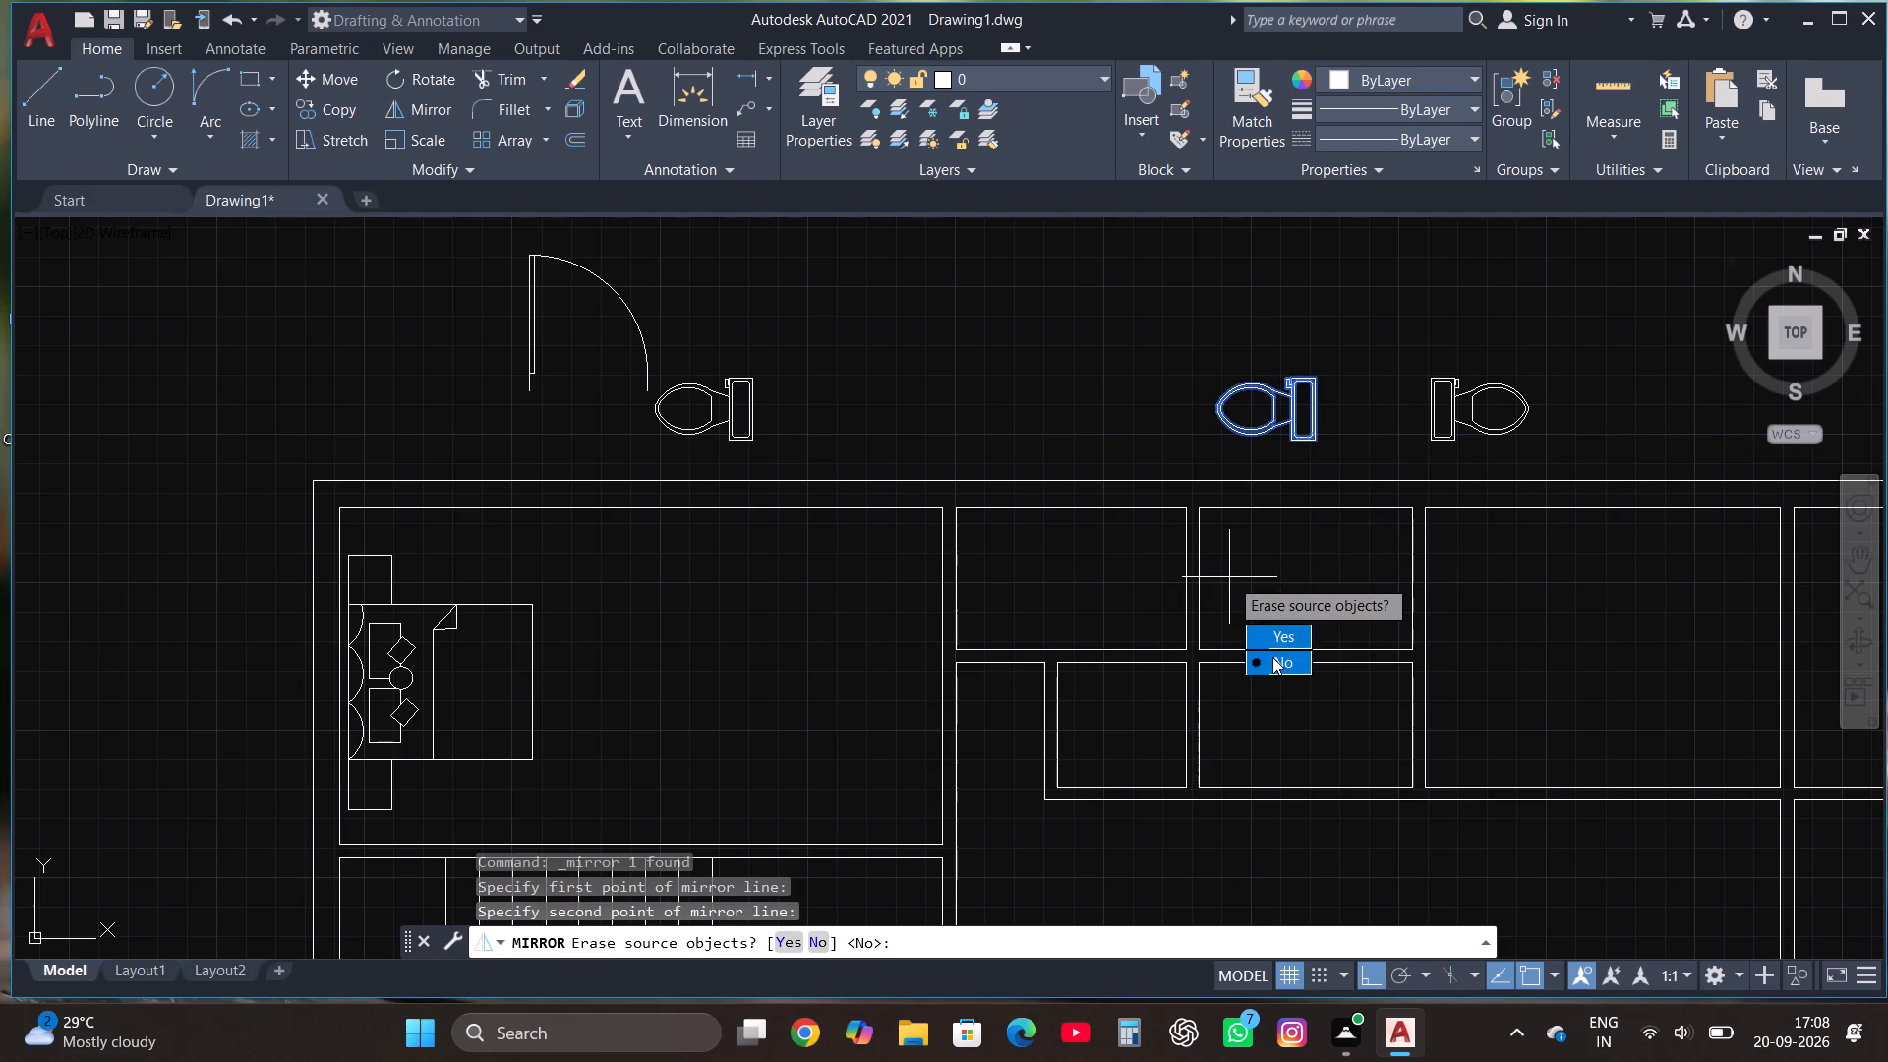
{"action": "left_click_drag", "start_coordinate": [1272, 657], "coordinate": [1229, 577]}
Move the west-facing toilet copy by its tank's northeast corner to just inside the northeast corner of the northwestern small room.
{"action": "scroll", "coordinate": [1068, 513], "scroll_direction": "down", "scroll_amount": 1}
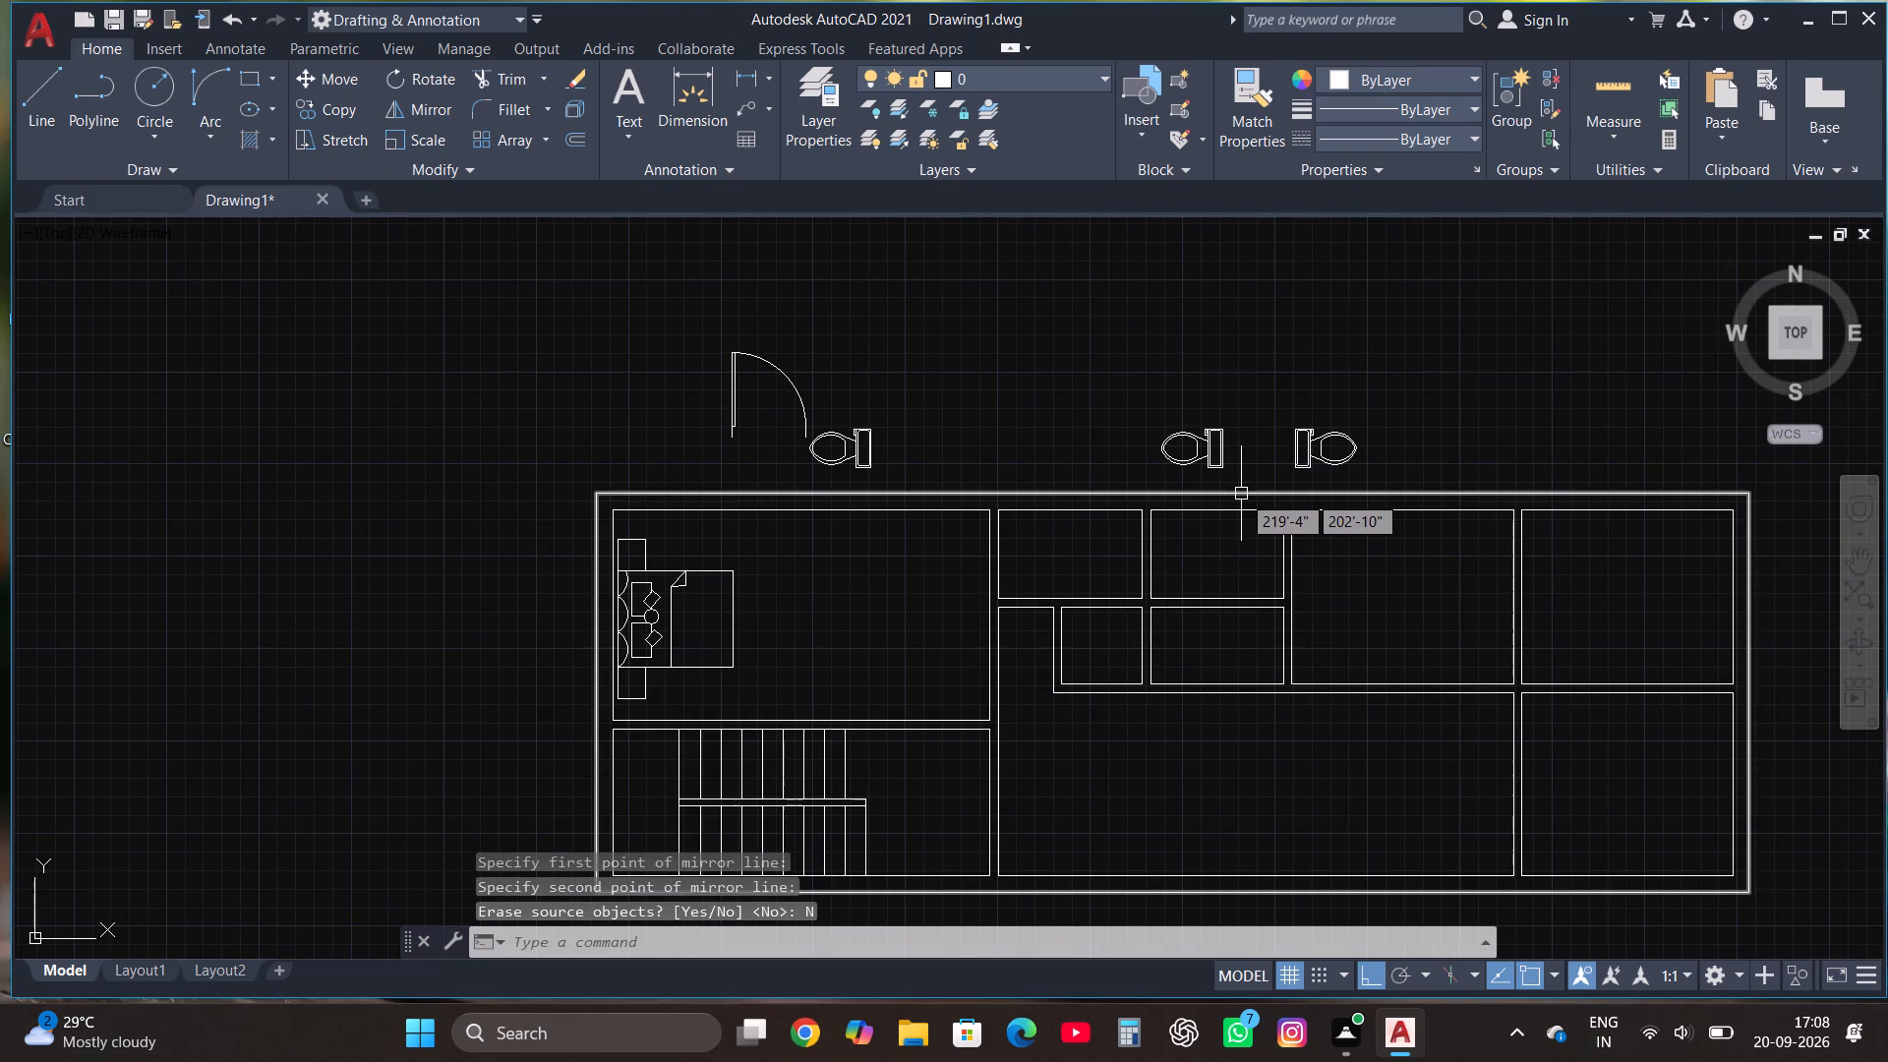
{"action": "scroll", "coordinate": [1241, 494], "scroll_direction": "up", "scroll_amount": 1}
{"action": "left_click", "coordinate": [1179, 415]}
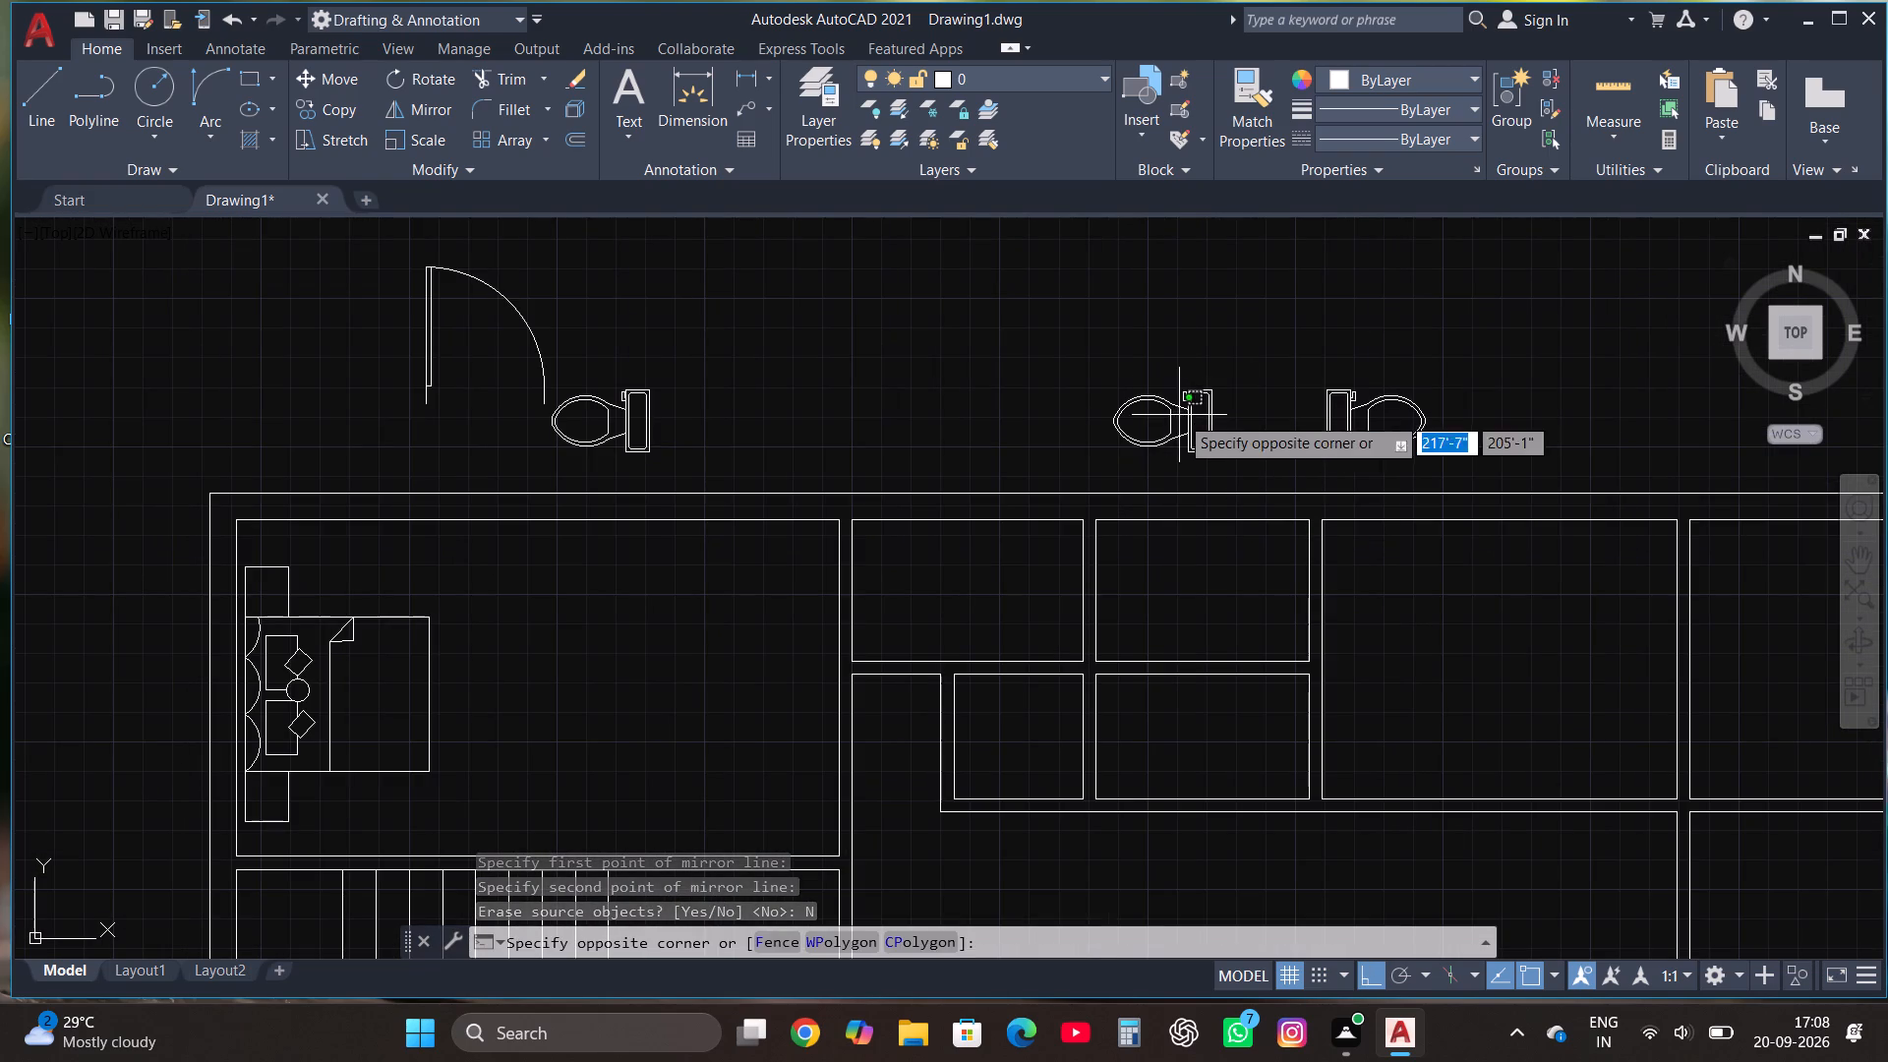
{"action": "left_click", "coordinate": [1076, 409]}
{"action": "left_click", "coordinate": [345, 82]}
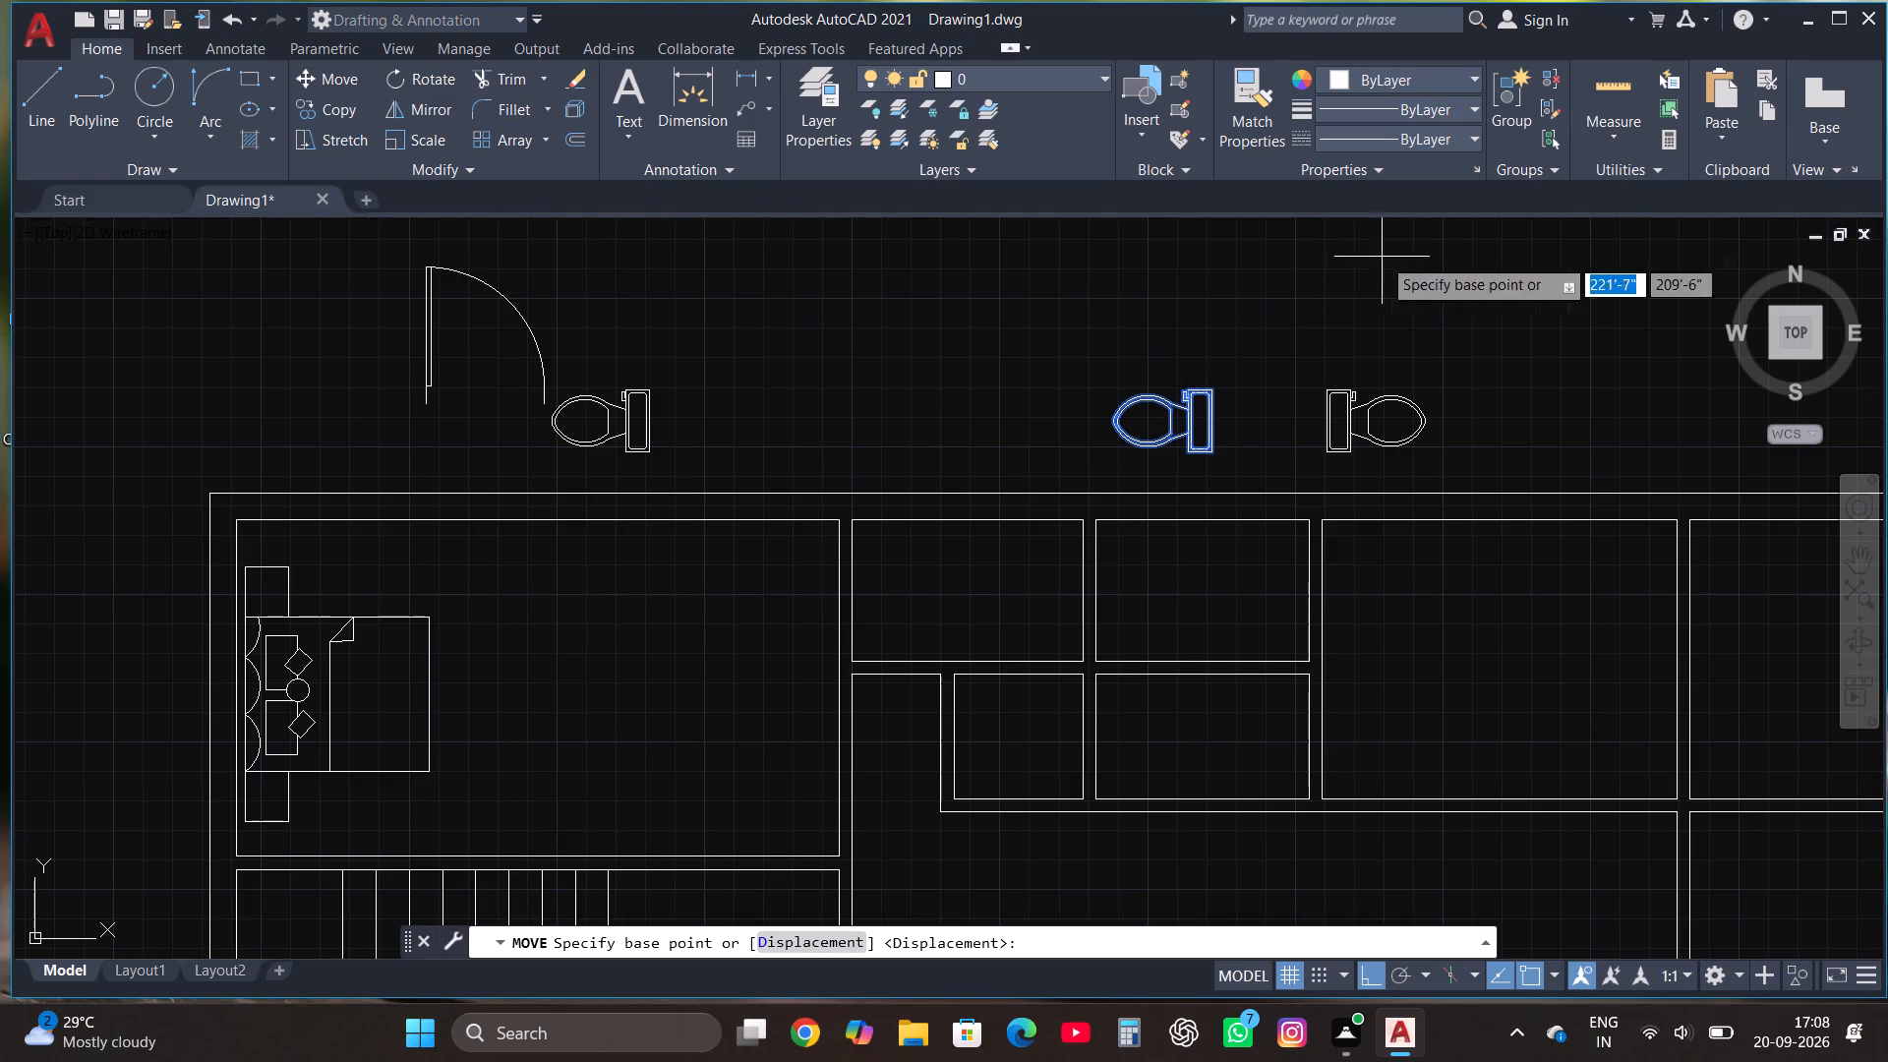
{"action": "scroll", "coordinate": [1221, 367], "scroll_direction": "up", "scroll_amount": 4}
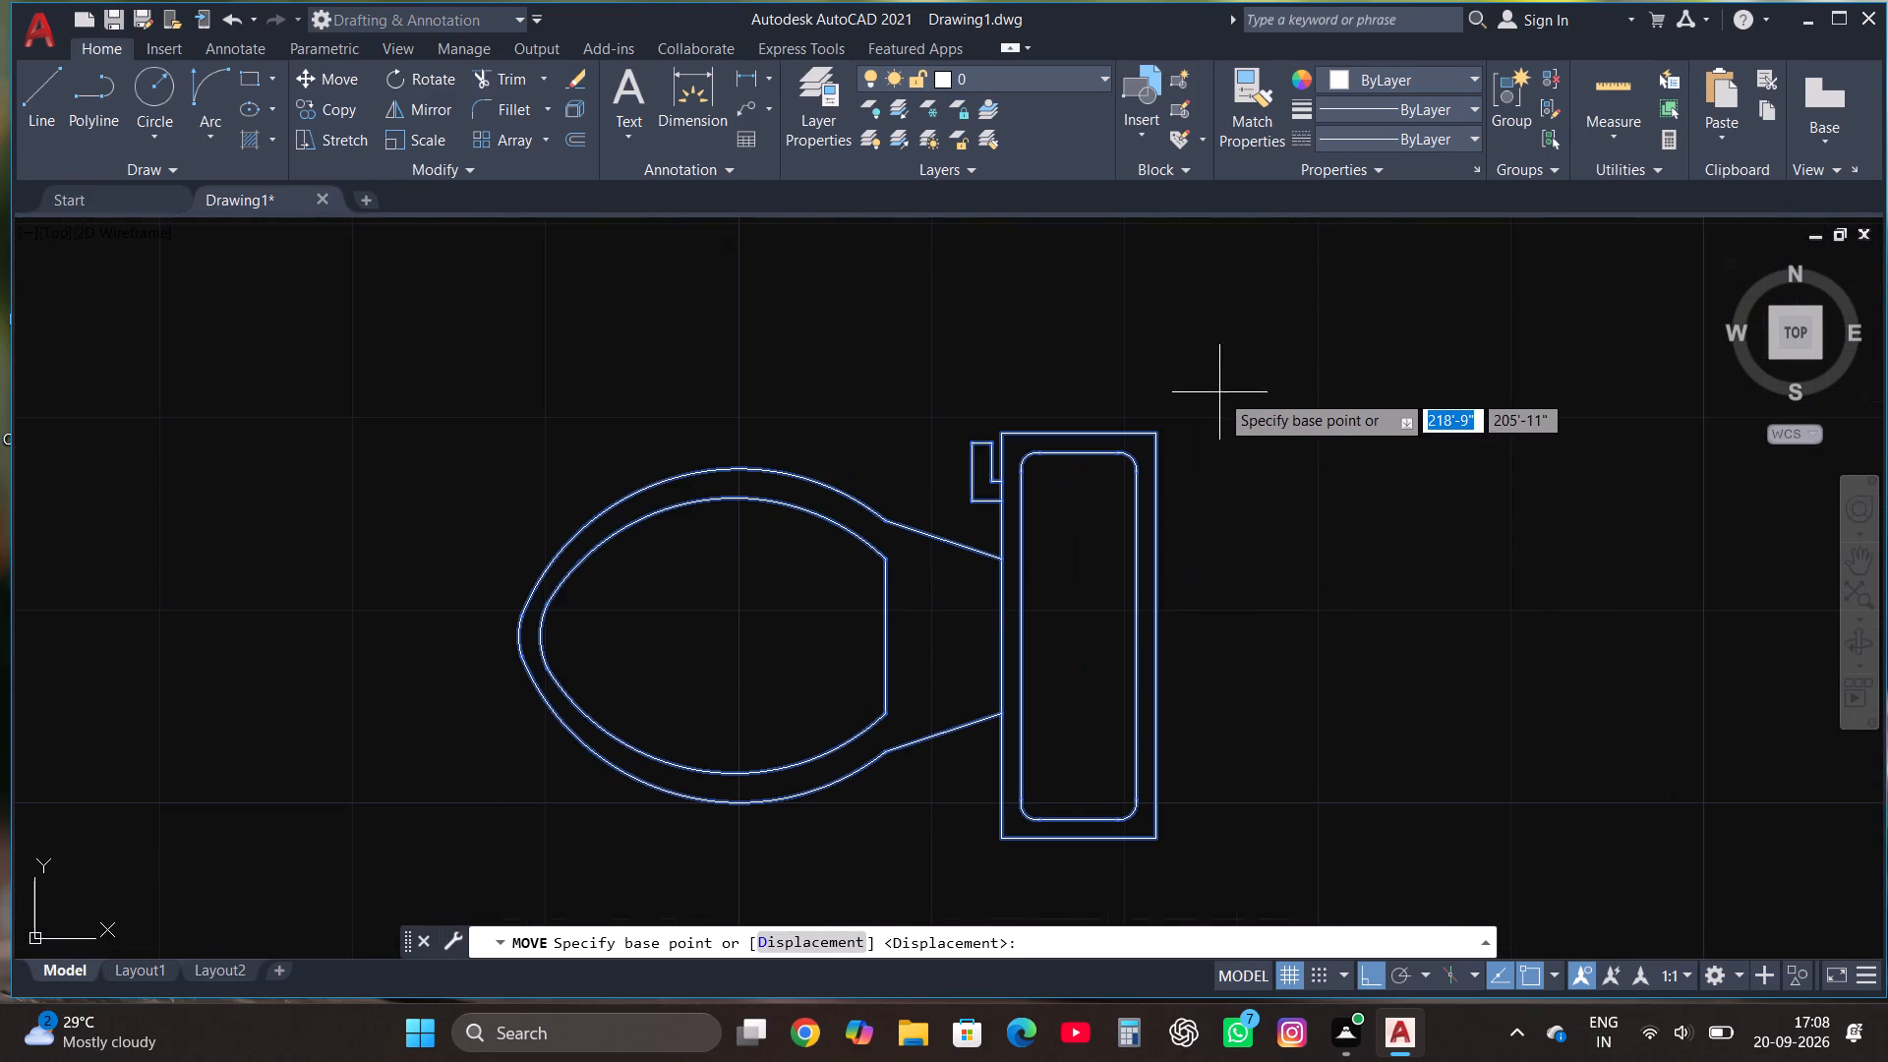
{"action": "left_click", "coordinate": [1158, 431]}
{"action": "scroll", "coordinate": [1165, 343], "scroll_direction": "down", "scroll_amount": 3}
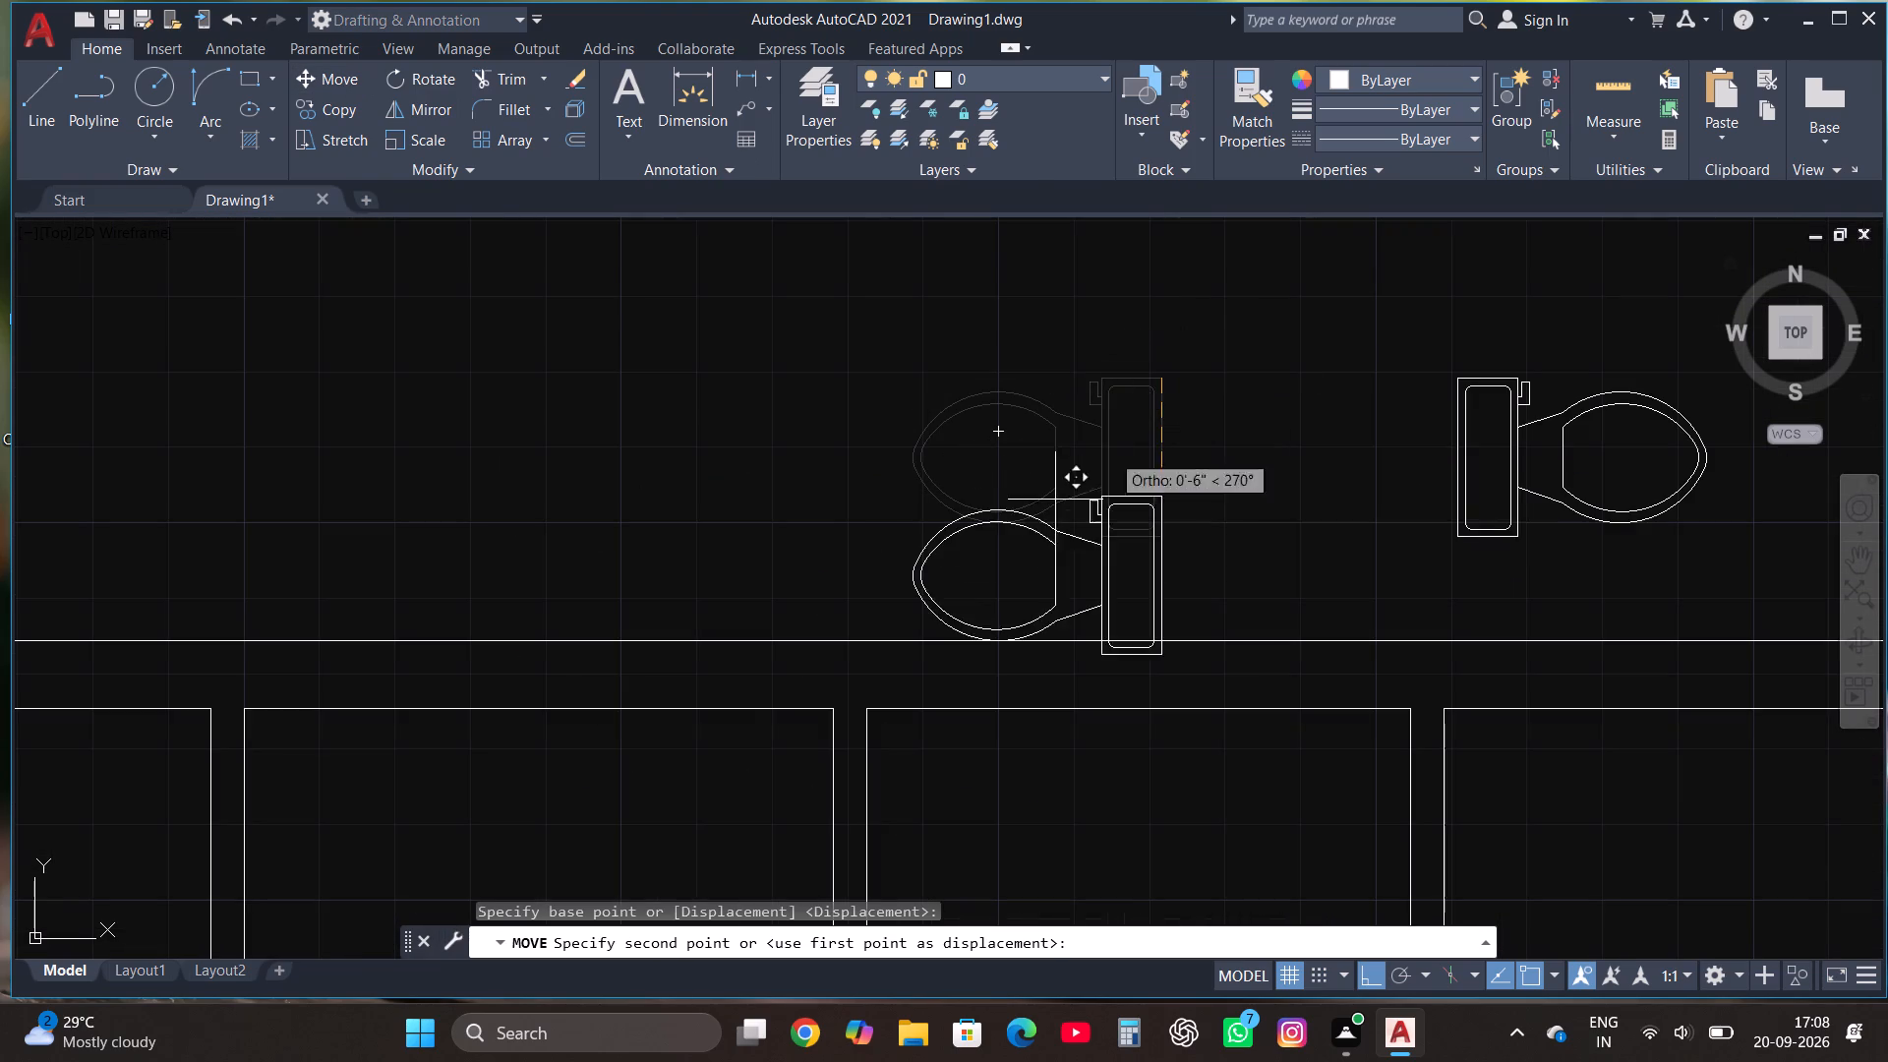
{"action": "key", "text": "F8"}
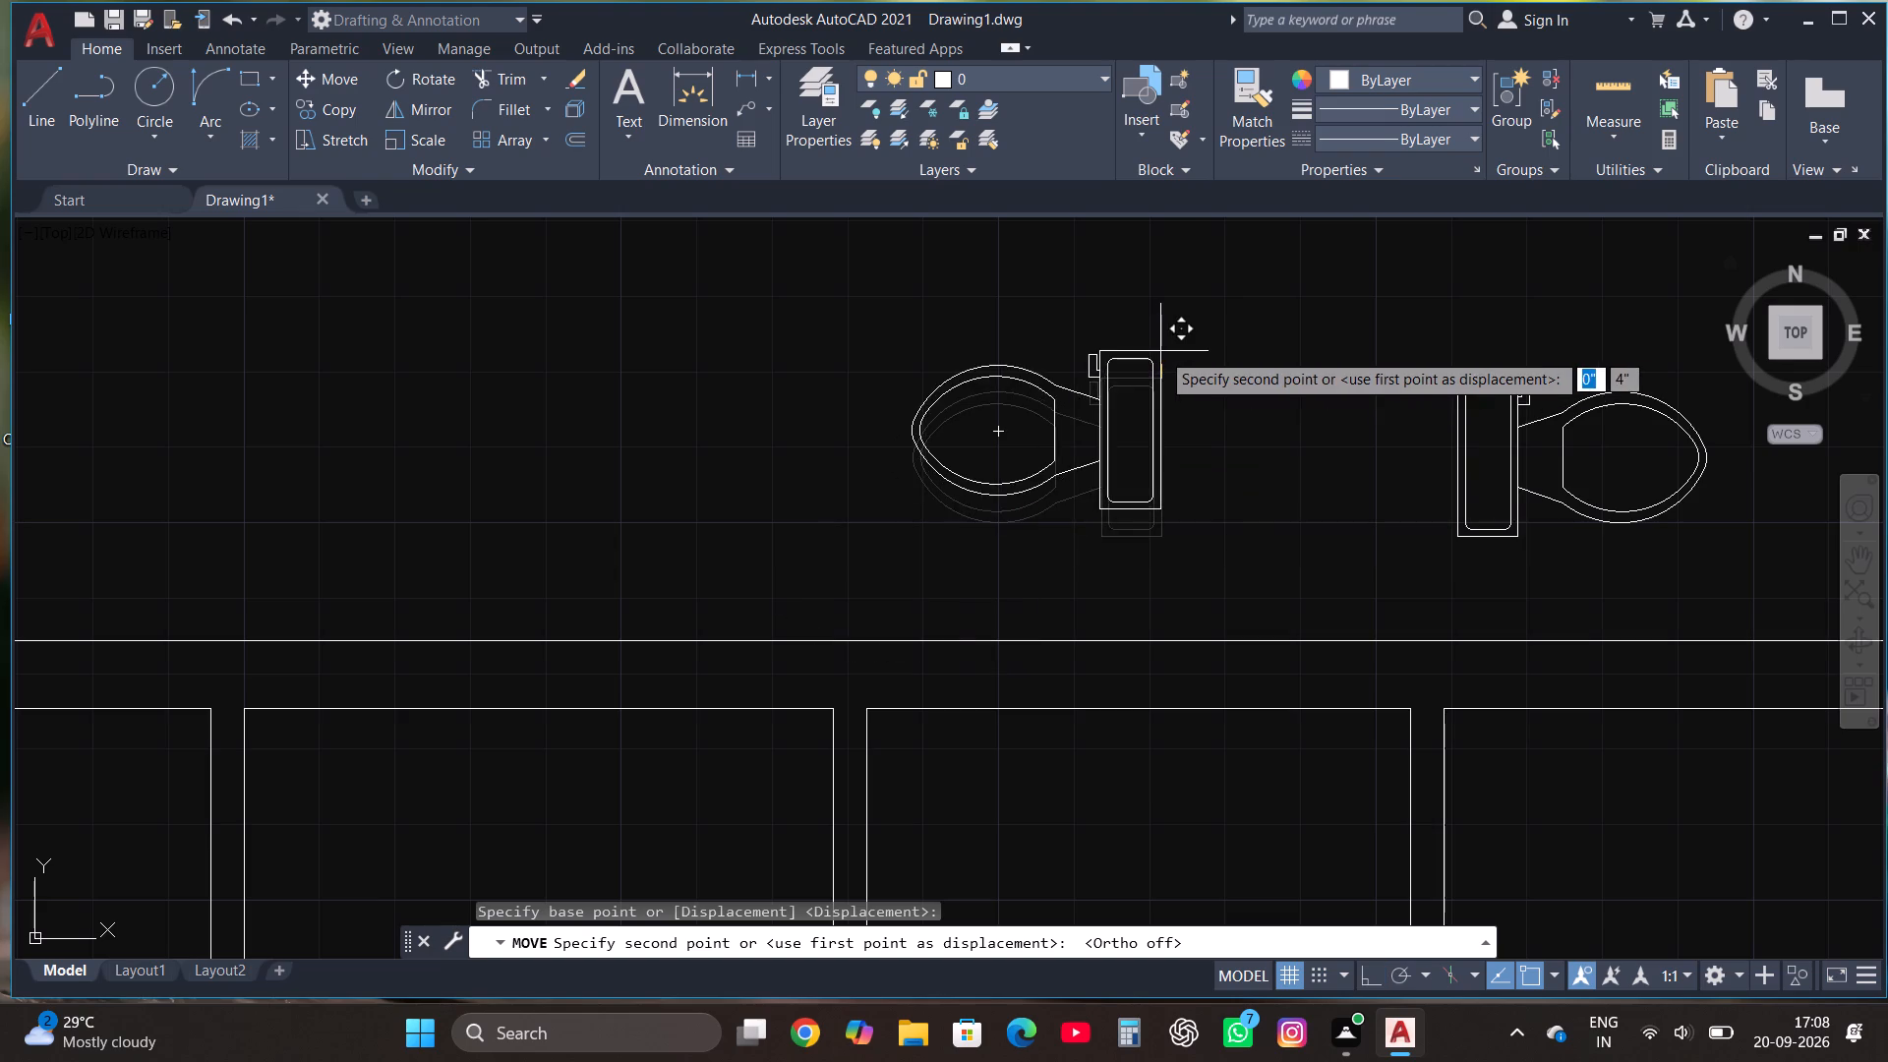
{"action": "scroll", "coordinate": [1160, 351], "scroll_direction": "down", "scroll_amount": 1}
{"action": "scroll", "coordinate": [968, 574], "scroll_direction": "up", "scroll_amount": 3}
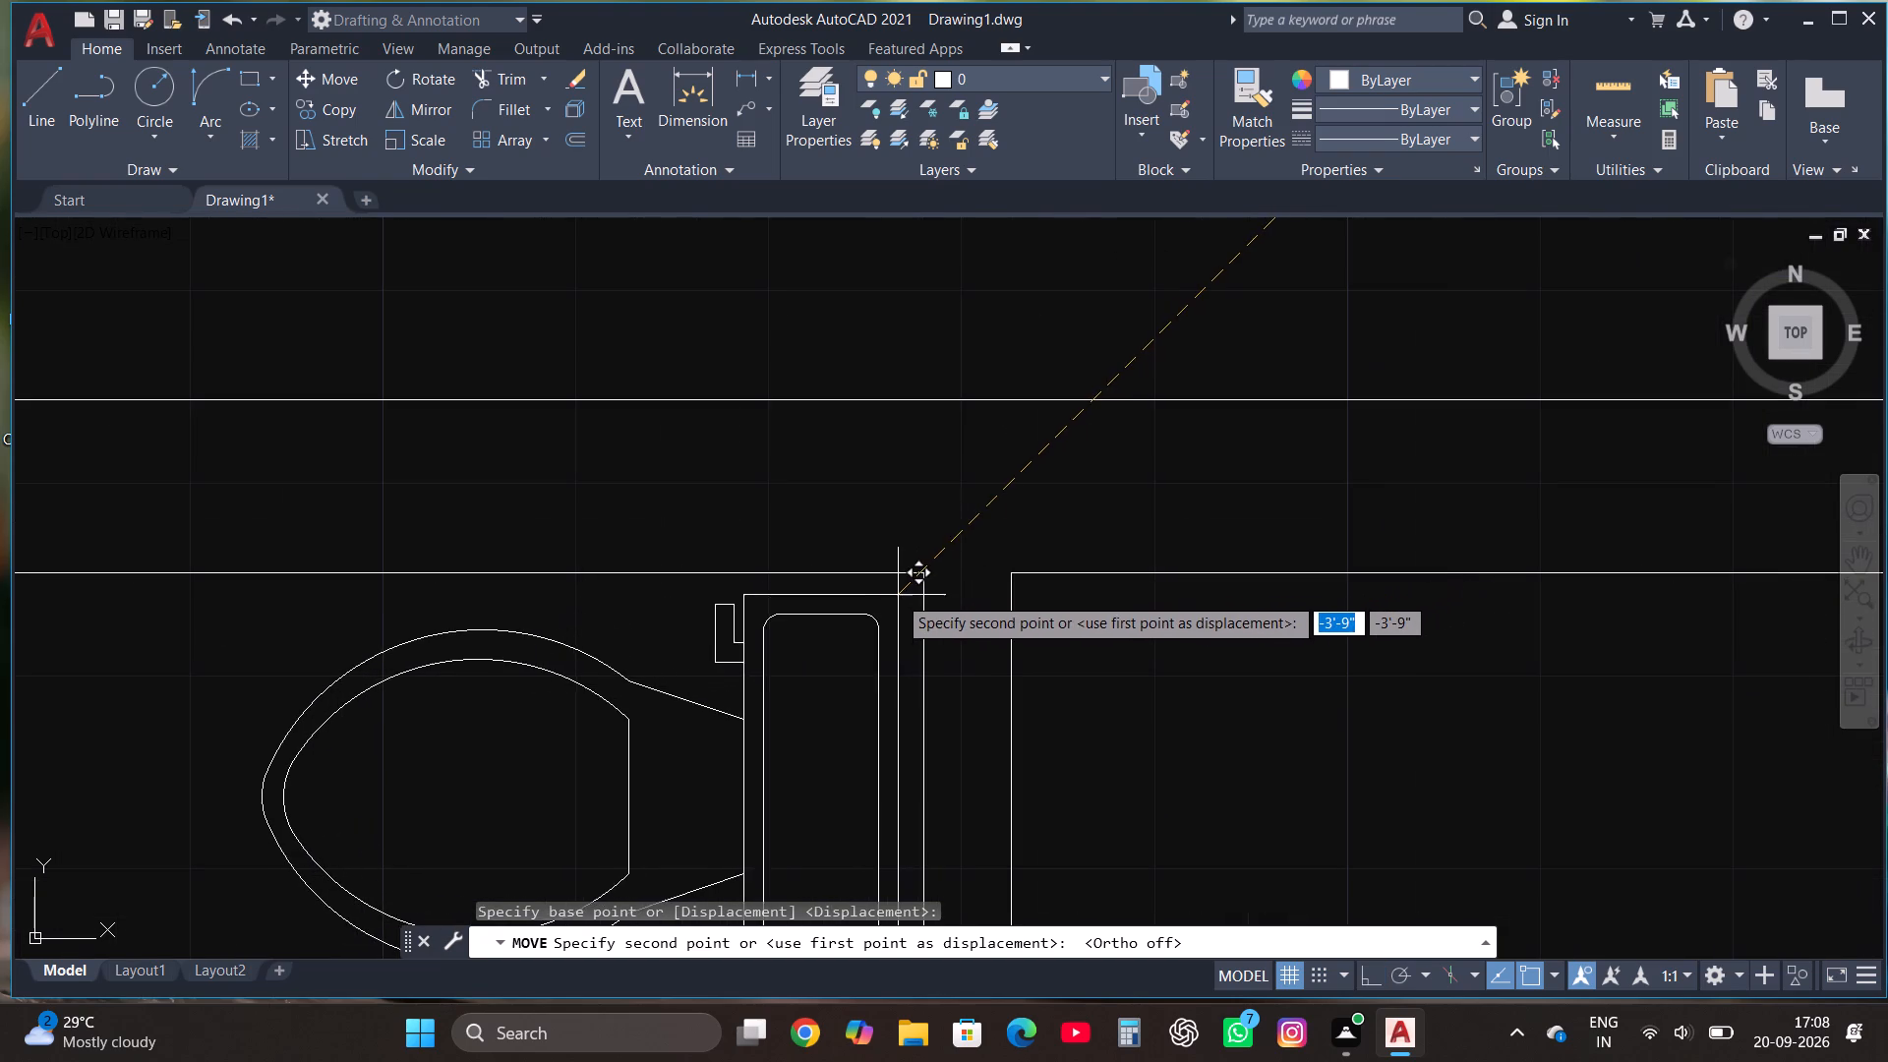
{"action": "left_click", "coordinate": [913, 601]}
Move the east-facing toilet by its tank's northwest corner to just inside the northwest corner of the northeastern small room.
{"action": "scroll", "coordinate": [904, 561], "scroll_direction": "down", "scroll_amount": 5}
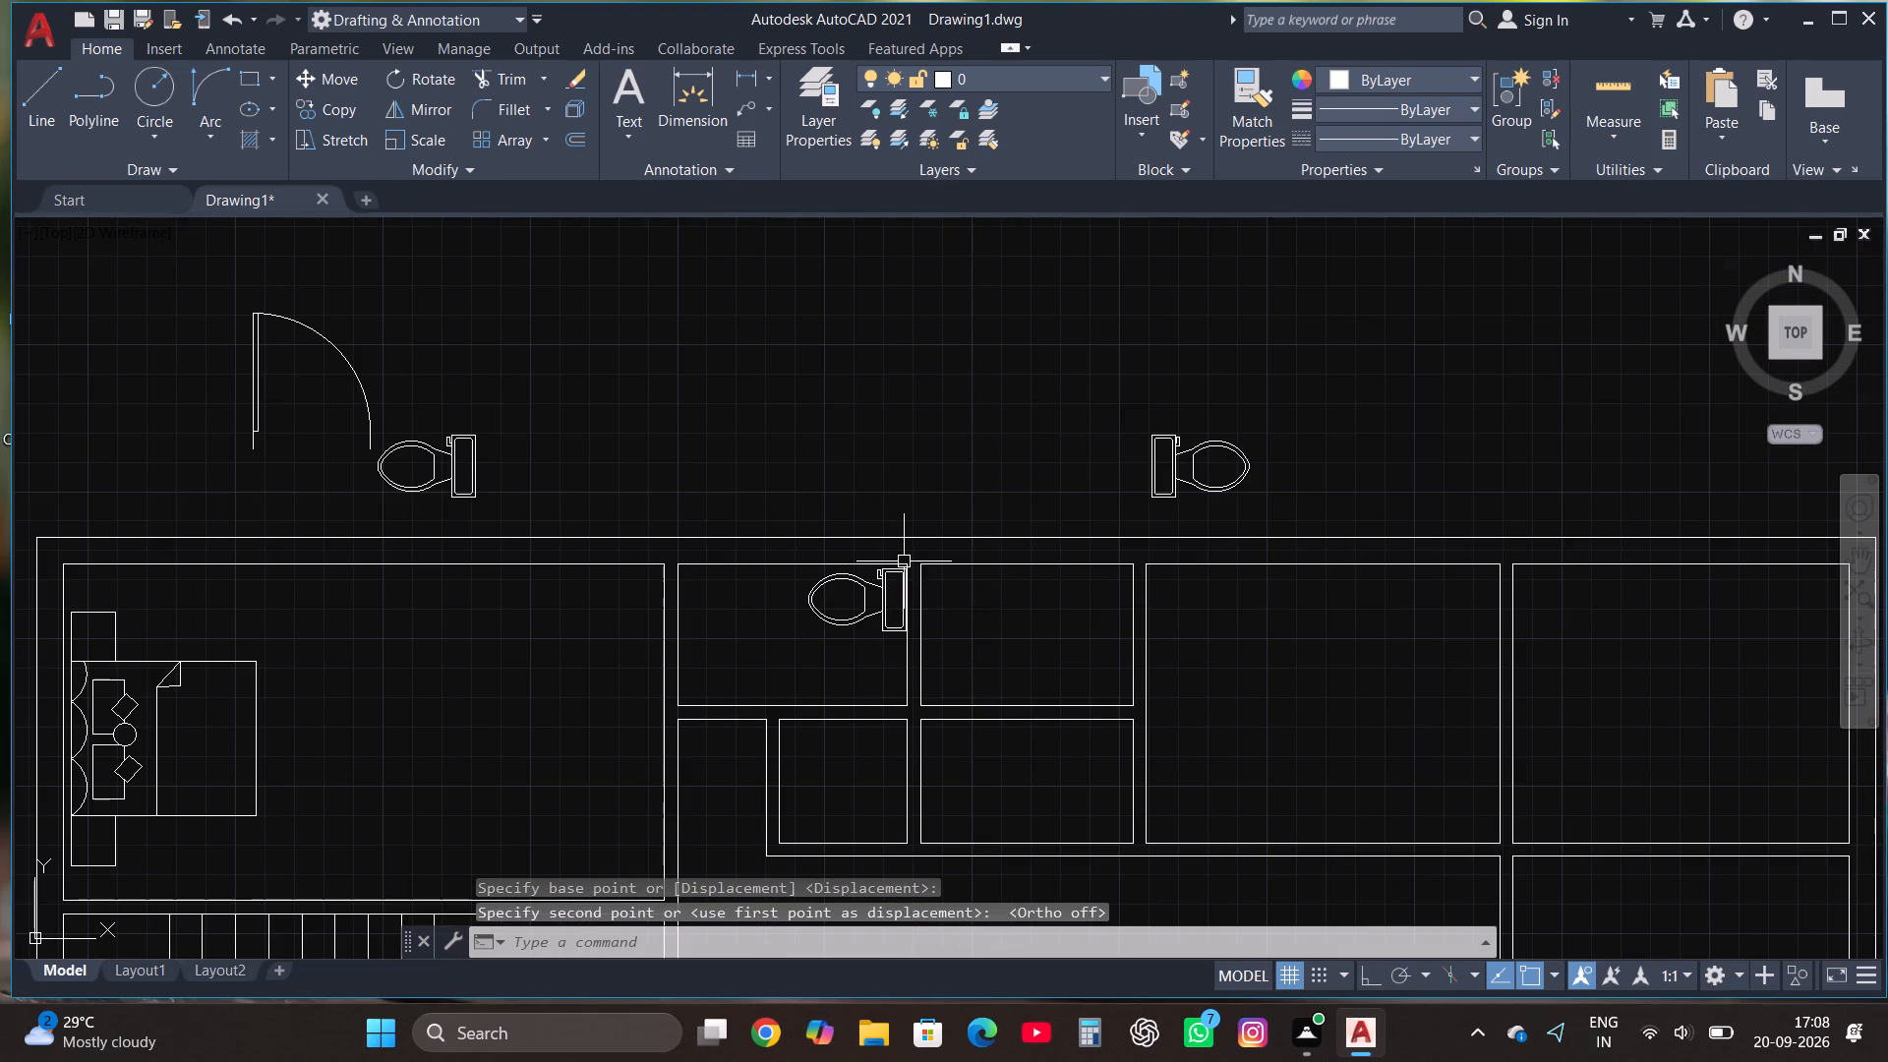
{"action": "left_click", "coordinate": [1190, 456]}
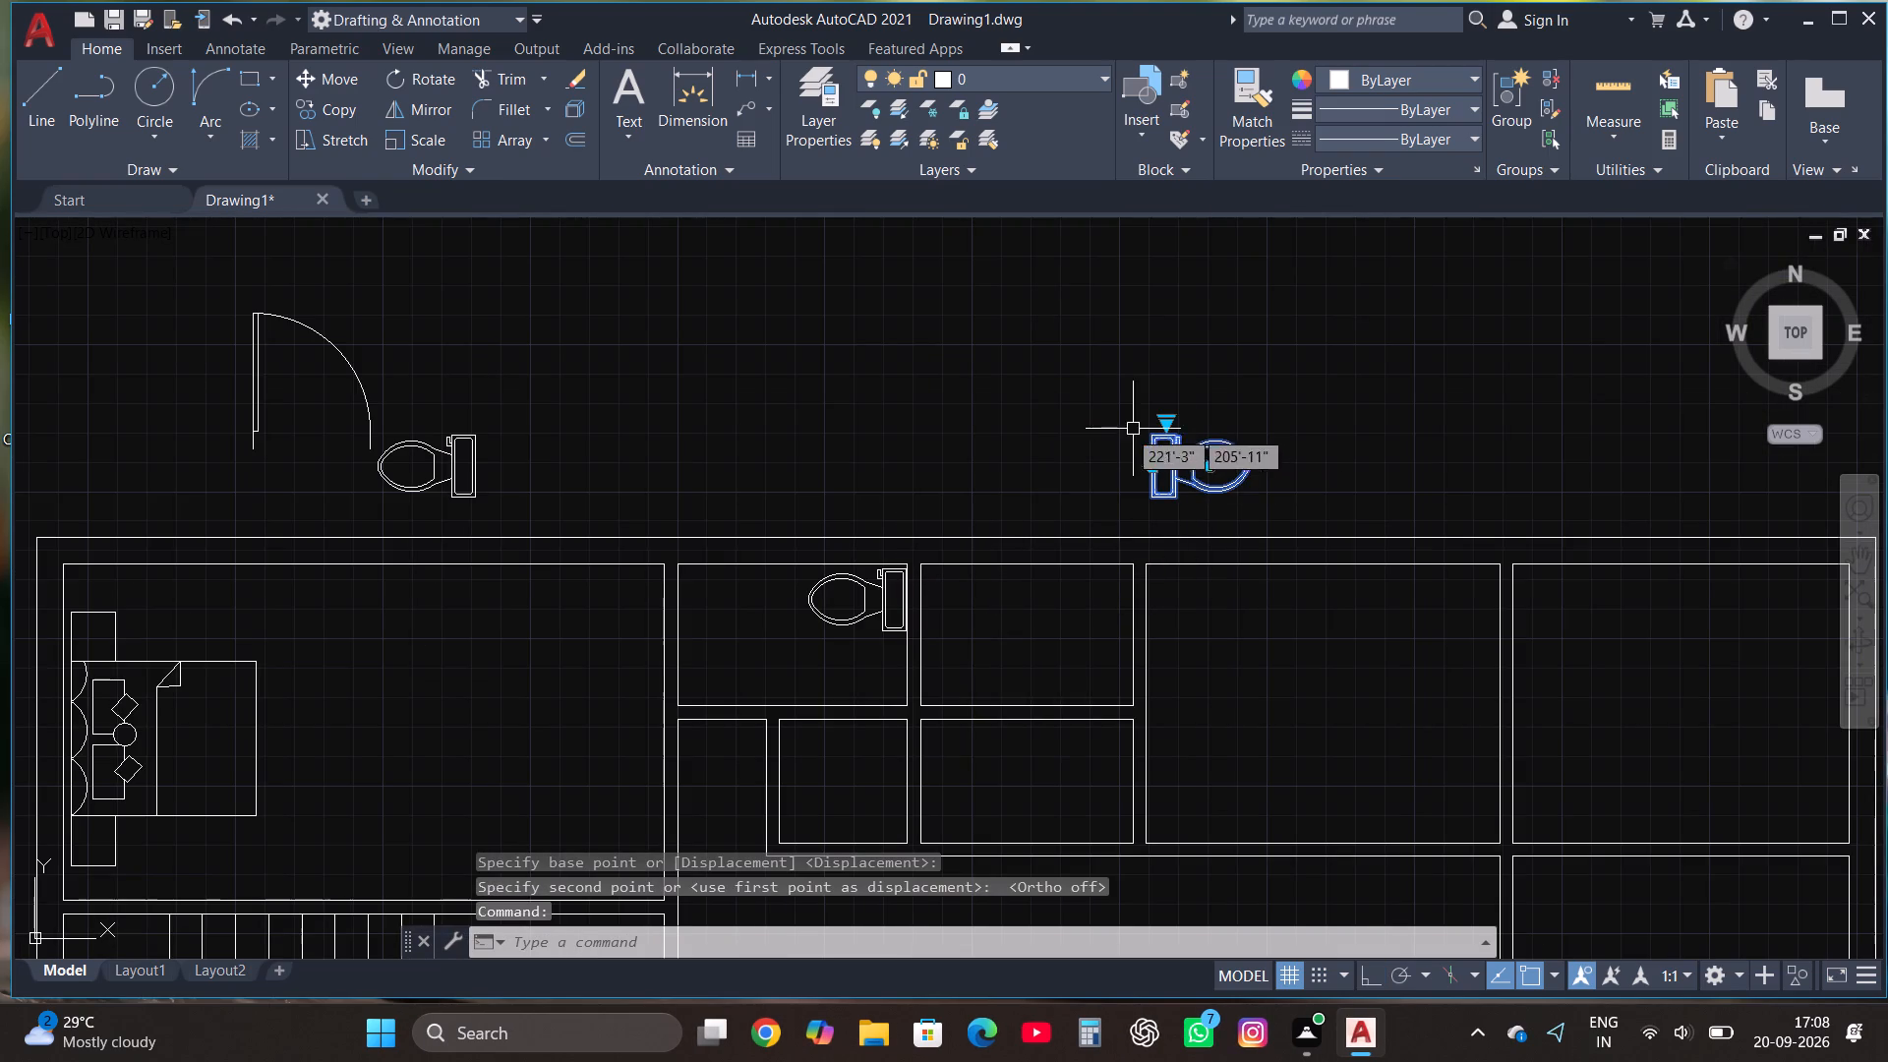
{"action": "left_click", "coordinate": [324, 78]}
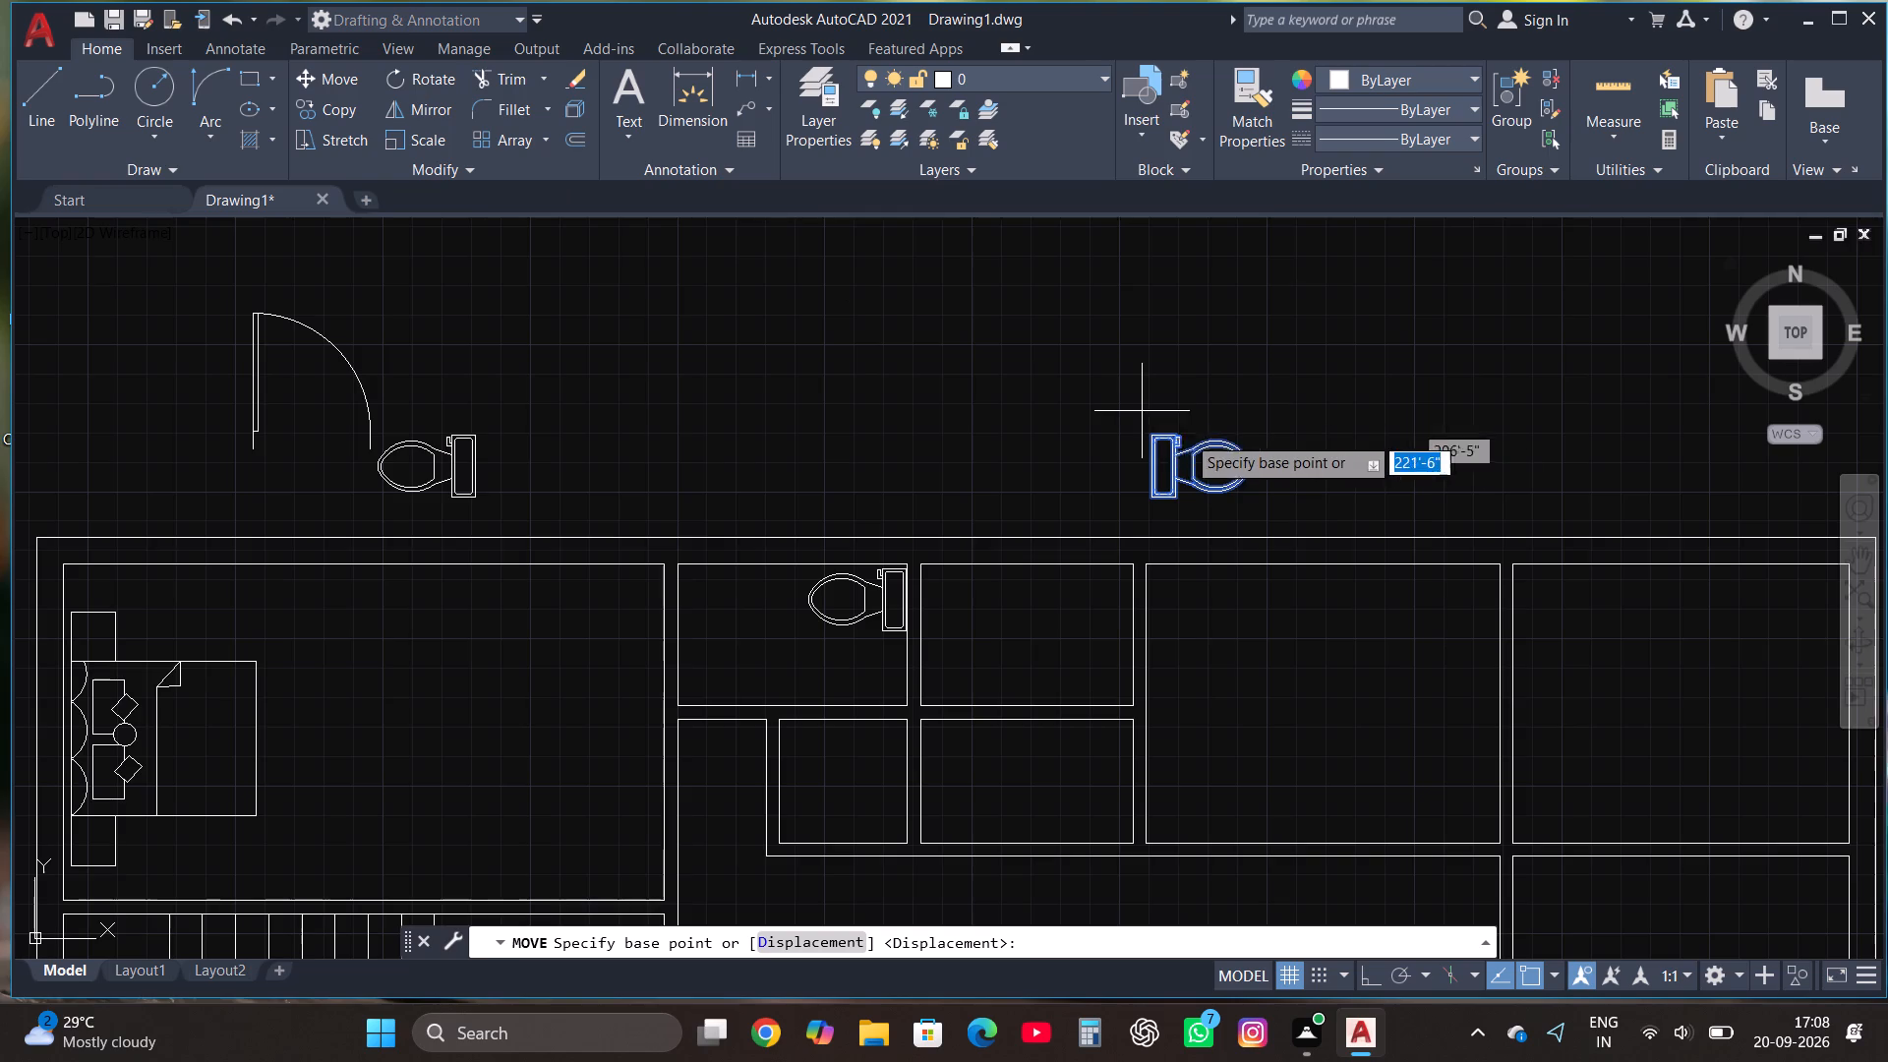
{"action": "scroll", "coordinate": [1207, 436], "scroll_direction": "up", "scroll_amount": 2}
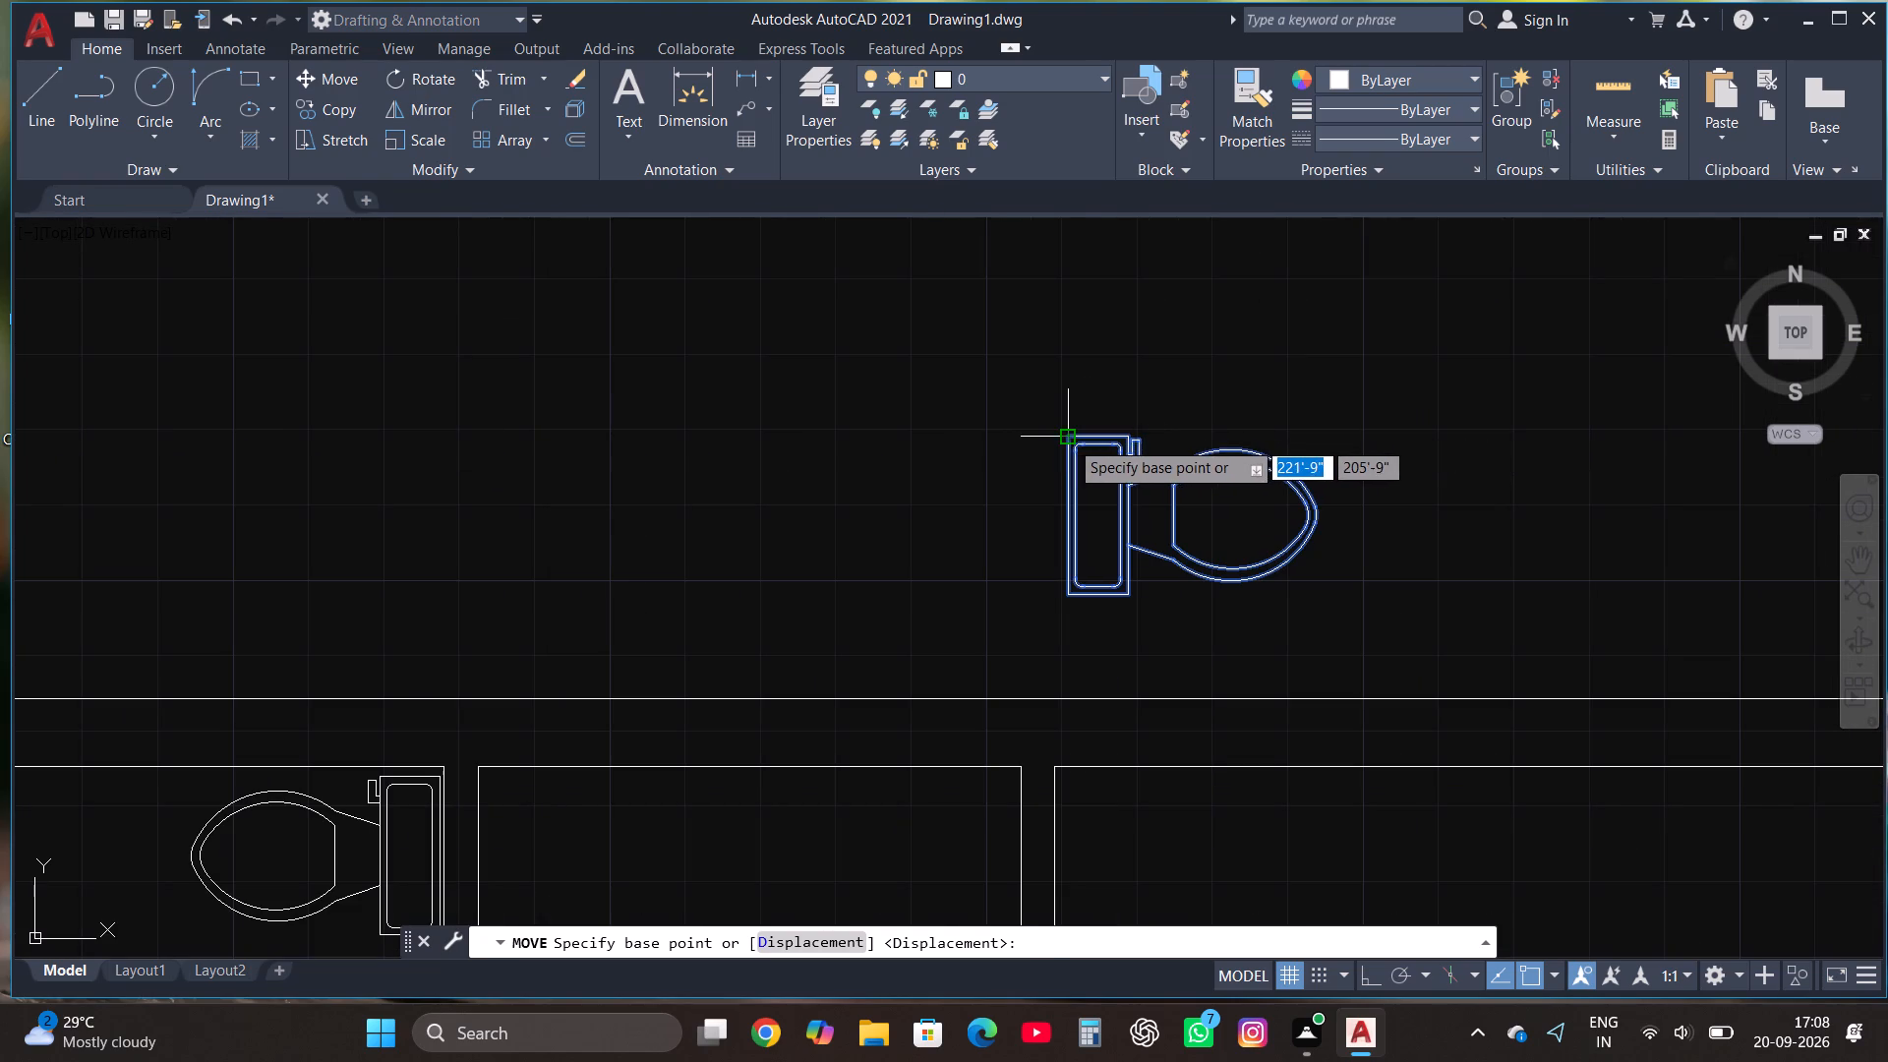
{"action": "left_click", "coordinate": [1069, 440]}
{"action": "scroll", "coordinate": [1069, 440], "scroll_direction": "down", "scroll_amount": 2}
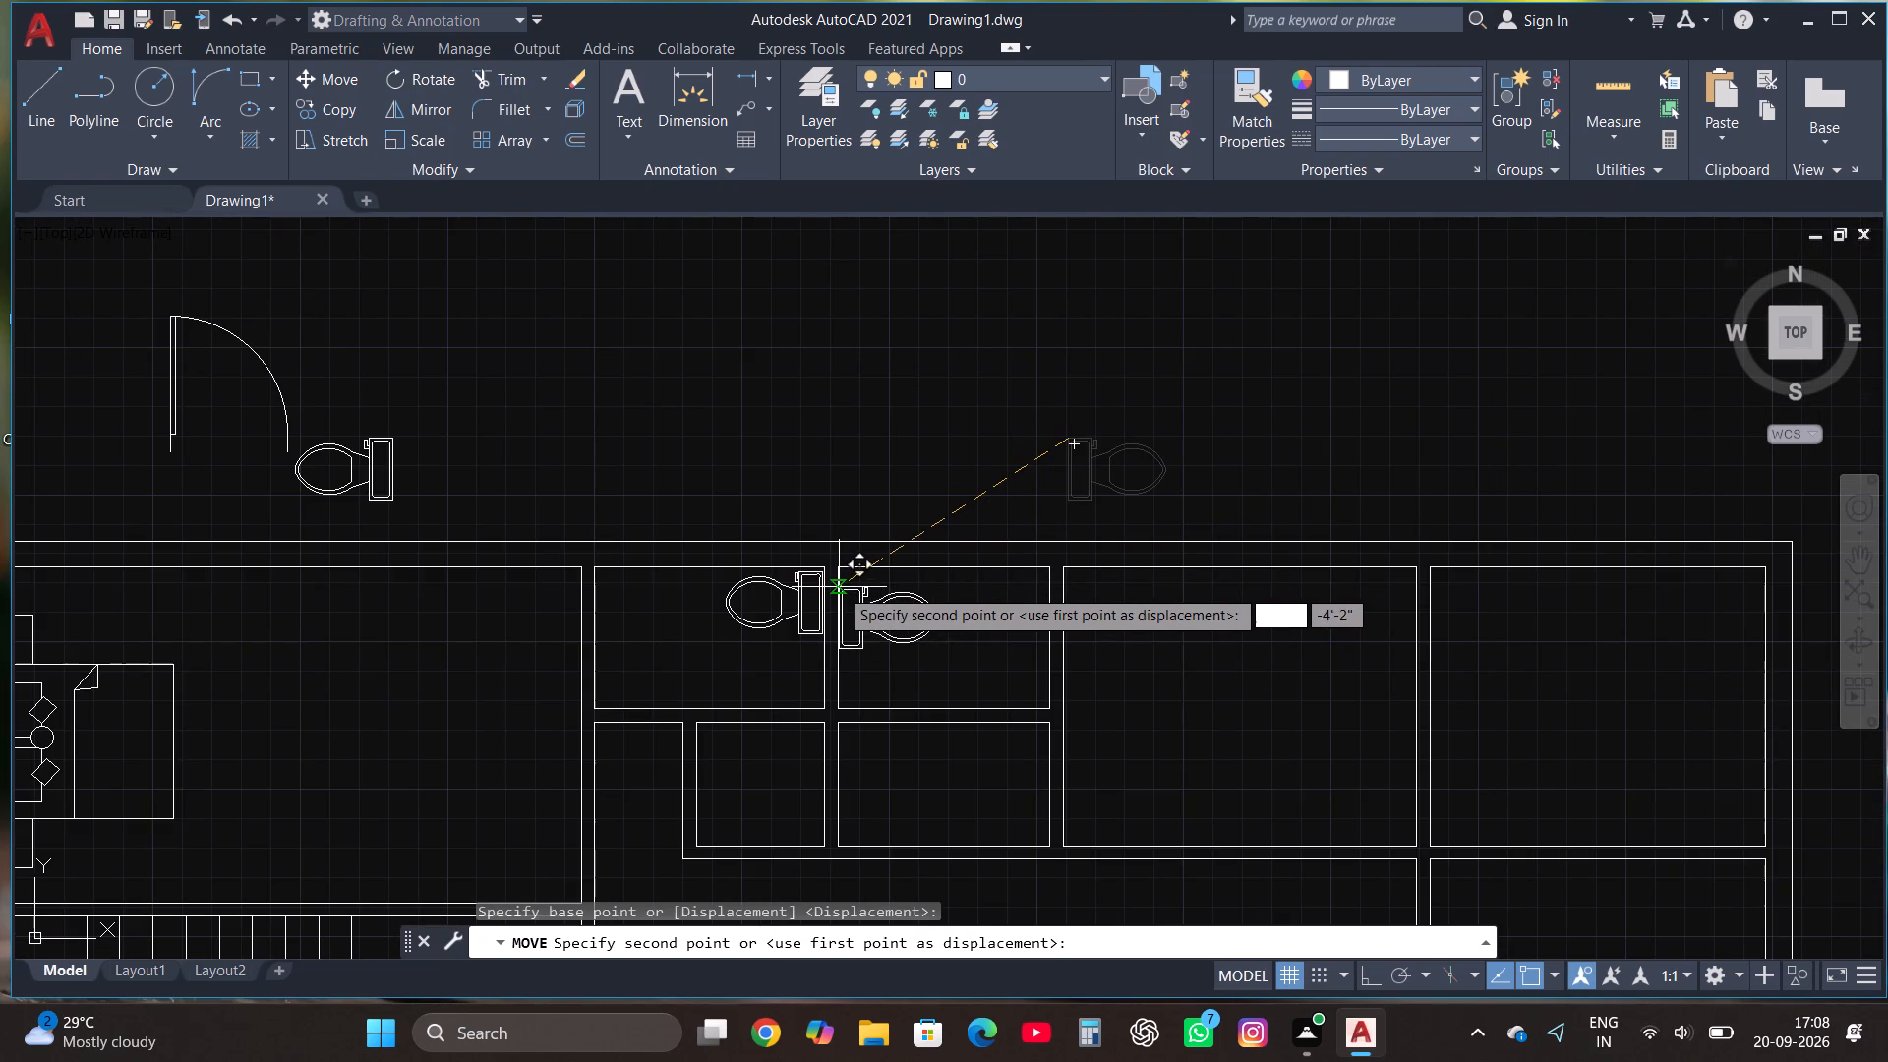
{"action": "scroll", "coordinate": [847, 574], "scroll_direction": "up", "scroll_amount": 5}
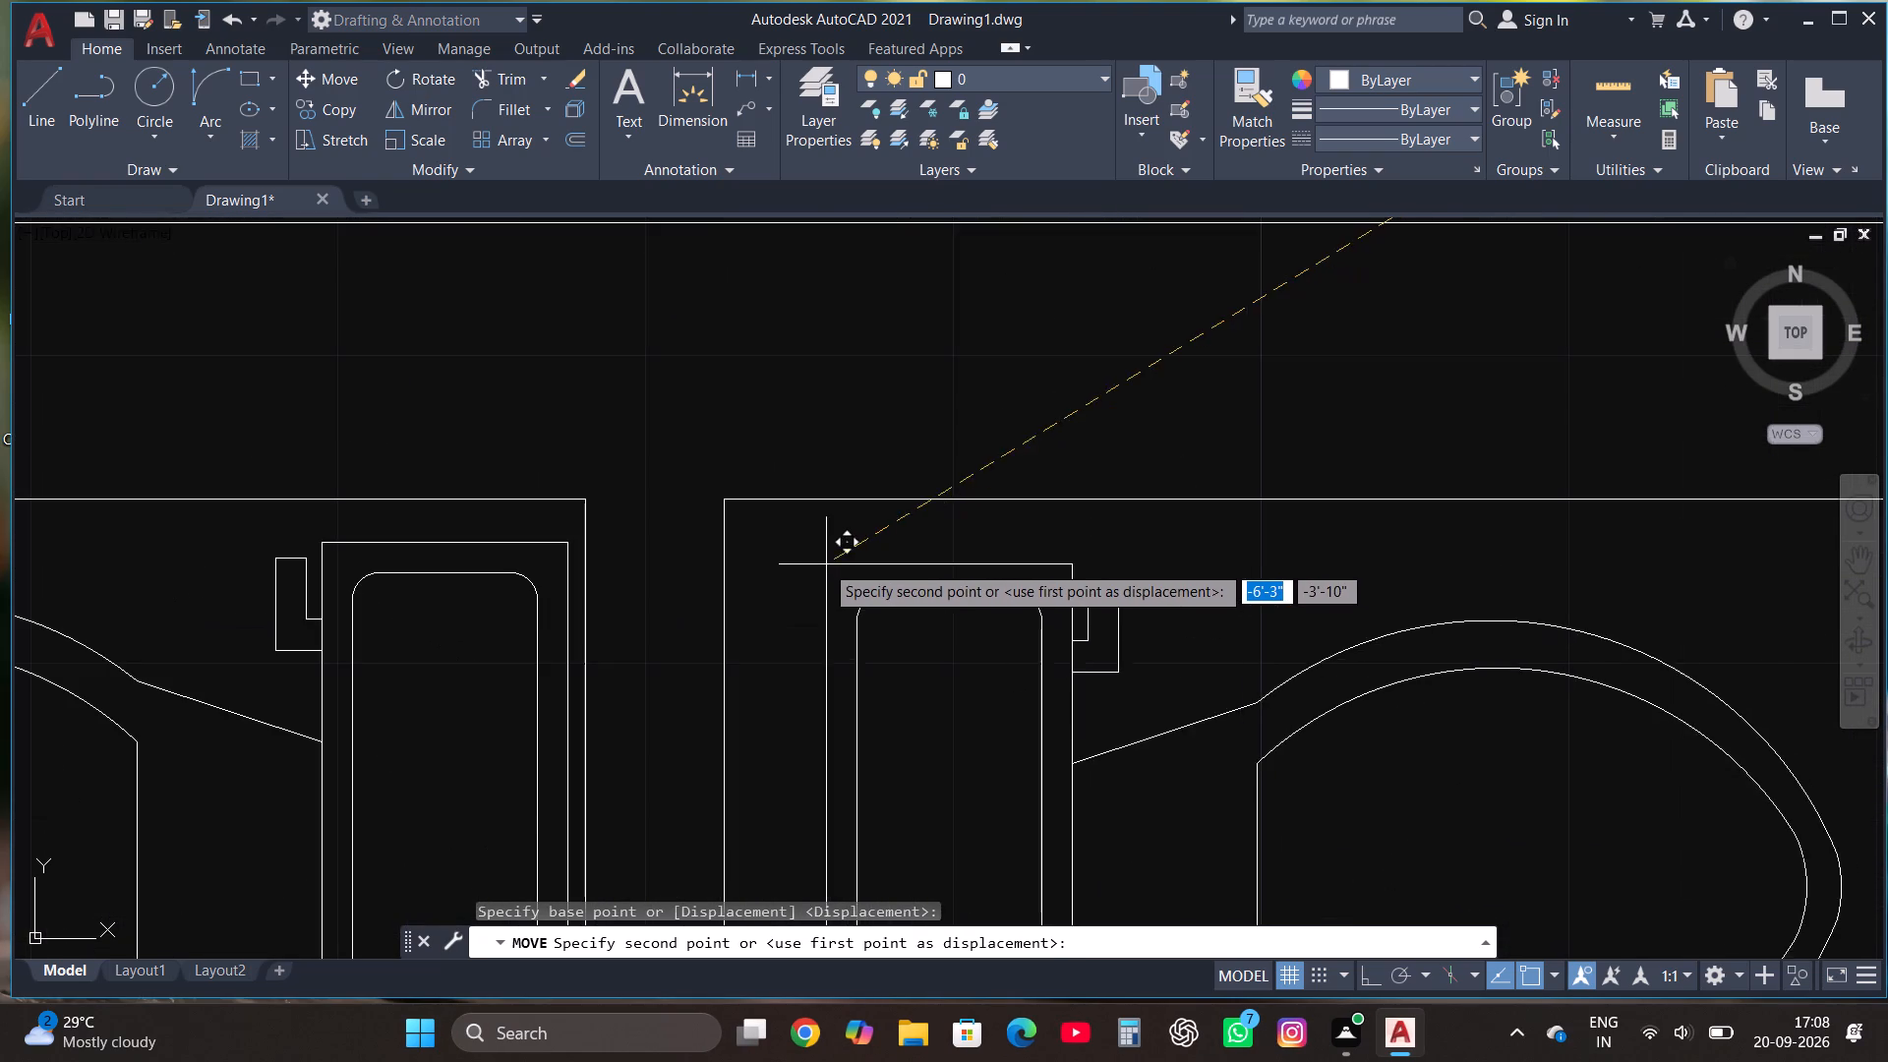
{"action": "left_click", "coordinate": [748, 556]}
Move the remaining outside toilet by its tank's northeast corner to beside the east wall of the southeastern small room, below its northeast corner.
{"action": "scroll", "coordinate": [939, 436], "scroll_direction": "down", "scroll_amount": 3}
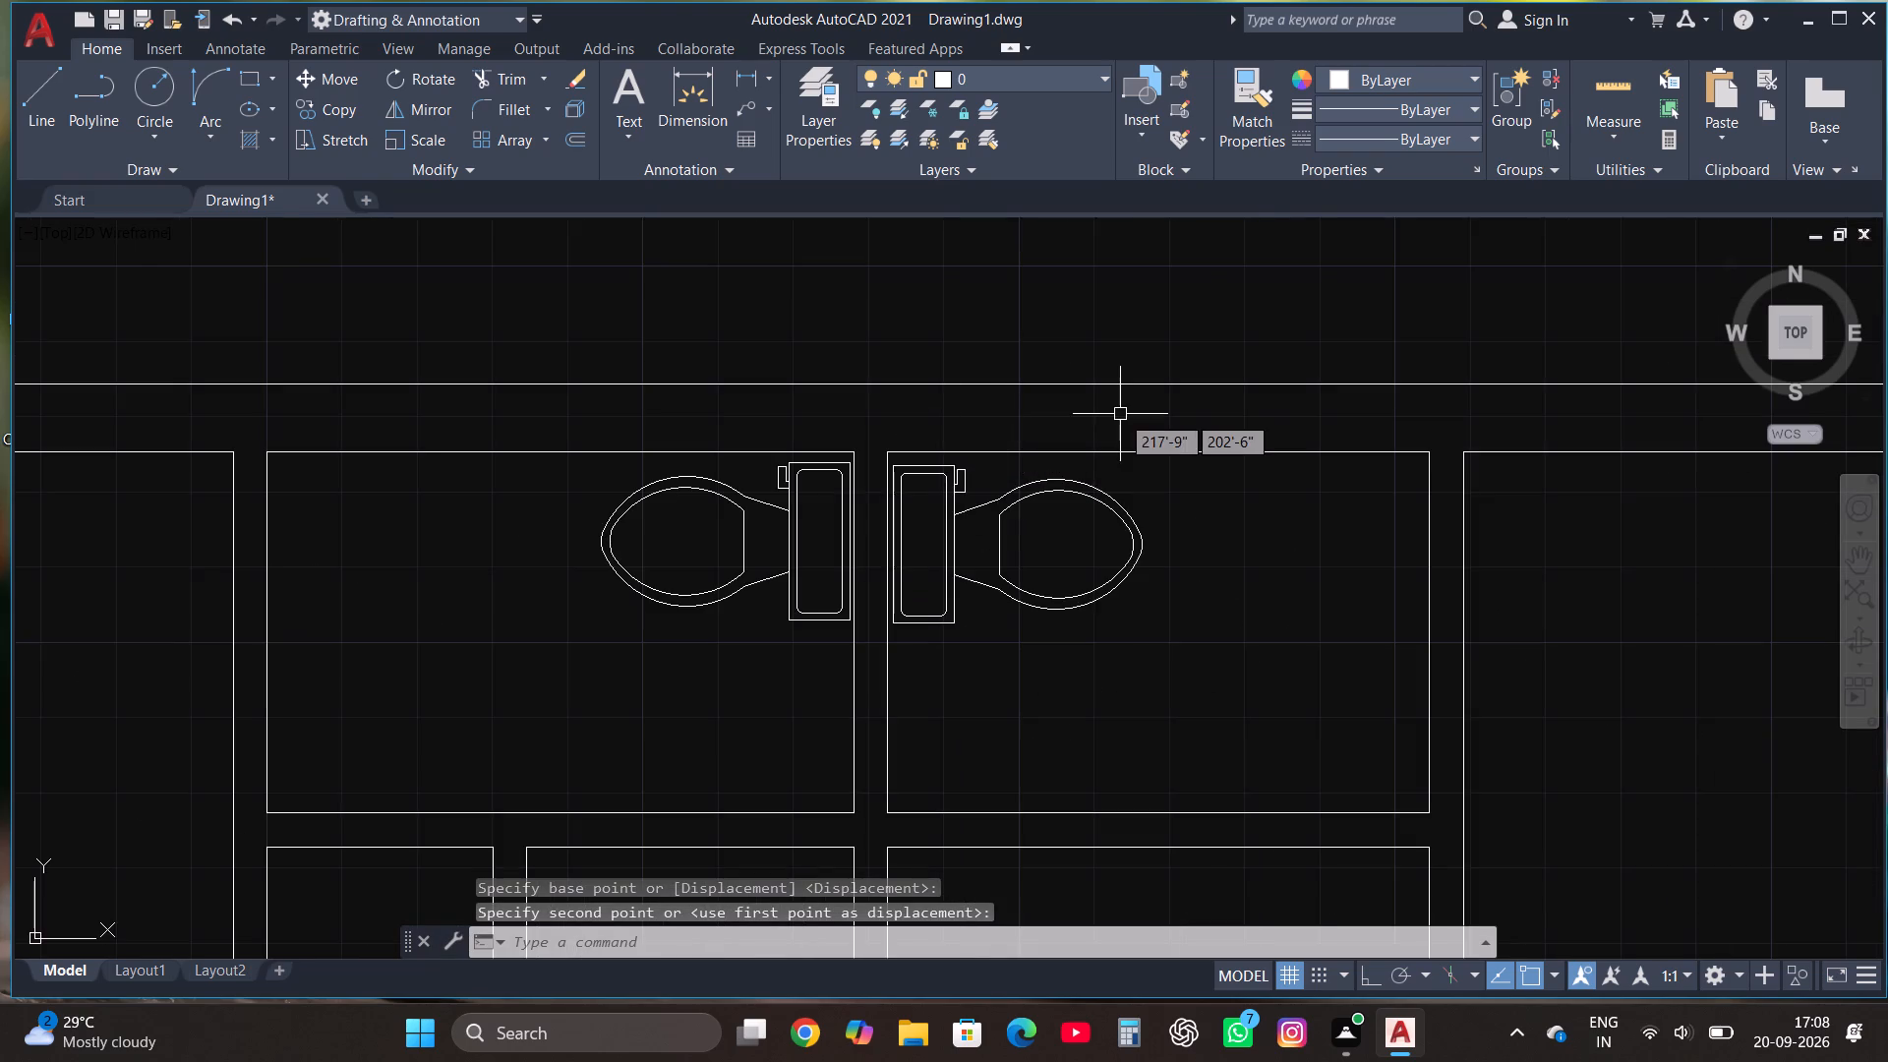
{"action": "scroll", "coordinate": [1120, 414], "scroll_direction": "down", "scroll_amount": 2}
{"action": "left_click", "coordinate": [556, 347]}
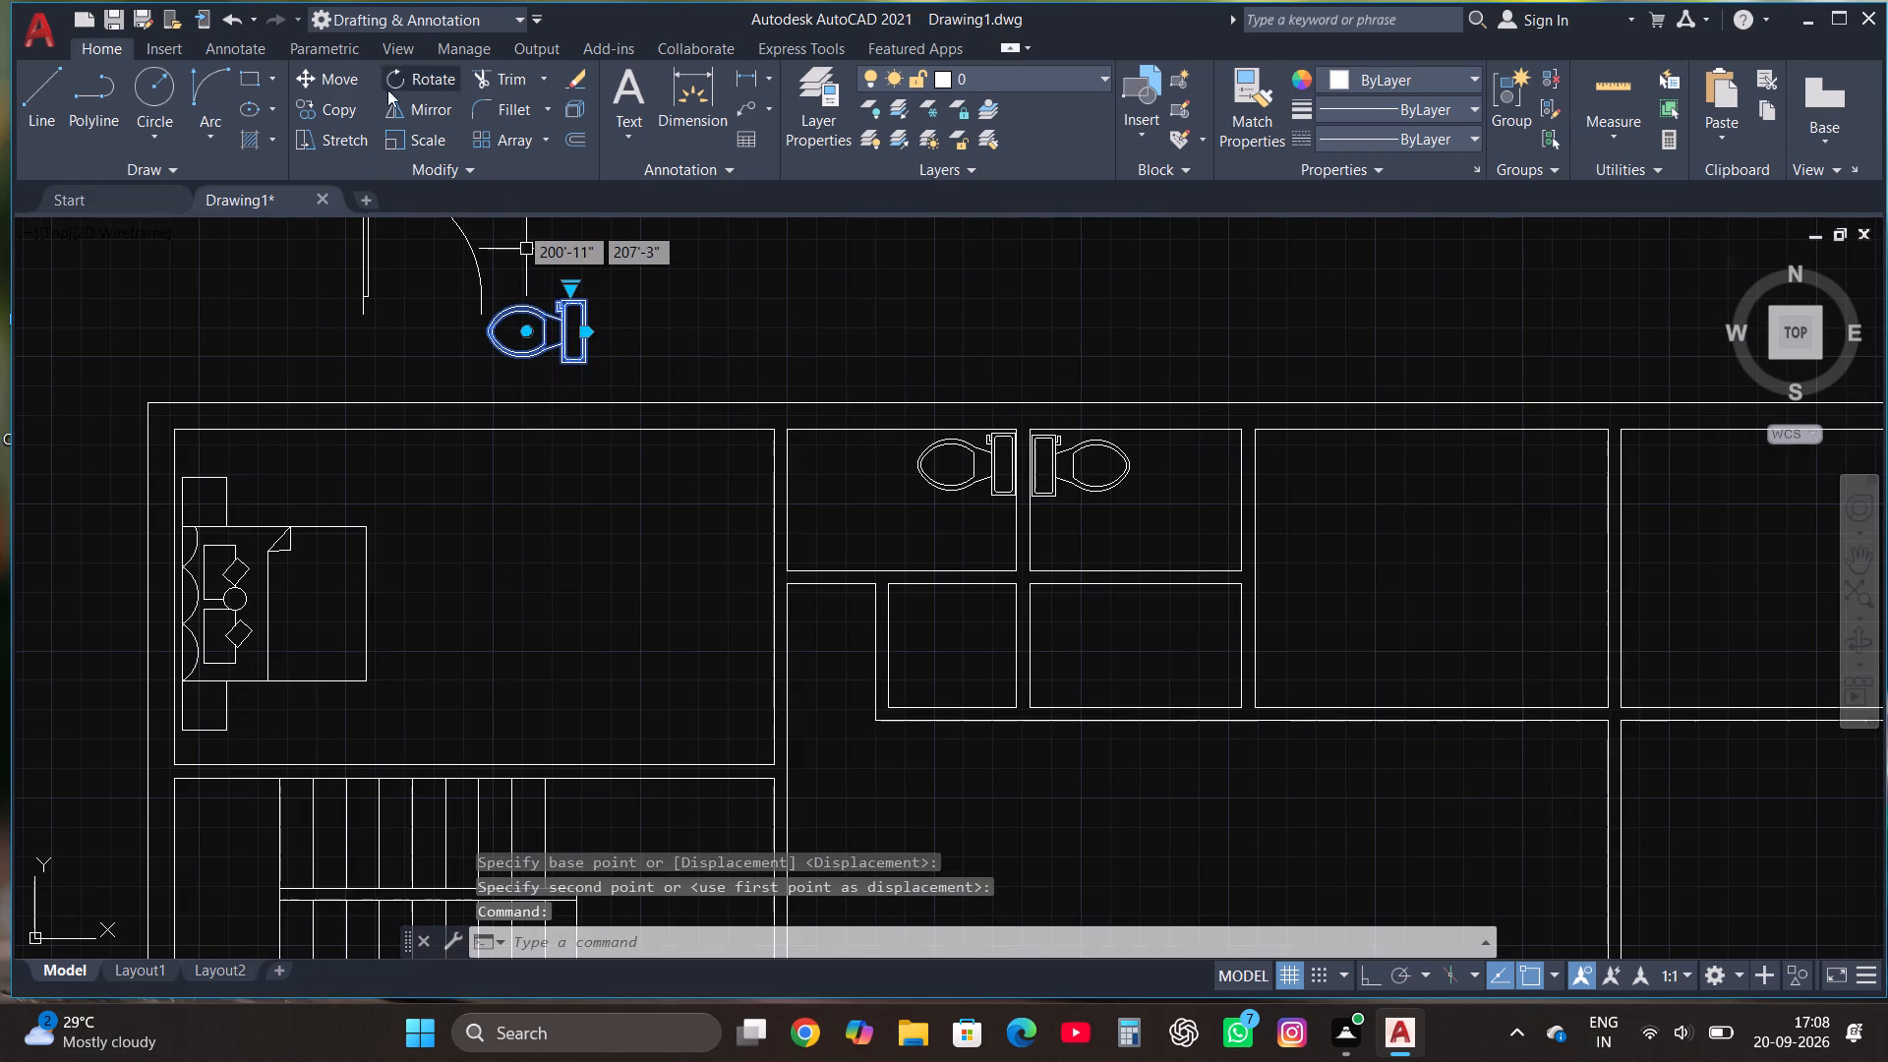
{"action": "left_click", "coordinate": [328, 78]}
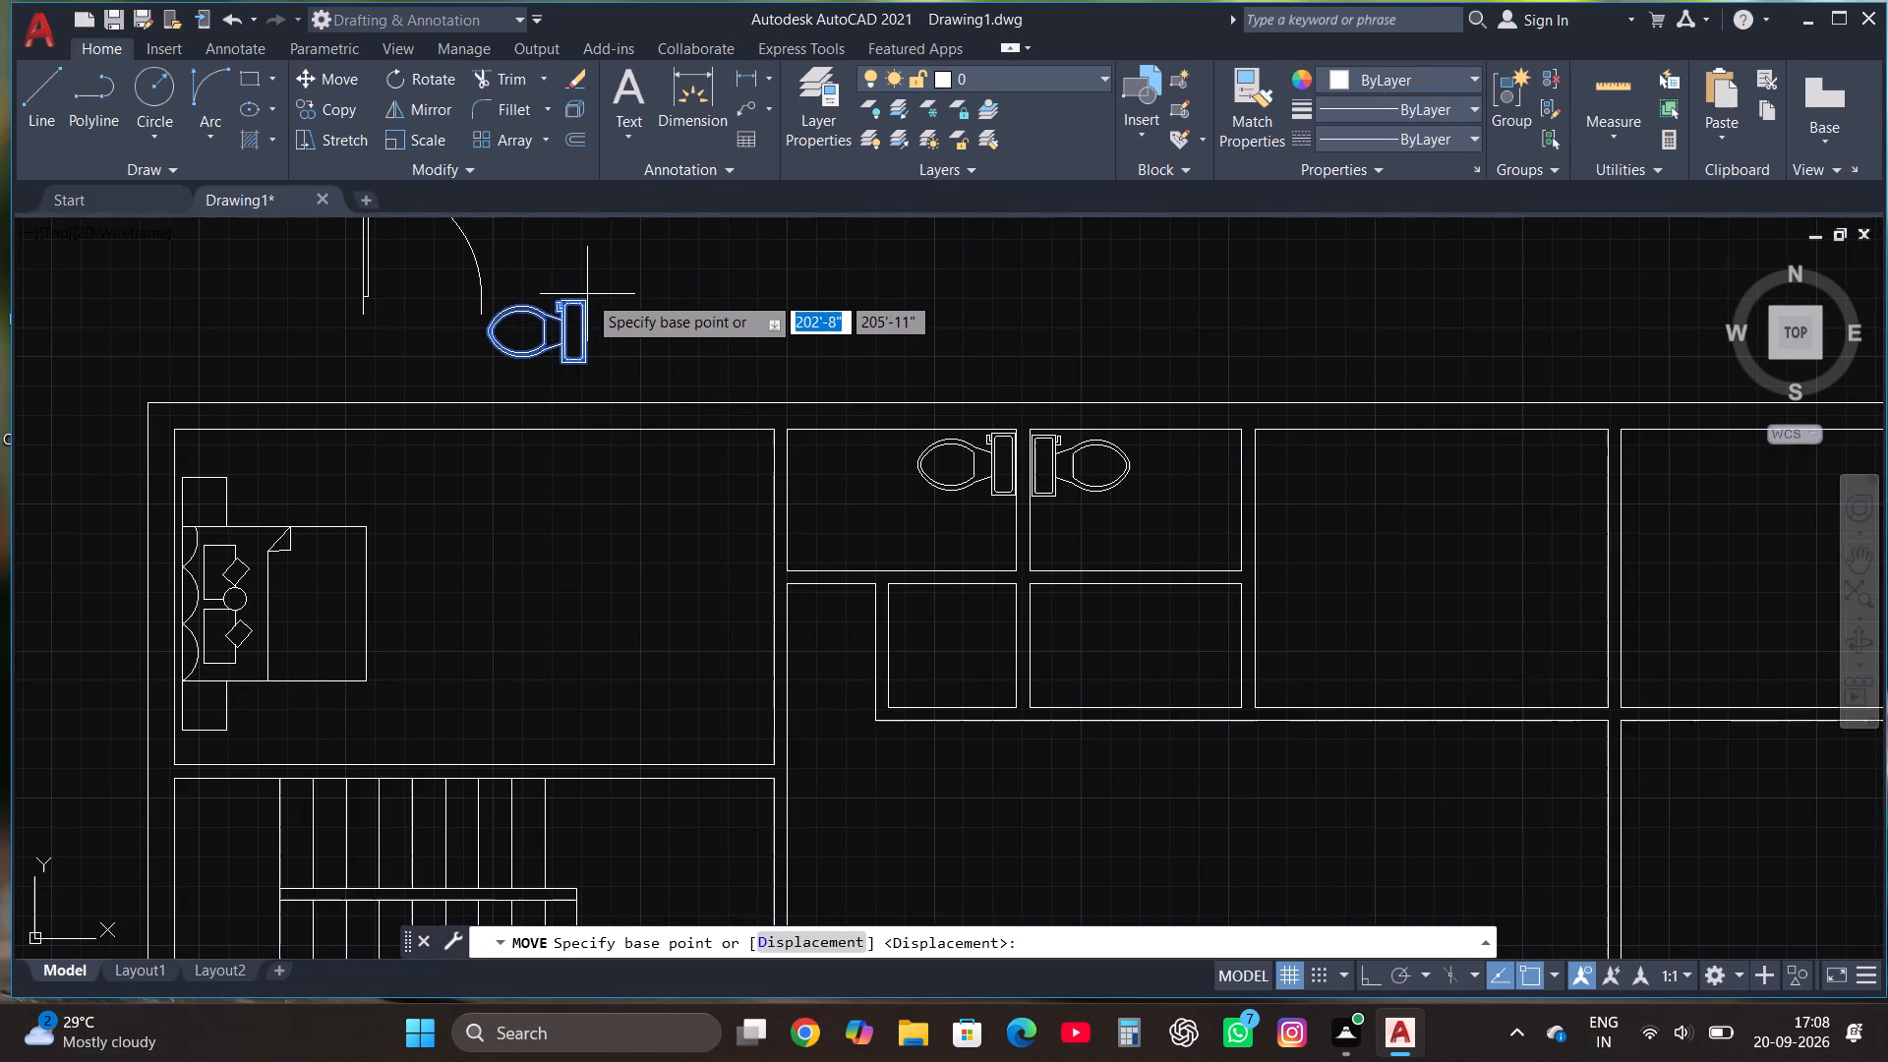
{"action": "left_click", "coordinate": [583, 301]}
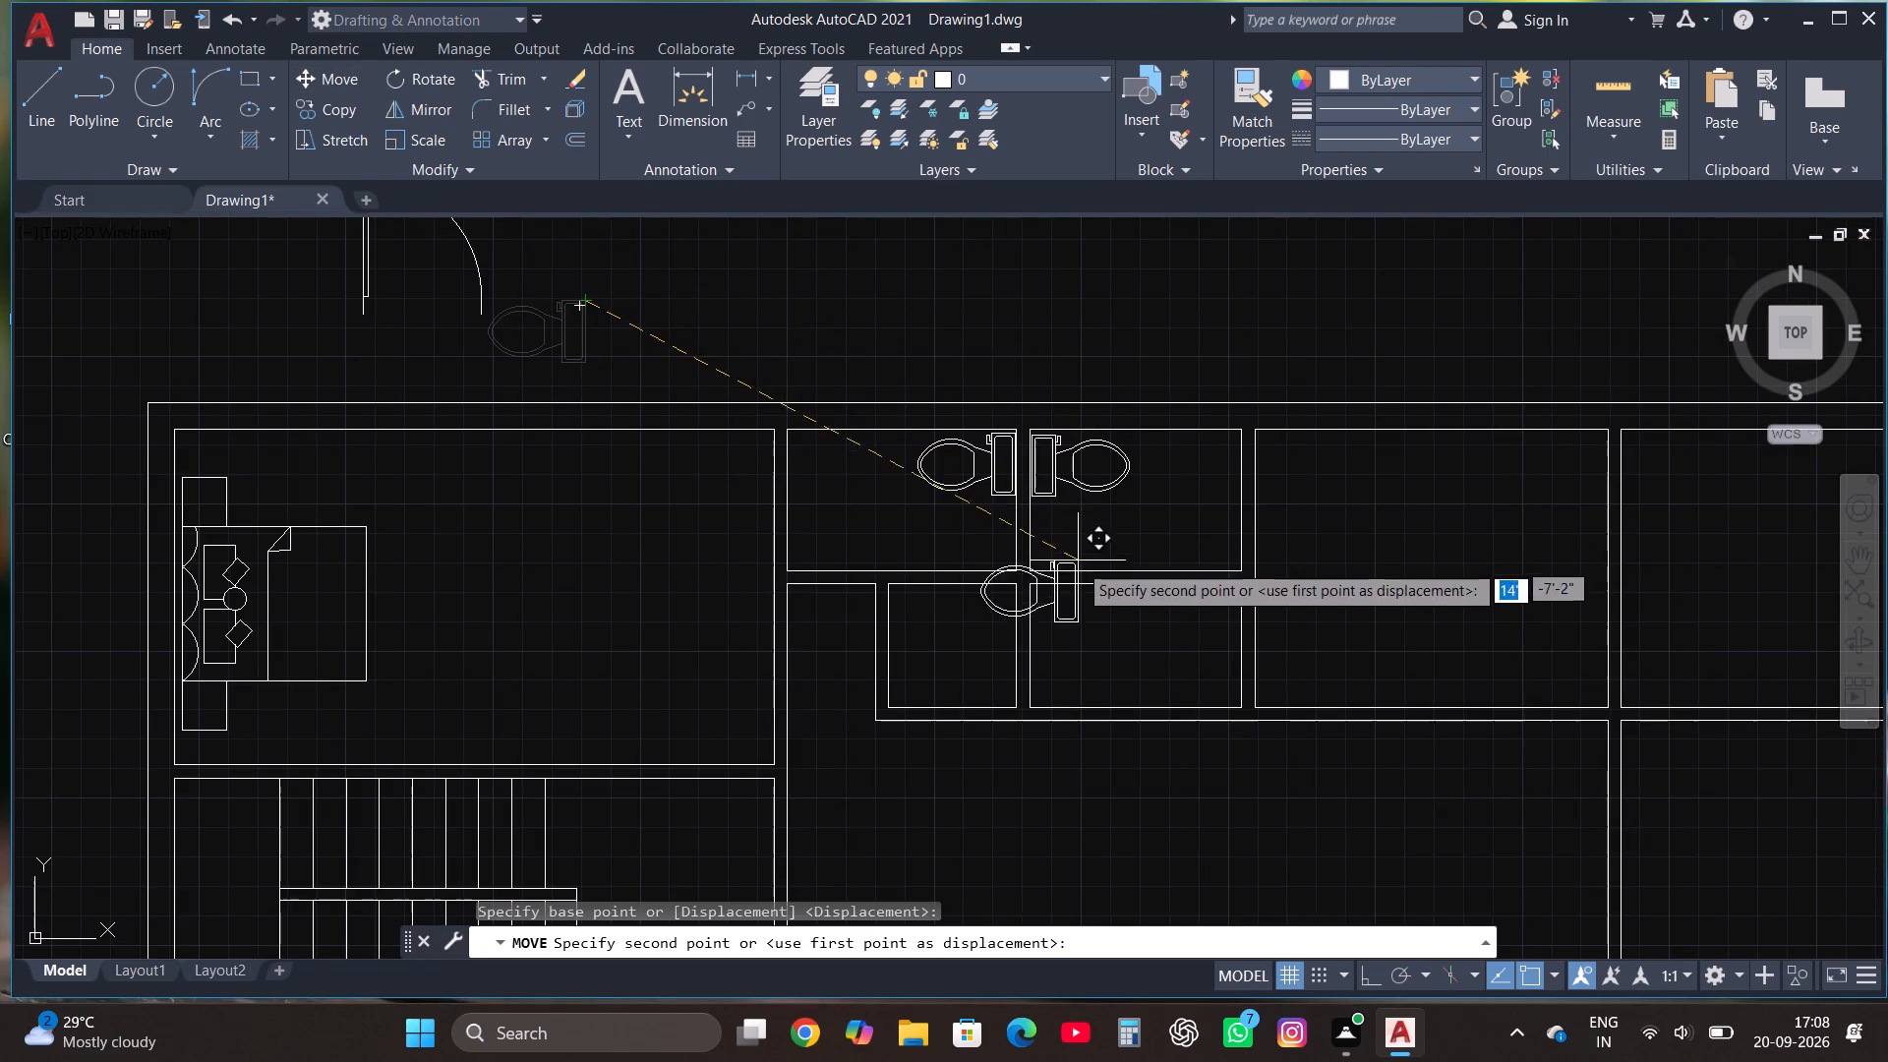
{"action": "scroll", "coordinate": [1228, 618], "scroll_direction": "up", "scroll_amount": 3}
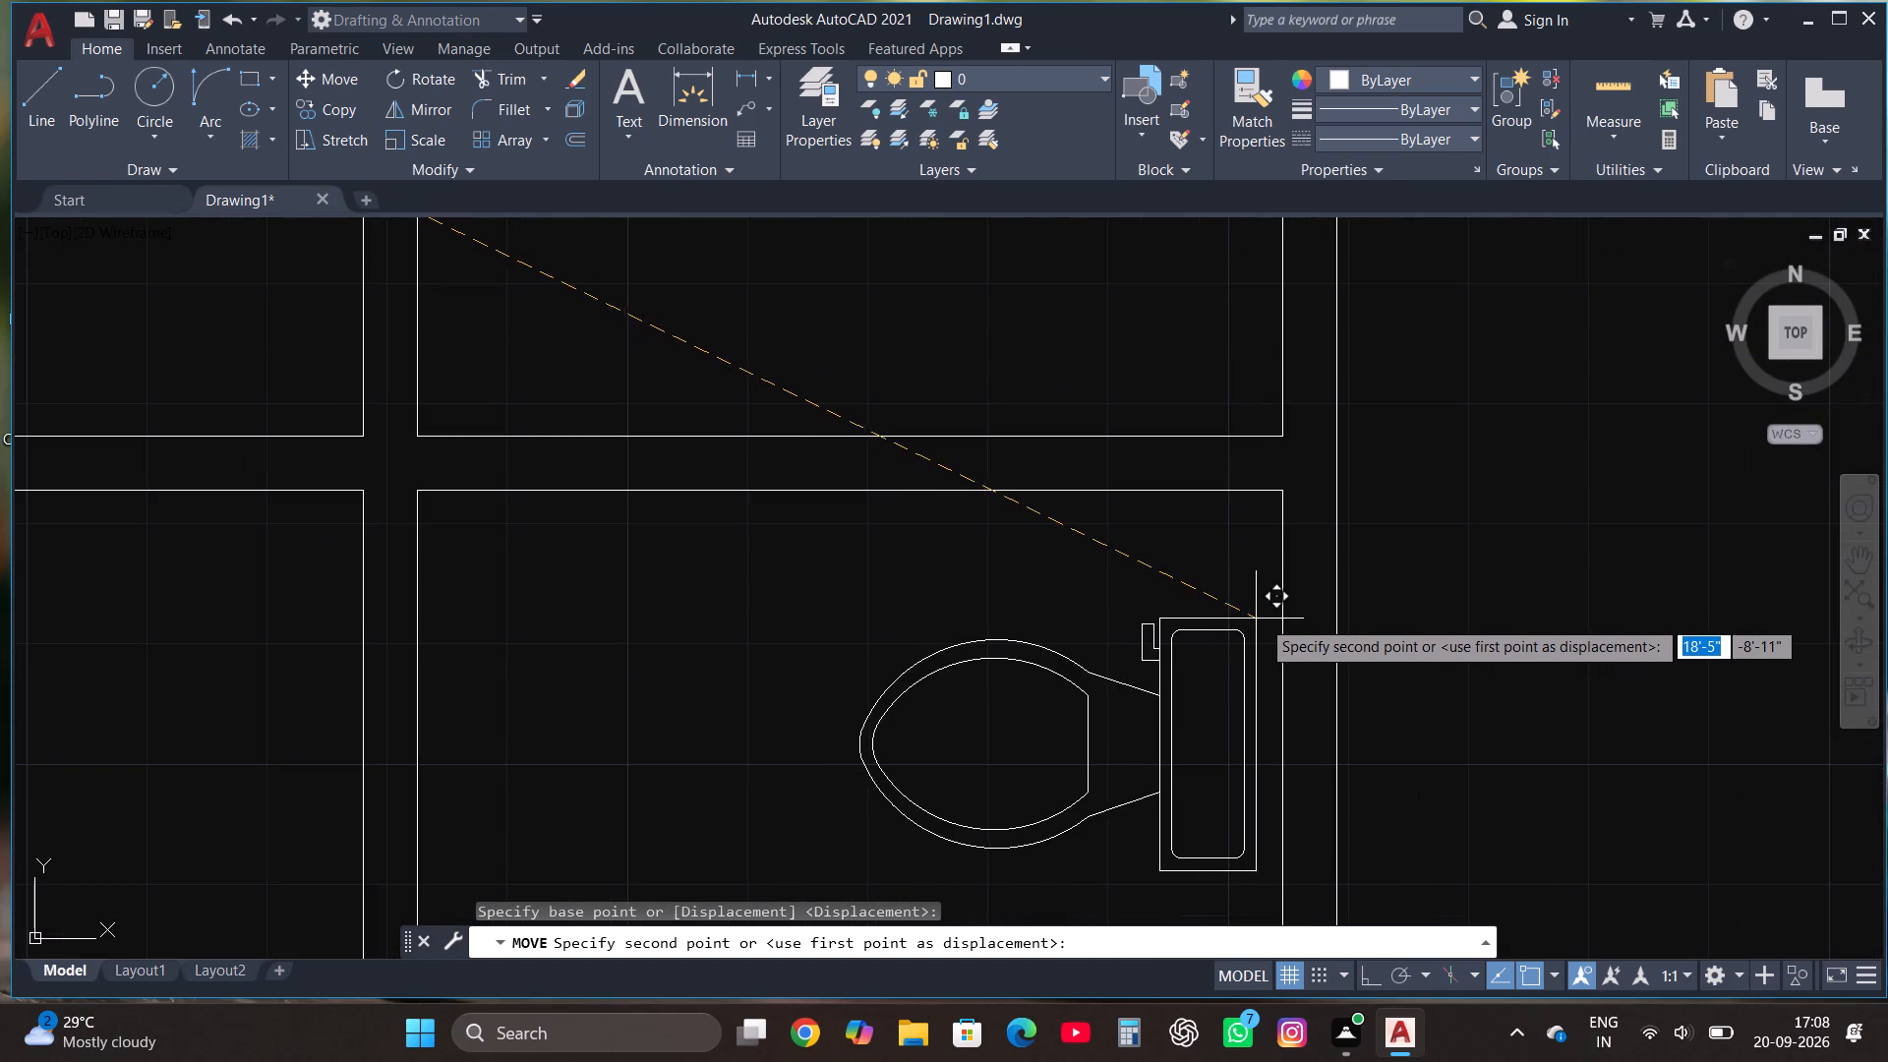
{"action": "left_click", "coordinate": [1272, 619]}
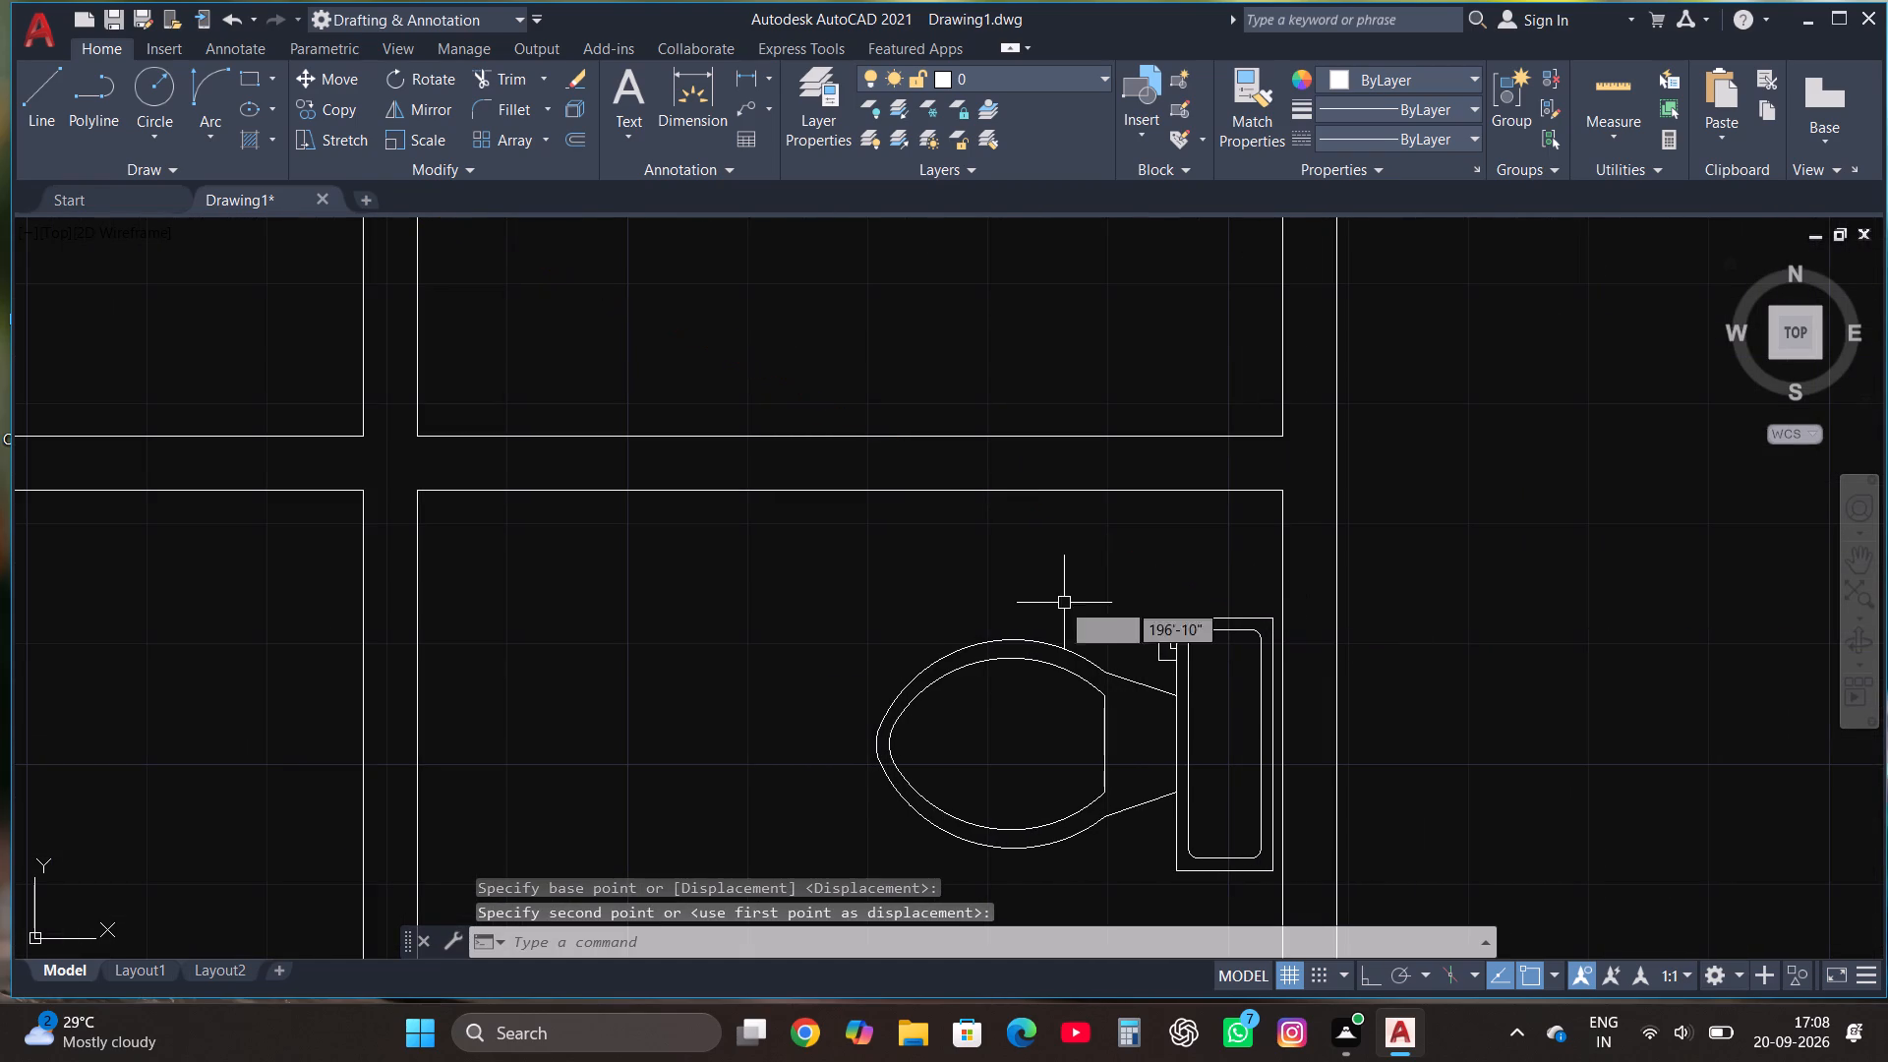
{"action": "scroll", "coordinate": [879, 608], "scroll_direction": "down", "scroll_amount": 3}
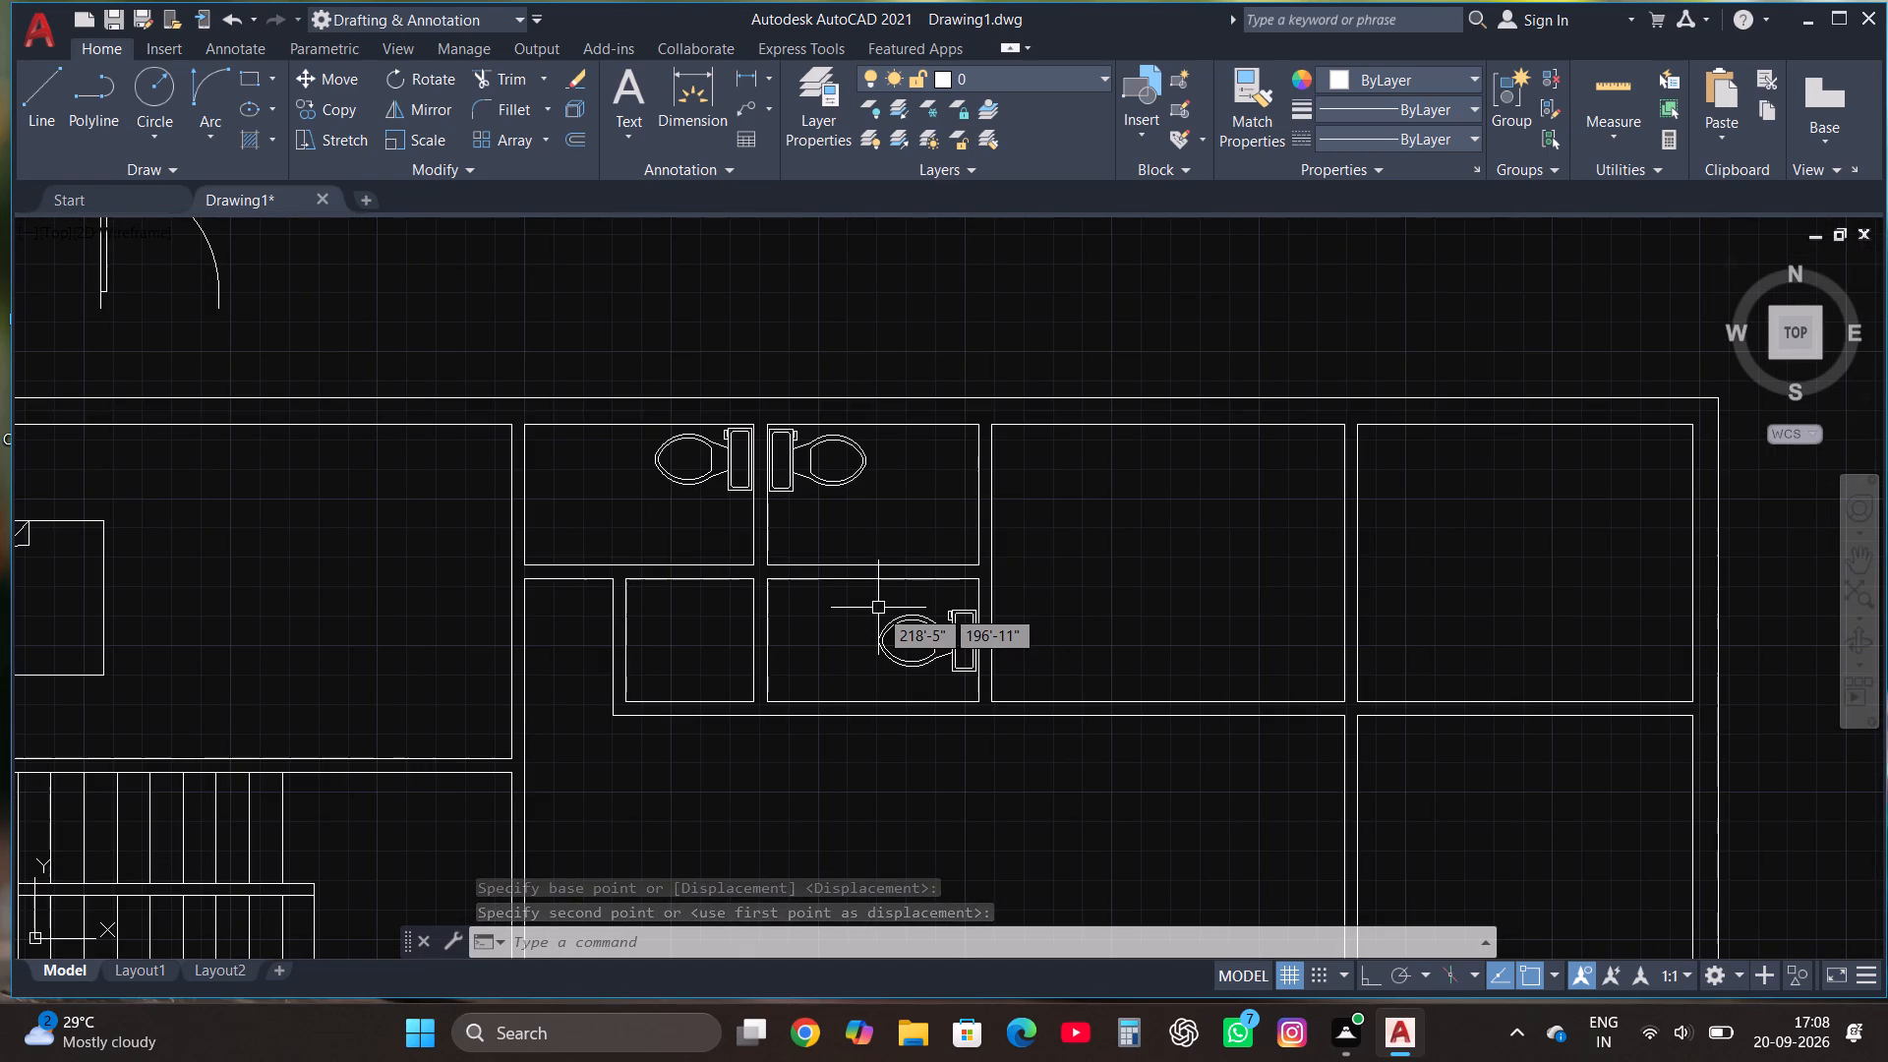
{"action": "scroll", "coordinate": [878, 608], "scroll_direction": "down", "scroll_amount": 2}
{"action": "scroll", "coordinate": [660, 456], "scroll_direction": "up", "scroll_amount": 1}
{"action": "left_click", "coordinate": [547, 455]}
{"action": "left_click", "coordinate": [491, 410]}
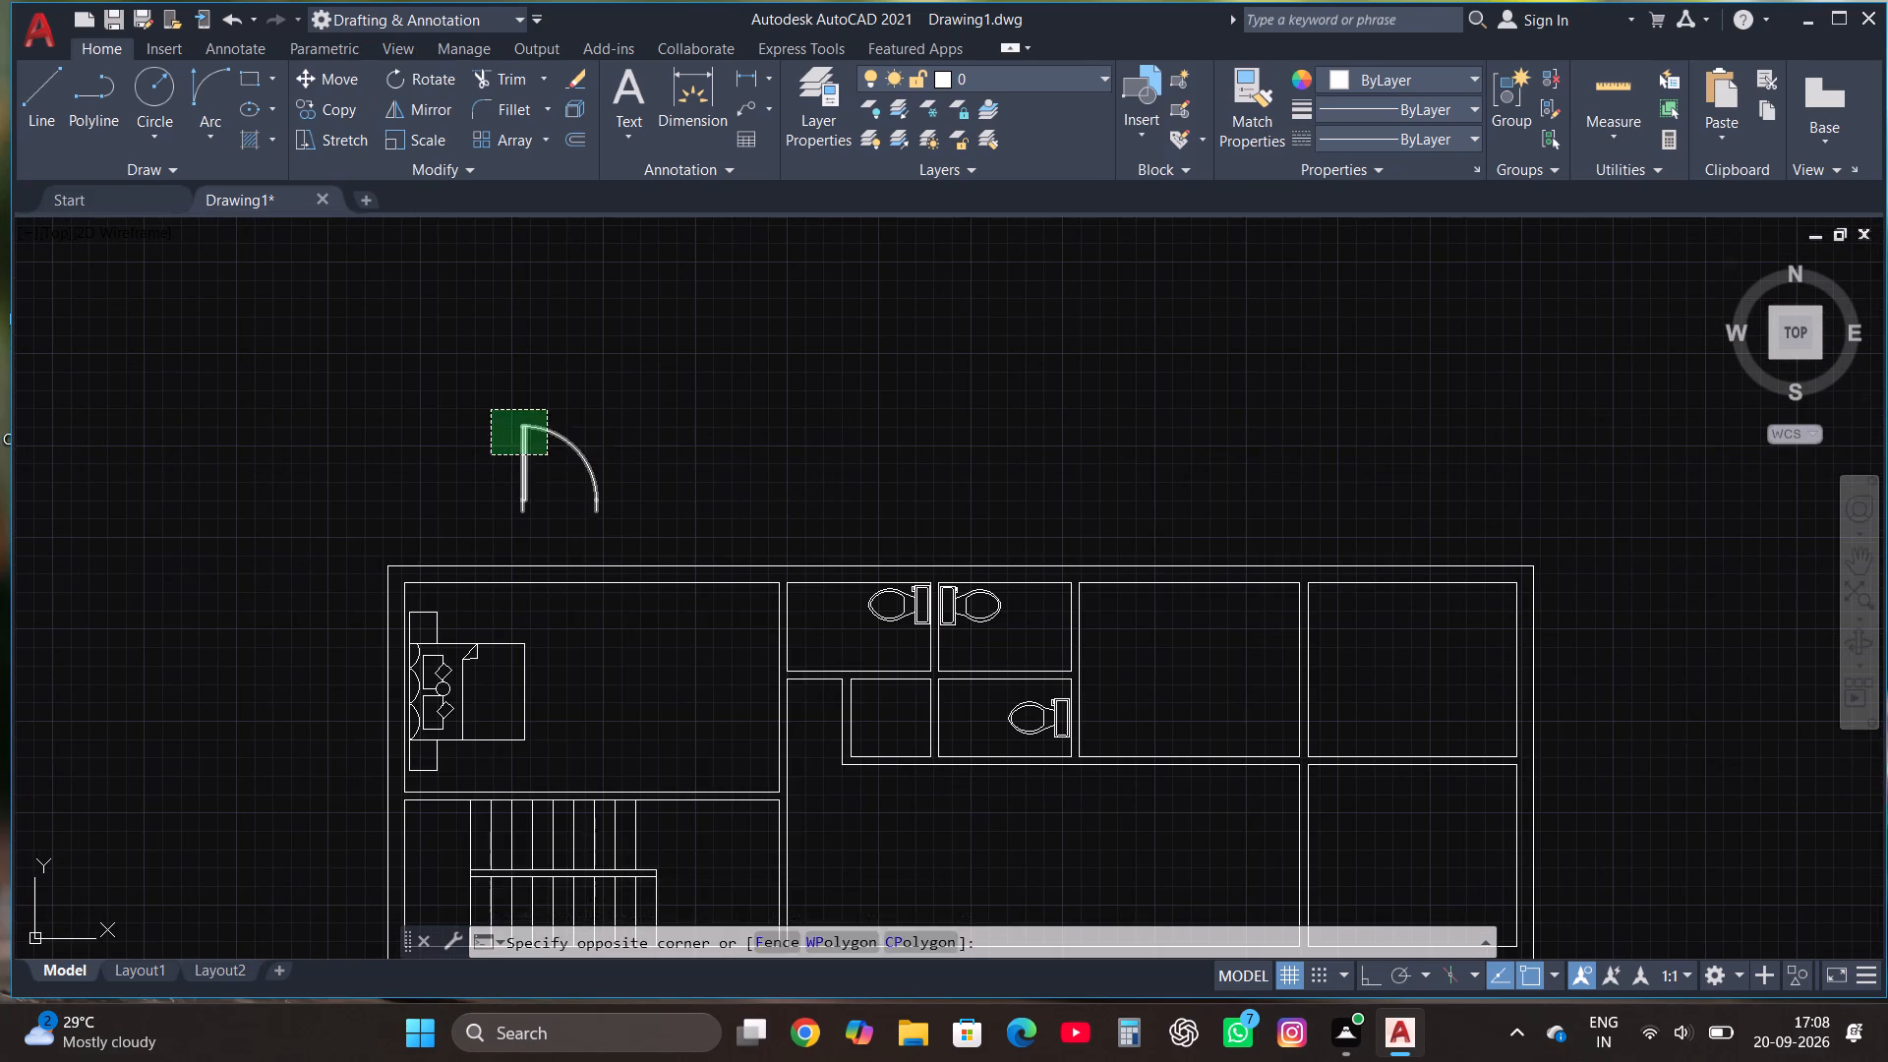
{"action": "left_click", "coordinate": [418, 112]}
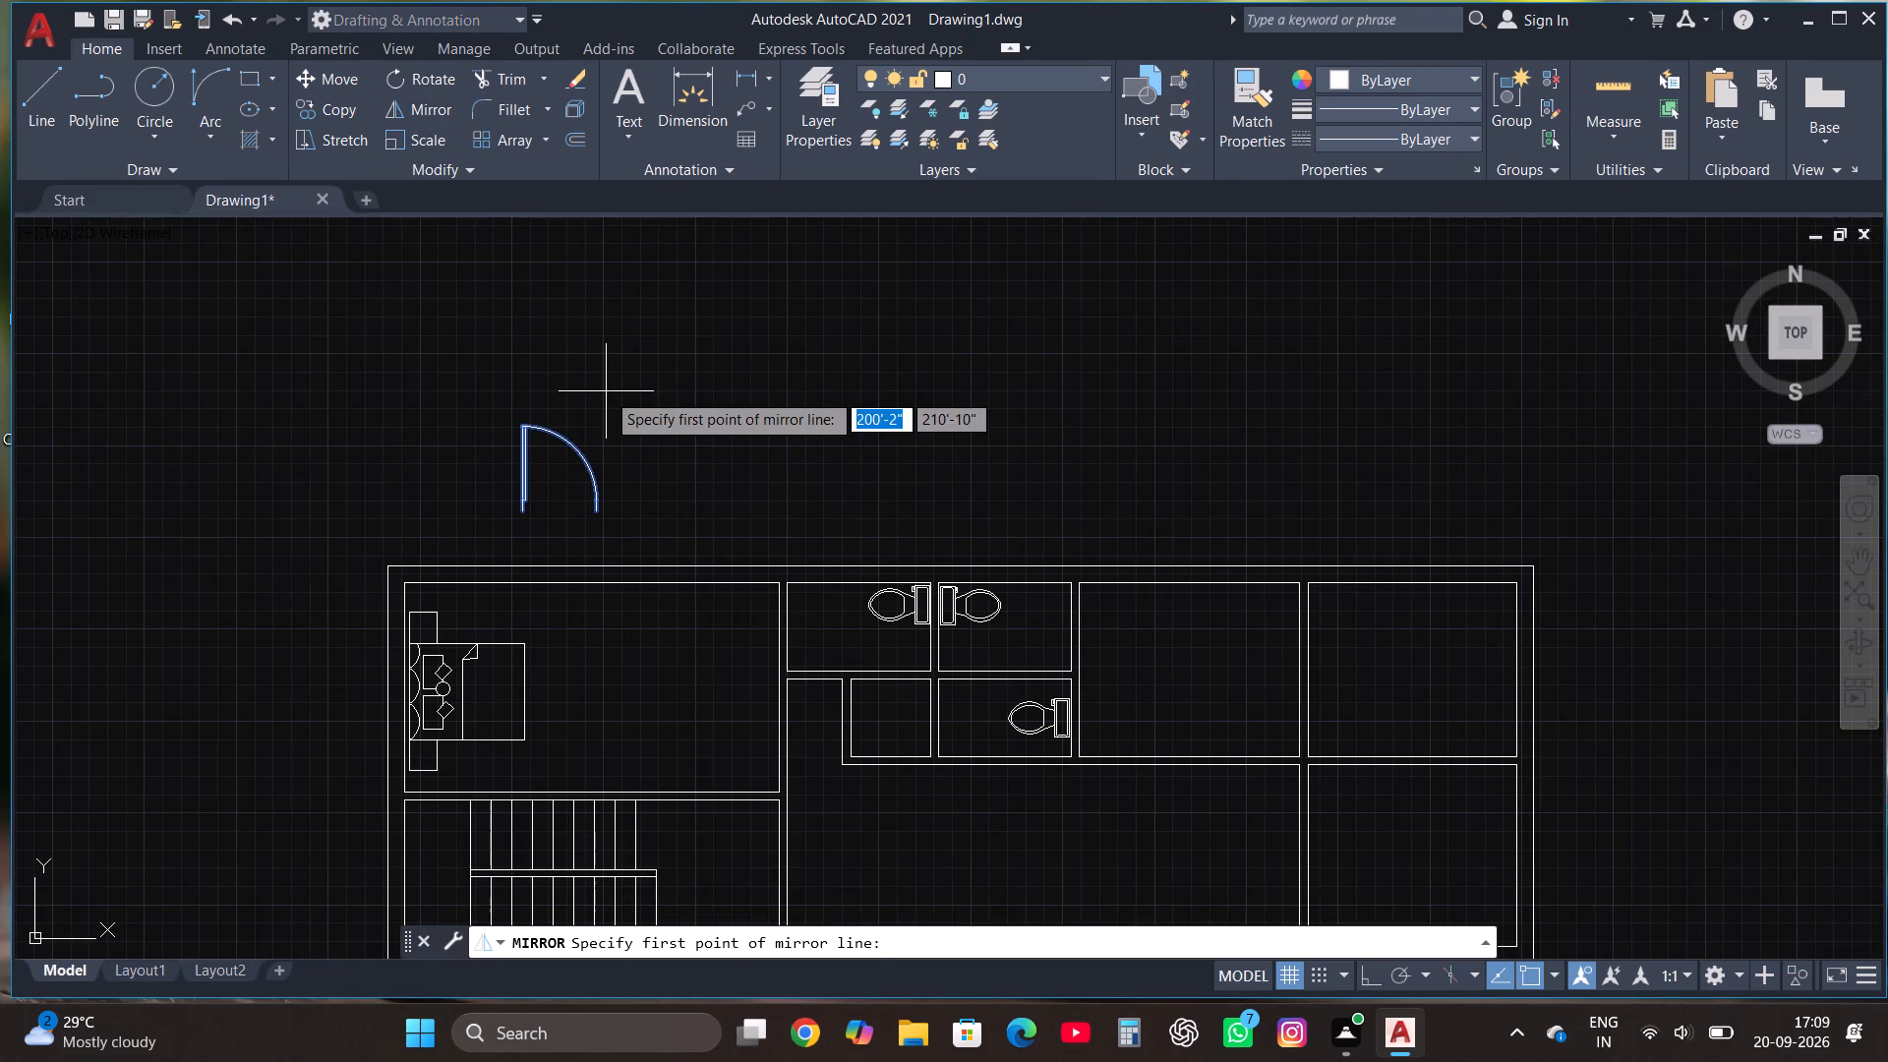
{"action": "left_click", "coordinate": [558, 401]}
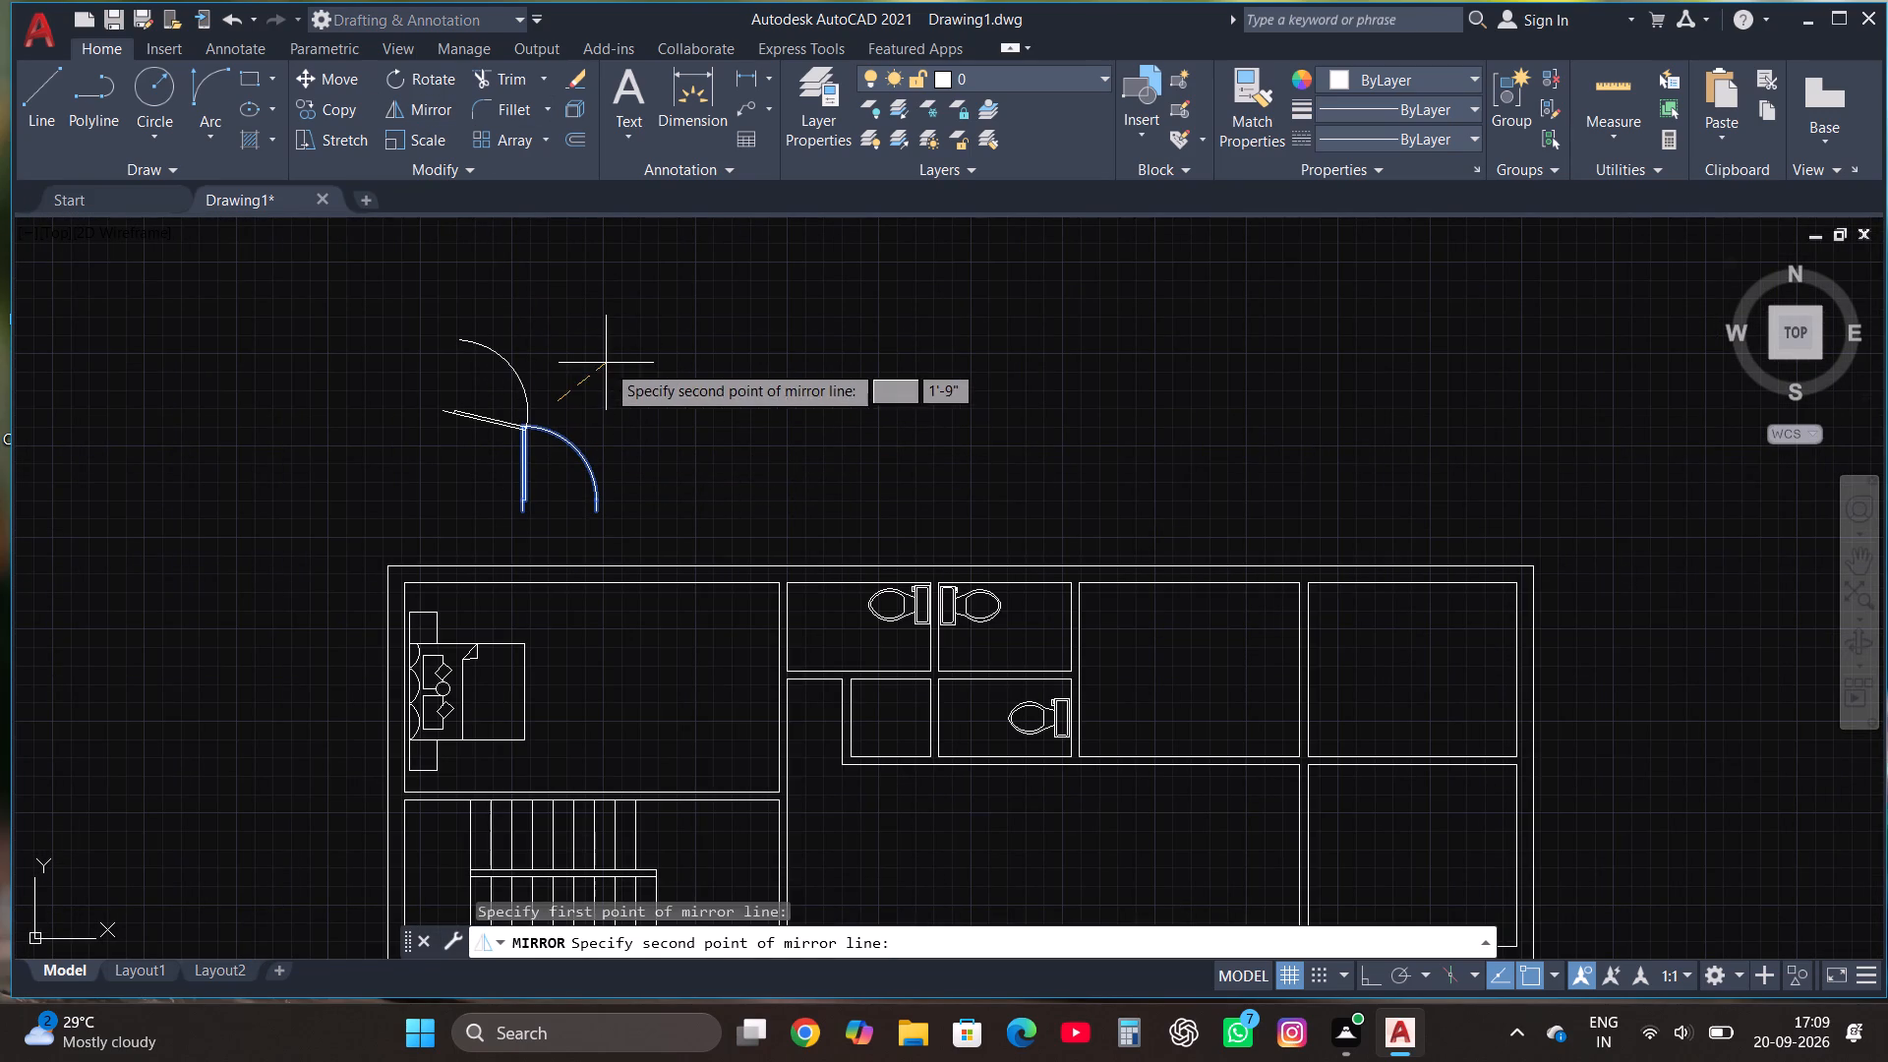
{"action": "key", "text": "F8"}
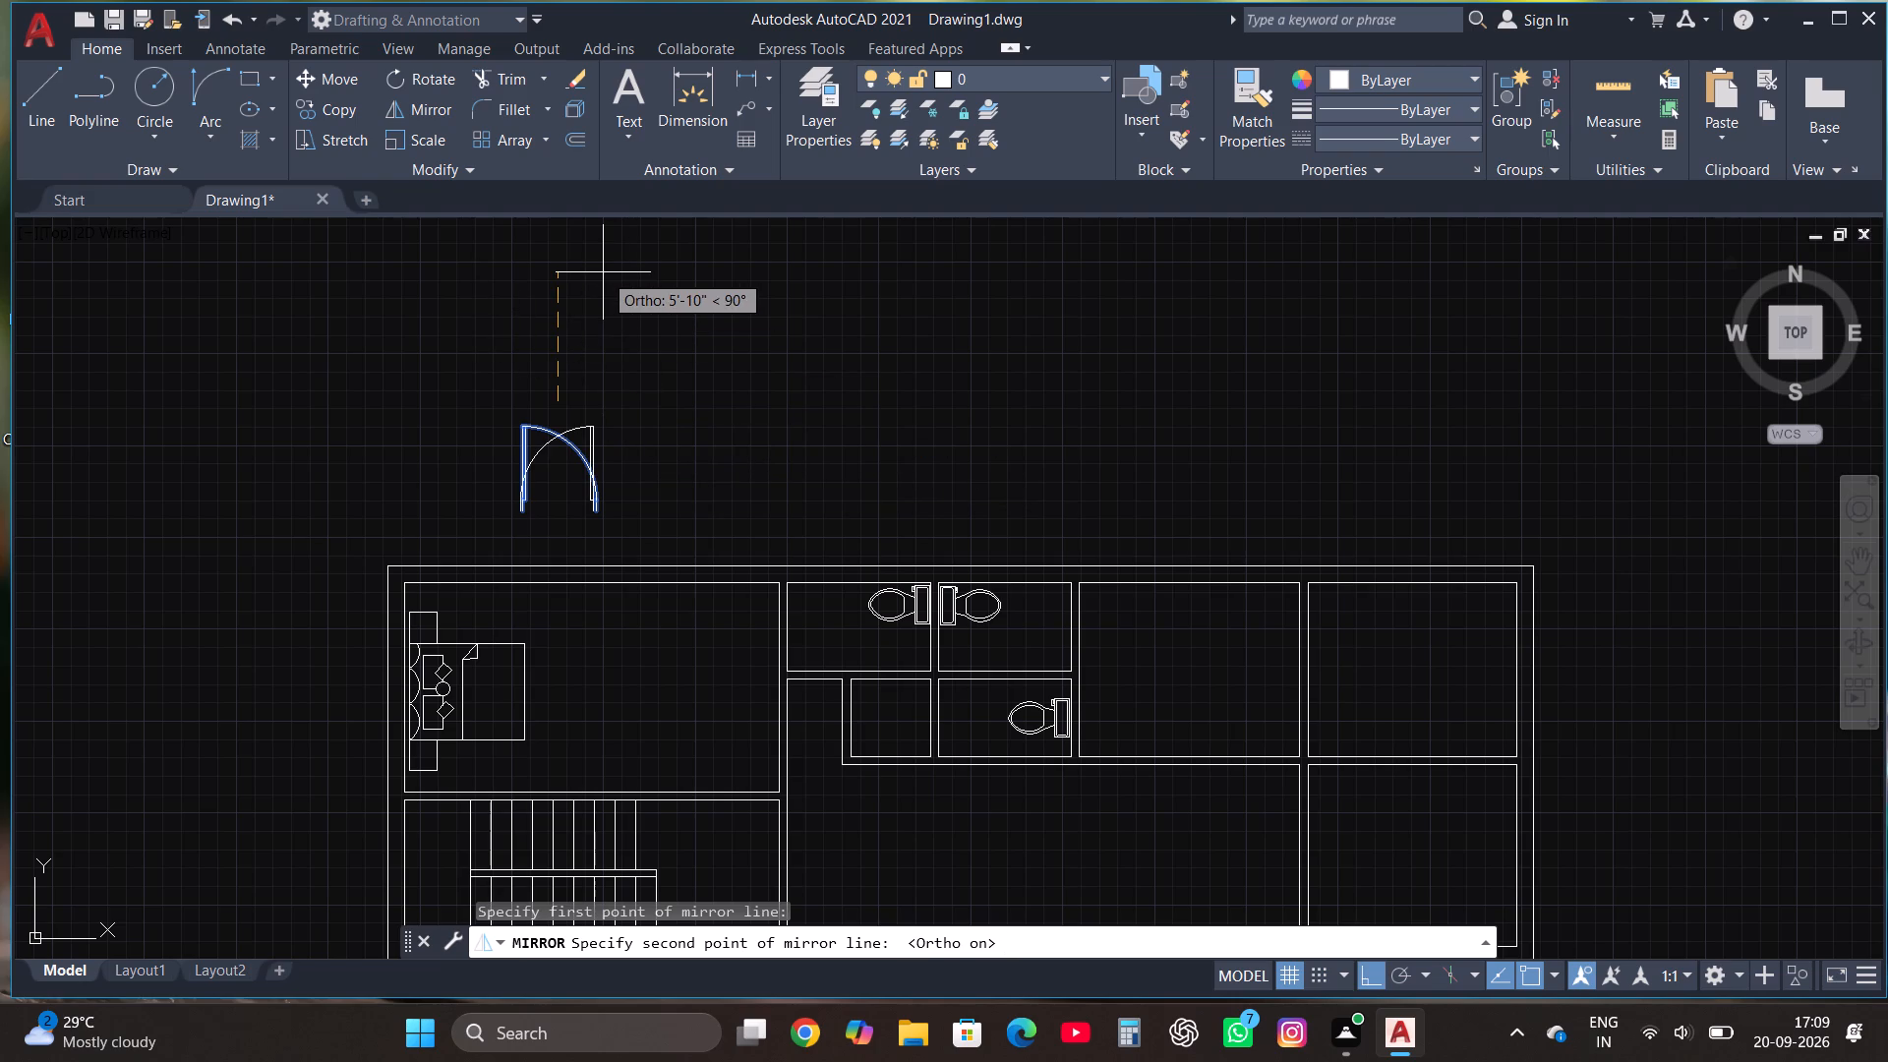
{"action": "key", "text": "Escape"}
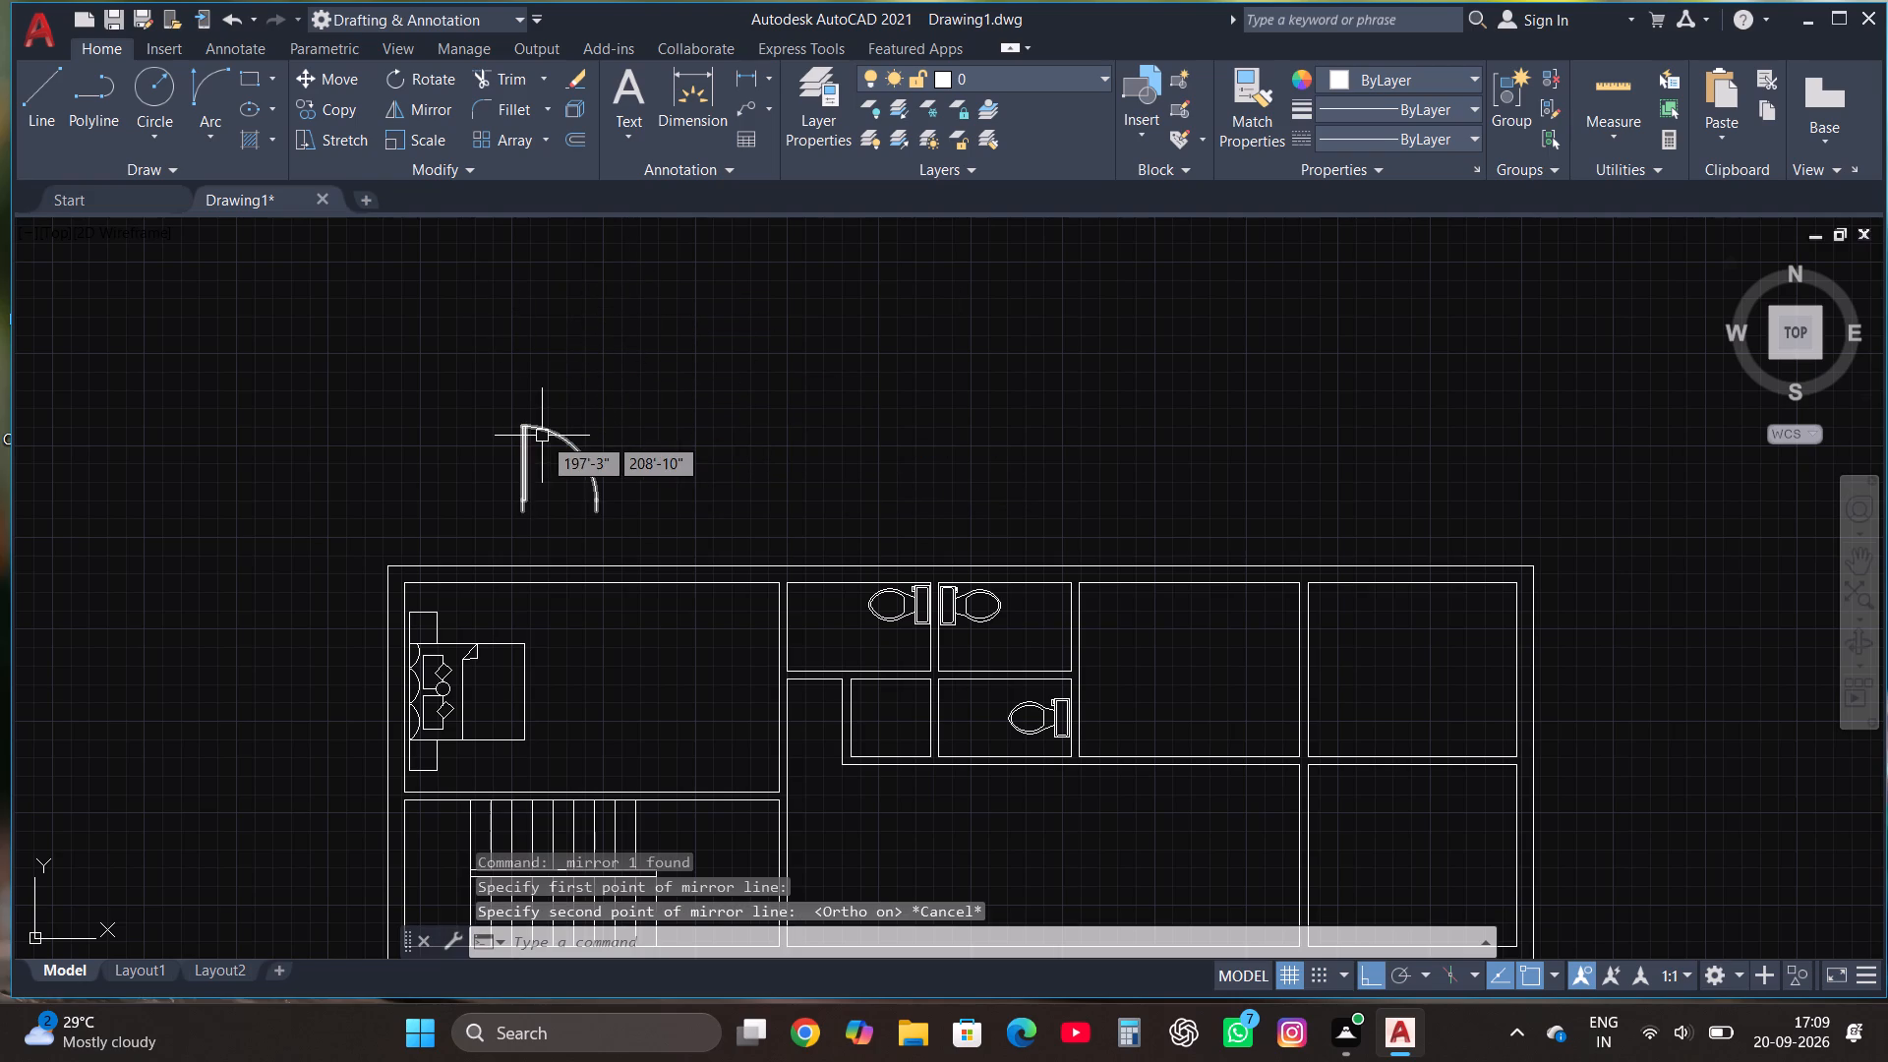
Rotate the door block north of the outline by 270°, so its leaf lies horizontal with the swing arc to the south.
{"action": "left_click", "coordinate": [542, 436]}
{"action": "left_click", "coordinate": [439, 88]}
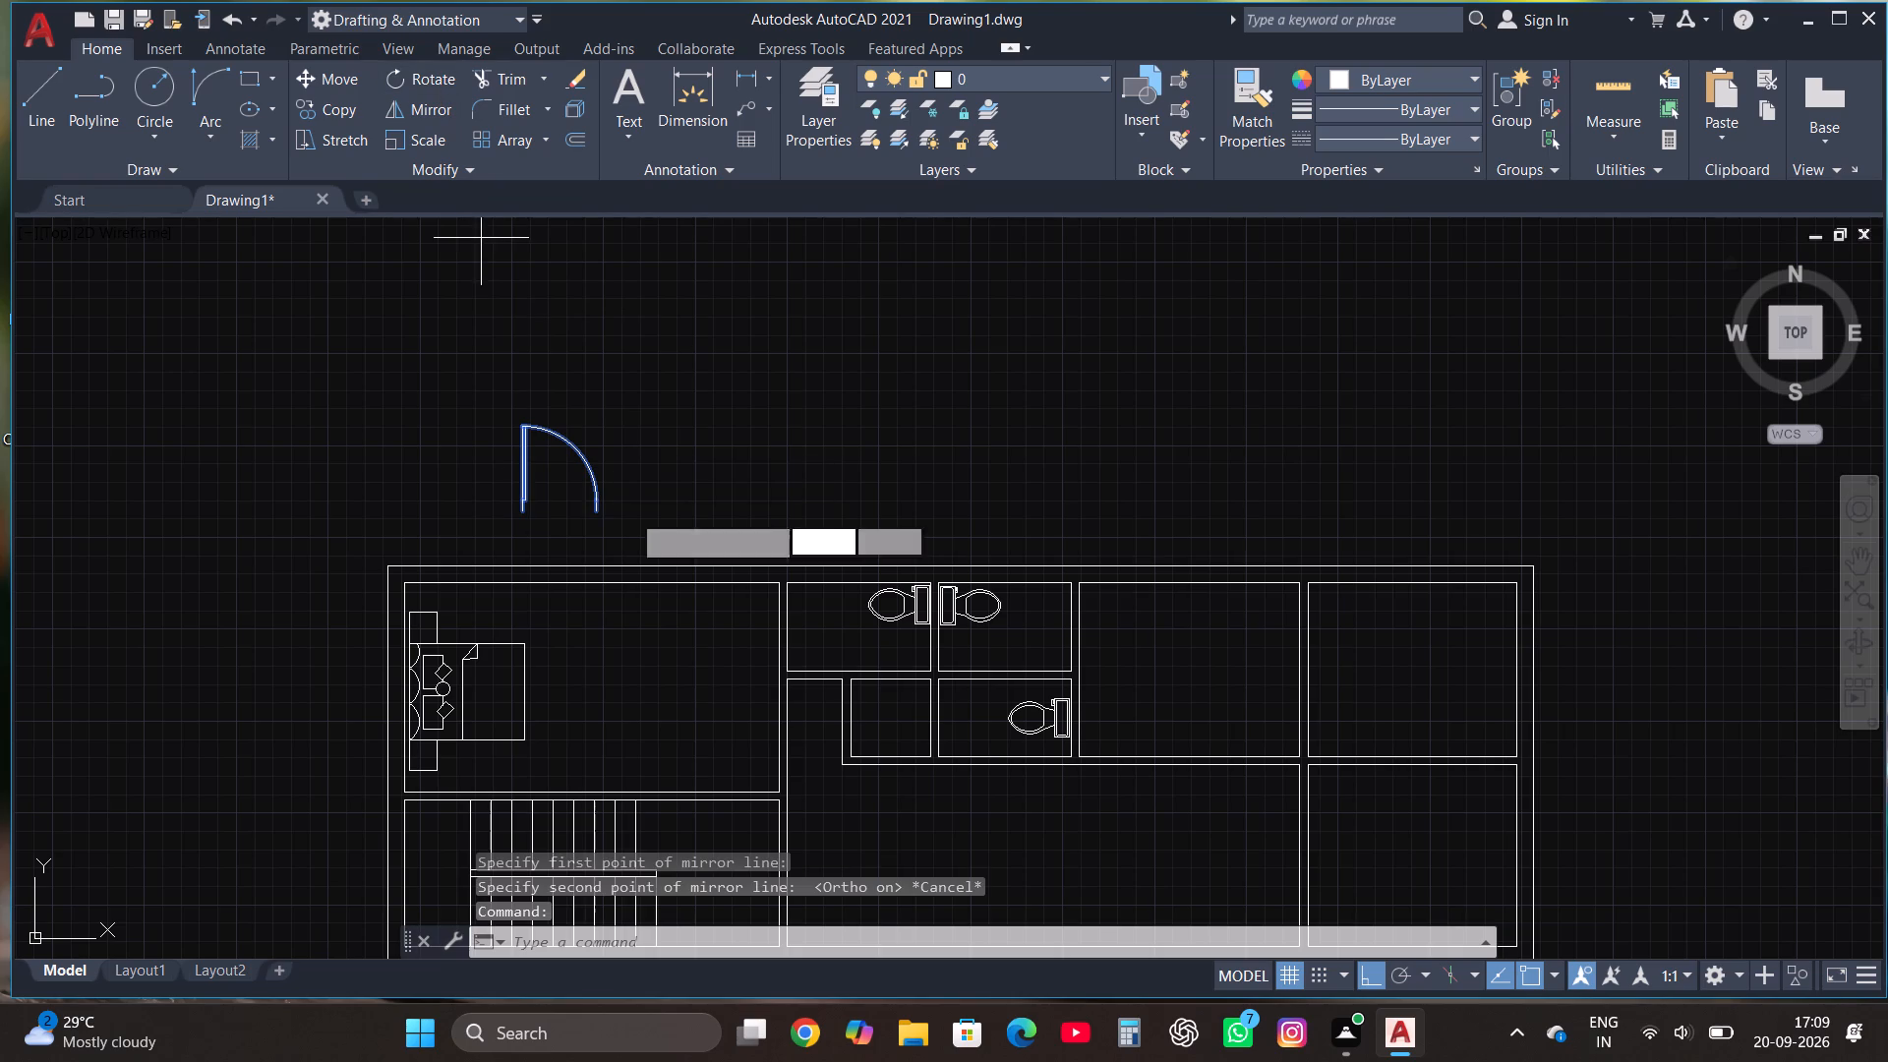
{"action": "left_click", "coordinate": [636, 532]}
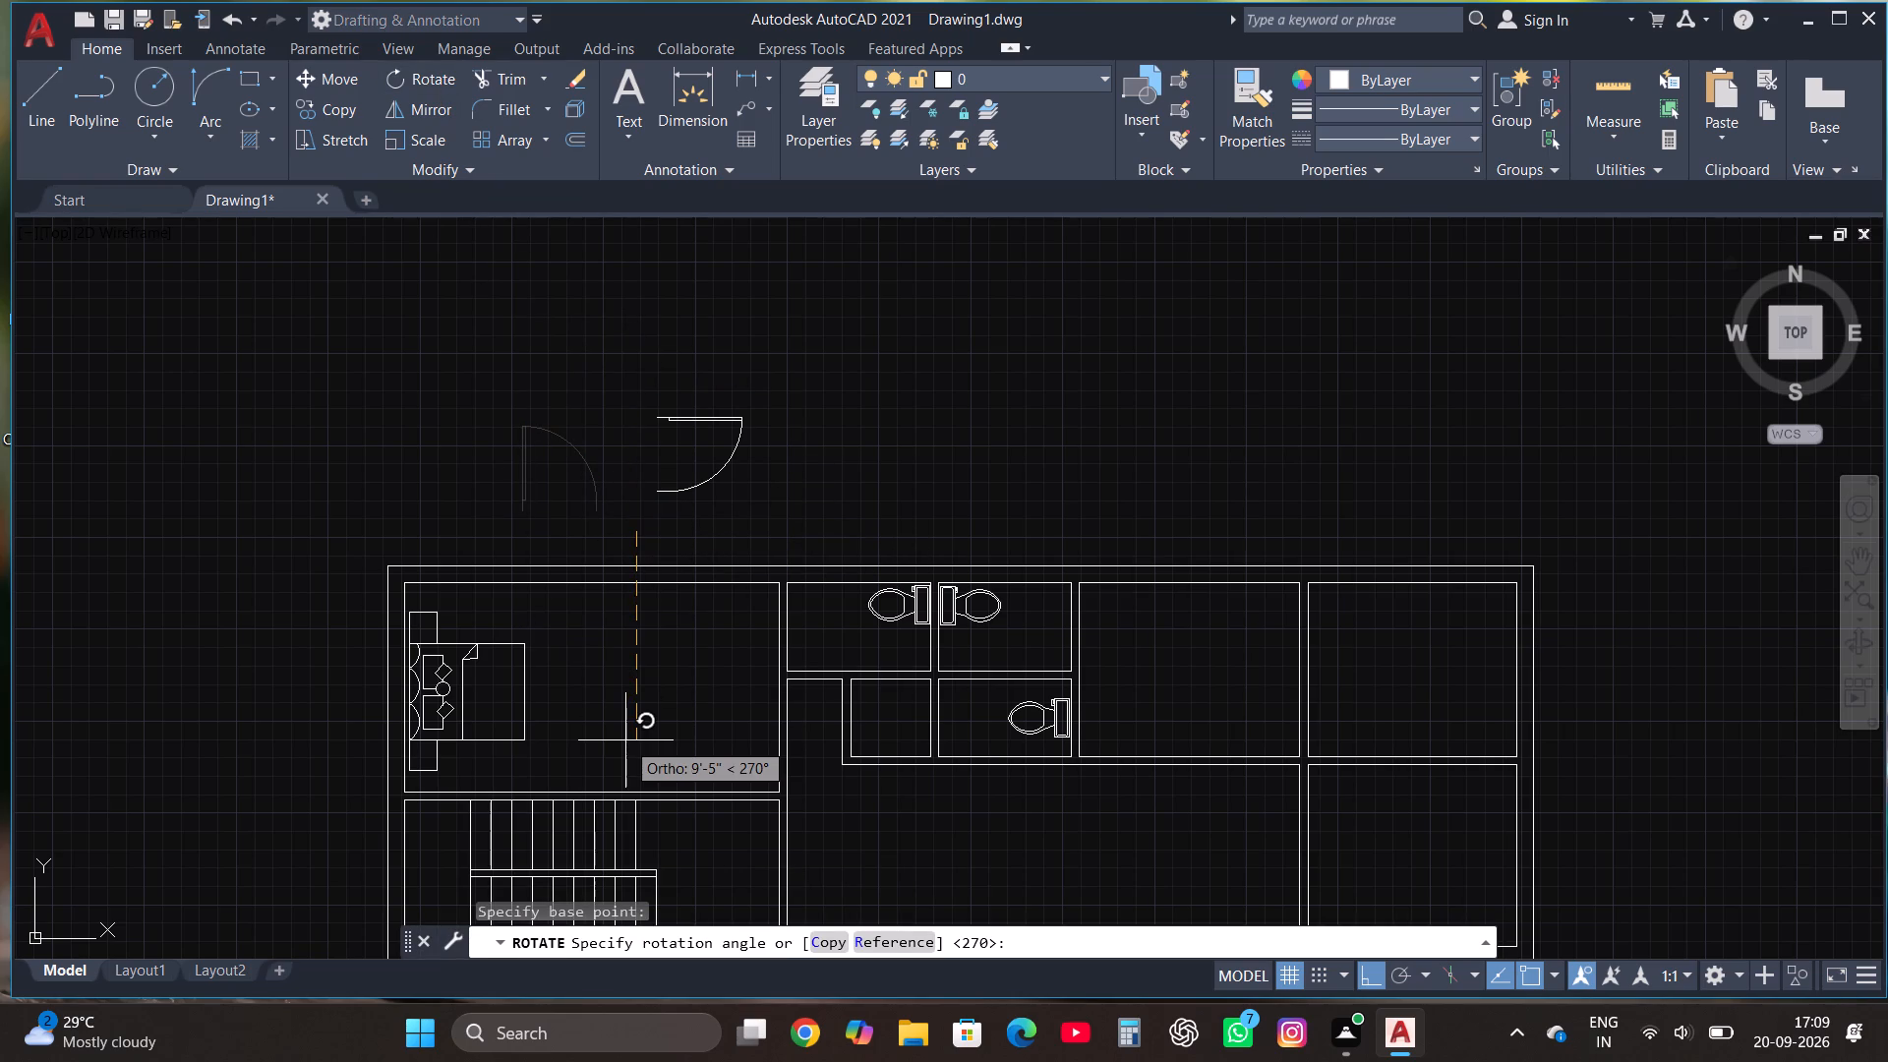
{"action": "left_click", "coordinate": [625, 740]}
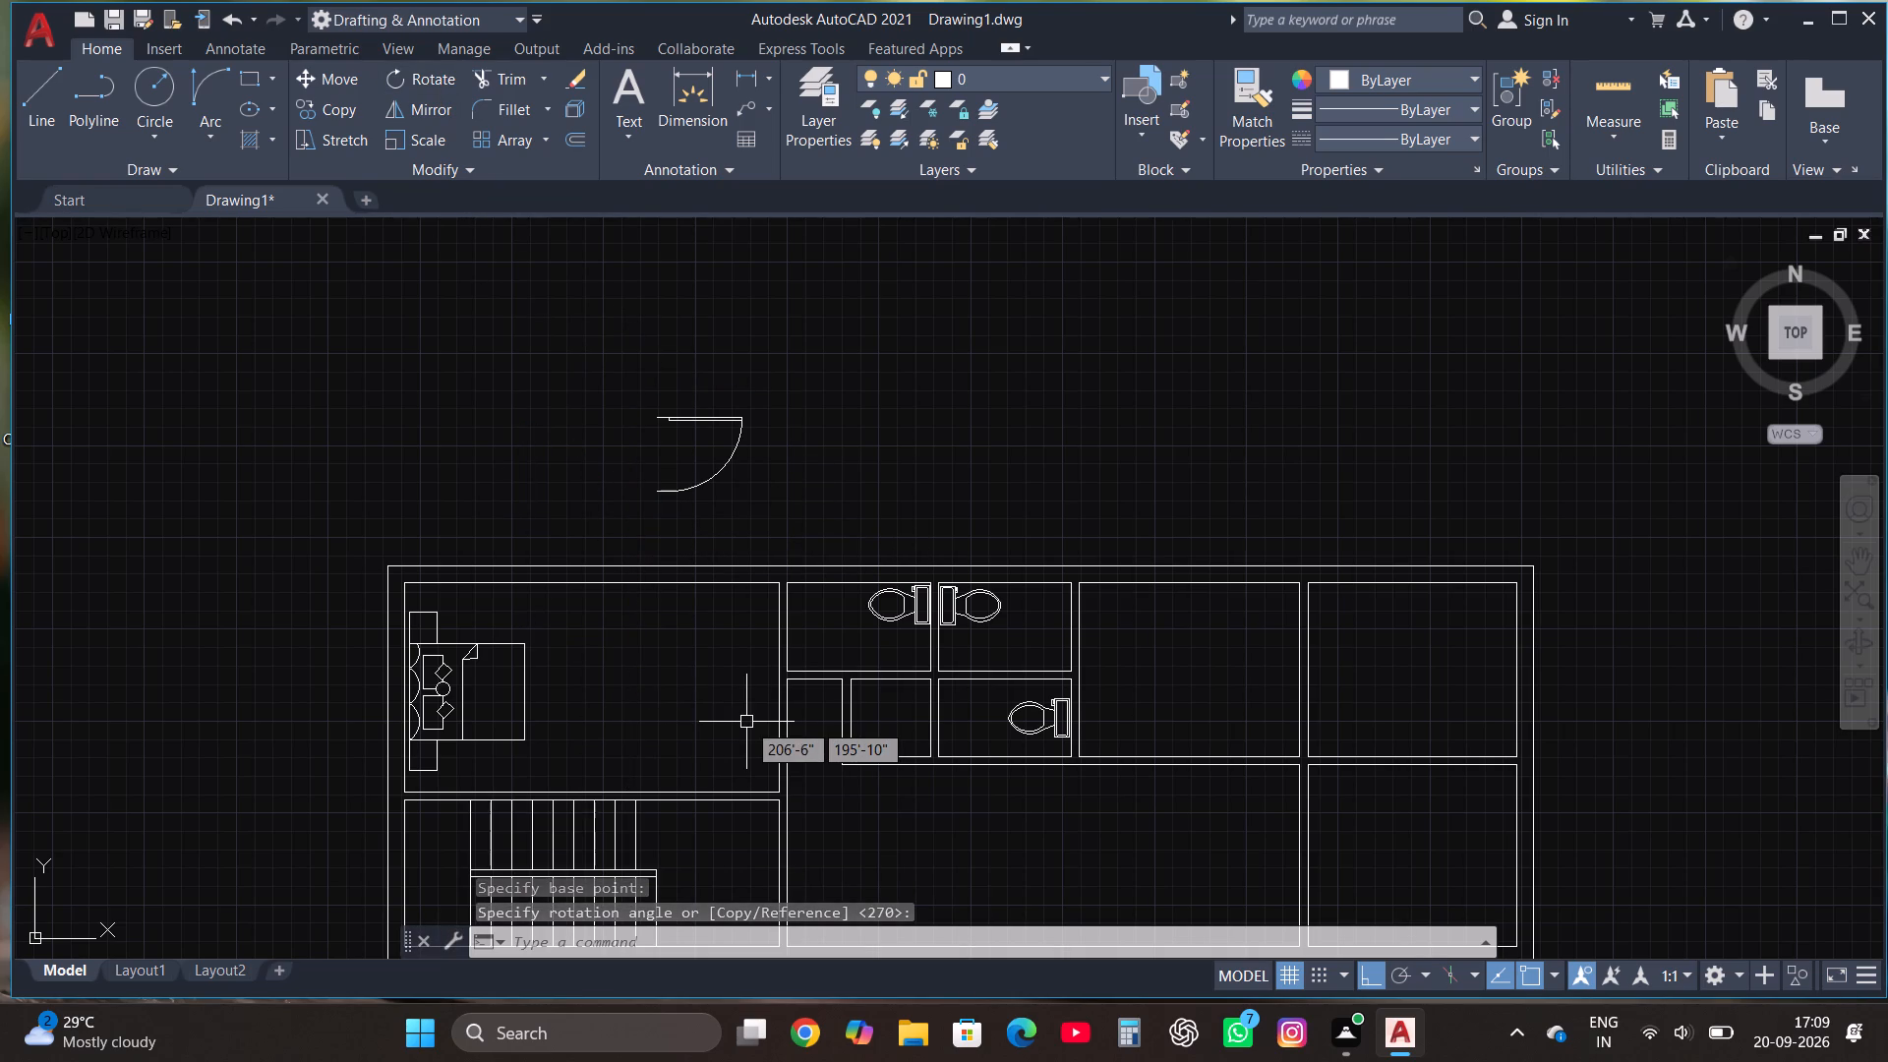
Mirror the rotated door across a horizontal line just north of its leaf, keeping the source object.
{"action": "scroll", "coordinate": [691, 418], "scroll_direction": "up", "scroll_amount": 2}
{"action": "left_click", "coordinate": [691, 418]}
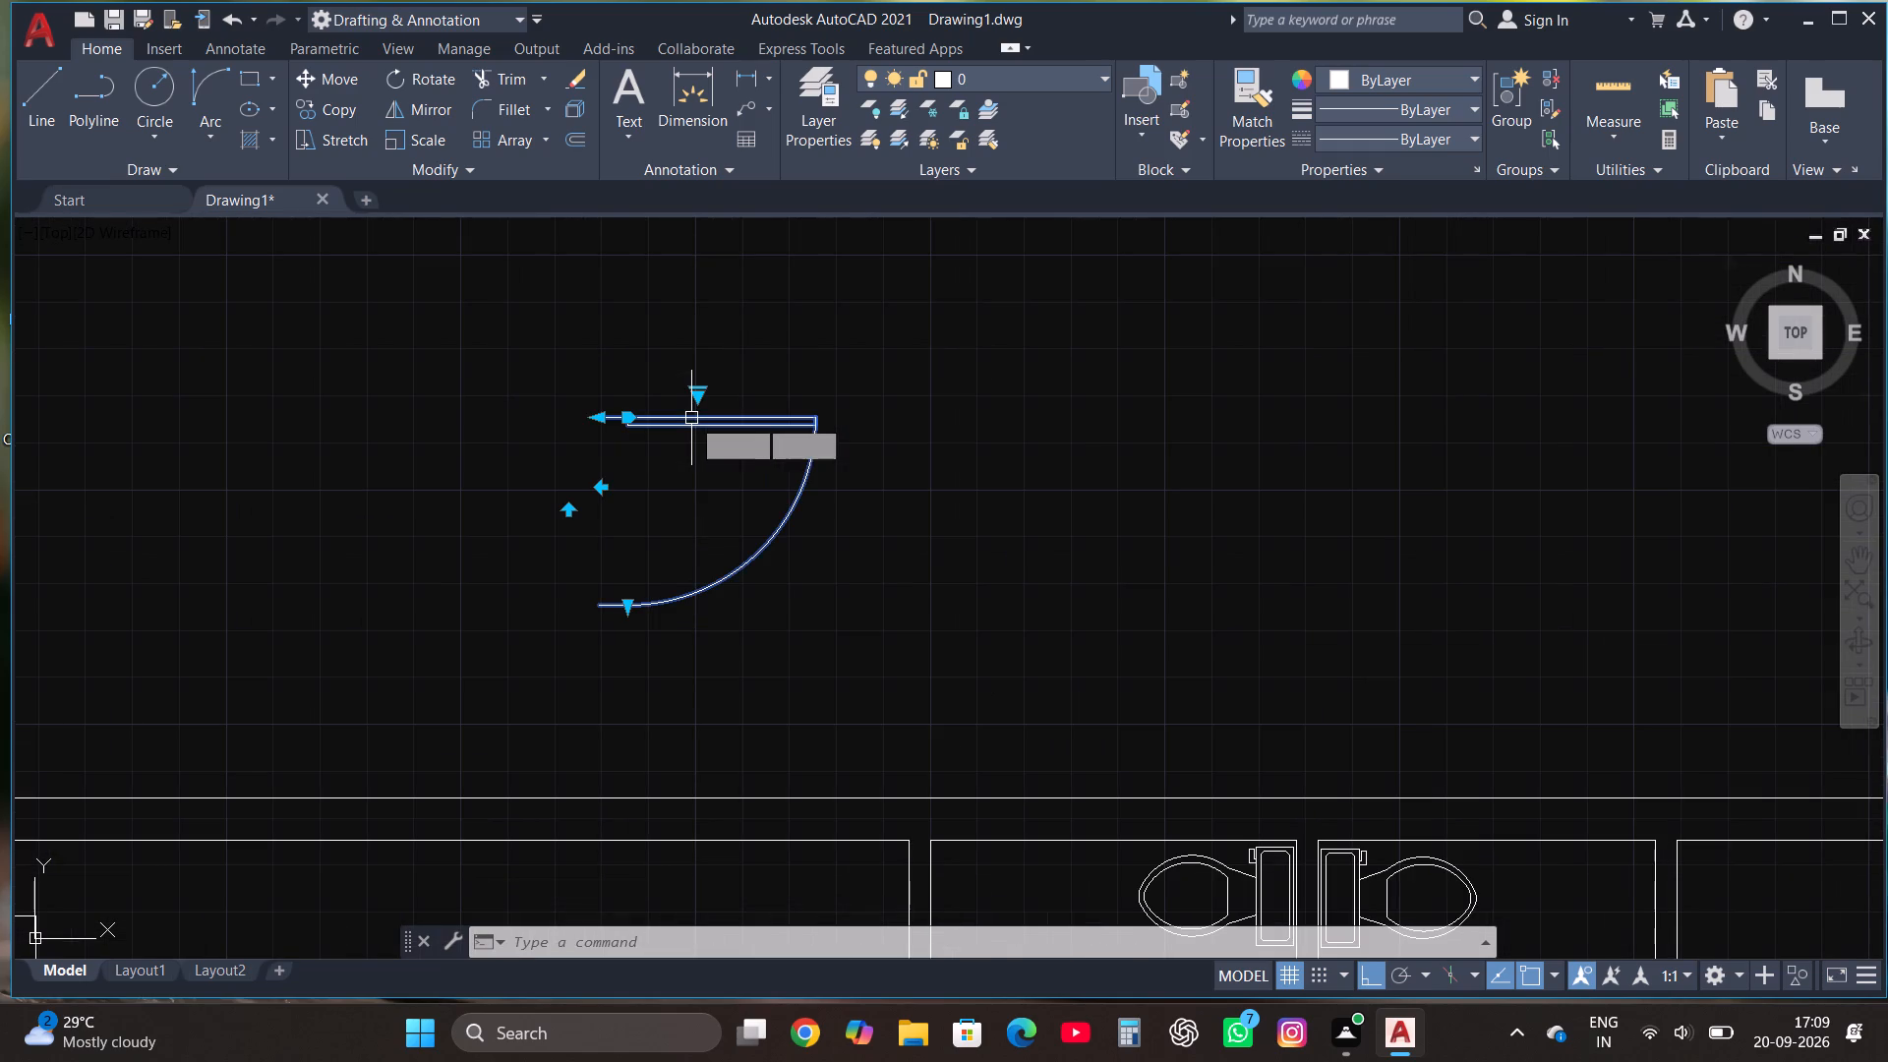
{"action": "left_click", "coordinate": [414, 104]}
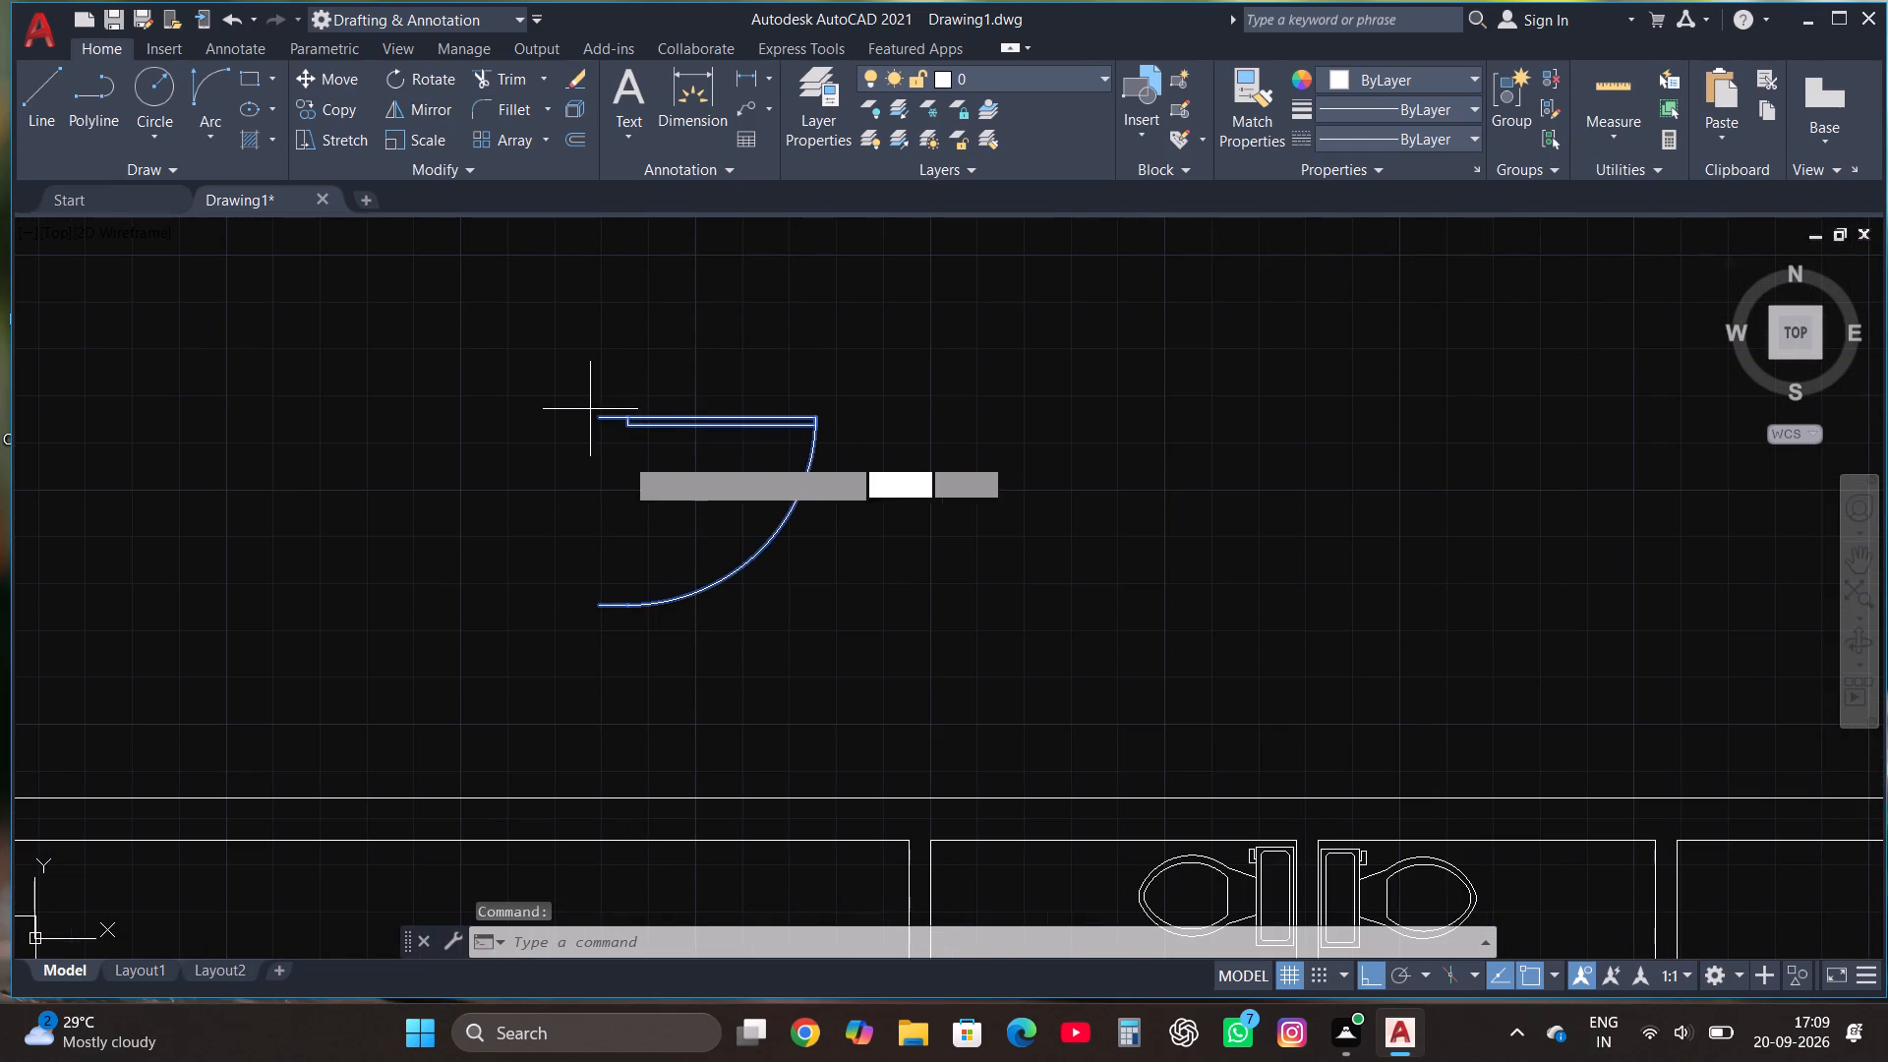
{"action": "left_click", "coordinate": [689, 384]}
{"action": "left_click", "coordinate": [865, 338]}
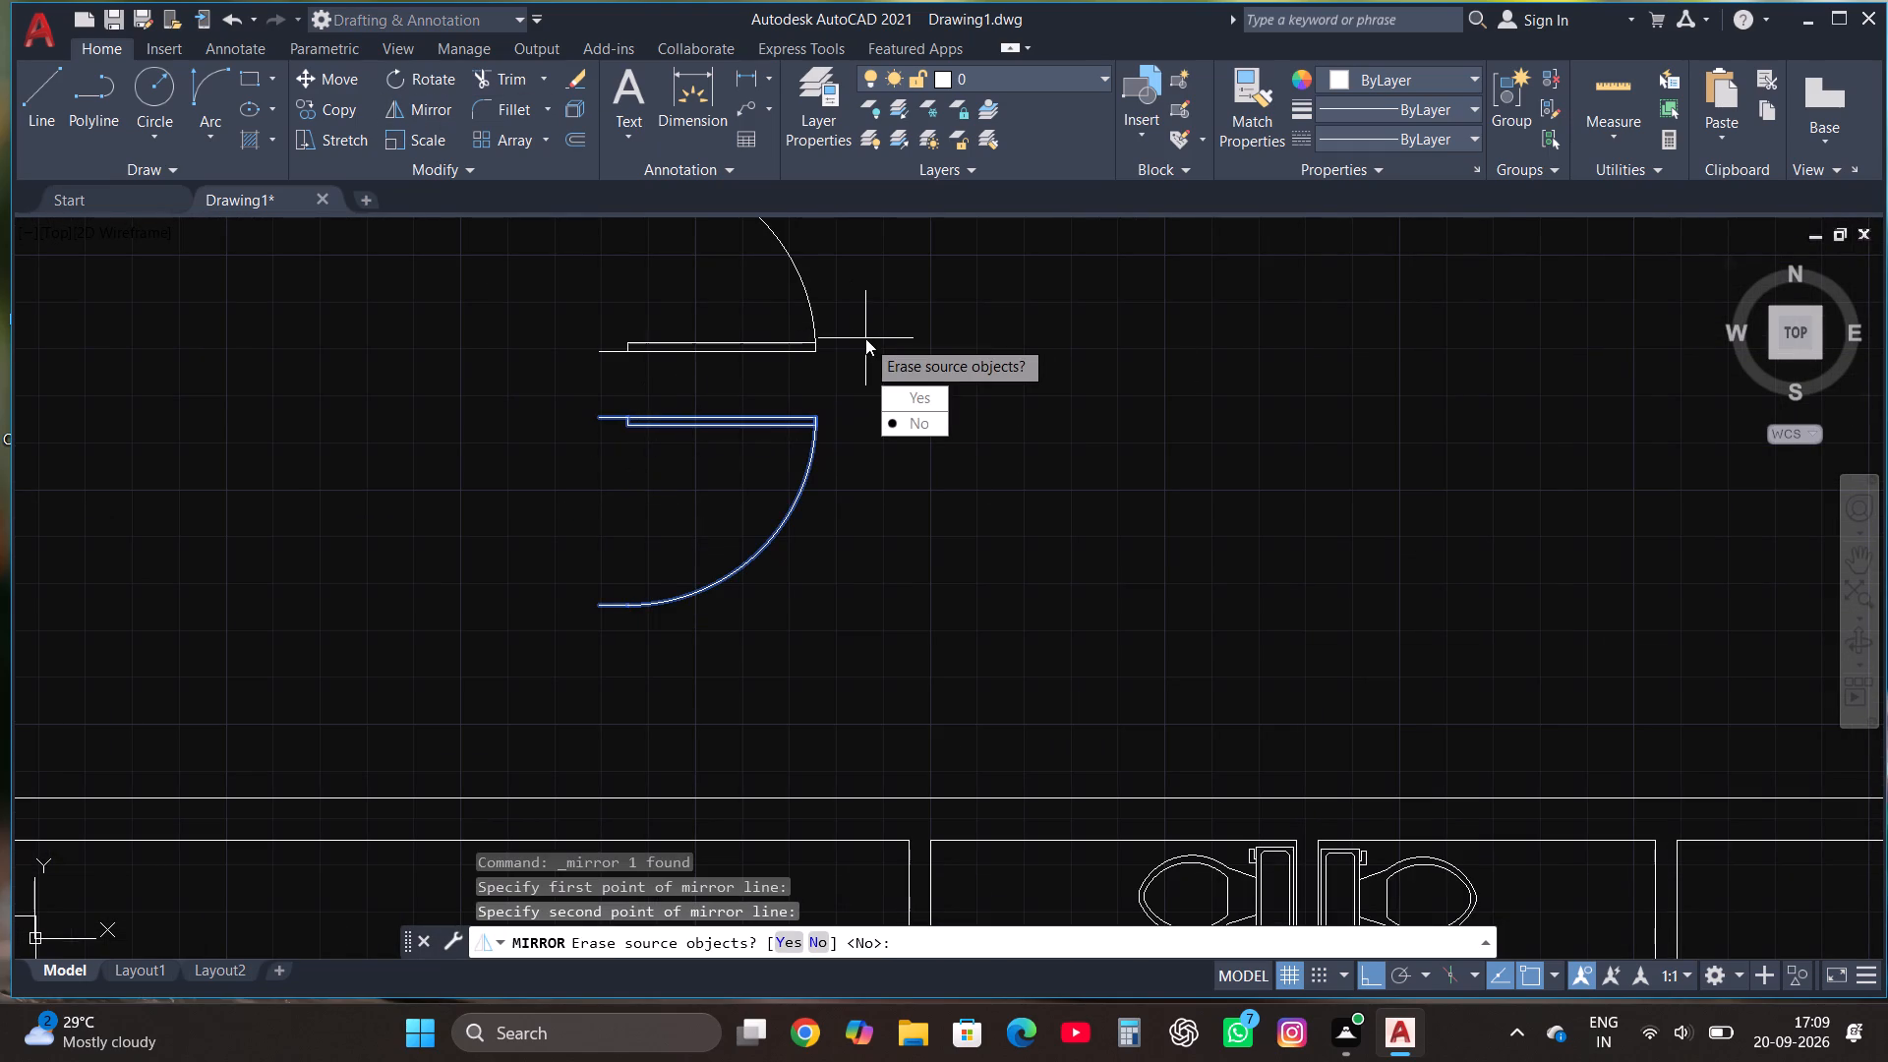
{"action": "left_click_drag", "start_coordinate": [916, 424], "coordinate": [865, 338]}
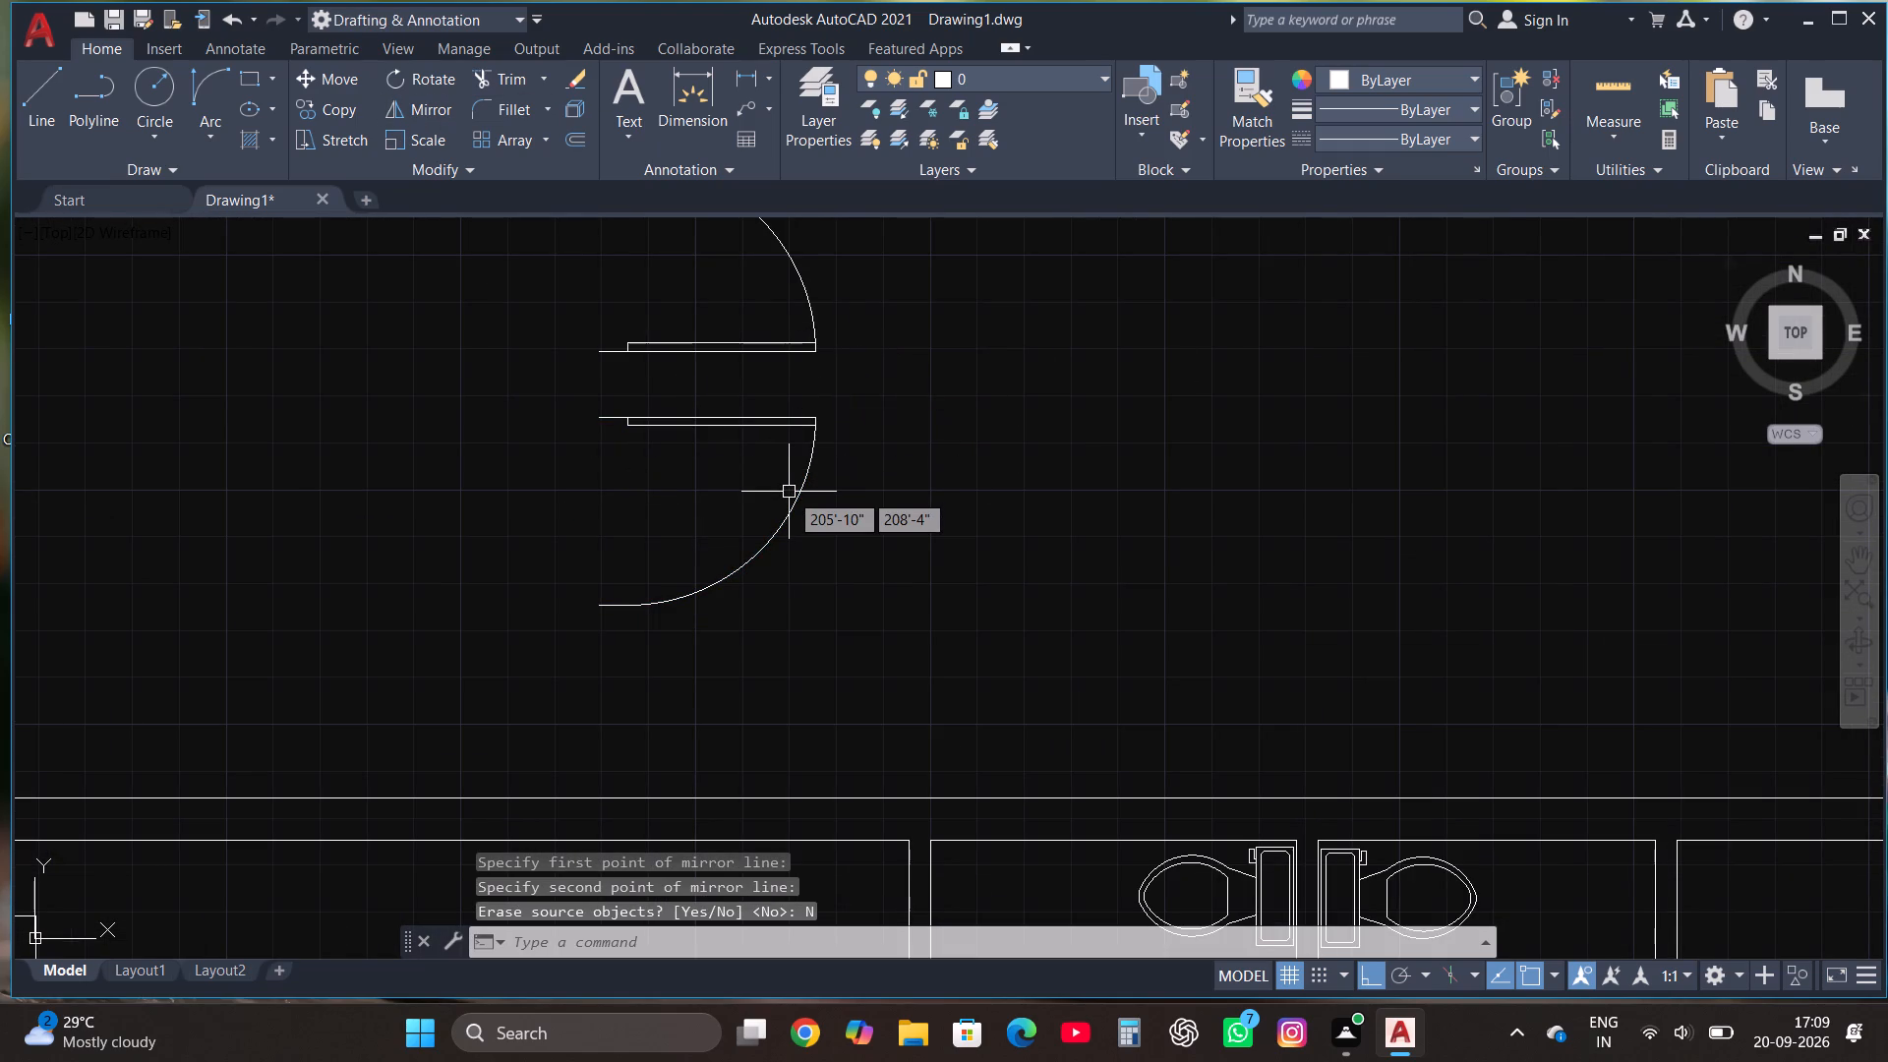
Rotate the southern of the two doors by 180°, so its leaf lies on the south side with the arc above it.
{"action": "scroll", "coordinate": [789, 492], "scroll_direction": "down", "scroll_amount": 1}
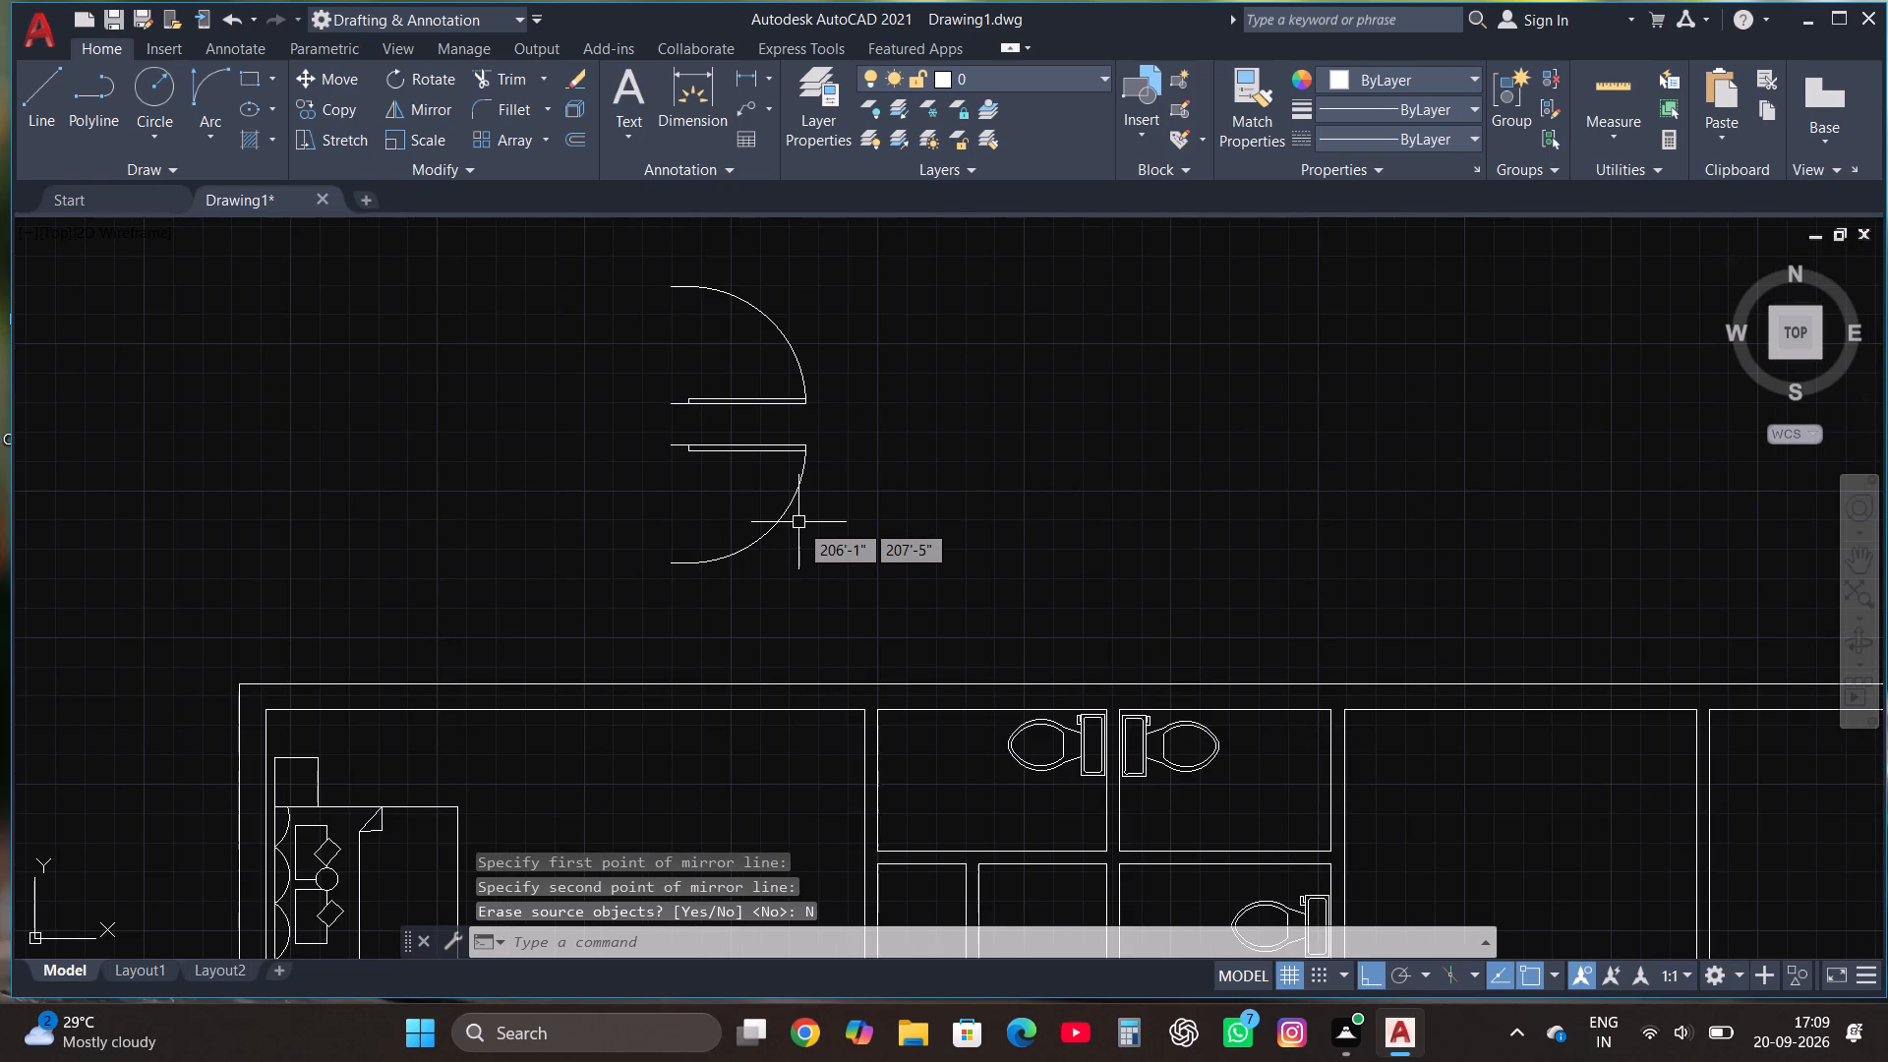
{"action": "left_click", "coordinate": [798, 522]}
{"action": "left_click", "coordinate": [755, 463]}
{"action": "left_click", "coordinate": [445, 78]}
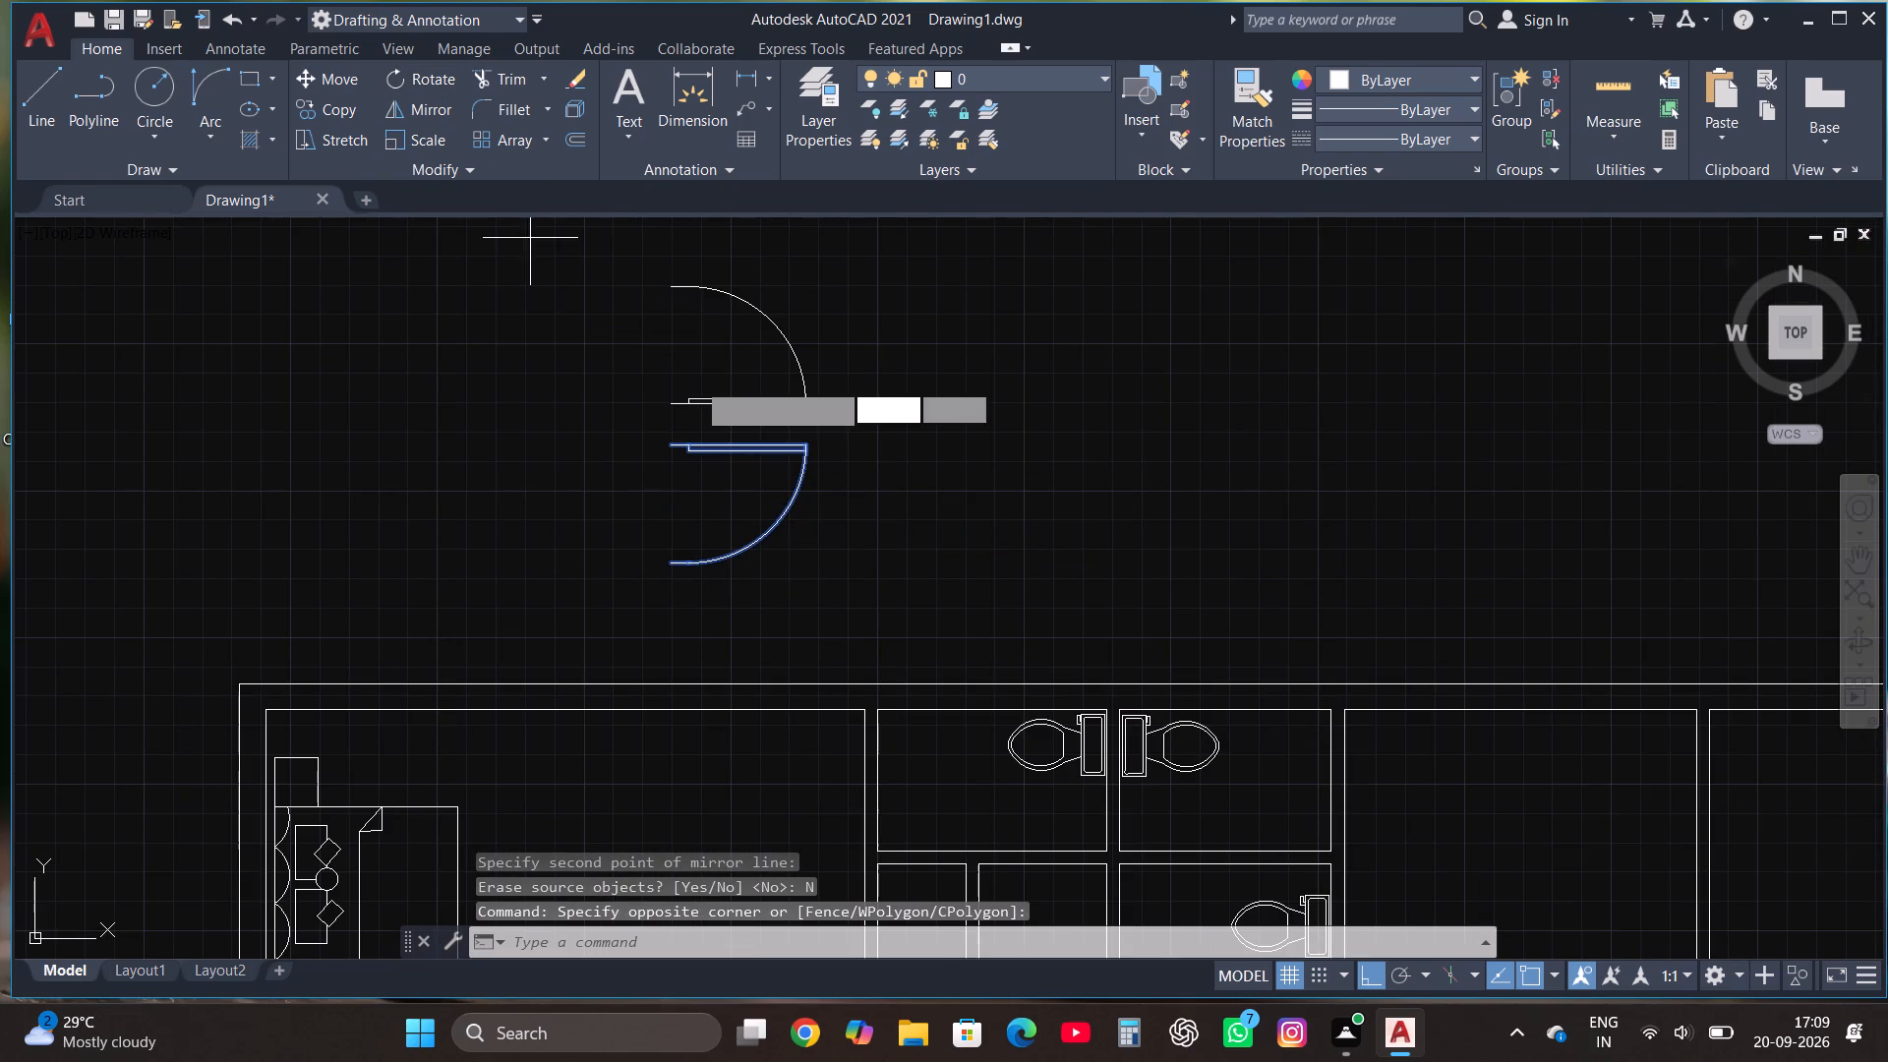
{"action": "left_click", "coordinate": [795, 506]}
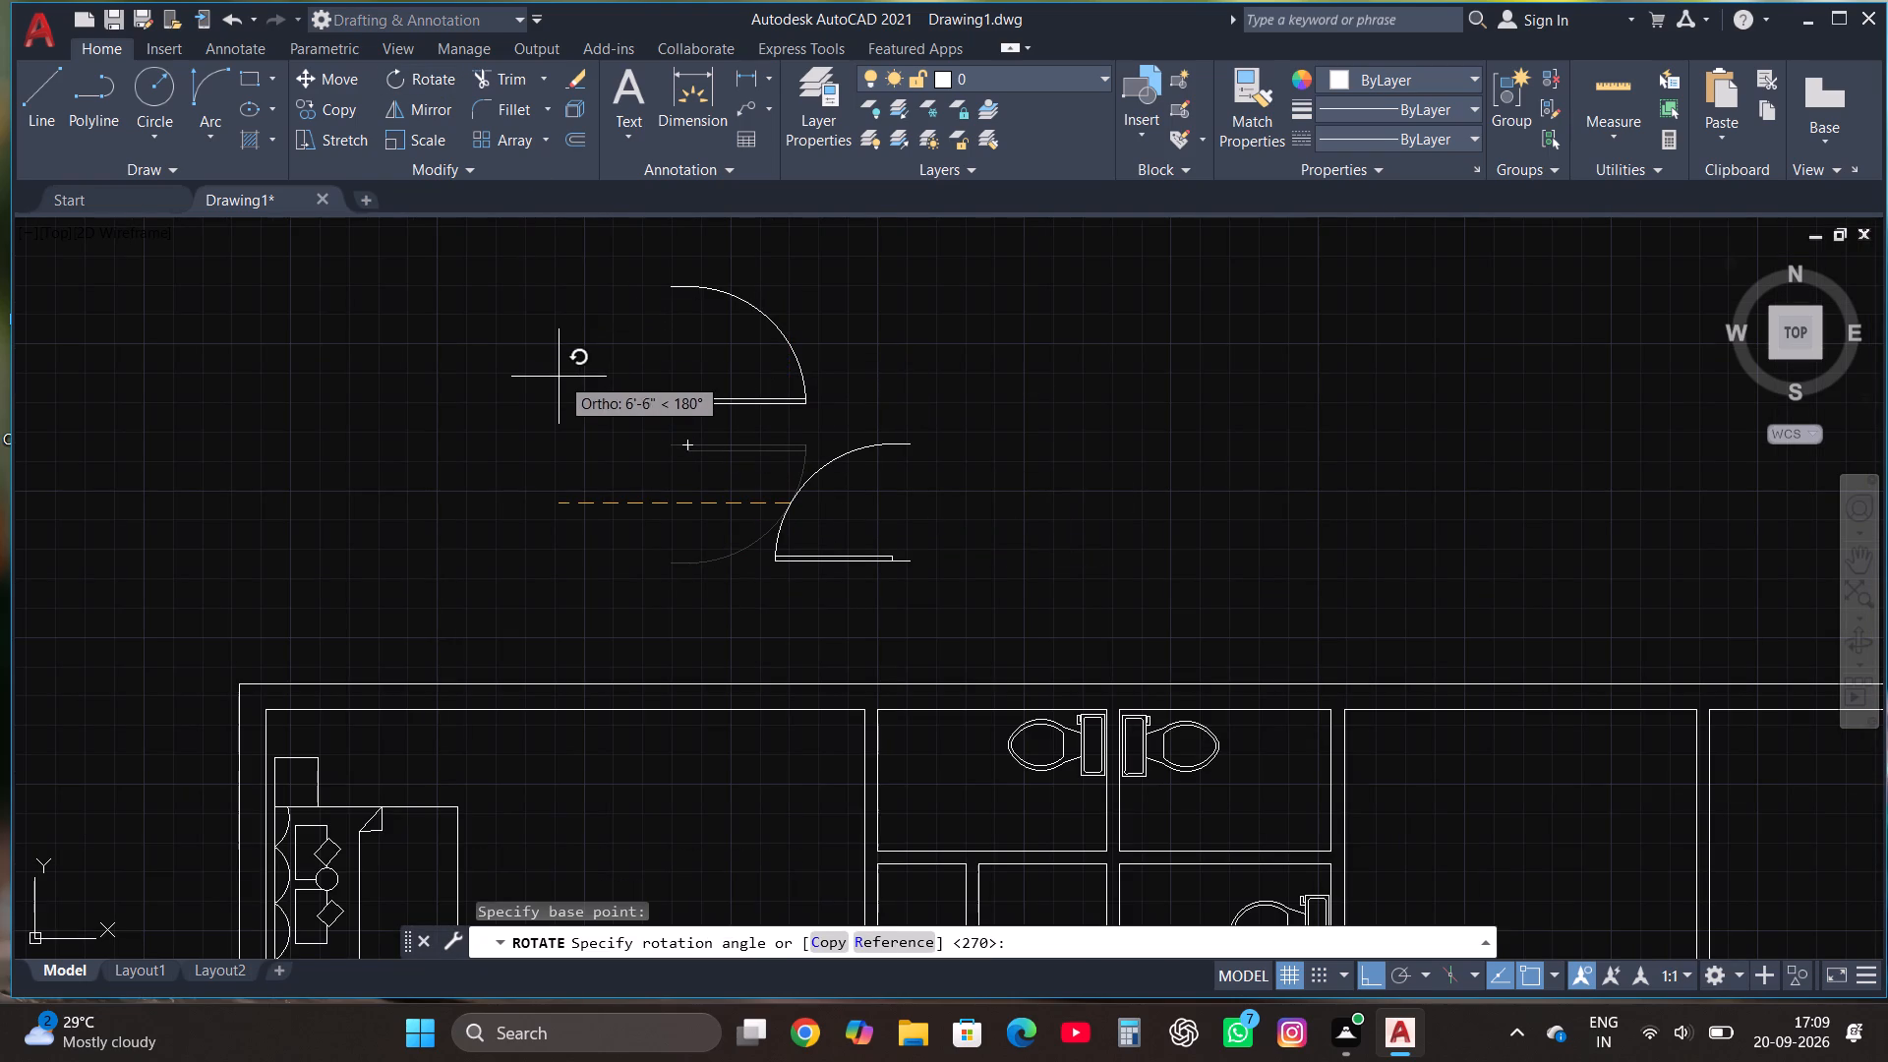
{"action": "left_click", "coordinate": [559, 377]}
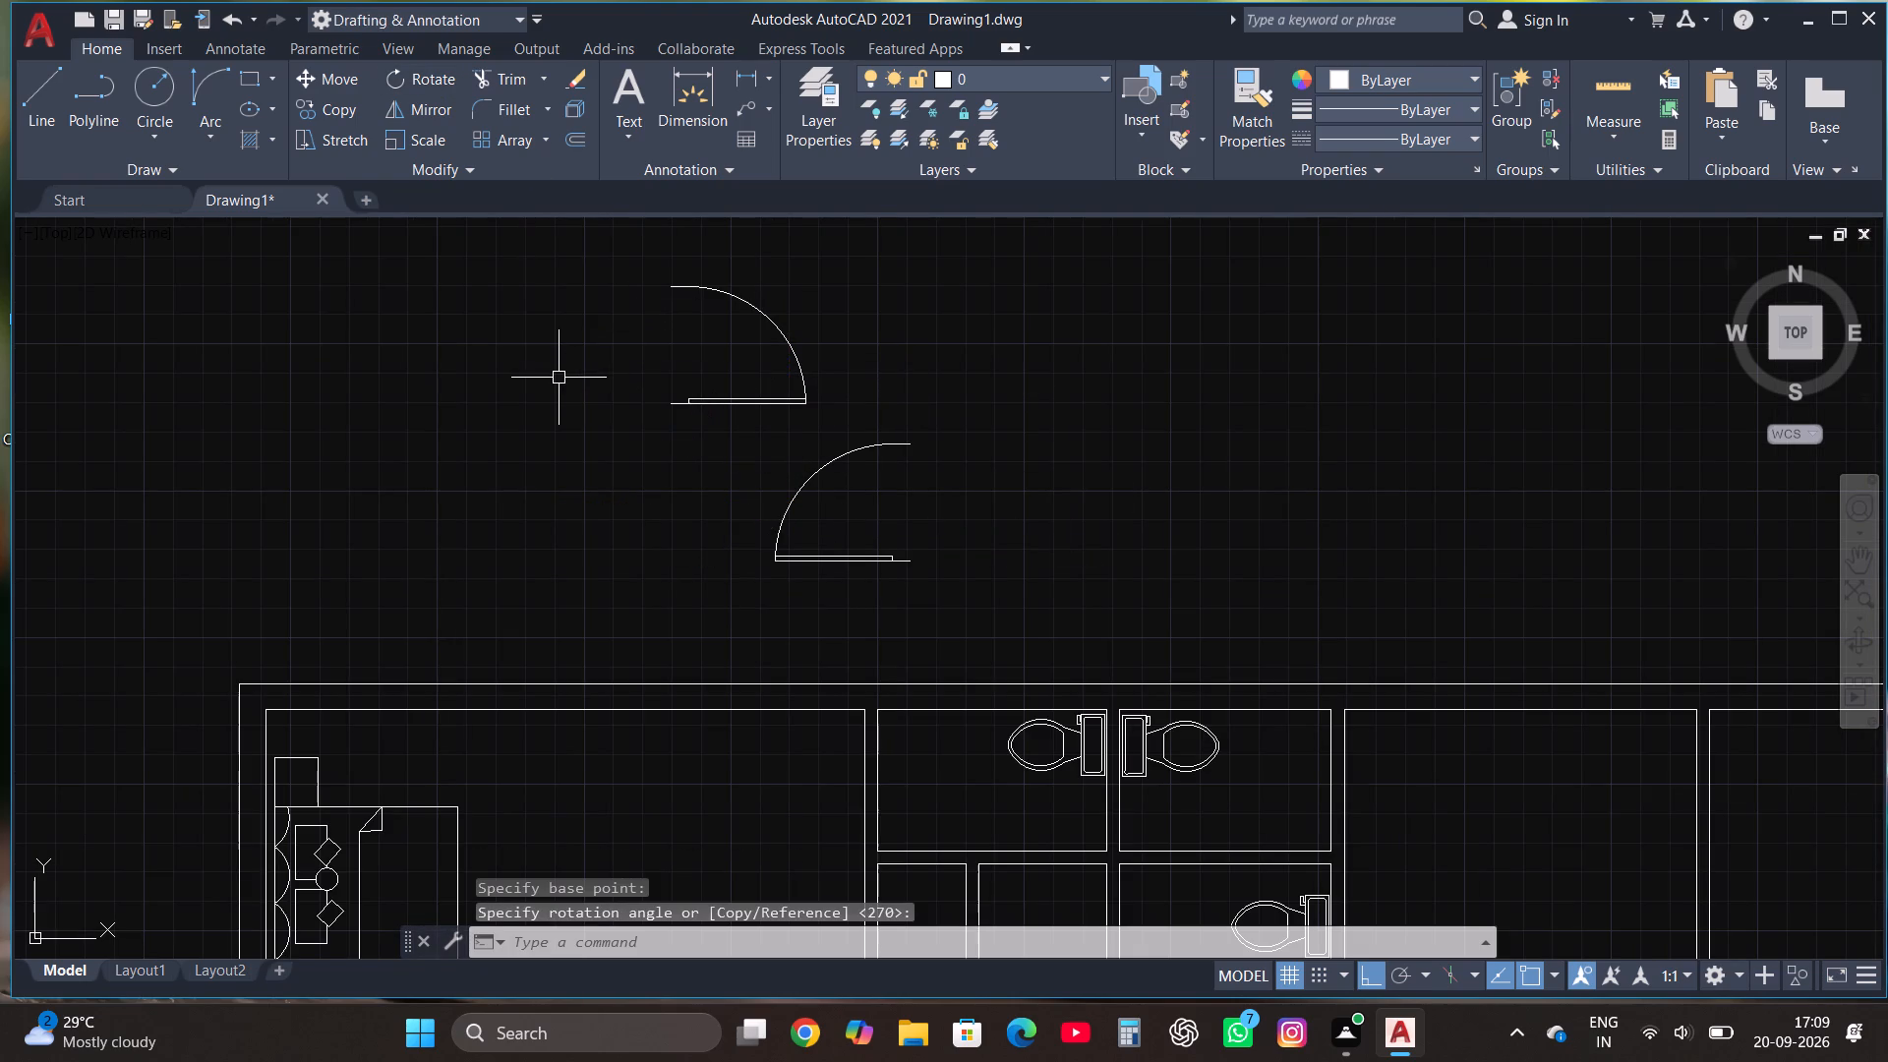
Move the southern door by its southeast corner onto the wall west of the northeast room, near the wall's south end, with Ortho off.
{"action": "scroll", "coordinate": [905, 567], "scroll_direction": "down", "scroll_amount": 2}
{"action": "scroll", "coordinate": [856, 417], "scroll_direction": "up", "scroll_amount": 1}
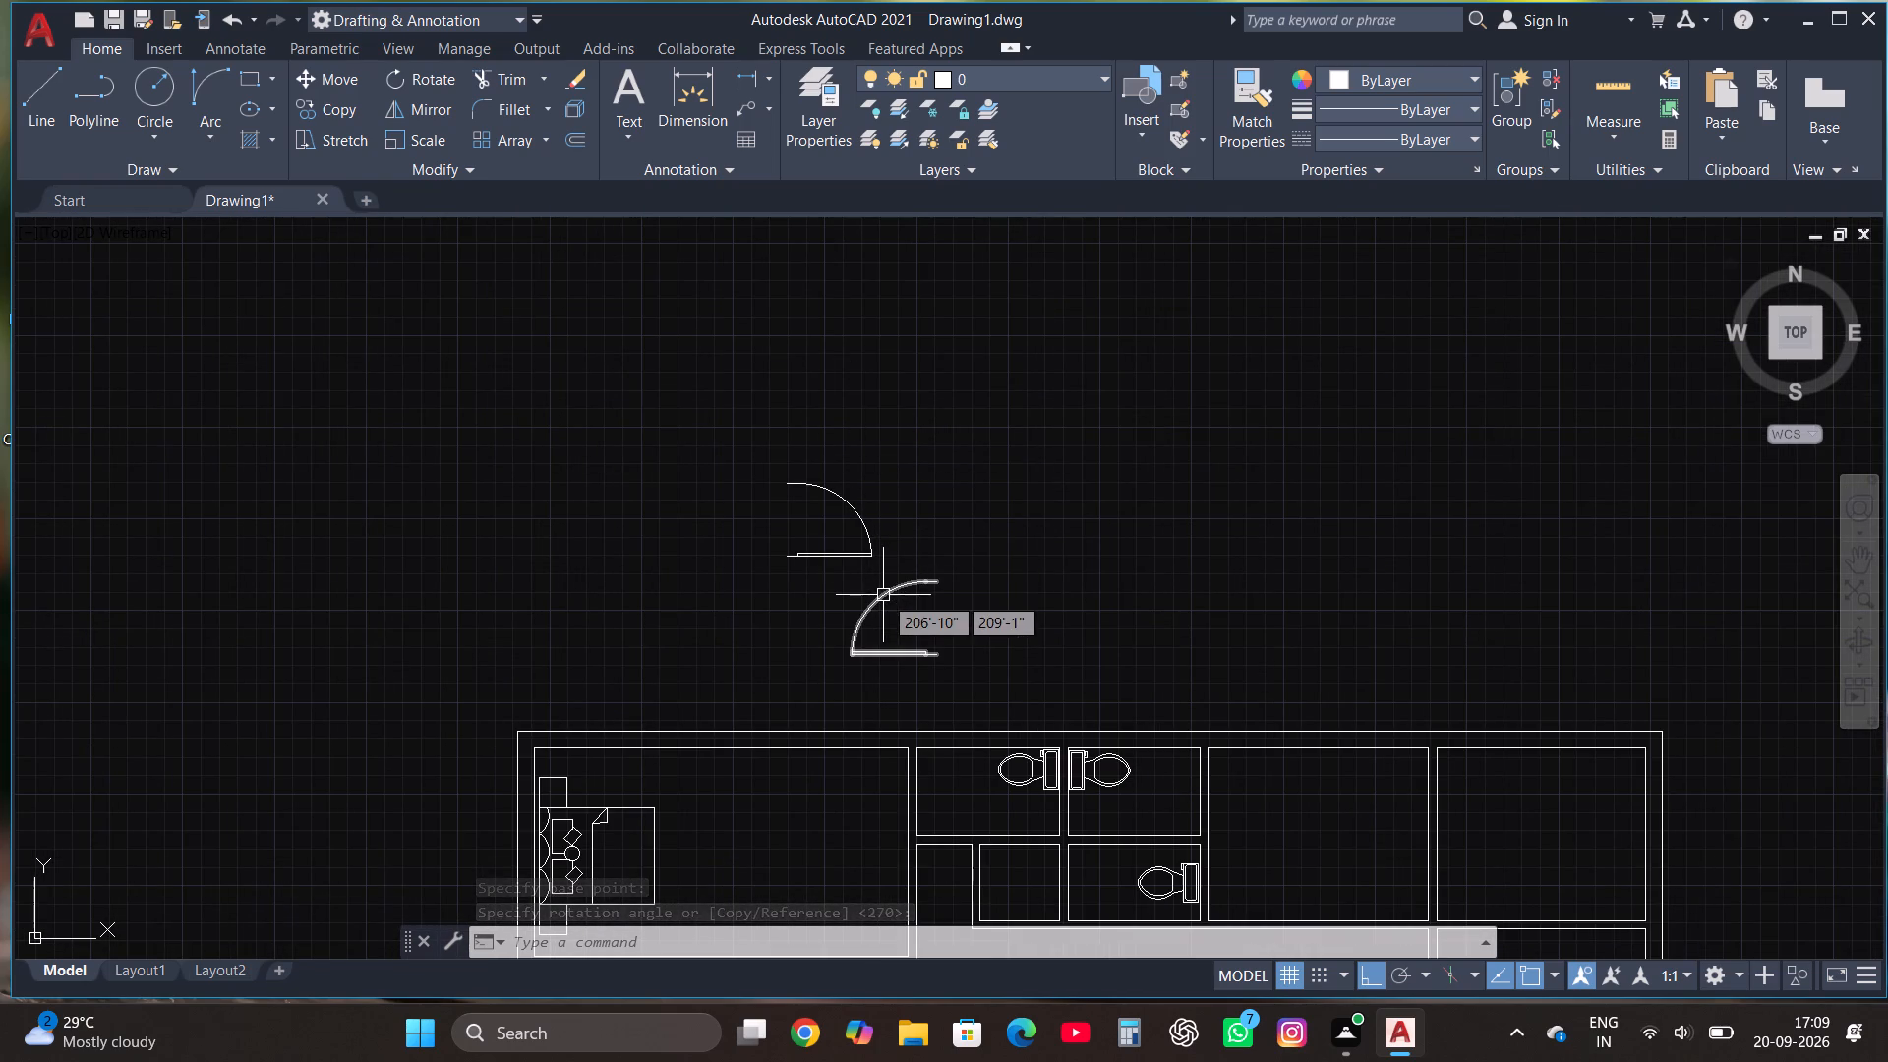
{"action": "left_click", "coordinate": [883, 595]}
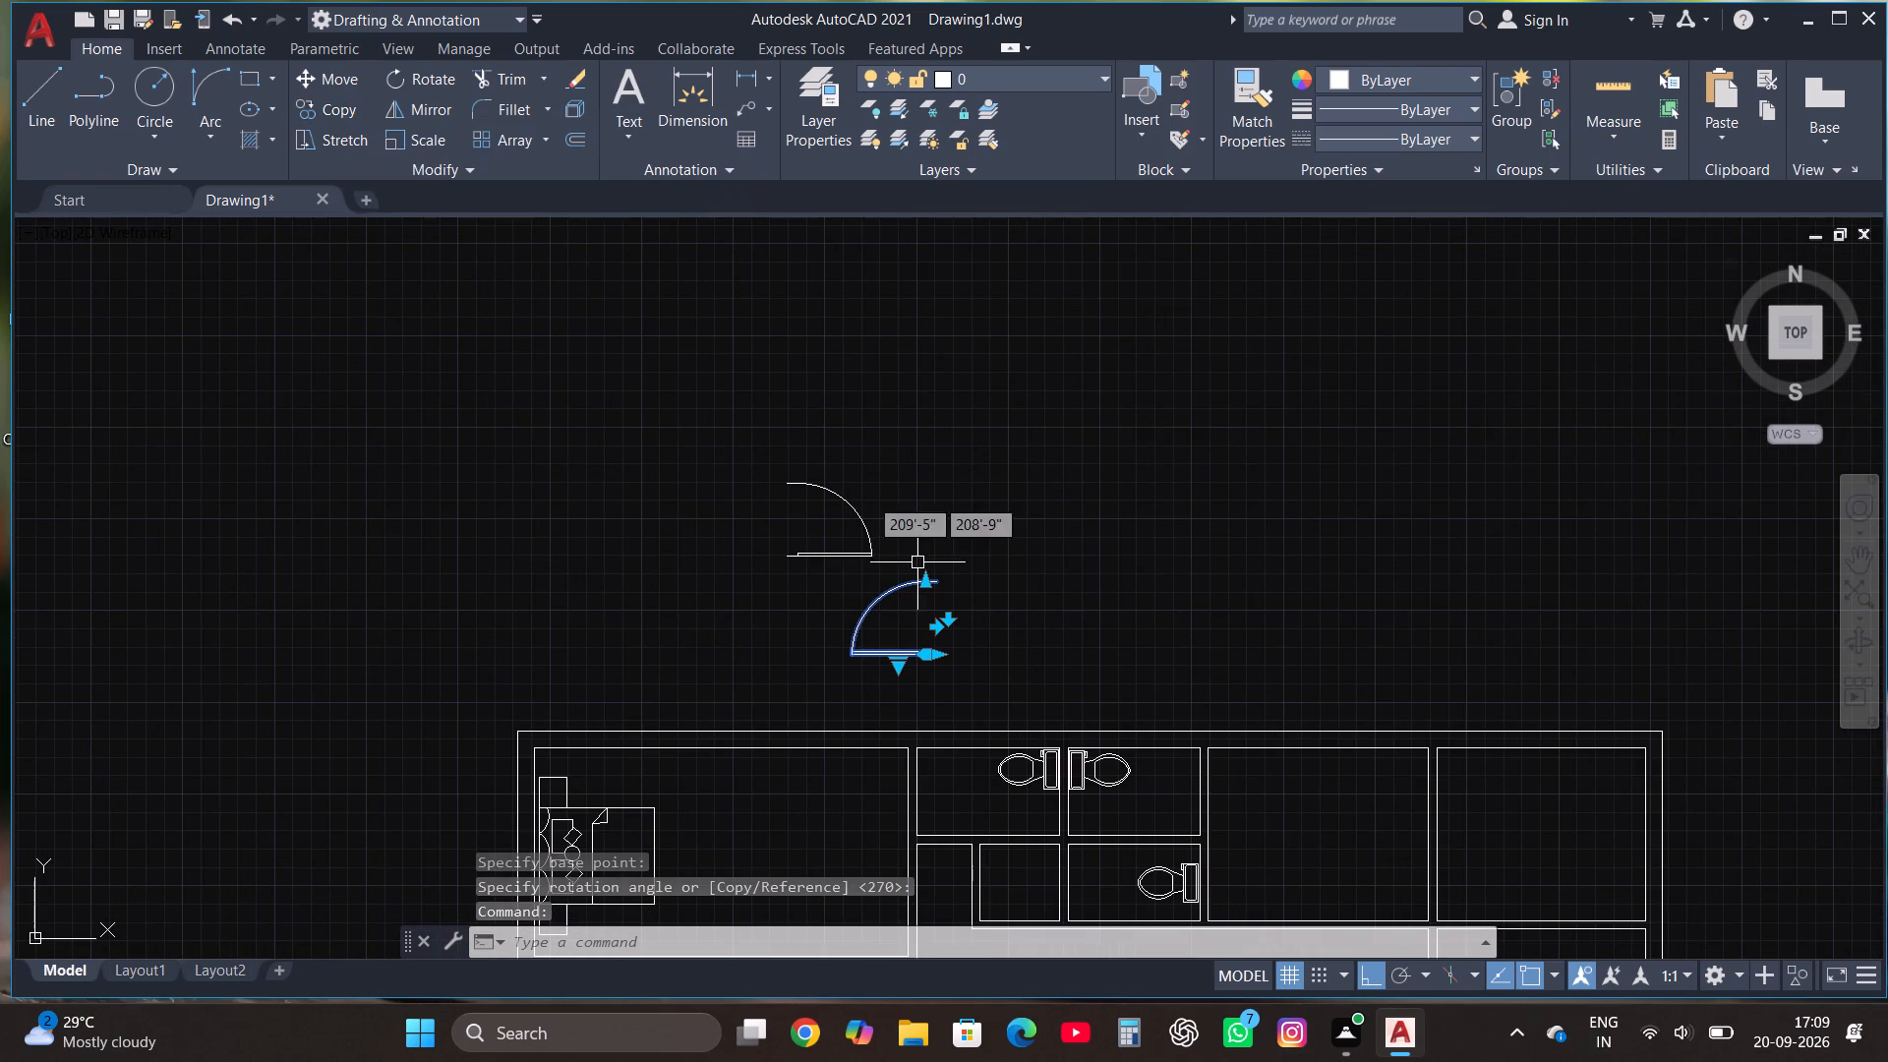
{"action": "left_click", "coordinate": [332, 81]}
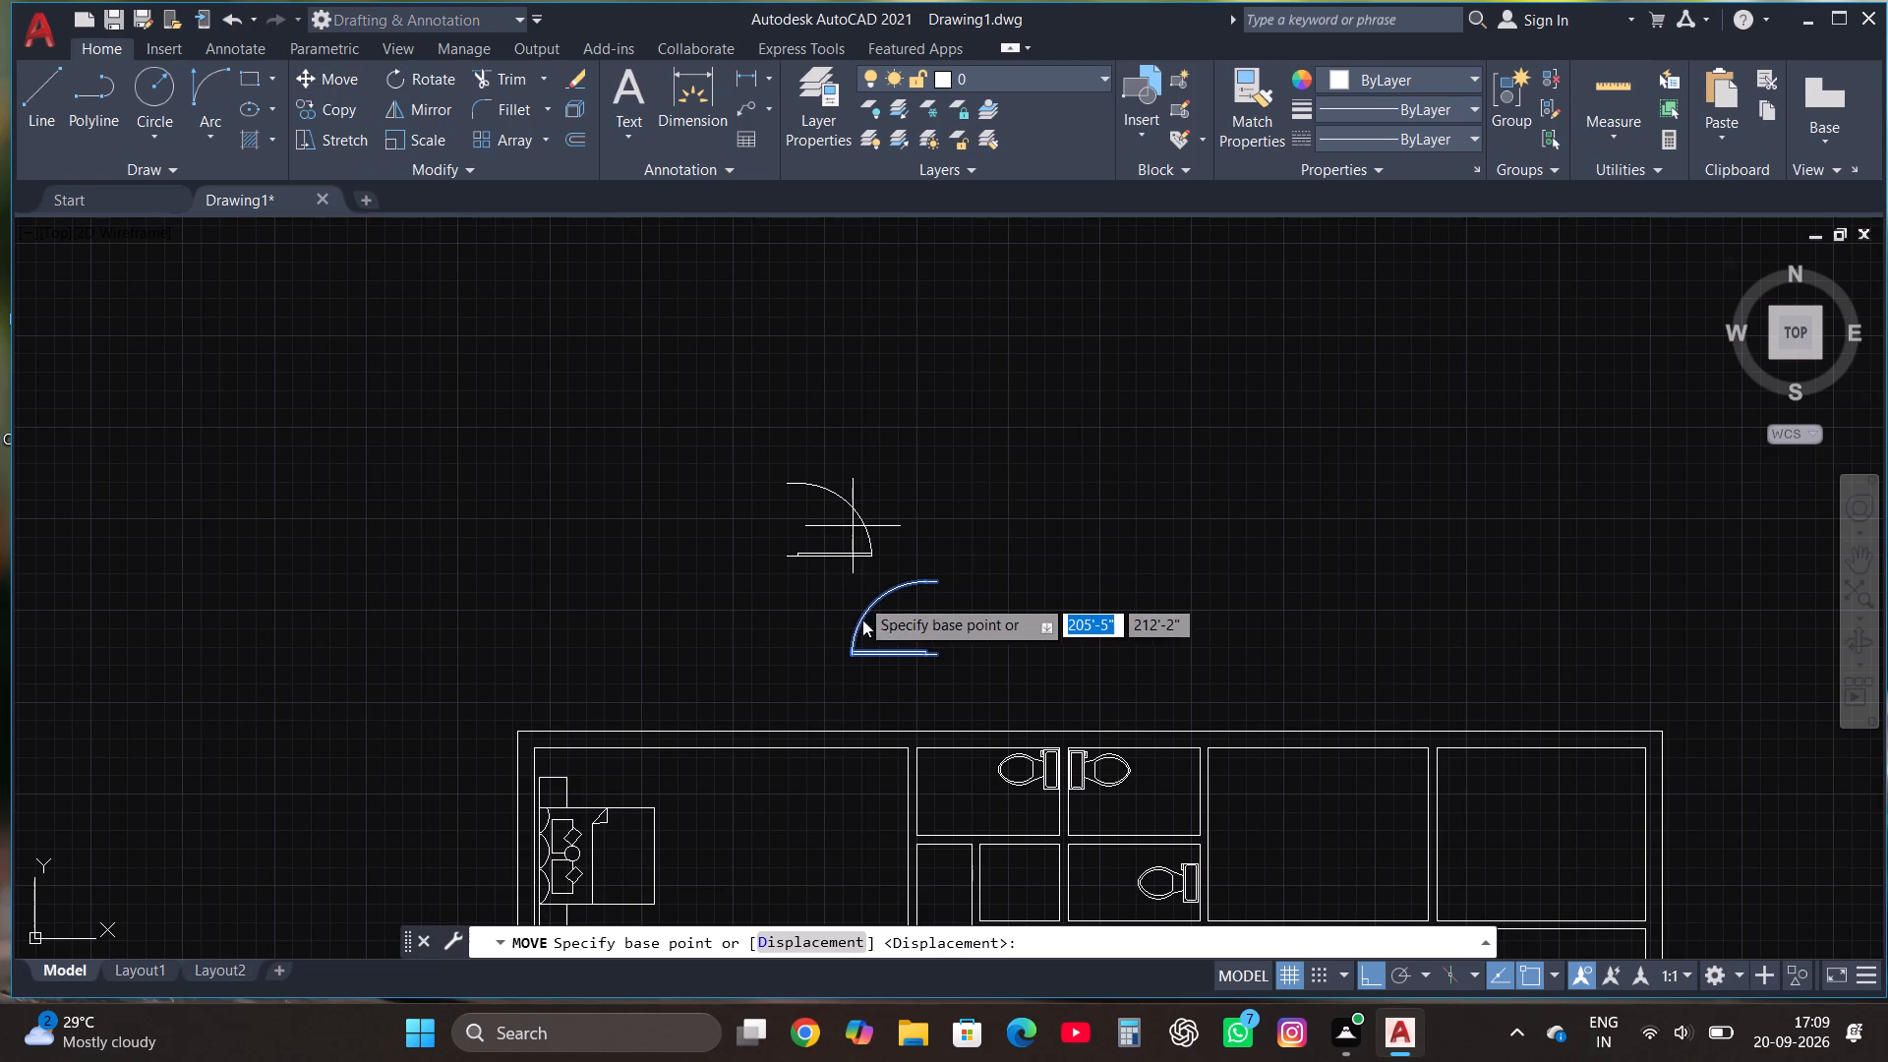
{"action": "left_click", "coordinate": [935, 655]}
{"action": "scroll", "coordinate": [937, 481], "scroll_direction": "down", "scroll_amount": 1}
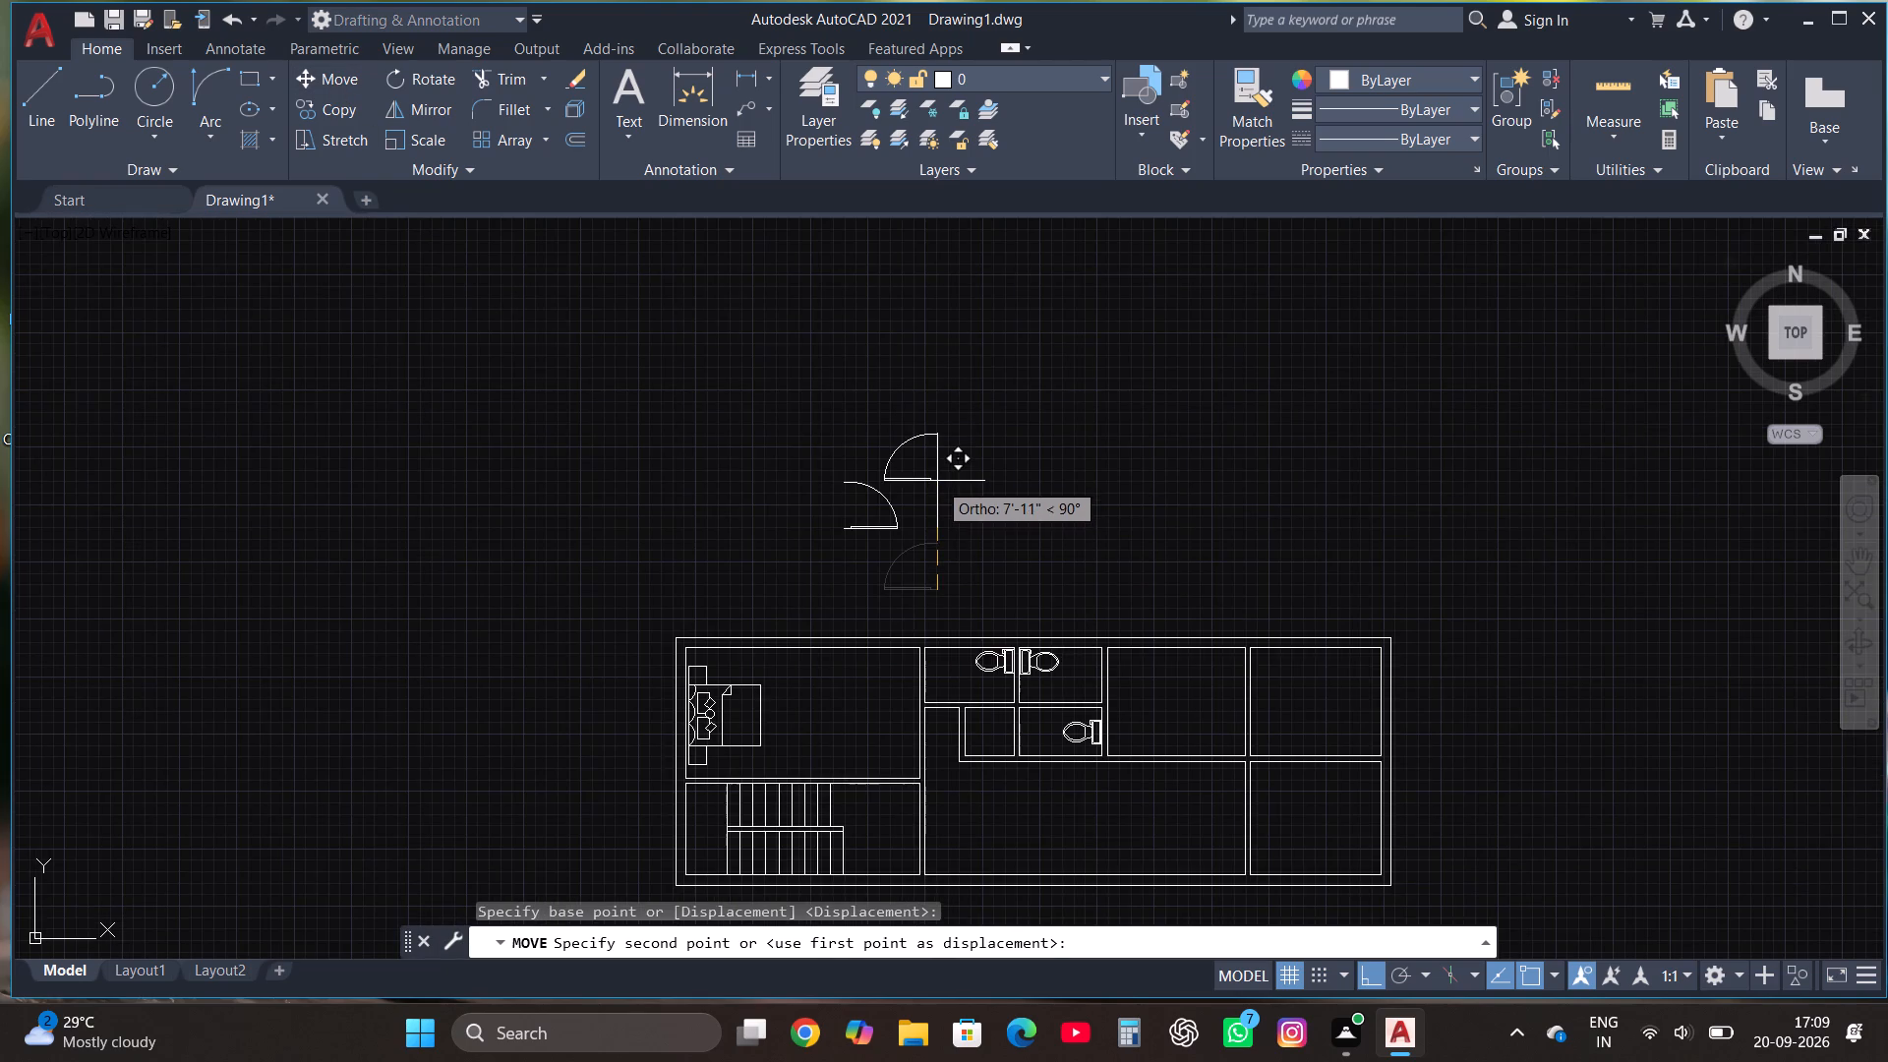
{"action": "key", "text": "F8"}
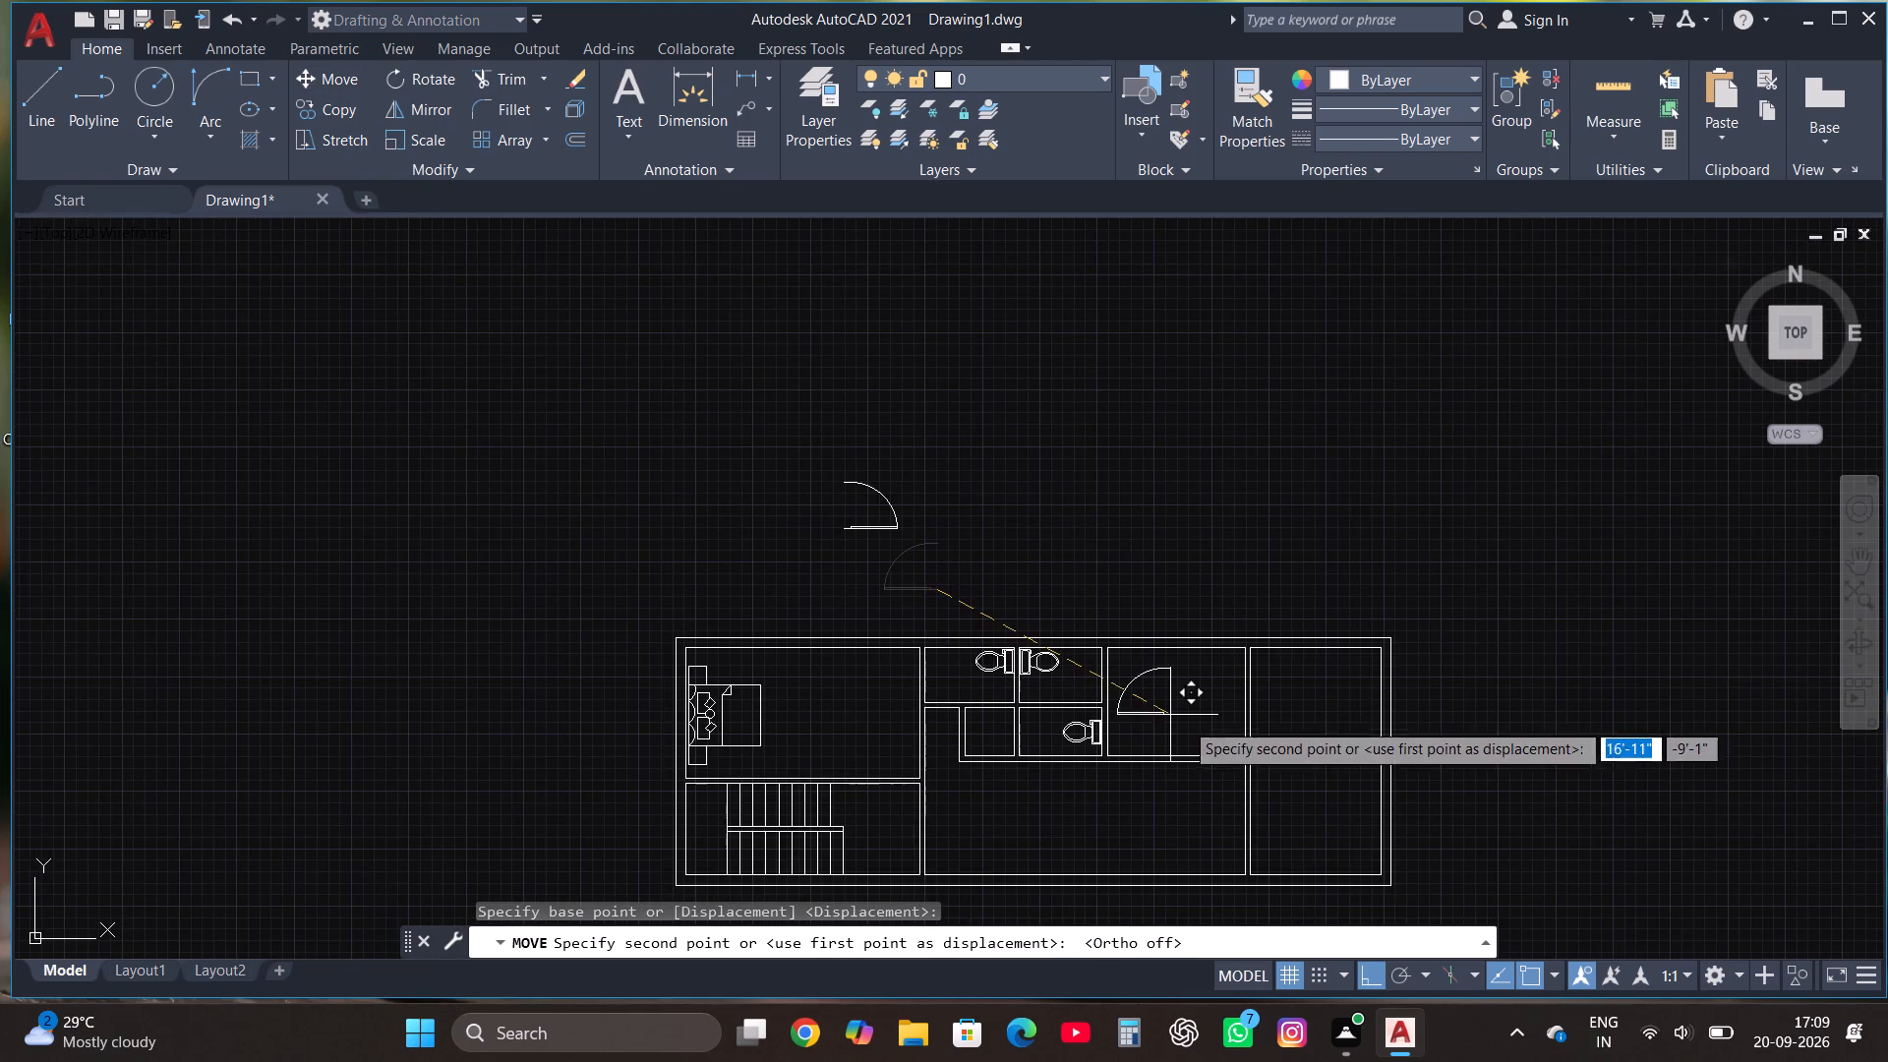
{"action": "scroll", "coordinate": [1268, 741], "scroll_direction": "up", "scroll_amount": 4}
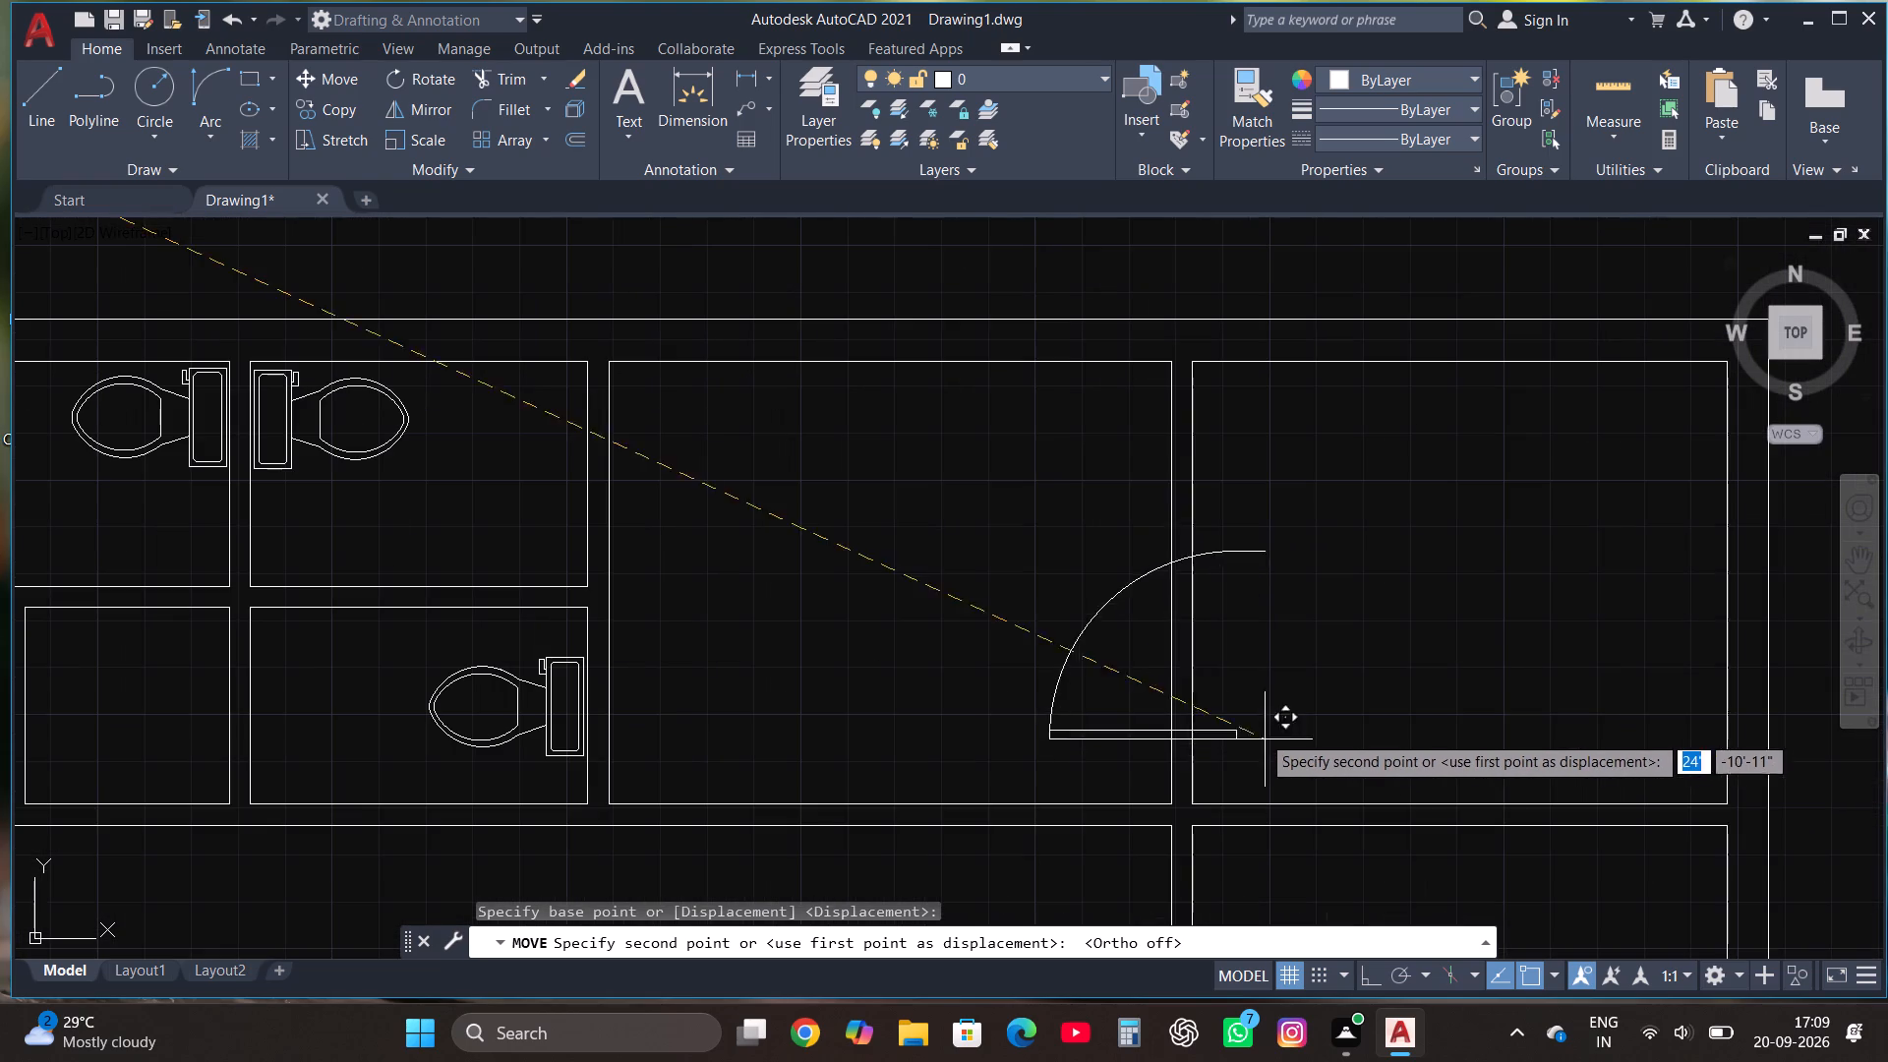
{"action": "left_click", "coordinate": [1192, 737]}
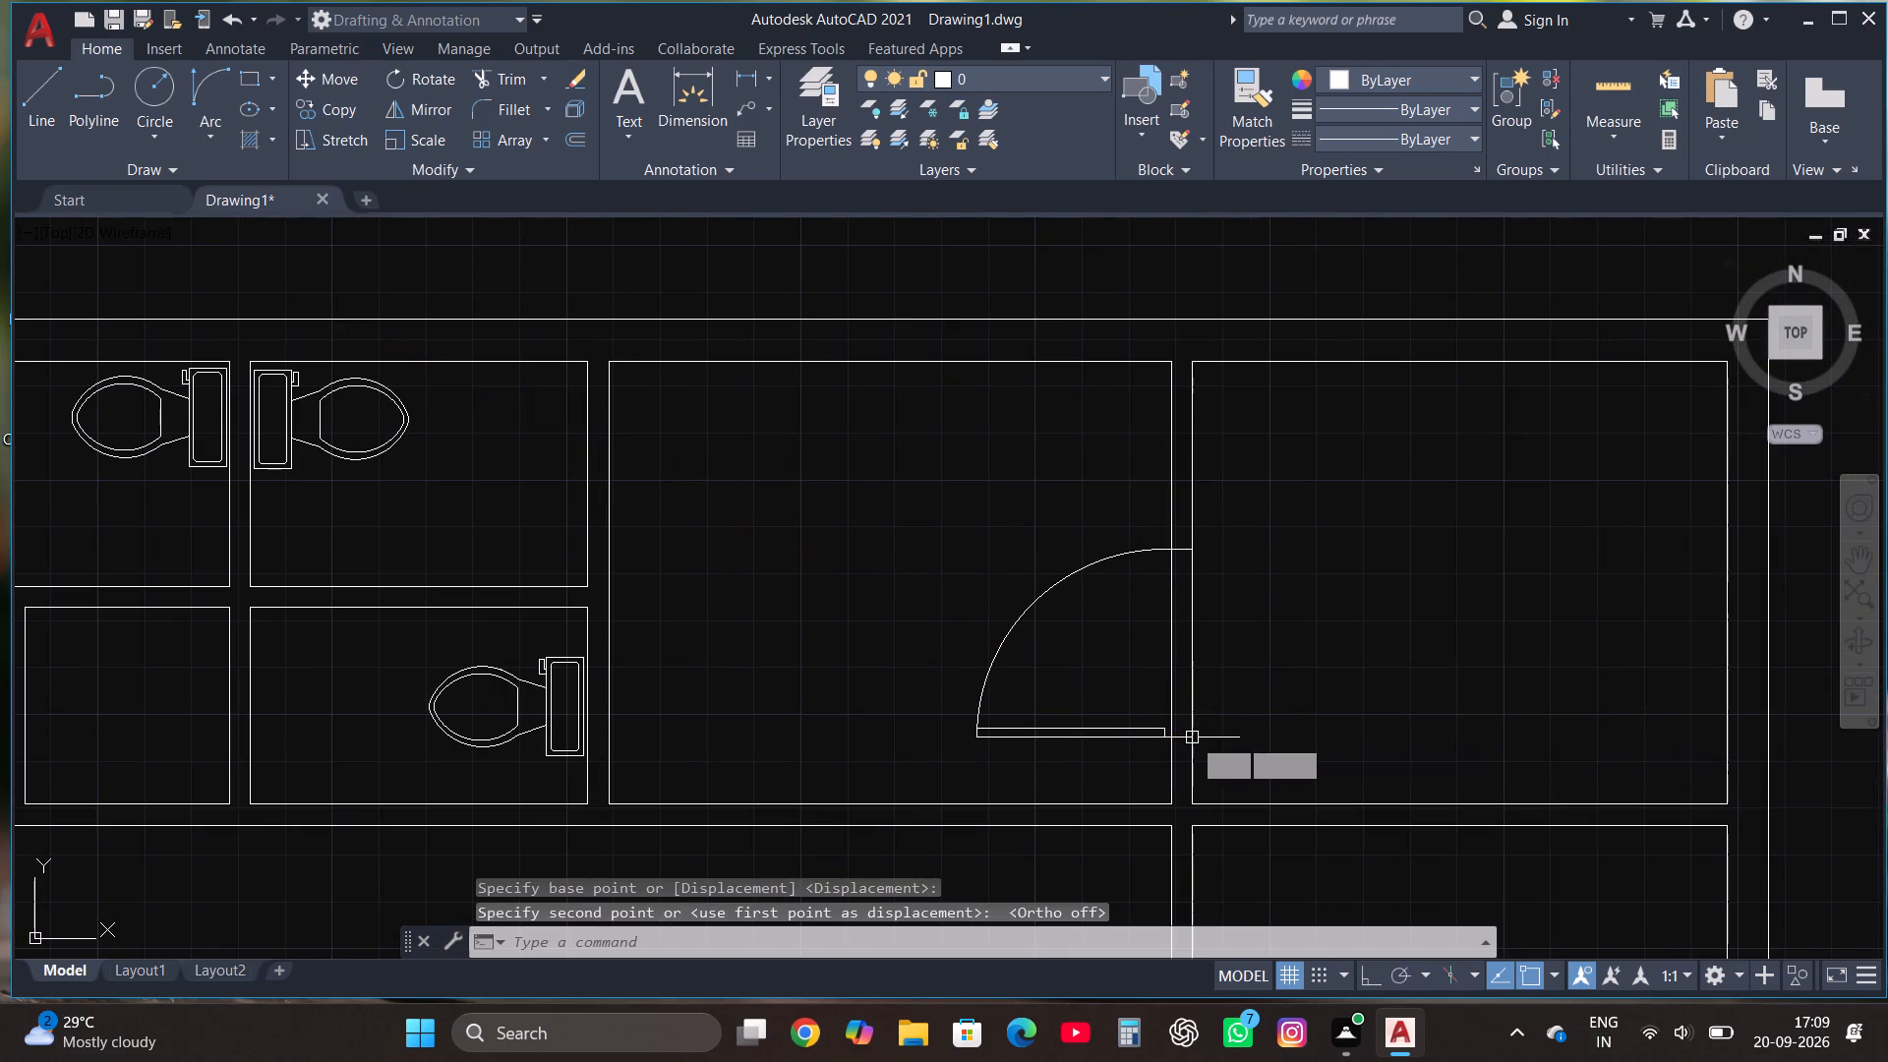
Copy the placed door by its southeast corner to the bedroom's east wall, just above the bedroom's southeast corner.
{"action": "left_click", "coordinate": [1047, 730]}
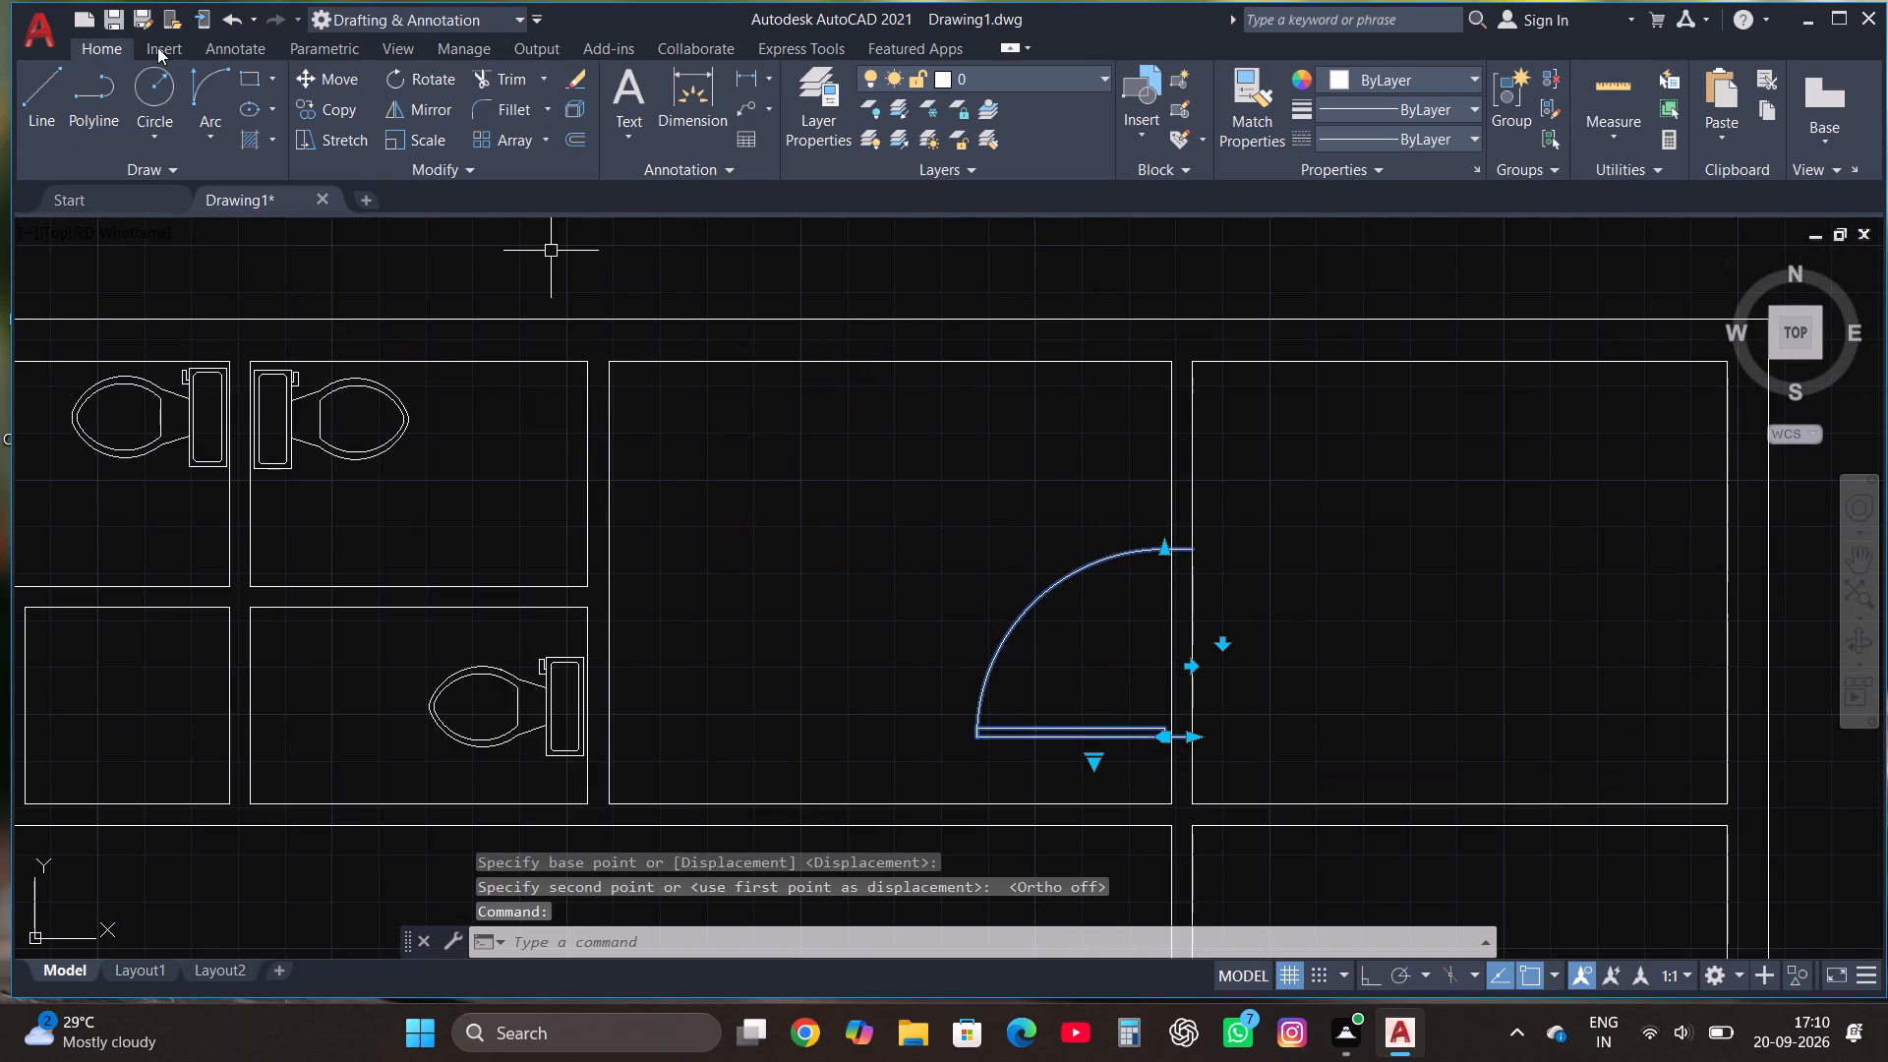
{"action": "left_click", "coordinate": [340, 111]}
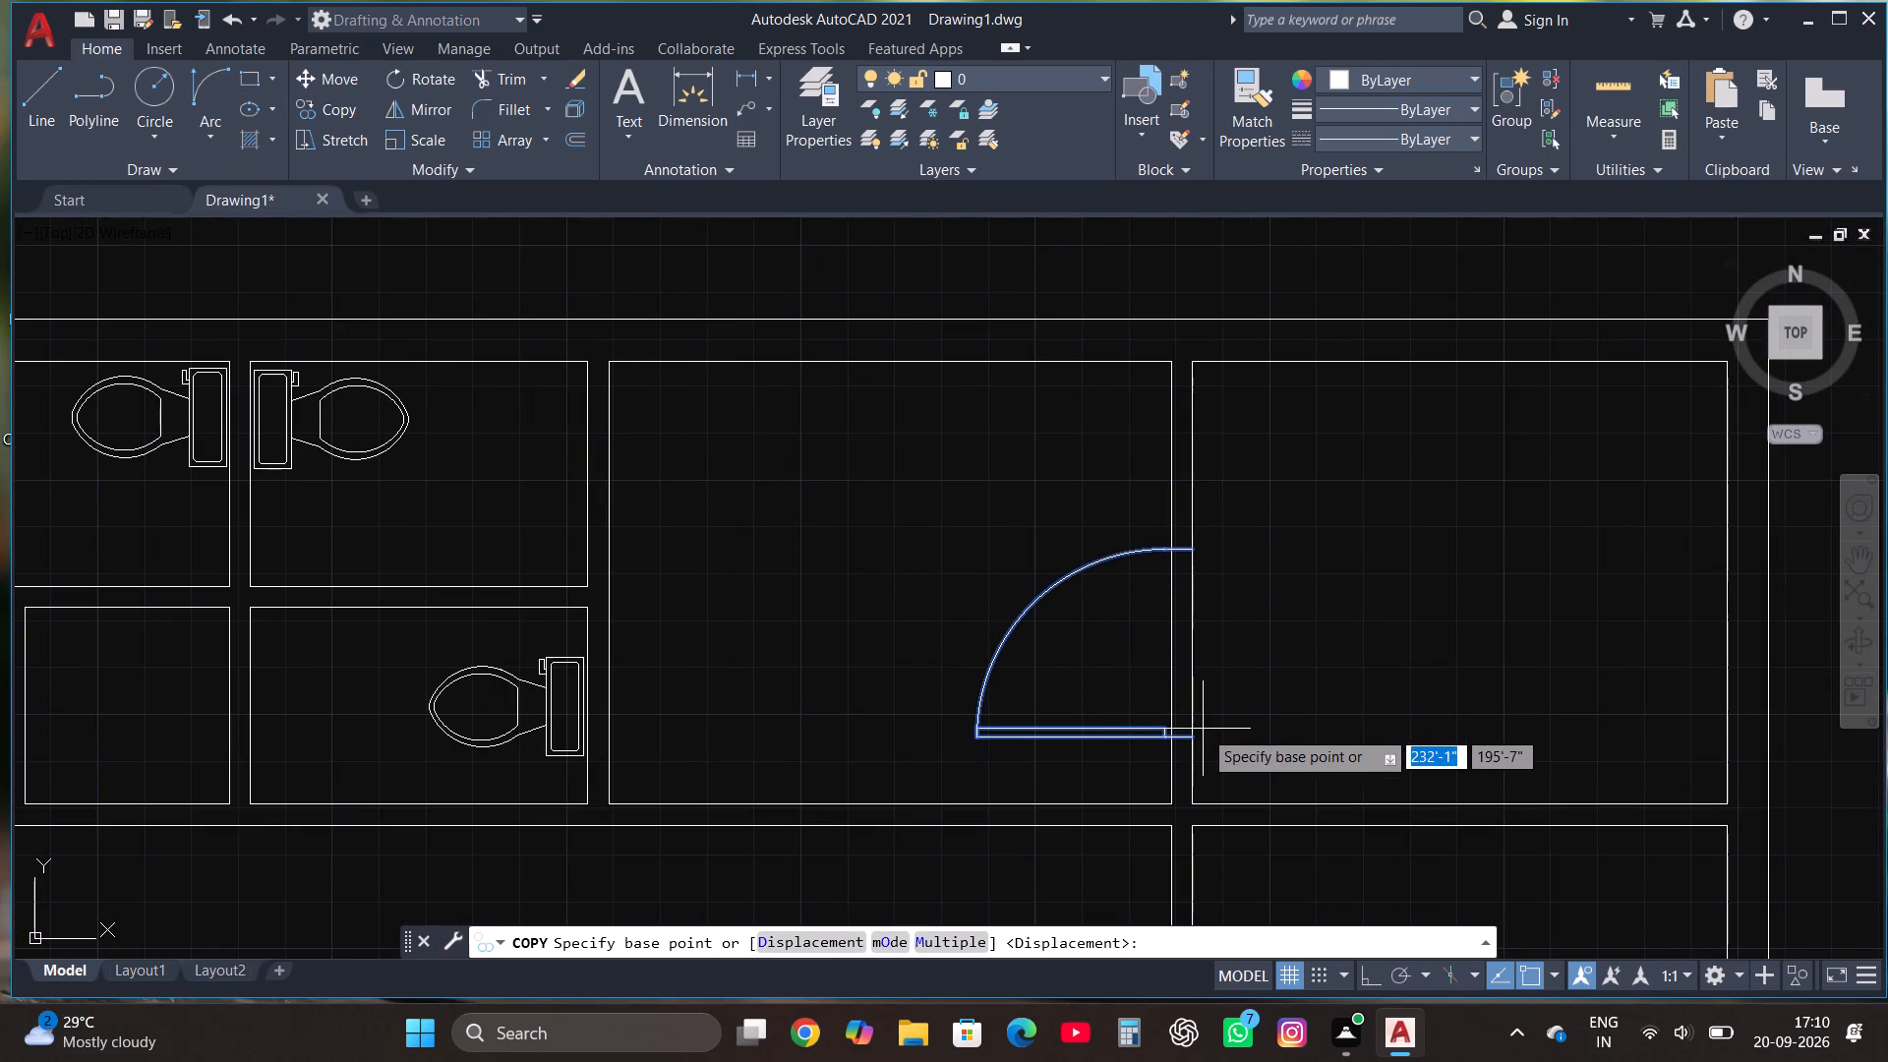
{"action": "left_click", "coordinate": [1190, 737]}
{"action": "scroll", "coordinate": [1268, 535], "scroll_direction": "down", "scroll_amount": 4}
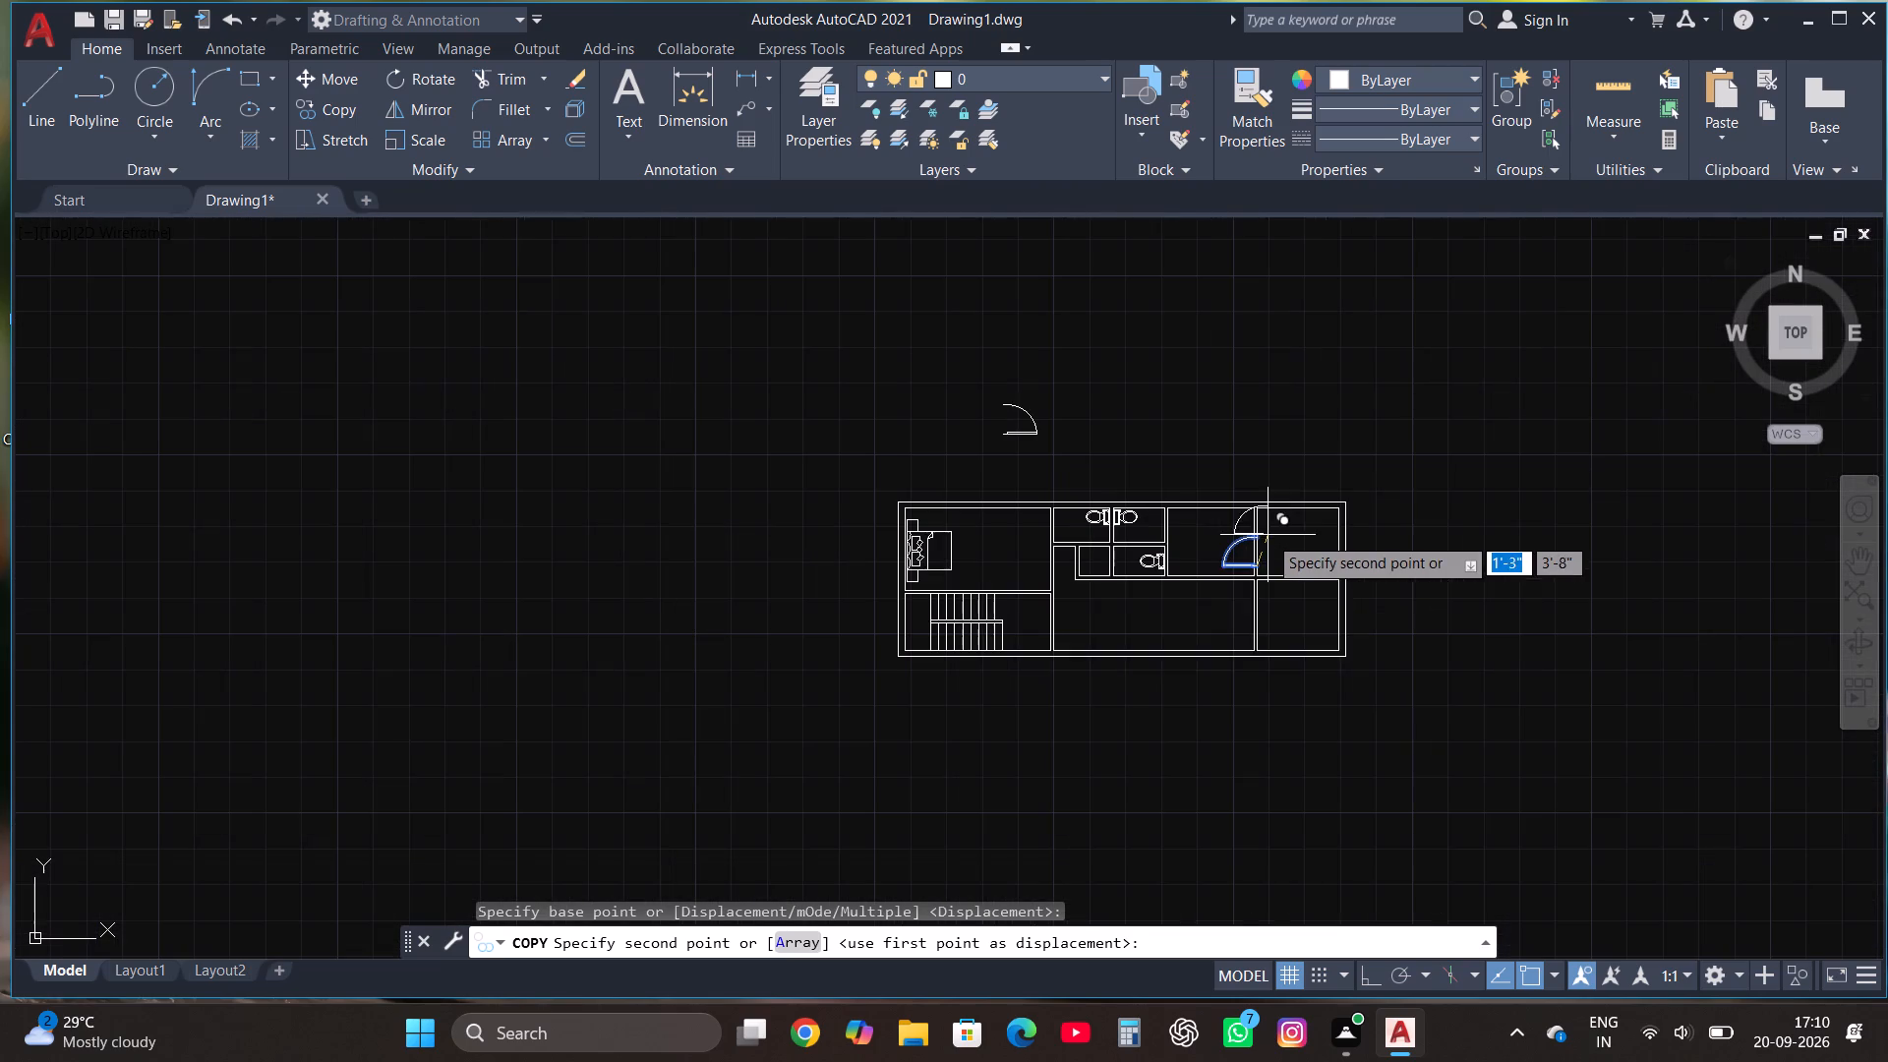
{"action": "scroll", "coordinate": [1025, 561], "scroll_direction": "up", "scroll_amount": 3}
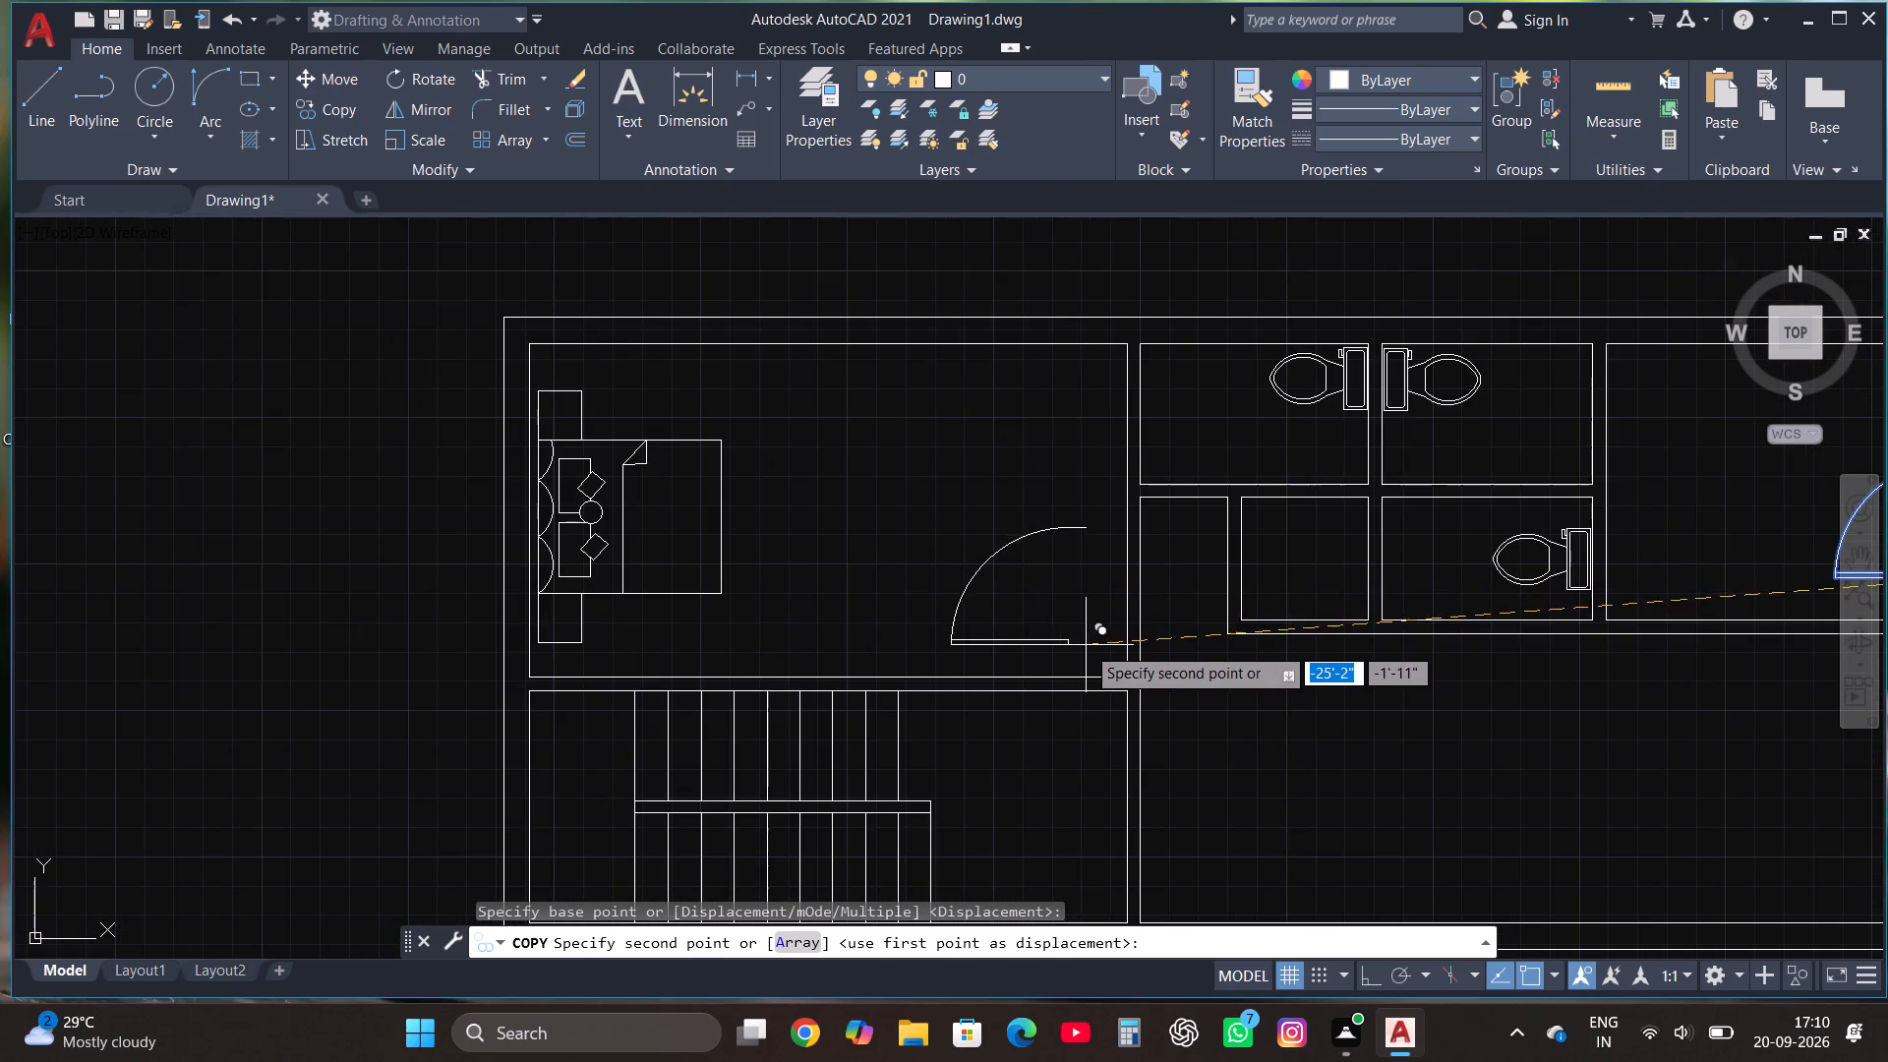
{"action": "scroll", "coordinate": [1086, 645], "scroll_direction": "up", "scroll_amount": 3}
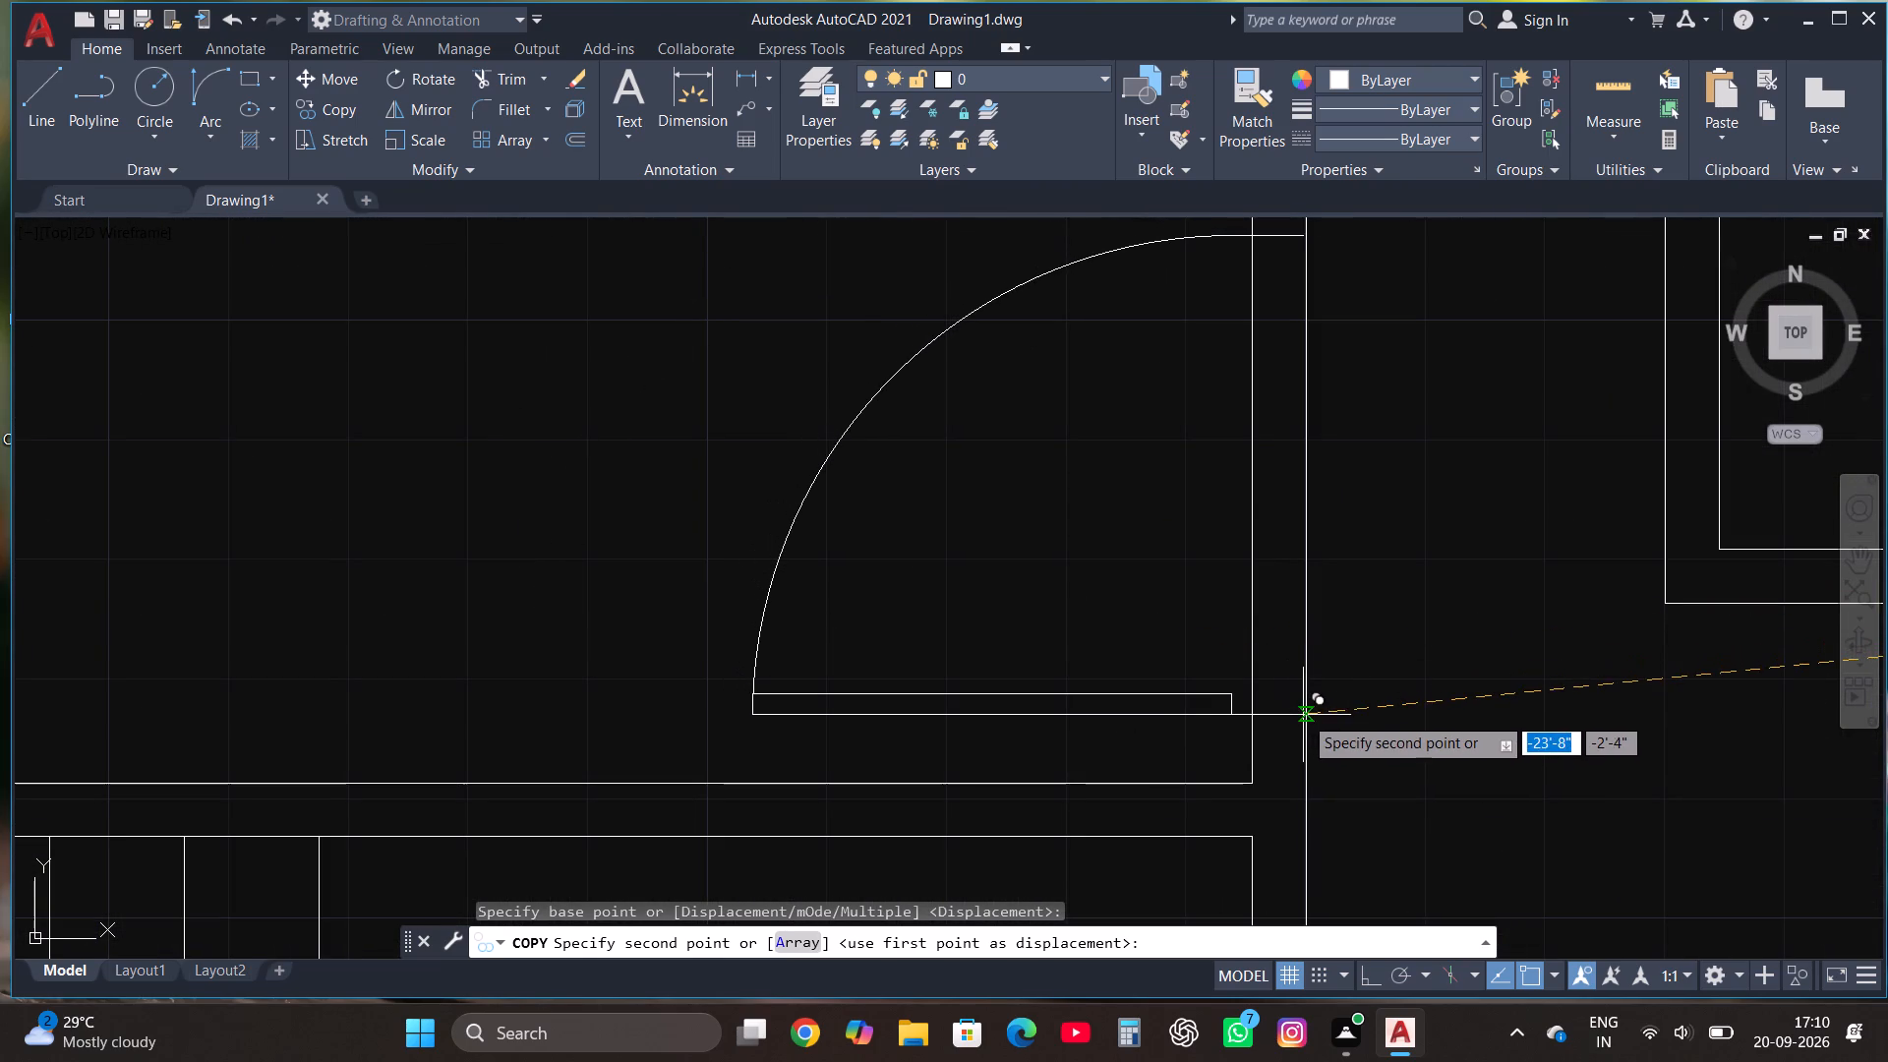
{"action": "left_click", "coordinate": [1303, 715]}
Move the remaining door north of the outline by its southwest corner onto the northwestern toilet room's west wall, just above its south wall.
{"action": "scroll", "coordinate": [746, 538], "scroll_direction": "down", "scroll_amount": 2}
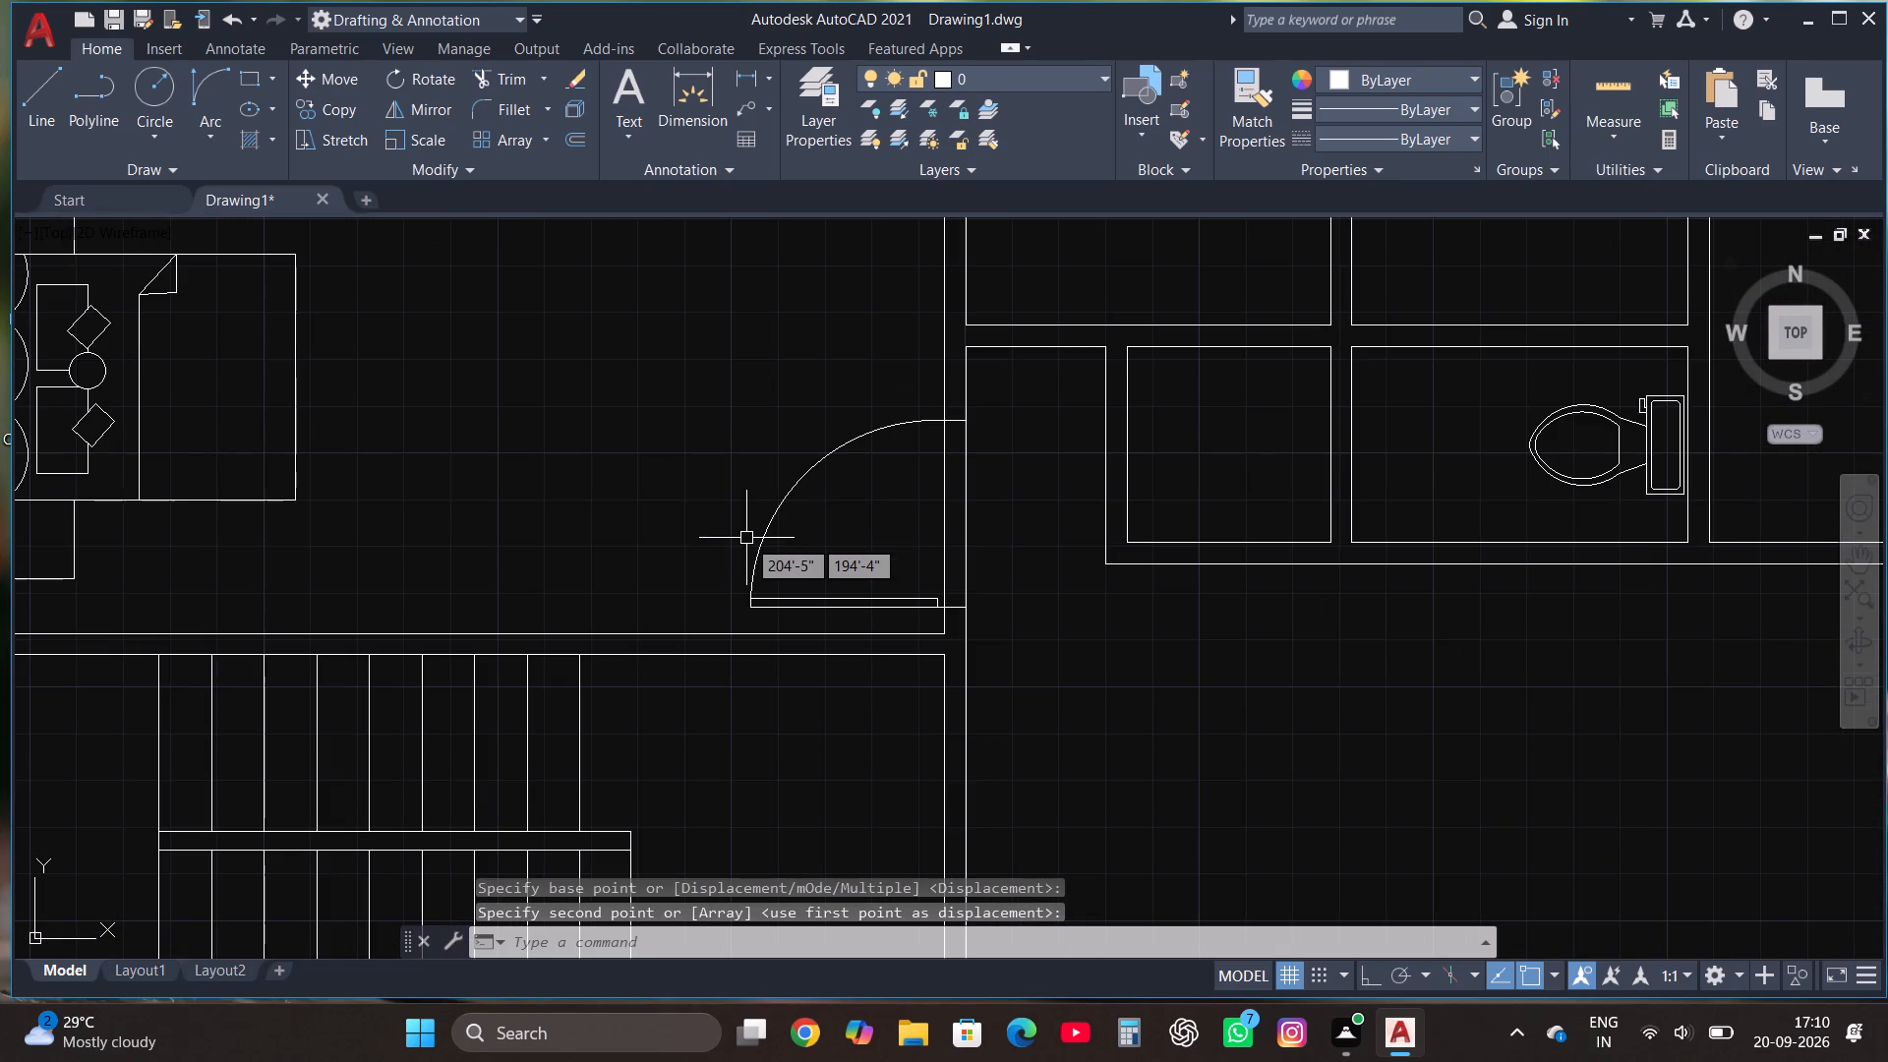
{"action": "scroll", "coordinate": [873, 471], "scroll_direction": "down", "scroll_amount": 3}
{"action": "left_click", "coordinate": [867, 288]}
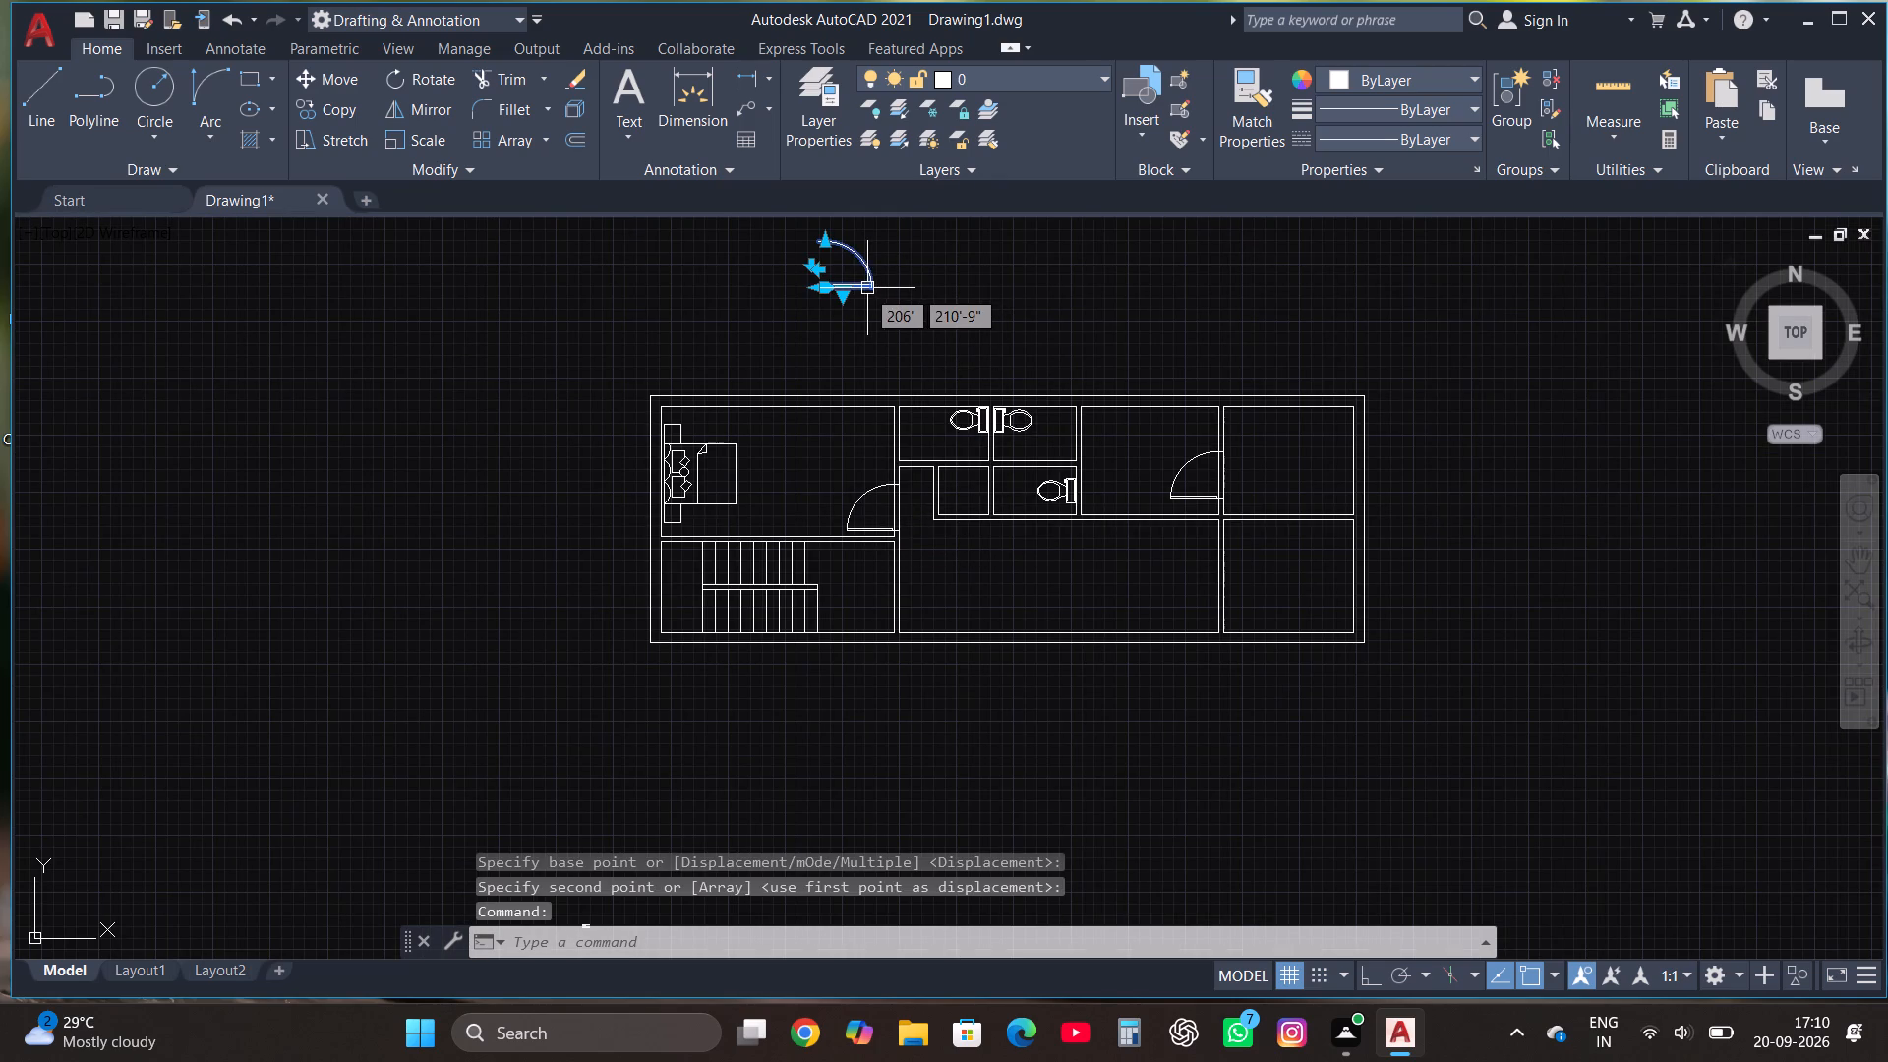
{"action": "left_click", "coordinate": [336, 81]}
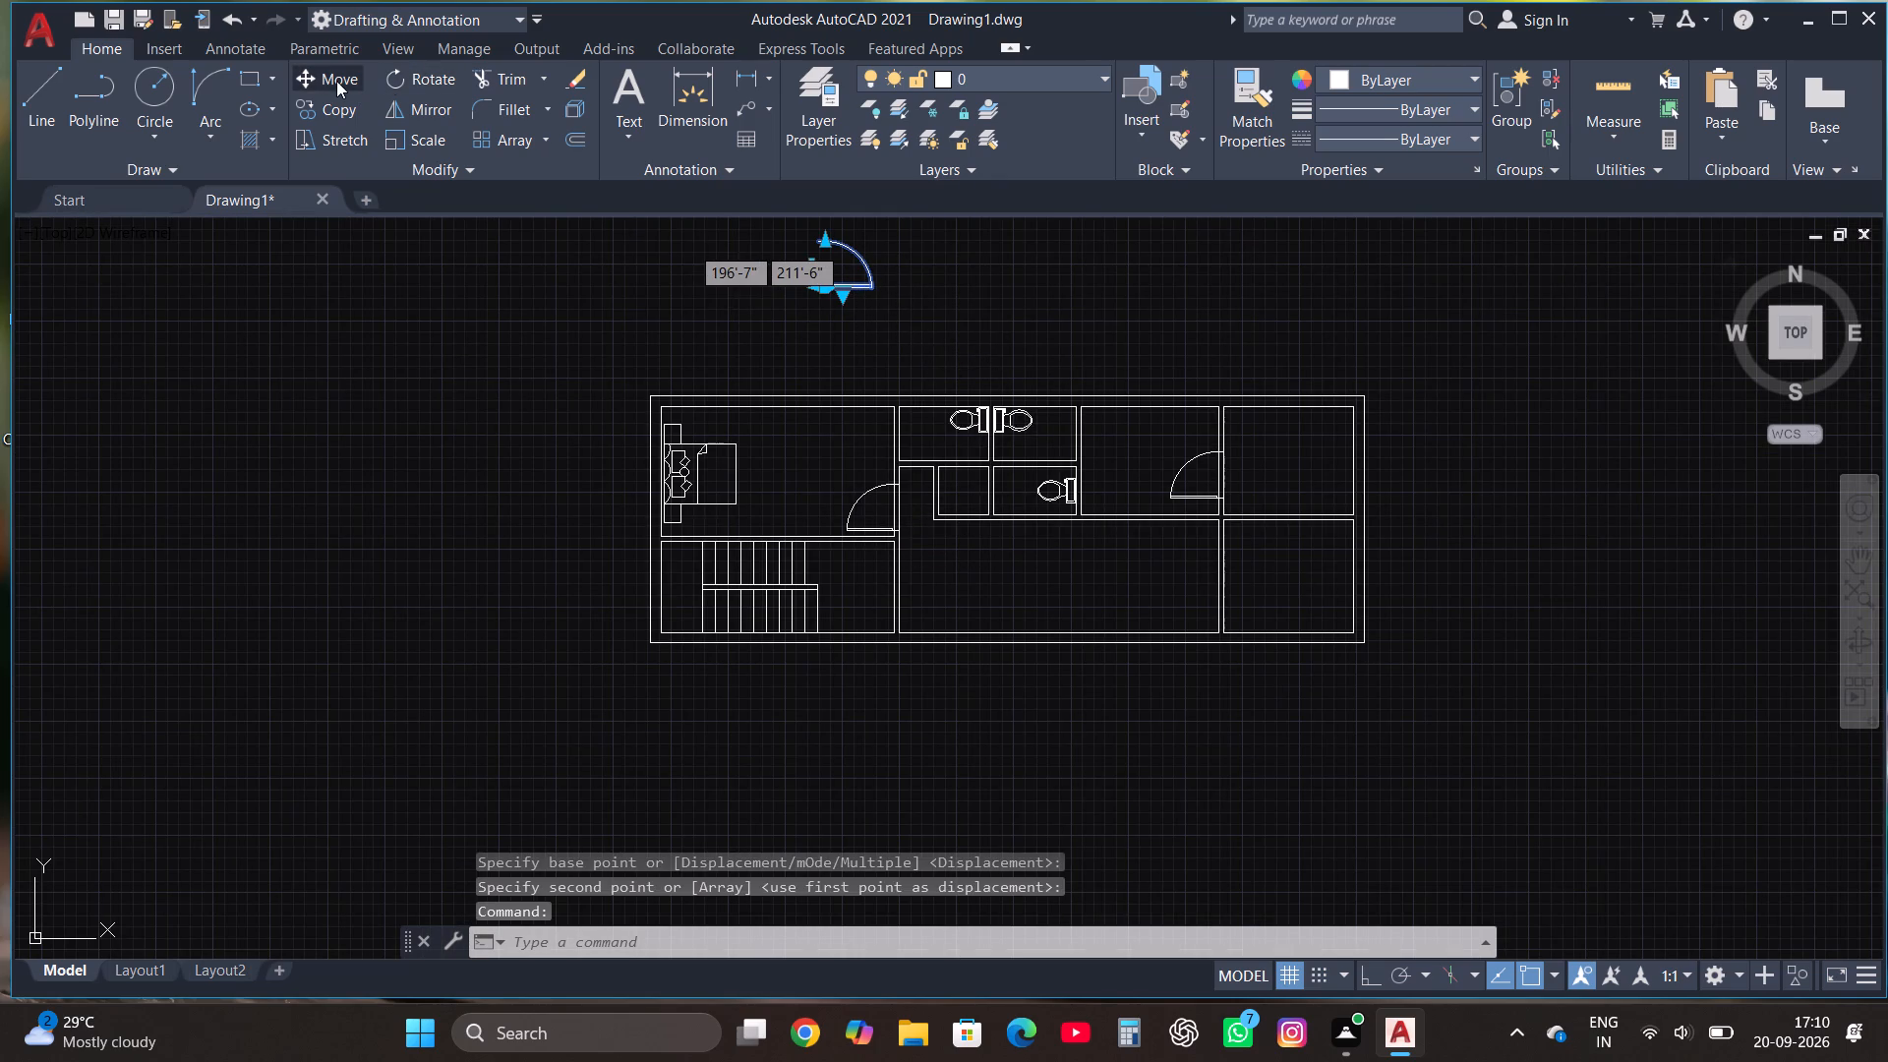
{"action": "scroll", "coordinate": [855, 264], "scroll_direction": "up", "scroll_amount": 3}
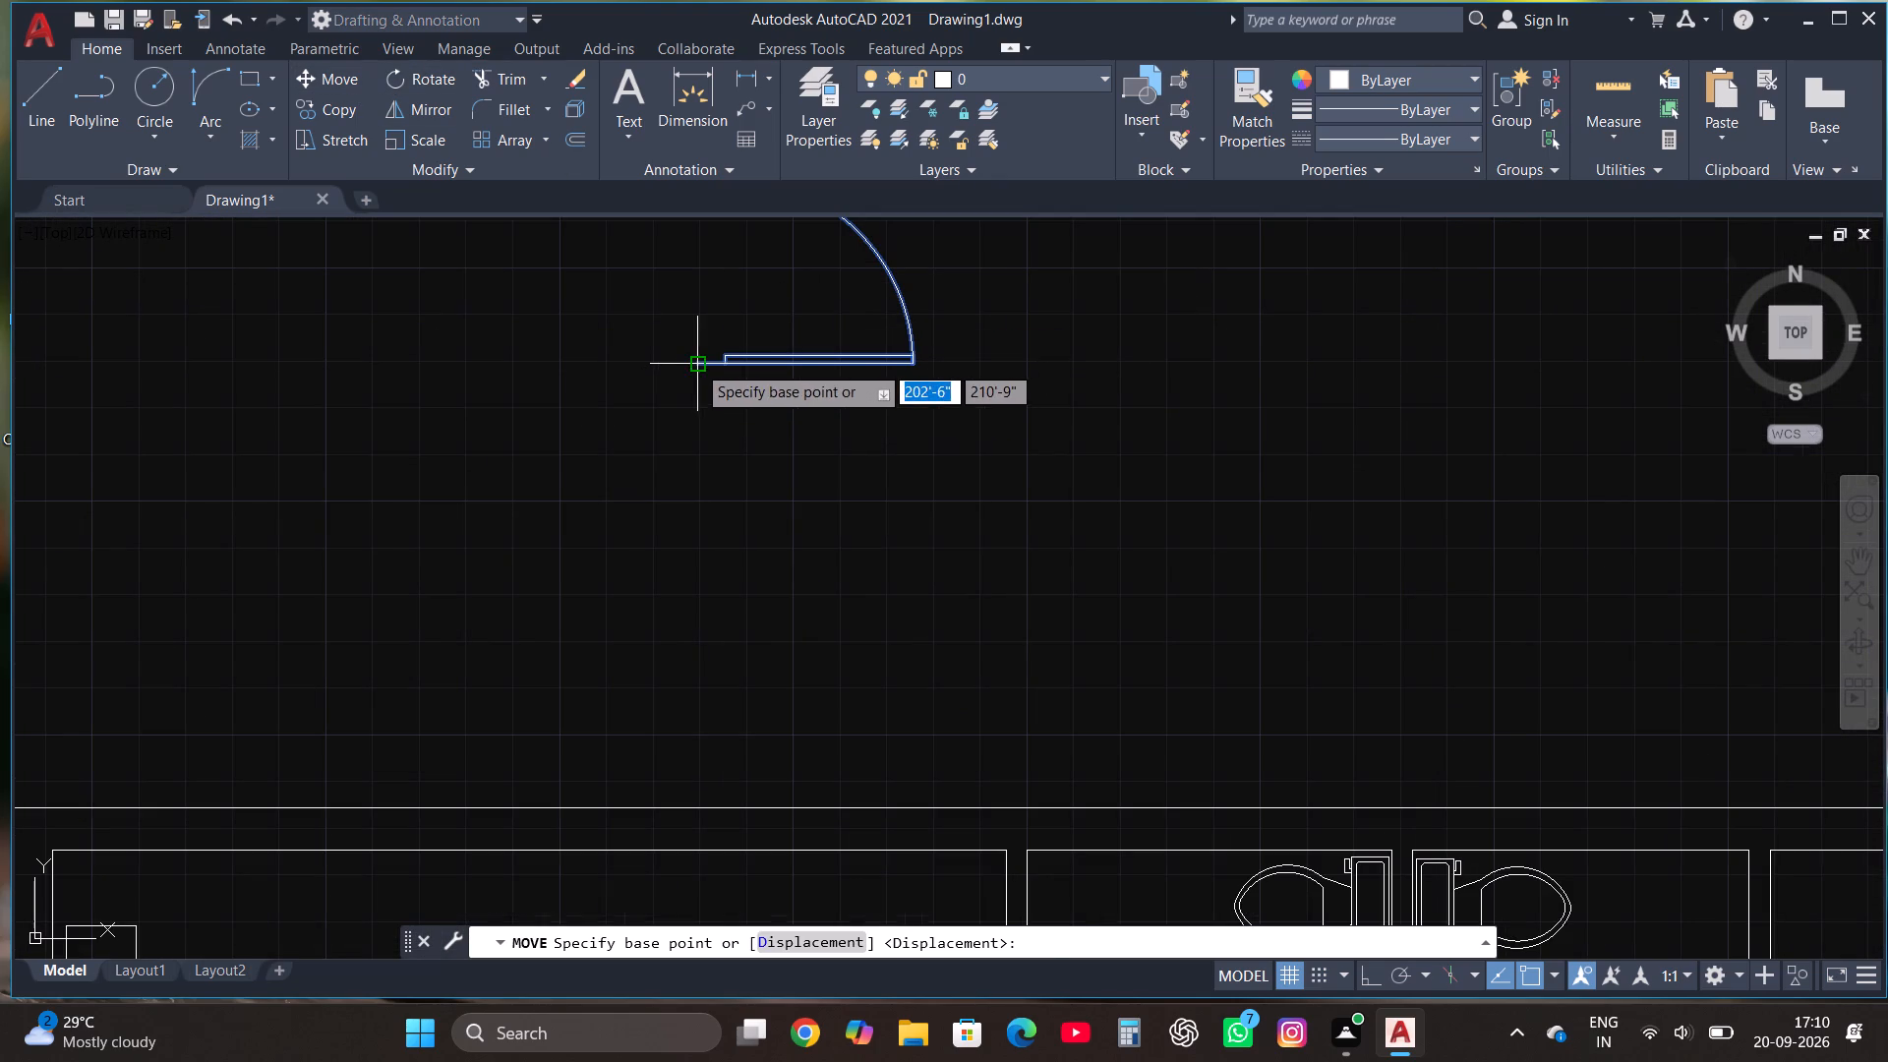
{"action": "left_click", "coordinate": [696, 364]}
{"action": "scroll", "coordinate": [696, 364], "scroll_direction": "down", "scroll_amount": 3}
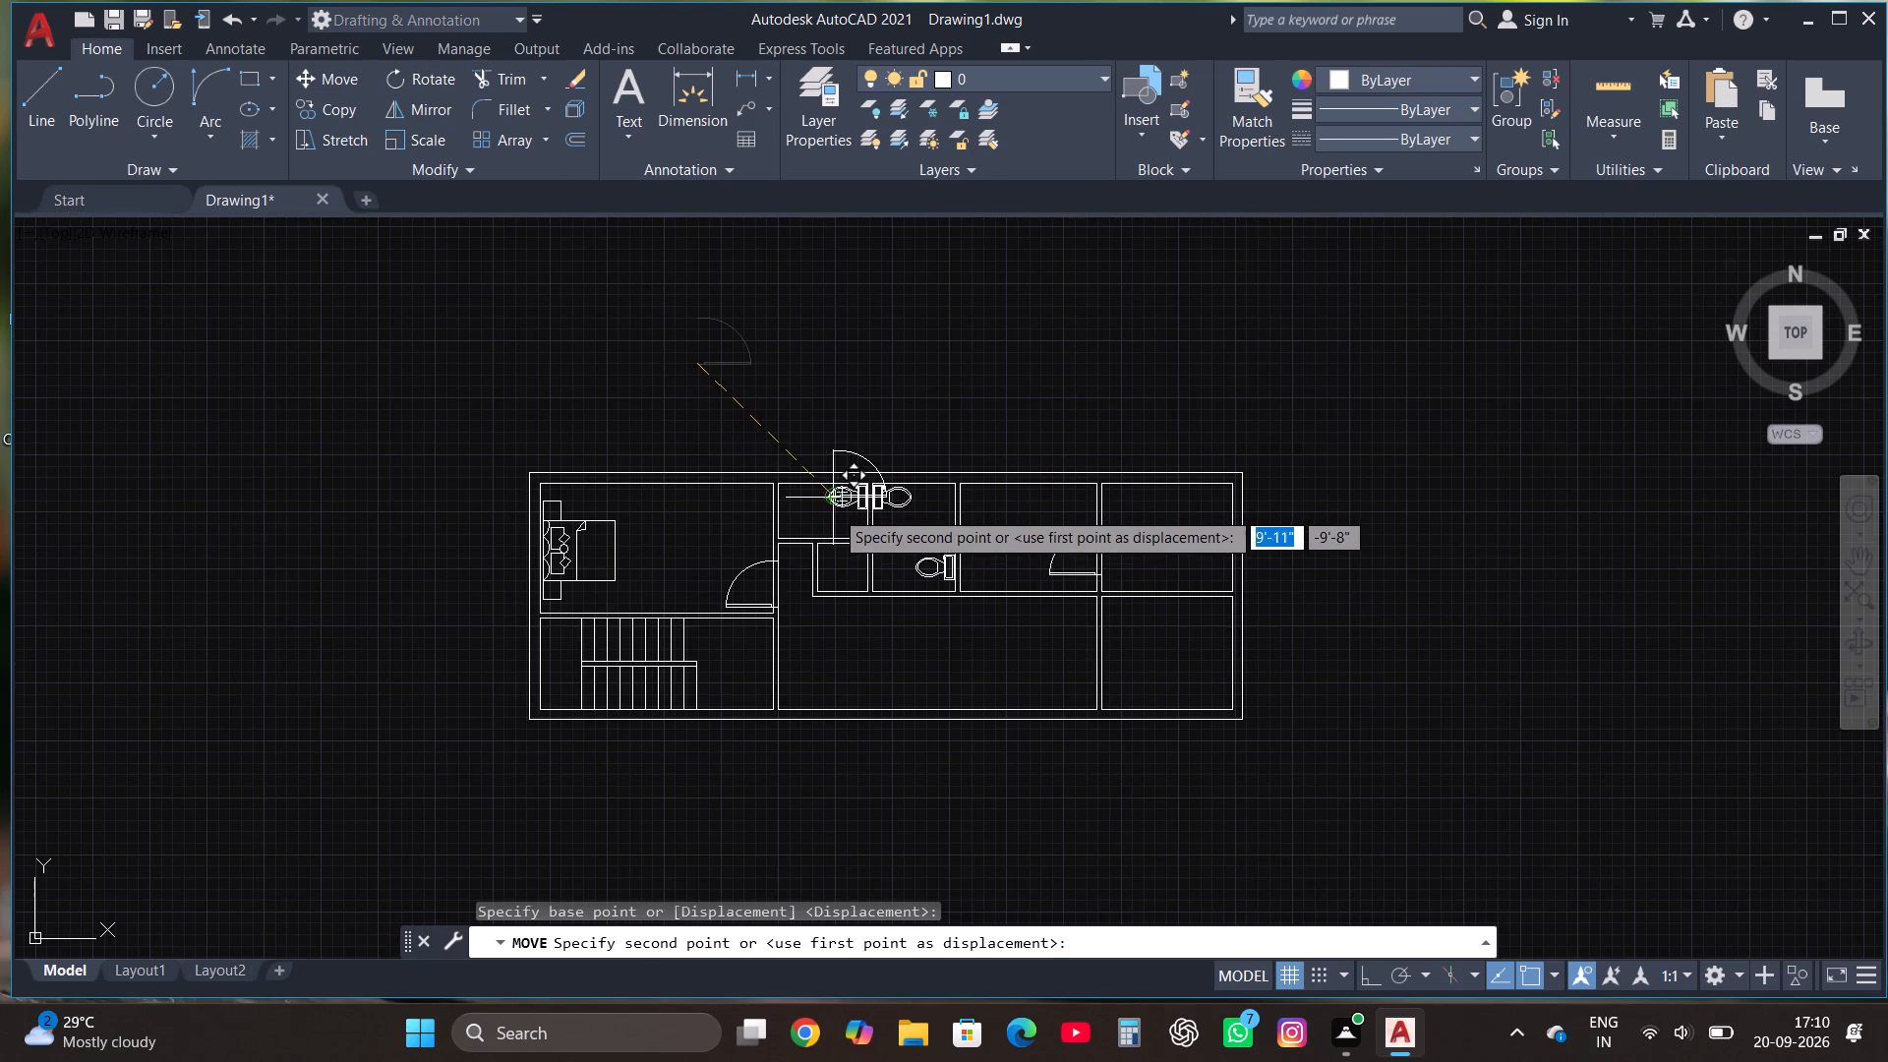
{"action": "scroll", "coordinate": [773, 540], "scroll_direction": "up", "scroll_amount": 5}
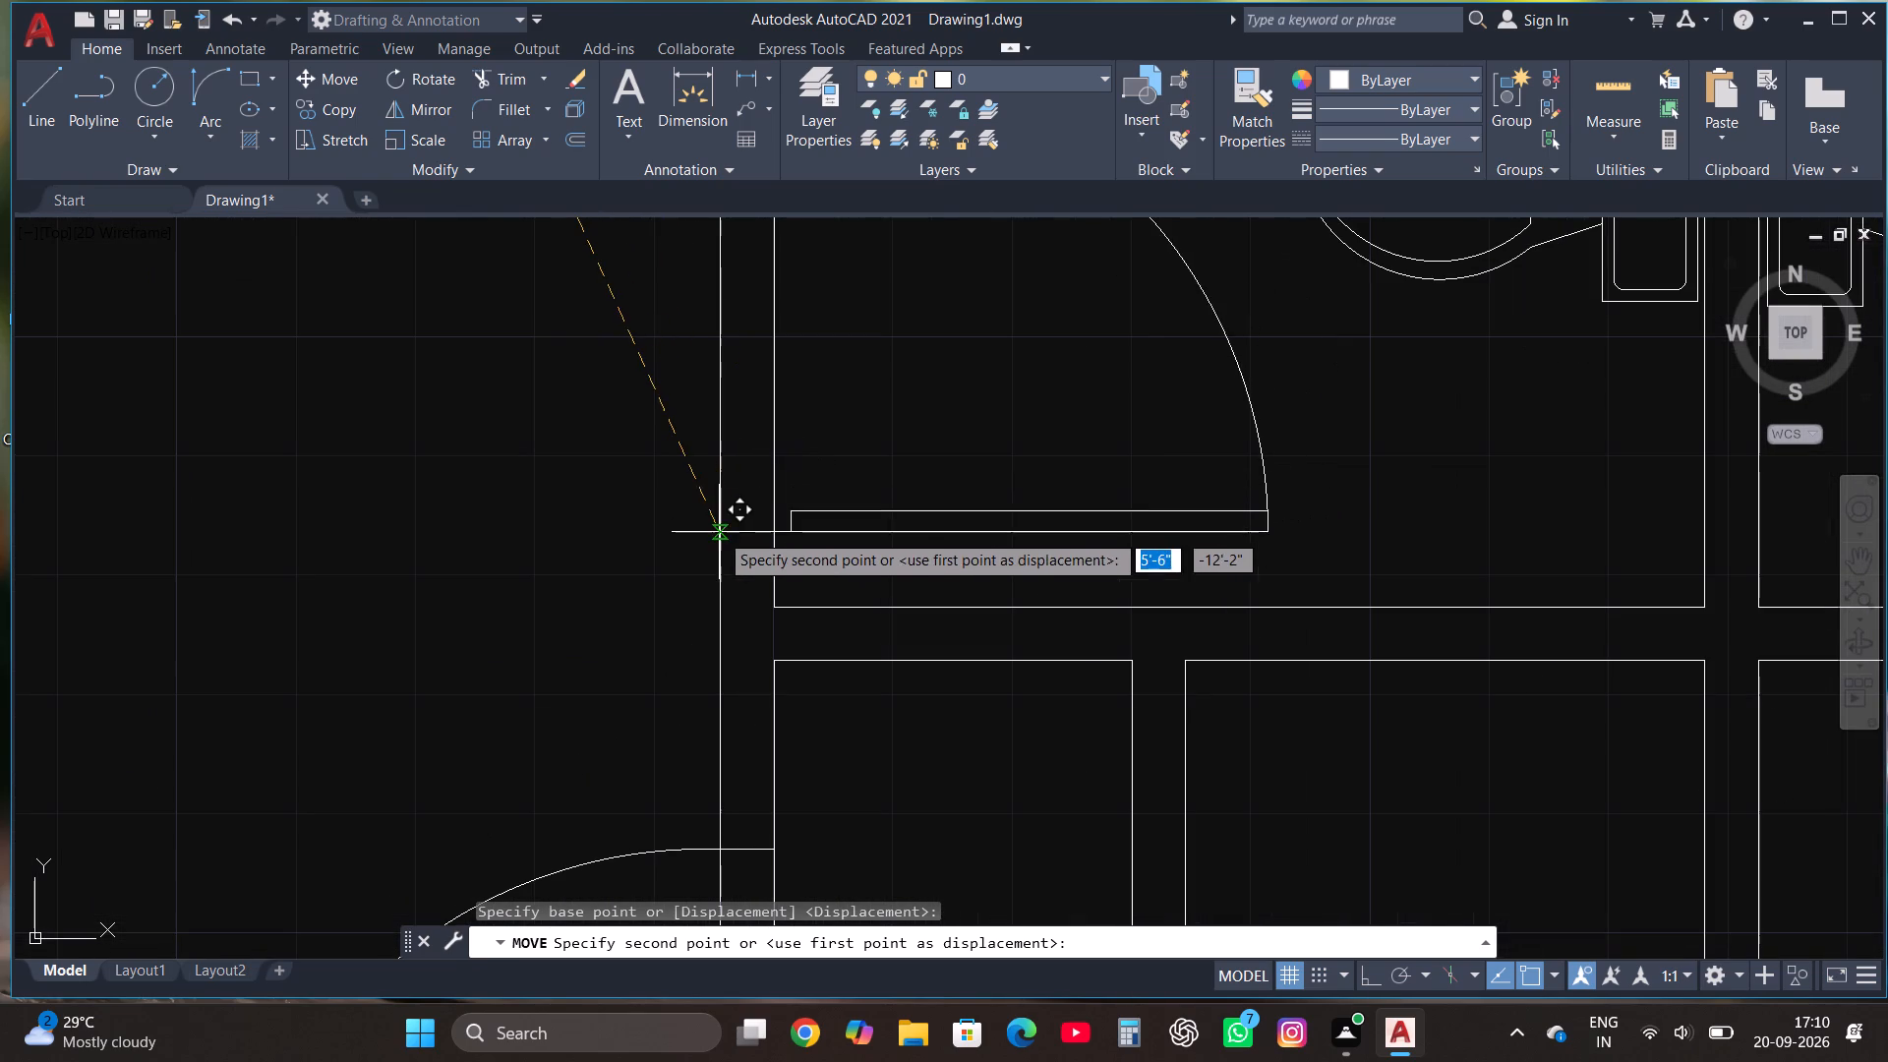
{"action": "left_click", "coordinate": [721, 544]}
Copy the toilet room's door by its southwest corner onto the west wall of the small room below, near its south end.
{"action": "left_click", "coordinate": [805, 546]}
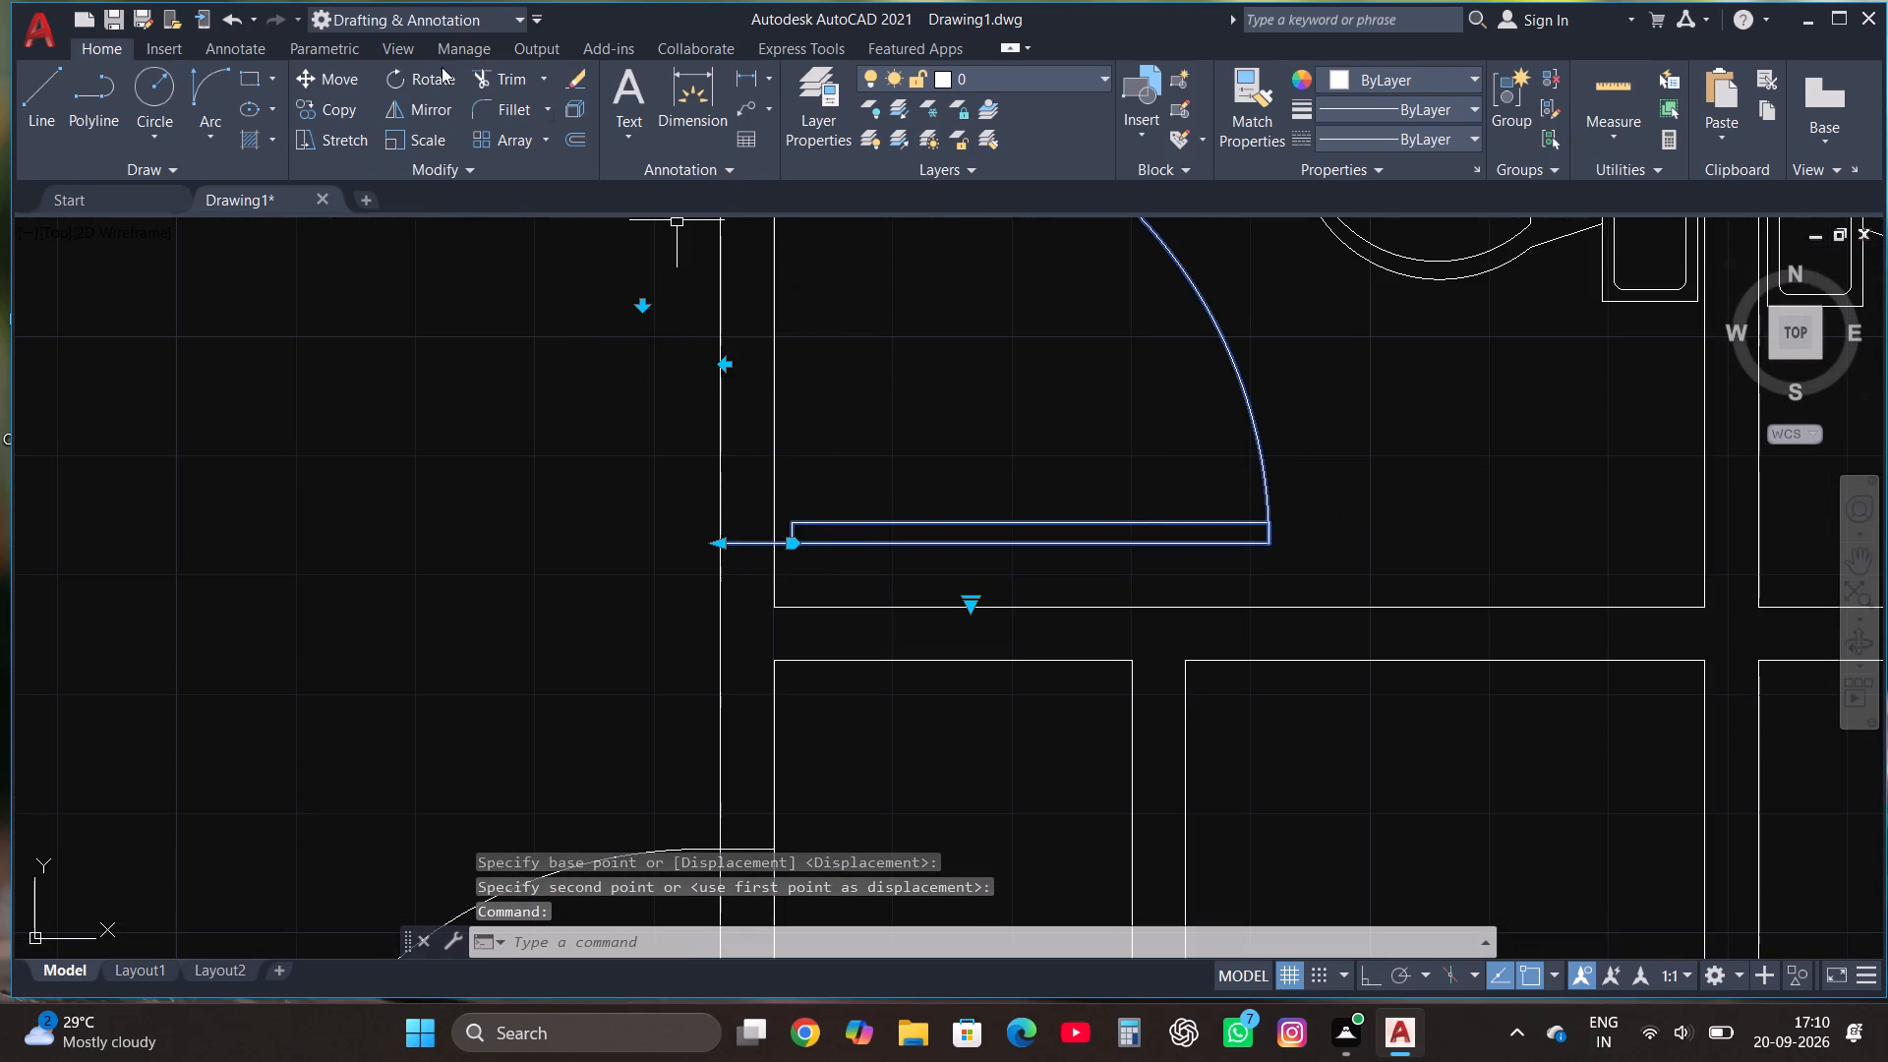
{"action": "left_click", "coordinate": [347, 116]}
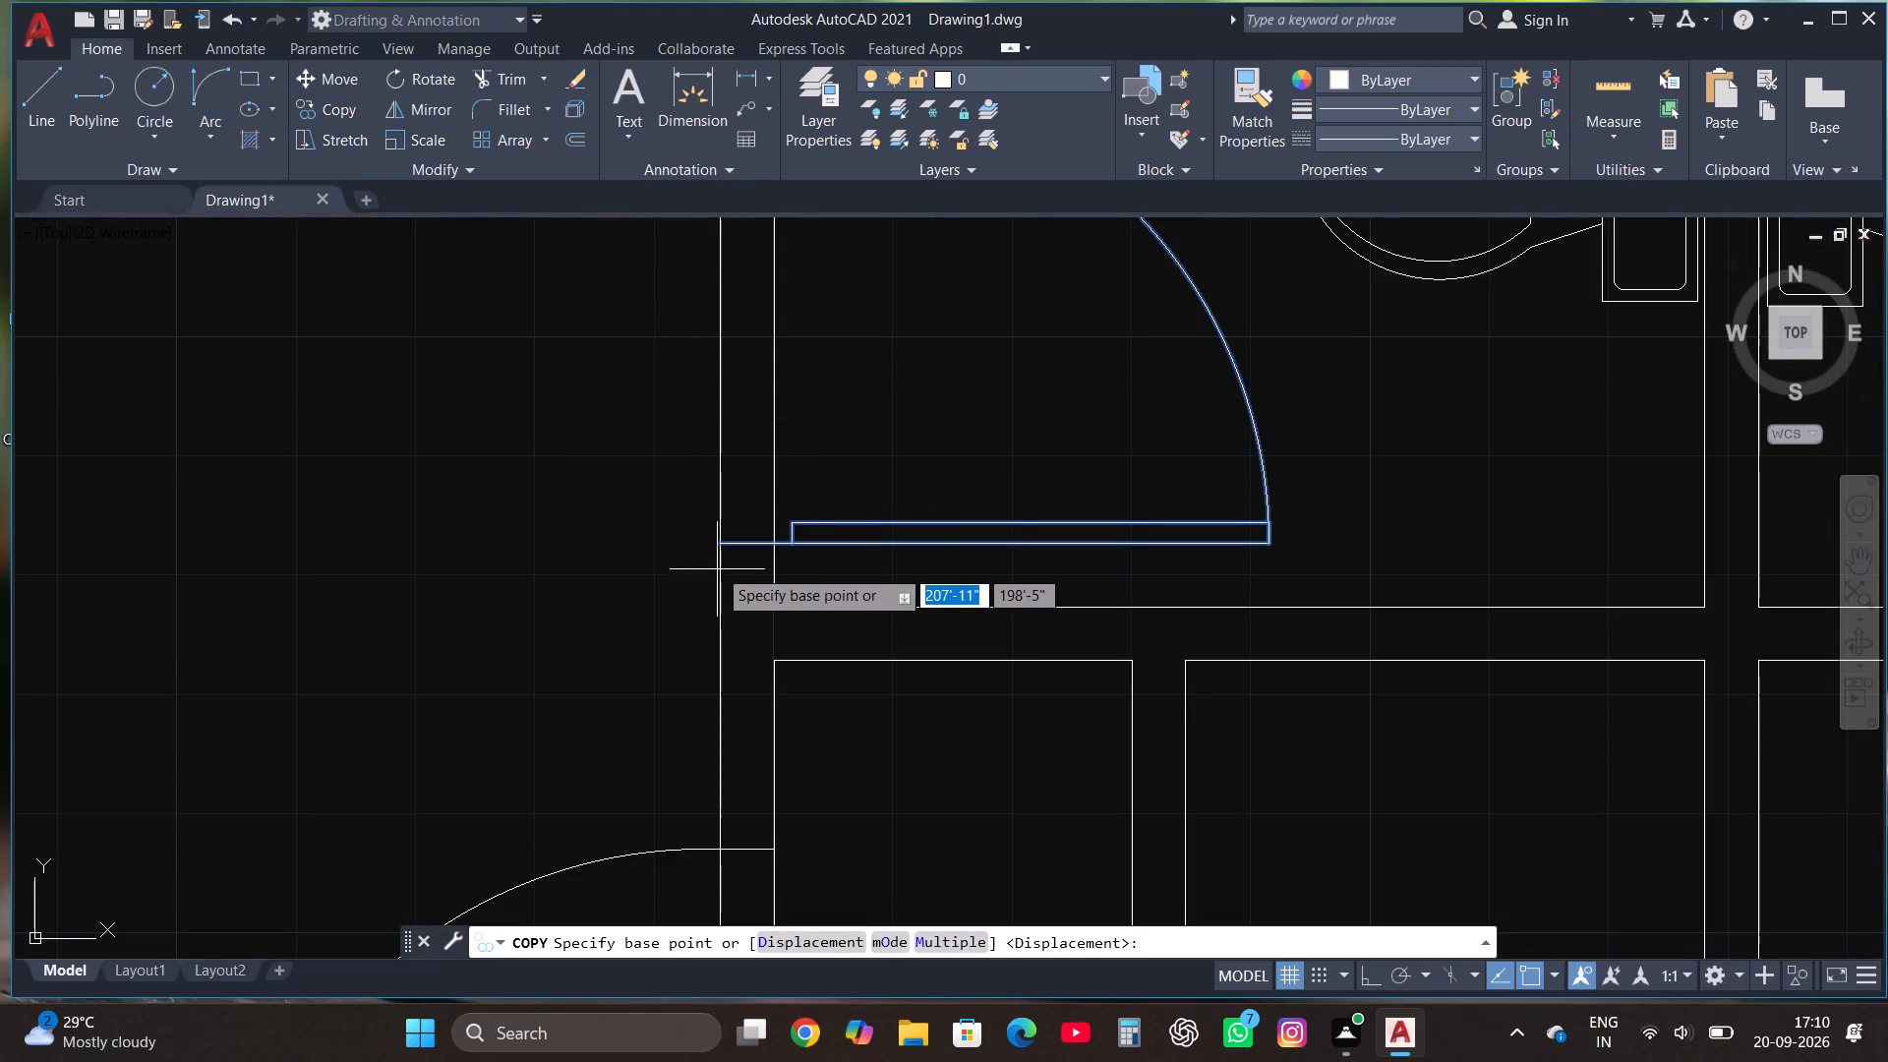
{"action": "left_click", "coordinate": [722, 546]}
{"action": "scroll", "coordinate": [722, 546], "scroll_direction": "down", "scroll_amount": 2}
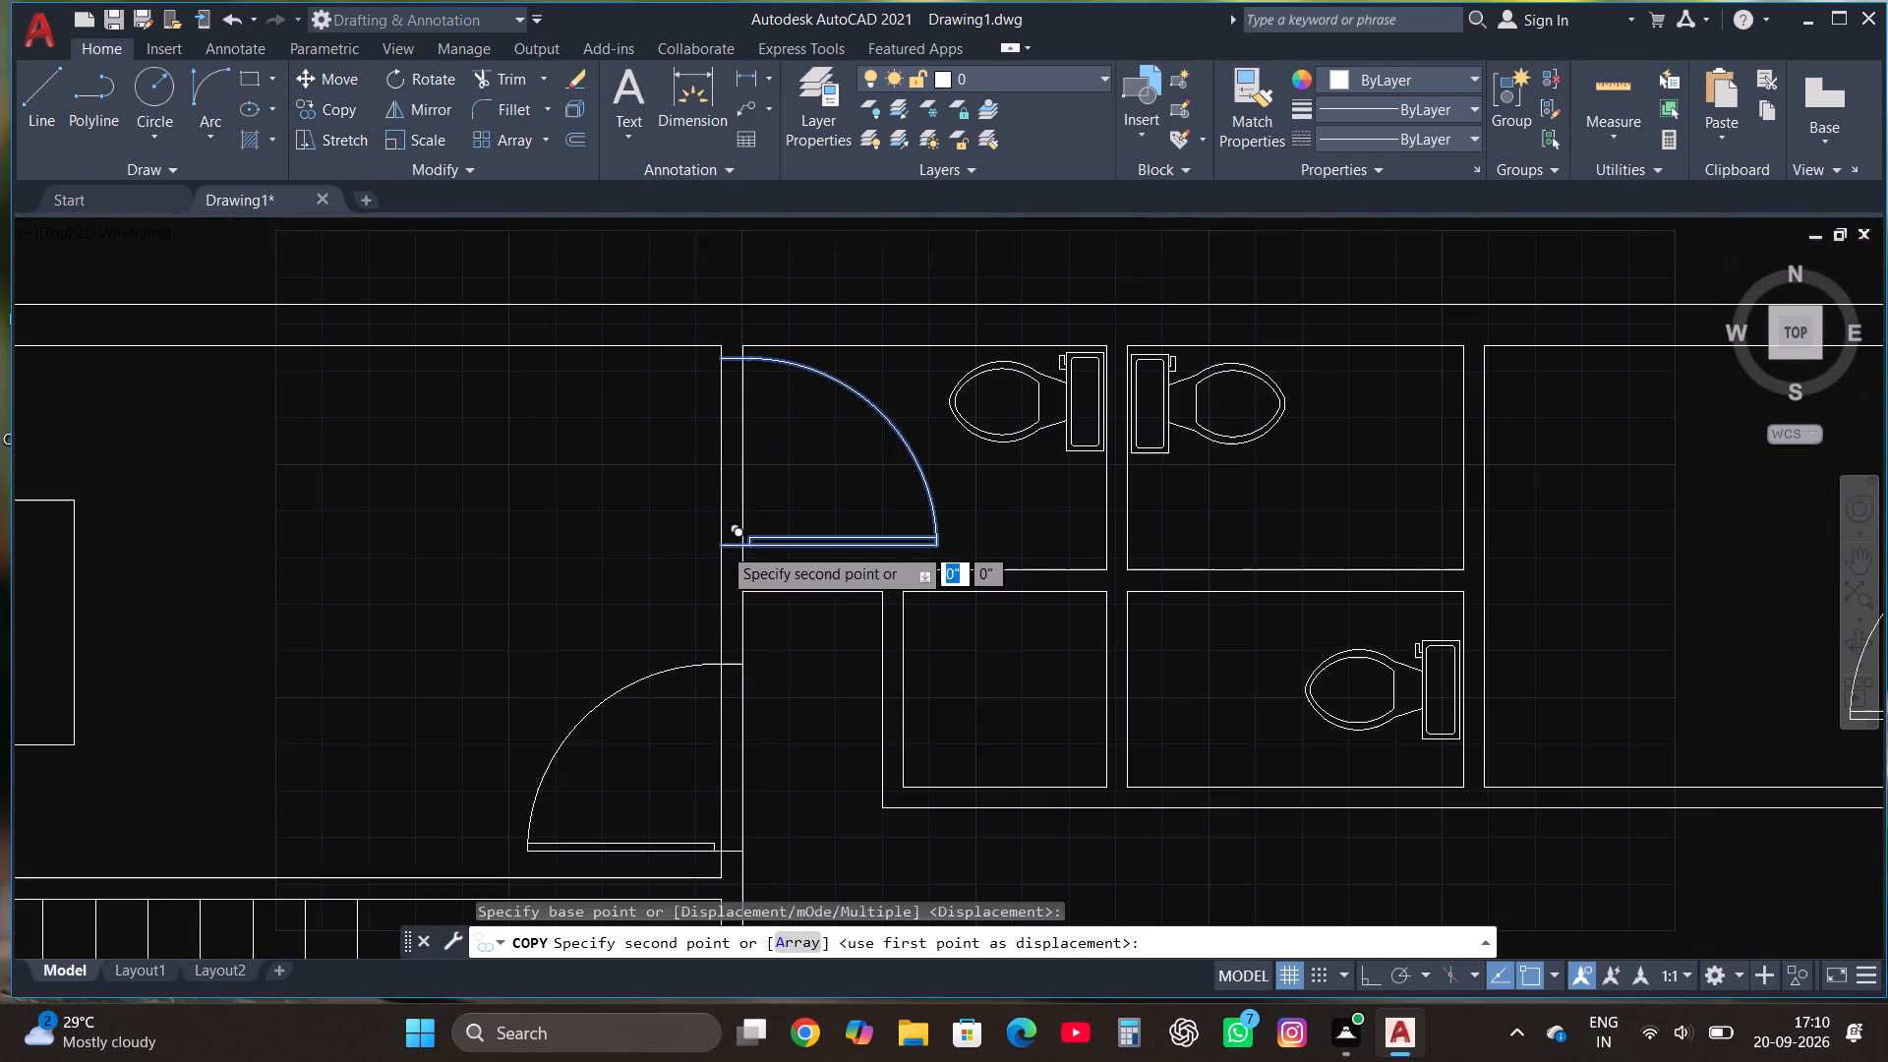
{"action": "scroll", "coordinate": [906, 742], "scroll_direction": "up", "scroll_amount": 2}
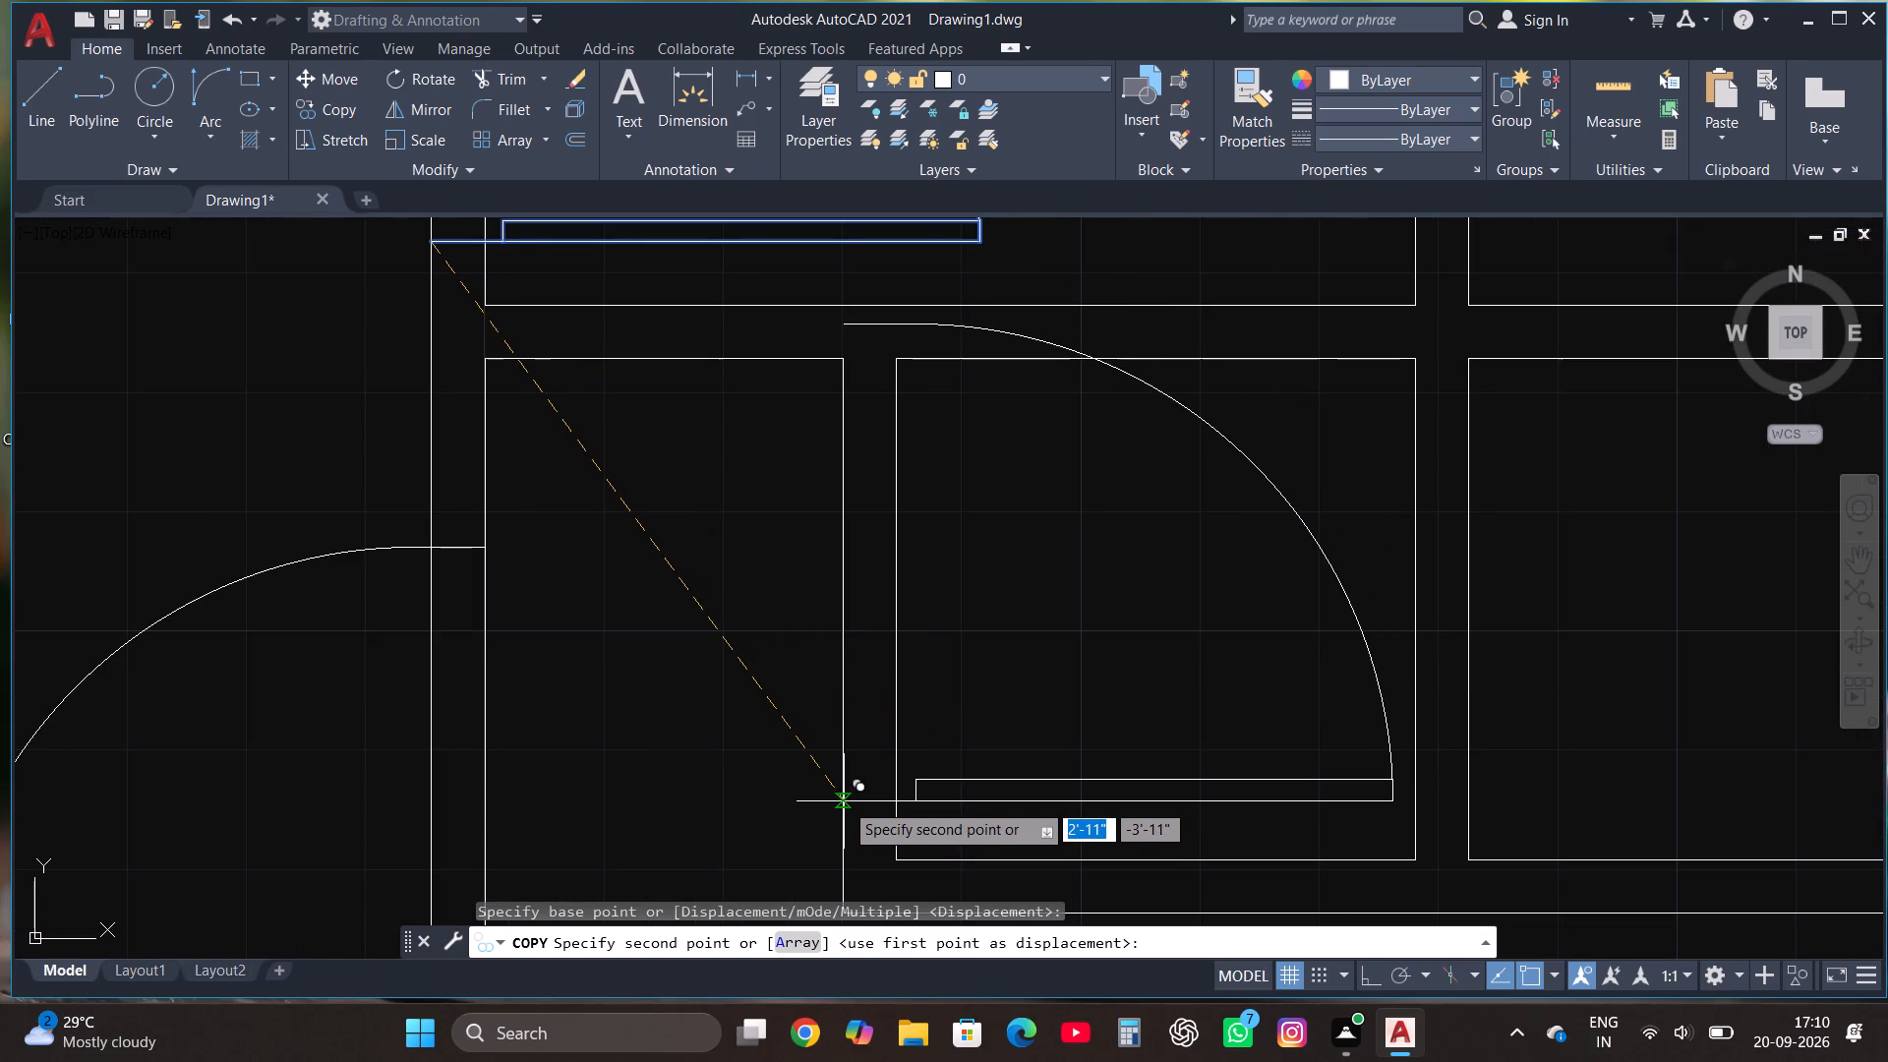
{"action": "left_click", "coordinate": [841, 836]}
Copy the small room's door by its southwest corner to the wall between the staircase room and the large southern hall, near its south end.
{"action": "scroll", "coordinate": [843, 820], "scroll_direction": "down", "scroll_amount": 1}
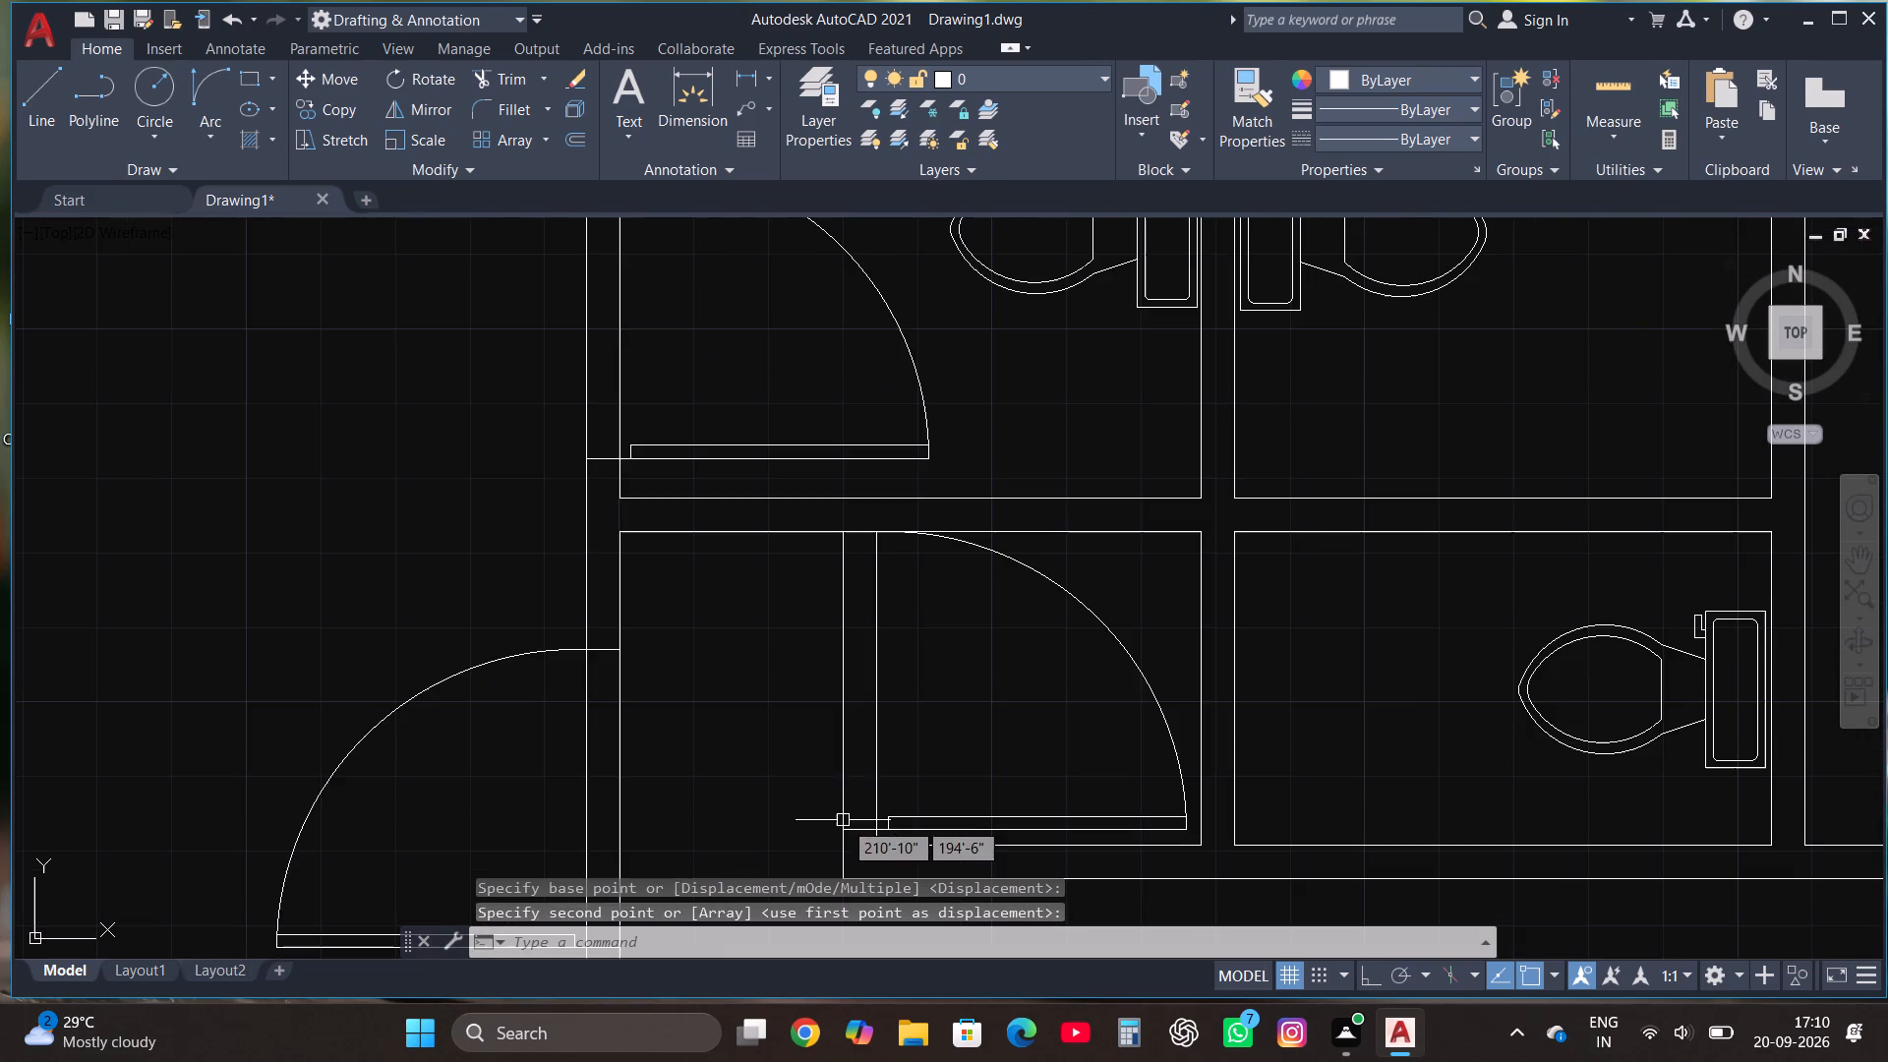
{"action": "scroll", "coordinate": [820, 731], "scroll_direction": "down", "scroll_amount": 2}
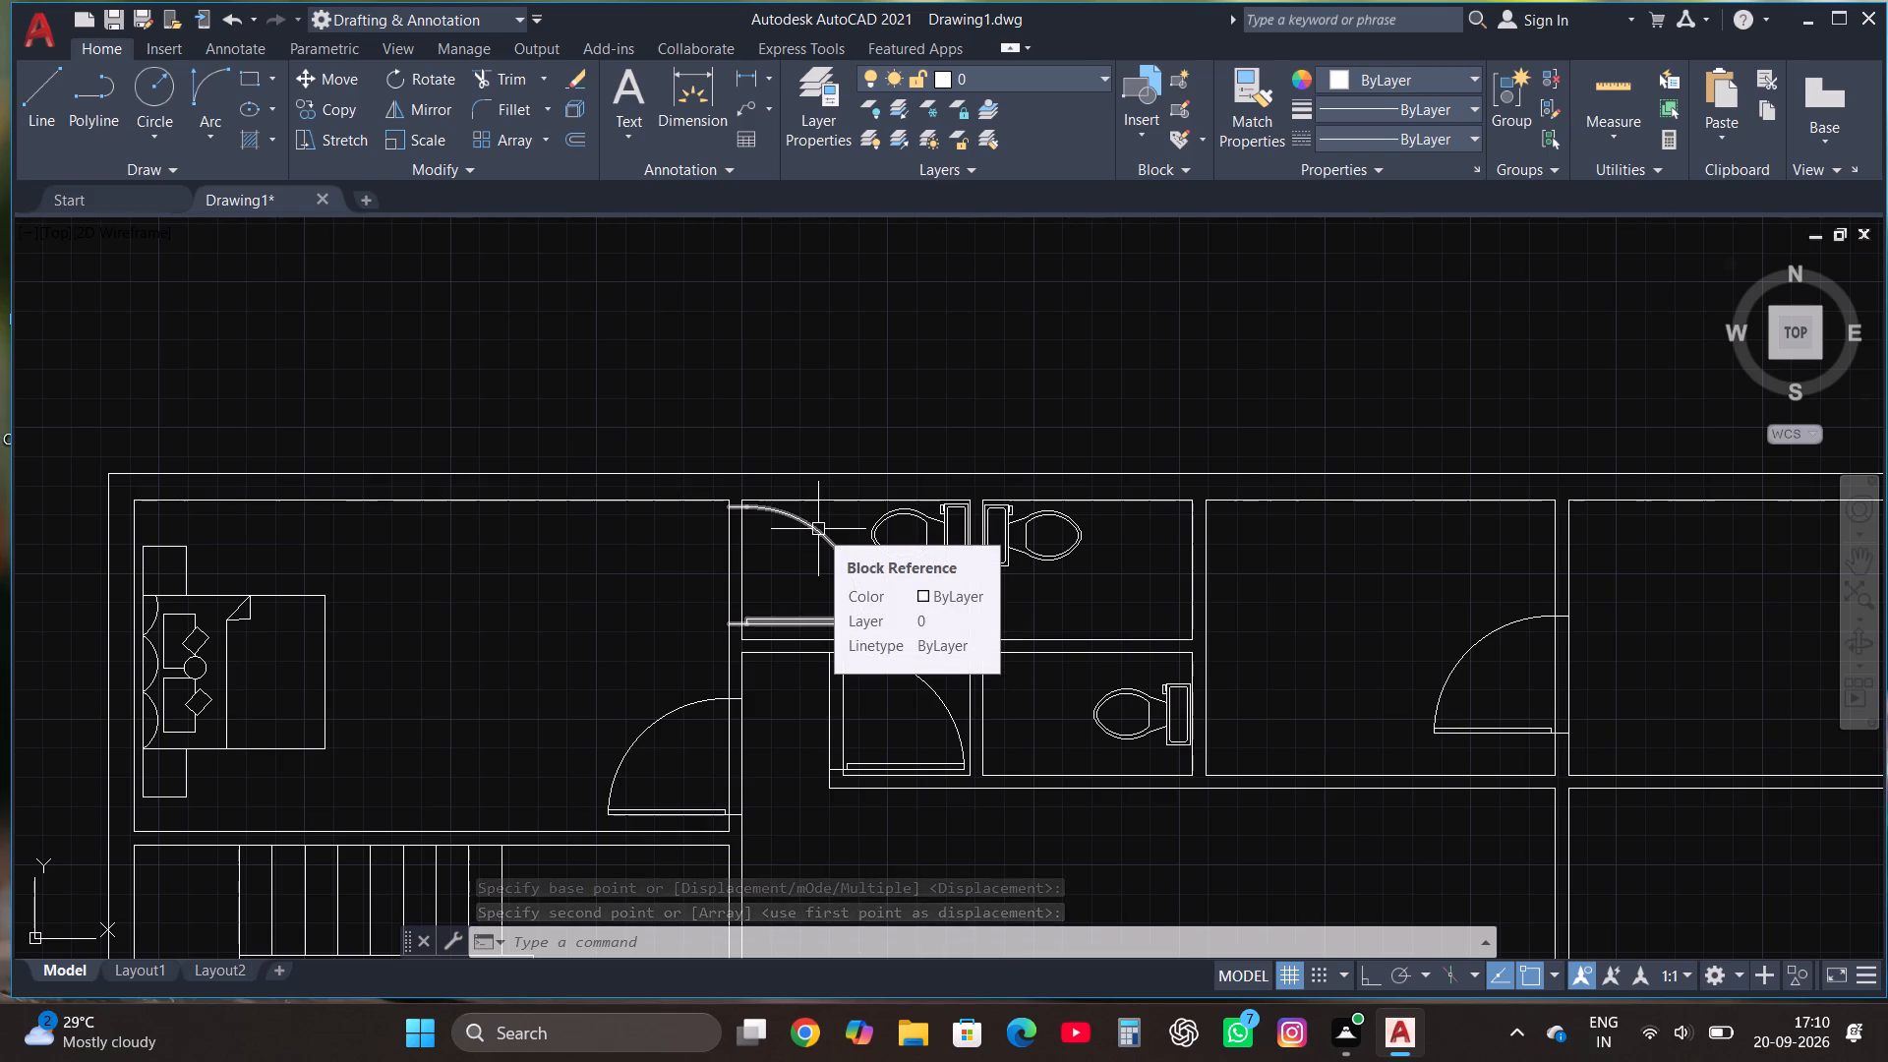
{"action": "scroll", "coordinate": [818, 529], "scroll_direction": "down", "scroll_amount": 1}
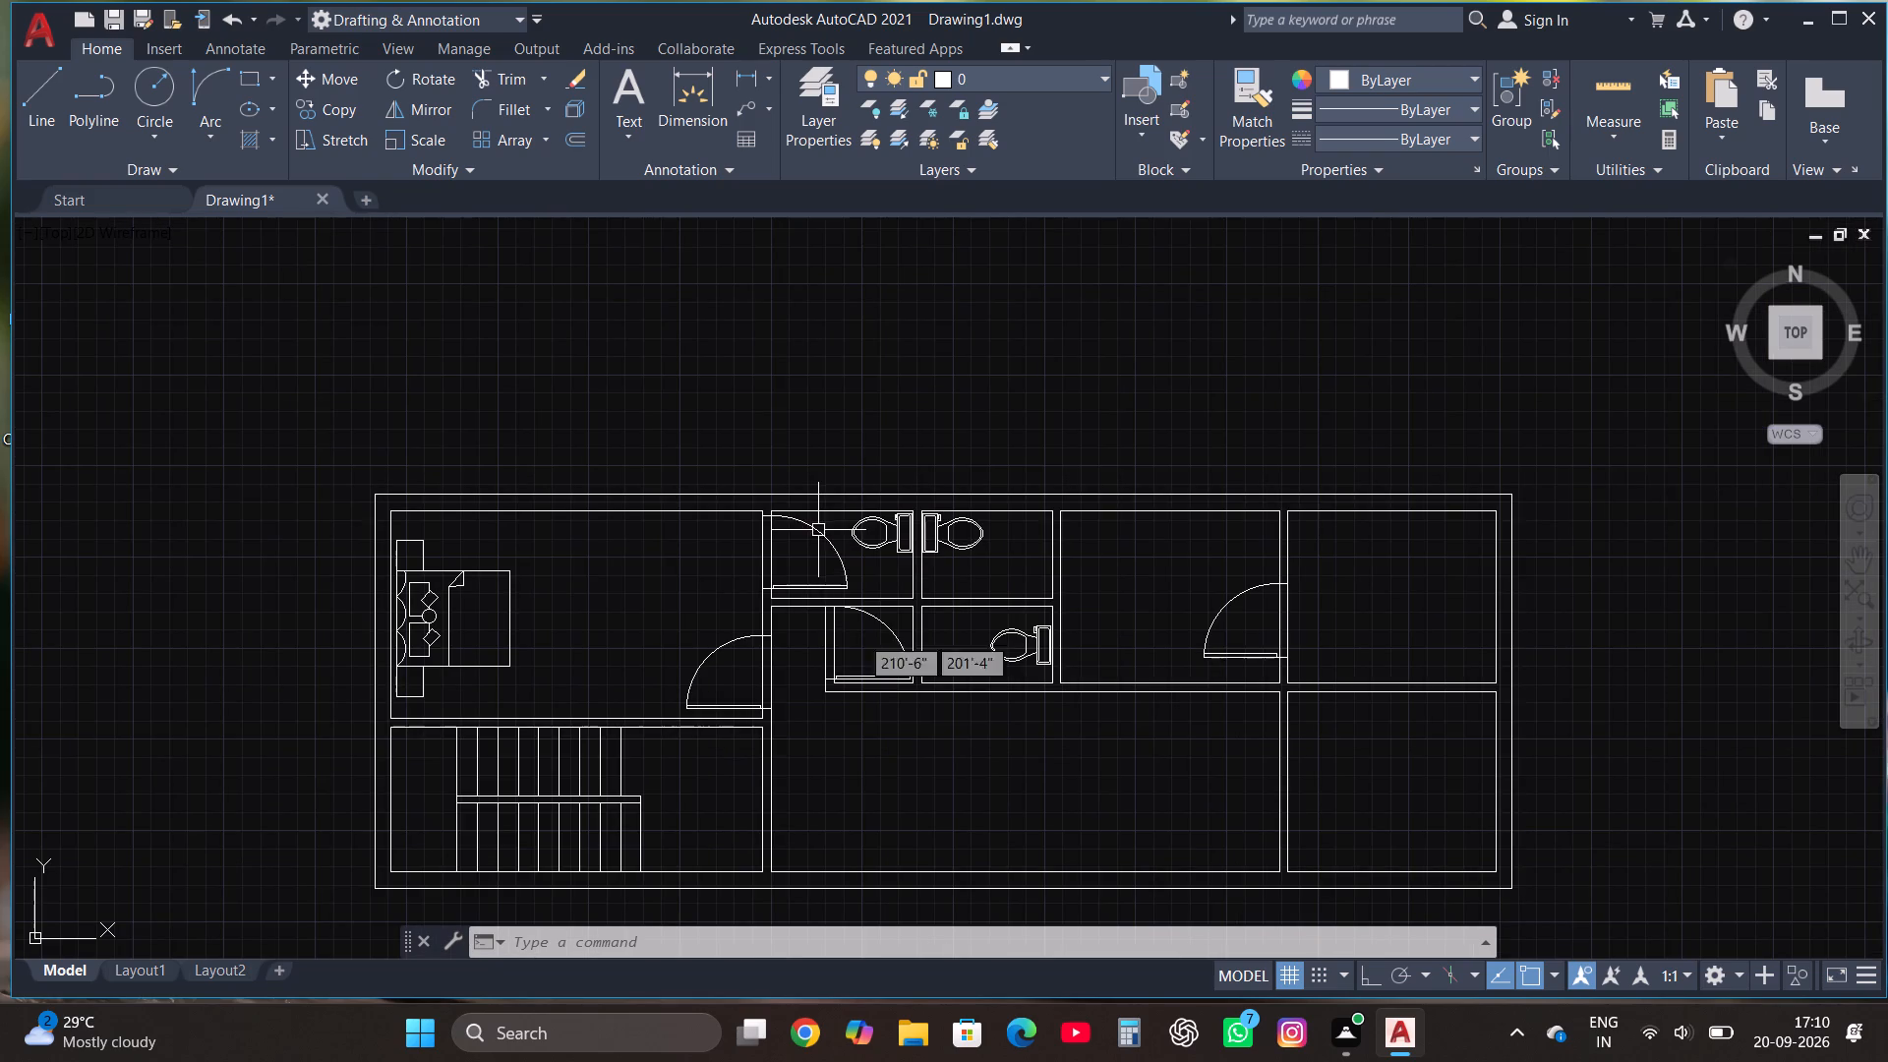
{"action": "left_click", "coordinate": [882, 624]}
{"action": "left_click", "coordinate": [347, 112]}
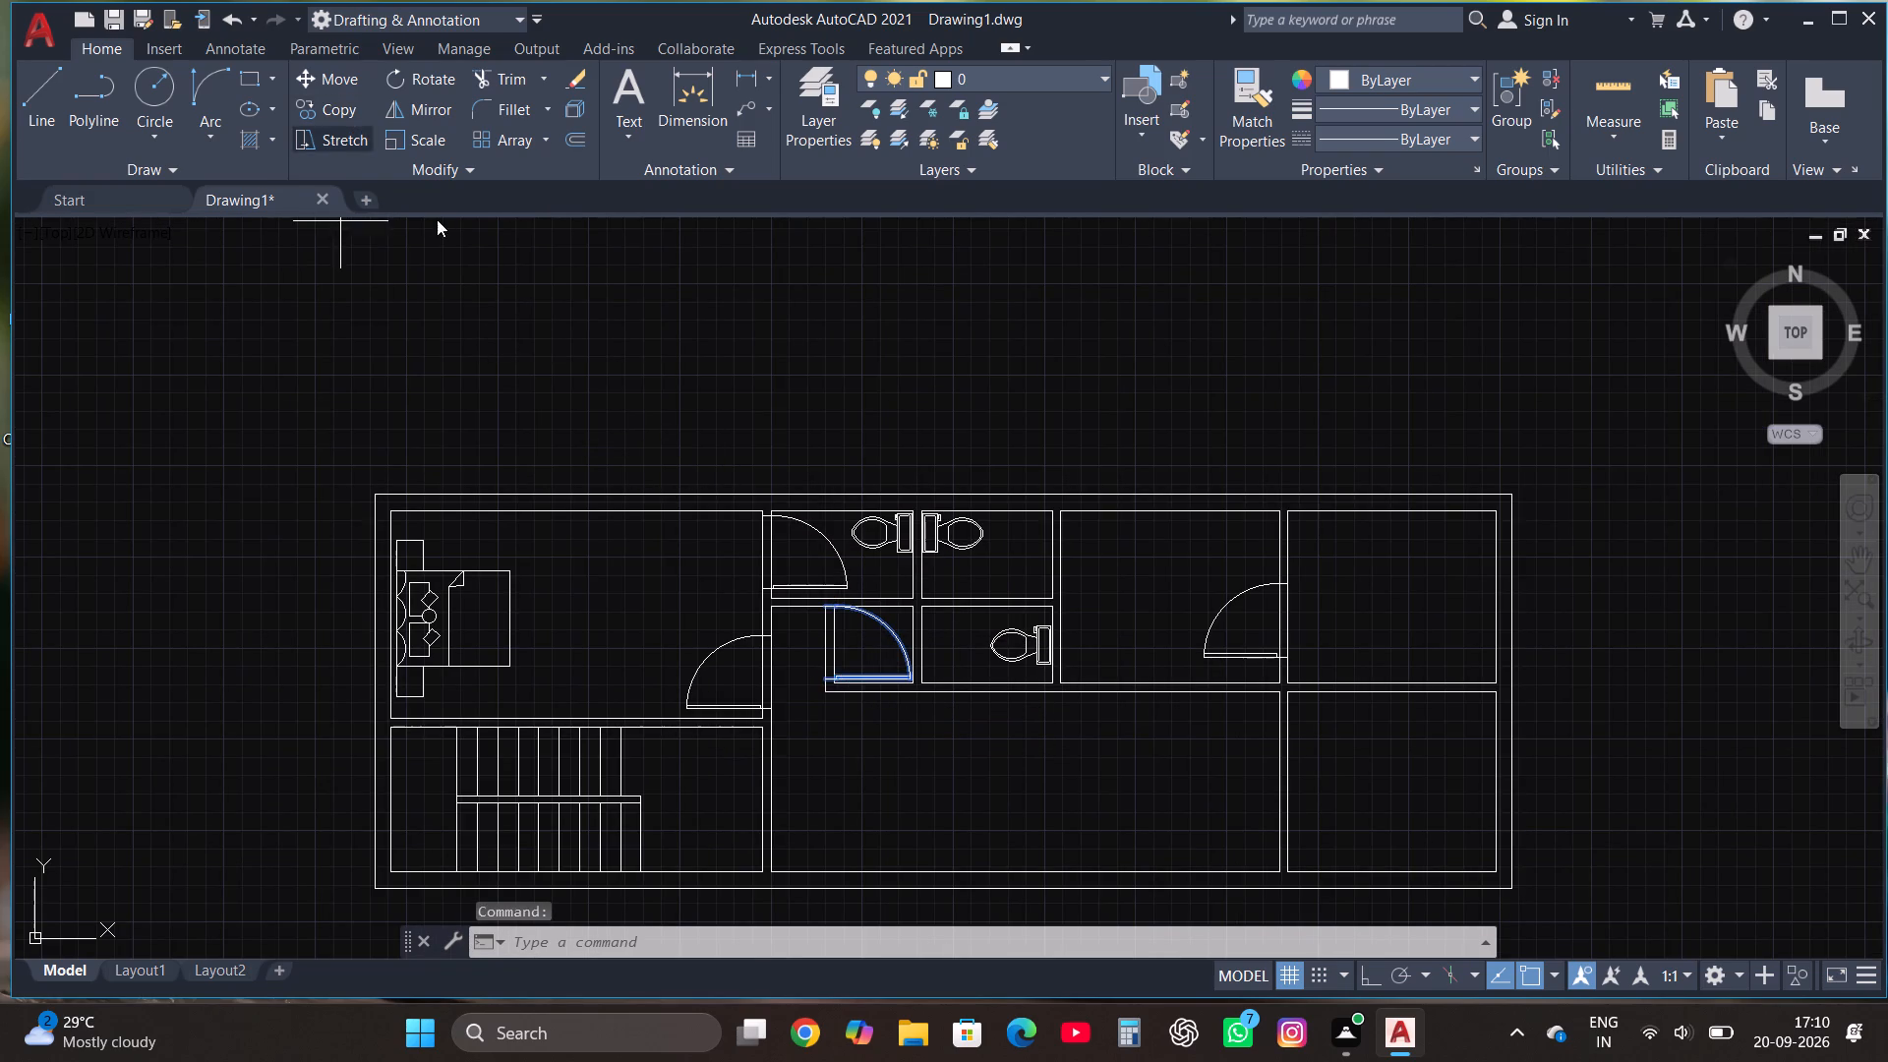
{"action": "scroll", "coordinate": [857, 740], "scroll_direction": "up", "scroll_amount": 2}
{"action": "left_click", "coordinate": [781, 603]}
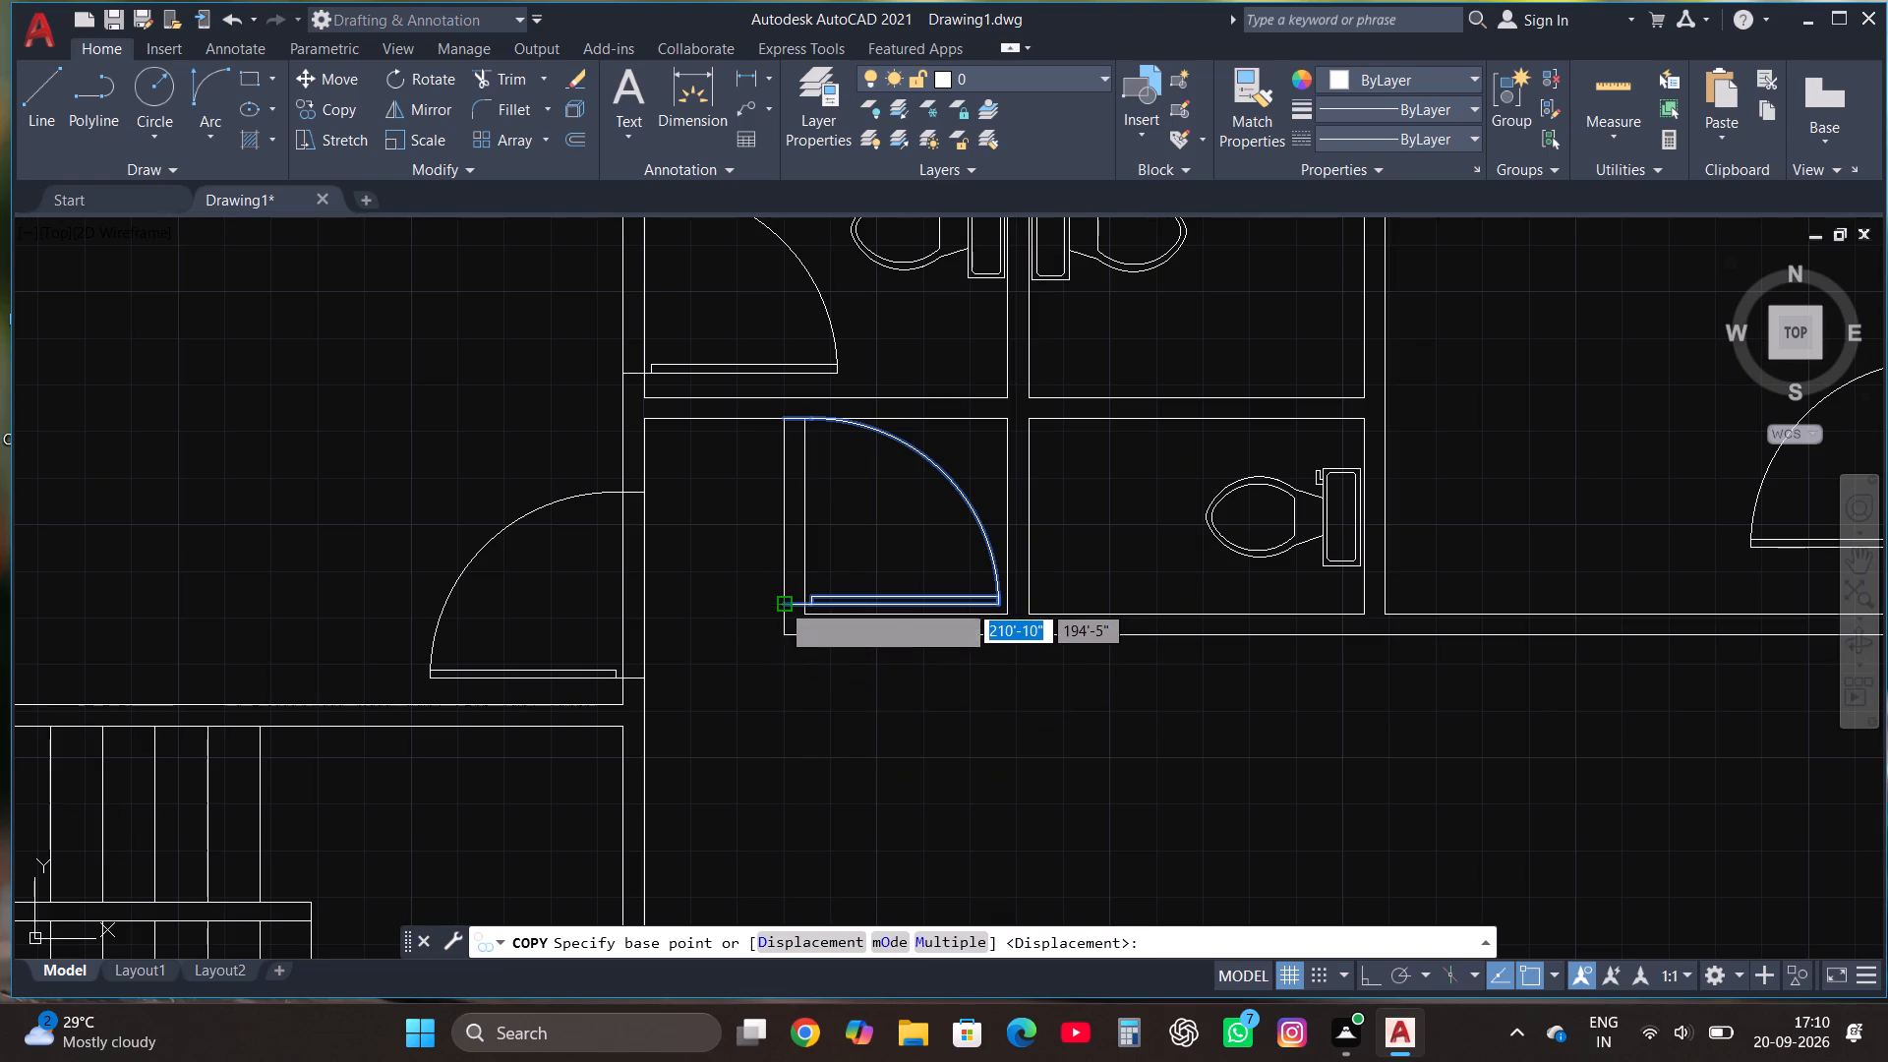
{"action": "scroll", "coordinate": [824, 525], "scroll_direction": "down", "scroll_amount": 2}
{"action": "scroll", "coordinate": [766, 717], "scroll_direction": "up", "scroll_amount": 2}
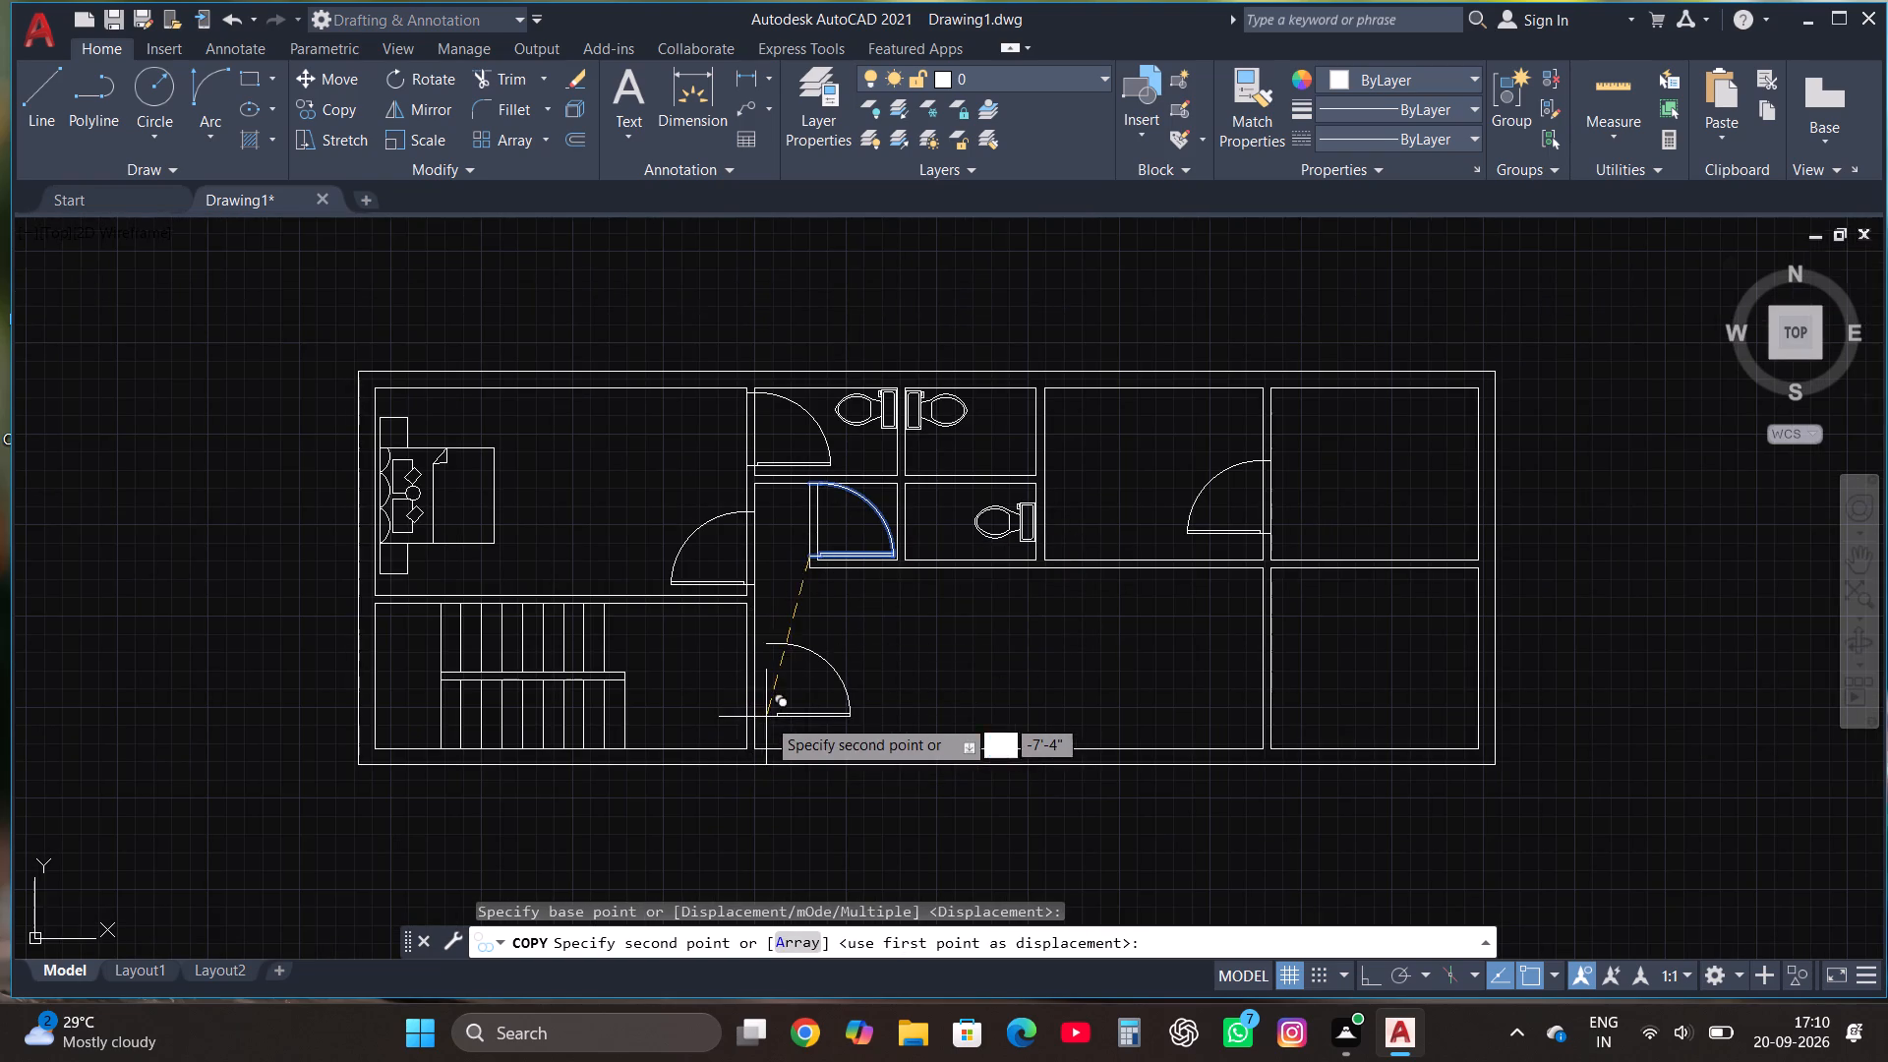
{"action": "scroll", "coordinate": [766, 717], "scroll_direction": "up", "scroll_amount": 1}
{"action": "left_click", "coordinate": [678, 788]}
Scale down the small room's door about its southwest corner so its arc stays well clear of the room's north and east walls.
{"action": "scroll", "coordinate": [820, 729], "scroll_direction": "down", "scroll_amount": 2}
{"action": "scroll", "coordinate": [947, 664], "scroll_direction": "down", "scroll_amount": 1}
{"action": "scroll", "coordinate": [964, 494], "scroll_direction": "up", "scroll_amount": 3}
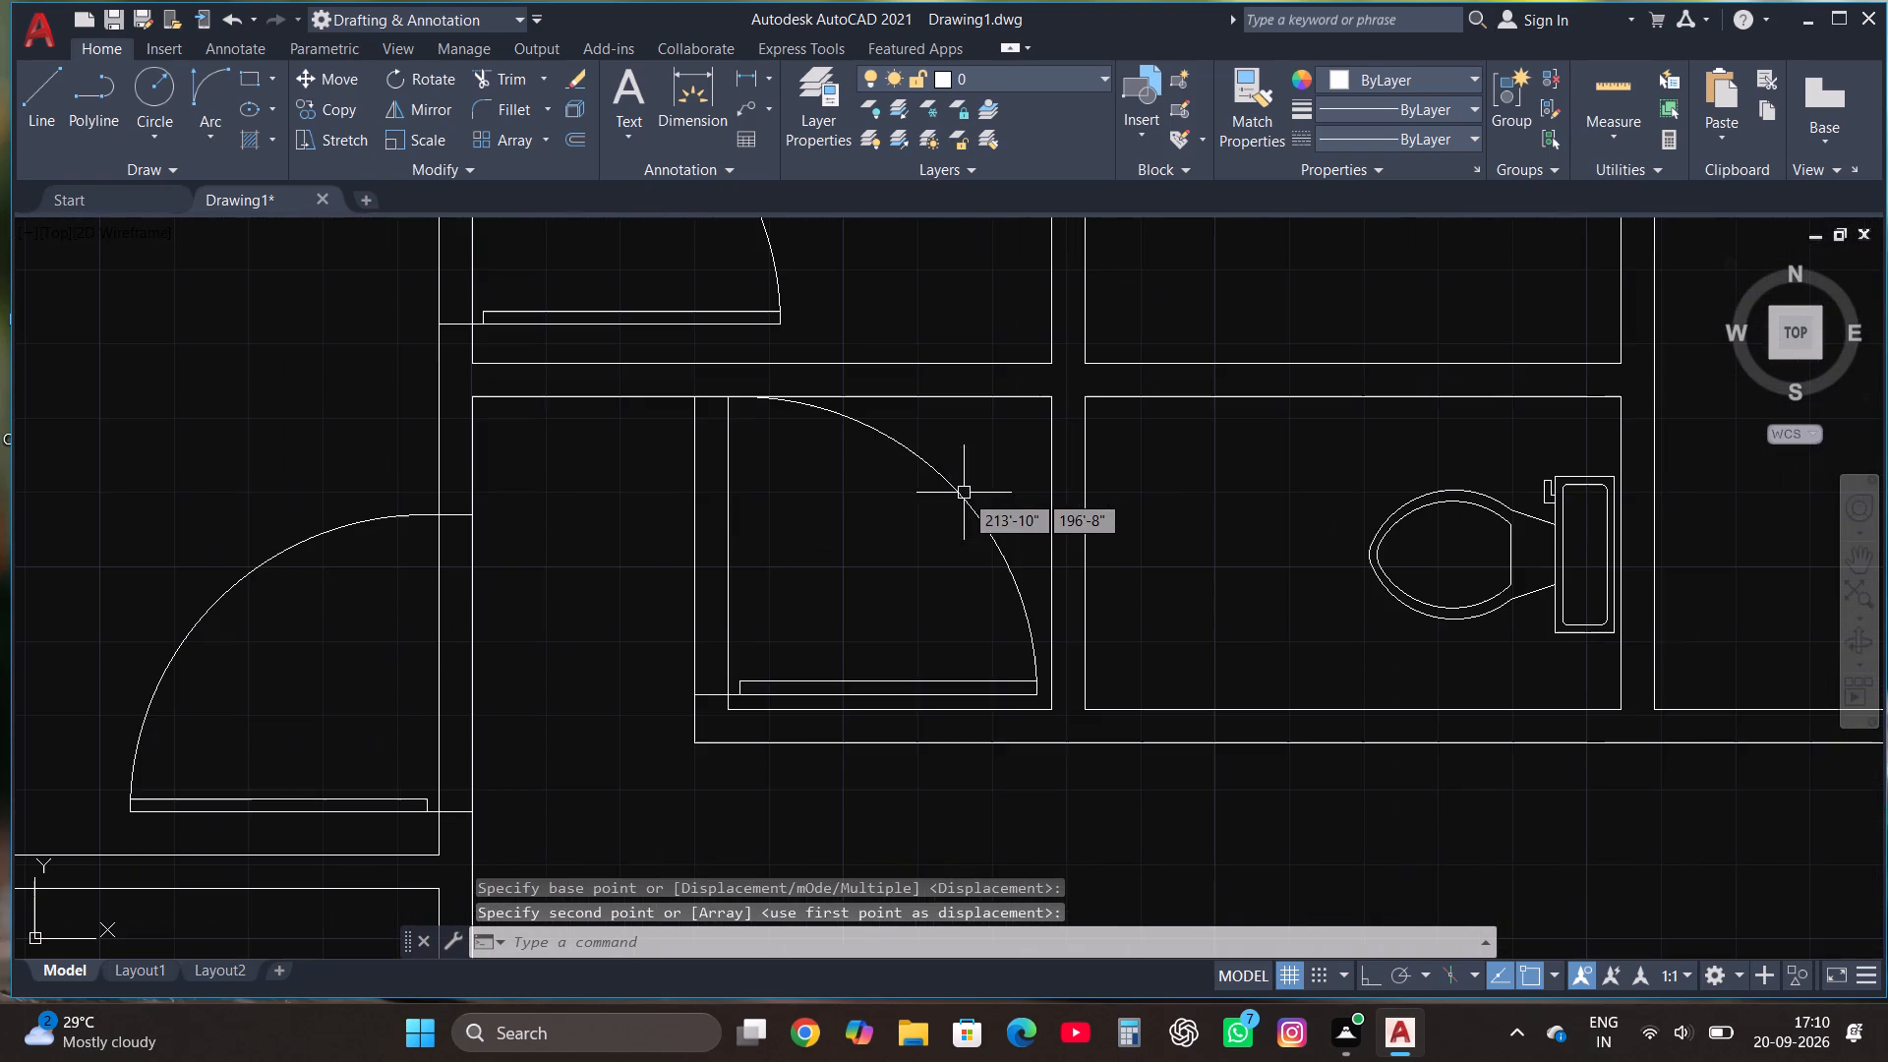
{"action": "left_click", "coordinate": [964, 493]}
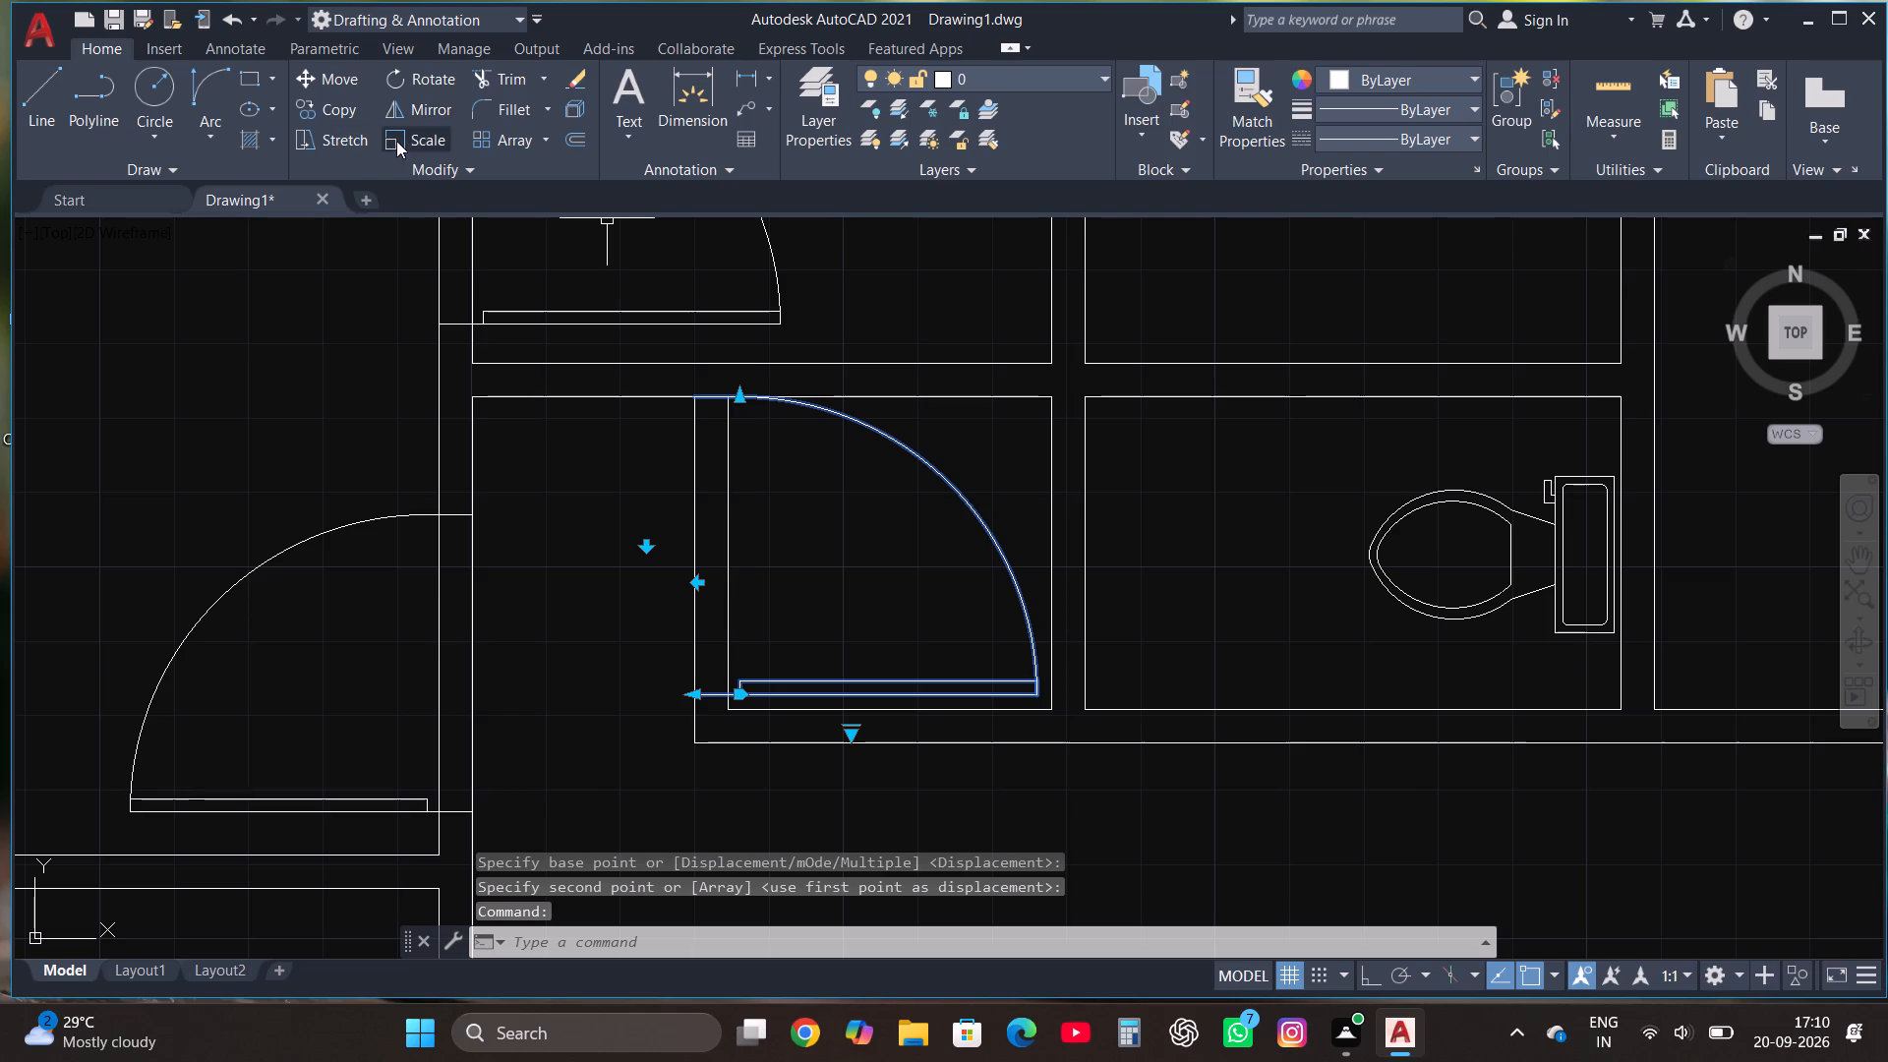
{"action": "left_click", "coordinate": [411, 142]}
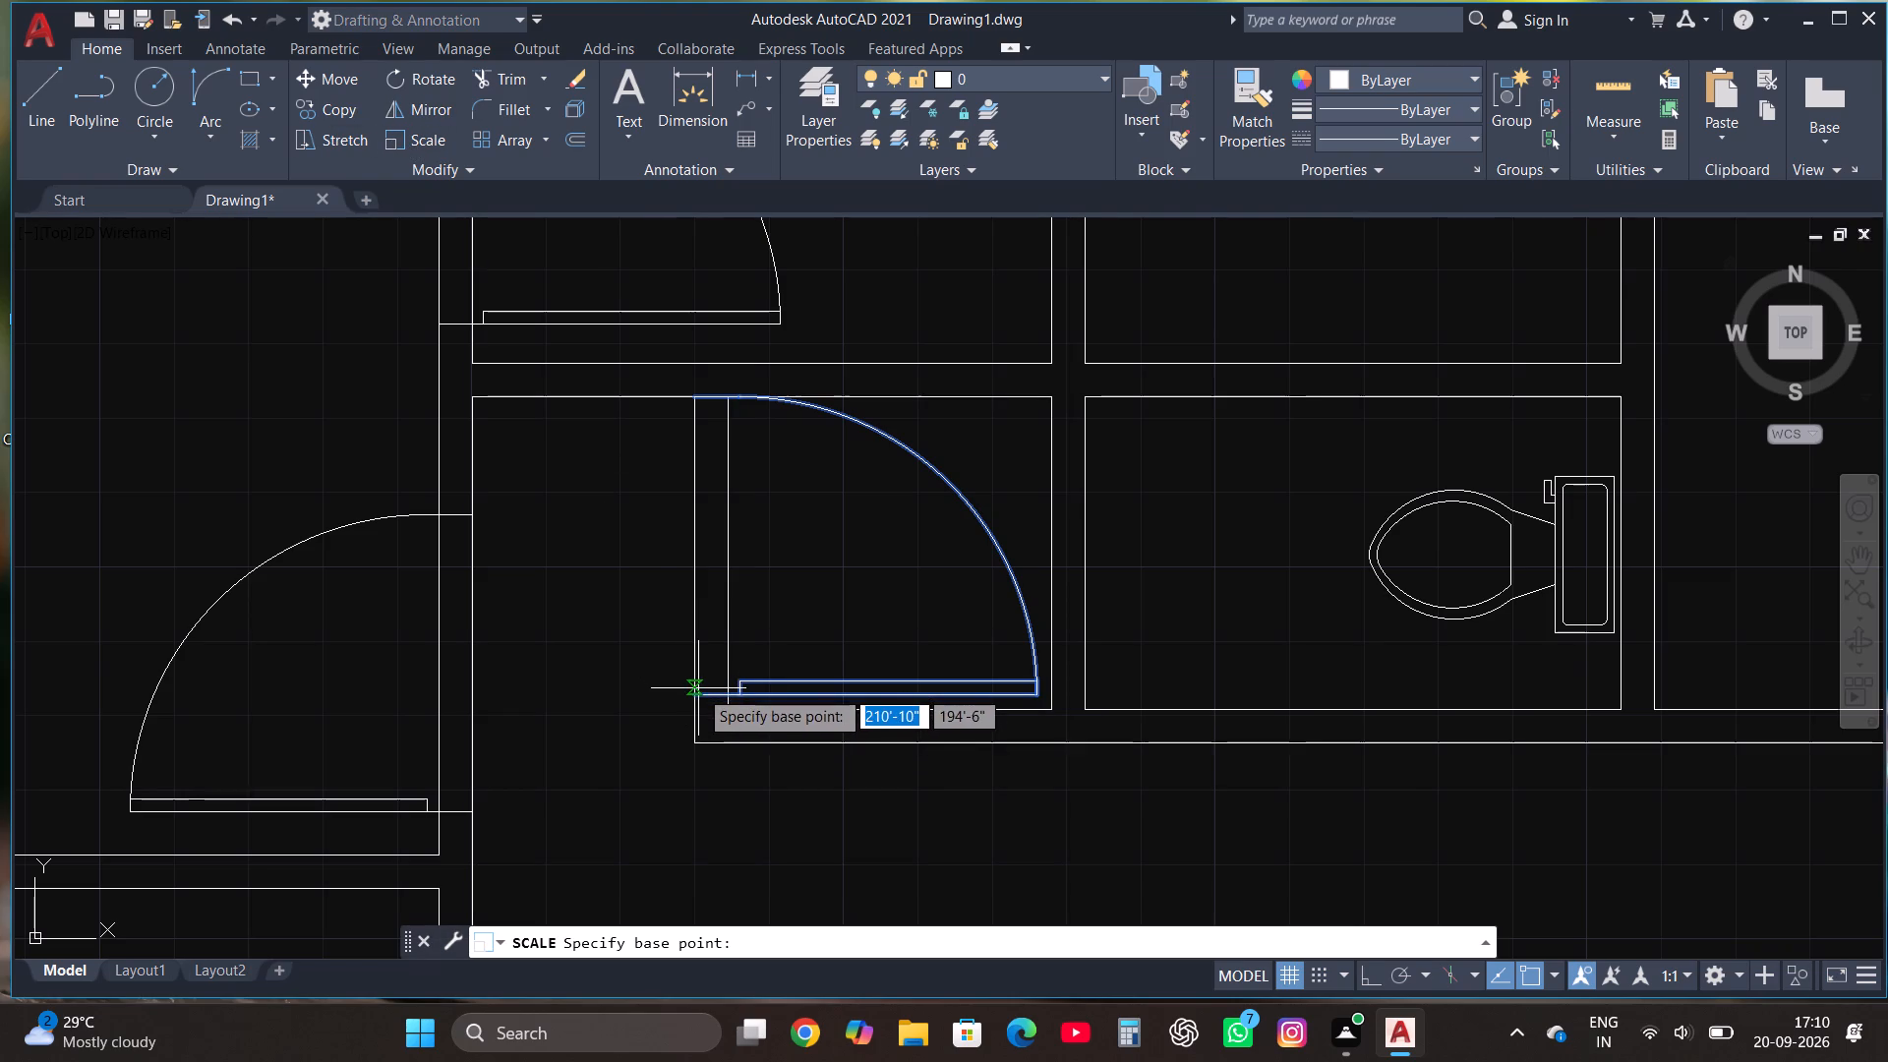
{"action": "left_click", "coordinate": [696, 698]}
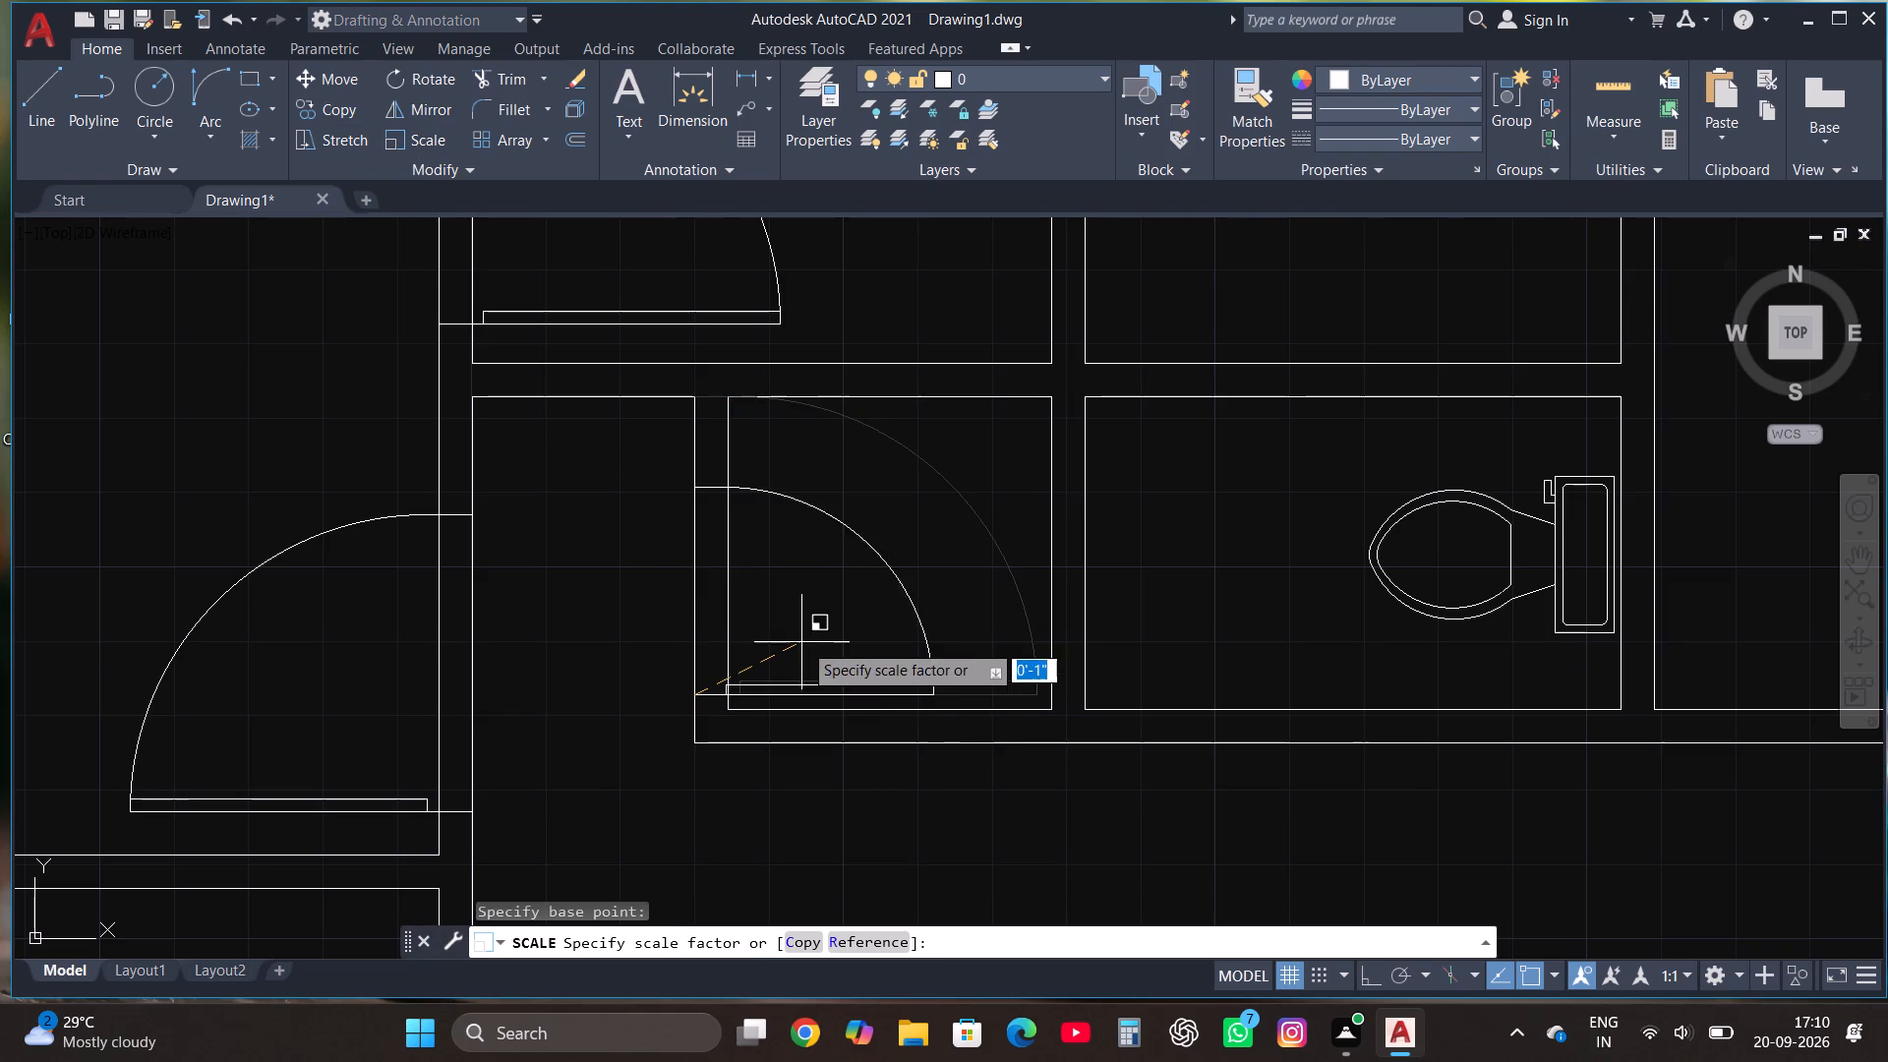
{"action": "left_click", "coordinate": [790, 644]}
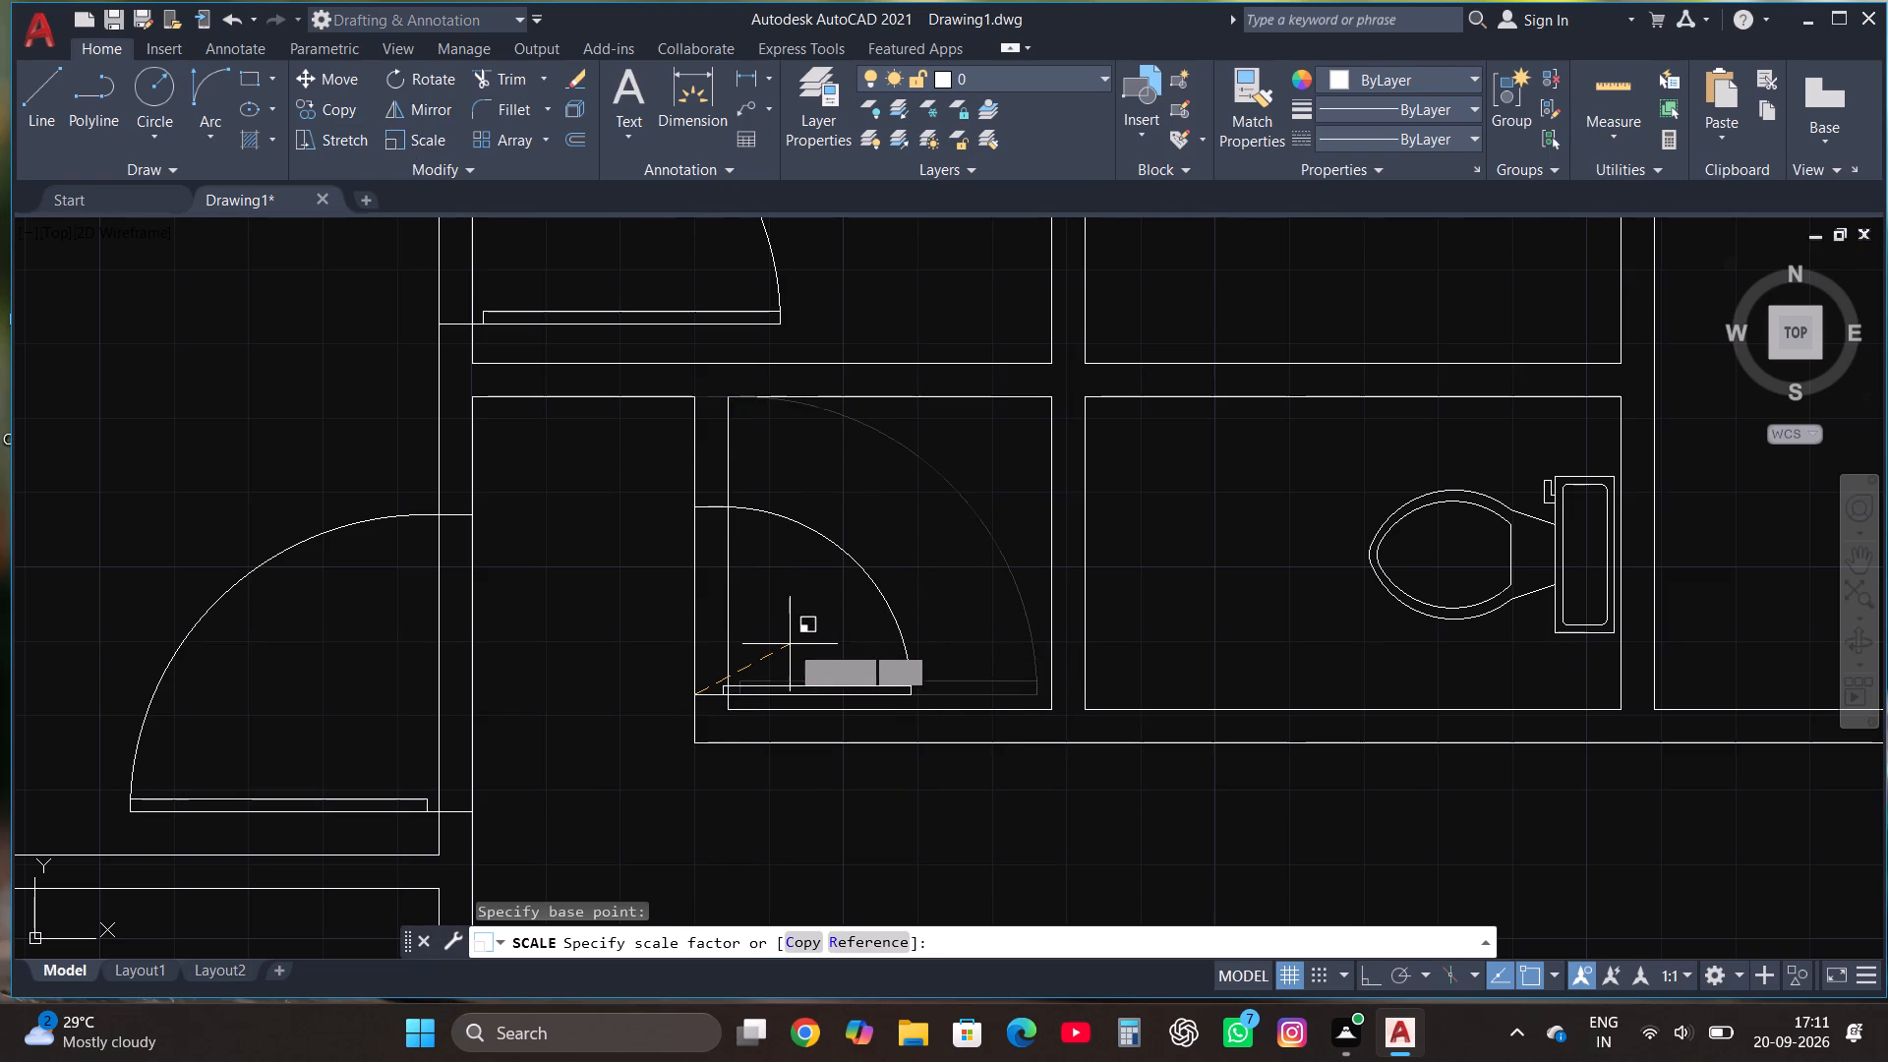
Move the small room's door slightly north along its west wall, away from the room's south wall.
{"action": "left_click", "coordinate": [863, 565]}
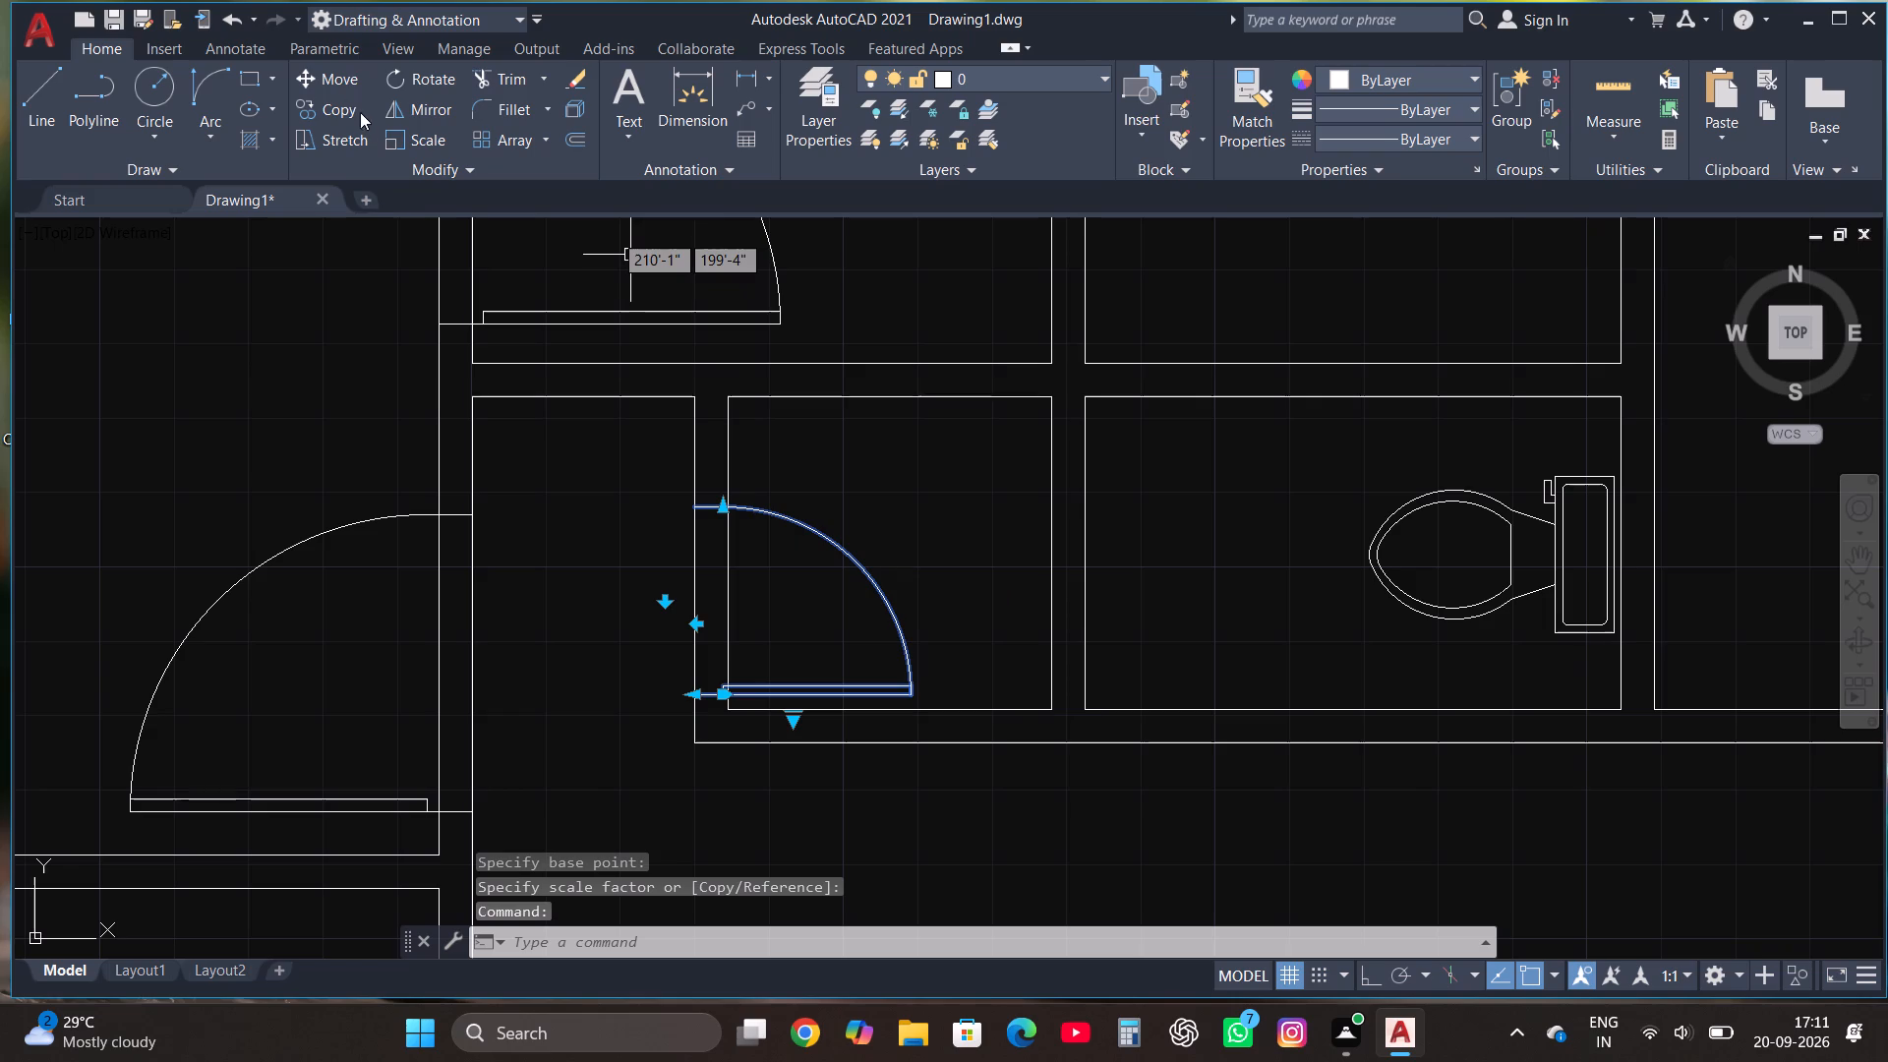
{"action": "left_click", "coordinate": [345, 75]}
{"action": "left_click", "coordinate": [819, 623]}
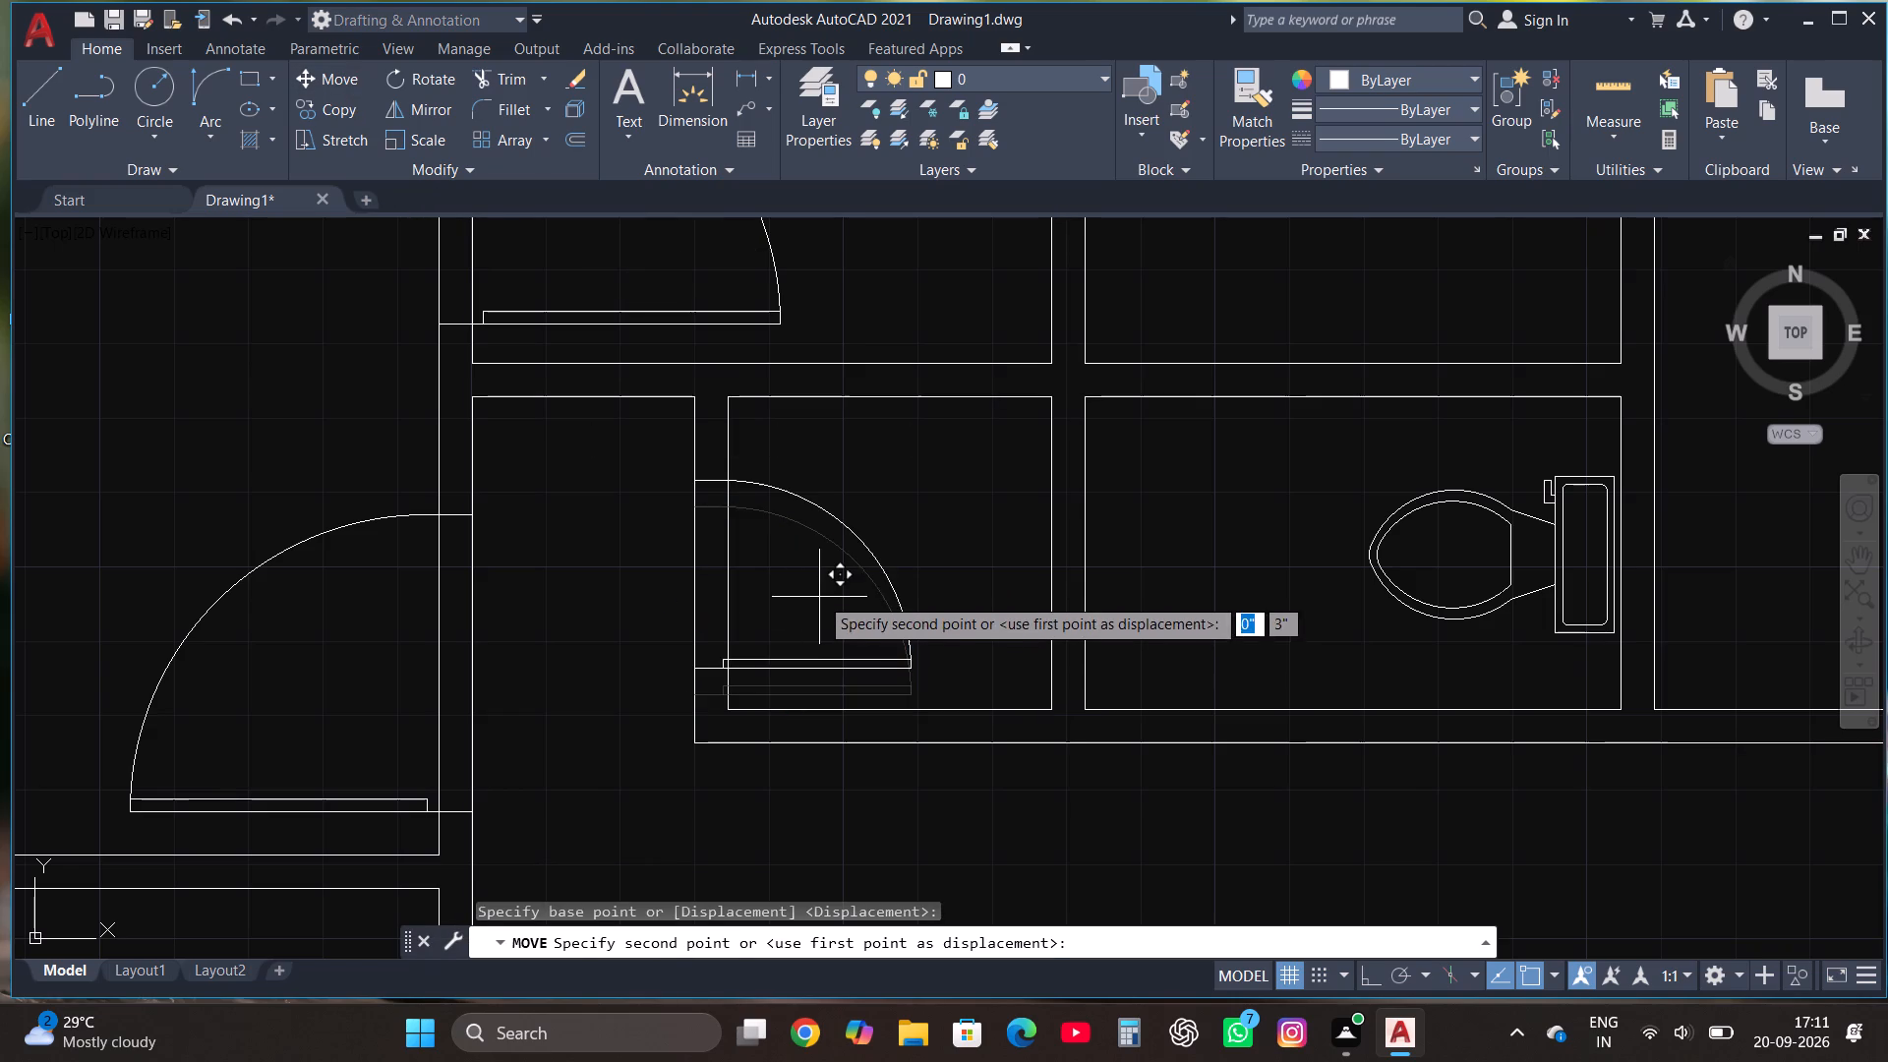
{"action": "left_click", "coordinate": [819, 579]}
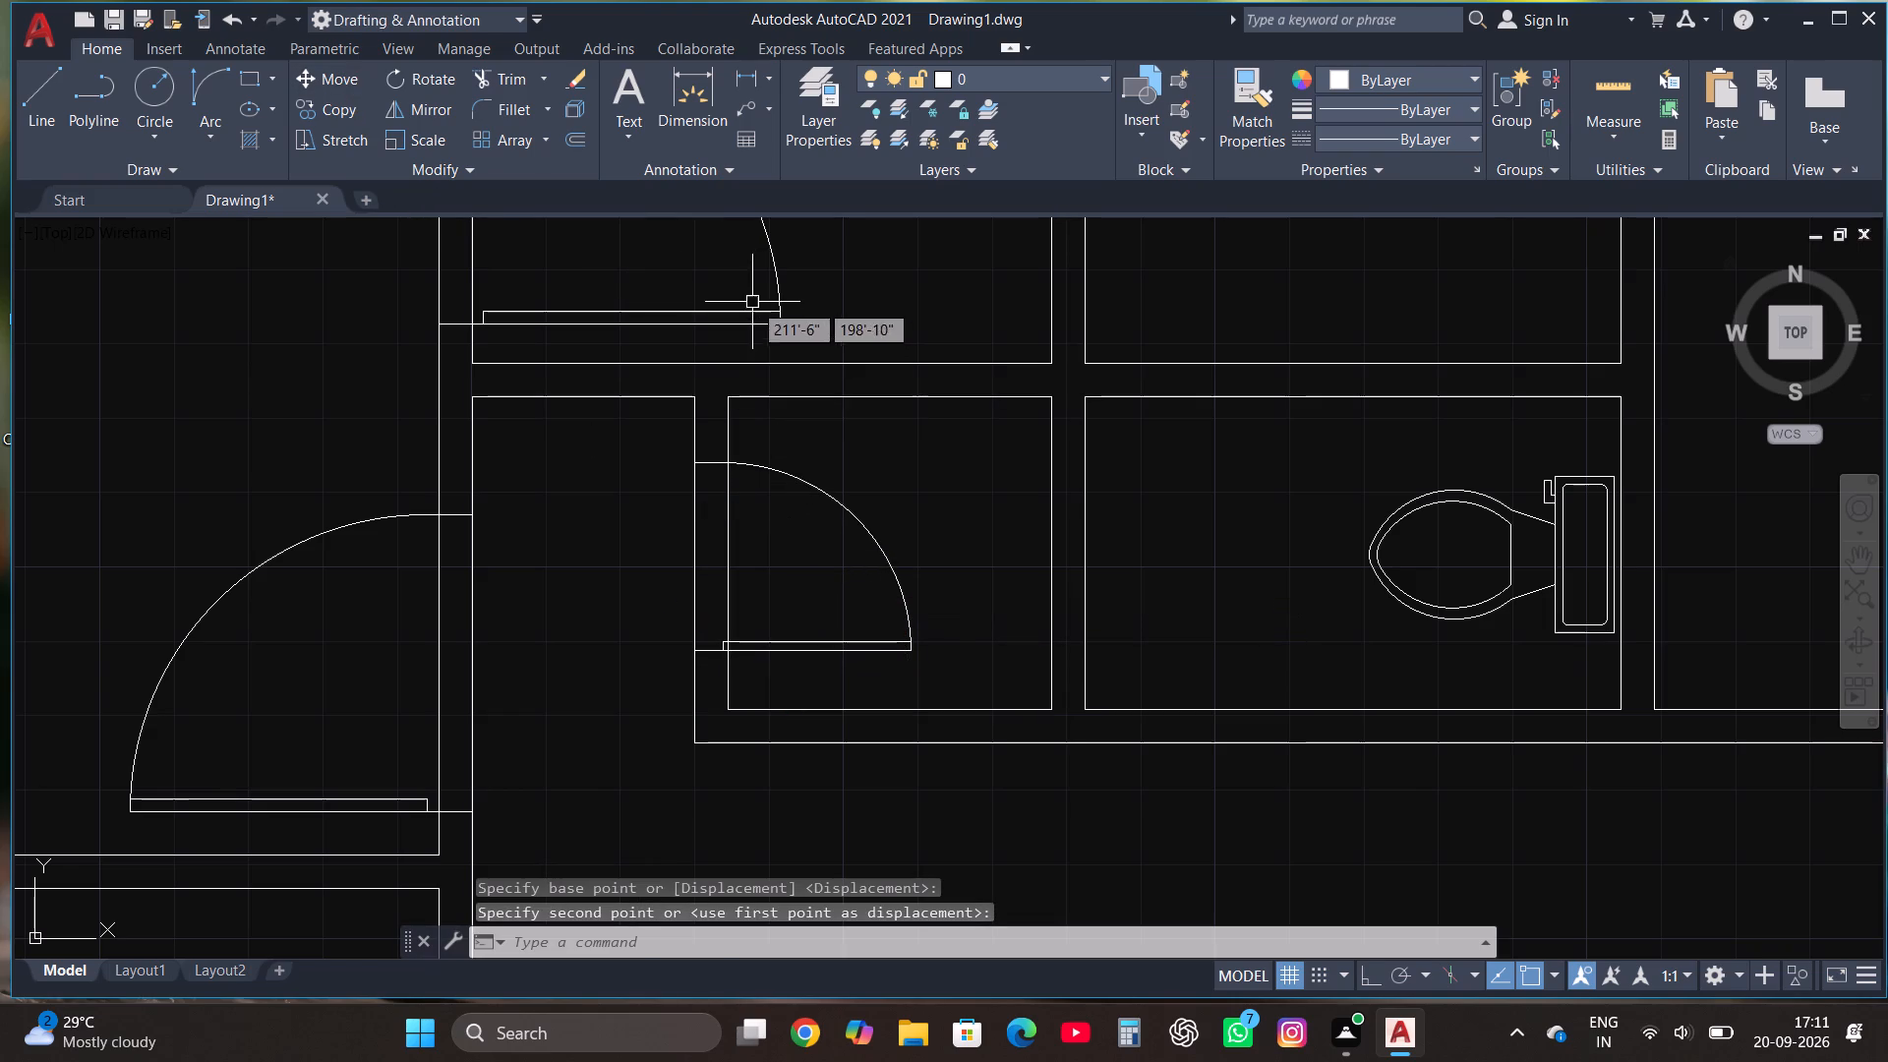
Delete the oversized door in the northwestern toilet room.
{"action": "left_click", "coordinate": [749, 294]}
{"action": "left_click", "coordinate": [749, 320]}
{"action": "key", "text": "Delete"}
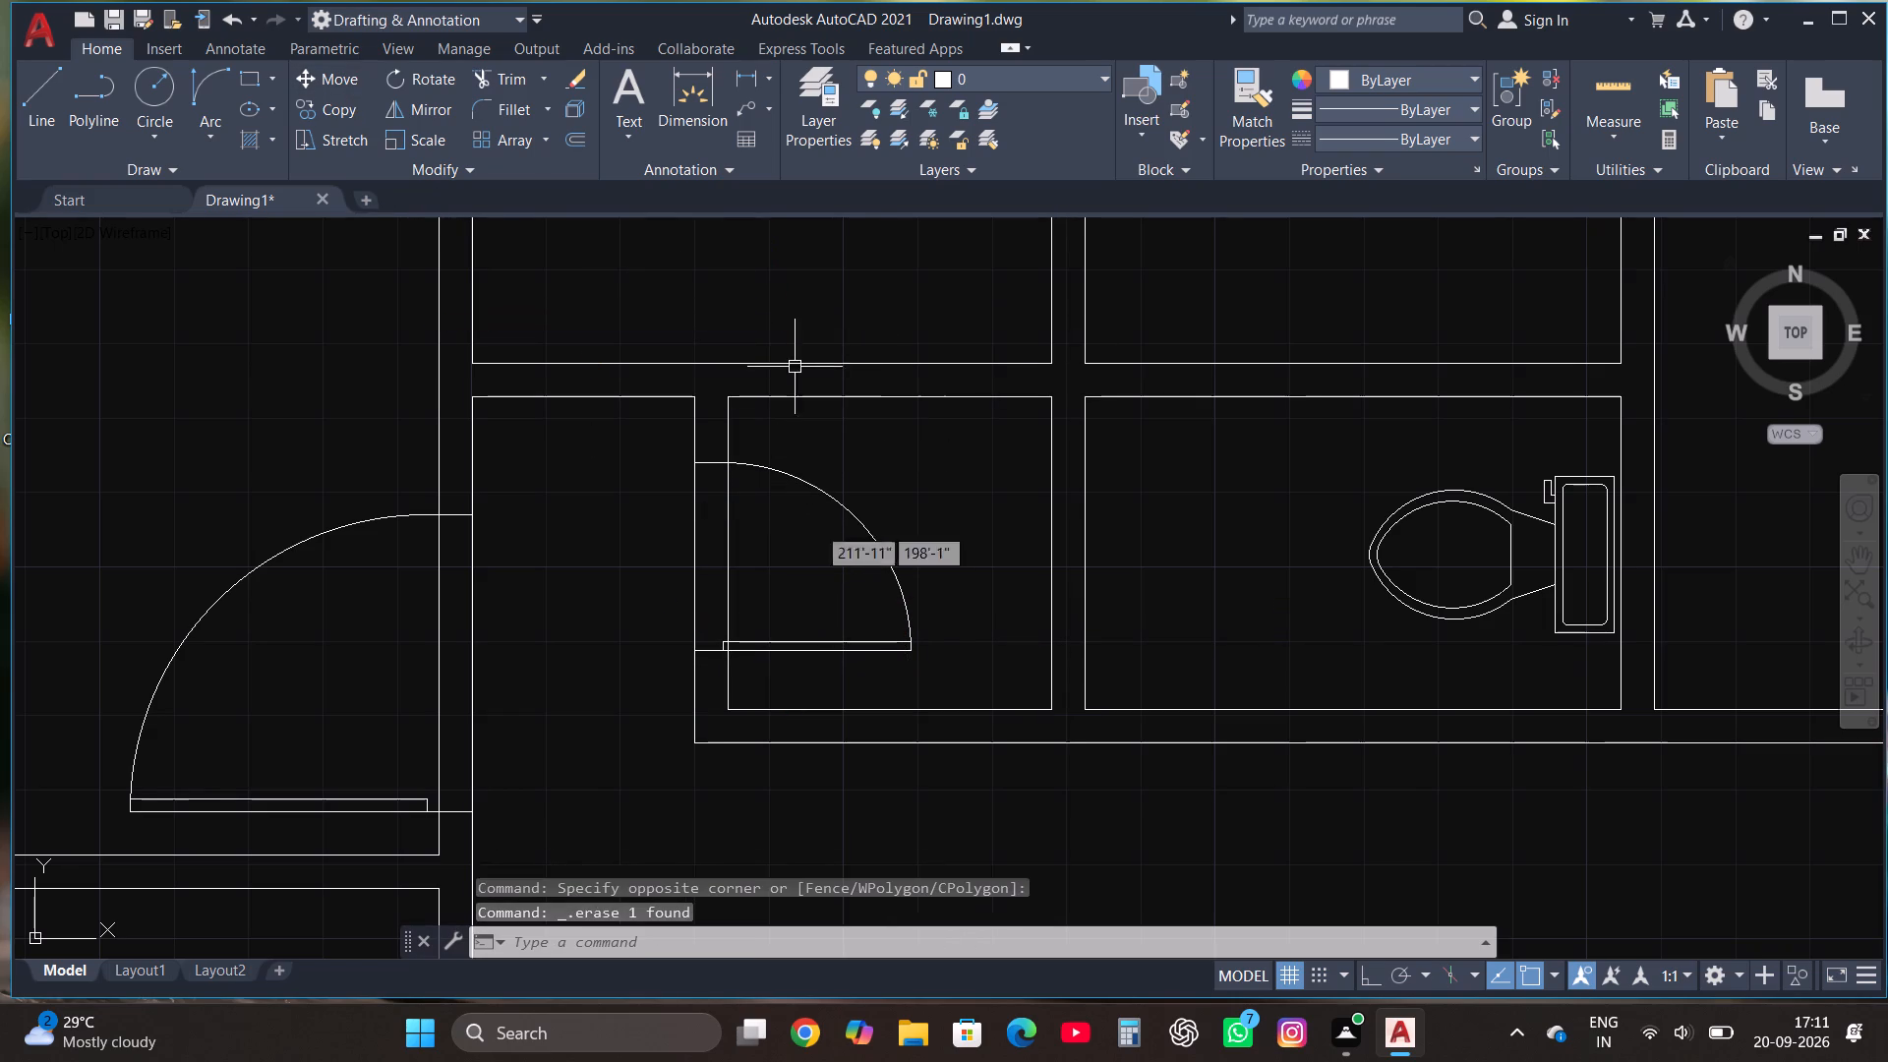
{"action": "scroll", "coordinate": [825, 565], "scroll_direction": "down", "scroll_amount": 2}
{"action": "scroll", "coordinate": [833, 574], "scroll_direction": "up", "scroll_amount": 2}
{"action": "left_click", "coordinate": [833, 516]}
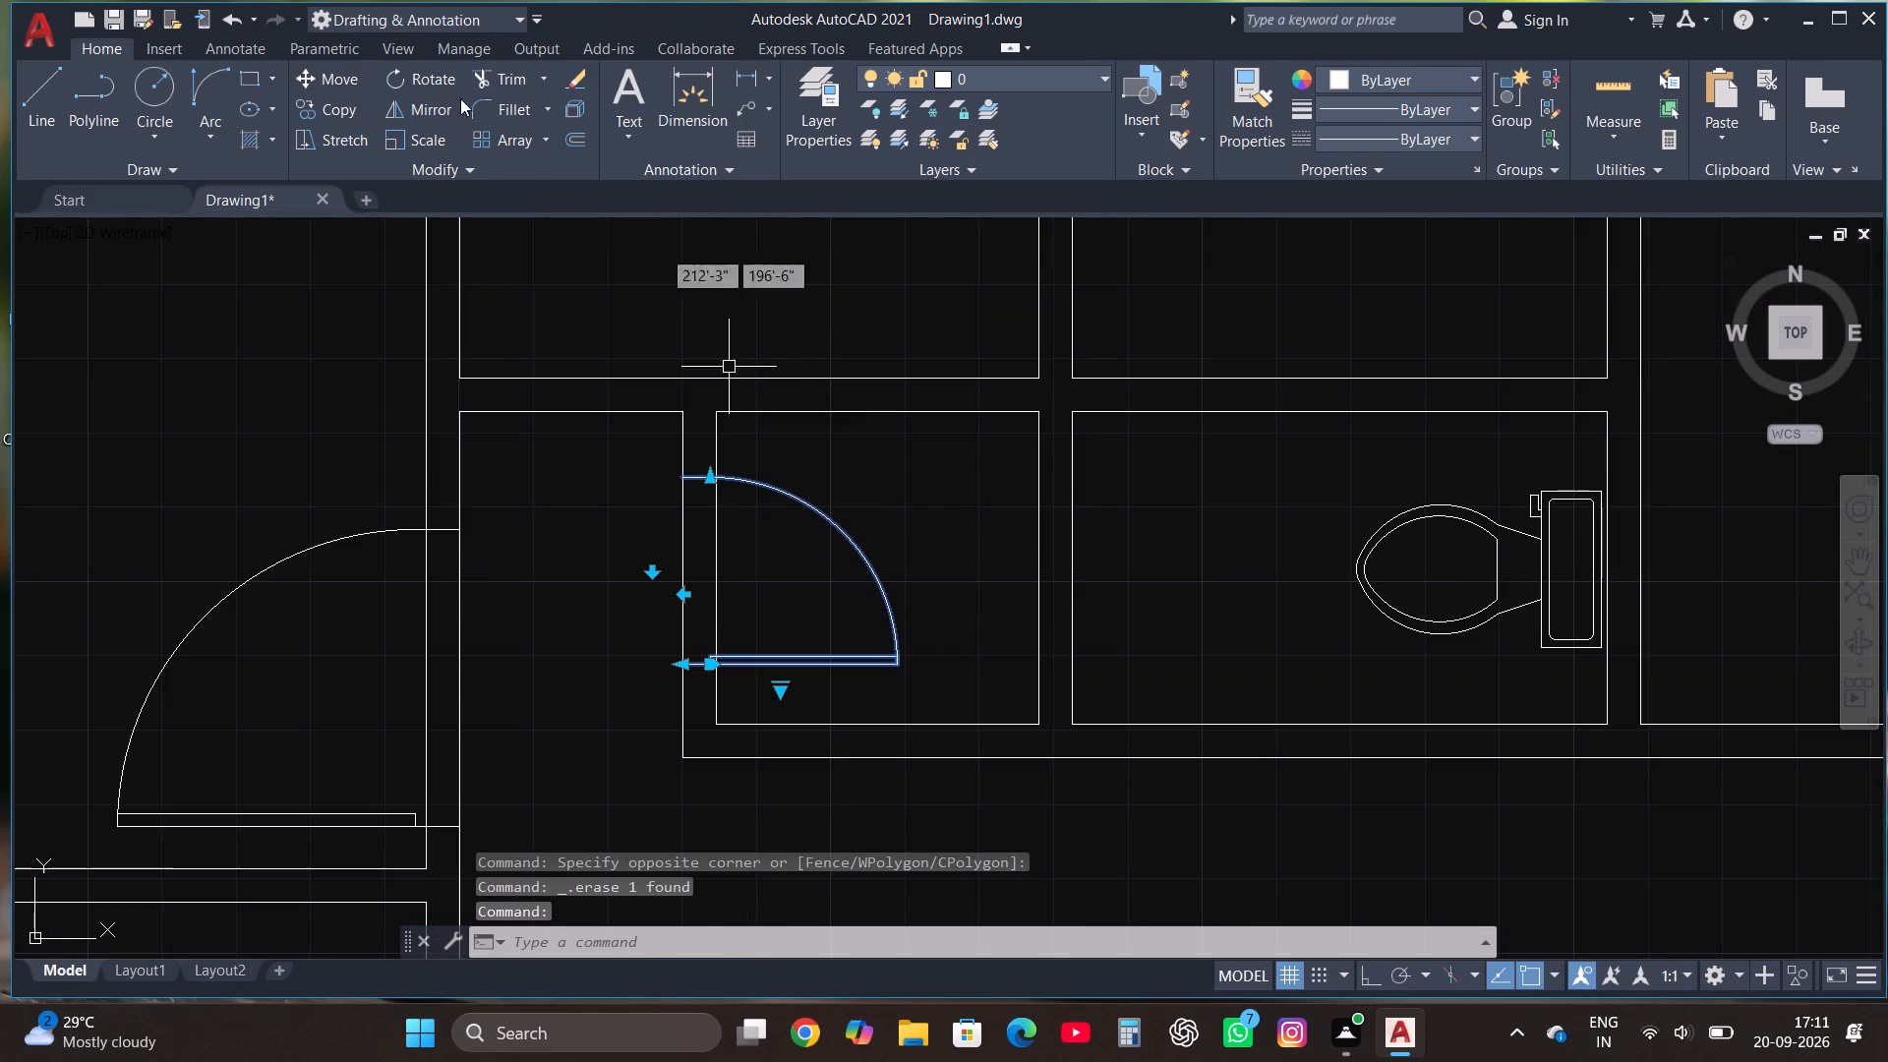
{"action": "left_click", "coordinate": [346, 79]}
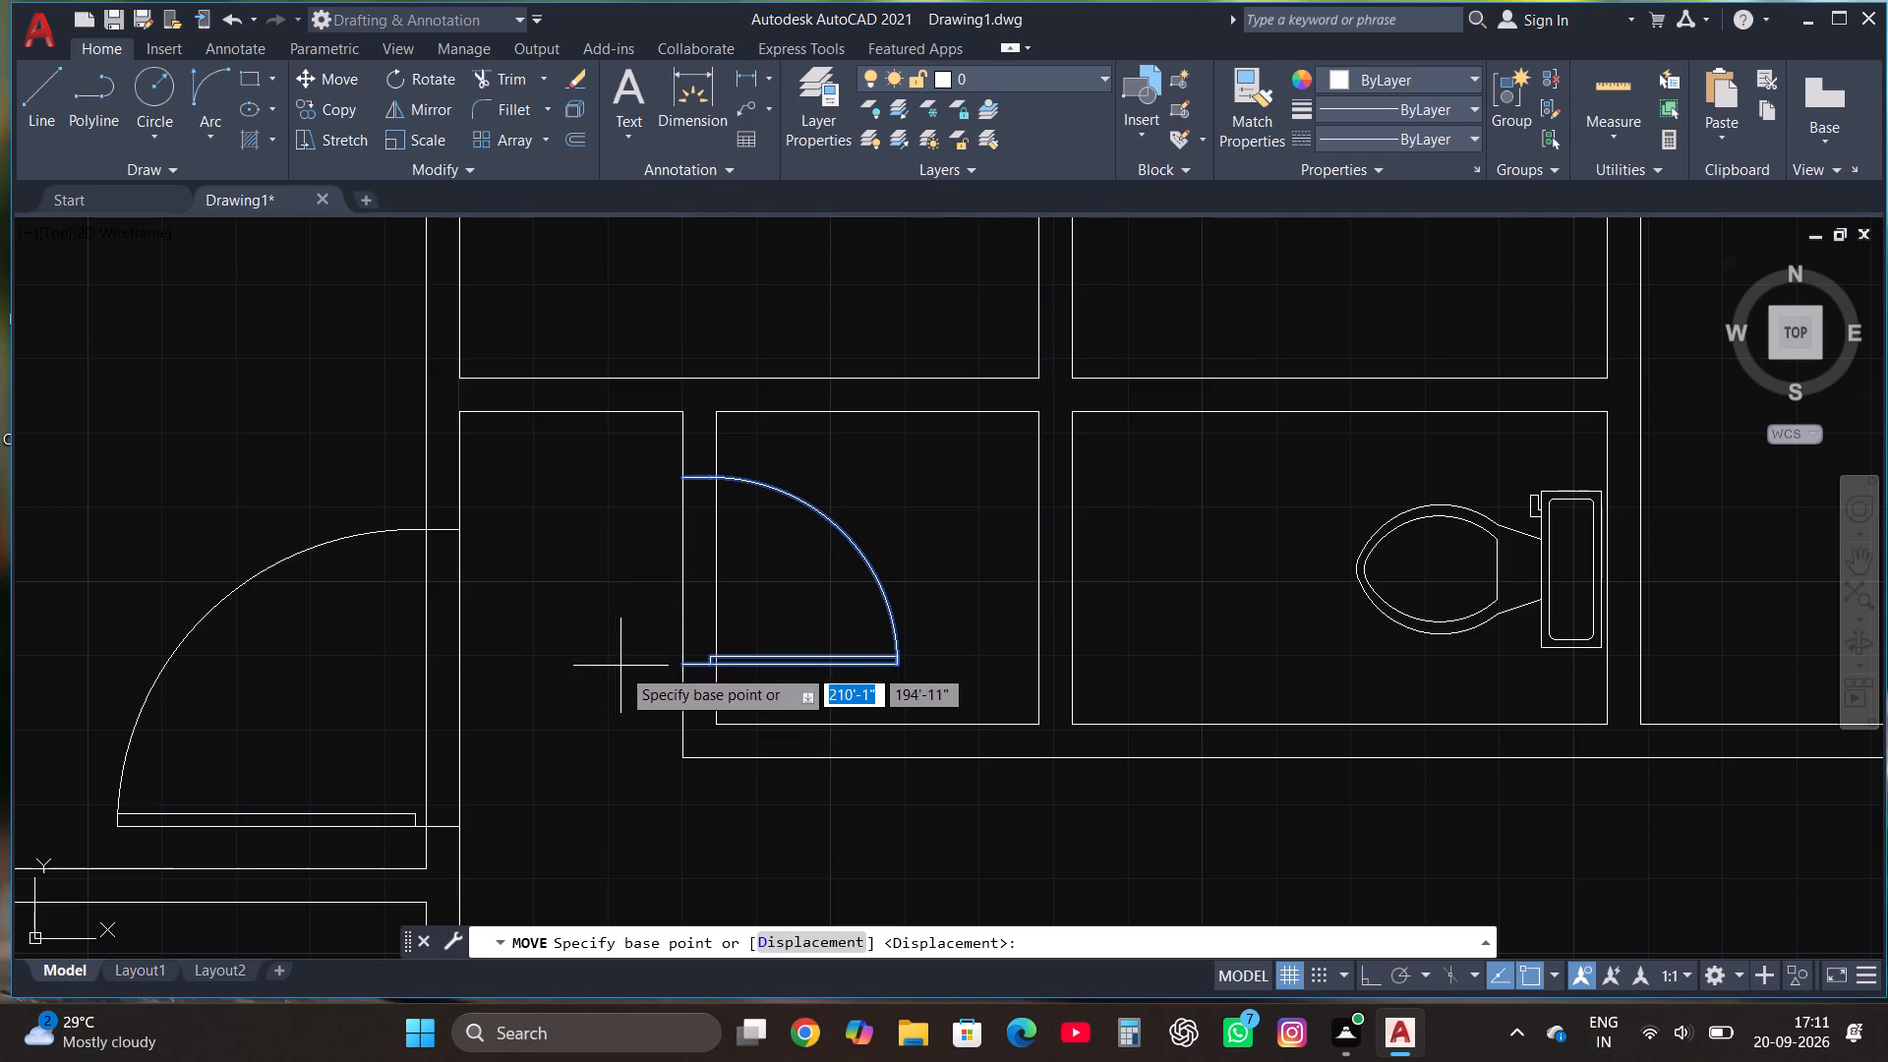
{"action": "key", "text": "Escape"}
Copy the small room's door by its southwest corner onto the west wall of the northwestern toilet room, above its south wall.
{"action": "left_click", "coordinate": [758, 654]}
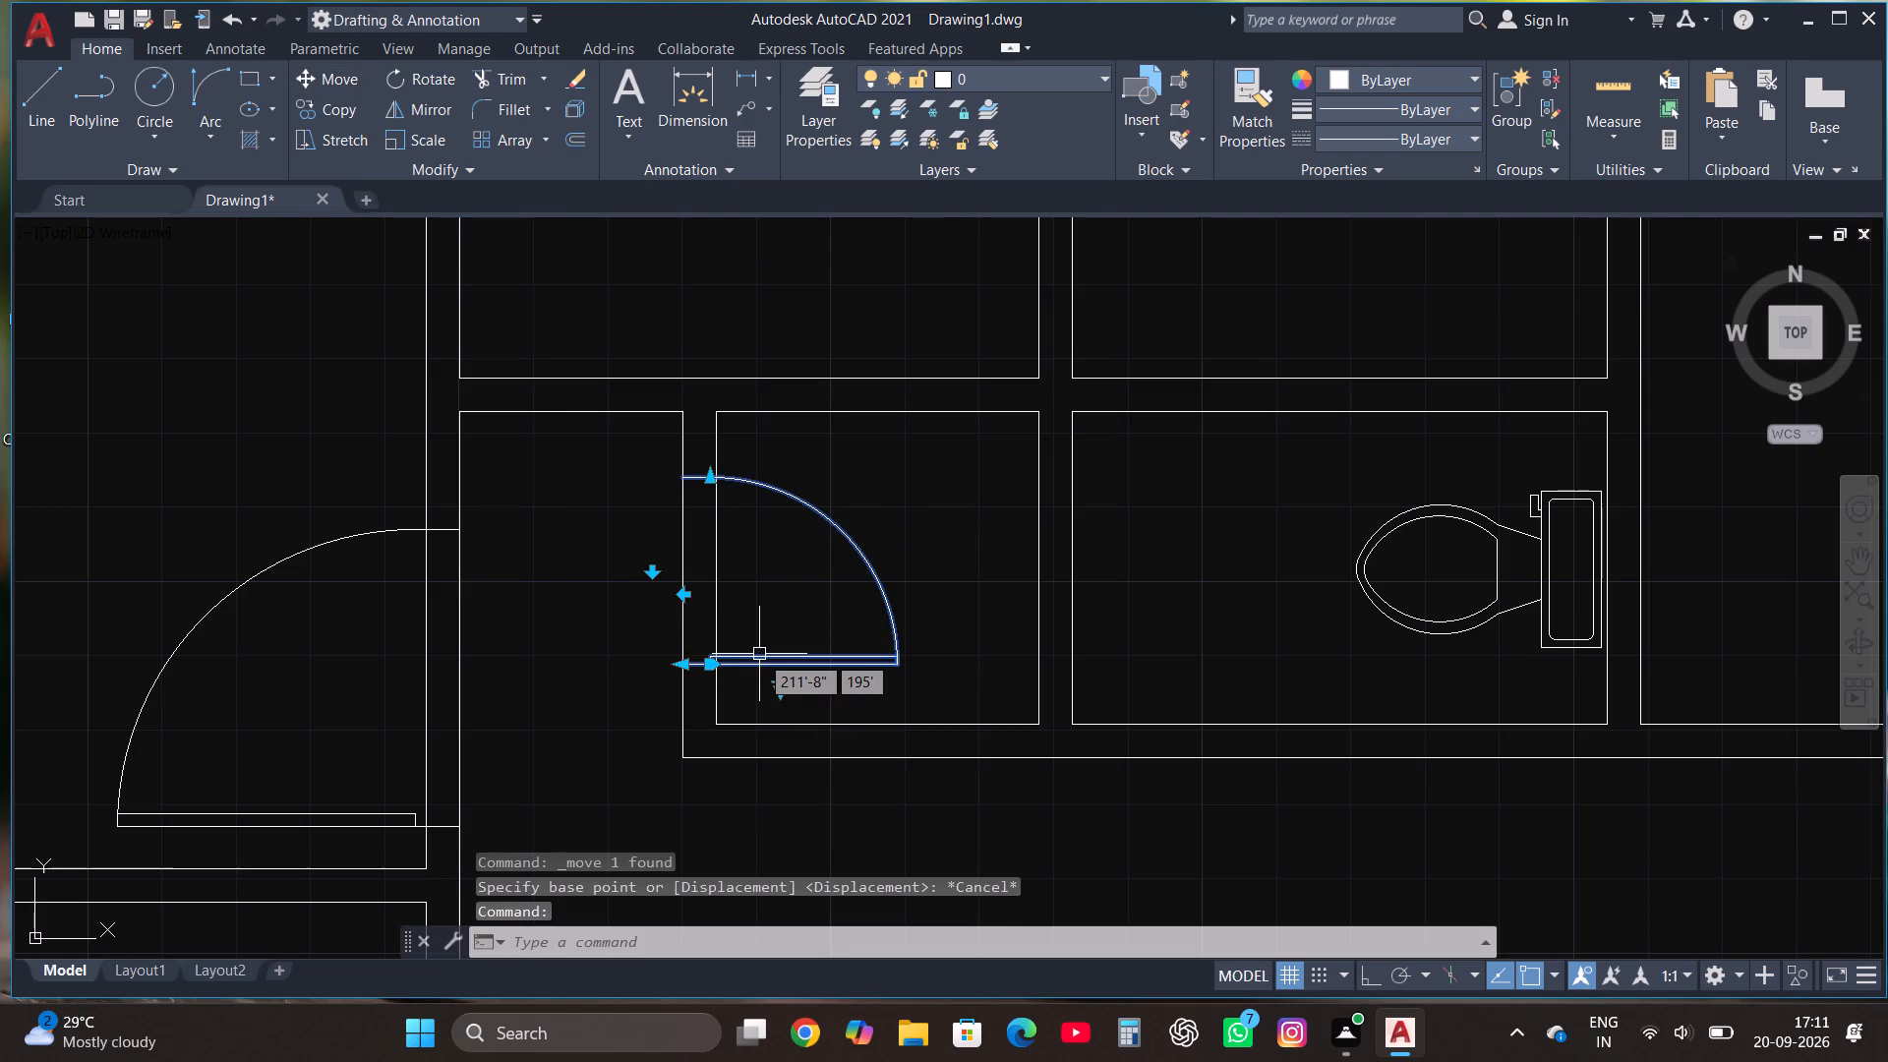
{"action": "double_click", "coordinate": [315, 111]}
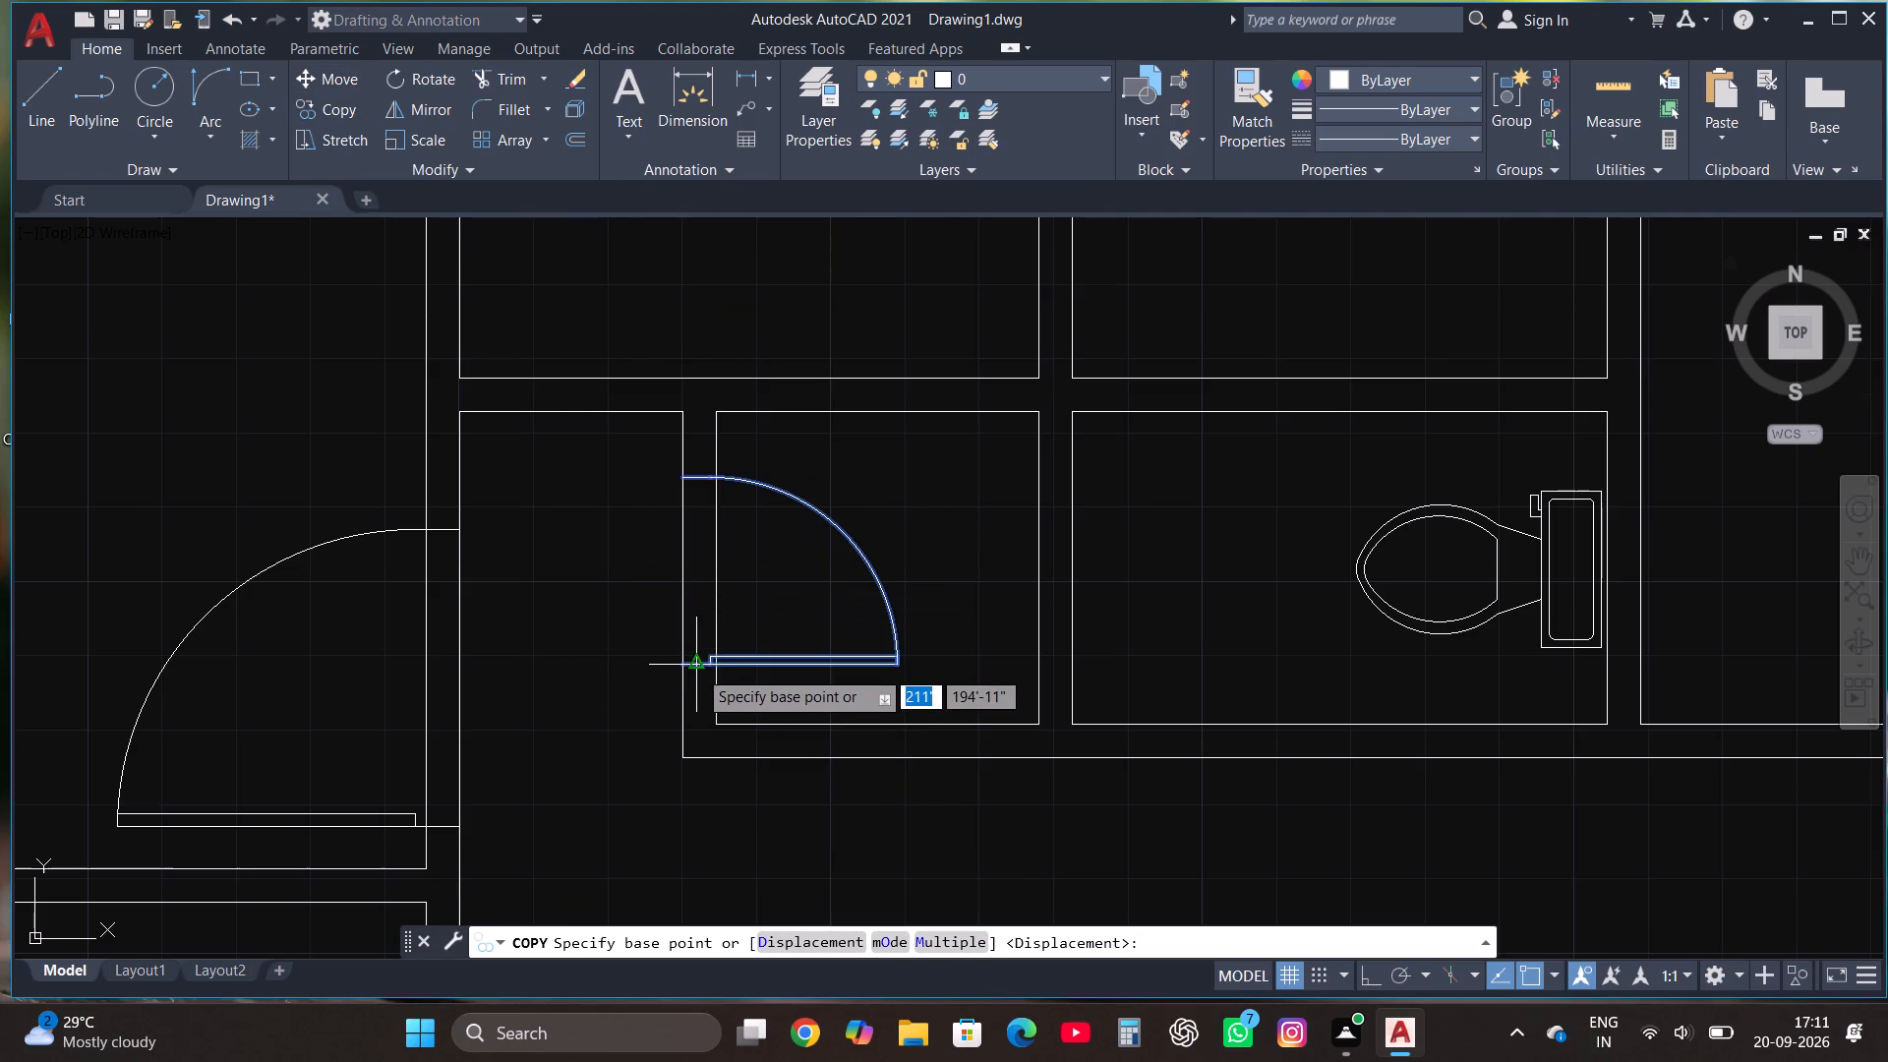
{"action": "left_click", "coordinate": [685, 669]}
{"action": "scroll", "coordinate": [684, 750], "scroll_direction": "down", "scroll_amount": 4}
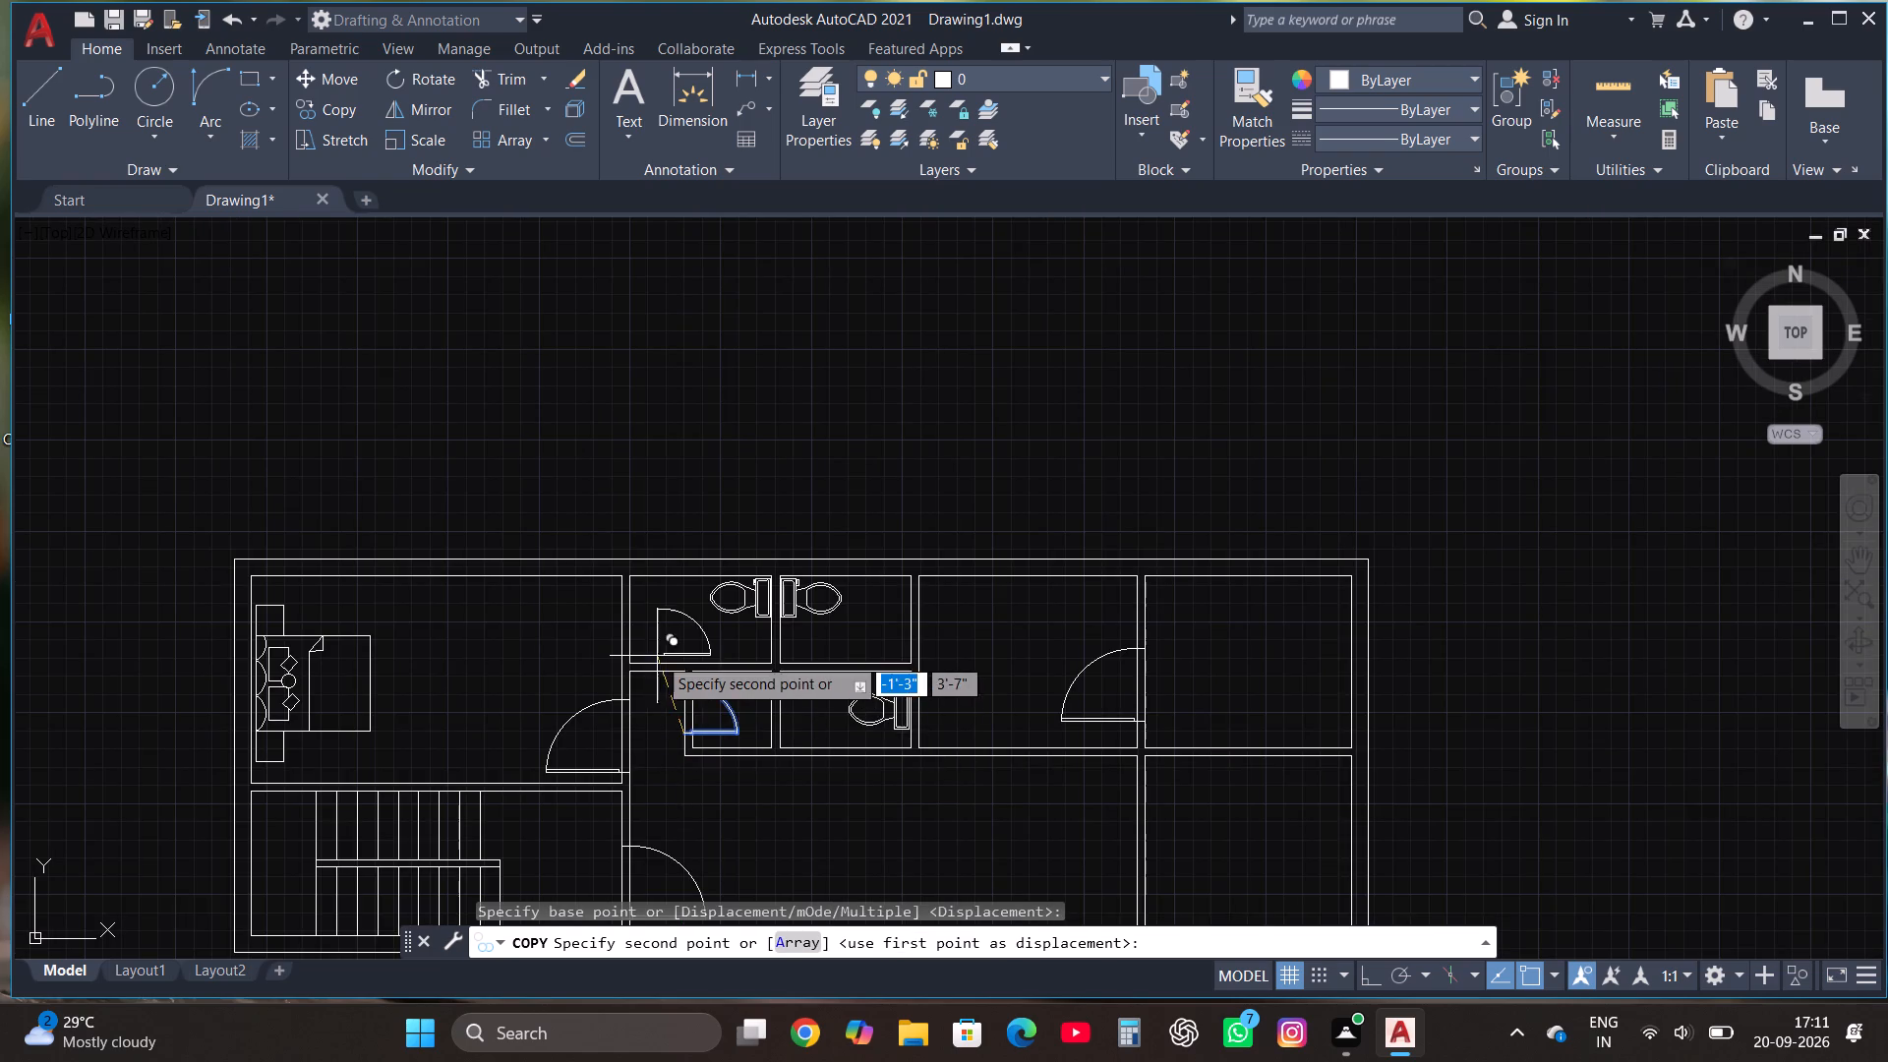
{"action": "scroll", "coordinate": [645, 633], "scroll_direction": "up", "scroll_amount": 3}
{"action": "left_click", "coordinate": [545, 675]}
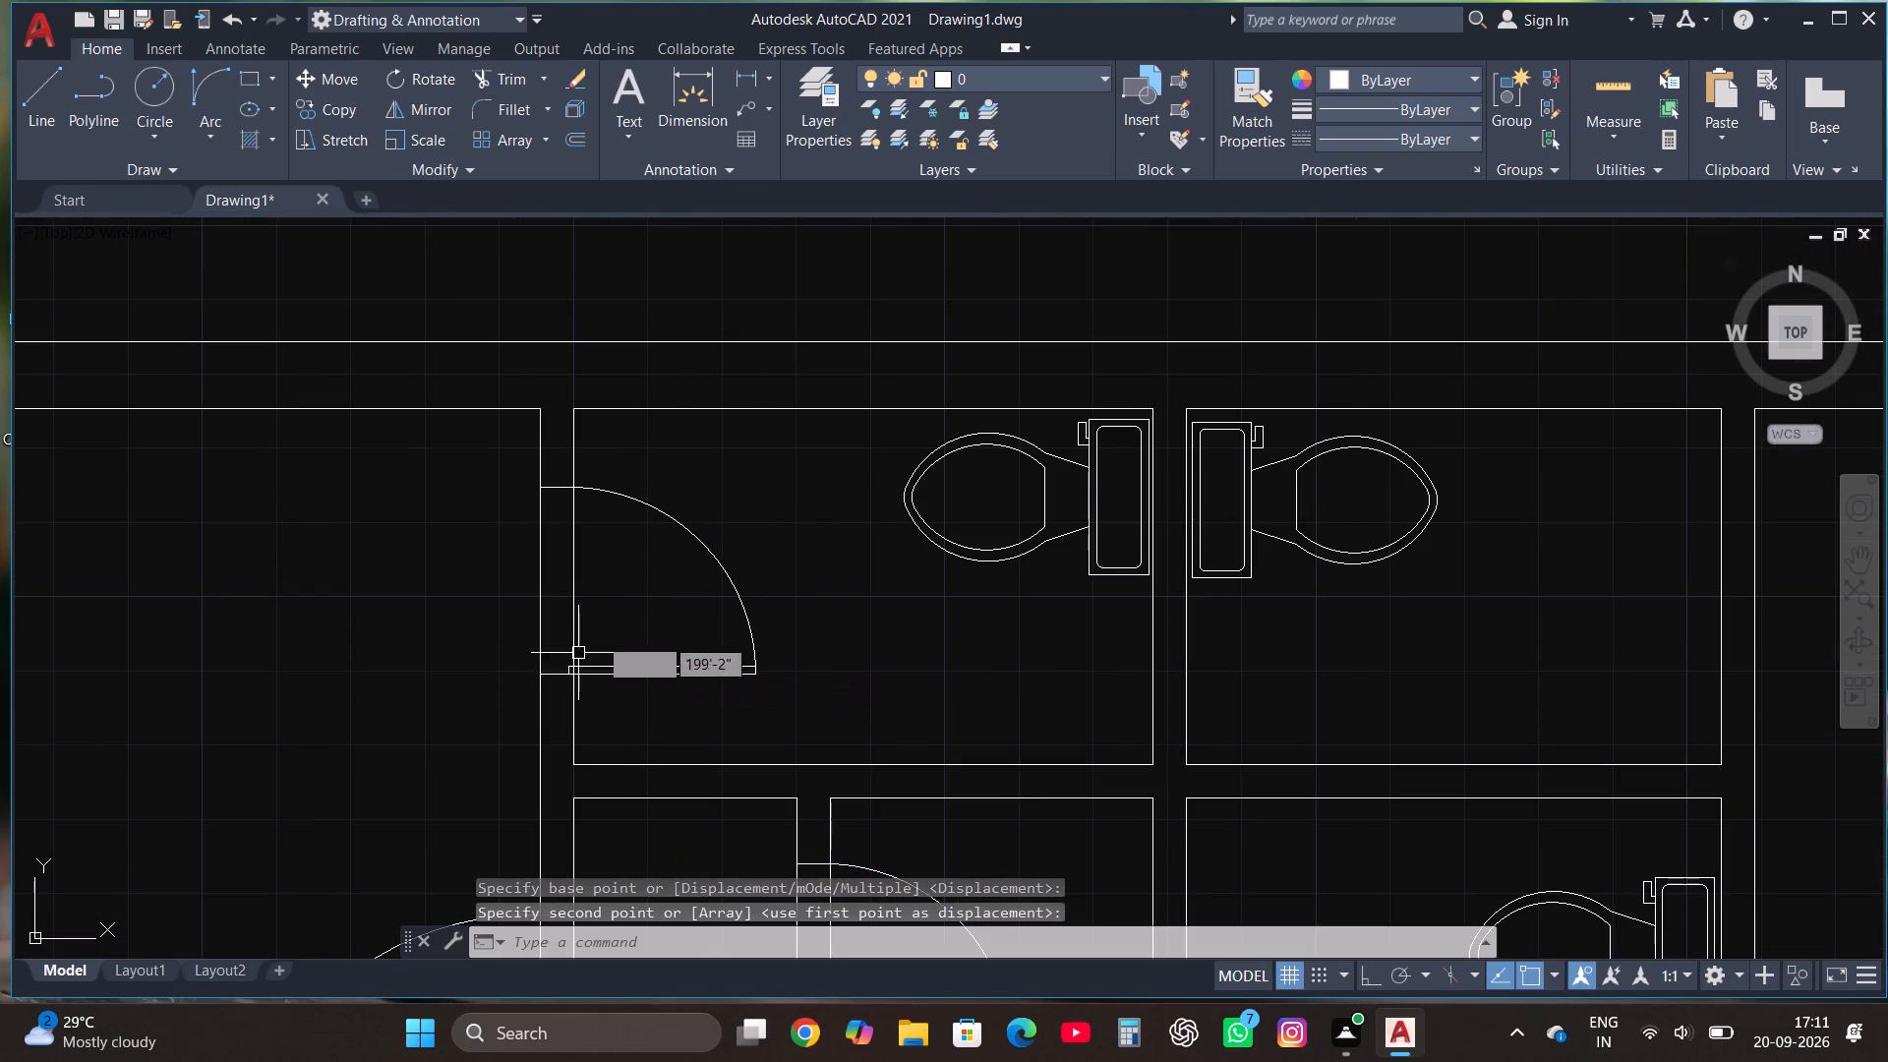
Copy the door between the two northeastern rooms to the empty area northeast of the outline.
{"action": "scroll", "coordinate": [689, 566], "scroll_direction": "down", "scroll_amount": 3}
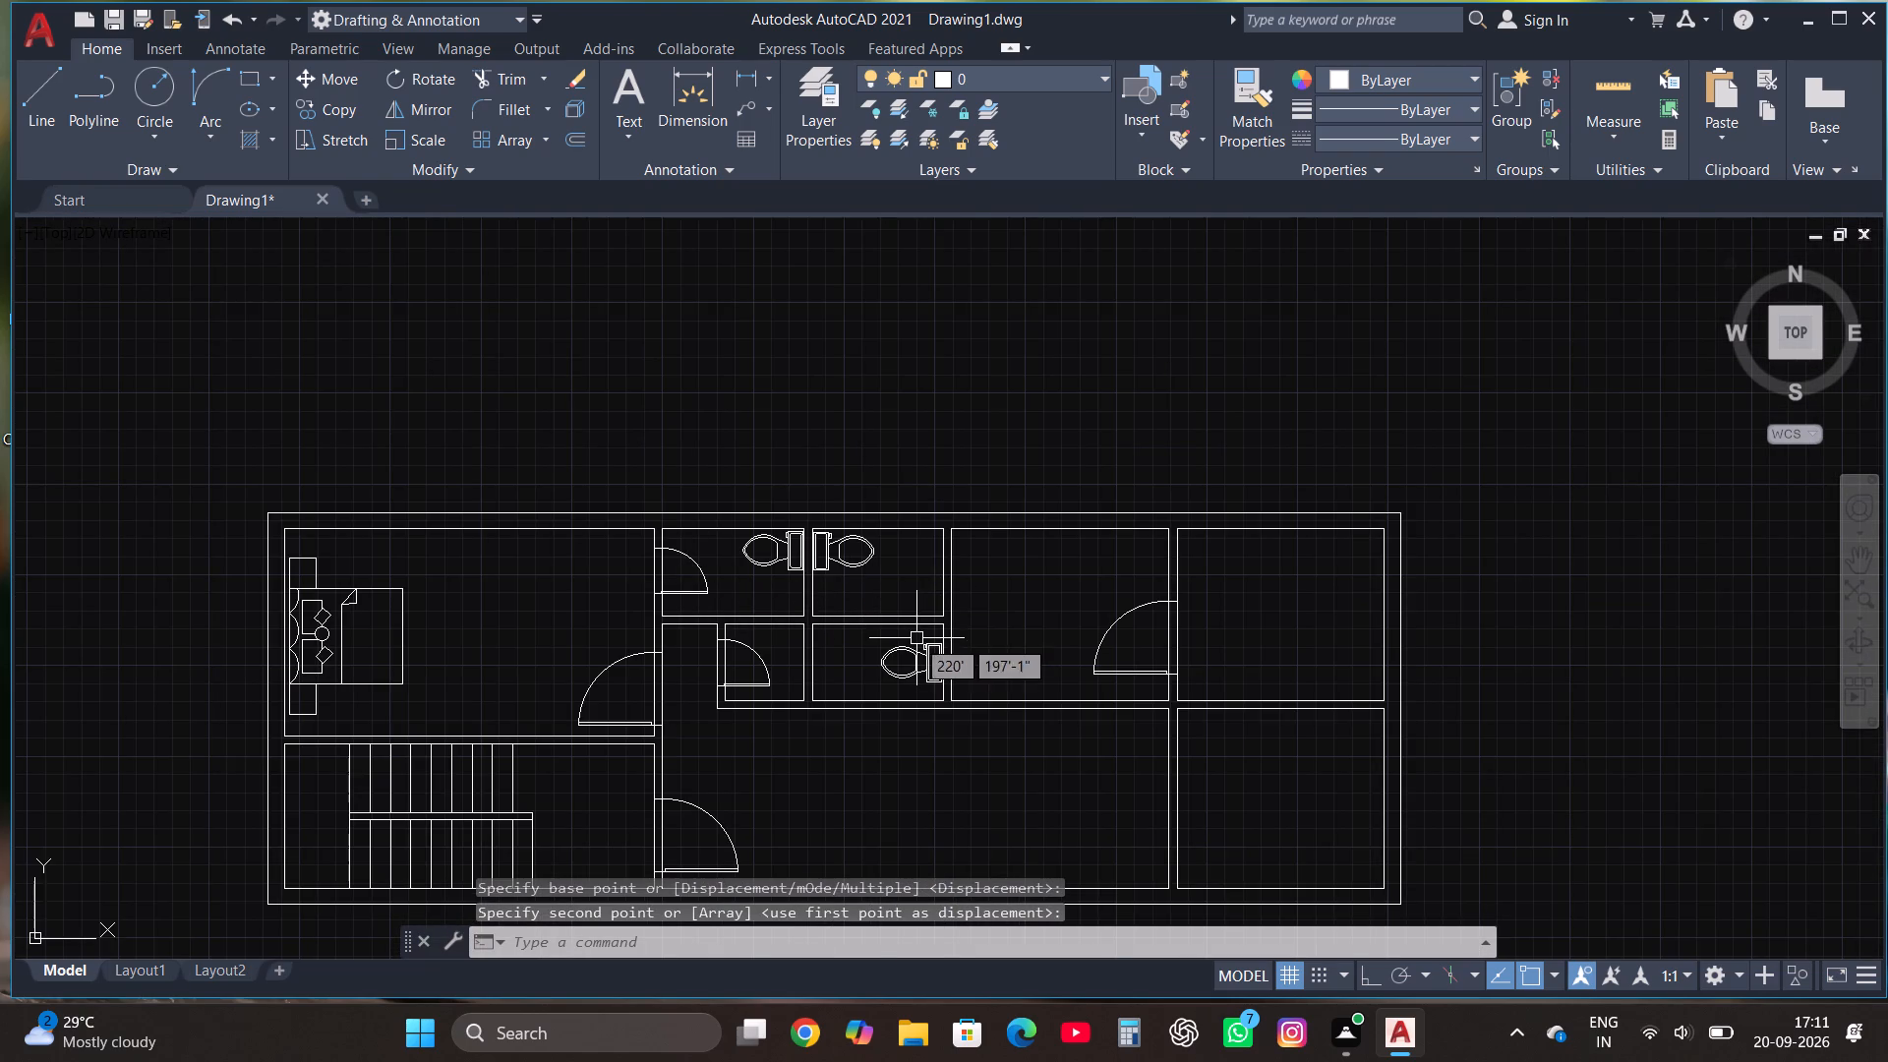
{"action": "scroll", "coordinate": [842, 594], "scroll_direction": "down", "scroll_amount": 2}
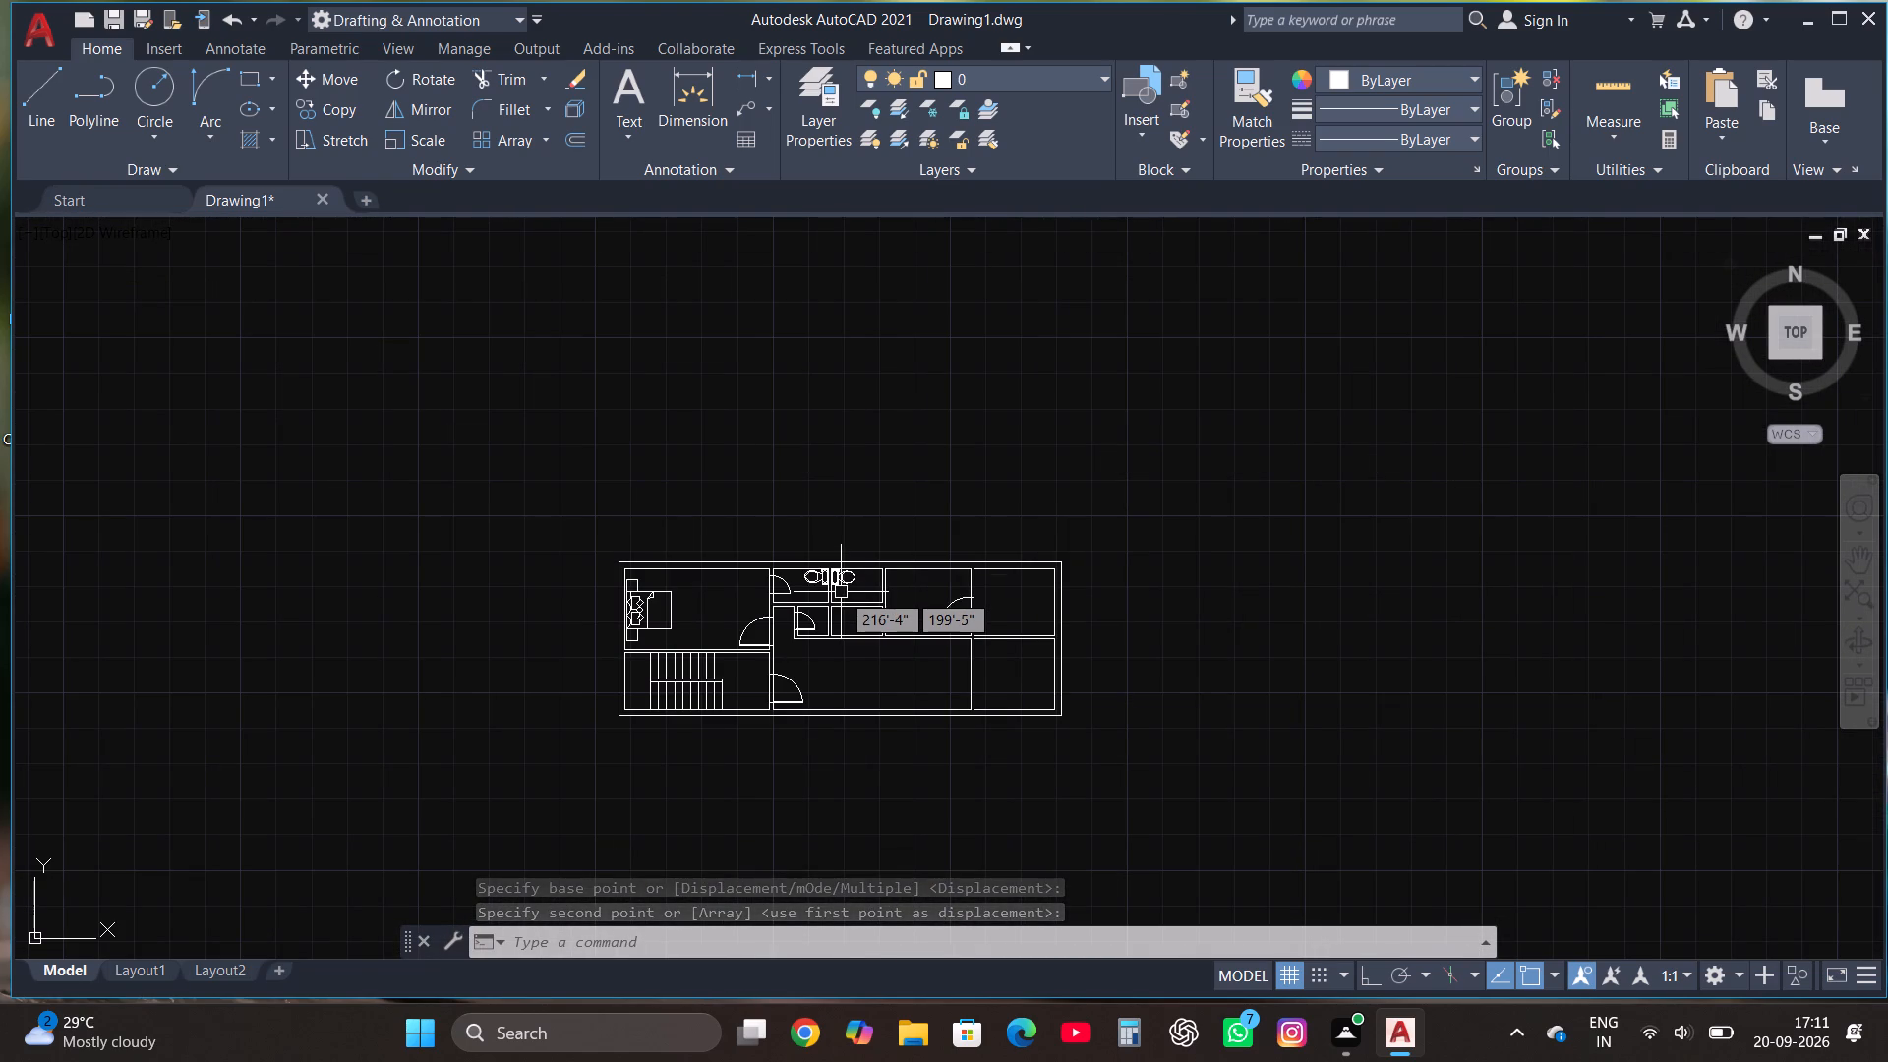
{"action": "scroll", "coordinate": [906, 533], "scroll_direction": "up", "scroll_amount": 1}
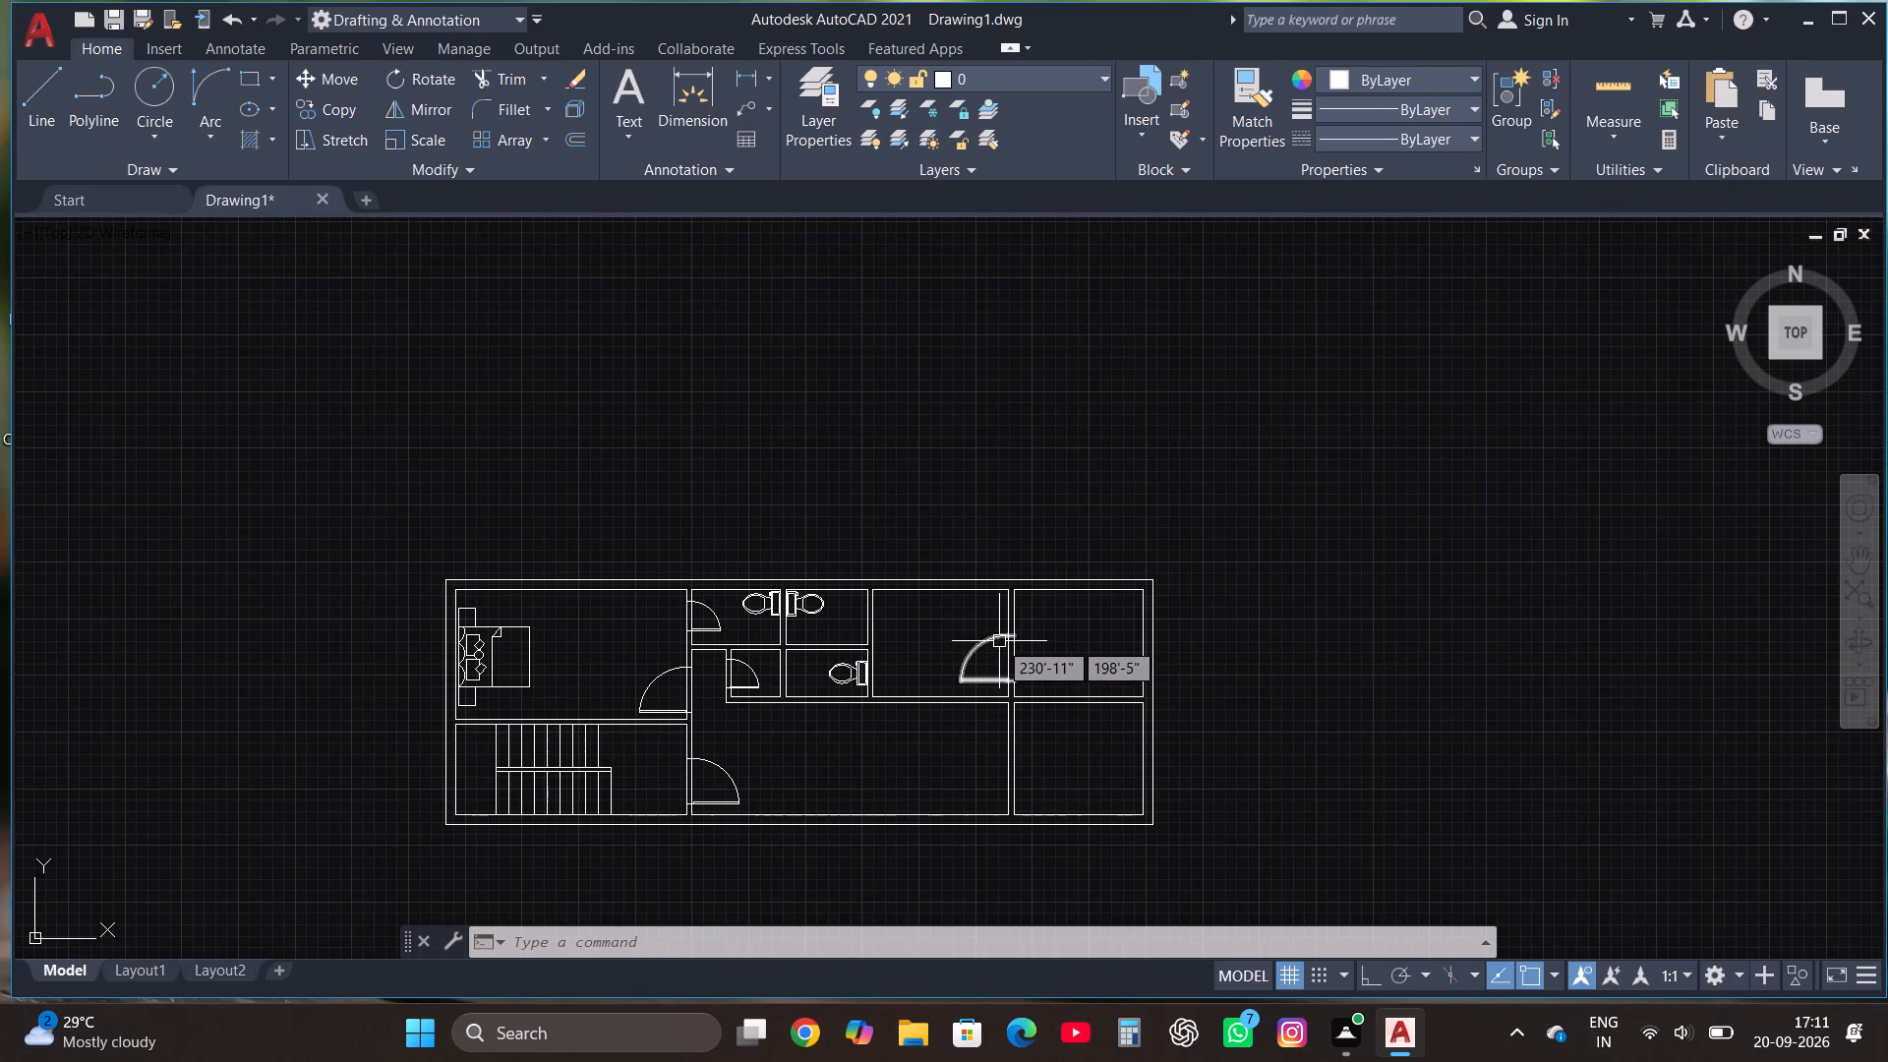
{"action": "left_click", "coordinate": [994, 640]}
{"action": "left_click", "coordinate": [350, 102]}
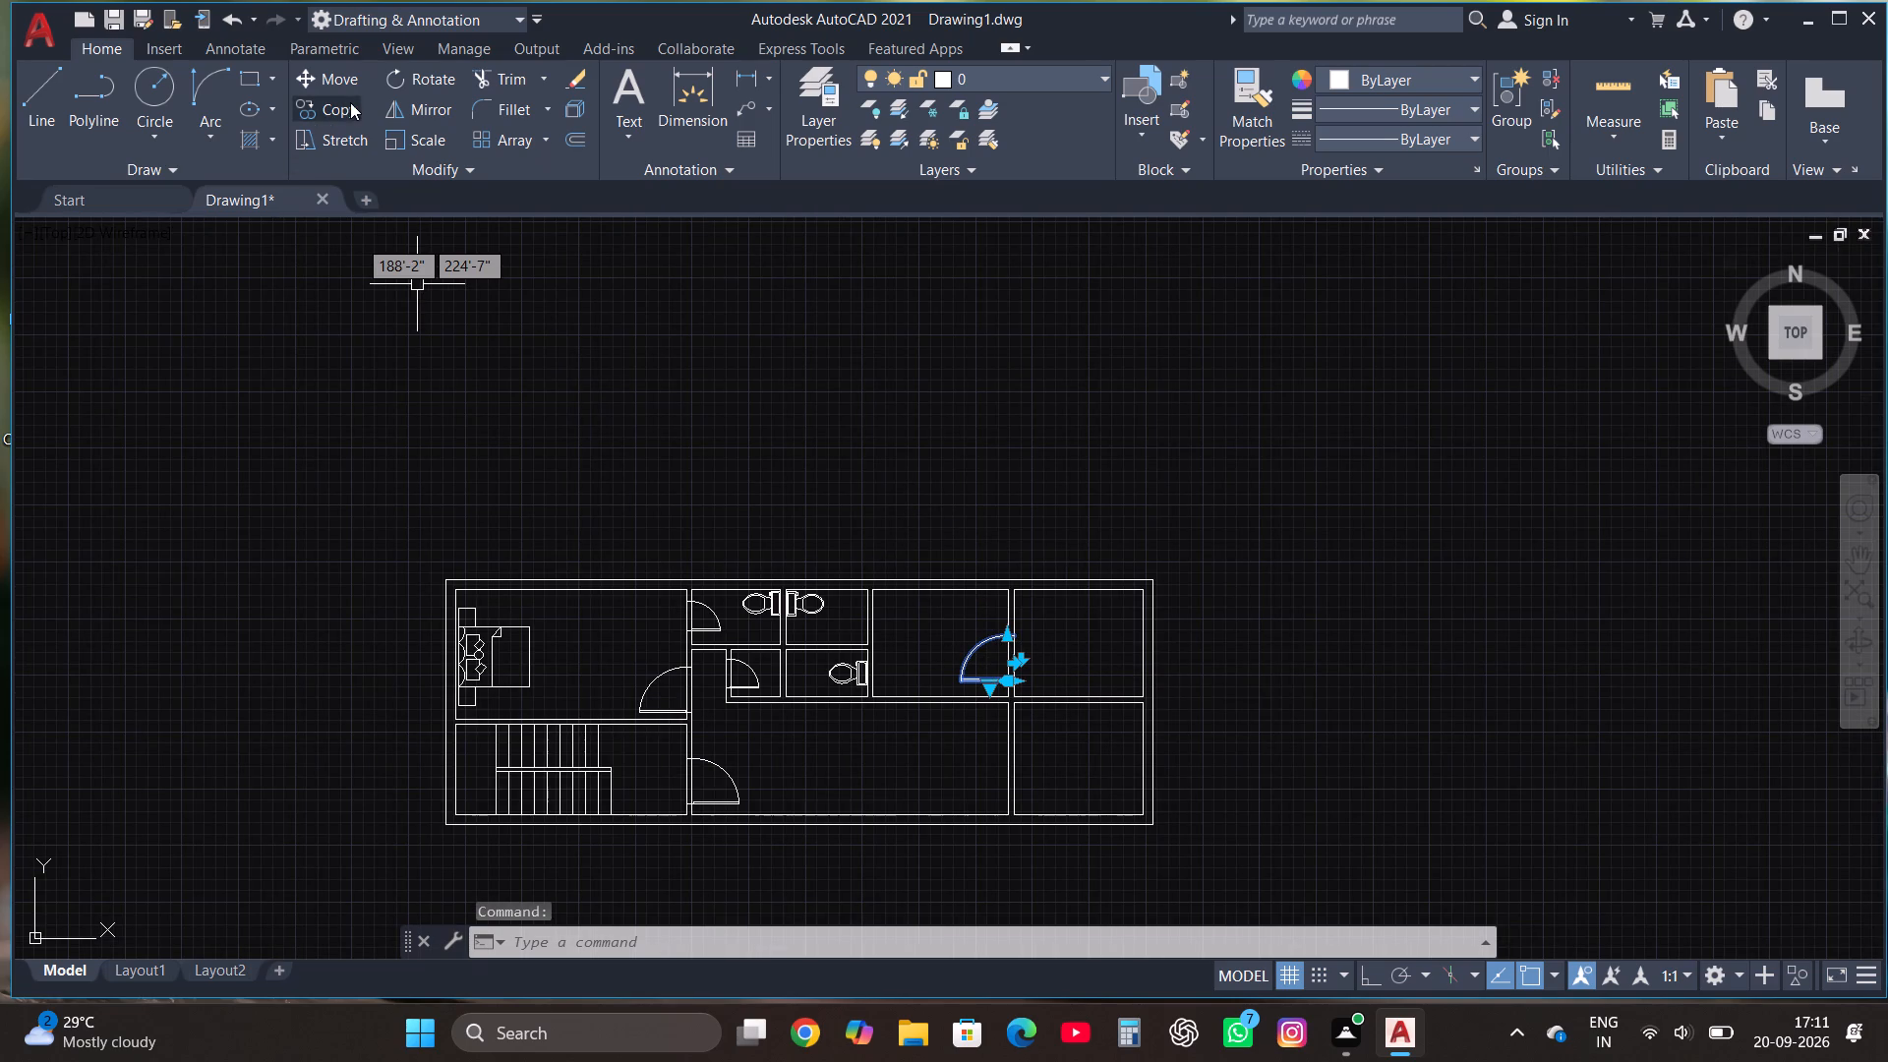
{"action": "left_click", "coordinate": [972, 665]}
{"action": "left_click", "coordinate": [1296, 501]}
Rotate the copied door northeast of the outline 90 degrees clockwise with Ortho on, so its leaf stands vertical on the west side.
{"action": "left_click", "coordinate": [1324, 542]}
{"action": "left_click", "coordinate": [1310, 485]}
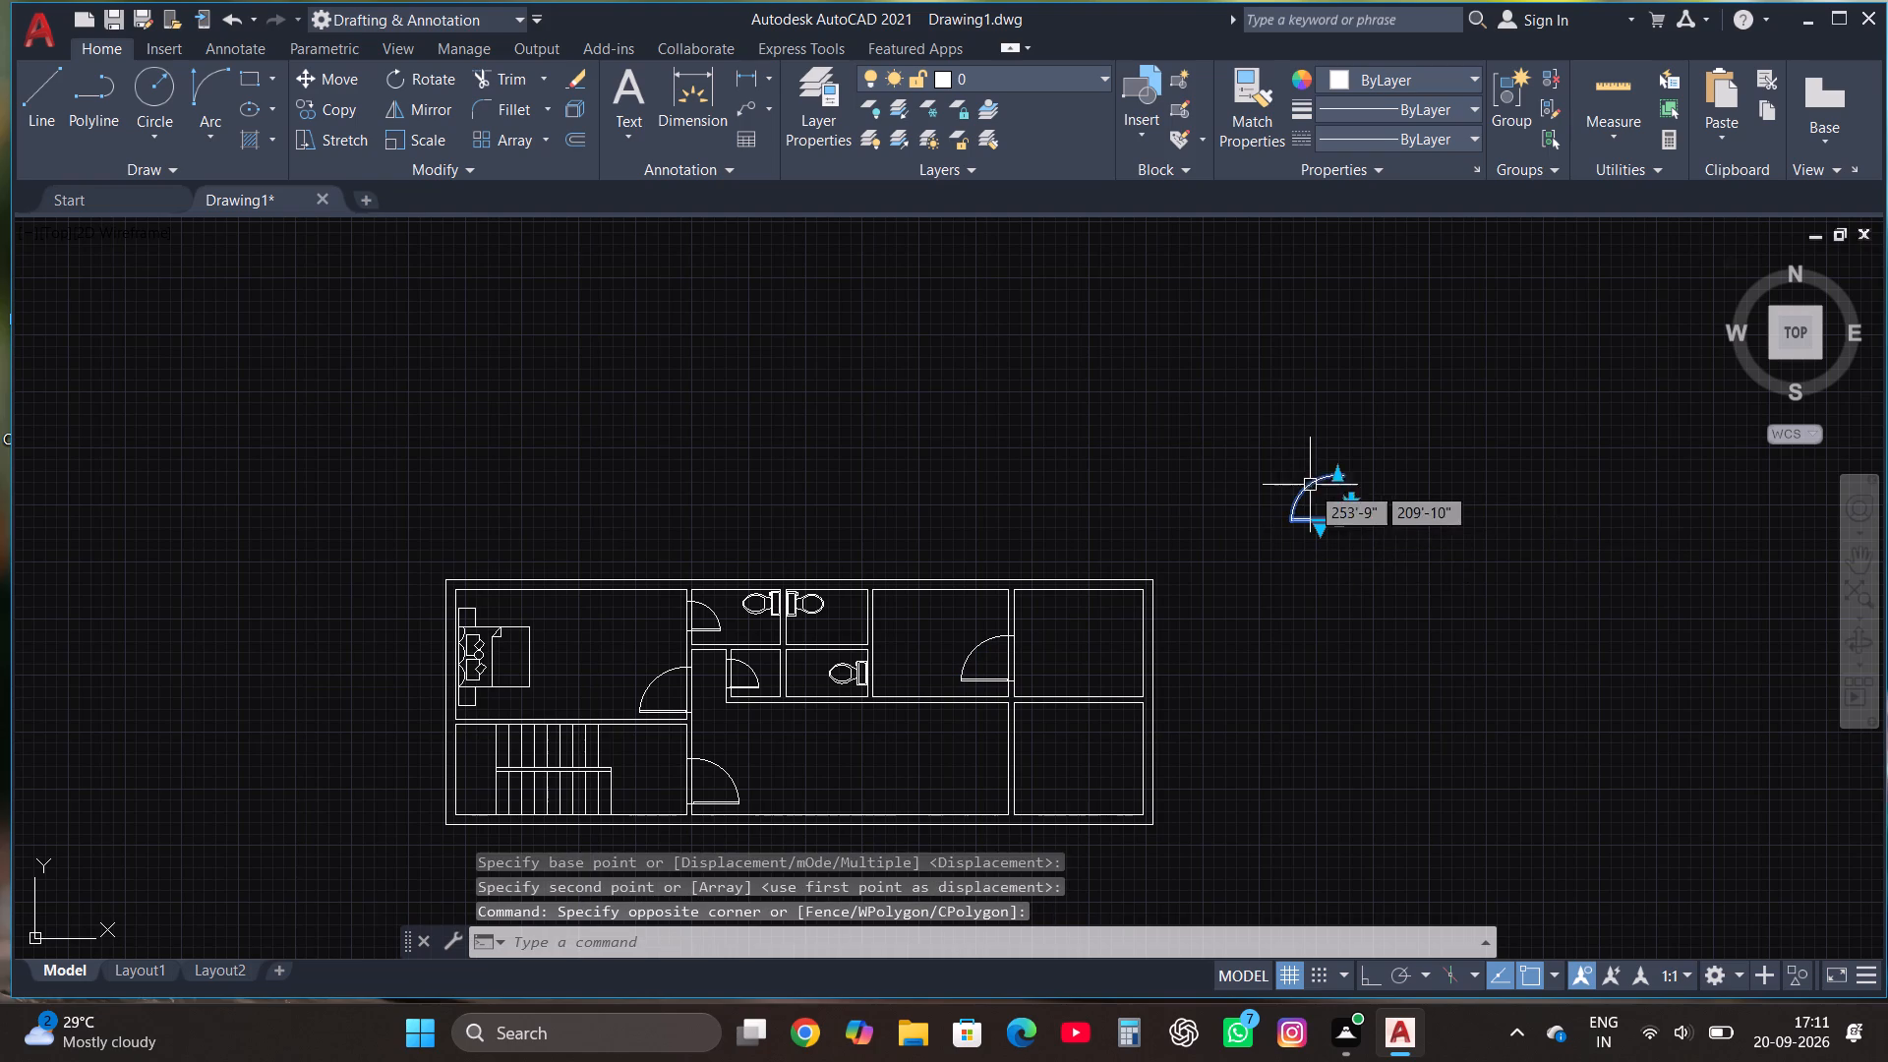
{"action": "left_click", "coordinate": [420, 80]}
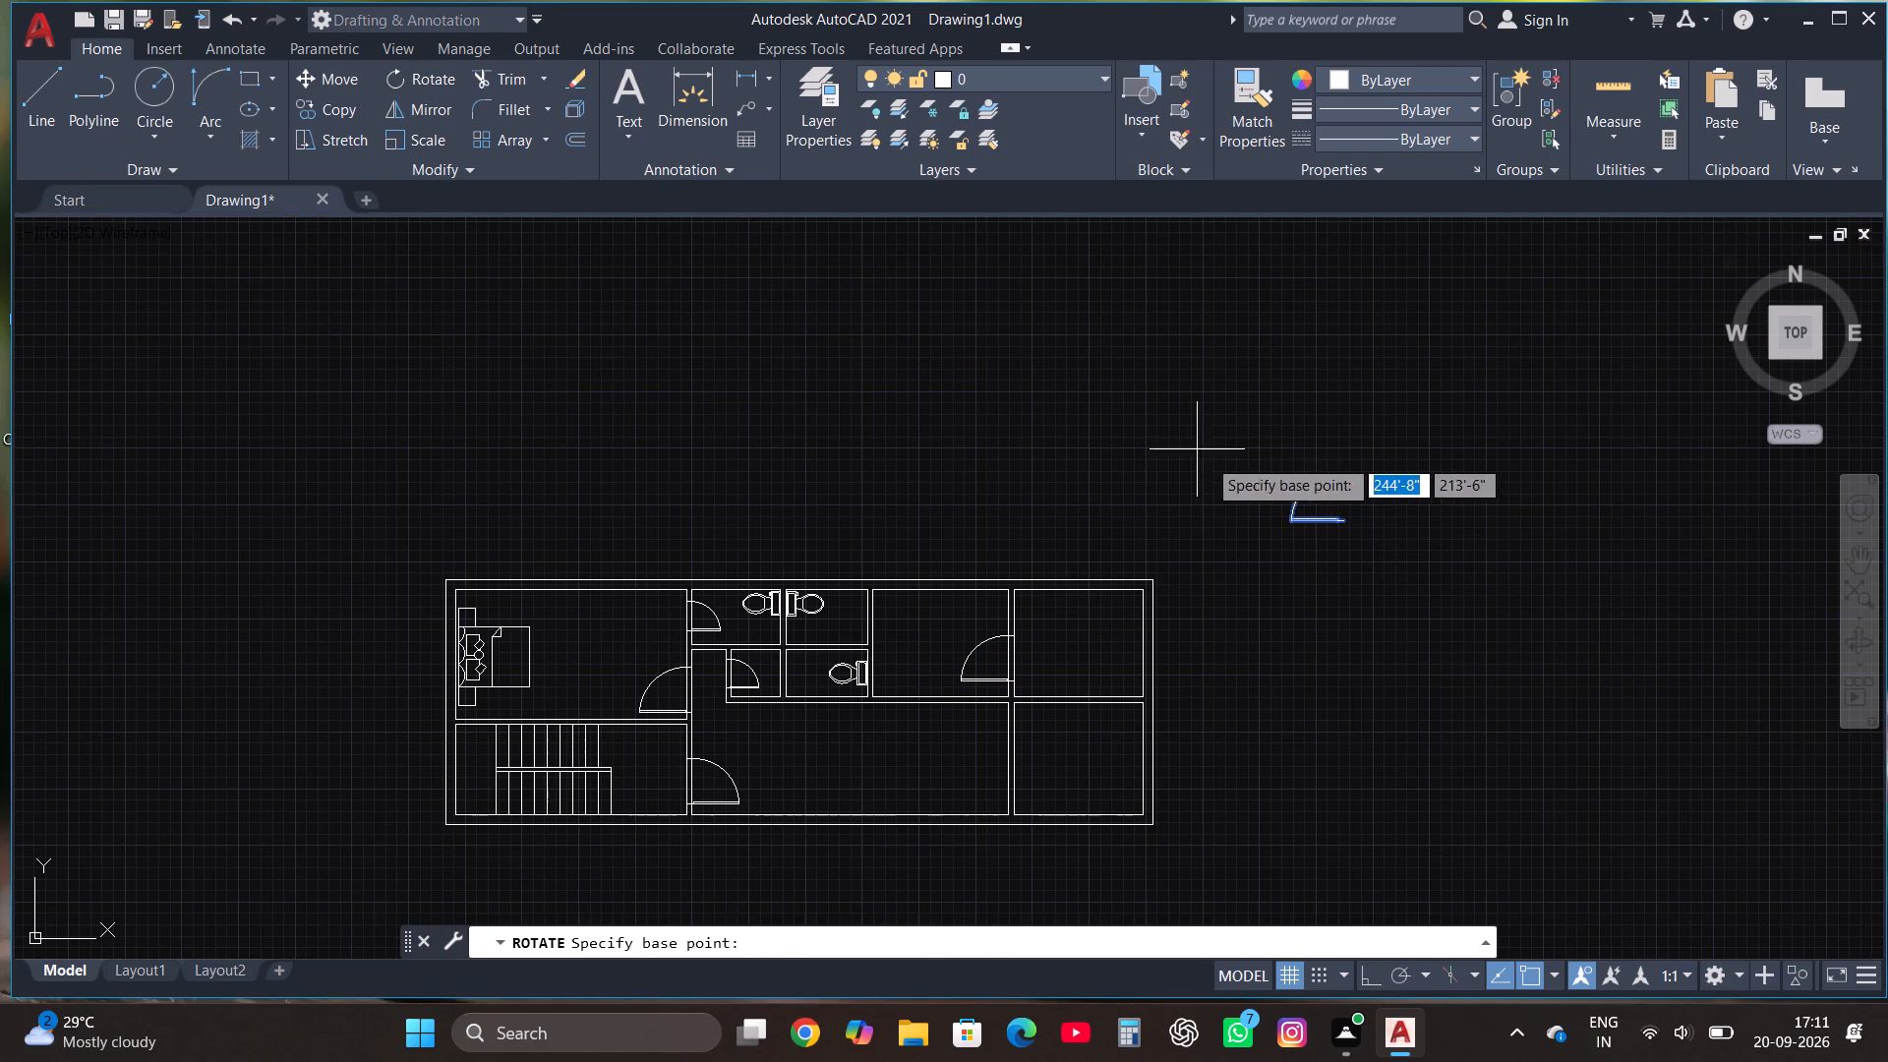
{"action": "left_click", "coordinate": [1318, 474]}
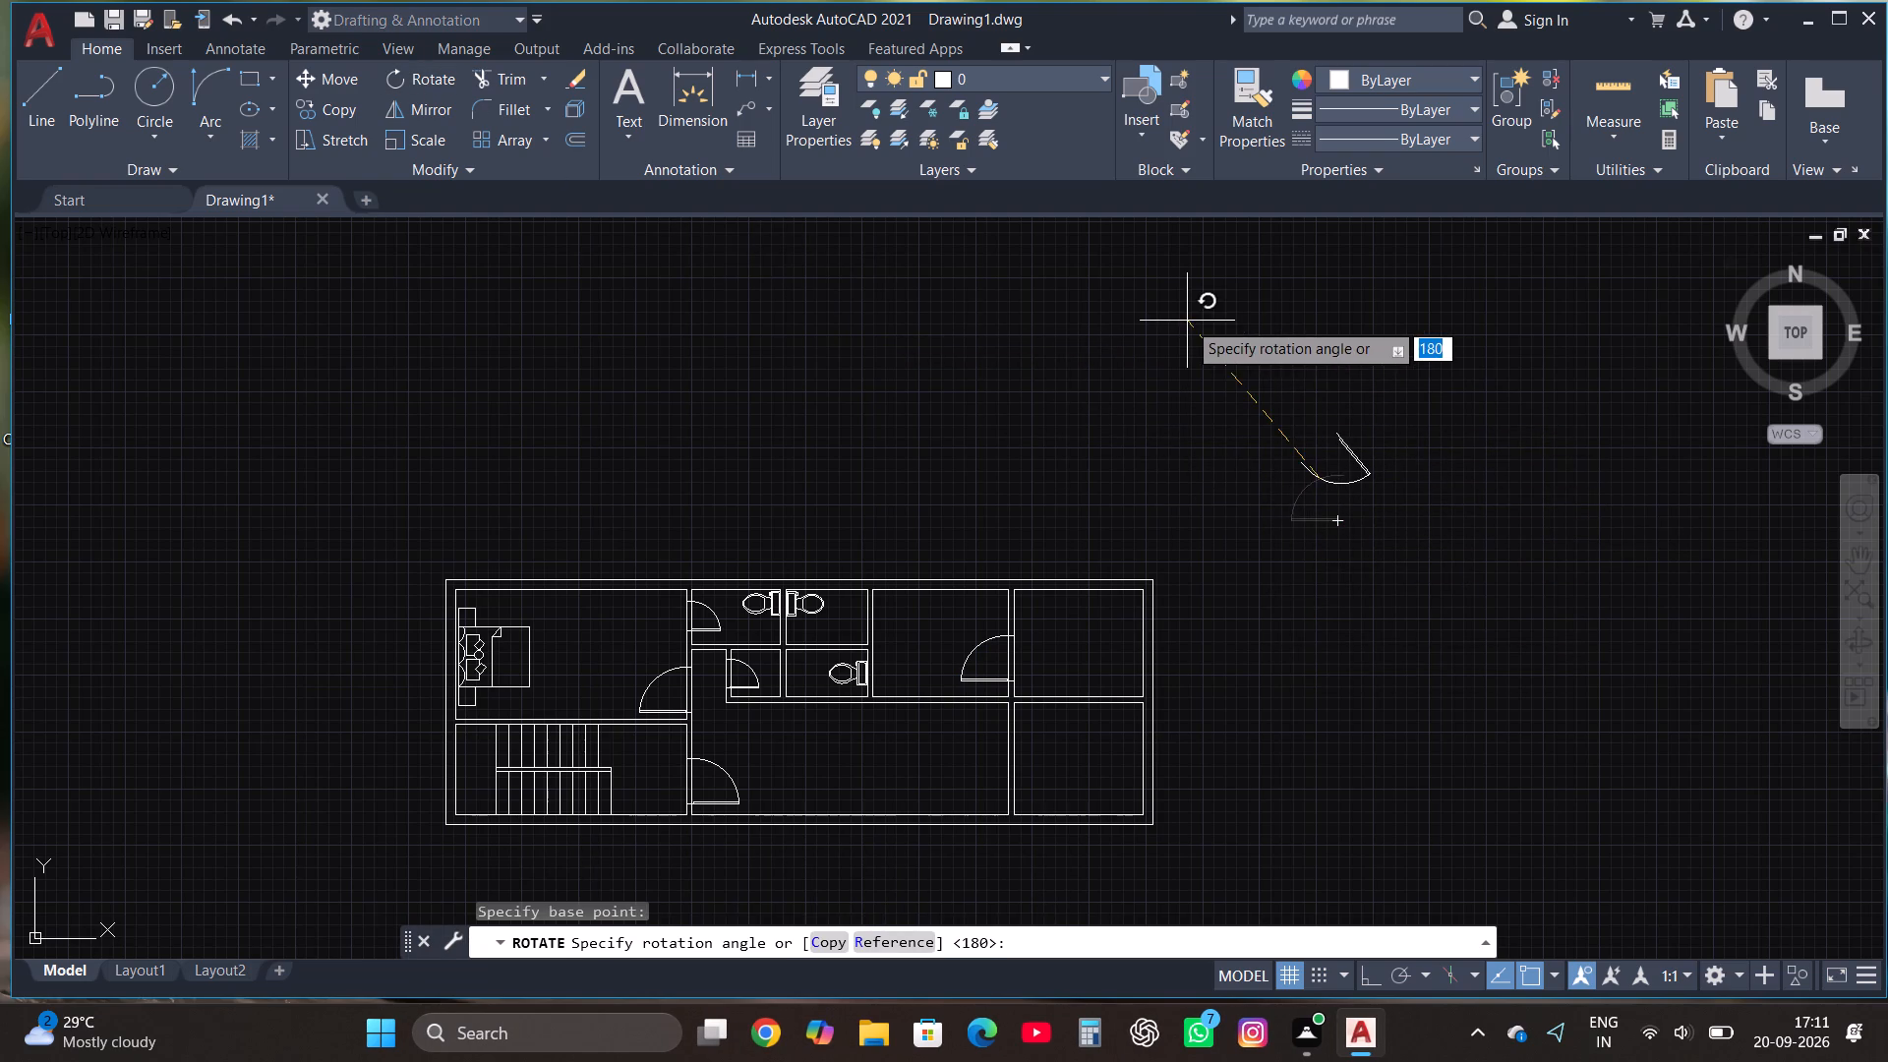
{"action": "key", "text": "F8"}
{"action": "left_click", "coordinate": [1343, 752]}
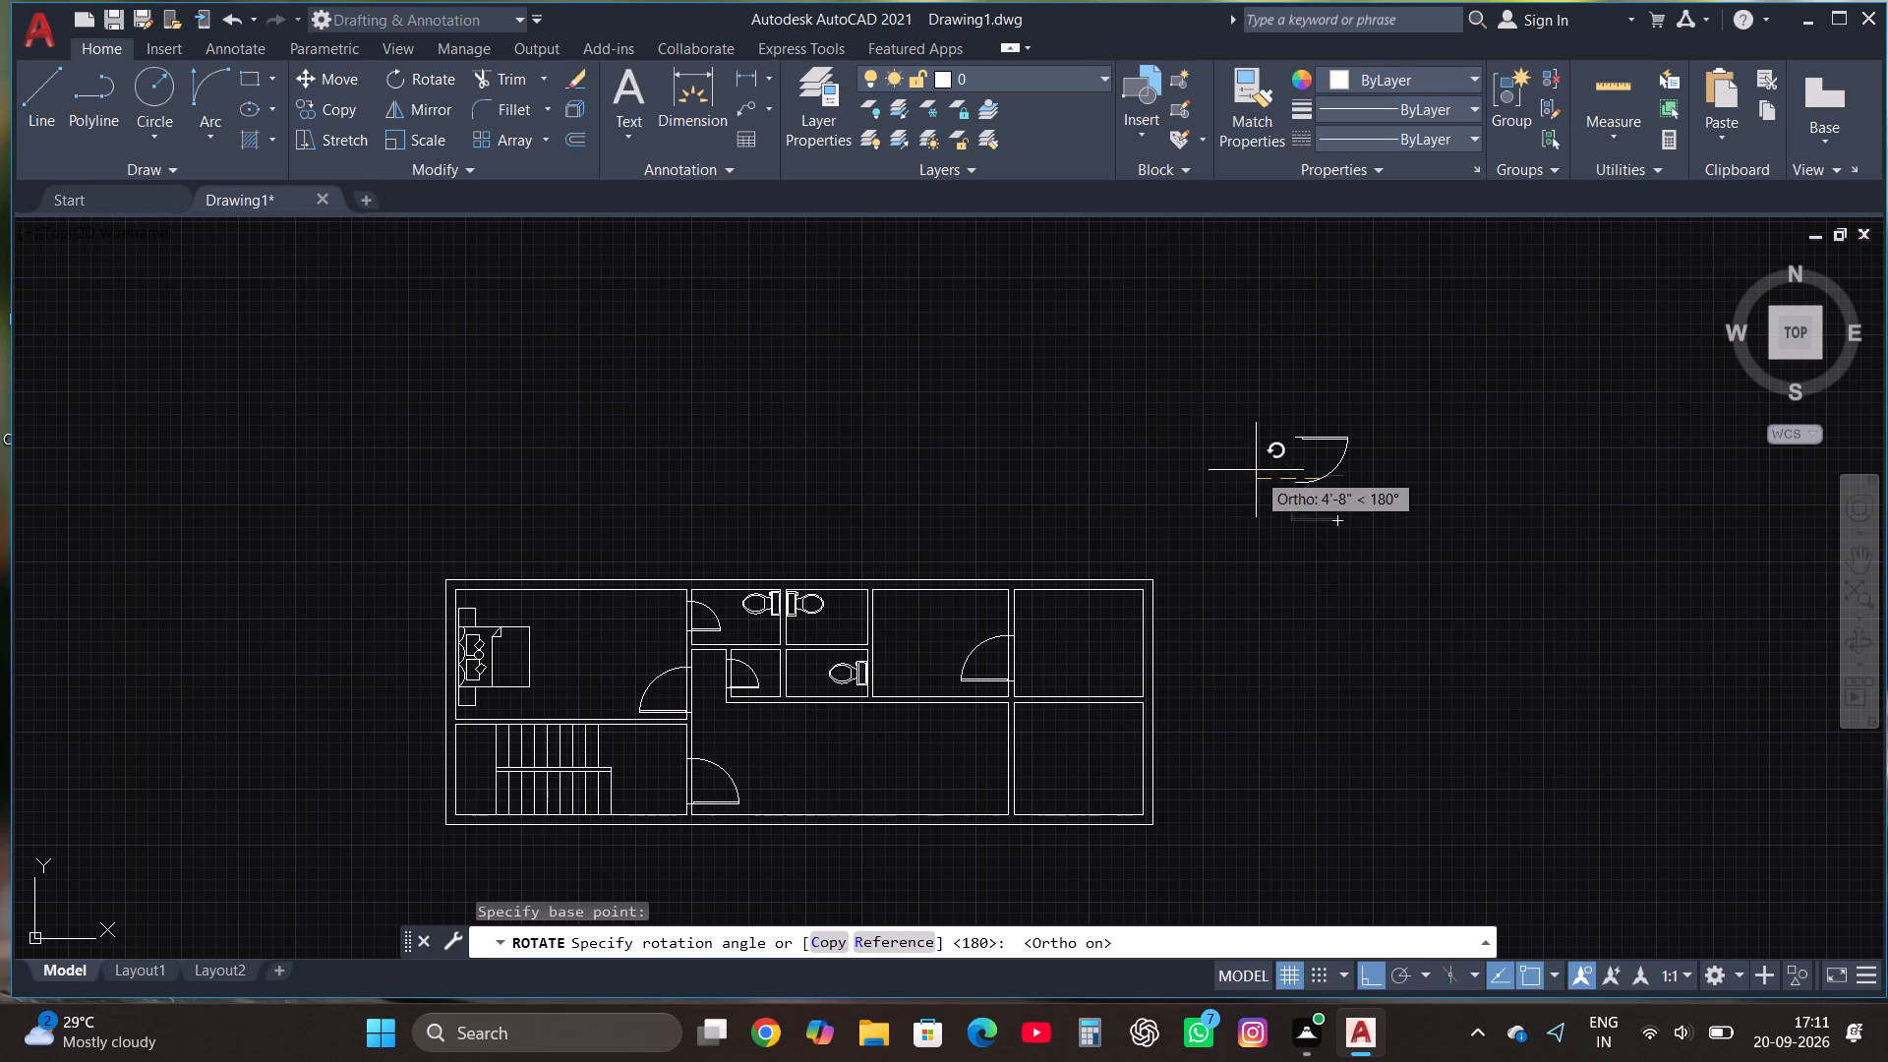
{"action": "left_click", "coordinate": [1343, 687]}
Mirror the rotated door about a vertical line just west of its leaf, keeping the original.
{"action": "left_click", "coordinate": [1295, 474]}
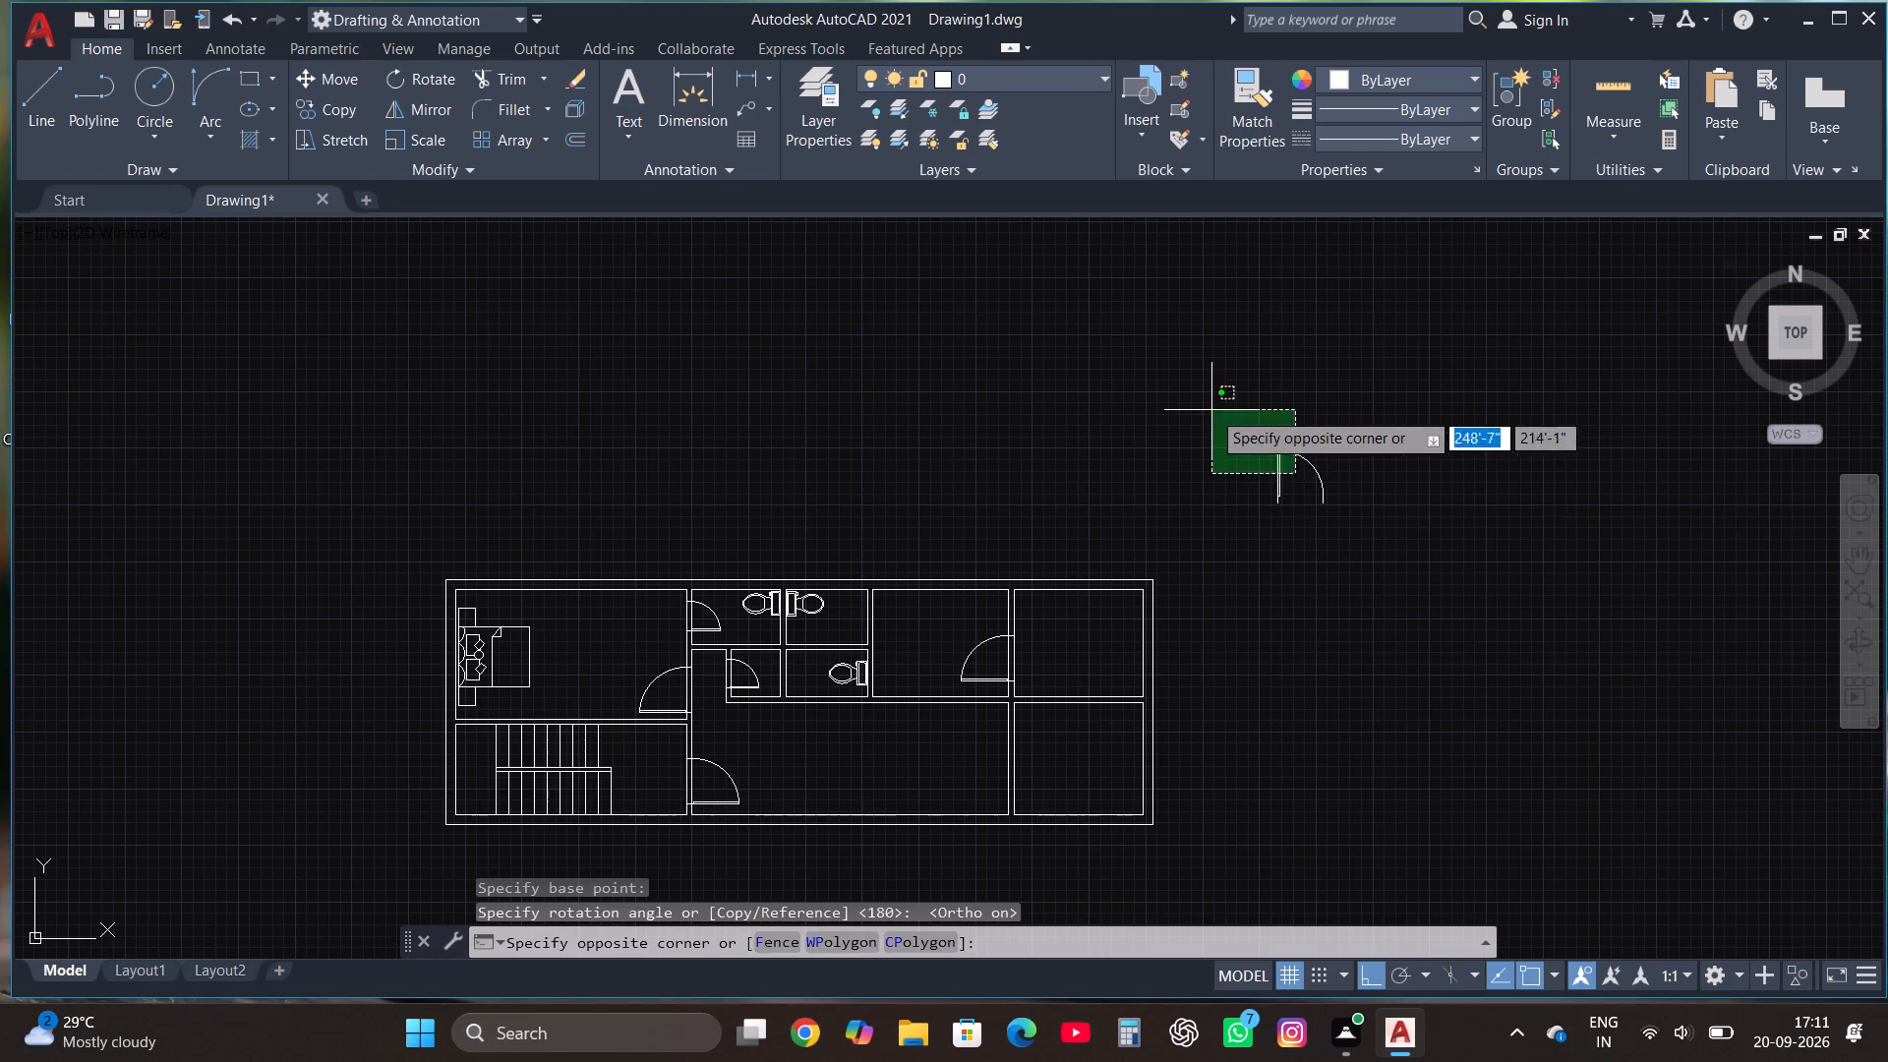
{"action": "left_click", "coordinate": [1211, 410]}
{"action": "left_click", "coordinate": [417, 106]}
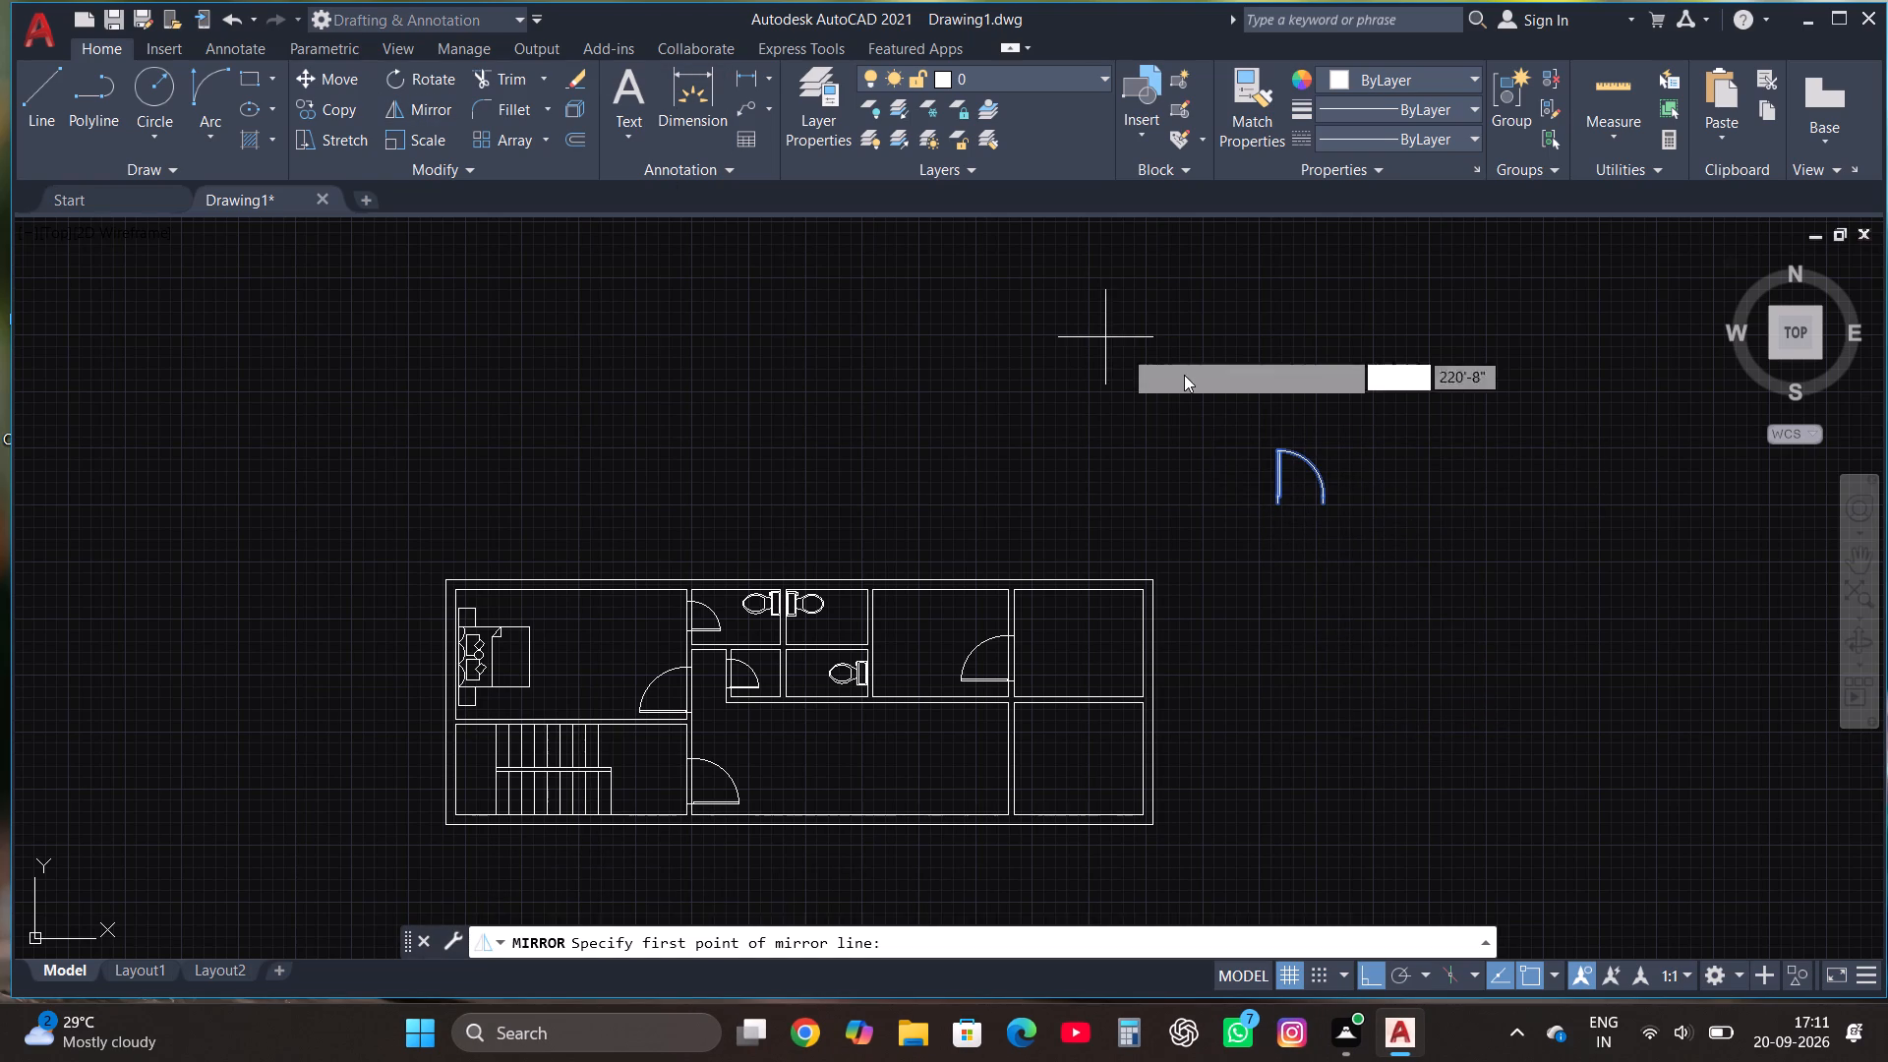
{"action": "left_click", "coordinate": [1269, 477]}
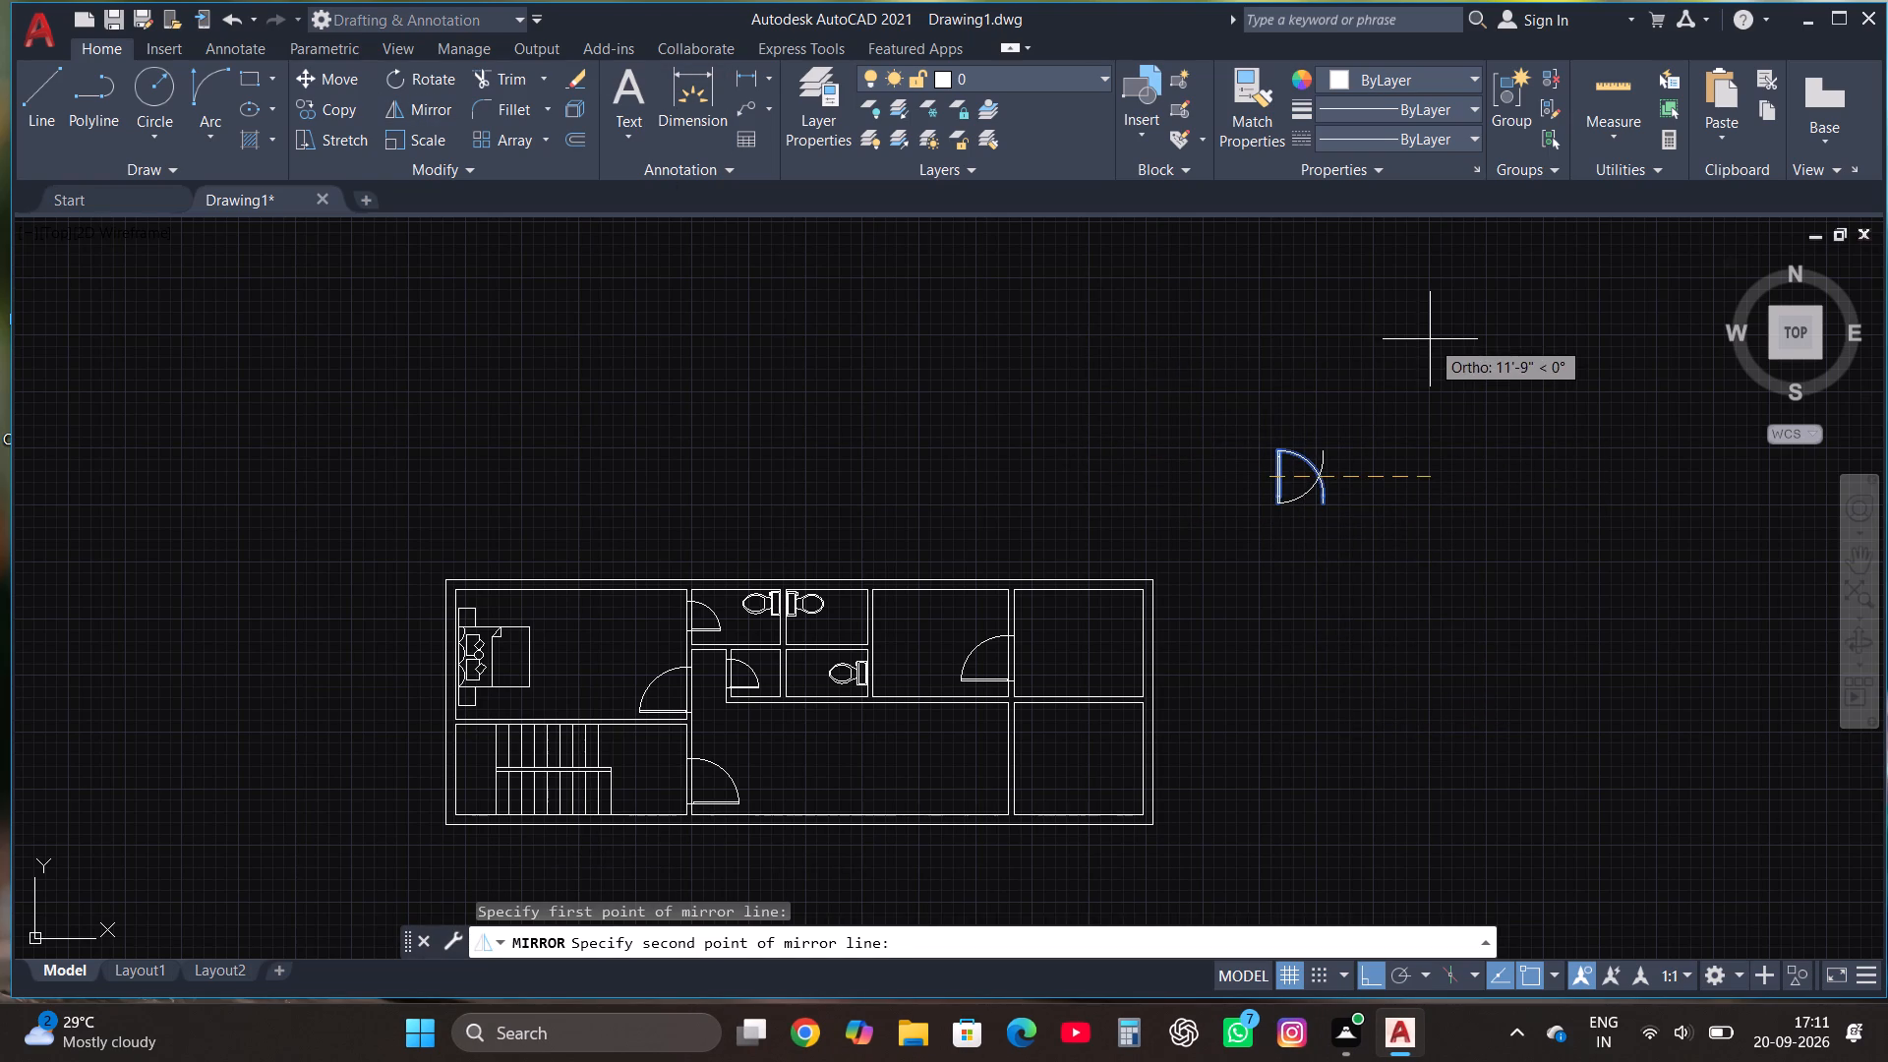
{"action": "left_click", "coordinate": [1345, 360]}
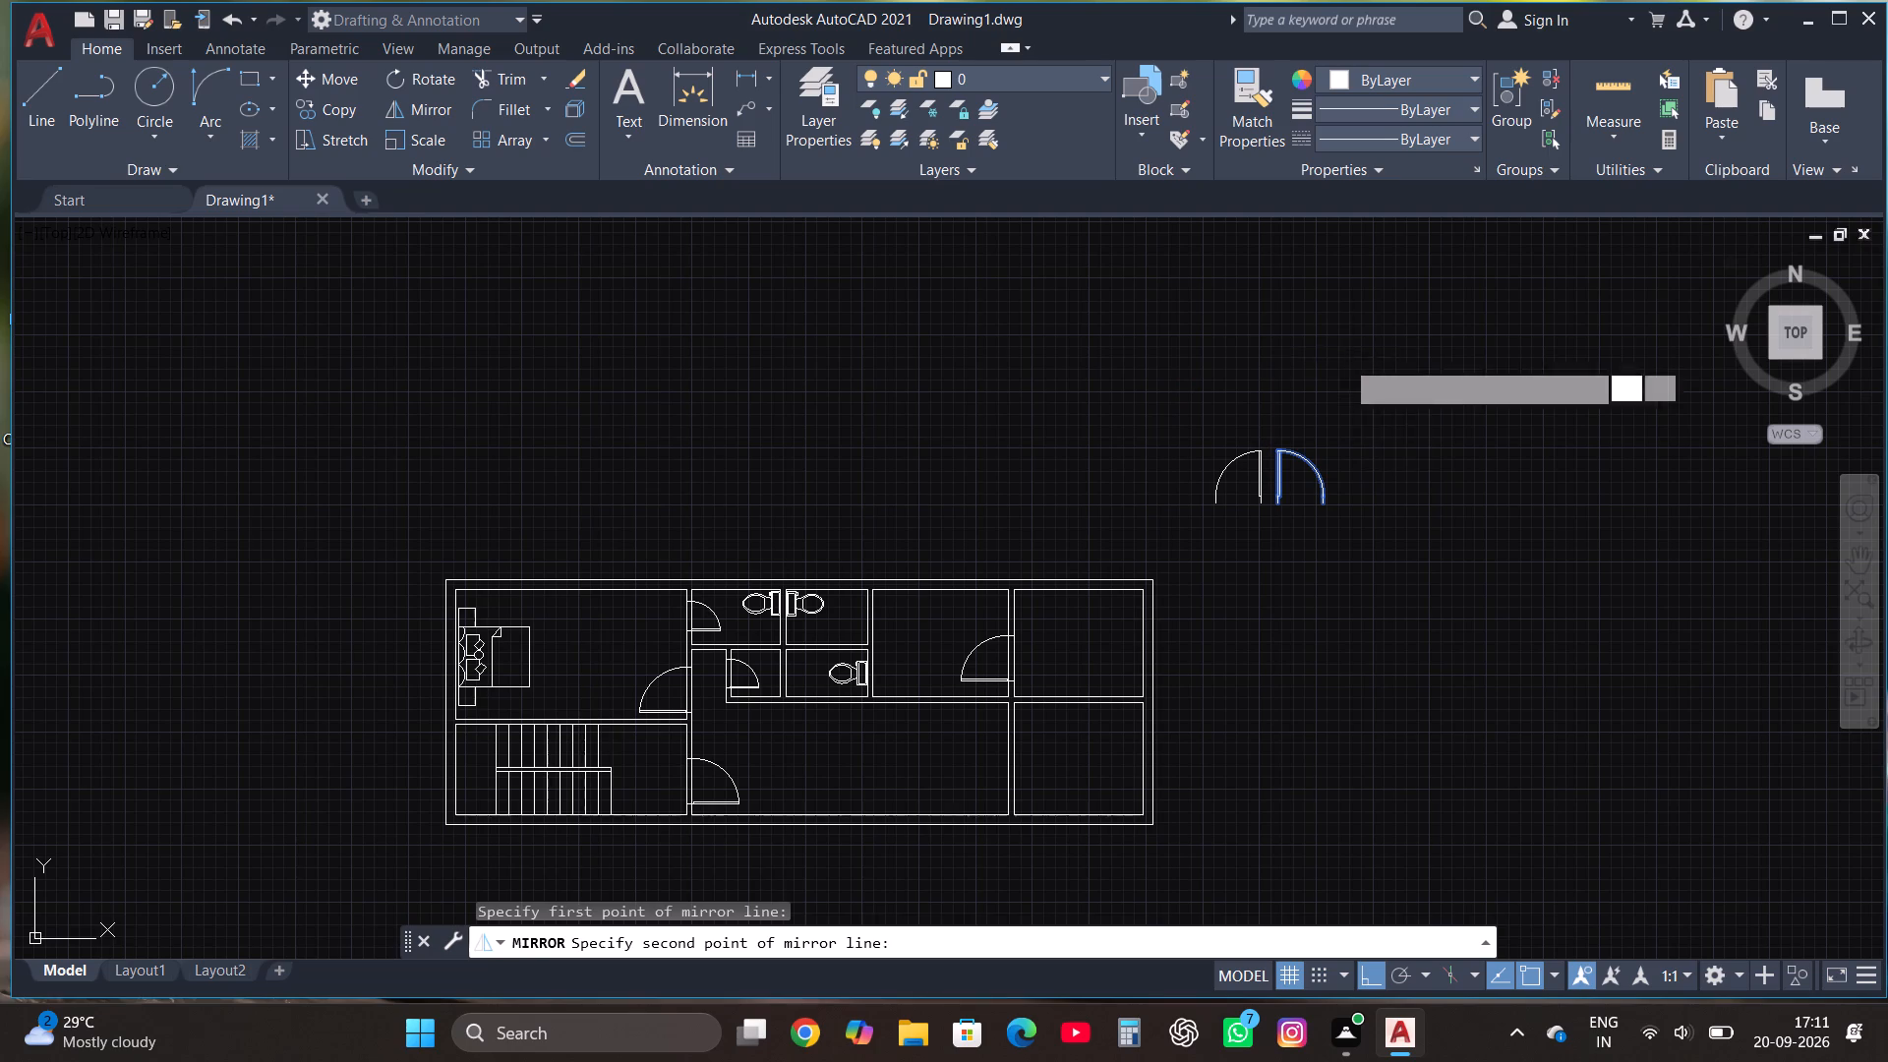
{"action": "left_click_drag", "start_coordinate": [1395, 451], "coordinate": [1345, 360]}
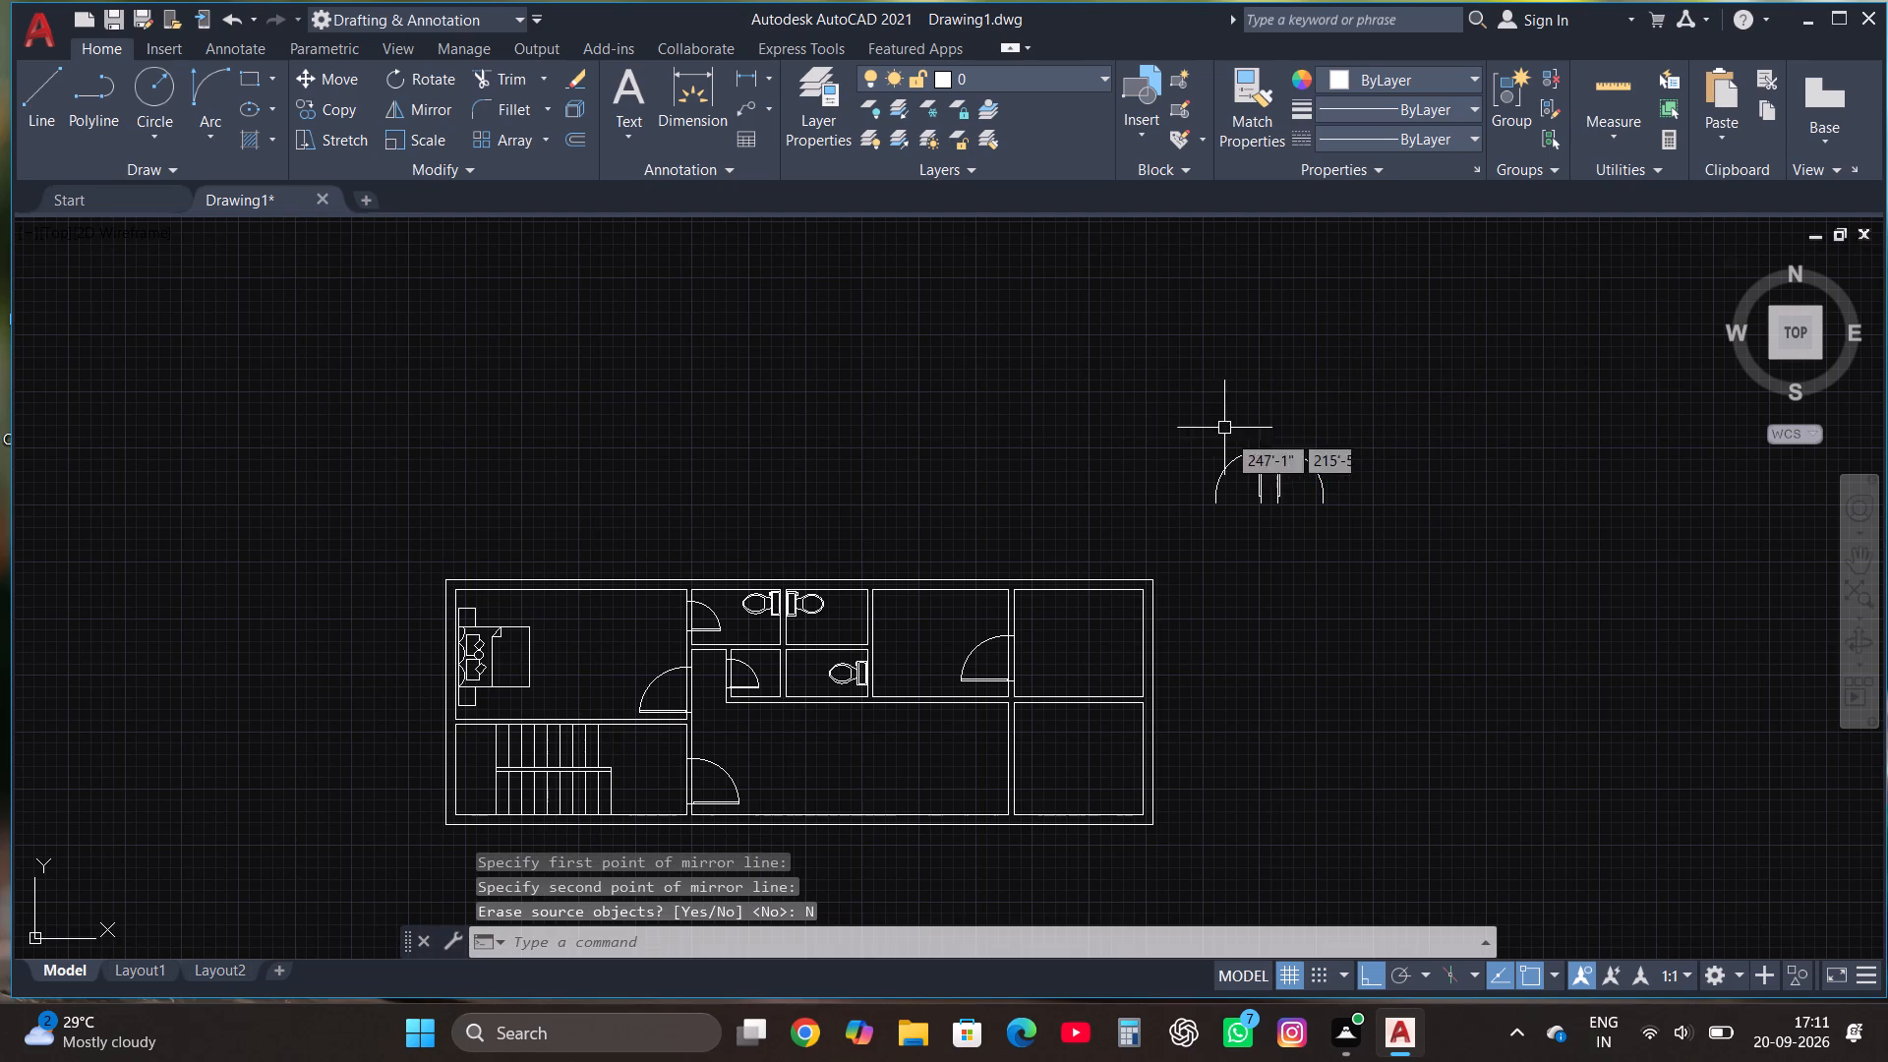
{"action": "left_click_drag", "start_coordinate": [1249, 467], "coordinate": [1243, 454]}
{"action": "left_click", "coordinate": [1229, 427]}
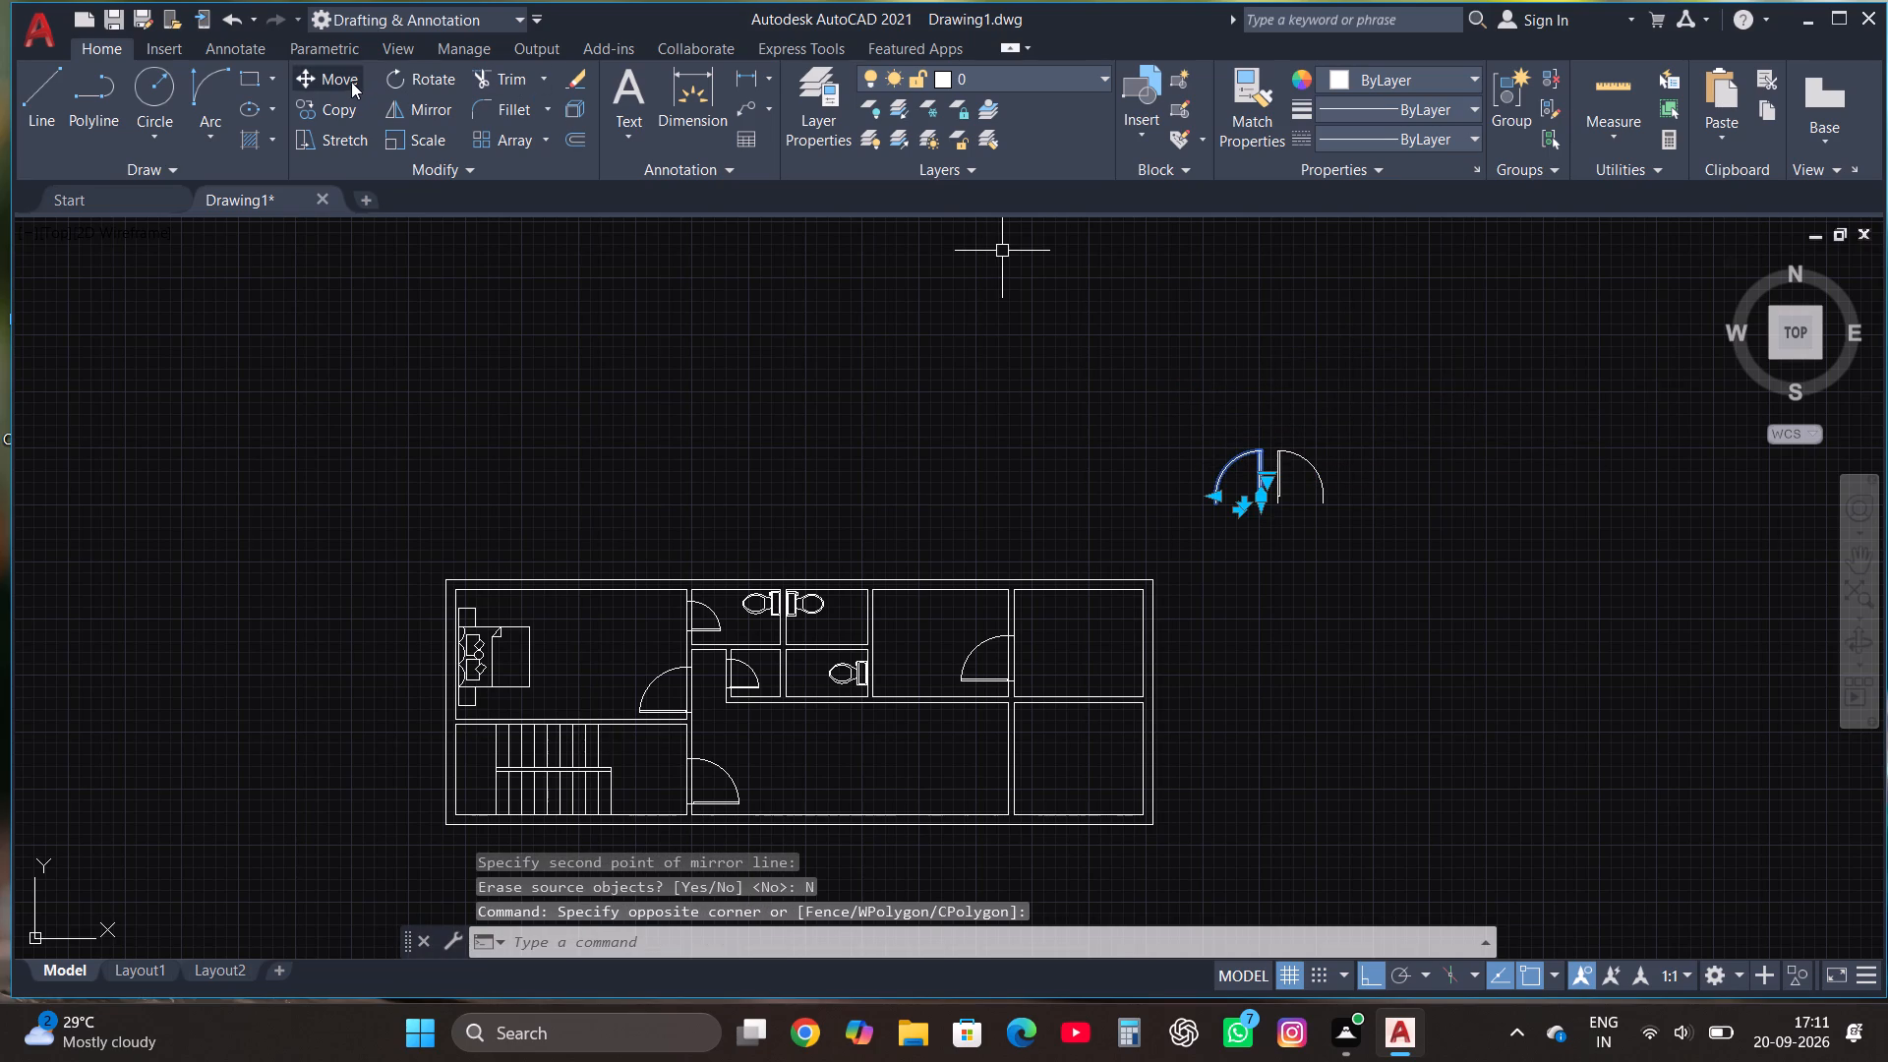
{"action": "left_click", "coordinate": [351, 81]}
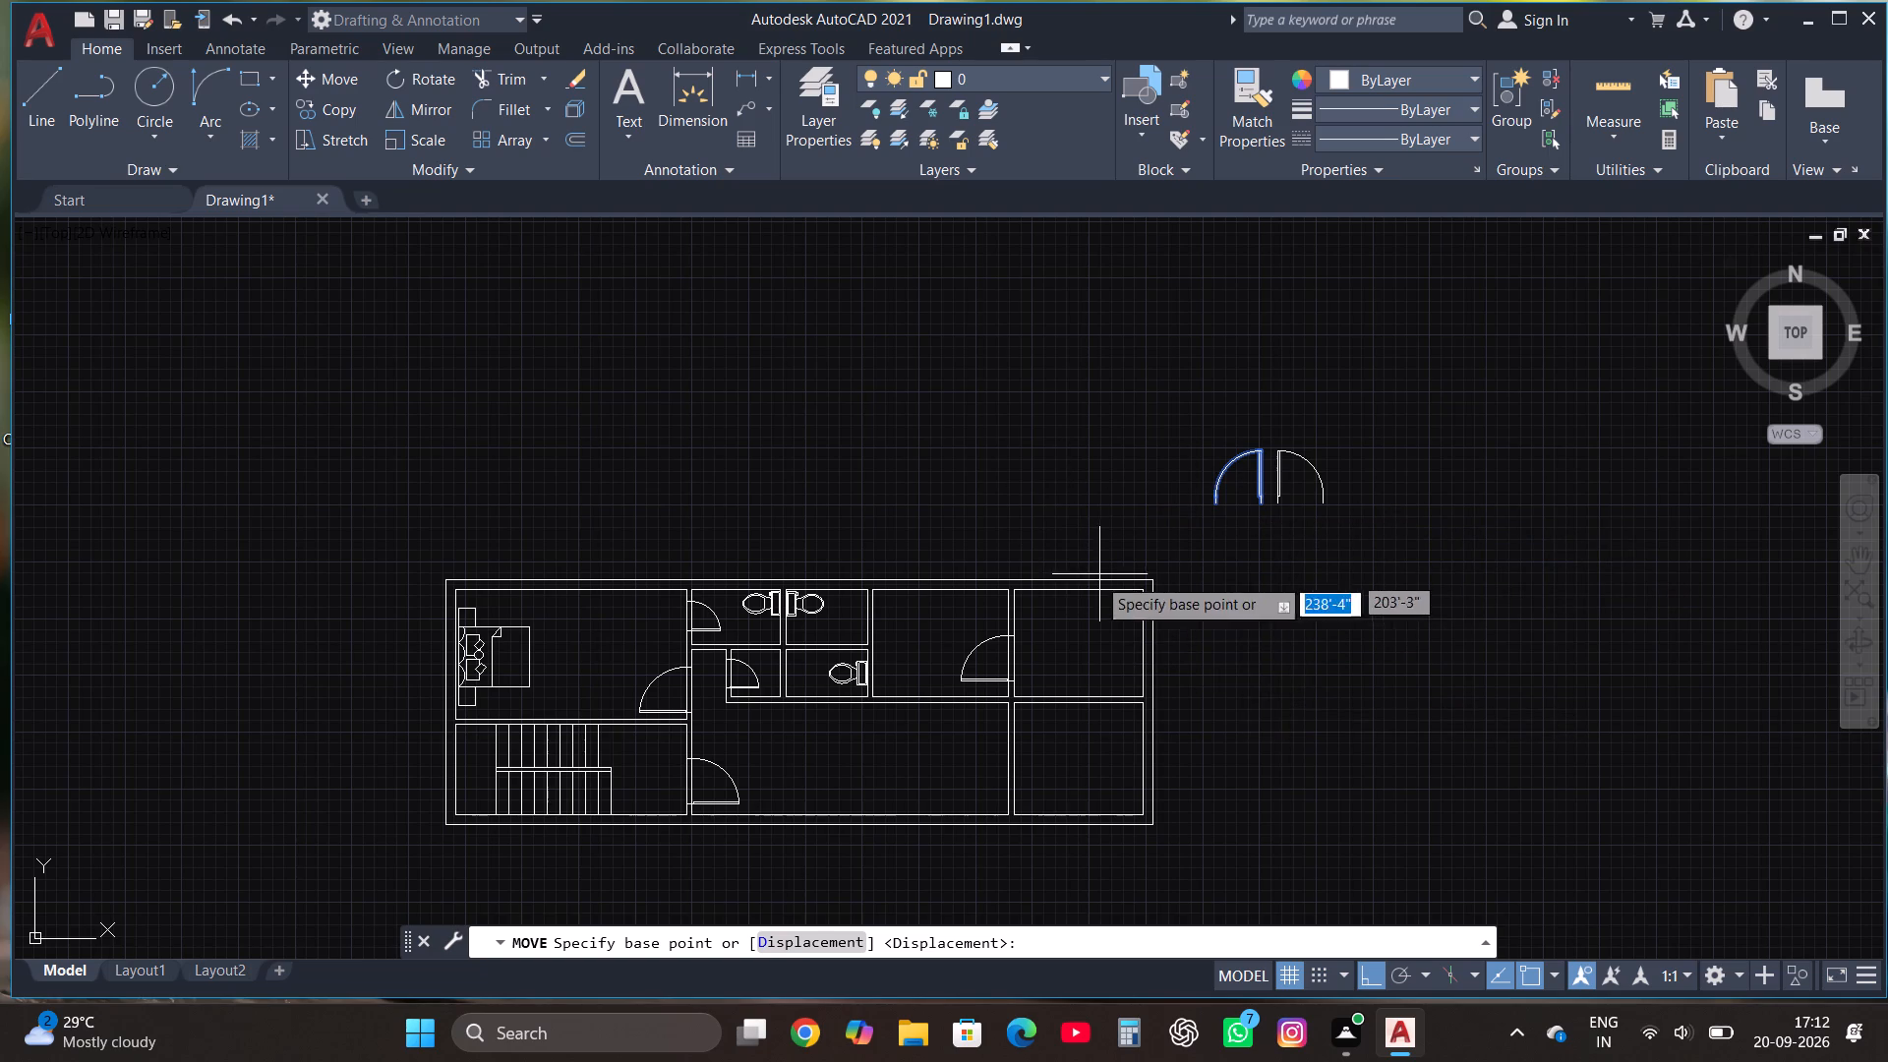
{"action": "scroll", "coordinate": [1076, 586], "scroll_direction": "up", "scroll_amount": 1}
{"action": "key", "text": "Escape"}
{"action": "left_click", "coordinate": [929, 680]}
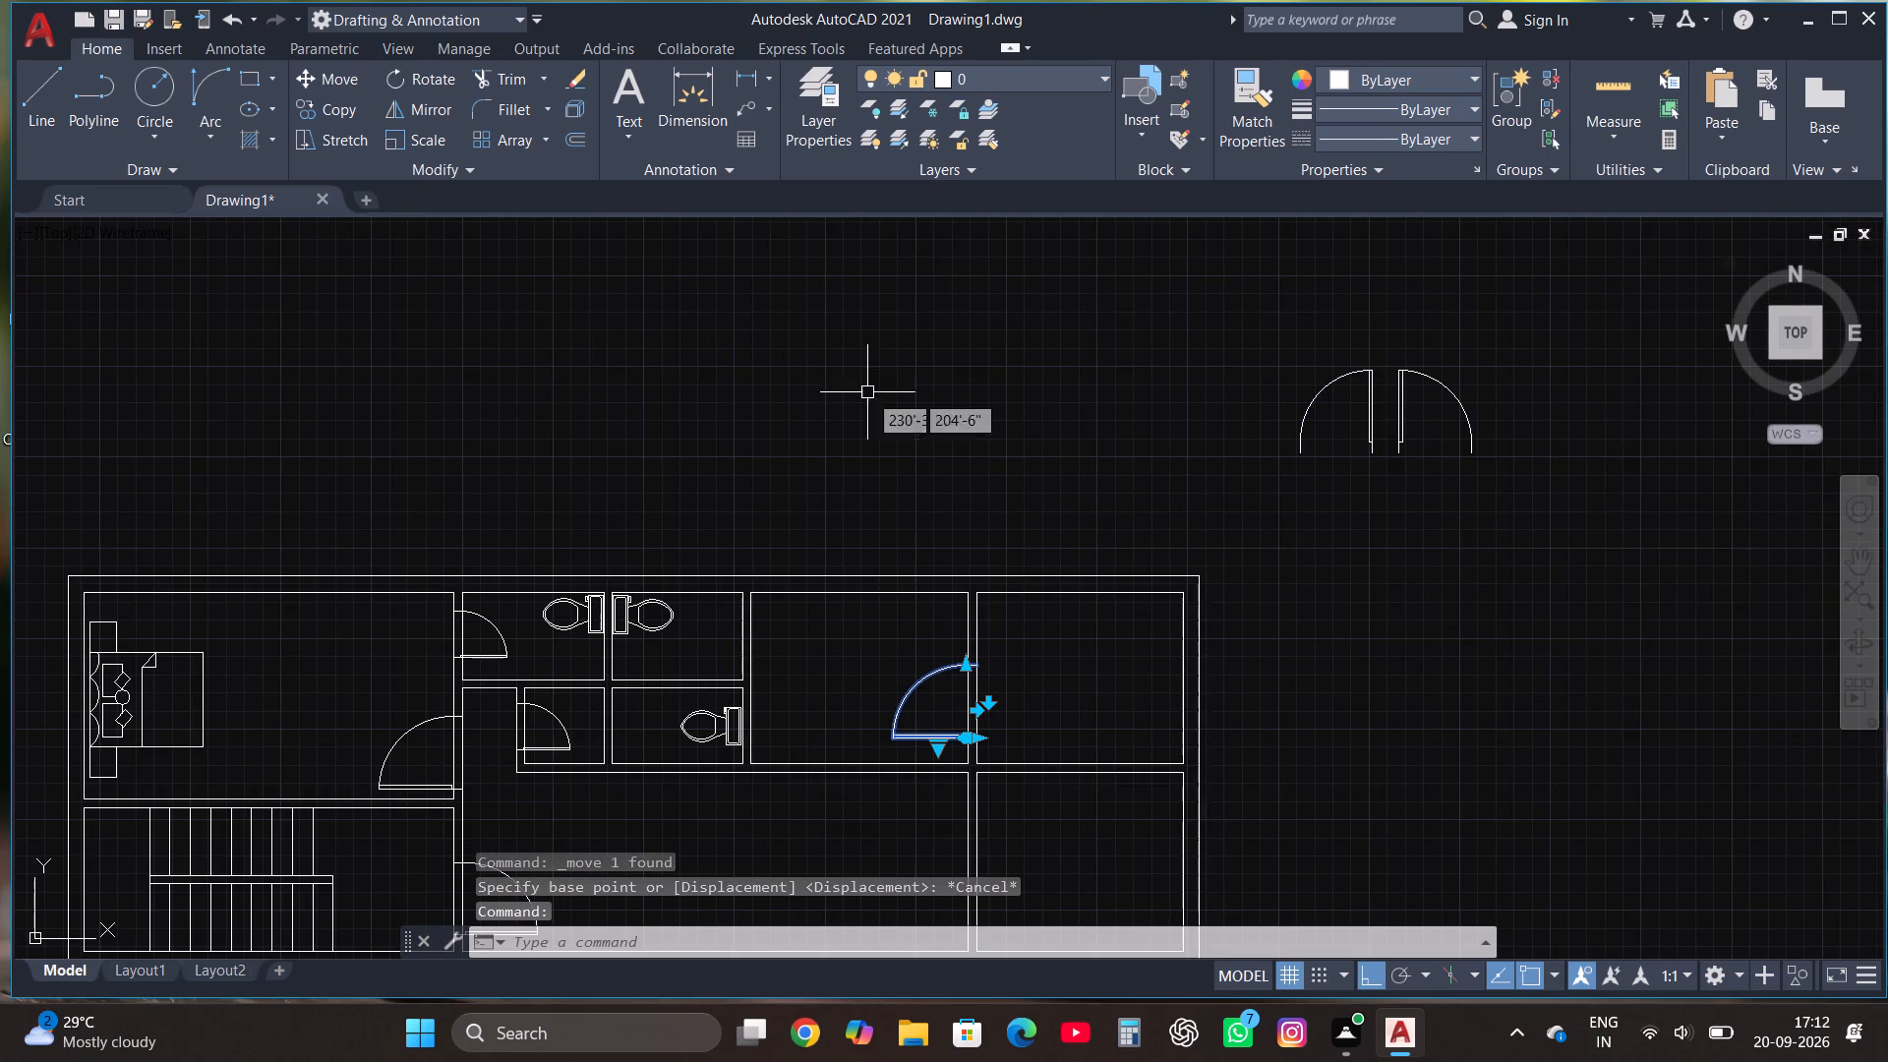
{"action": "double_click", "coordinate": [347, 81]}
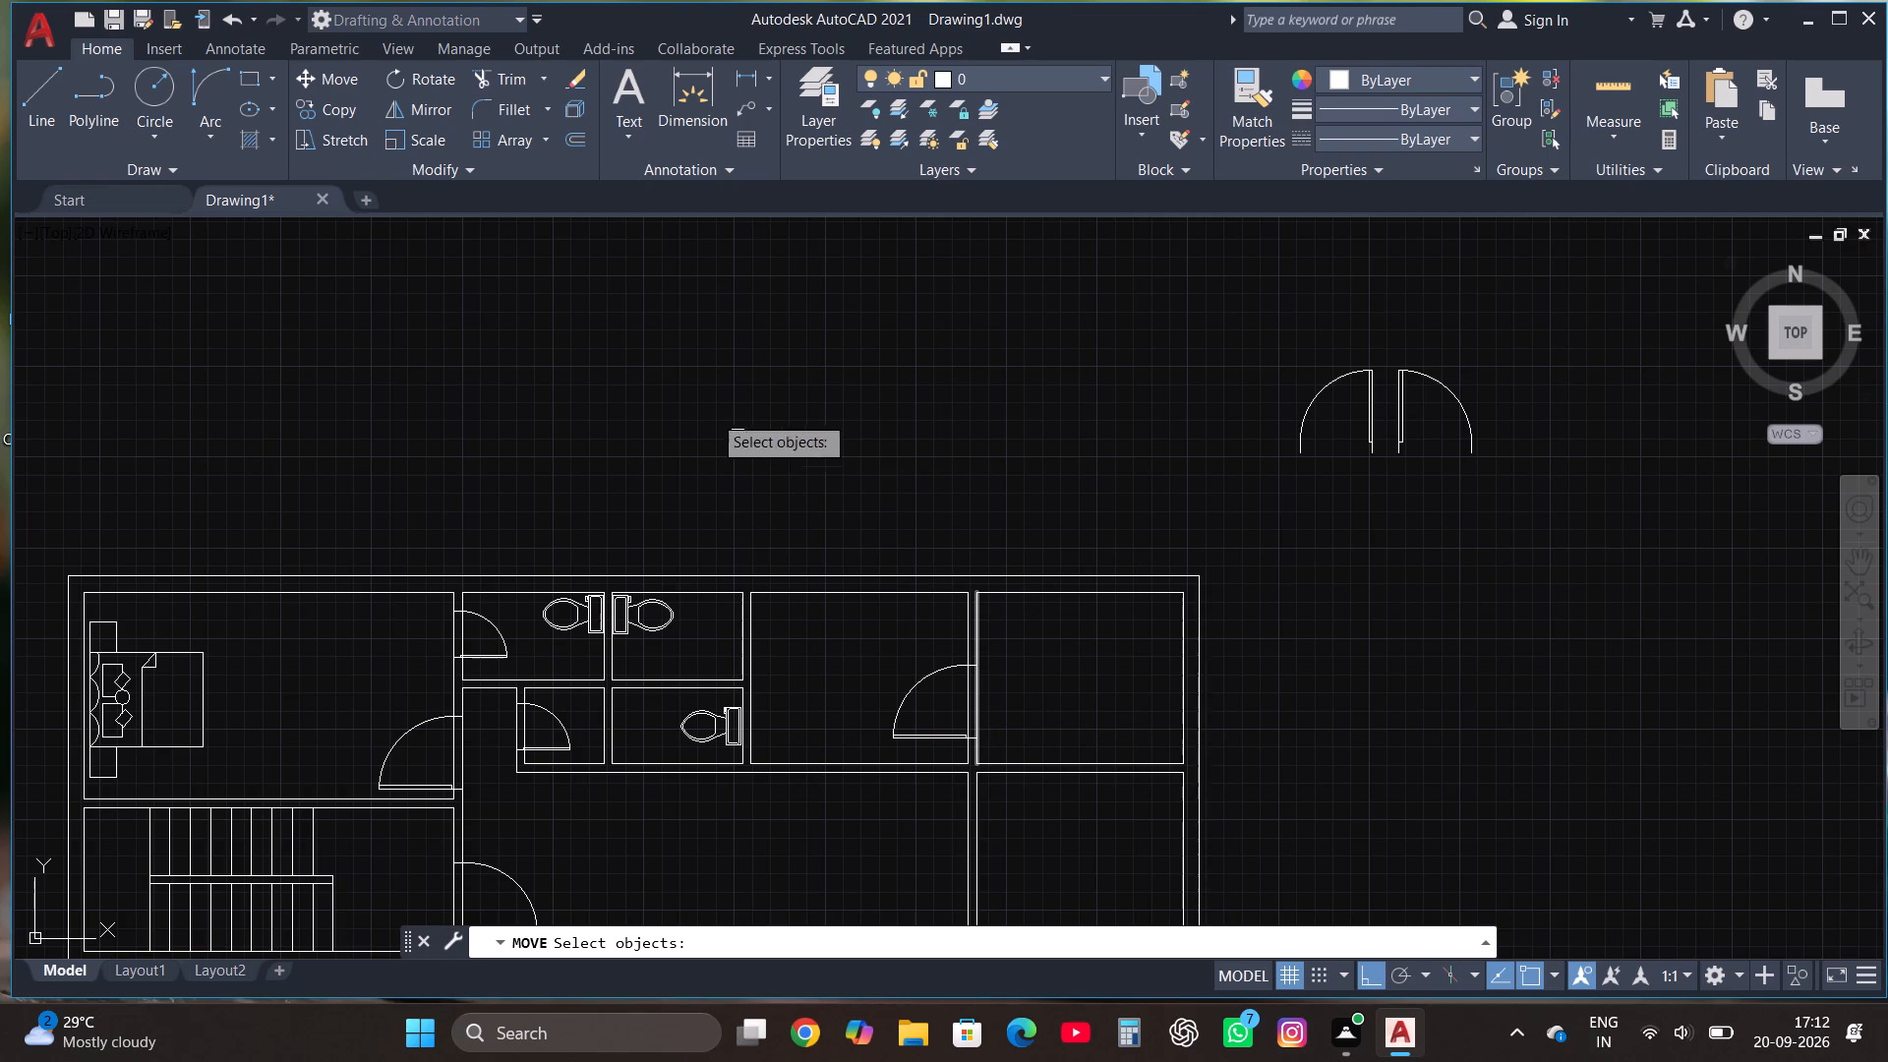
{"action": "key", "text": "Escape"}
With Ortho off, move the door between the two northeastern rooms by its southeast corner onto the northeastern toilet room's east wall, just above its south wall.
{"action": "left_click", "coordinate": [910, 707]}
{"action": "left_click", "coordinate": [889, 664]}
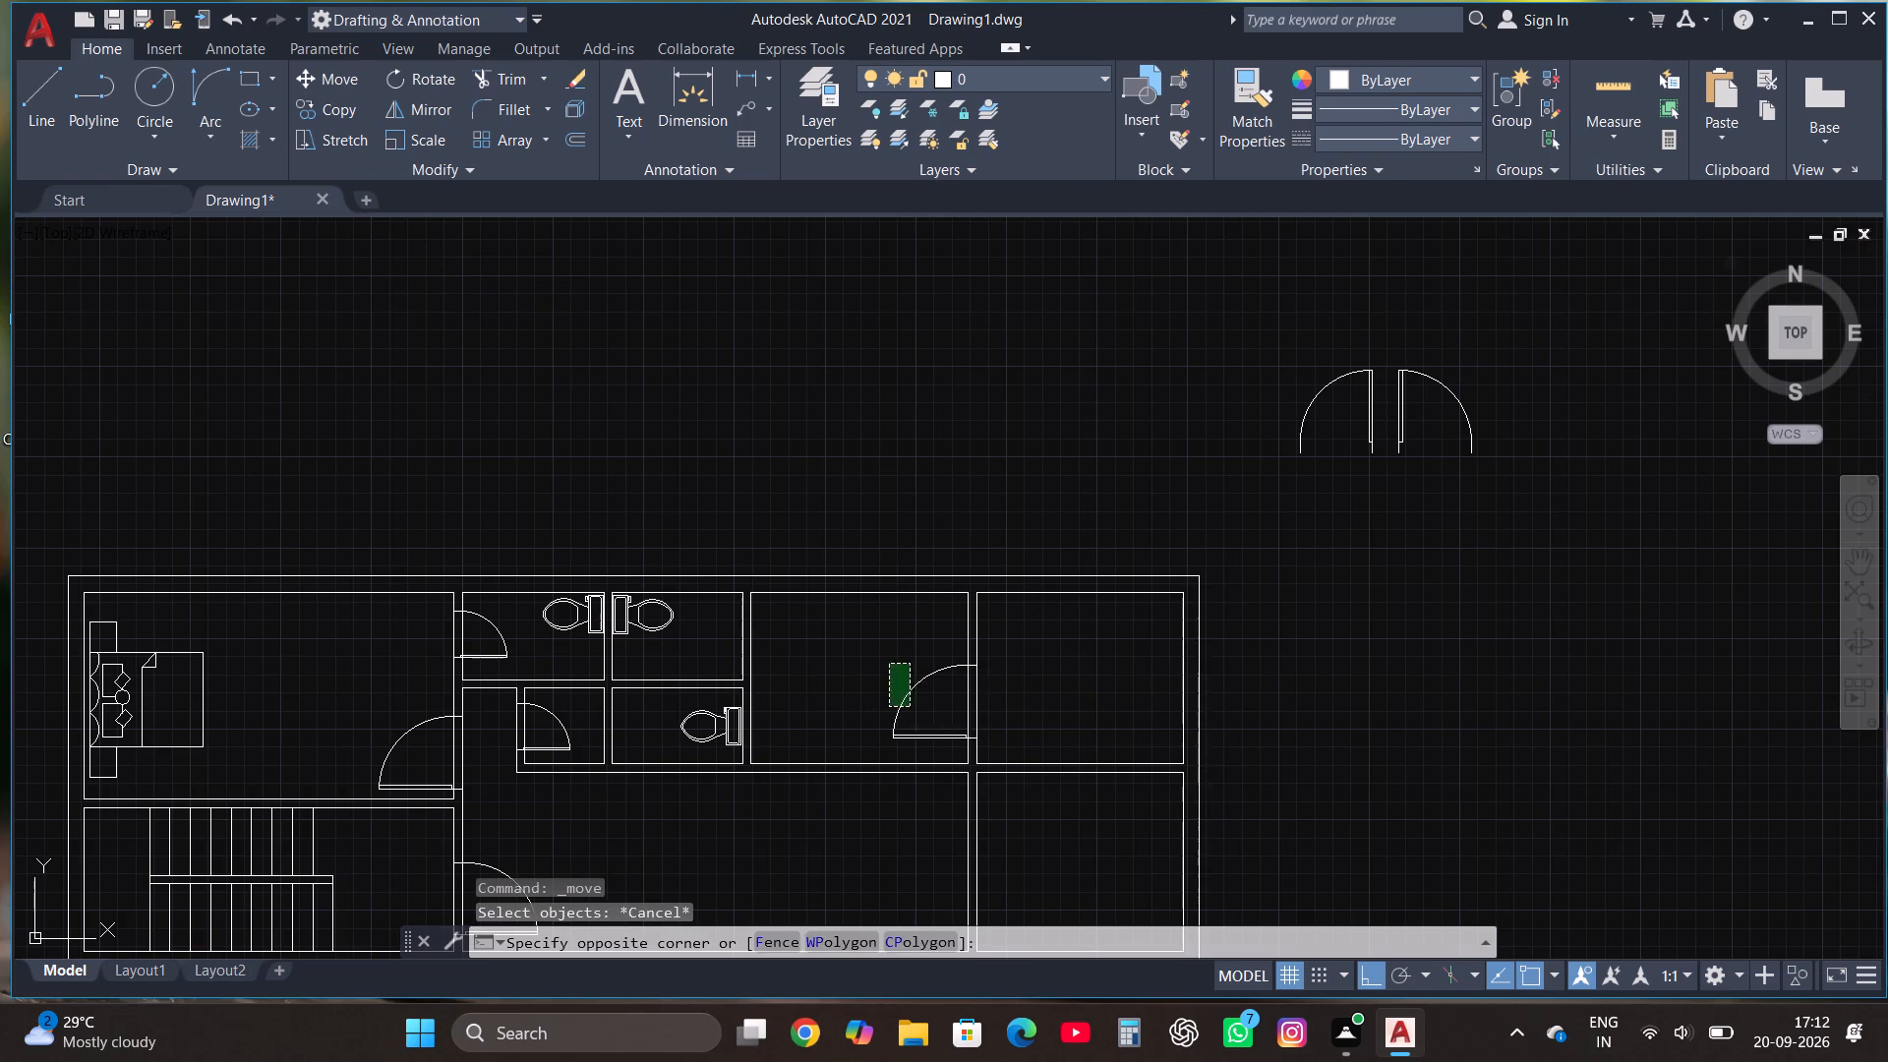
{"action": "left_click", "coordinate": [341, 87]}
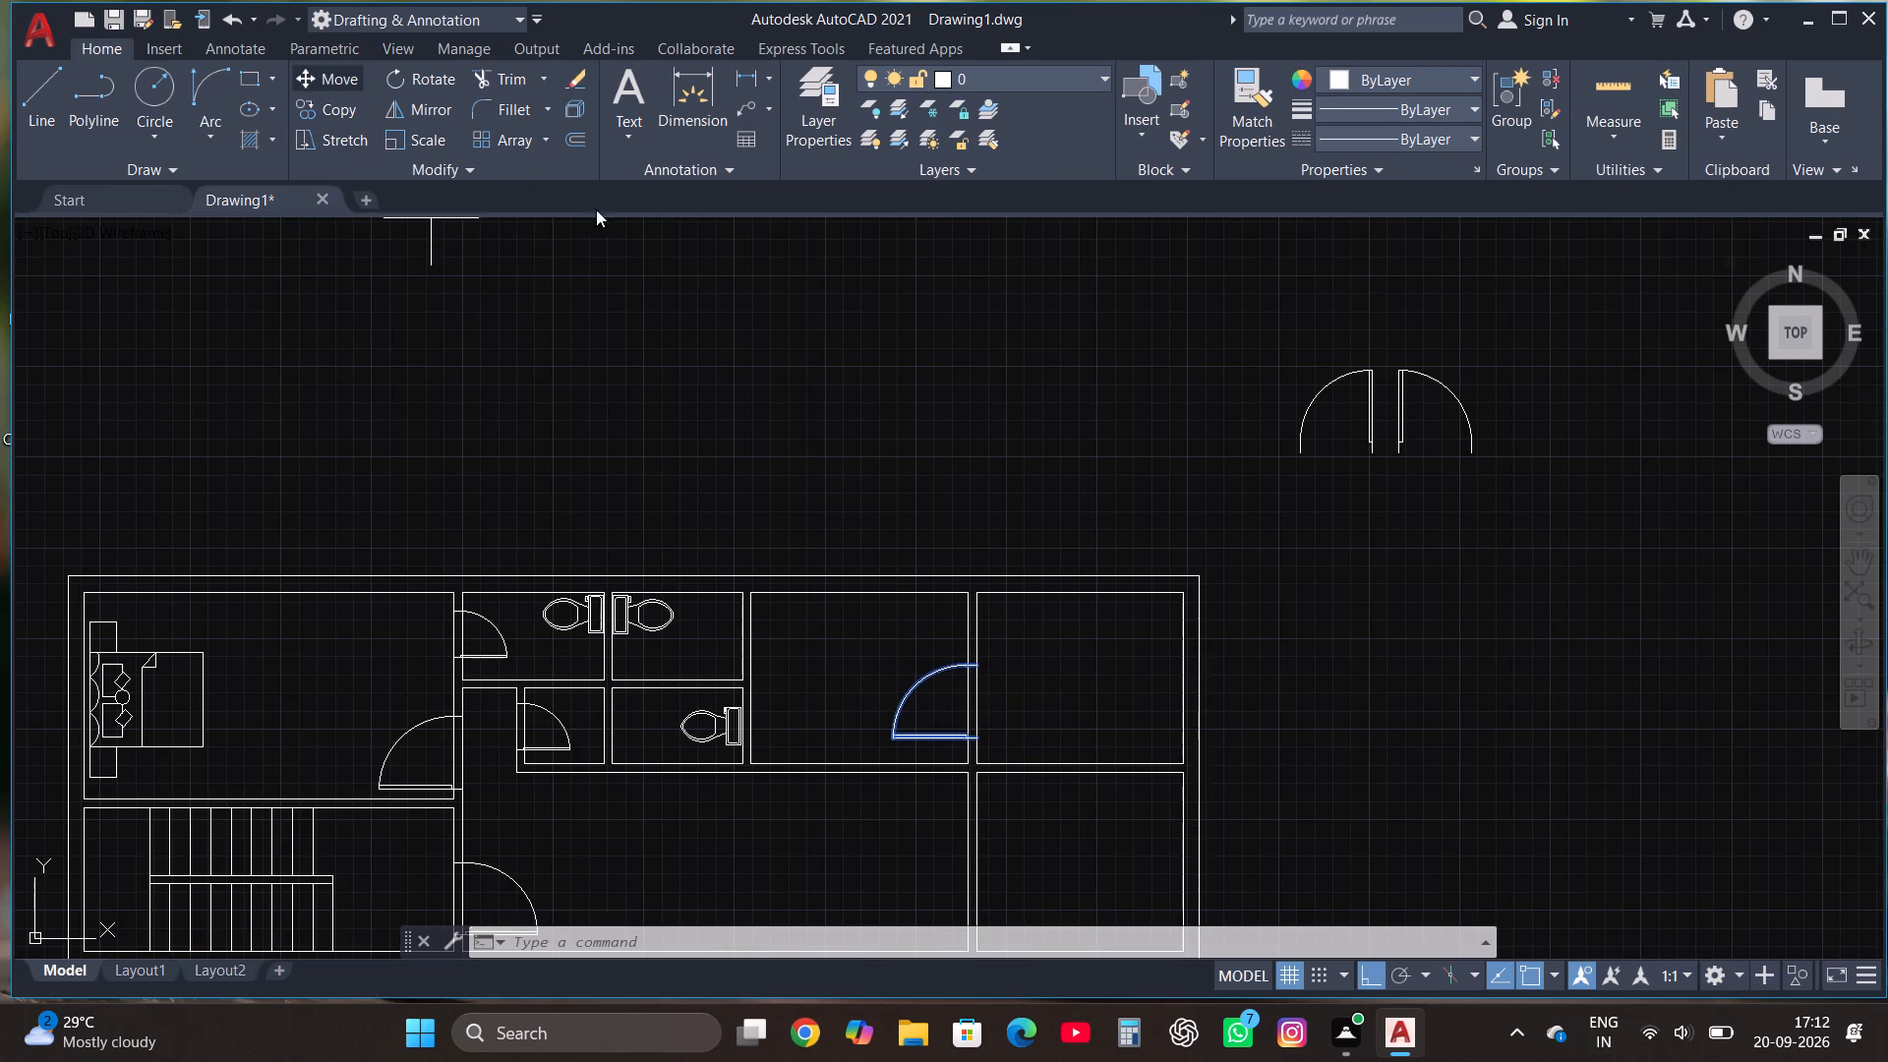
{"action": "left_click", "coordinate": [974, 737]}
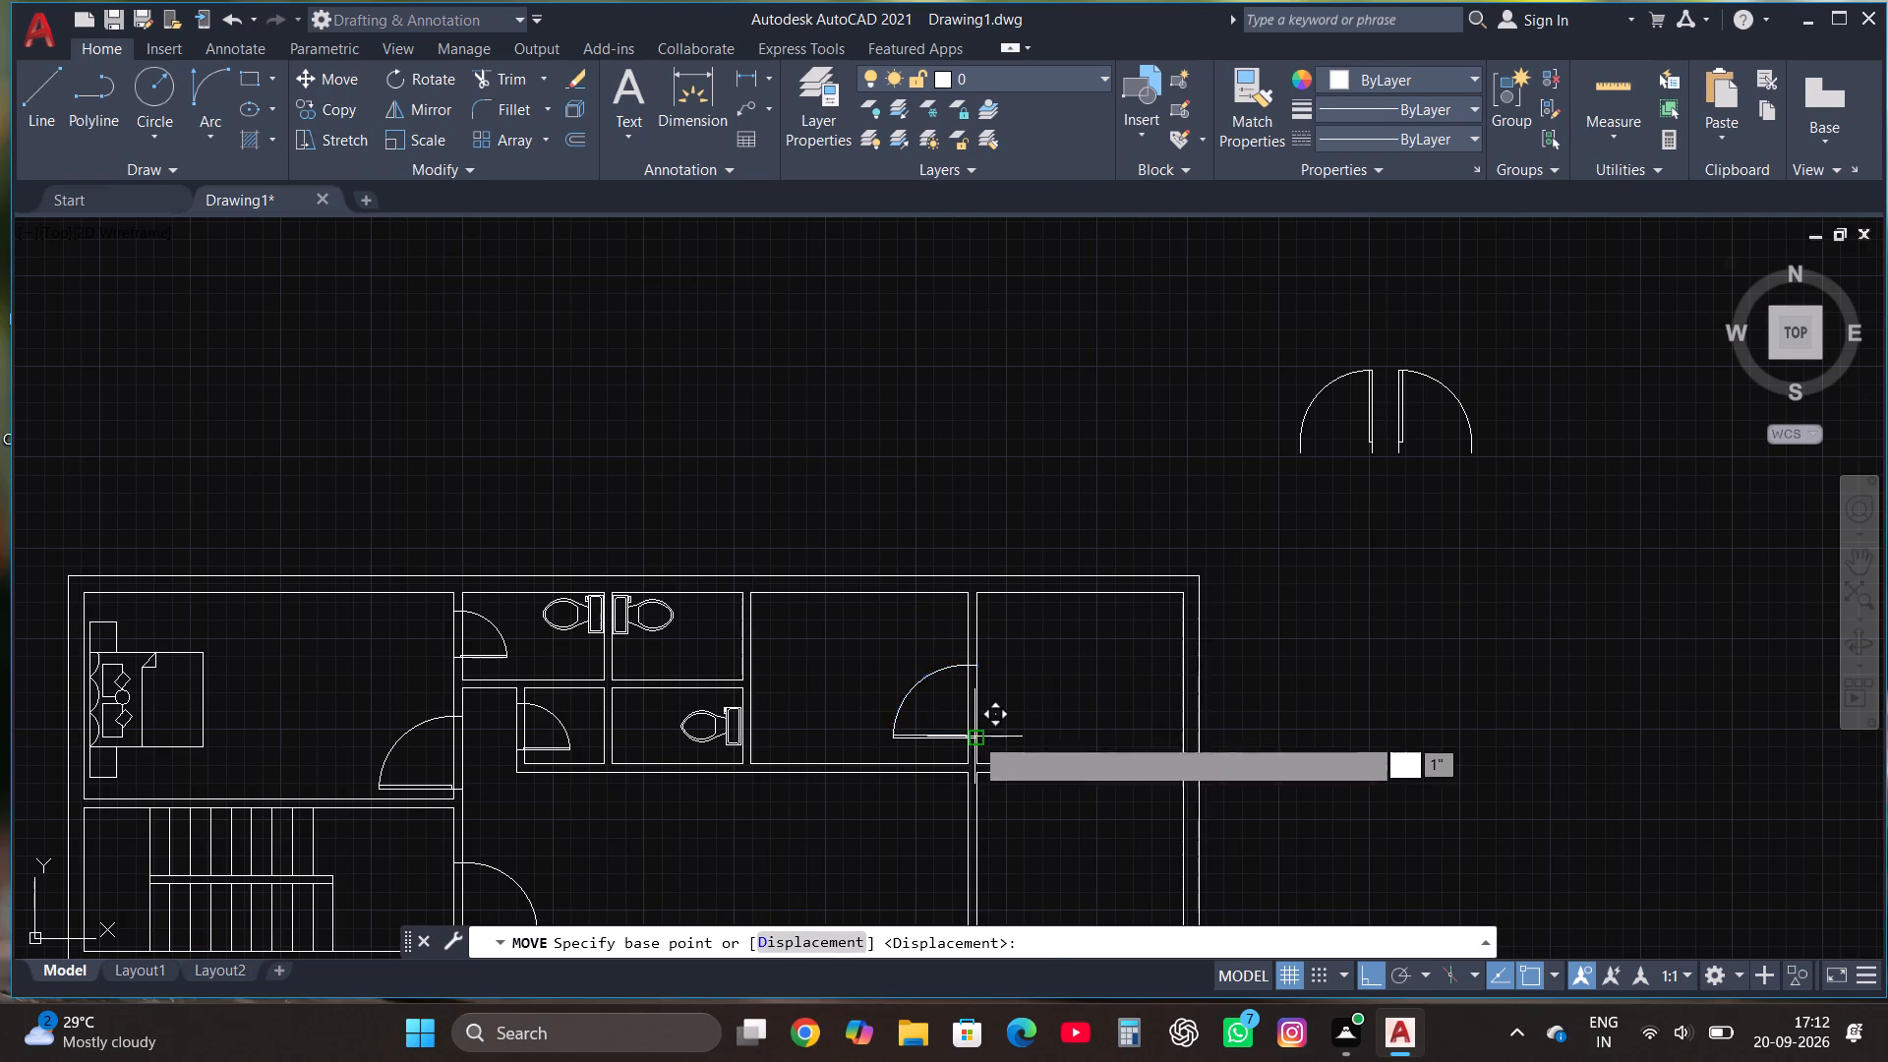
{"action": "key", "text": "F8"}
{"action": "scroll", "coordinate": [737, 631], "scroll_direction": "up", "scroll_amount": 2}
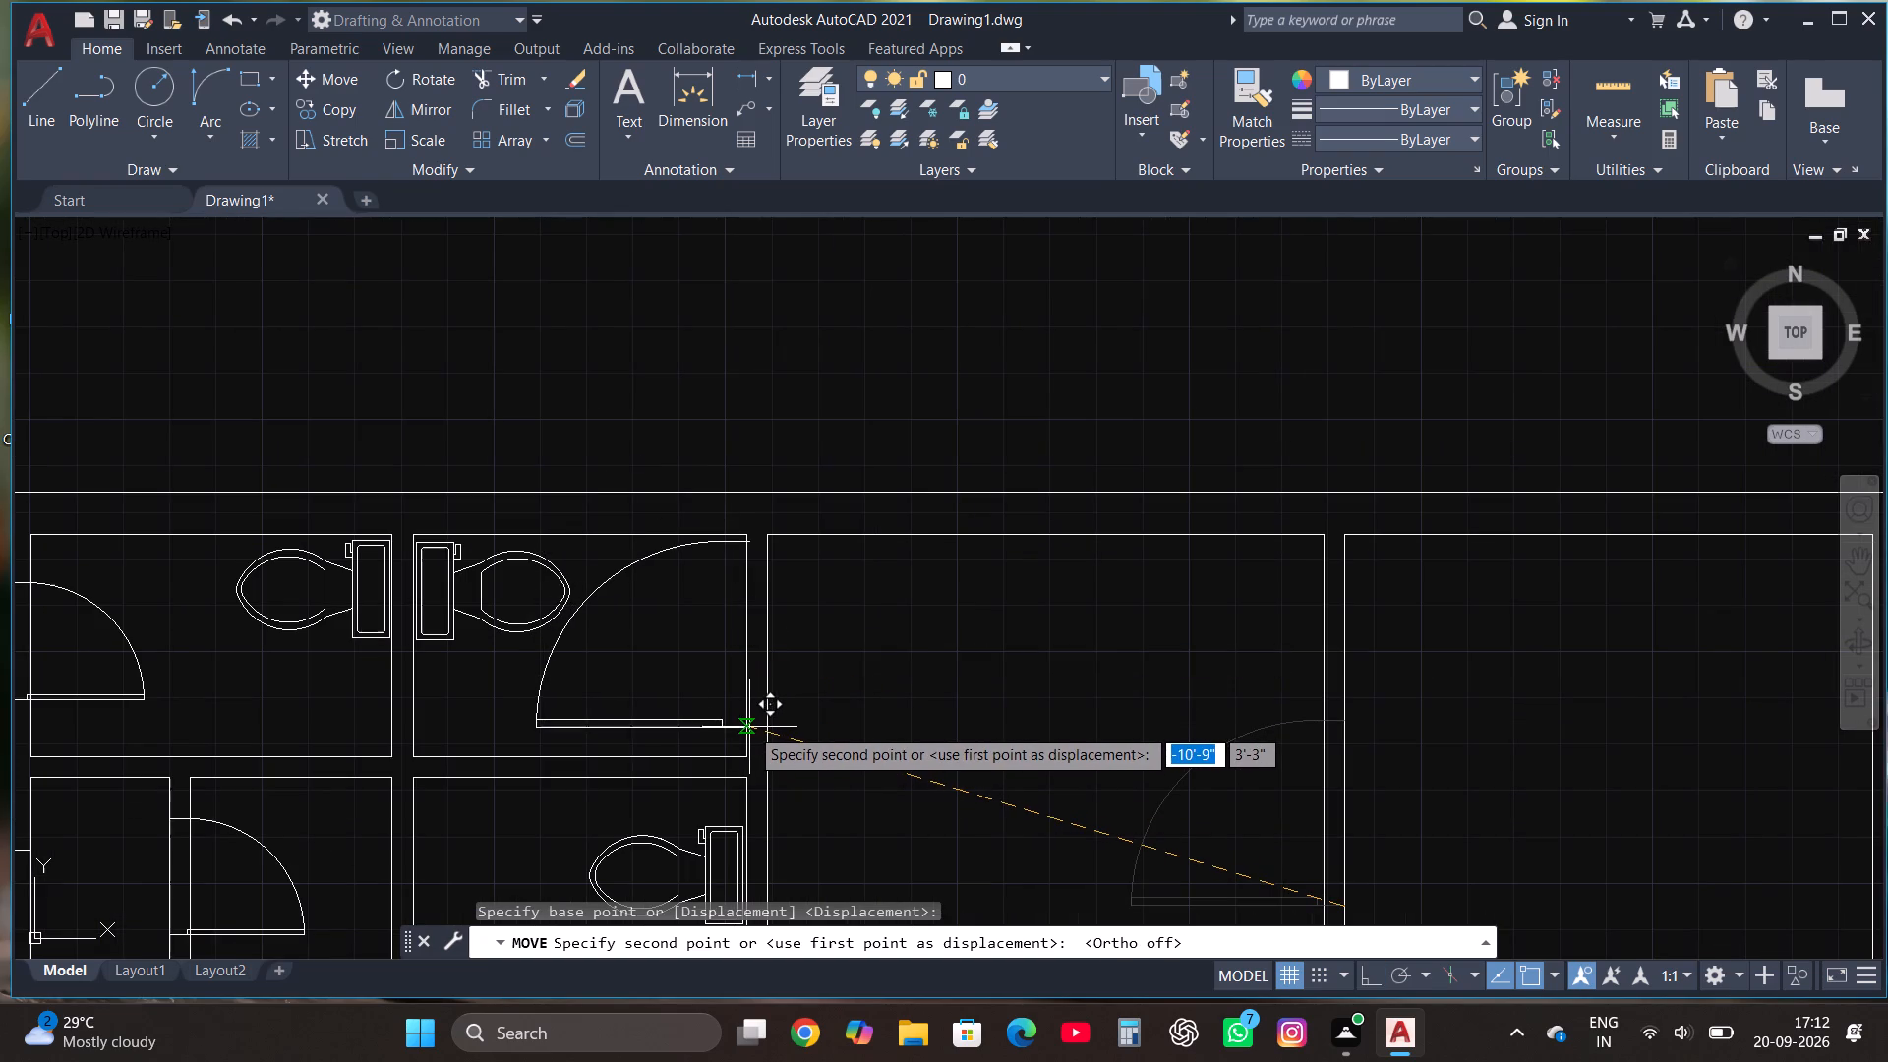
{"action": "left_click", "coordinate": [763, 746]}
Scale down the northeastern toilet room's door about its southeast corner so its arc clears the toilet.
{"action": "left_click", "coordinate": [717, 741]}
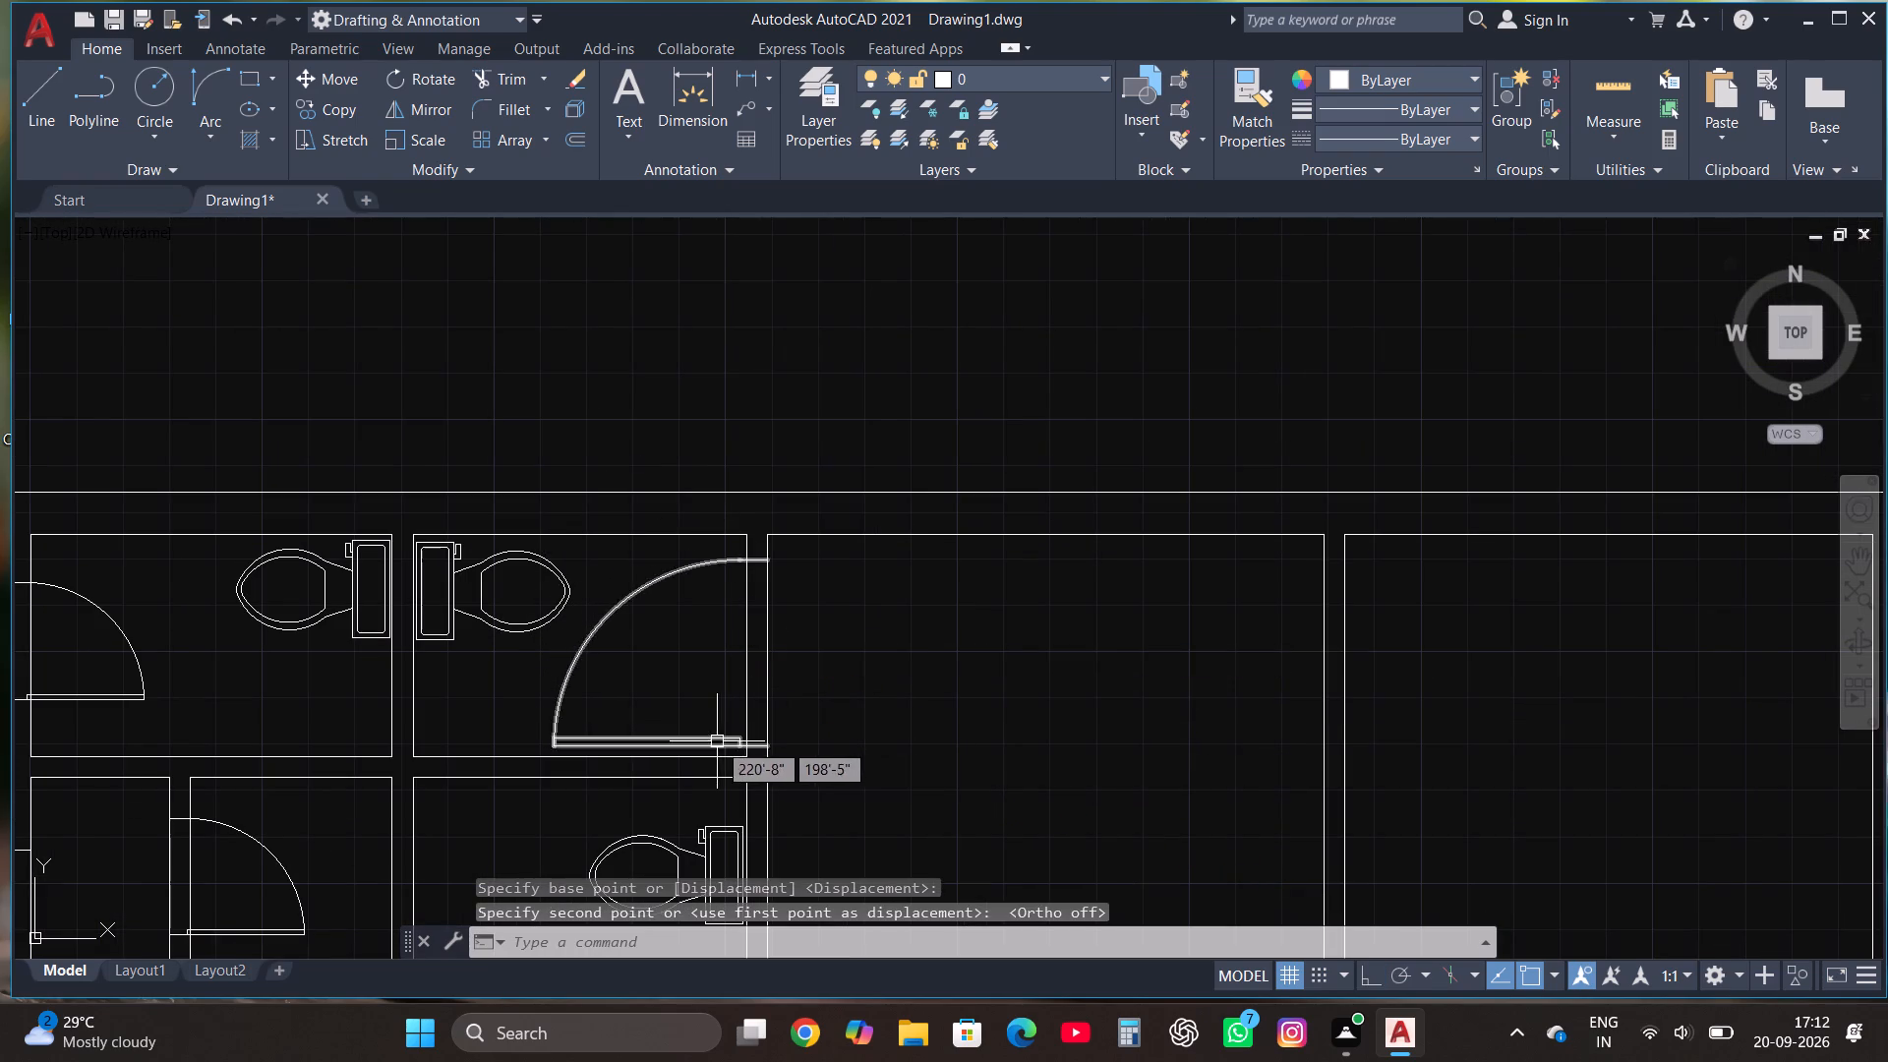
{"action": "left_click", "coordinate": [428, 140]}
{"action": "left_click", "coordinate": [767, 748]}
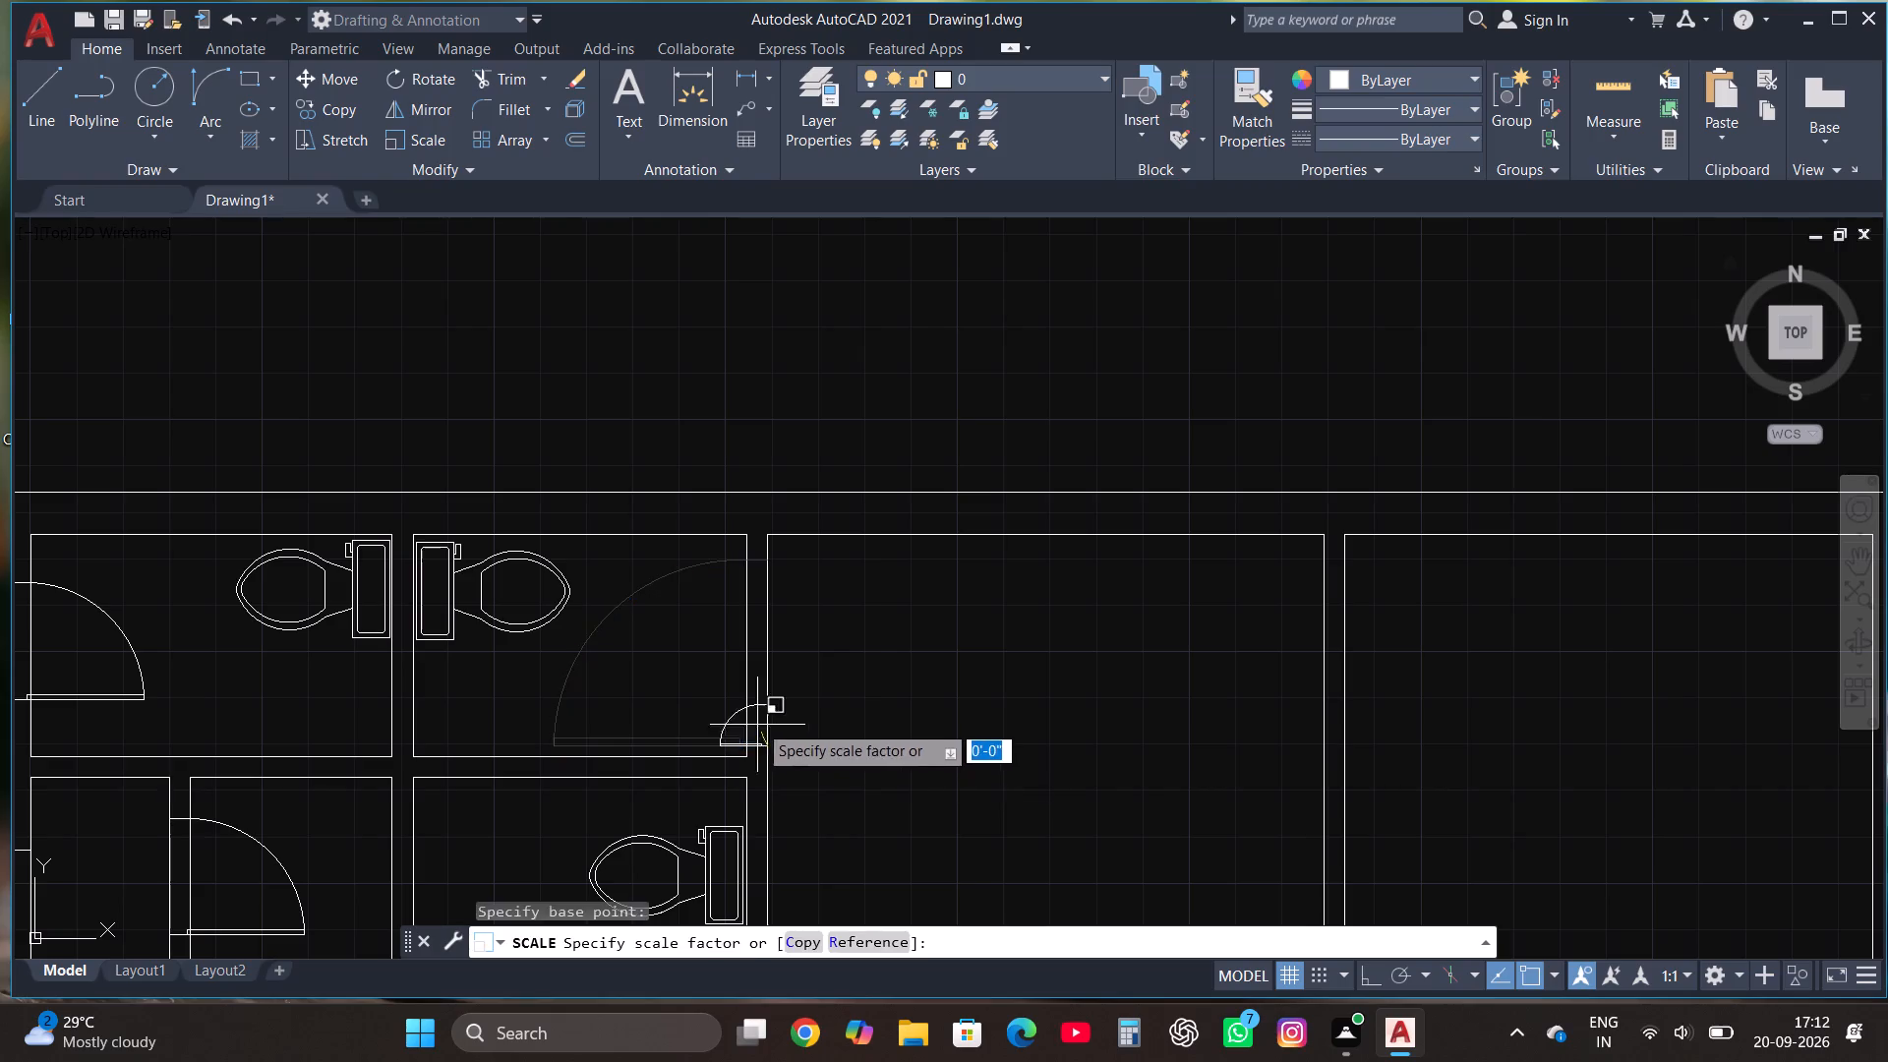
{"action": "left_click", "coordinate": [719, 680]}
Move the western door of the mirrored pair by its southeast end onto the south wall of the room east of the toilets, near its southeast corner.
{"action": "scroll", "coordinate": [793, 673], "scroll_direction": "down", "scroll_amount": 4}
{"action": "scroll", "coordinate": [1047, 600], "scroll_direction": "up", "scroll_amount": 1}
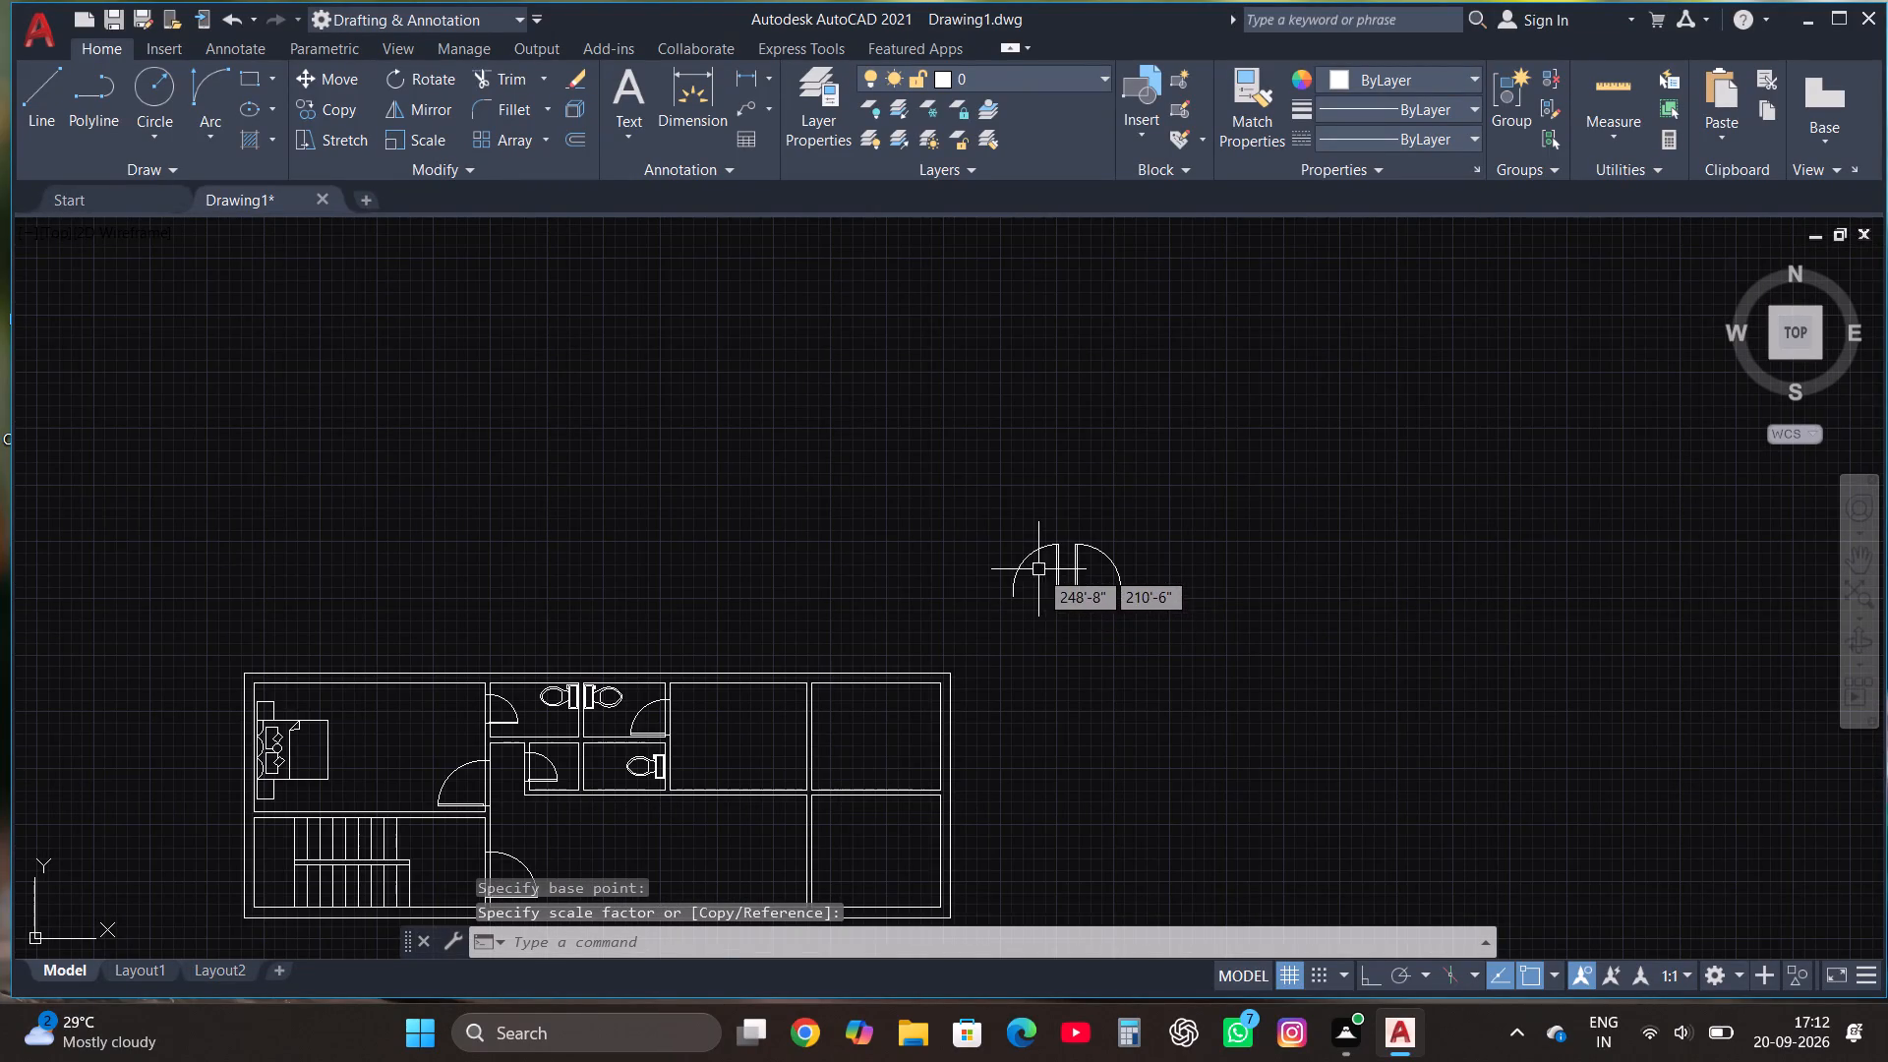
{"action": "left_click", "coordinate": [1038, 569]}
{"action": "left_click", "coordinate": [948, 473]}
{"action": "left_click", "coordinate": [323, 72]}
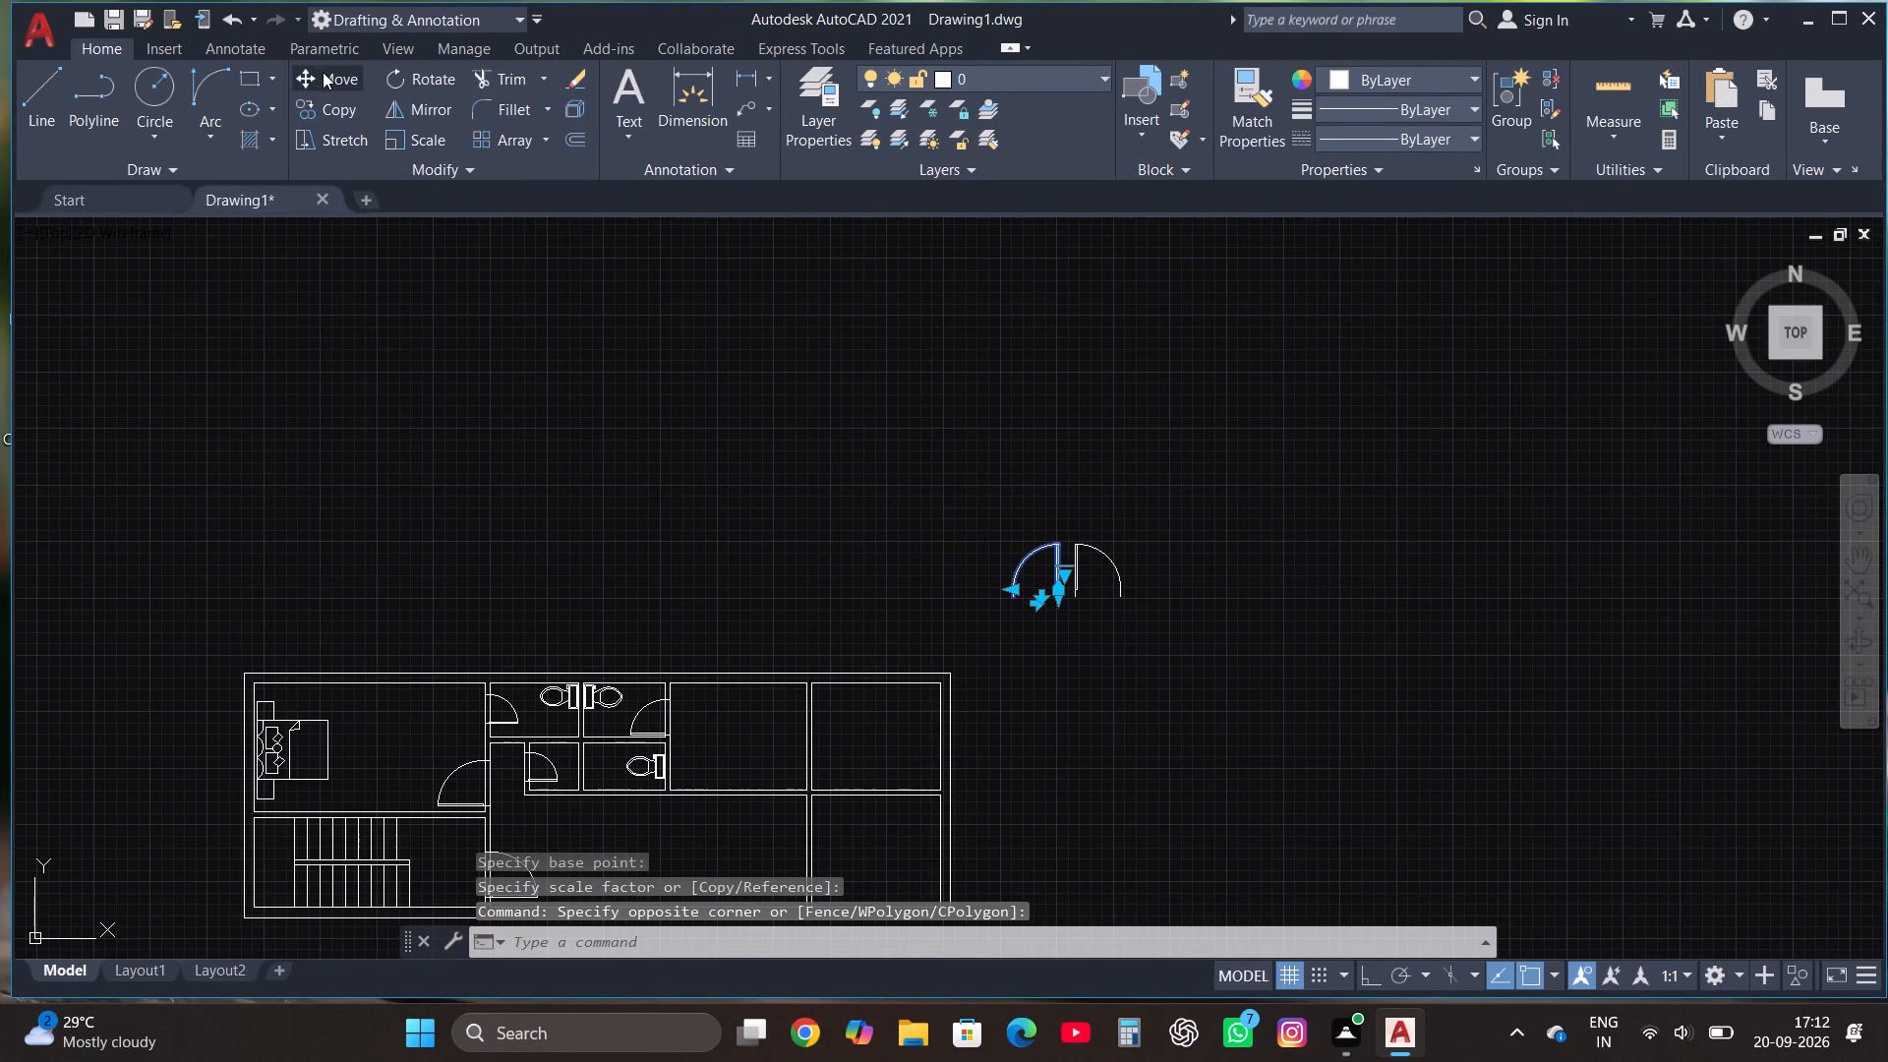
{"action": "scroll", "coordinate": [1047, 596], "scroll_direction": "up", "scroll_amount": 4}
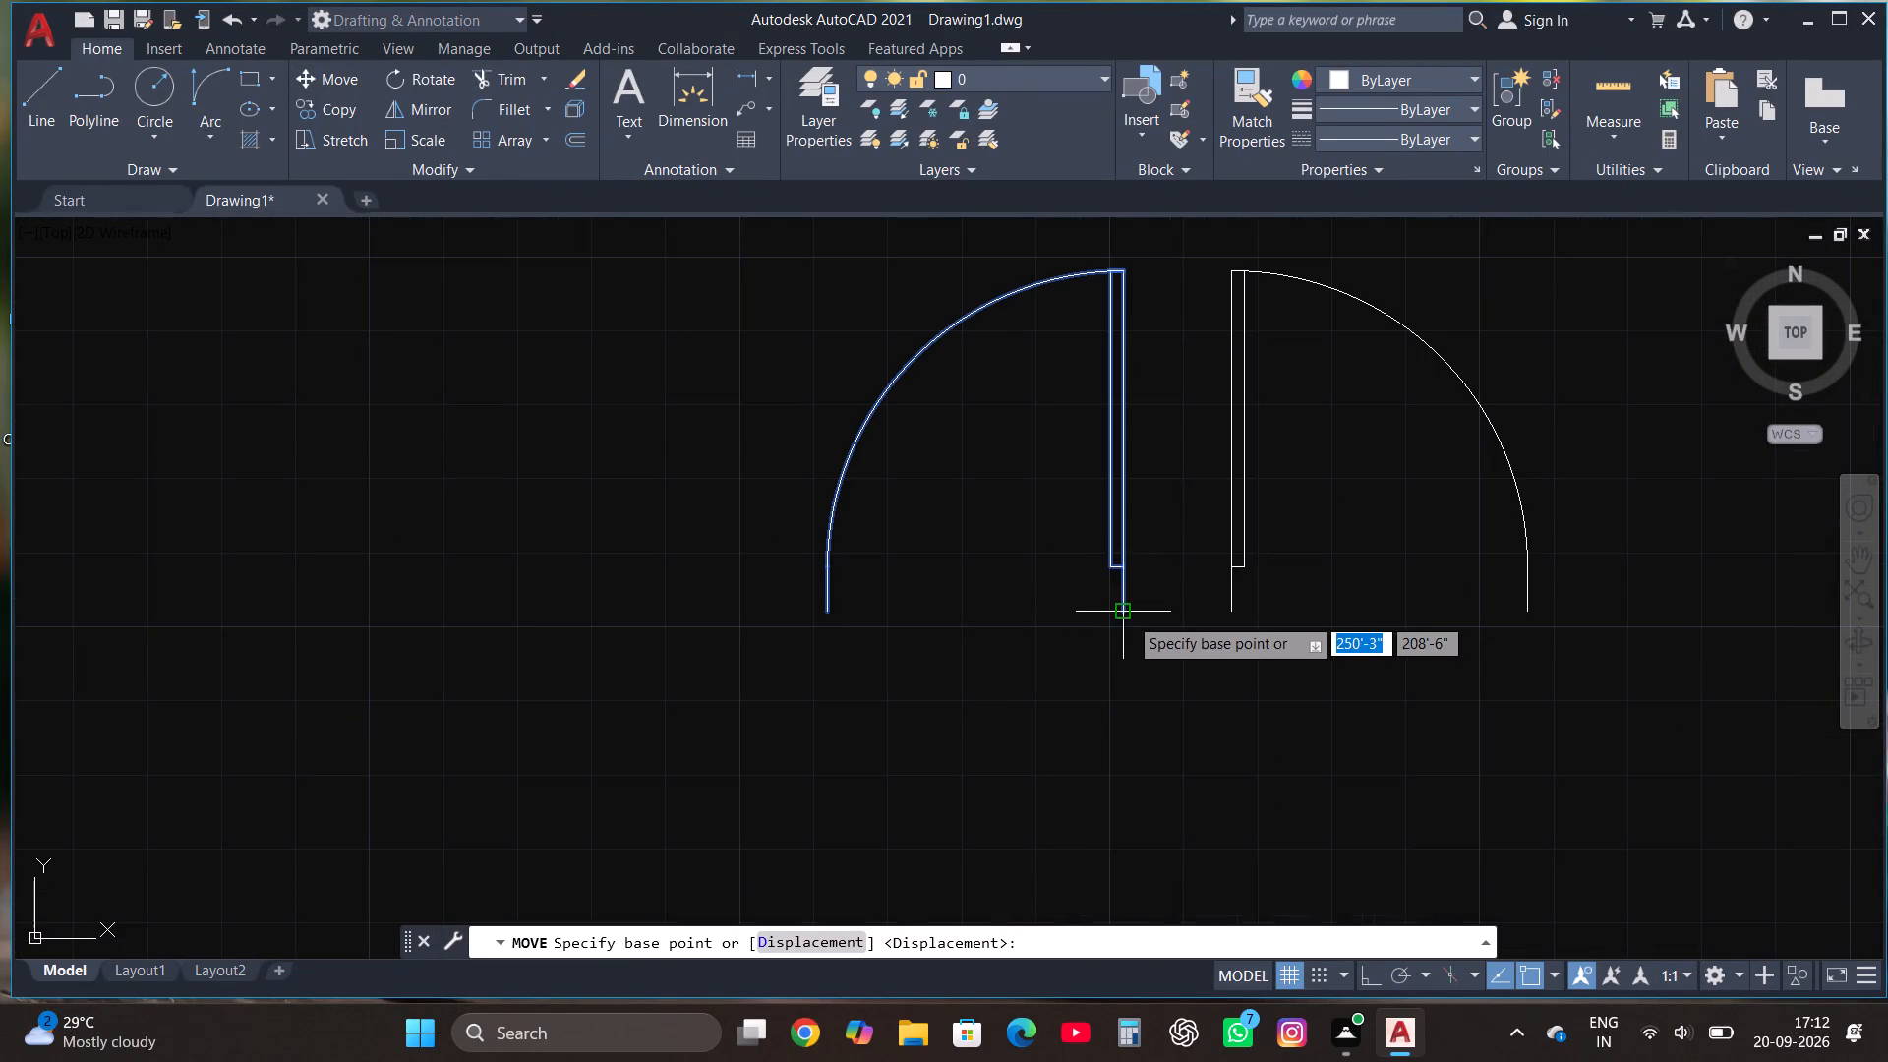
{"action": "left_click", "coordinate": [1128, 616]}
{"action": "scroll", "coordinate": [1081, 496], "scroll_direction": "down", "scroll_amount": 5}
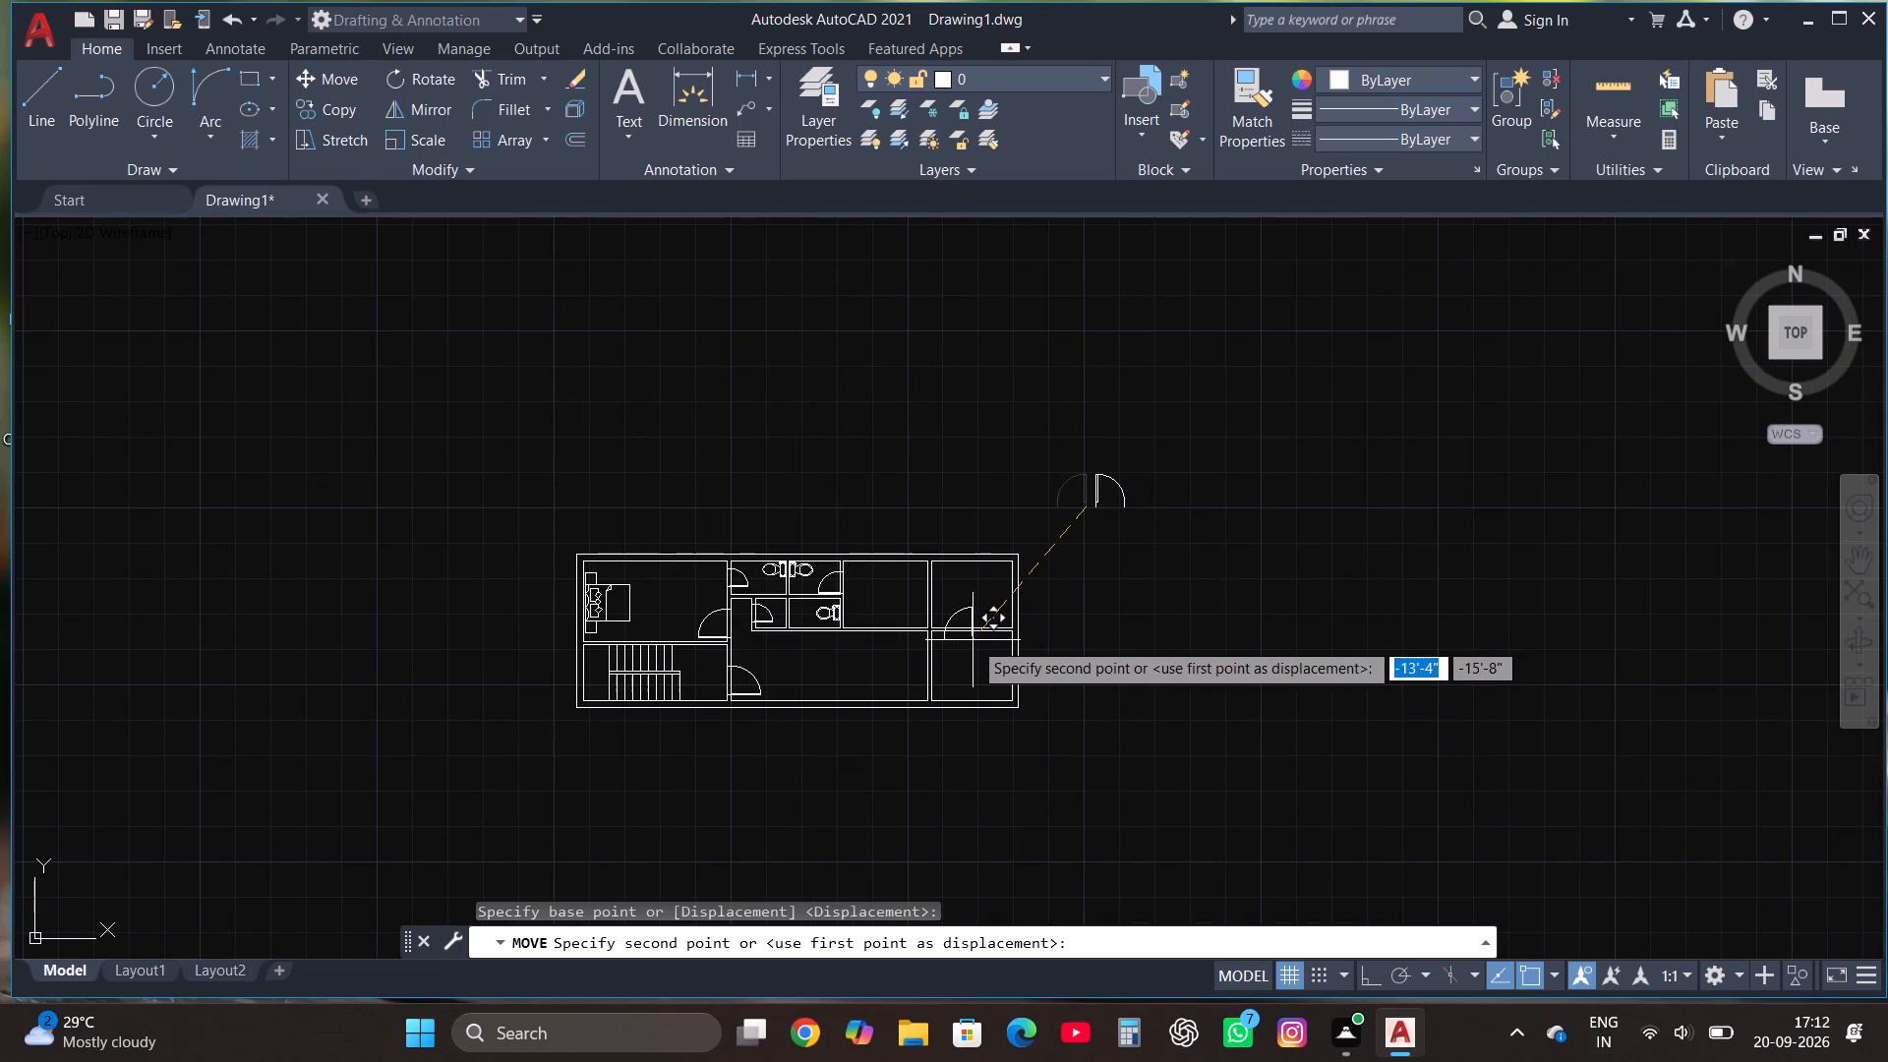
{"action": "scroll", "coordinate": [913, 605], "scroll_direction": "up", "scroll_amount": 4}
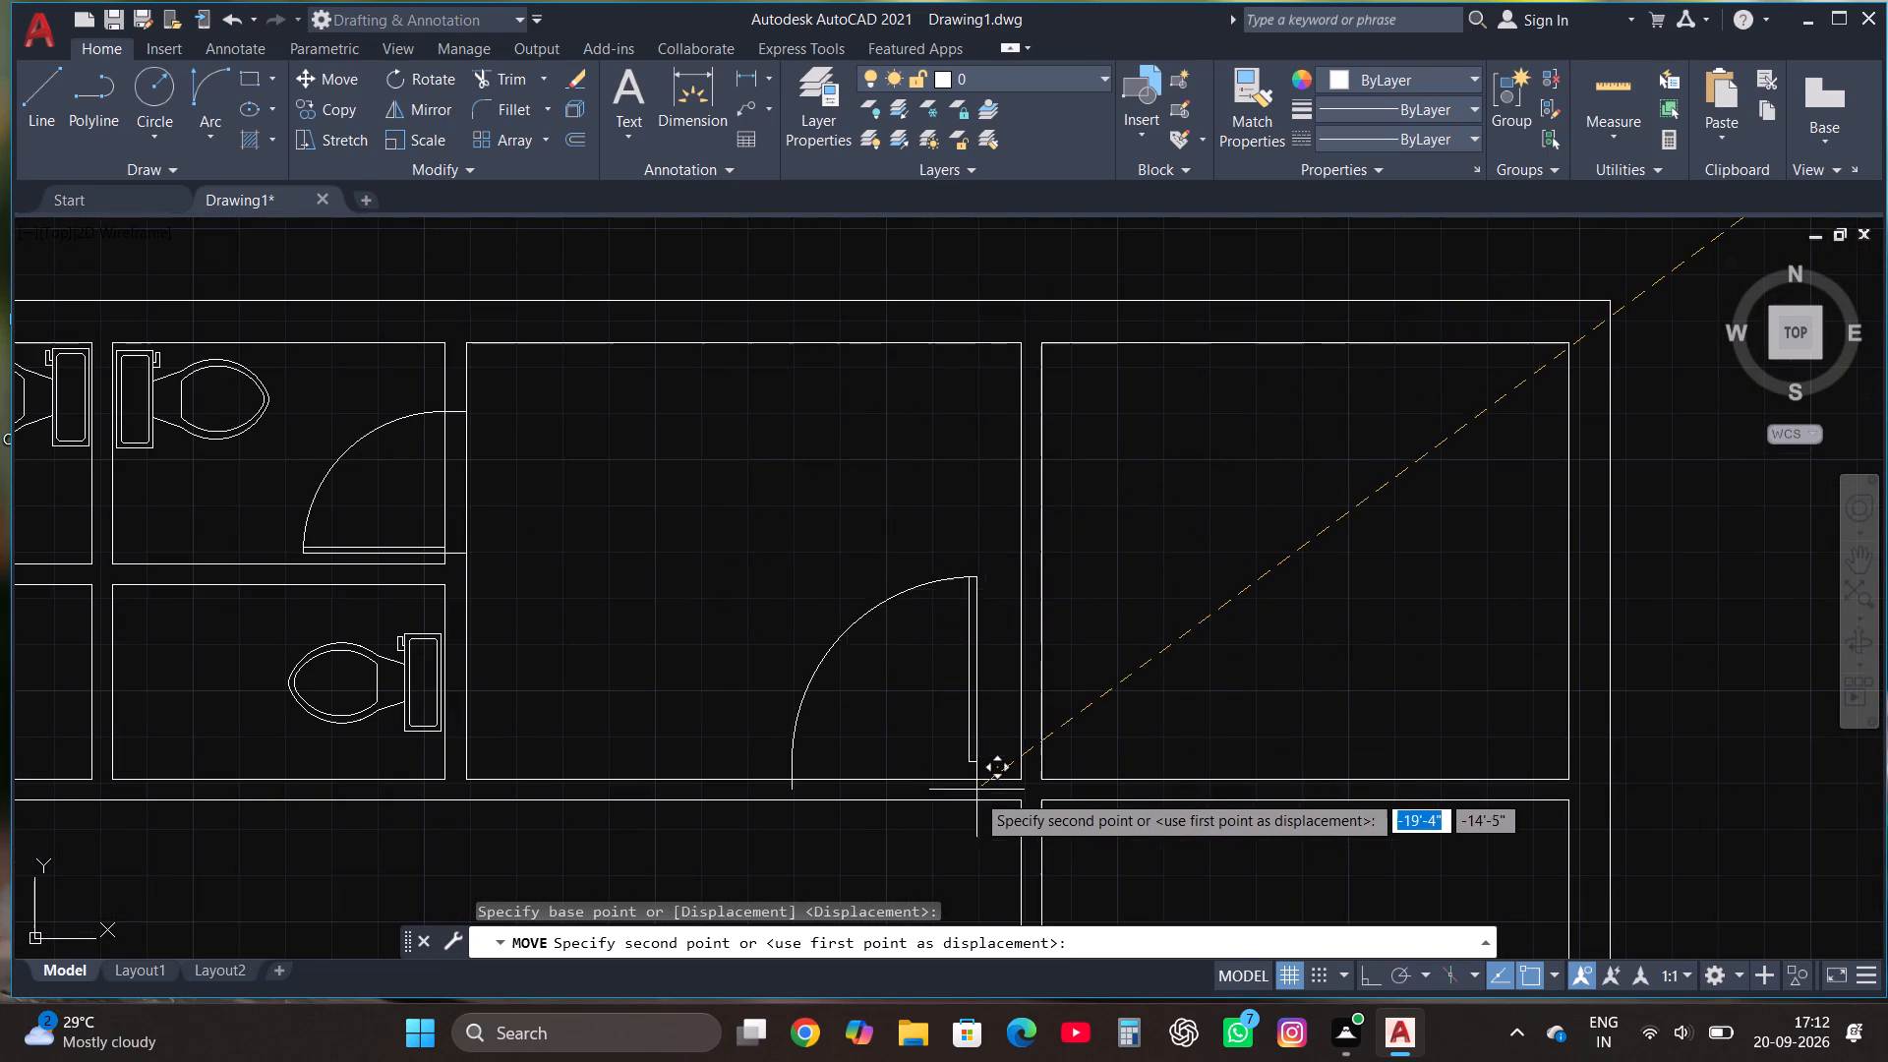
{"action": "left_click", "coordinate": [967, 798]}
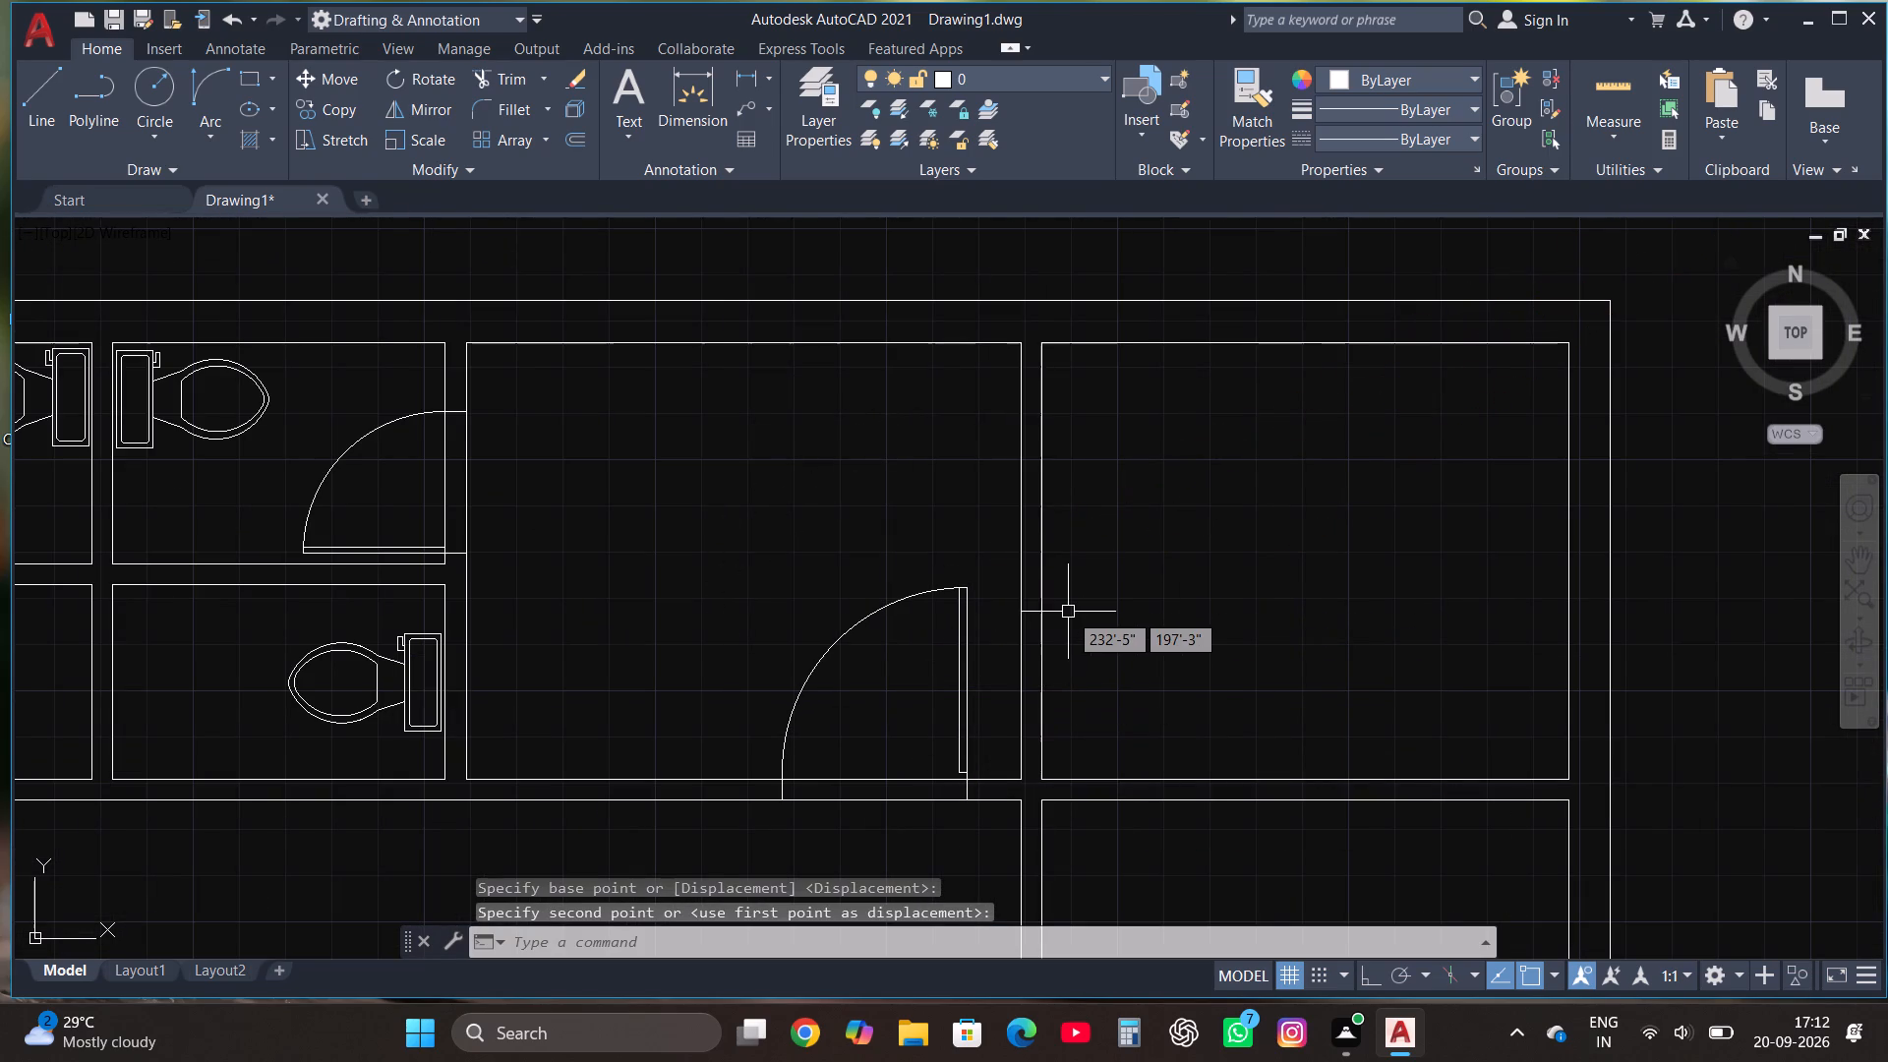
Draw a rectangle in the southeast corner of the large southern hall, its west side in line with the west end of the door to the north.
{"action": "scroll", "coordinate": [1068, 612], "scroll_direction": "down", "scroll_amount": 3}
{"action": "left_click", "coordinate": [246, 74]}
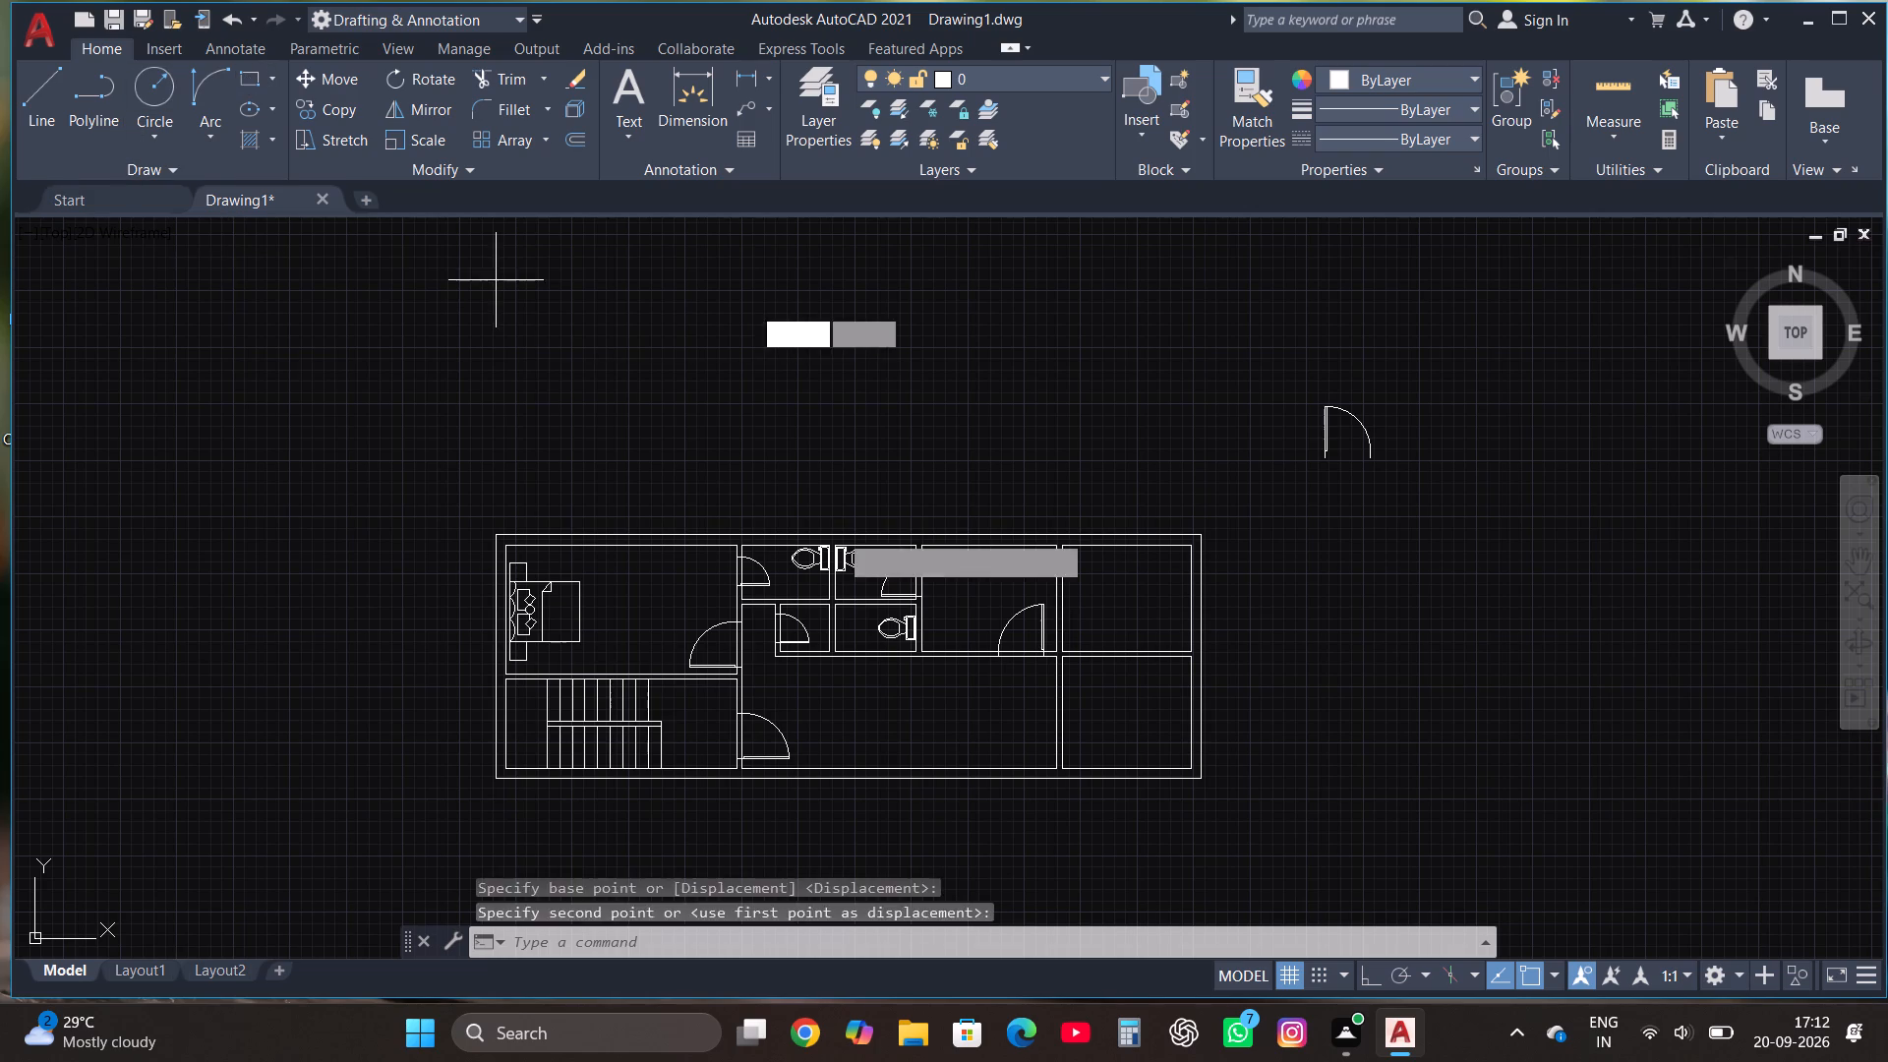
{"action": "scroll", "coordinate": [1038, 799], "scroll_direction": "up", "scroll_amount": 3}
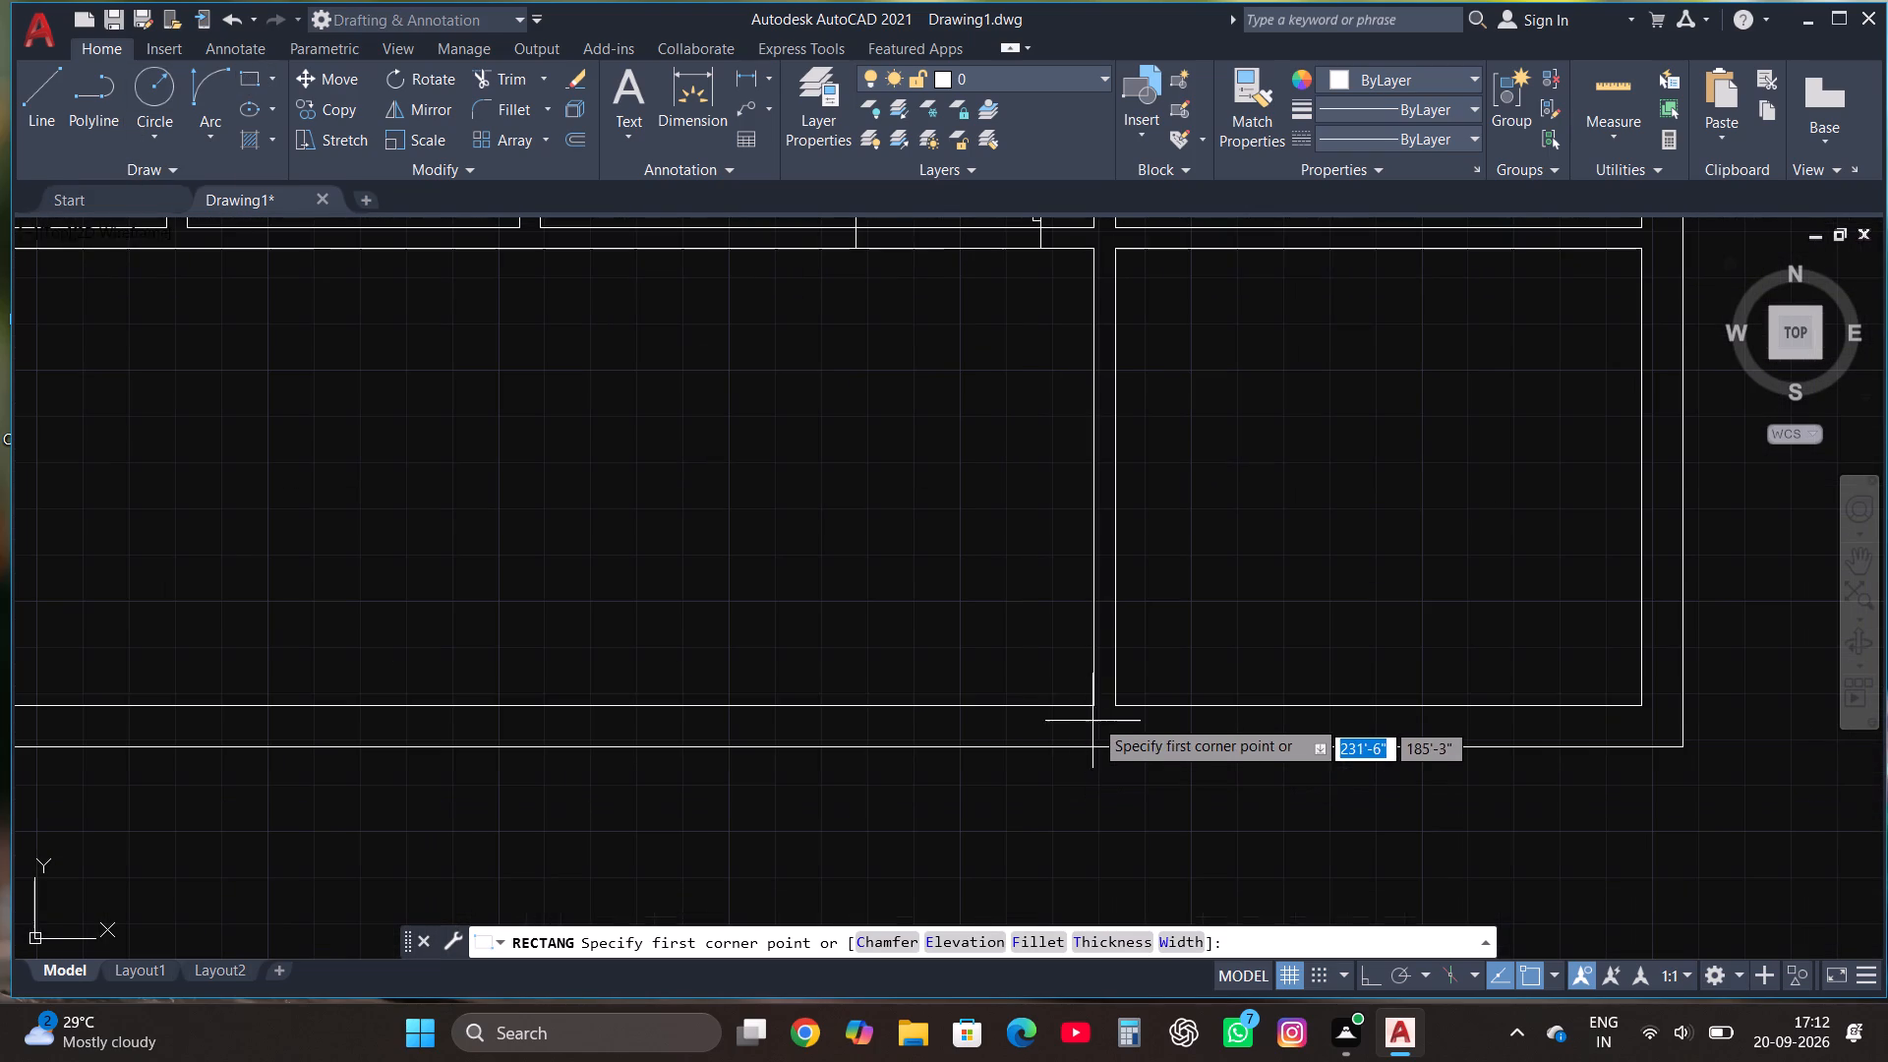
{"action": "left_click", "coordinate": [1094, 703]}
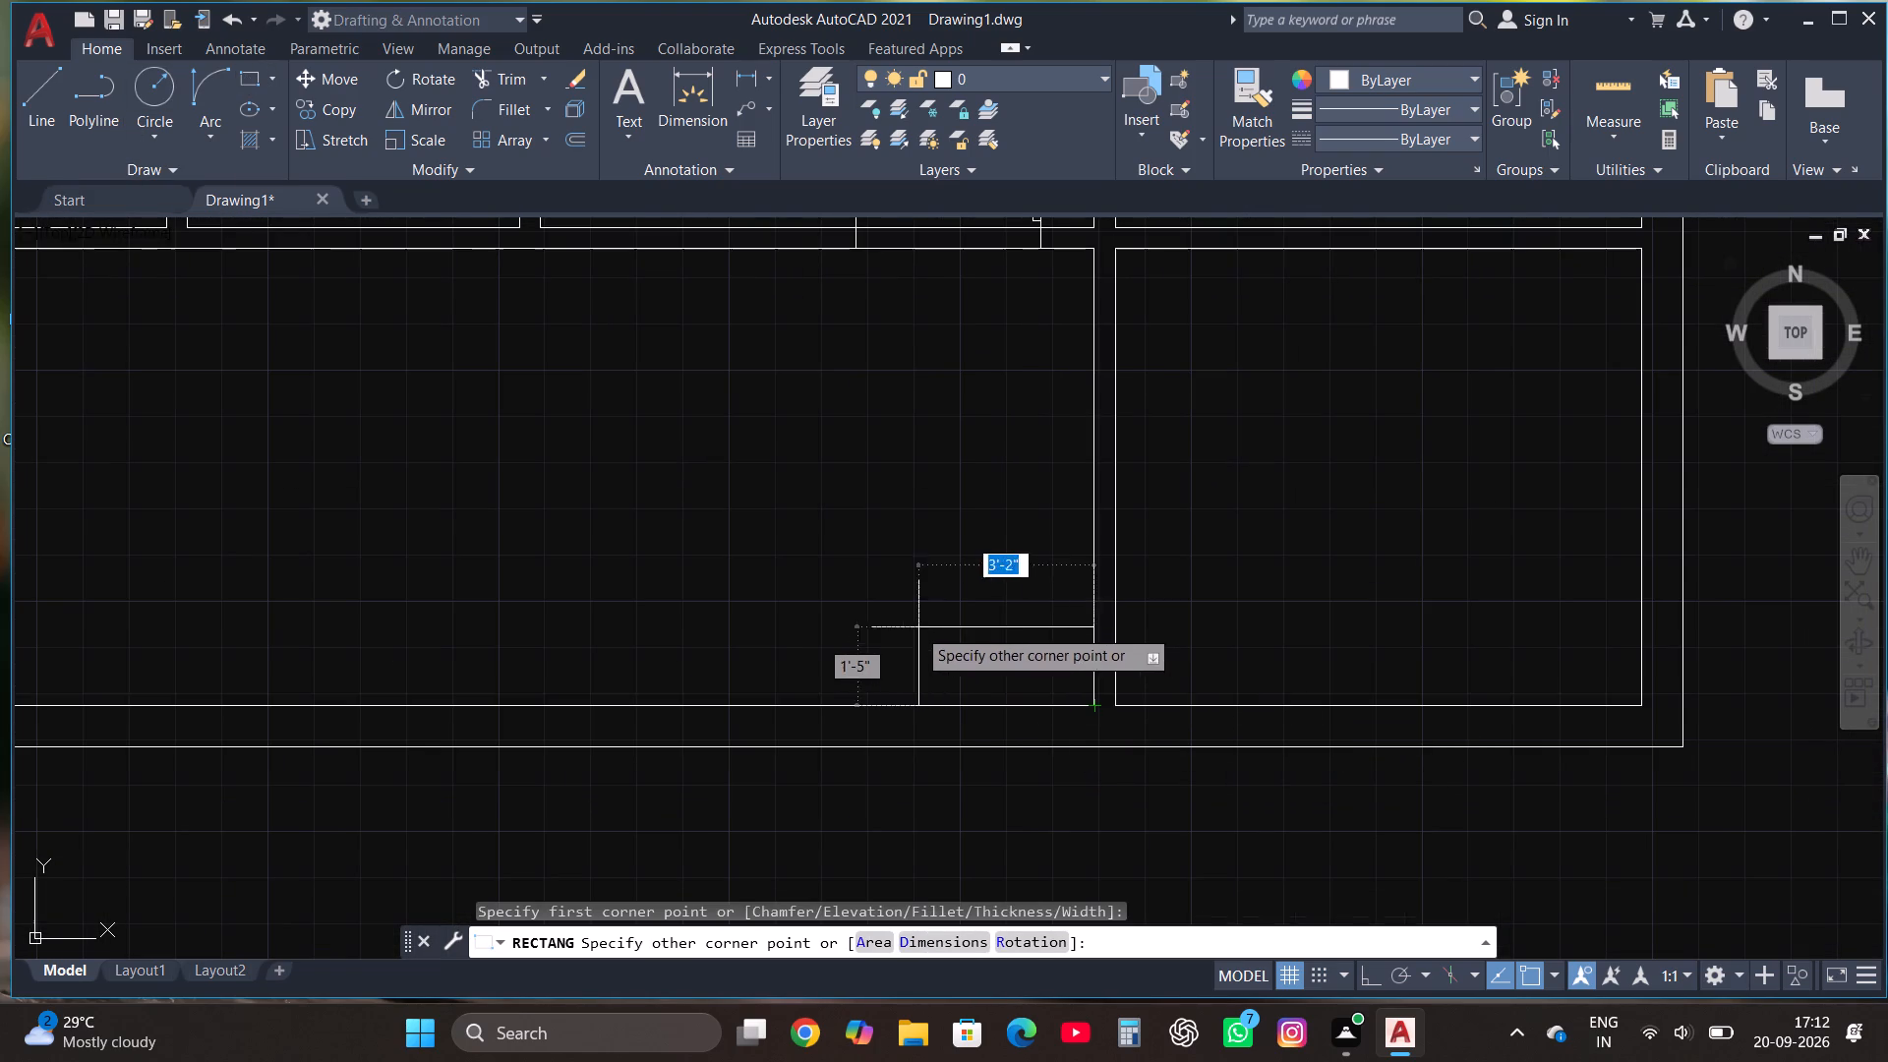
{"action": "left_click", "coordinate": [856, 580]}
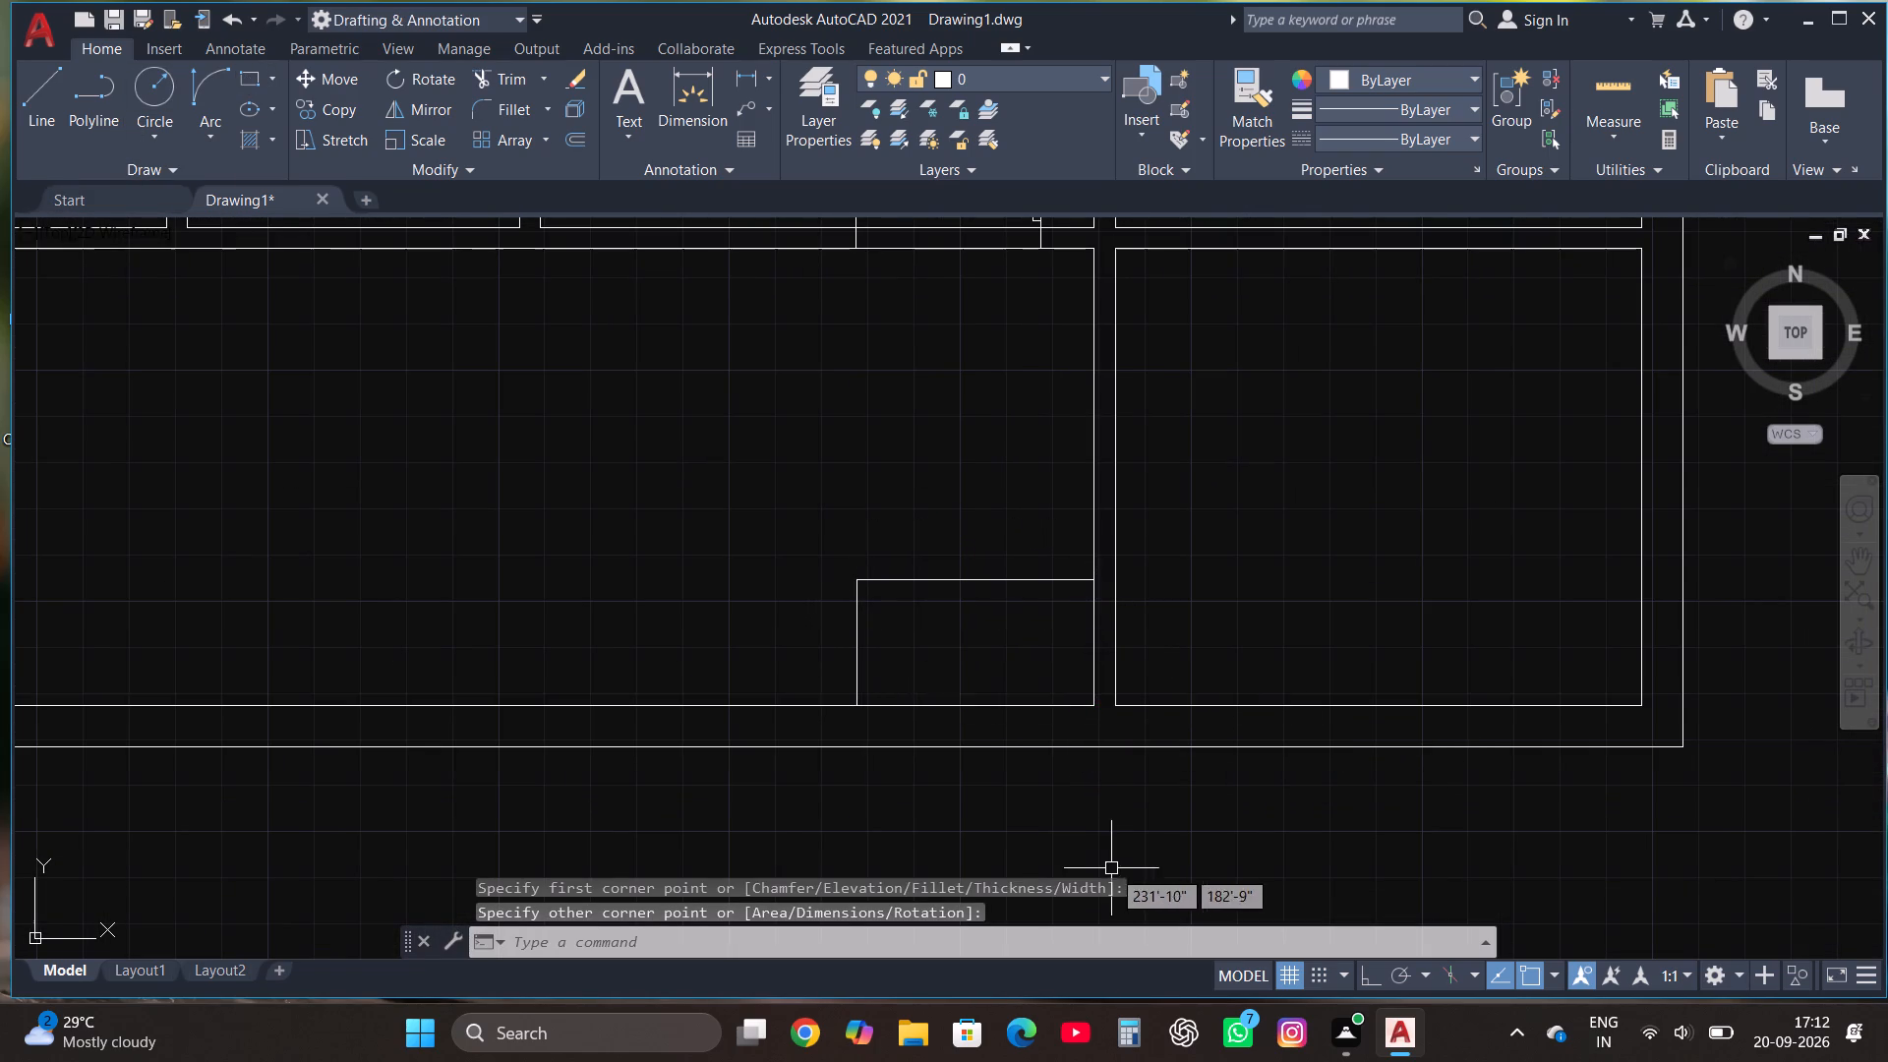
Trim the wall lines crossing the six door openings of the bedroom, northern toilets, small room, stair room and room east of the toilets.
{"action": "scroll", "coordinate": [1112, 870], "scroll_direction": "down", "scroll_amount": 2}
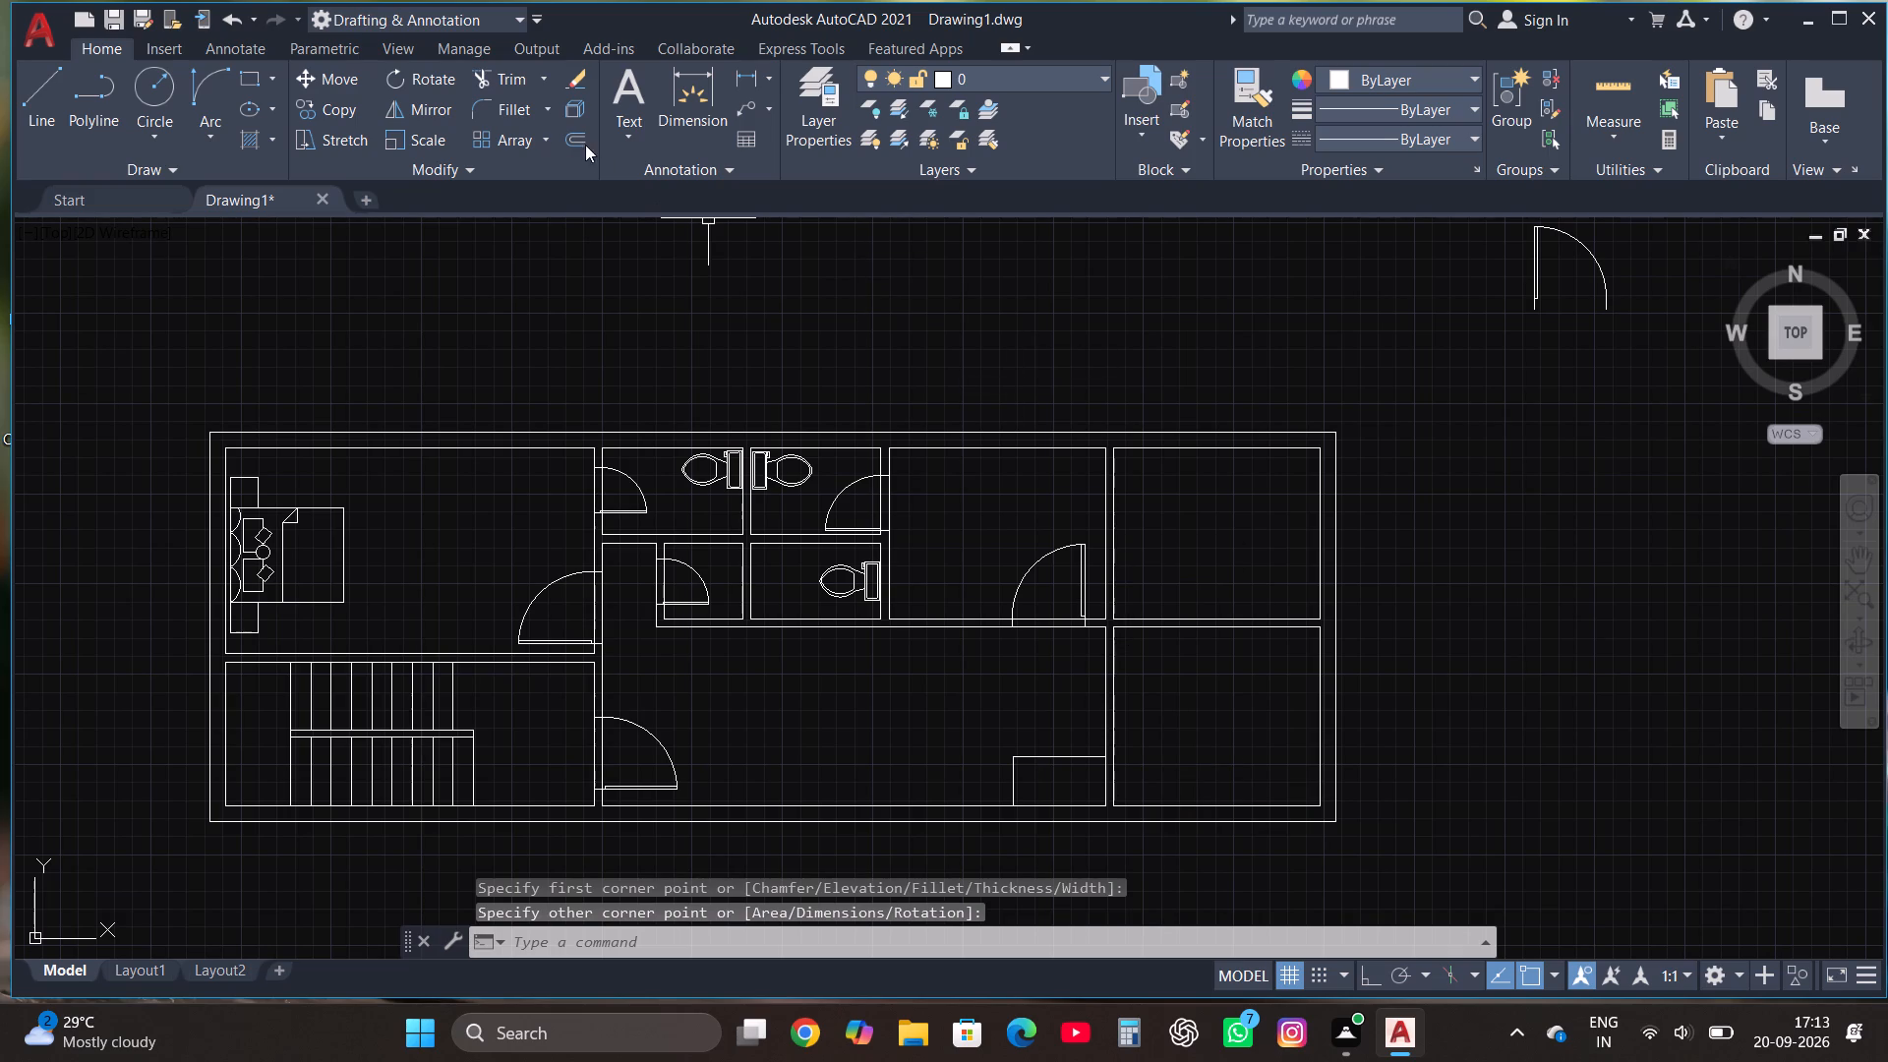
{"action": "left_click", "coordinate": [522, 86]}
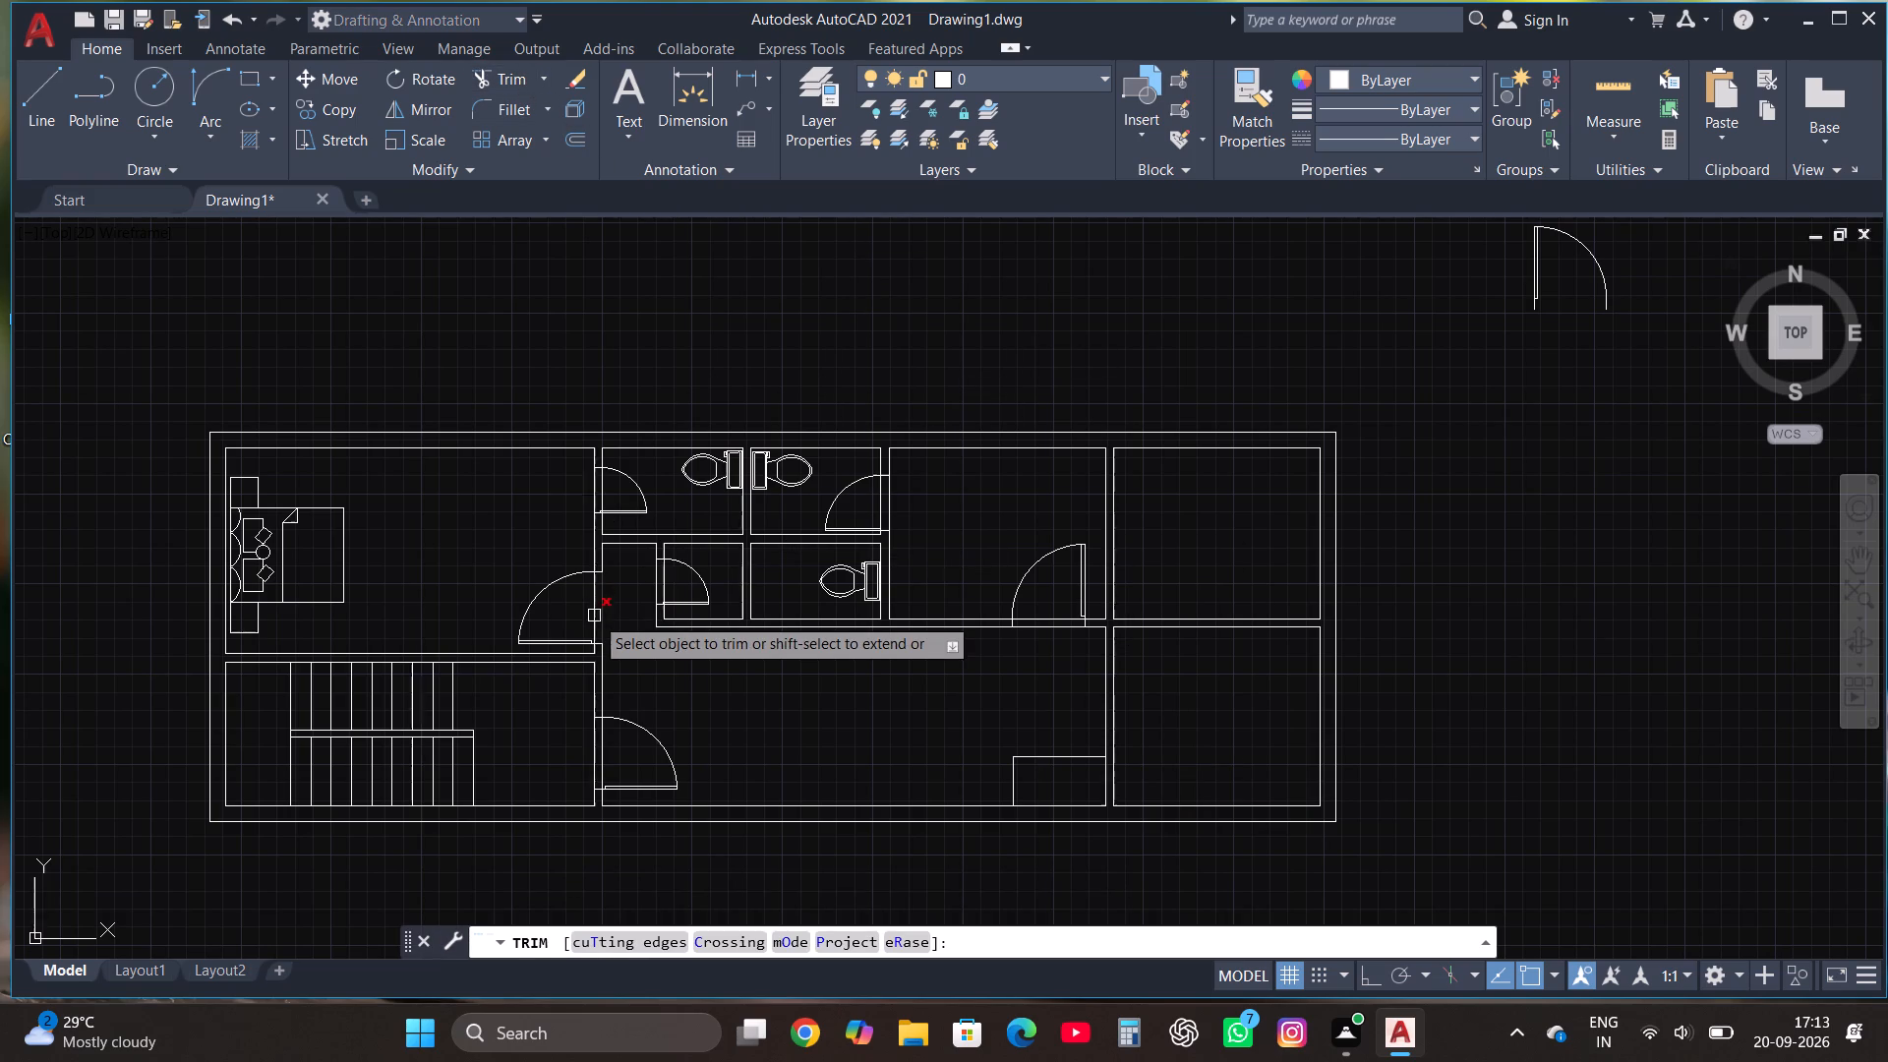
{"action": "left_click", "coordinate": [594, 616]}
{"action": "left_click", "coordinate": [603, 613]}
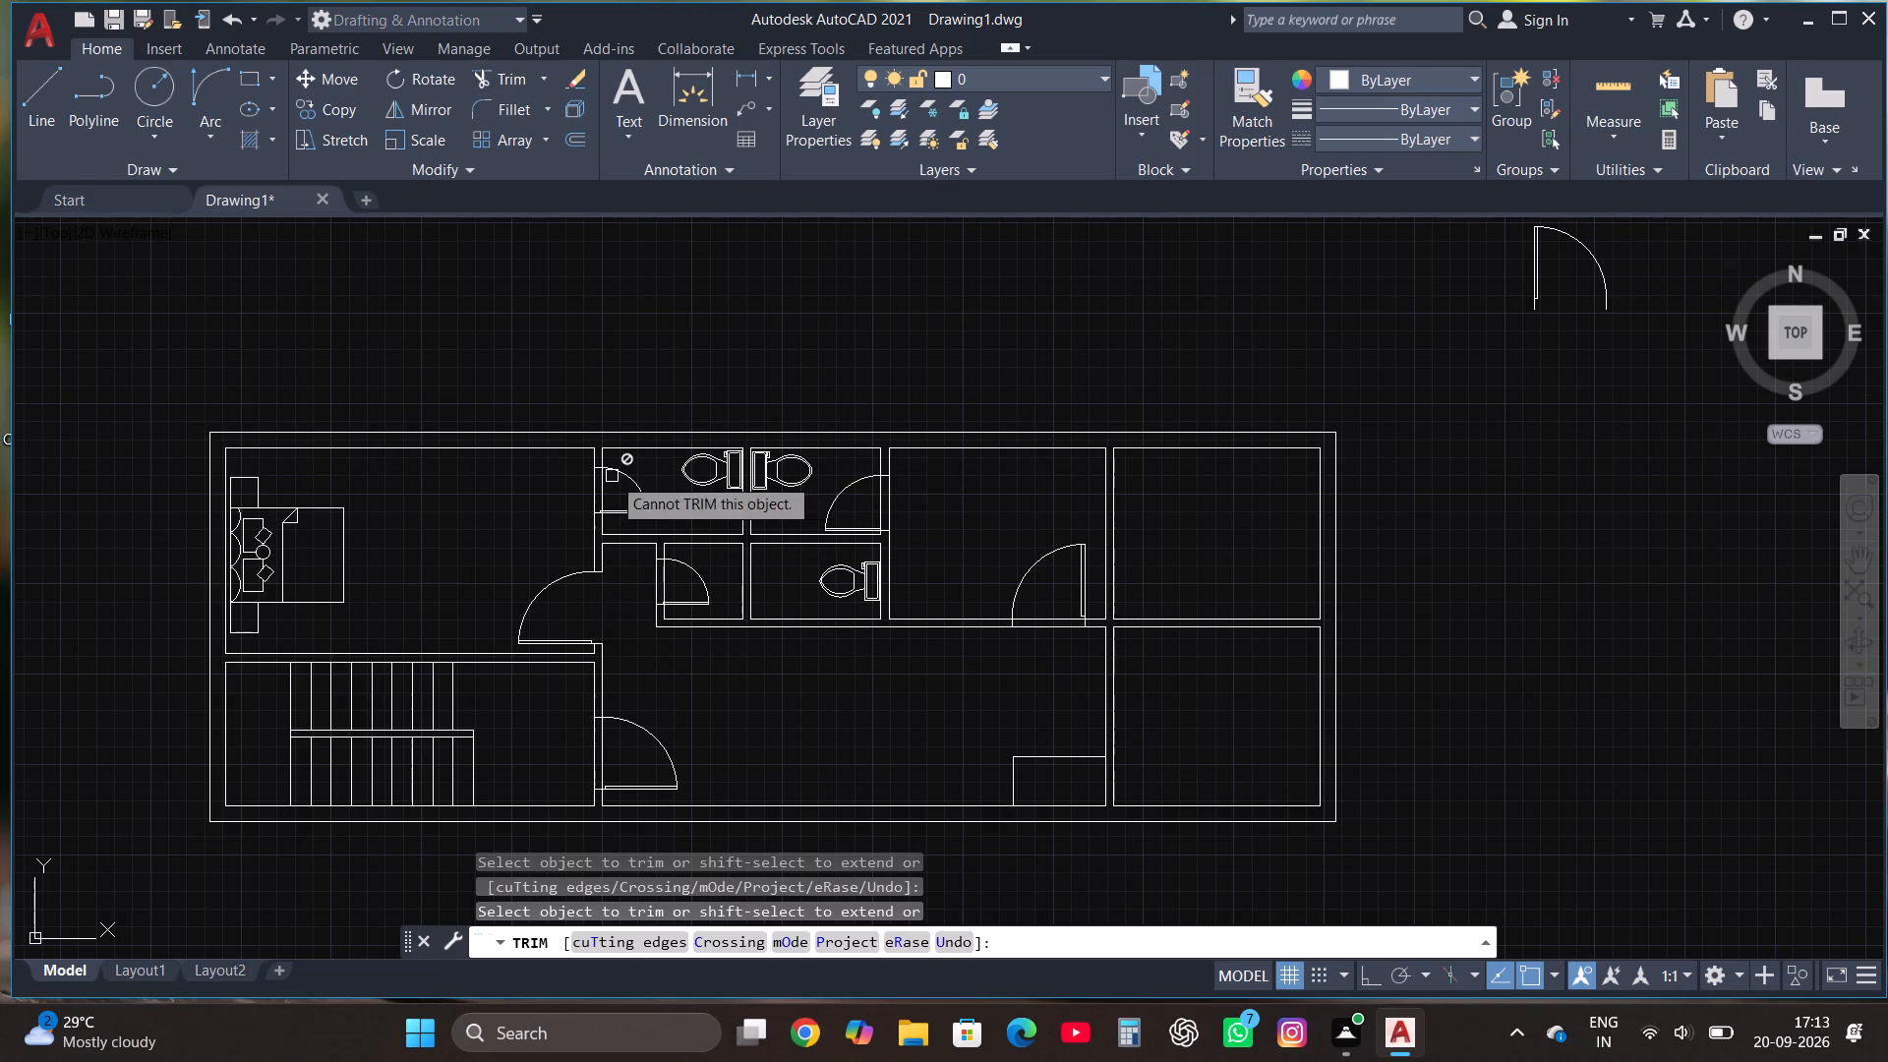
{"action": "left_click", "coordinate": [612, 496]}
{"action": "left_click", "coordinate": [560, 480]}
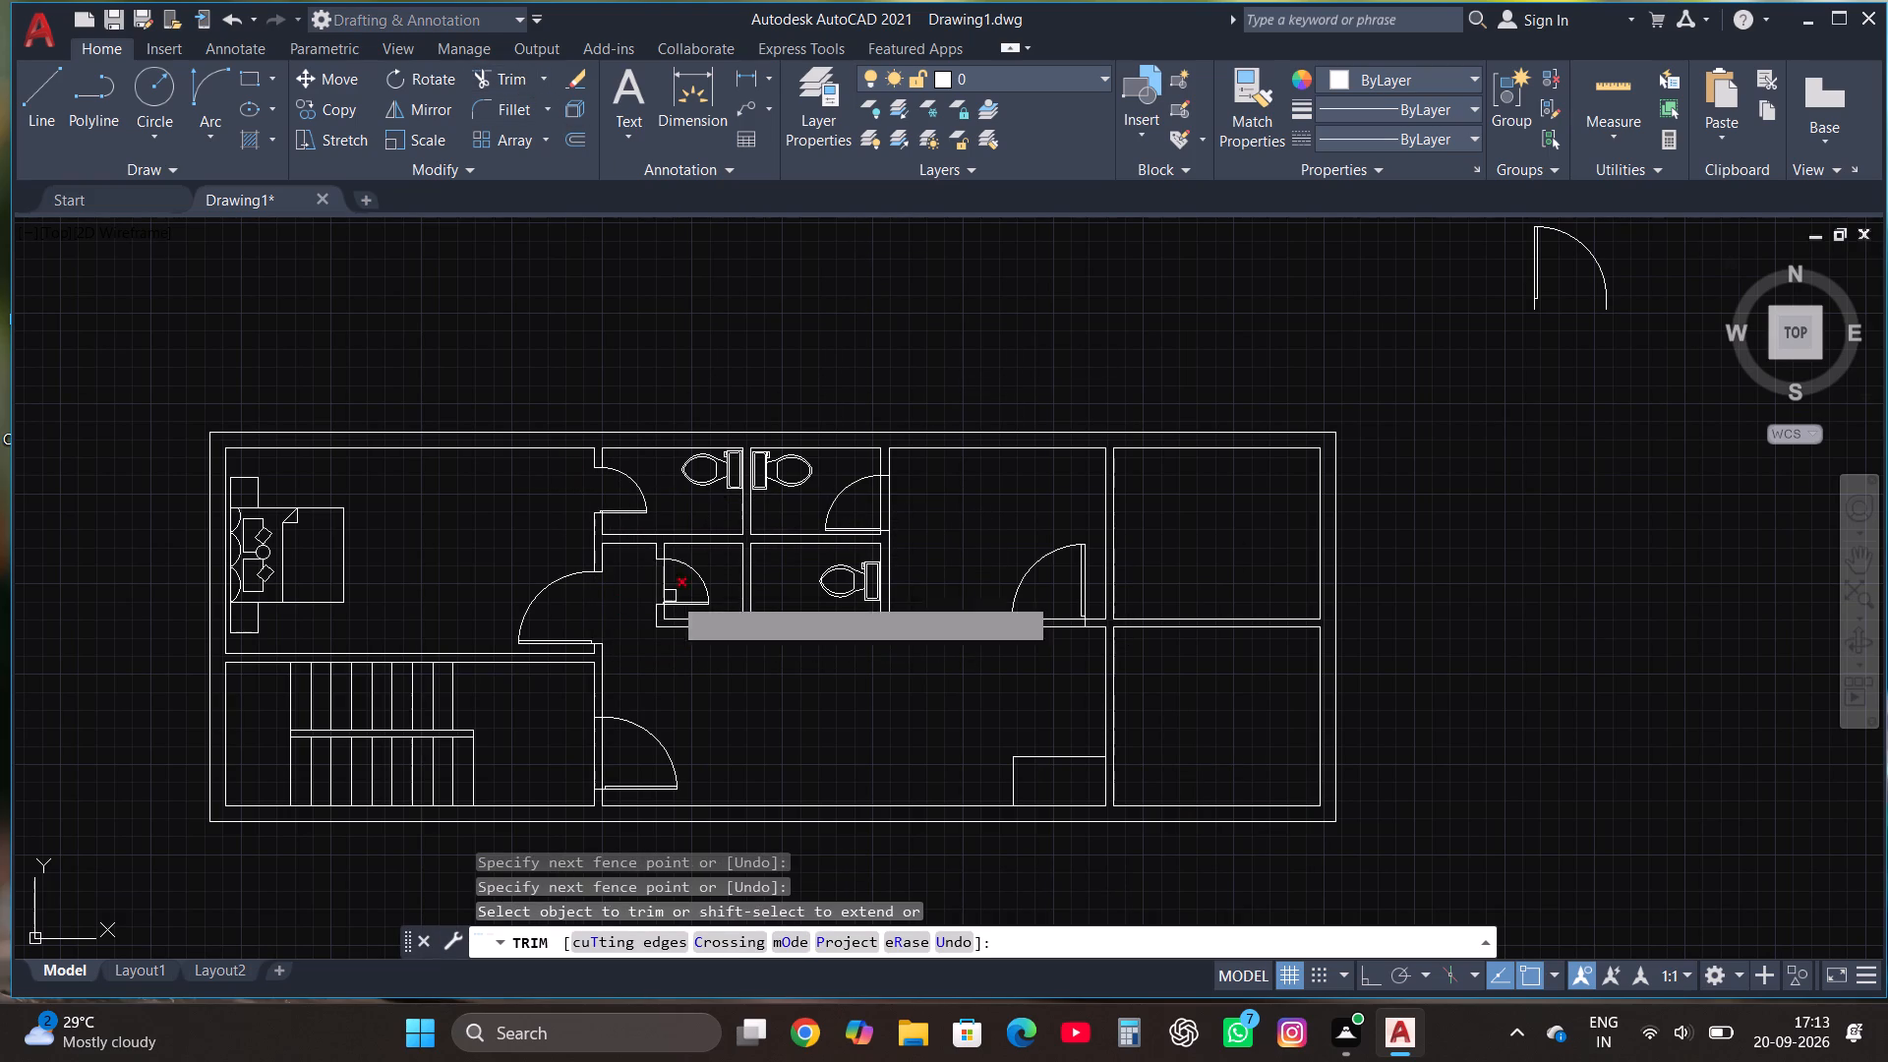
{"action": "left_click", "coordinate": [679, 587]}
{"action": "left_click", "coordinate": [632, 578]}
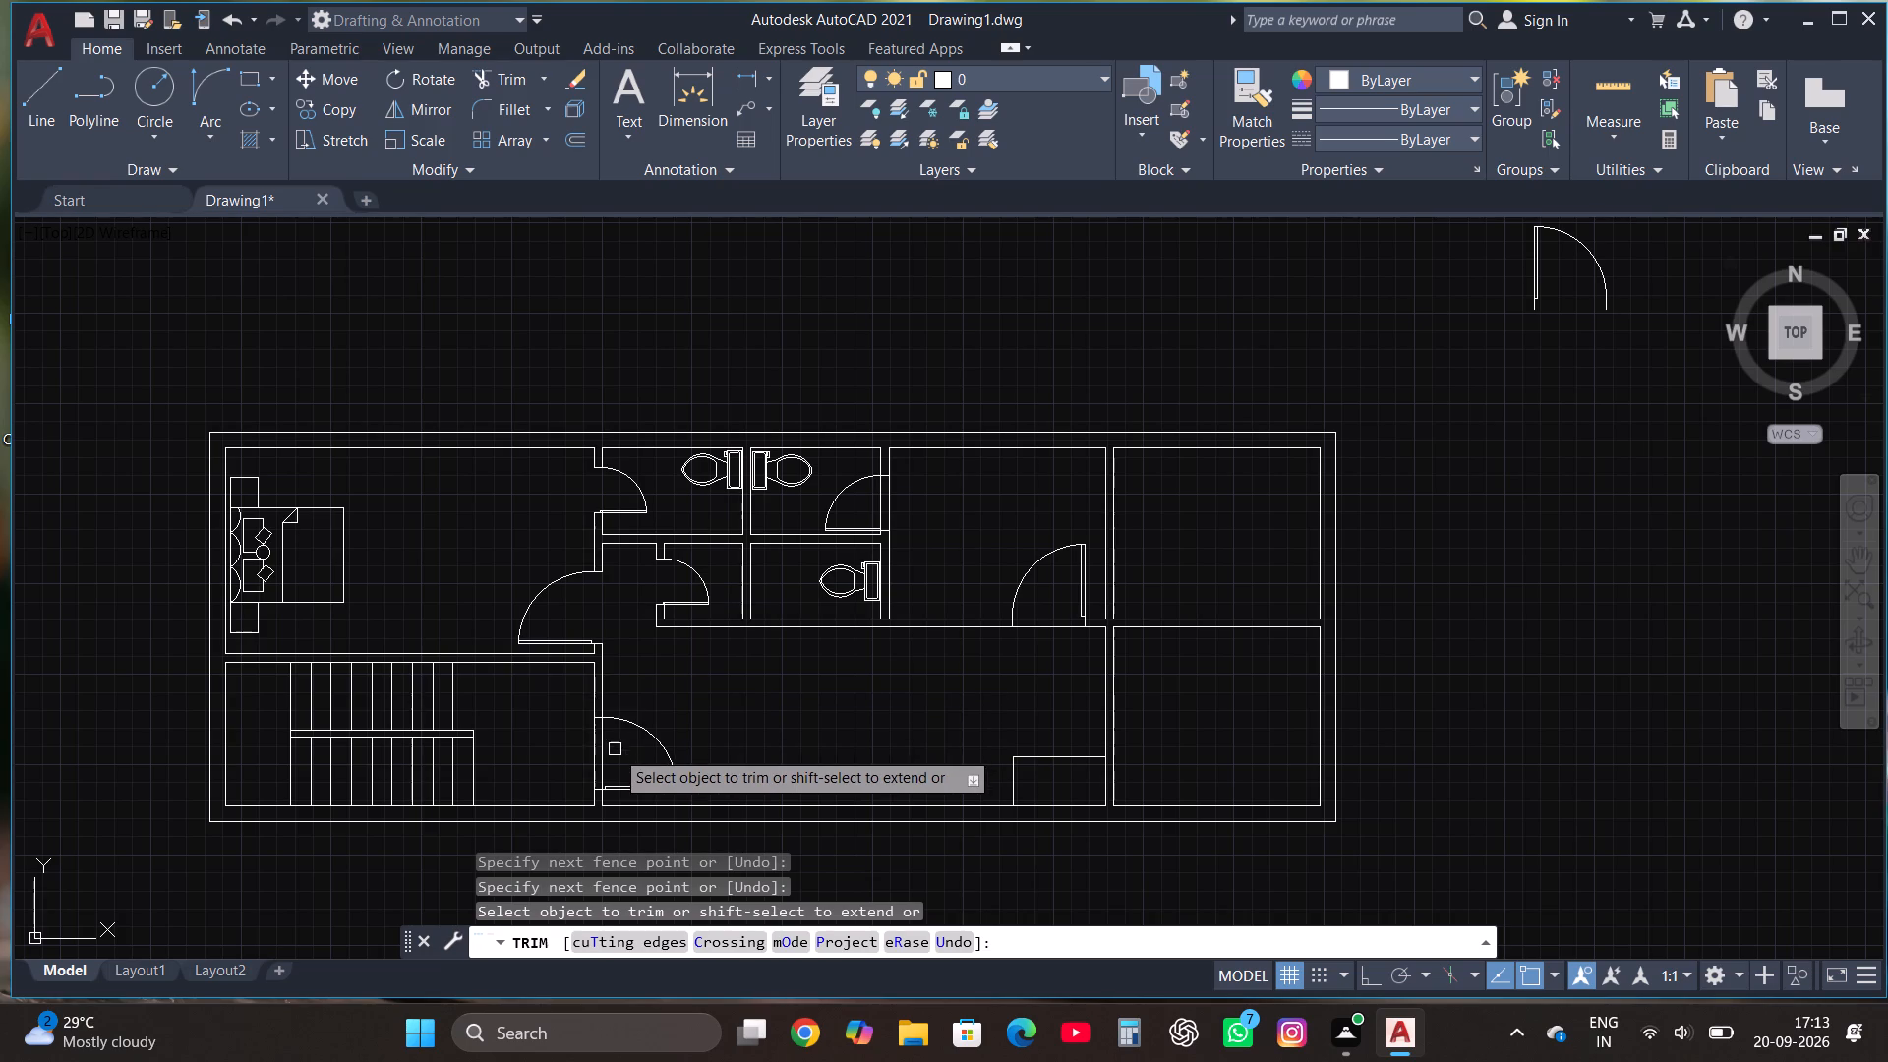
{"action": "left_click", "coordinate": [615, 749]}
{"action": "left_click", "coordinate": [522, 735]}
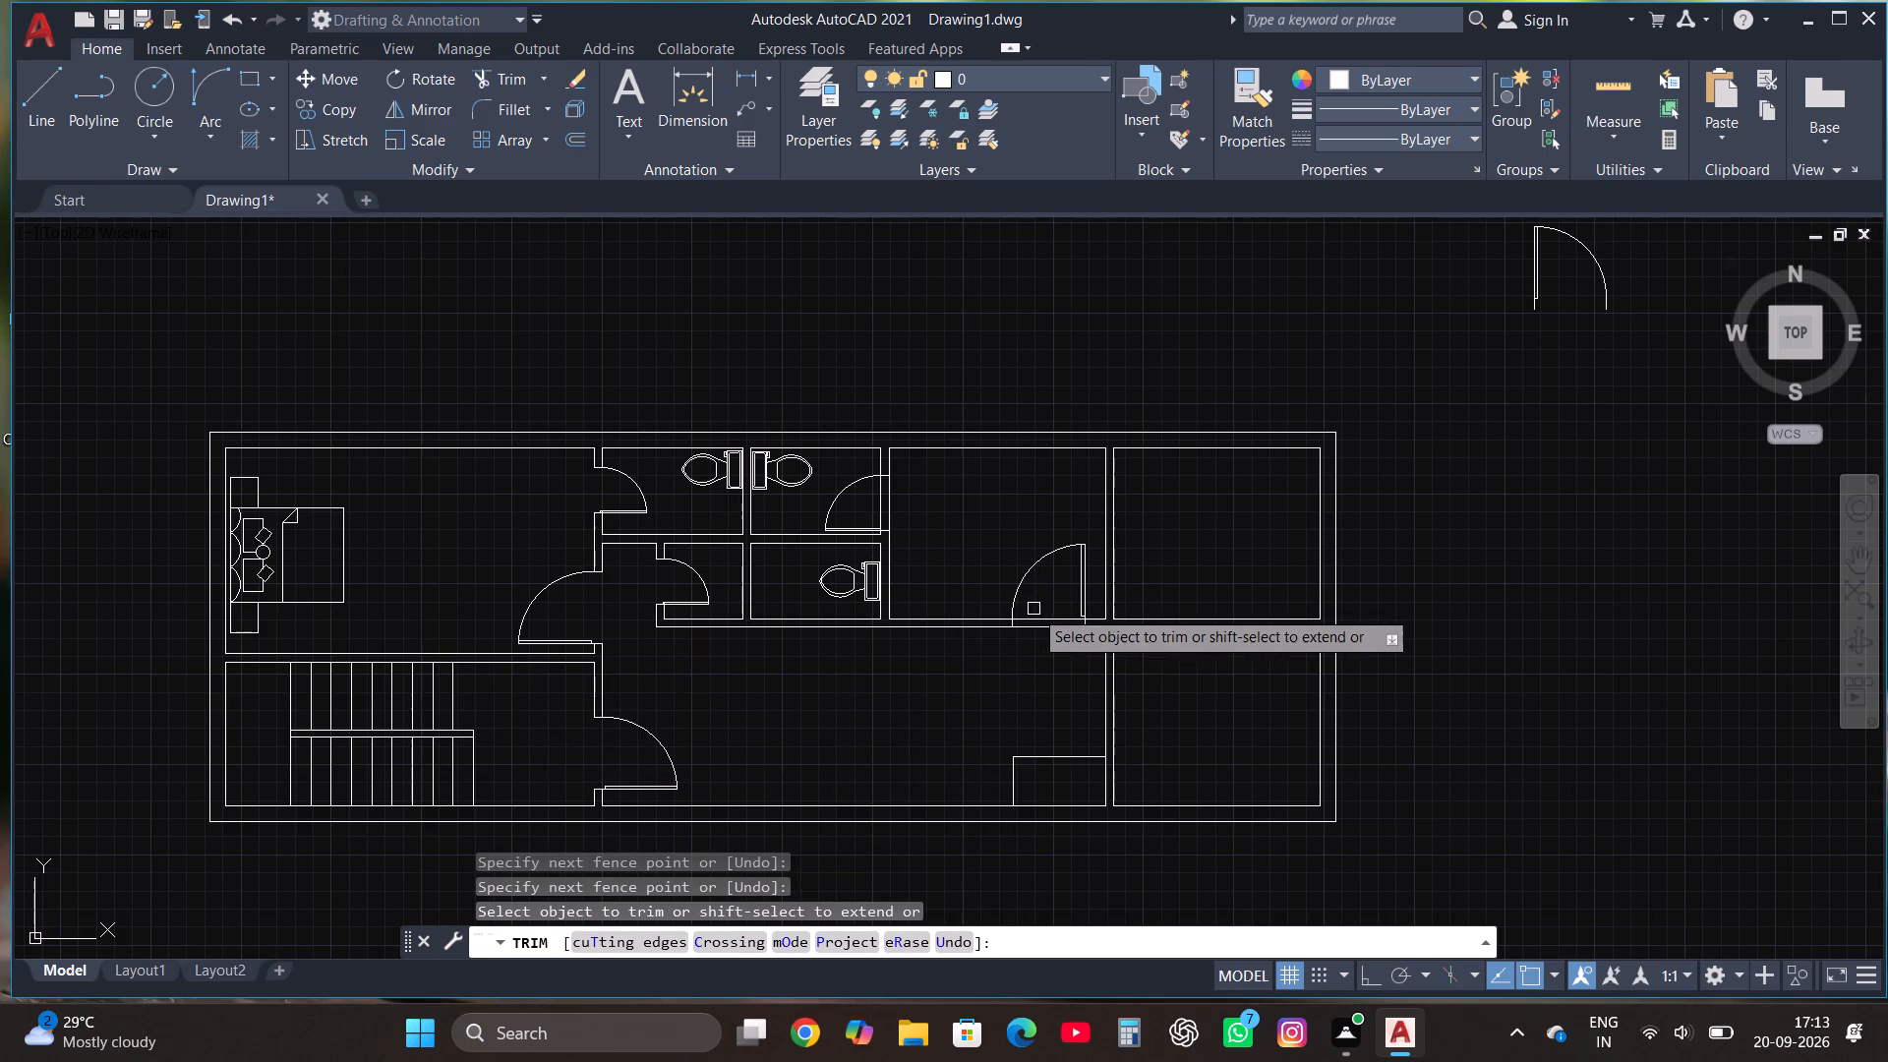
{"action": "left_click", "coordinate": [1035, 611]}
{"action": "left_click", "coordinate": [1043, 675]}
{"action": "left_click", "coordinate": [853, 508]}
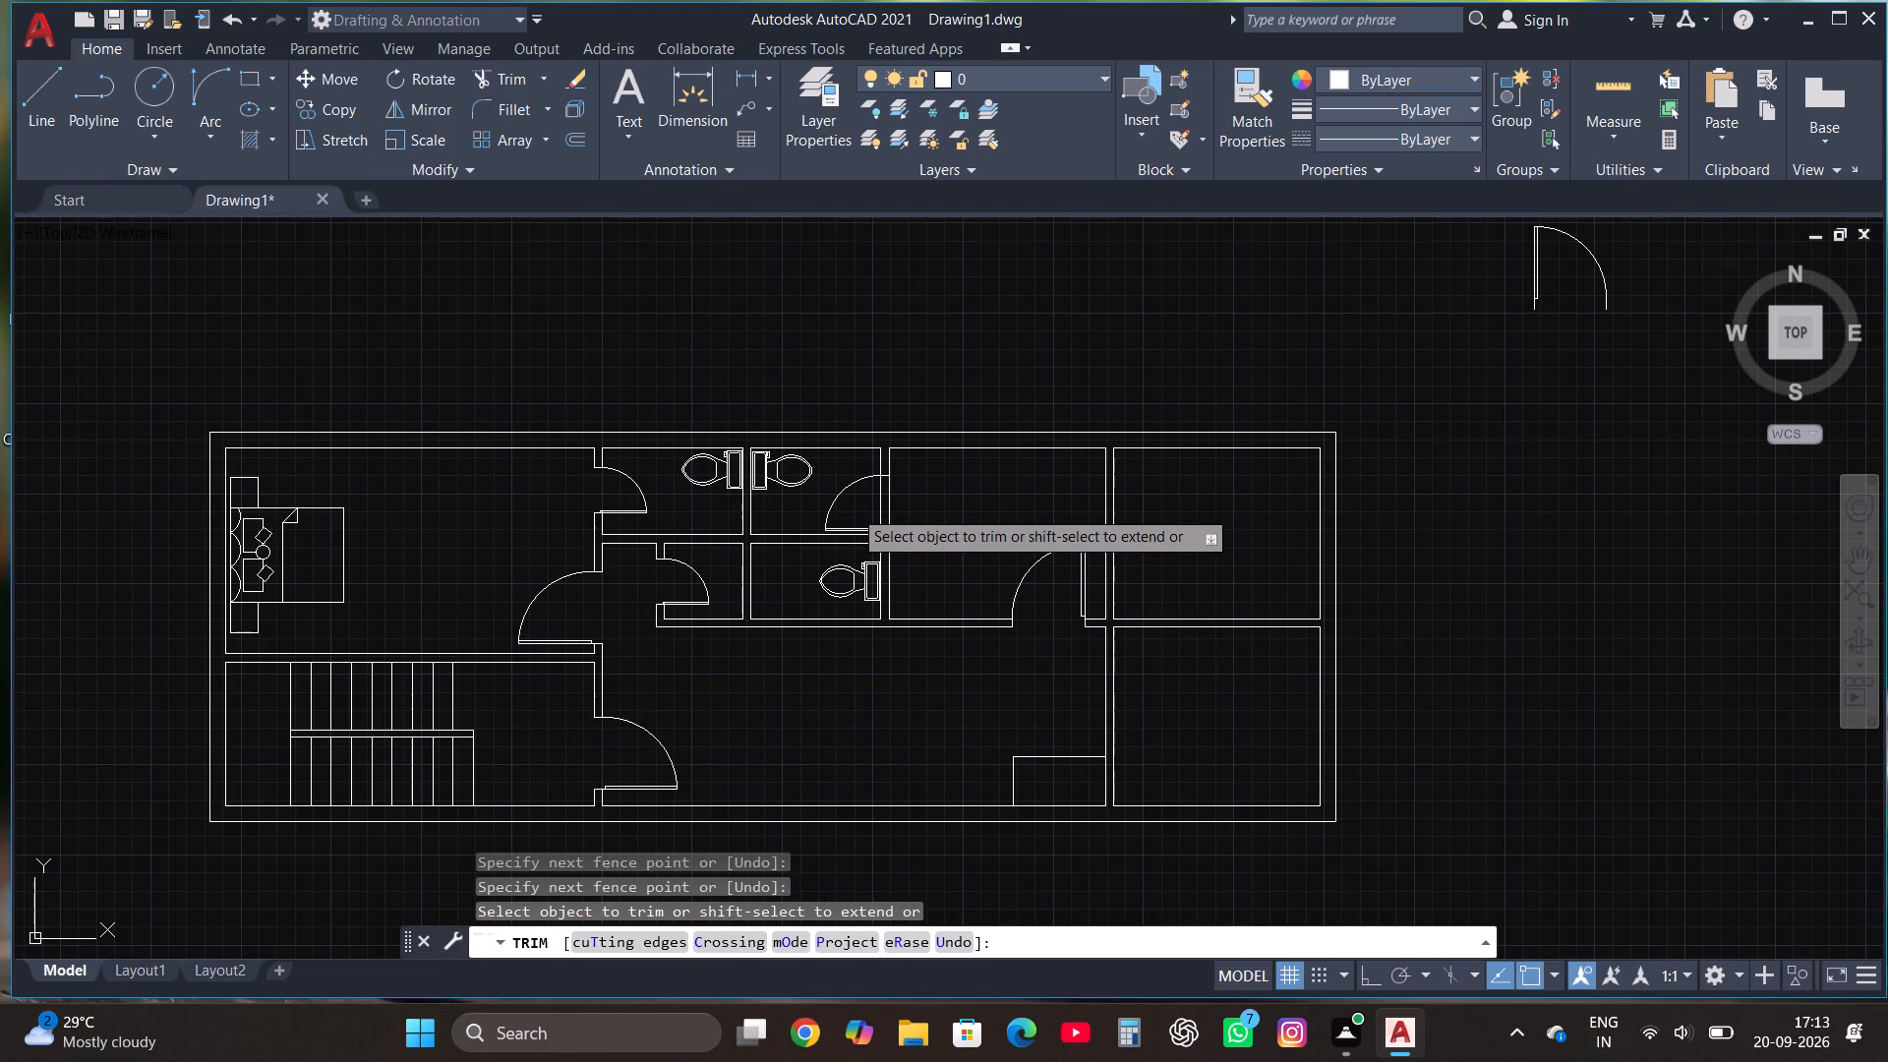
{"action": "left_click", "coordinate": [910, 507]}
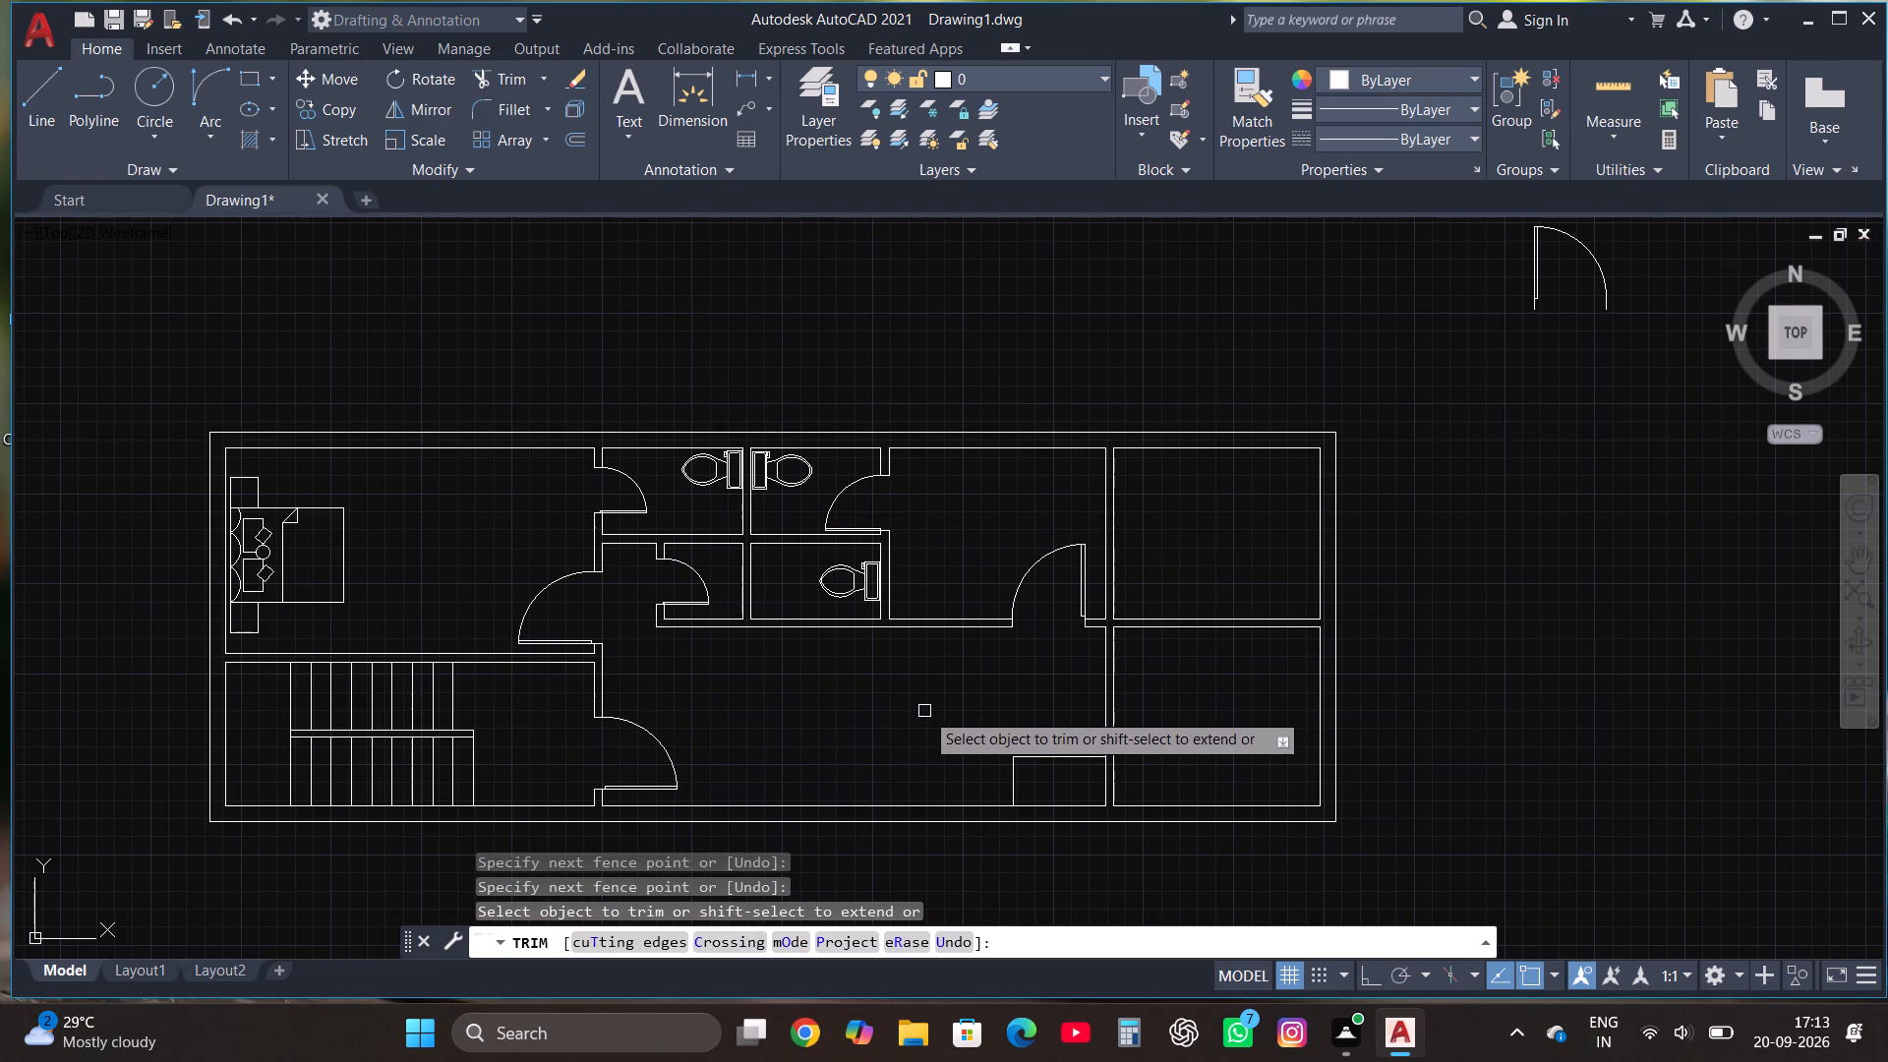
{"action": "key", "text": "Escape"}
With Ortho on, draw a short vertical line north from the lower line of the wall between the two easternmost rooms, about 2'-6" from its east end.
{"action": "scroll", "coordinate": [924, 711], "scroll_direction": "down", "scroll_amount": 1}
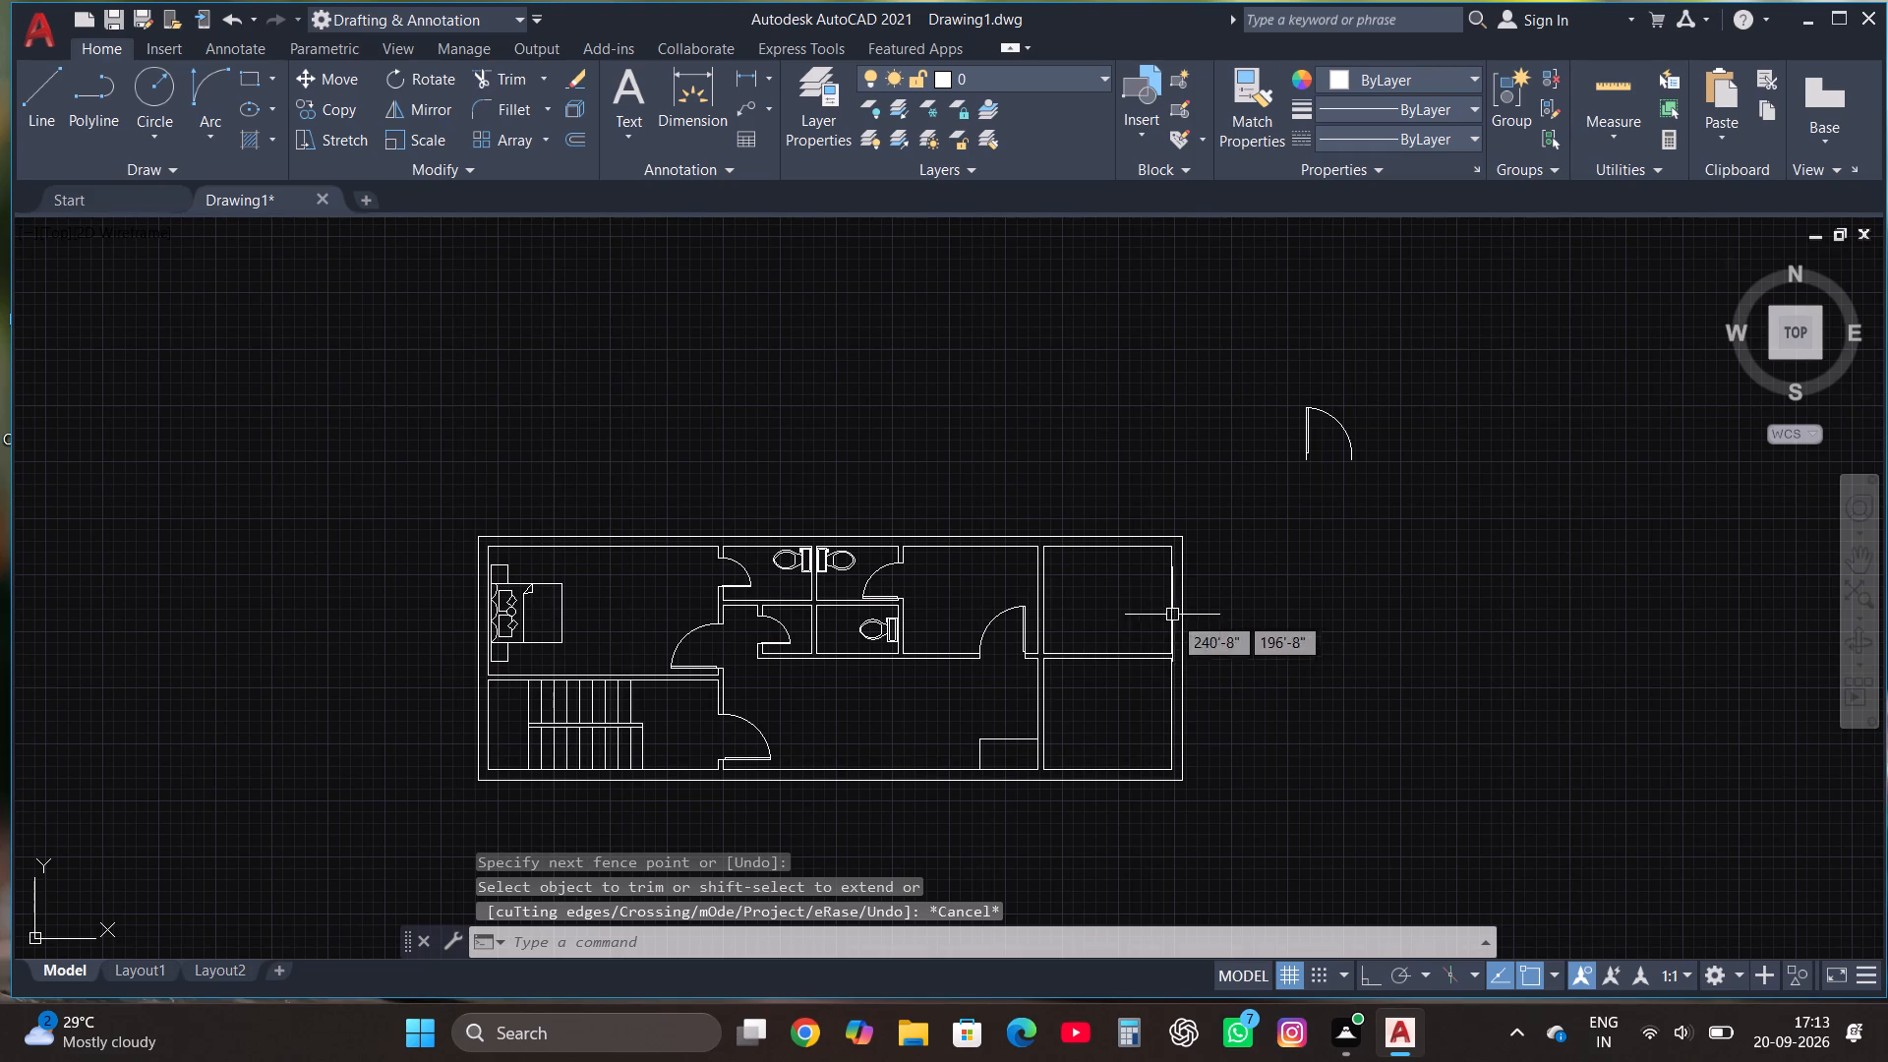
{"action": "scroll", "coordinate": [1203, 622], "scroll_direction": "up", "scroll_amount": 3}
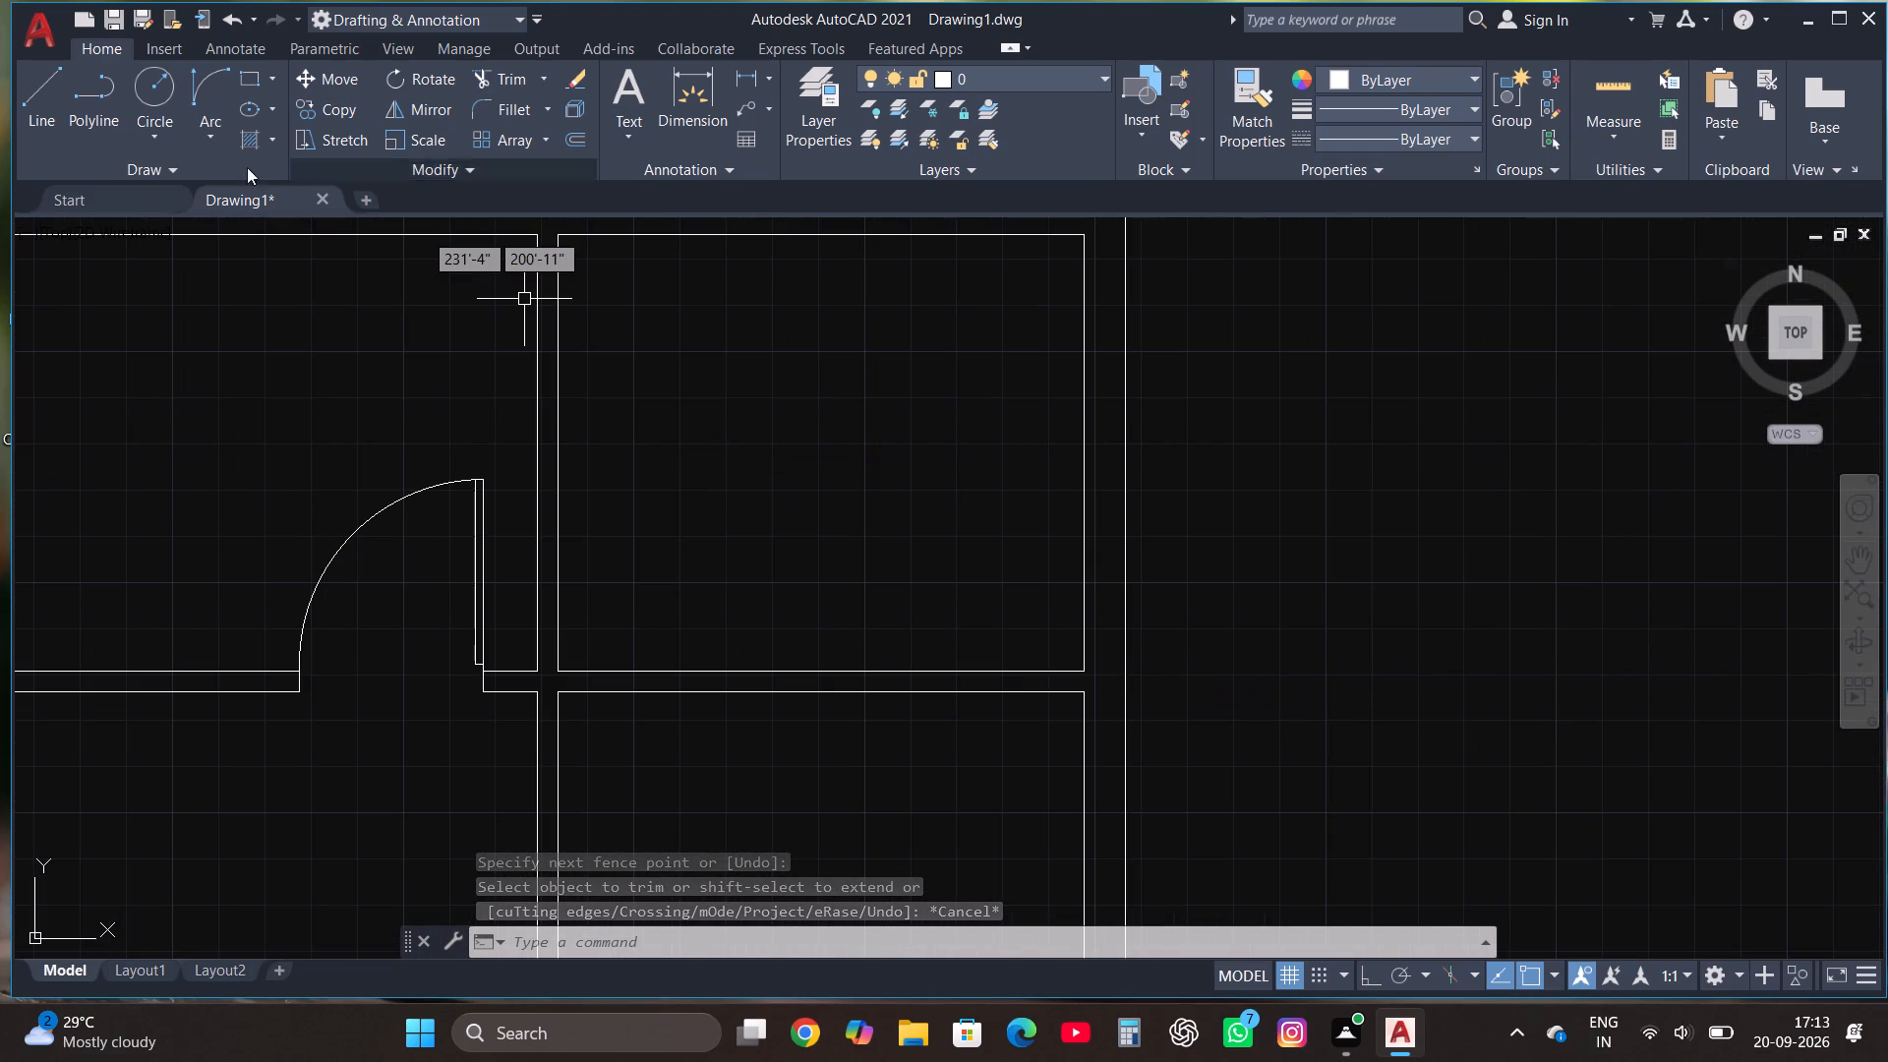
{"action": "left_click", "coordinate": [42, 105]}
{"action": "scroll", "coordinate": [1006, 691], "scroll_direction": "up", "scroll_amount": 1}
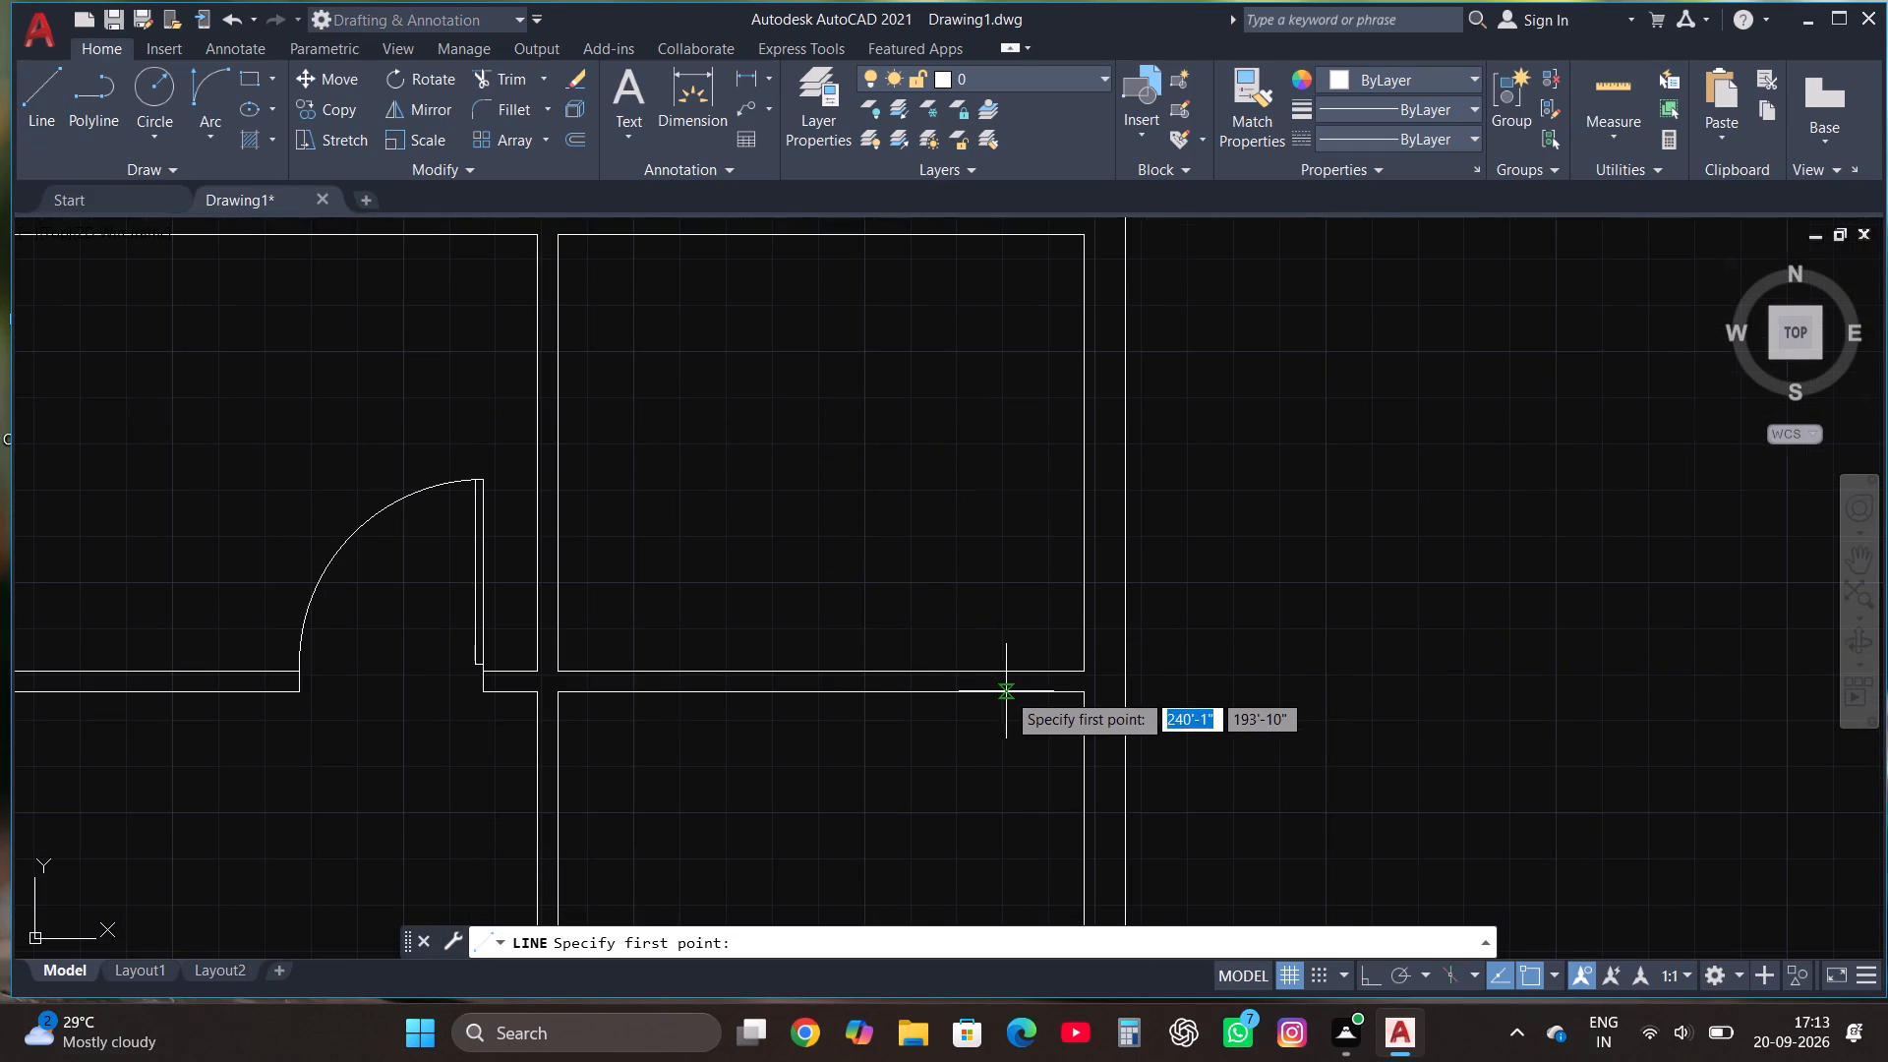
{"action": "left_click", "coordinate": [912, 695]}
{"action": "key", "text": "F8"}
{"action": "left_click", "coordinate": [927, 585]}
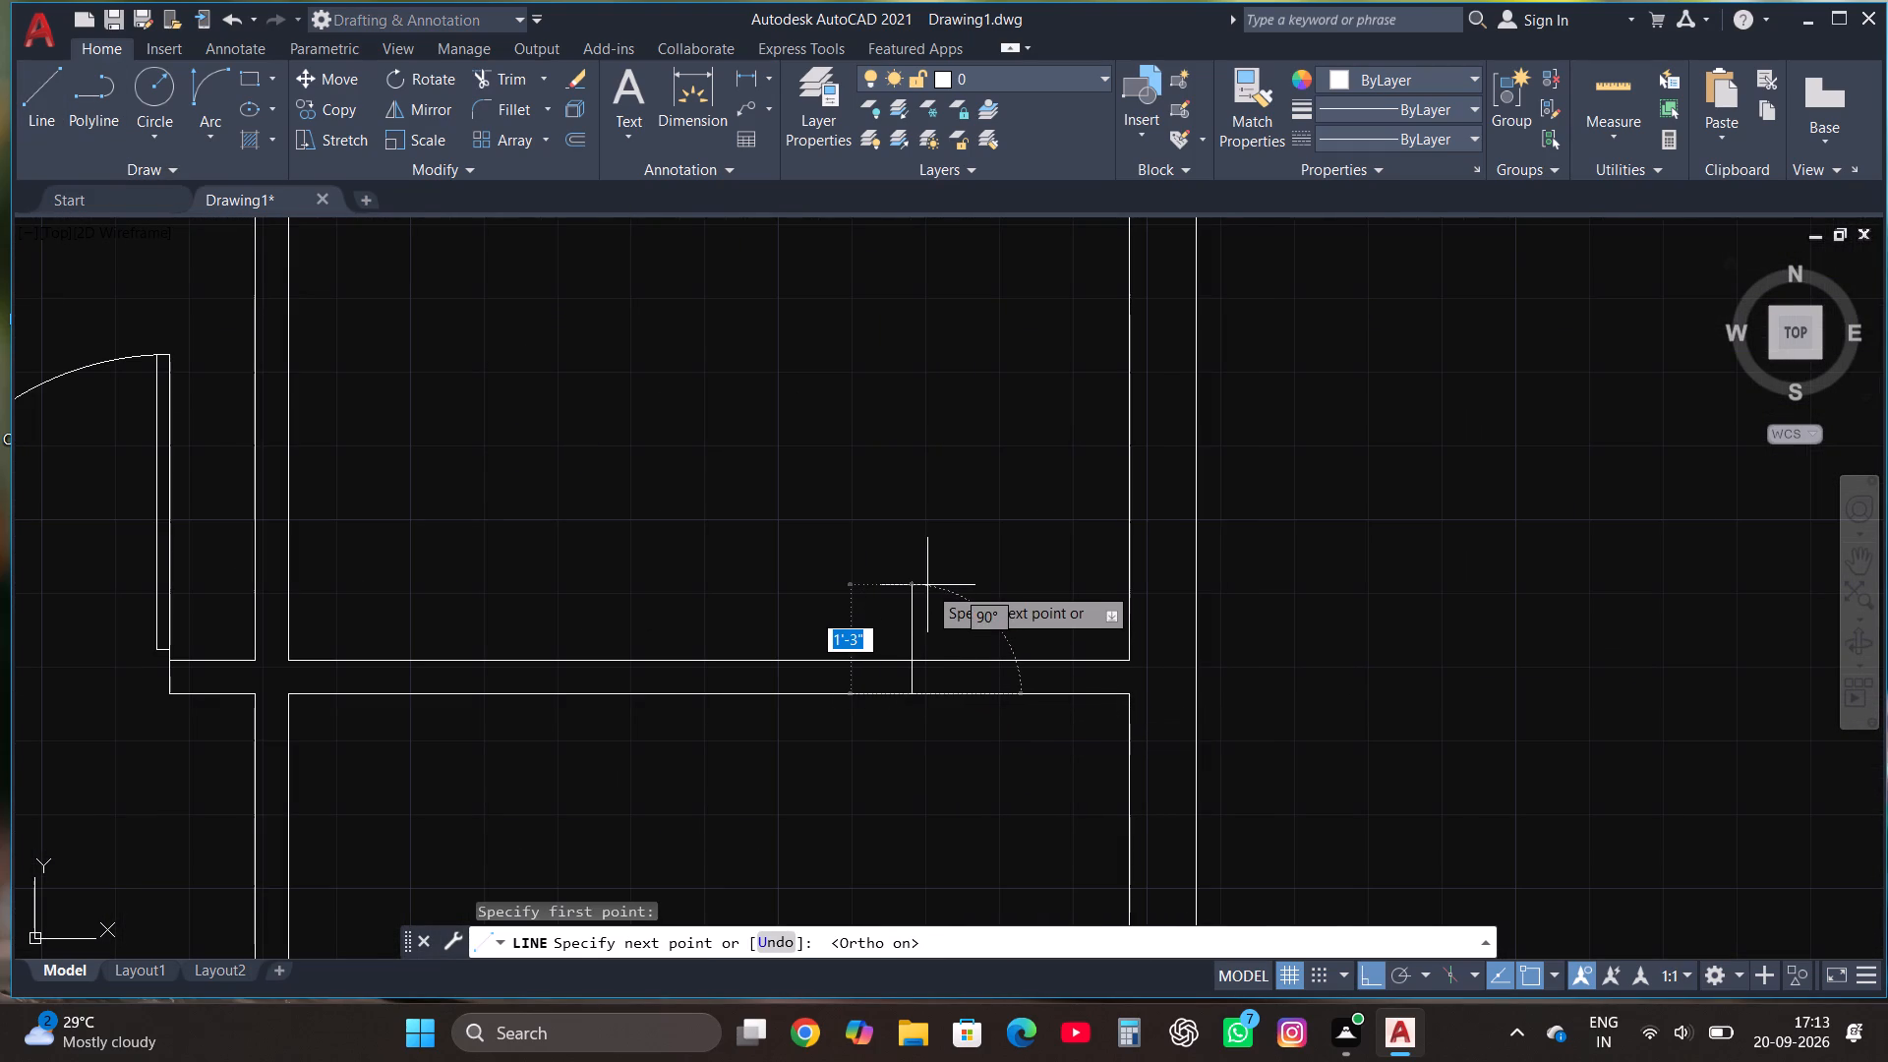
{"action": "key", "text": "Escape"}
{"action": "left_click", "coordinate": [26, 88]}
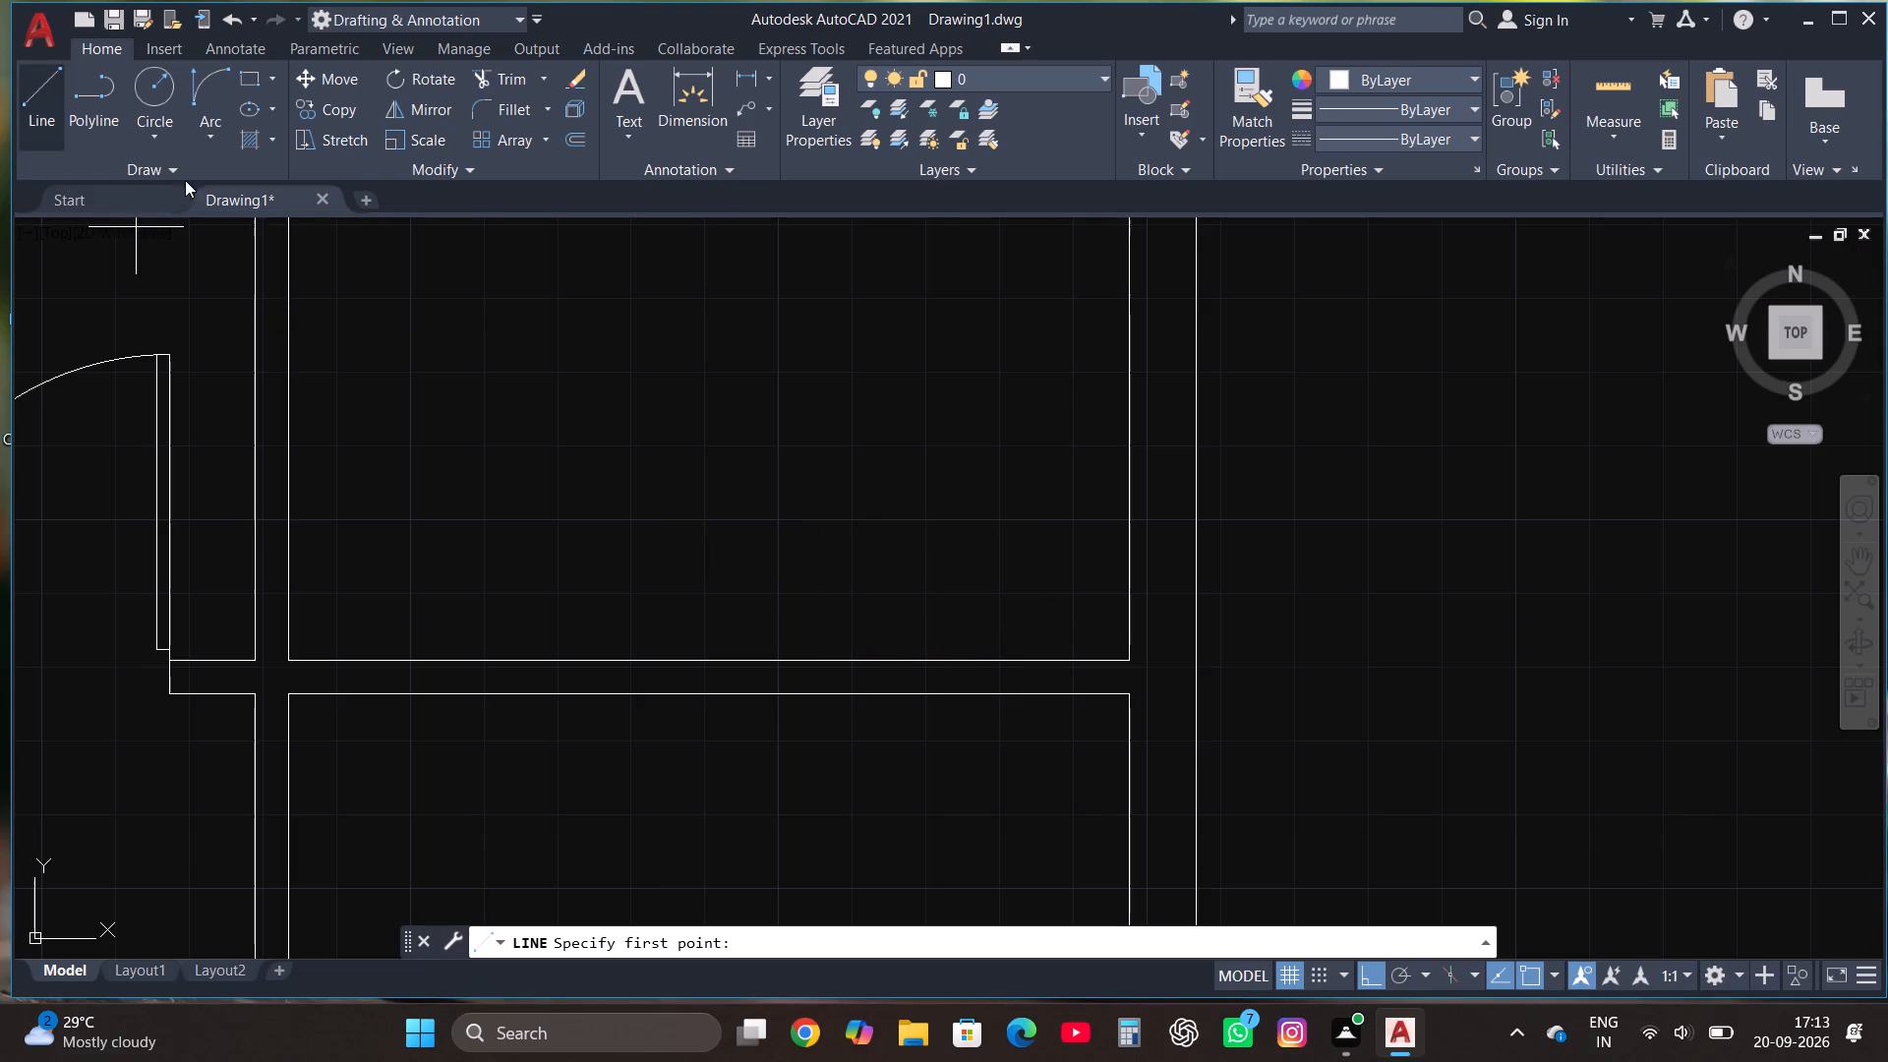
{"action": "left_click", "coordinate": [910, 692]}
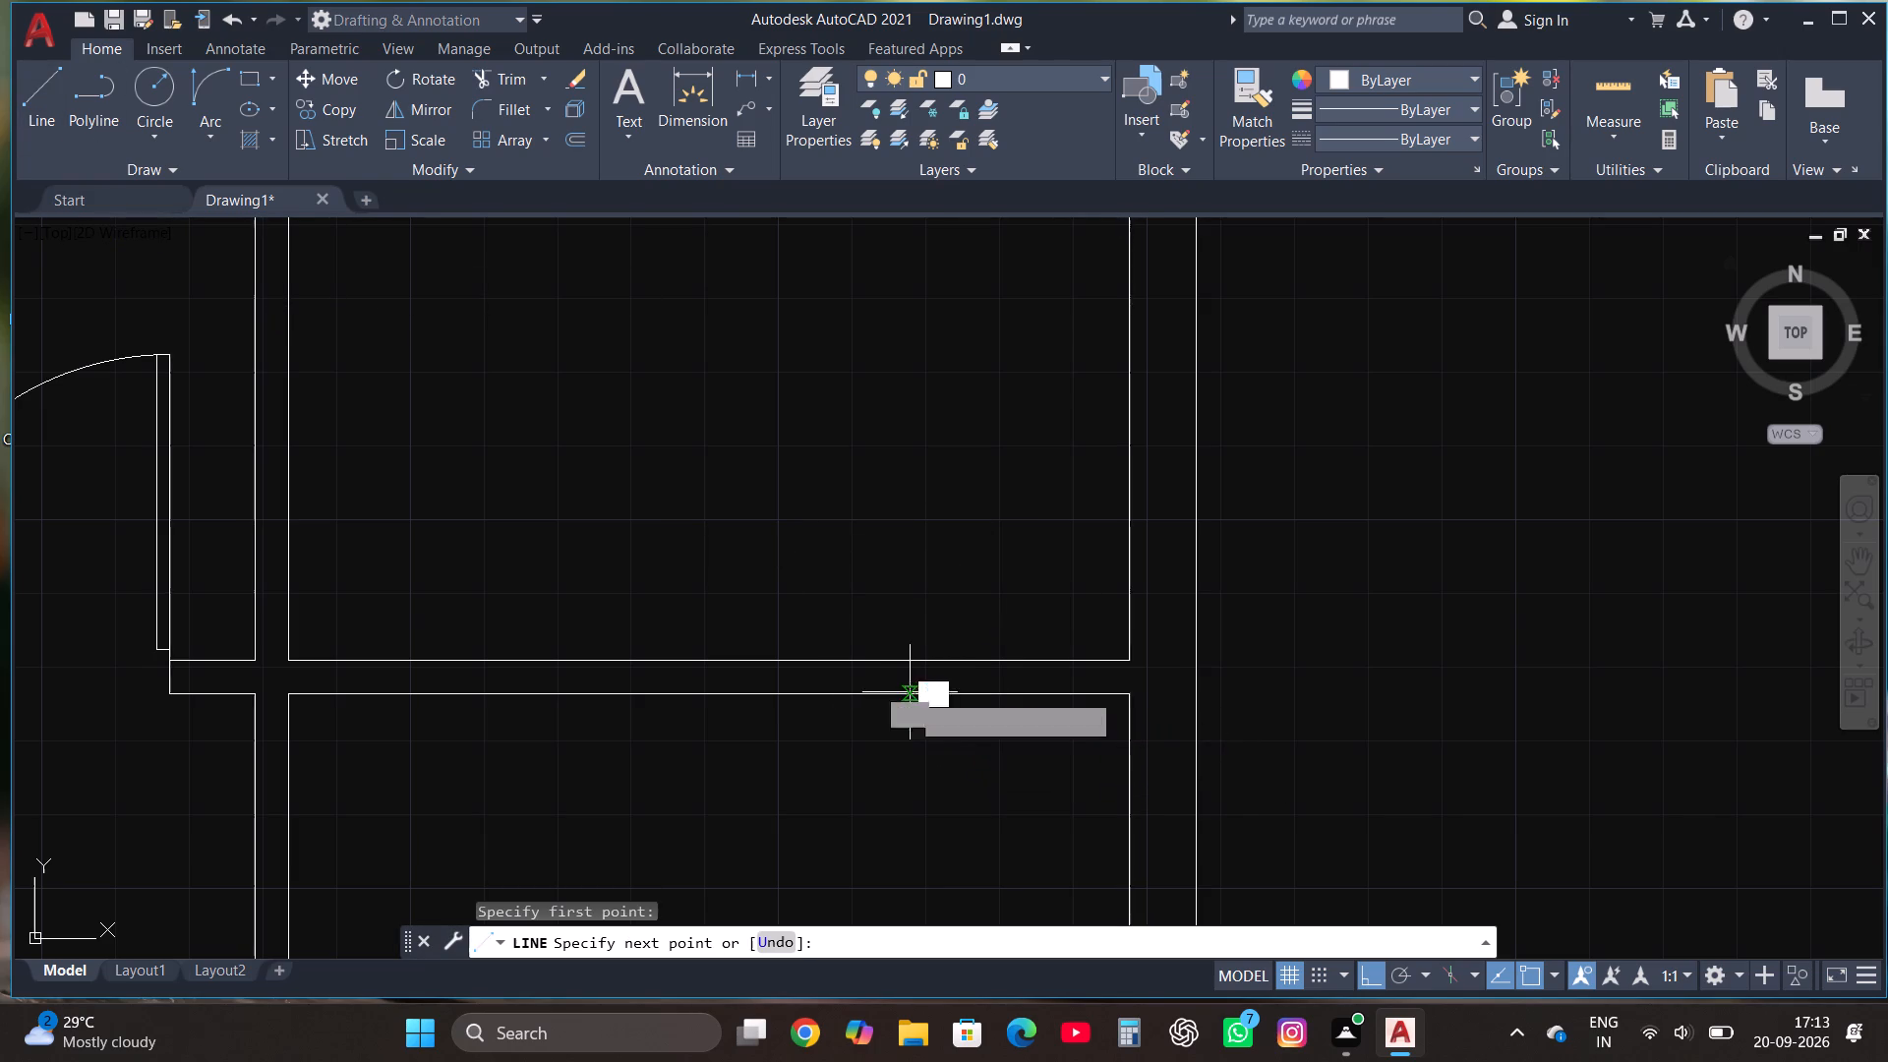
{"action": "left_click", "coordinate": [910, 593]}
{"action": "key", "text": "Escape"}
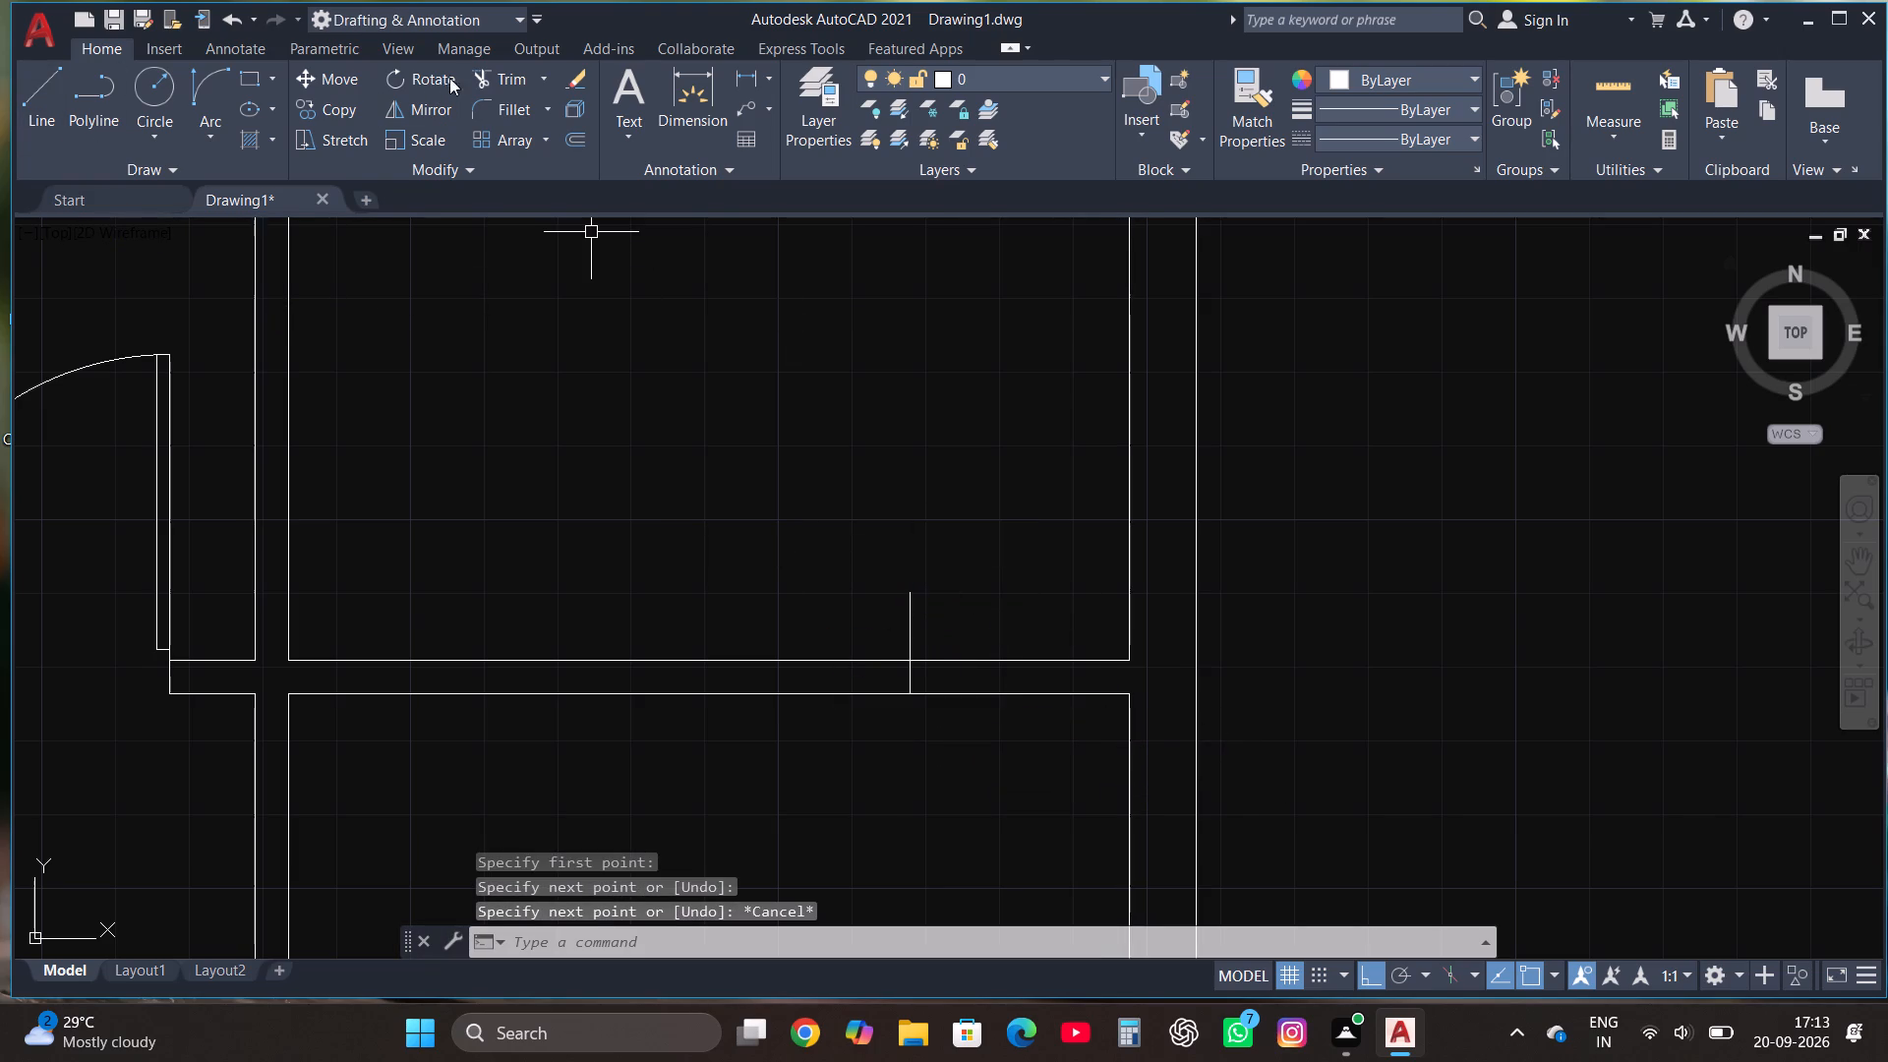
Trim the part of the short vertical line that extends north of the wall between the two easternmost rooms.
{"action": "left_click", "coordinate": [490, 75]}
{"action": "left_click", "coordinate": [911, 622]}
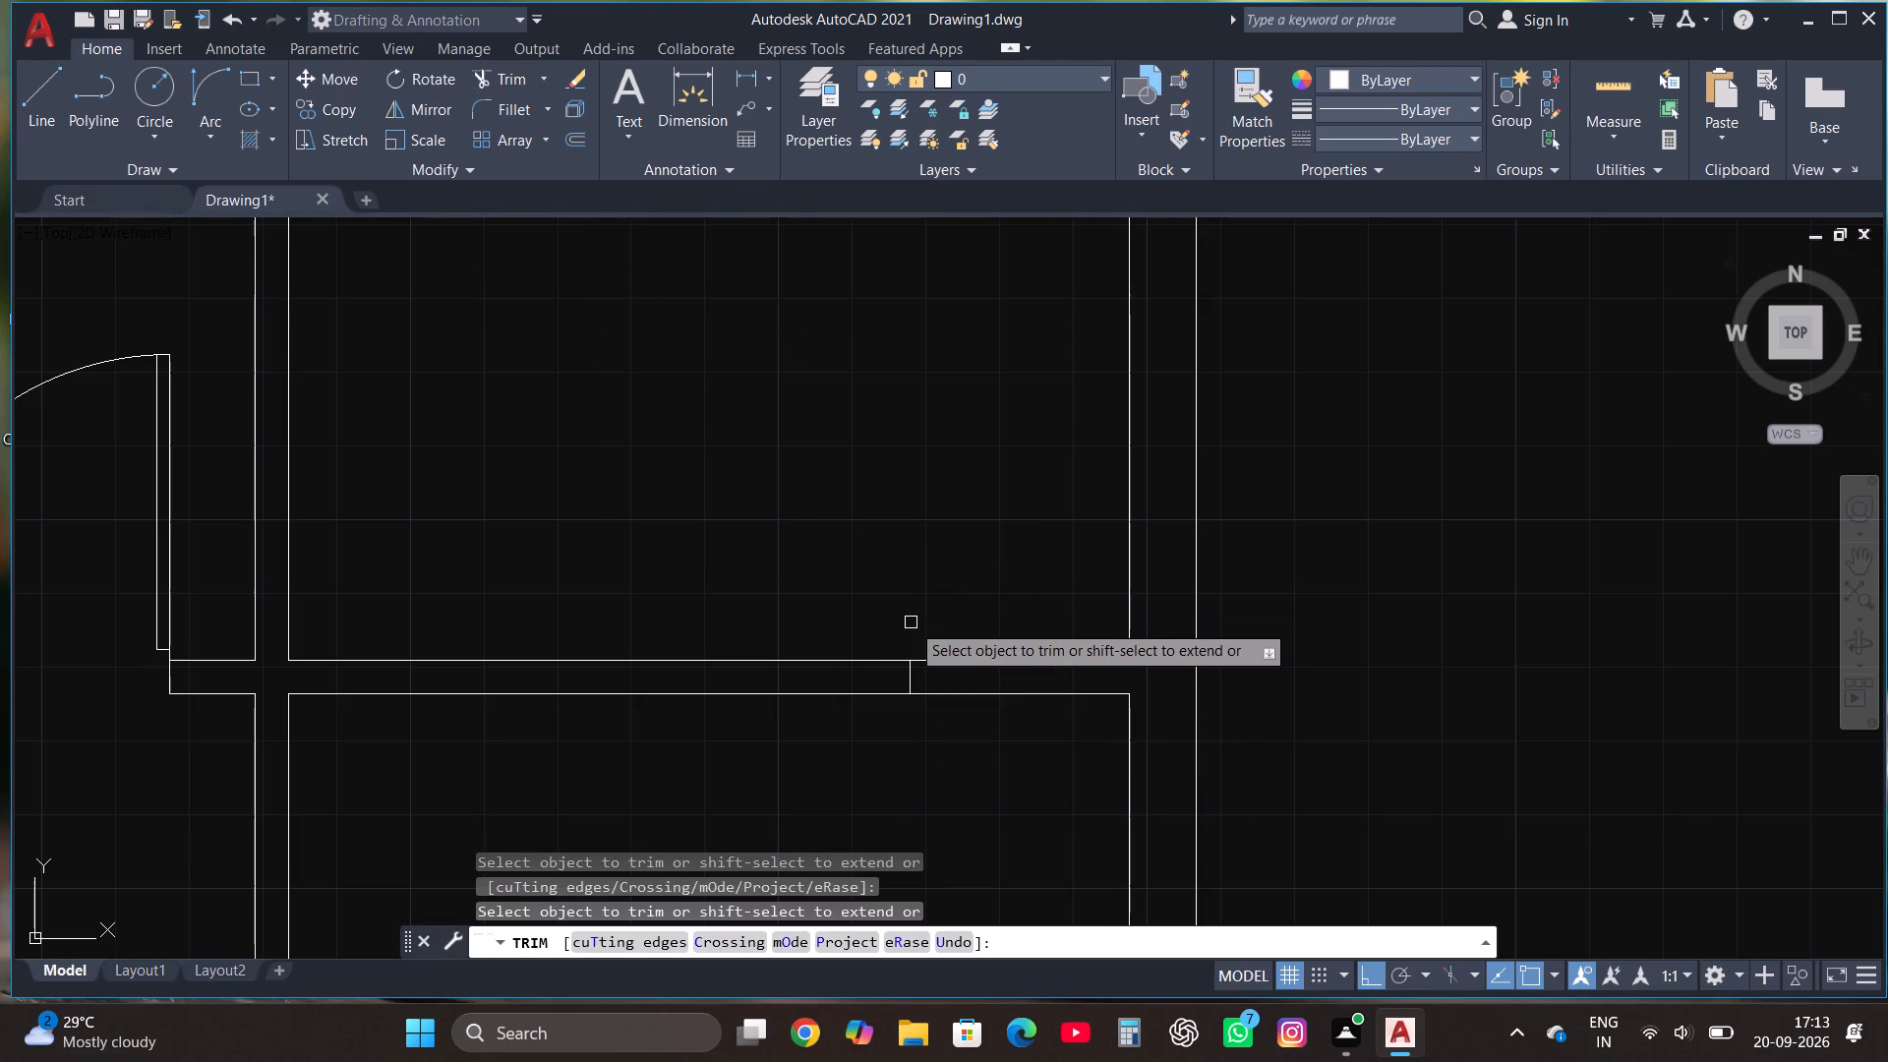
{"action": "key", "text": "Escape"}
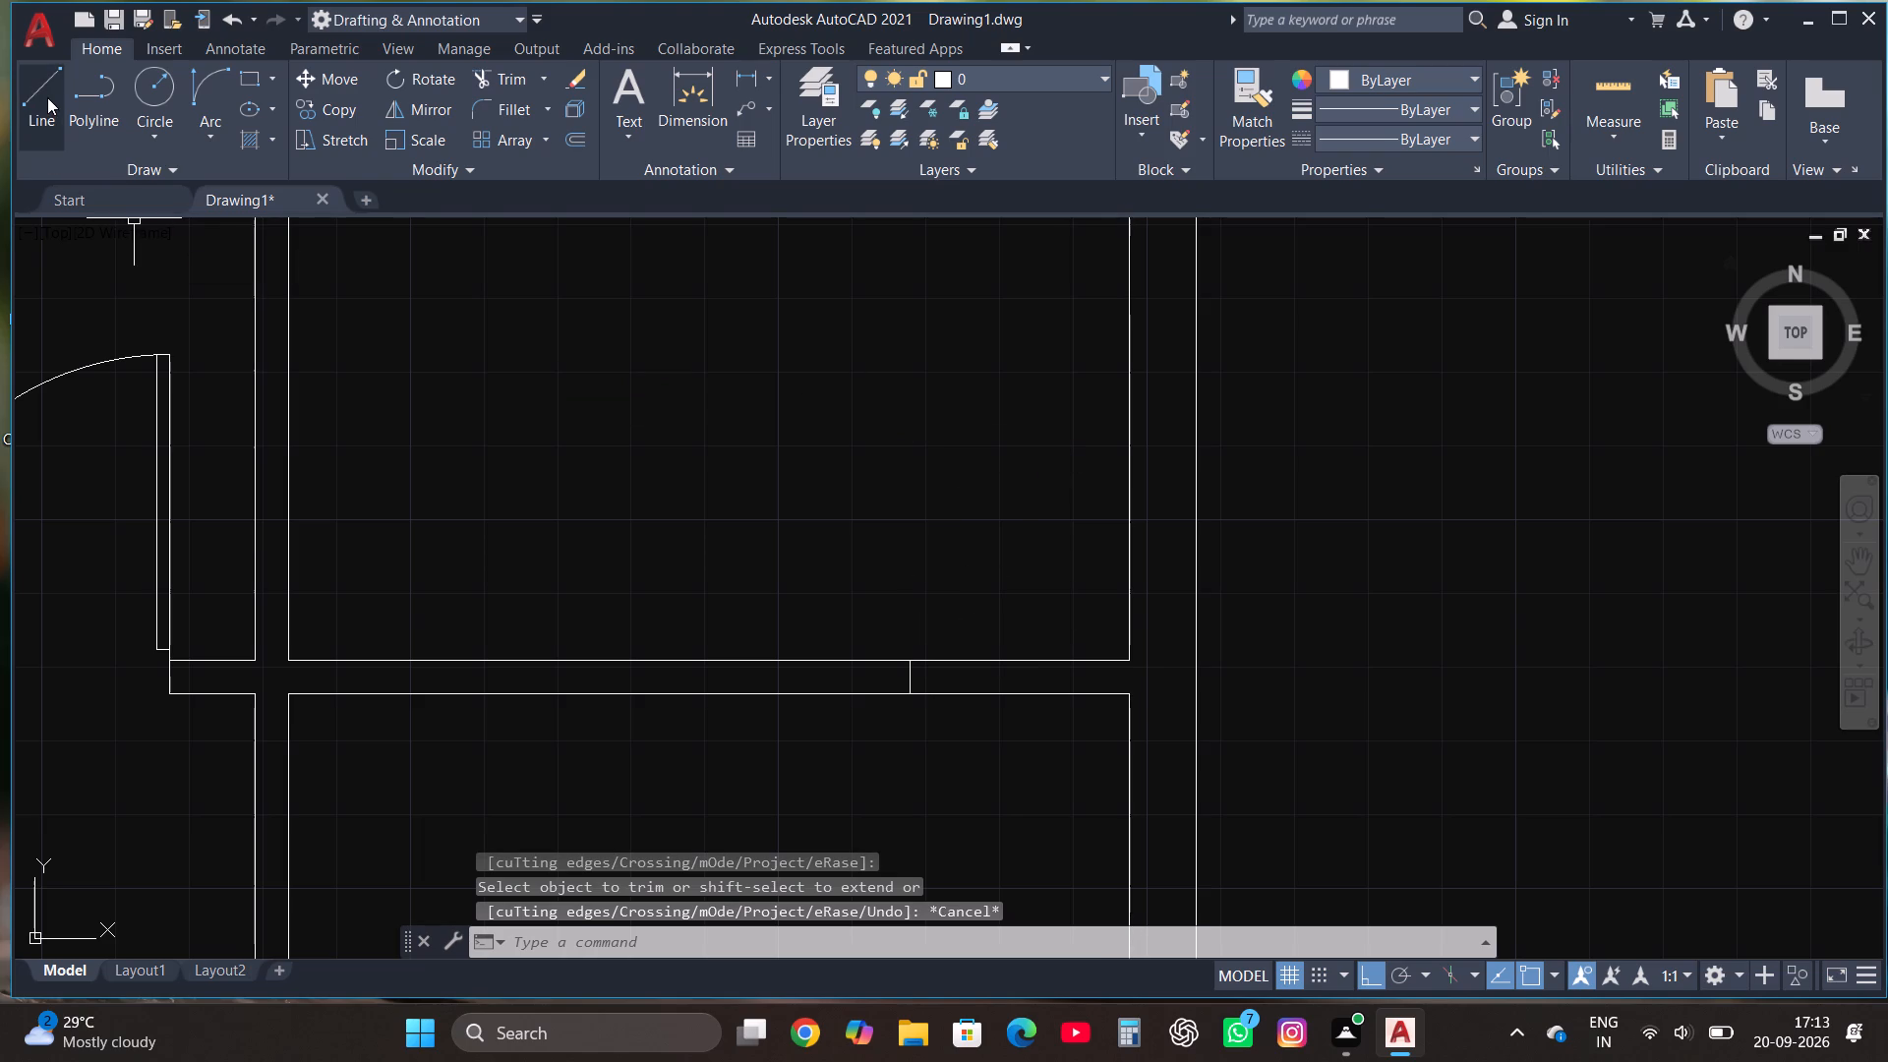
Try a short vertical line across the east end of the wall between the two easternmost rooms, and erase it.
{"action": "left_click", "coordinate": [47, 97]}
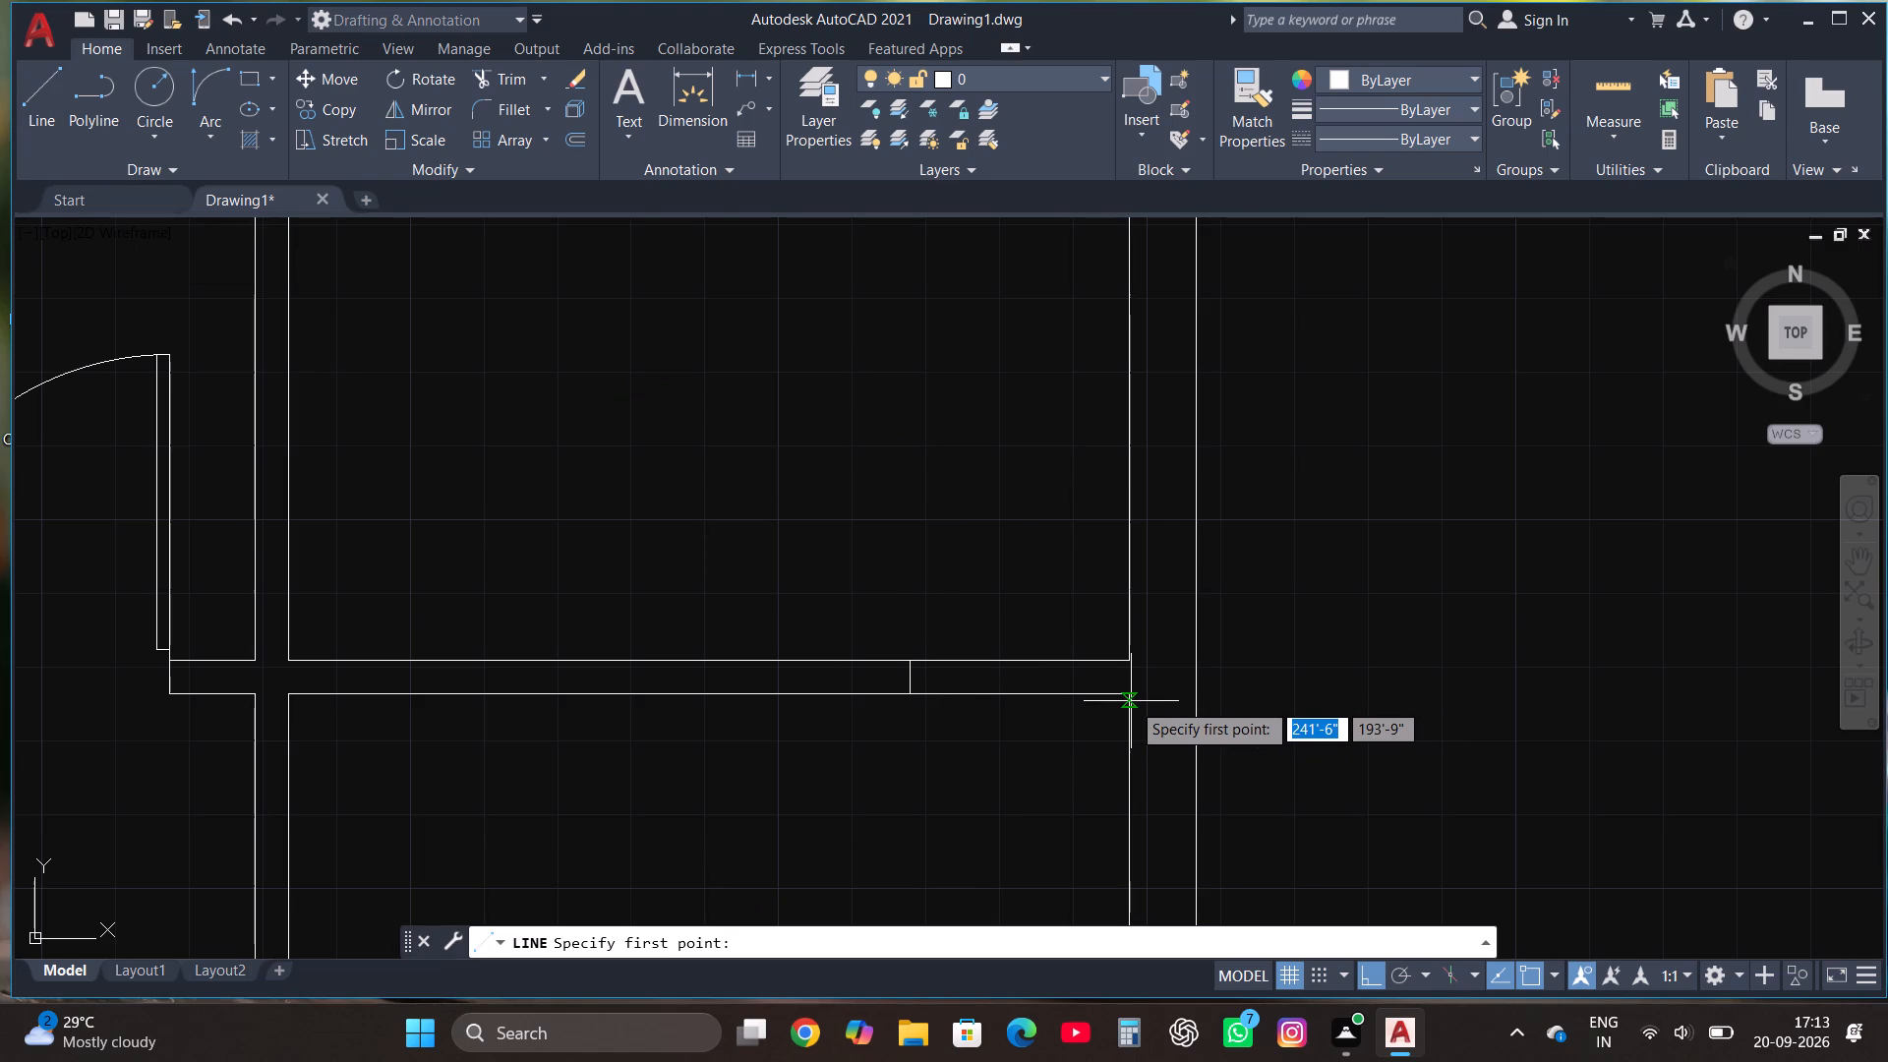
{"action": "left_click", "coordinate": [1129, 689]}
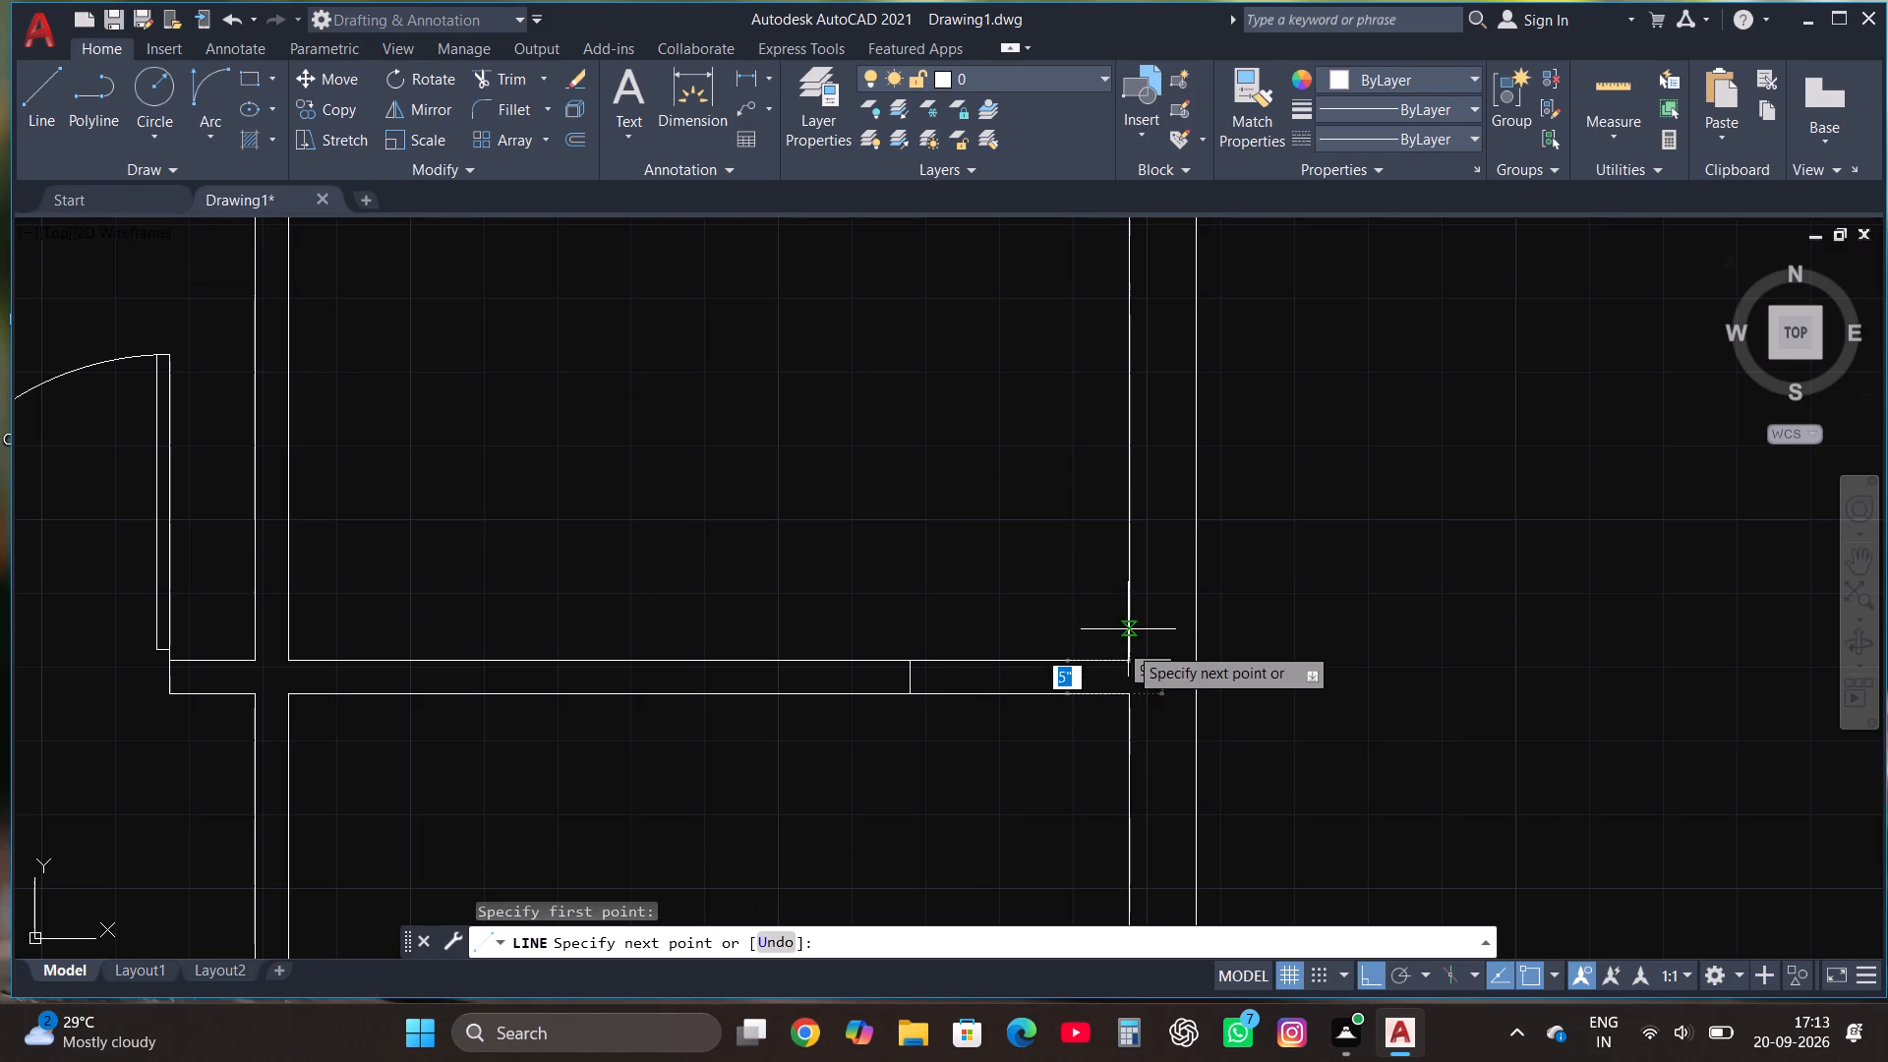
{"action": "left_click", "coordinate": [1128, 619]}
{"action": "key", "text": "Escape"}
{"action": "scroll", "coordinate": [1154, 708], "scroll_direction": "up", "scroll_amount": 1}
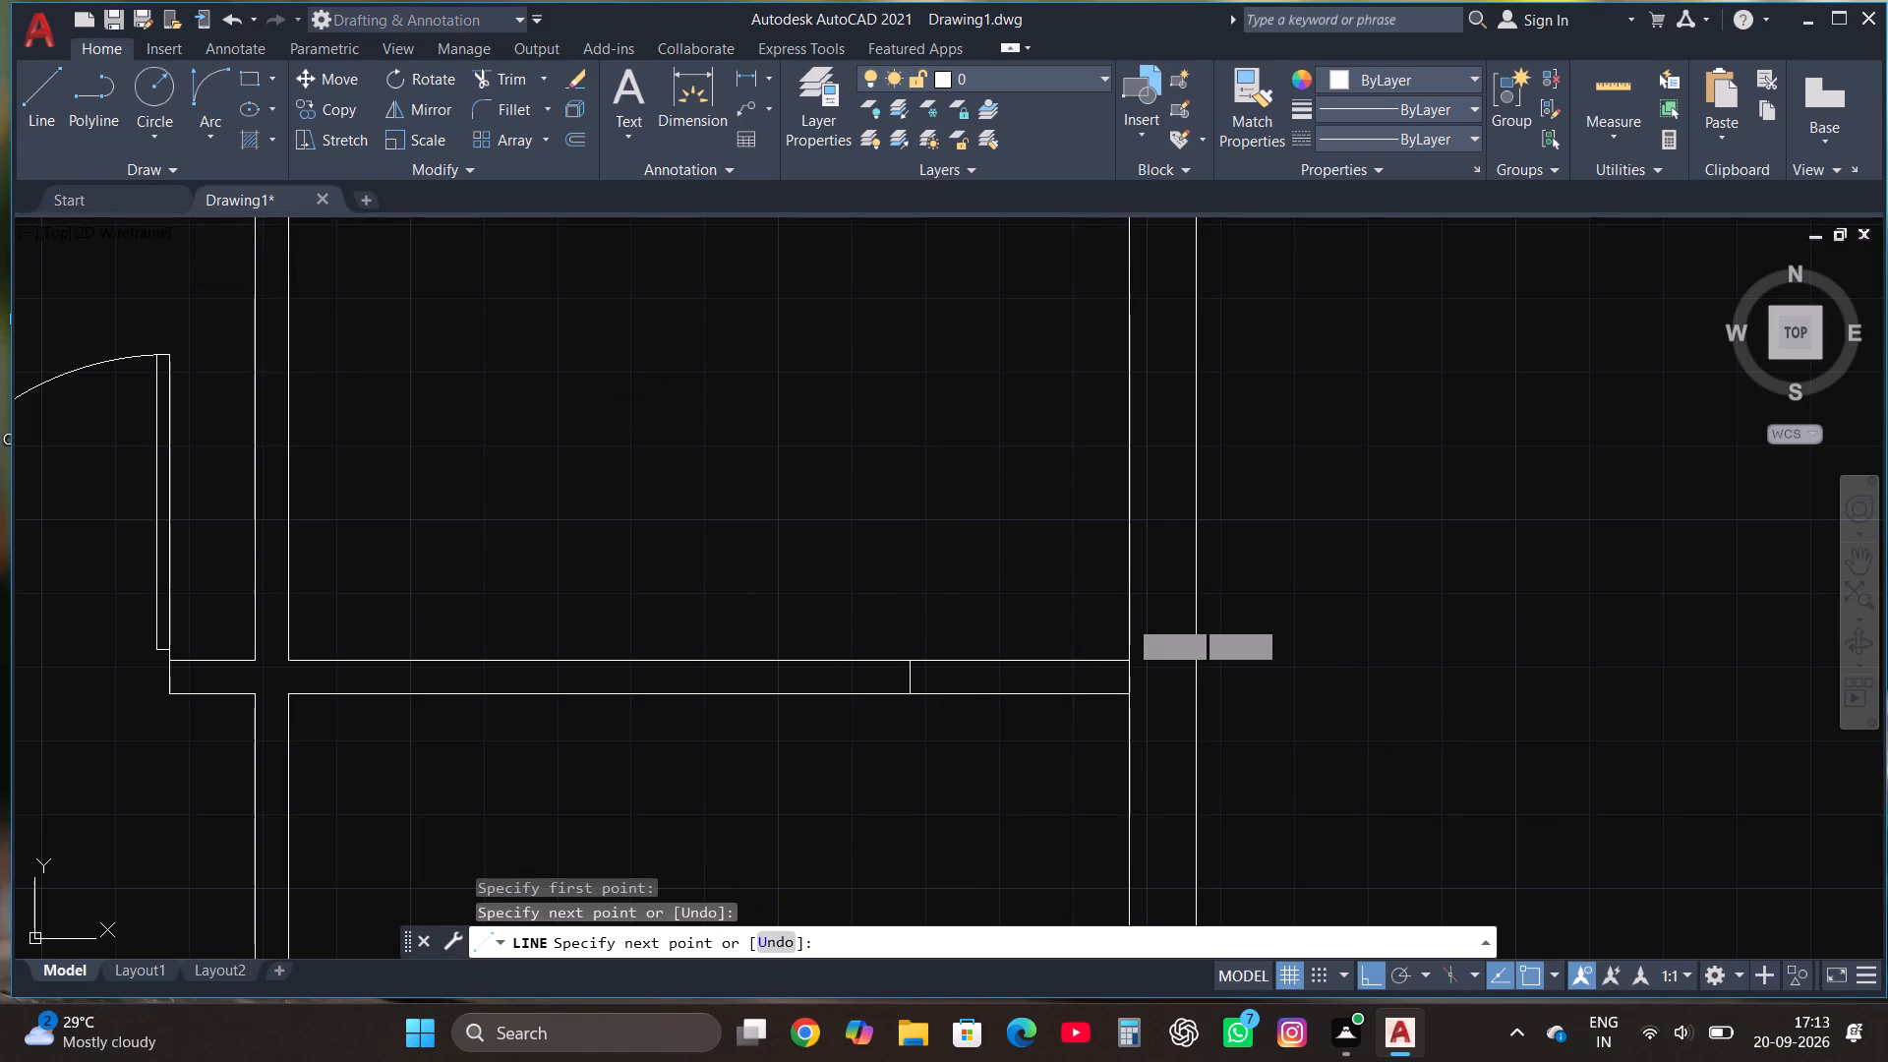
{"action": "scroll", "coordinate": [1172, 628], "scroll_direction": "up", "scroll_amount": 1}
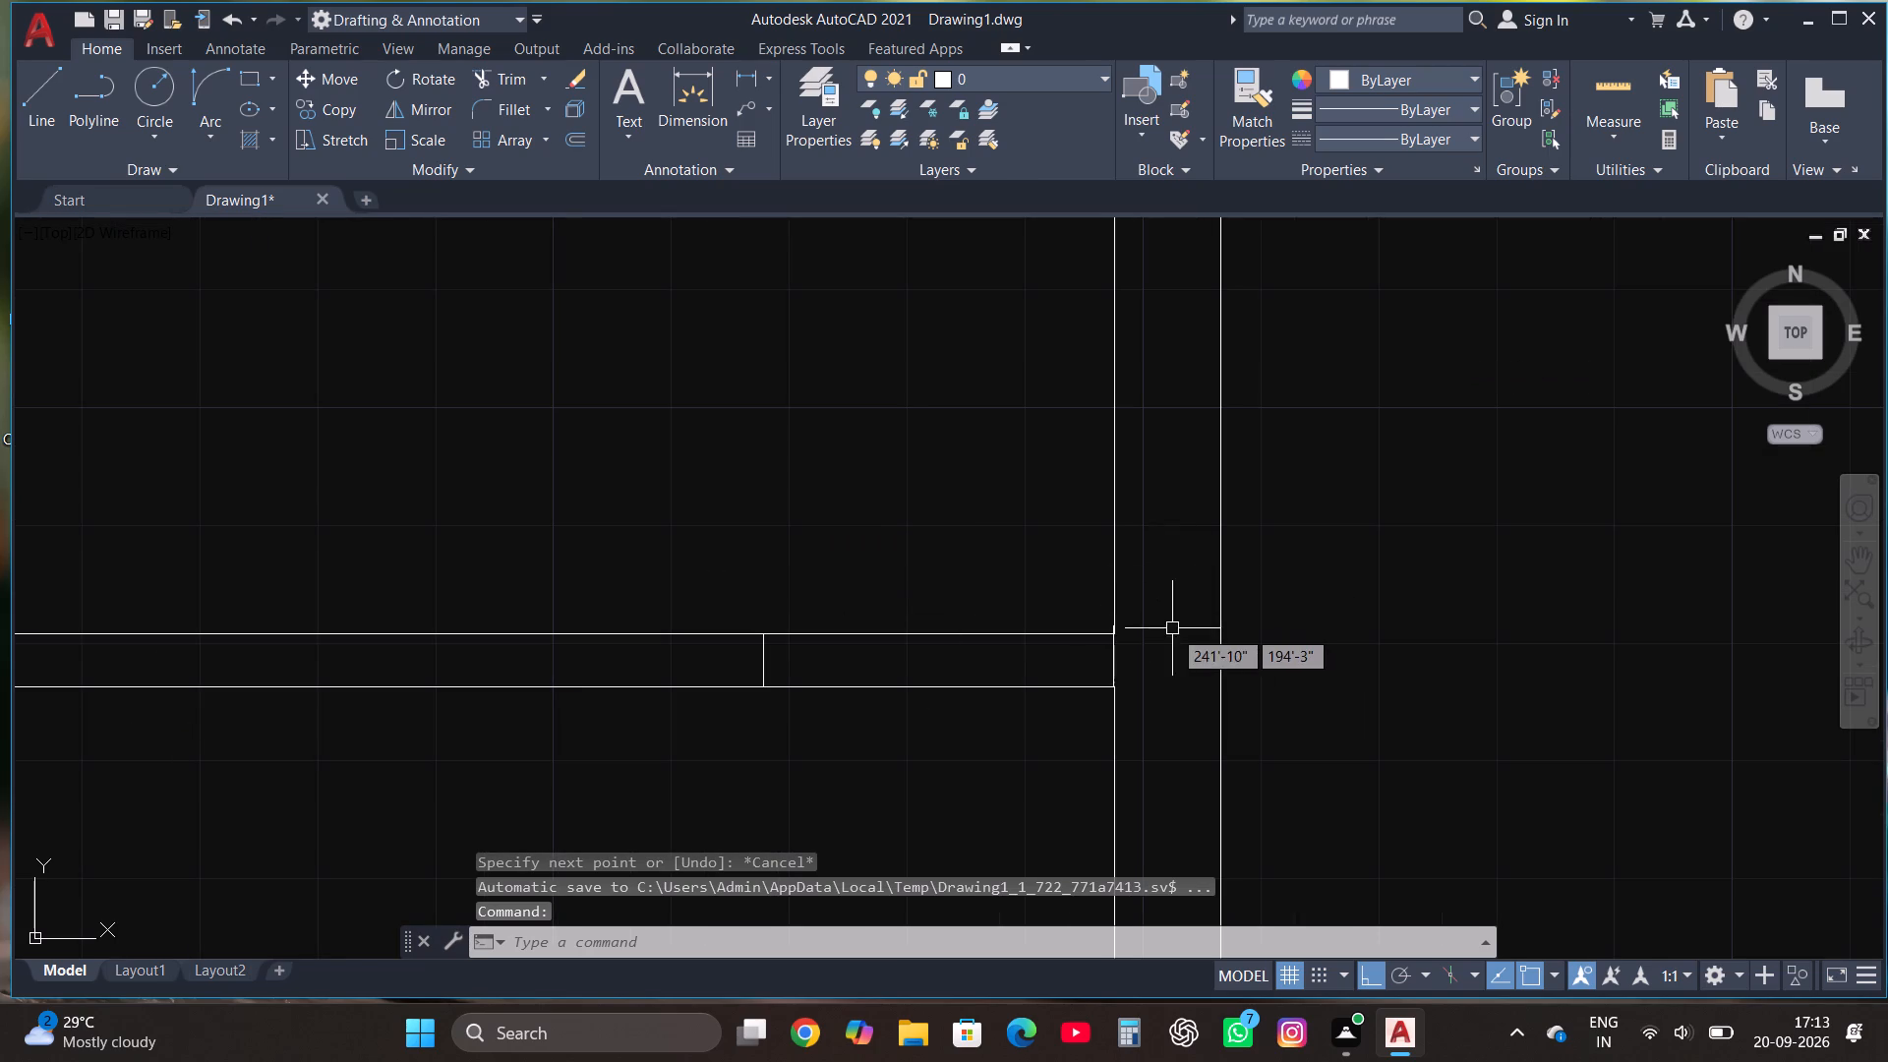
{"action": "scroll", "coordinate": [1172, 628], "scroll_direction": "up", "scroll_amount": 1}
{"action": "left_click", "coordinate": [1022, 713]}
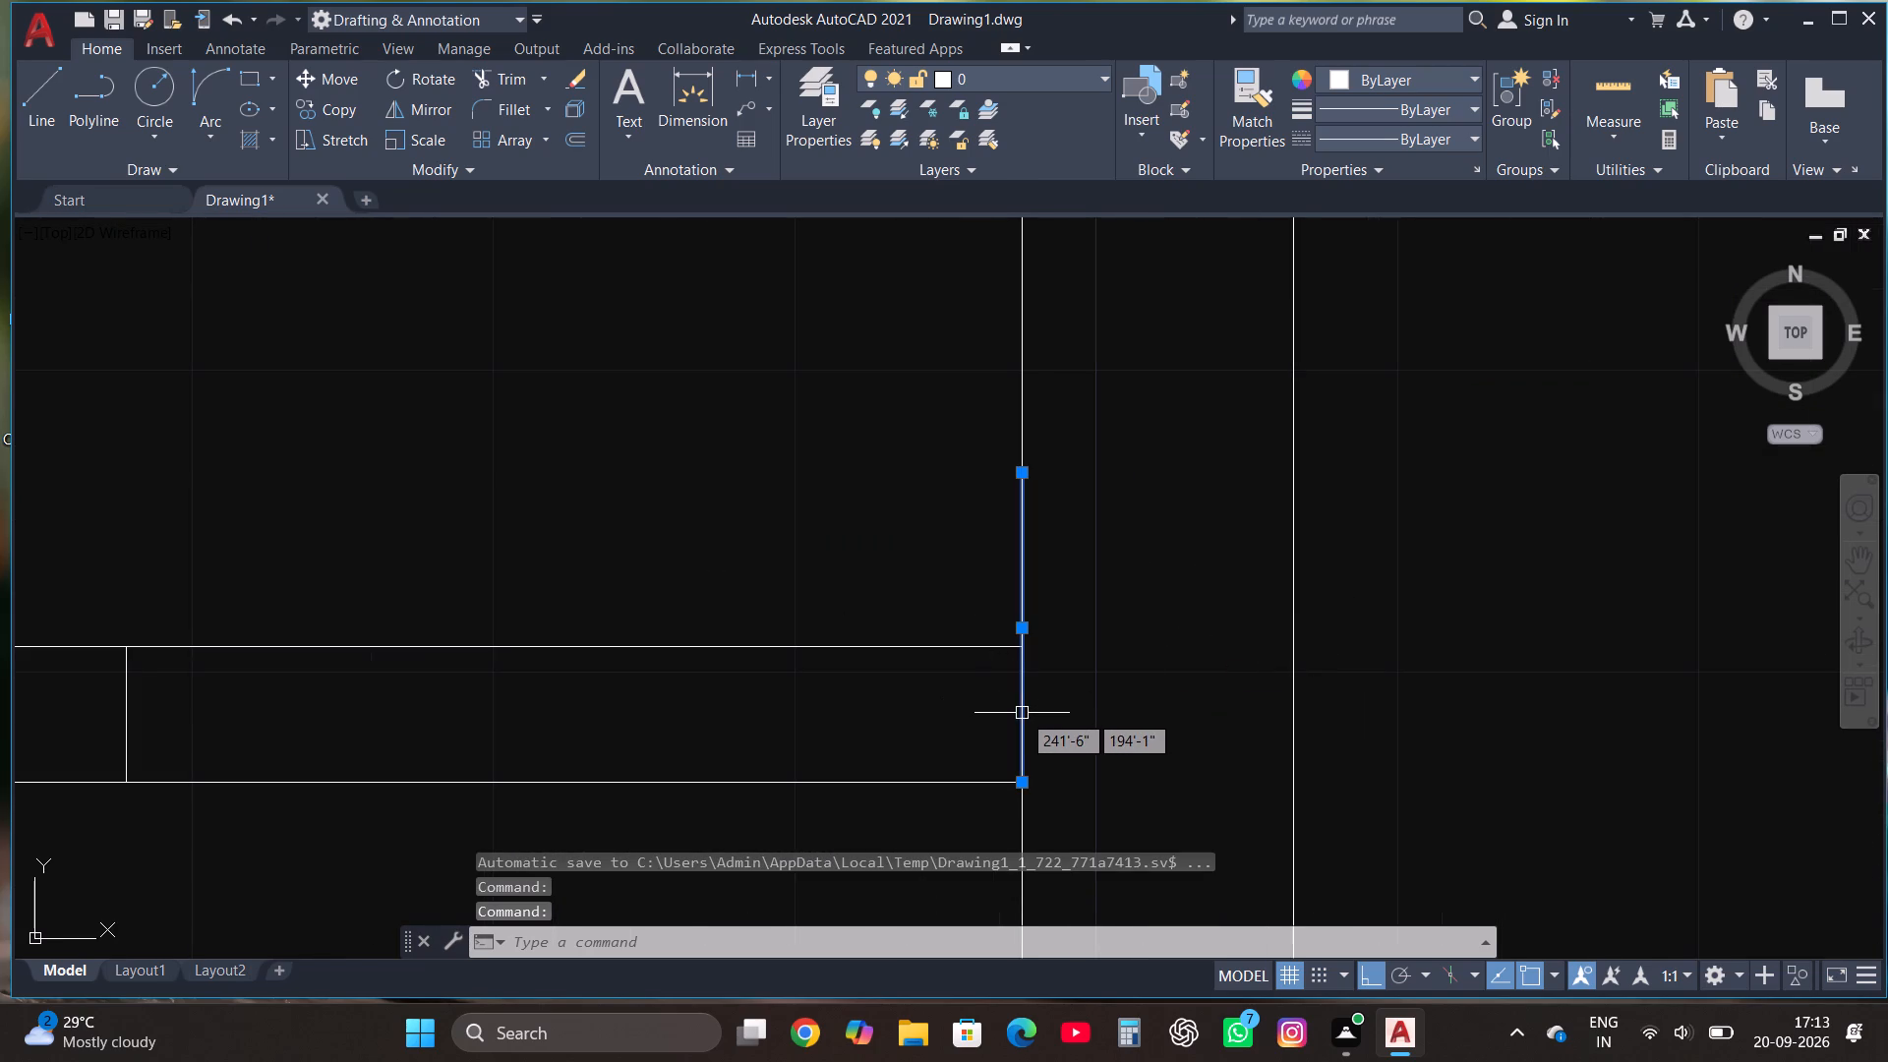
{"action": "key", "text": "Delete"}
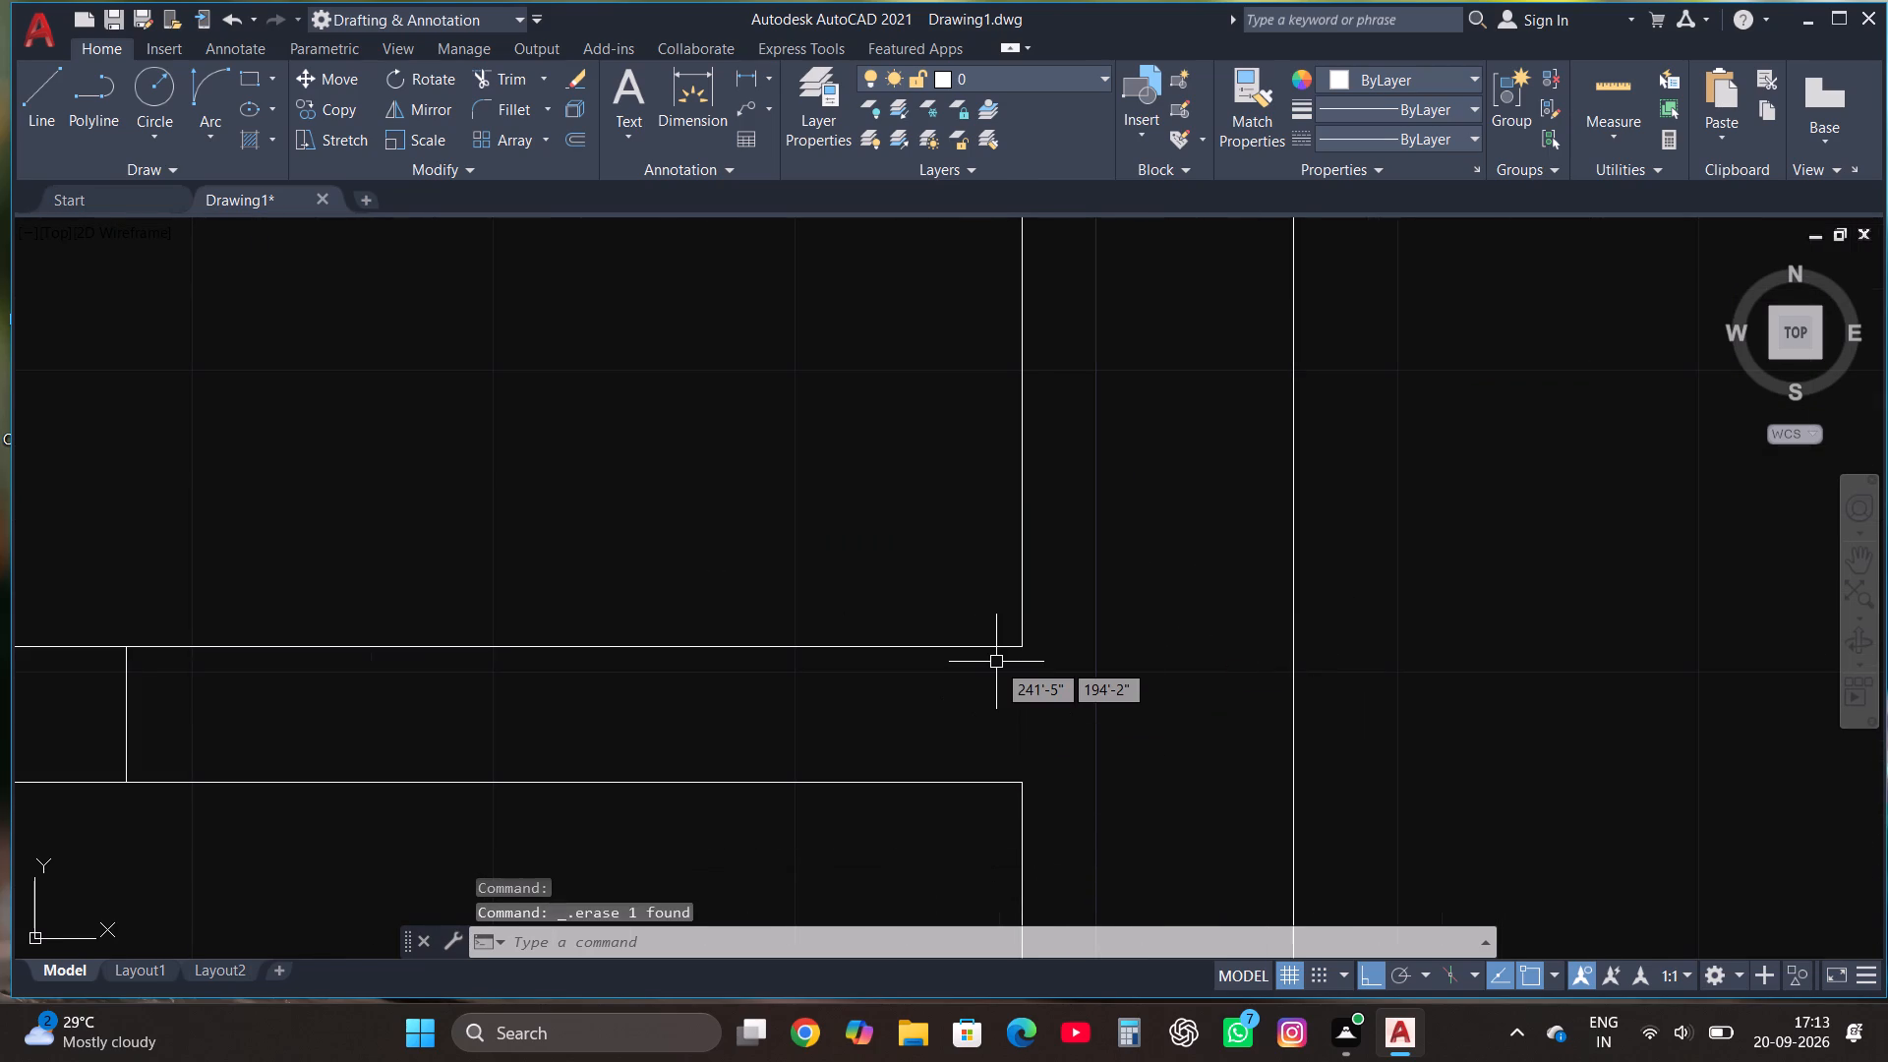
Save the drawing in the Downloads folder under the name "south facing plan g".
{"action": "key", "text": "ctrl+s"}
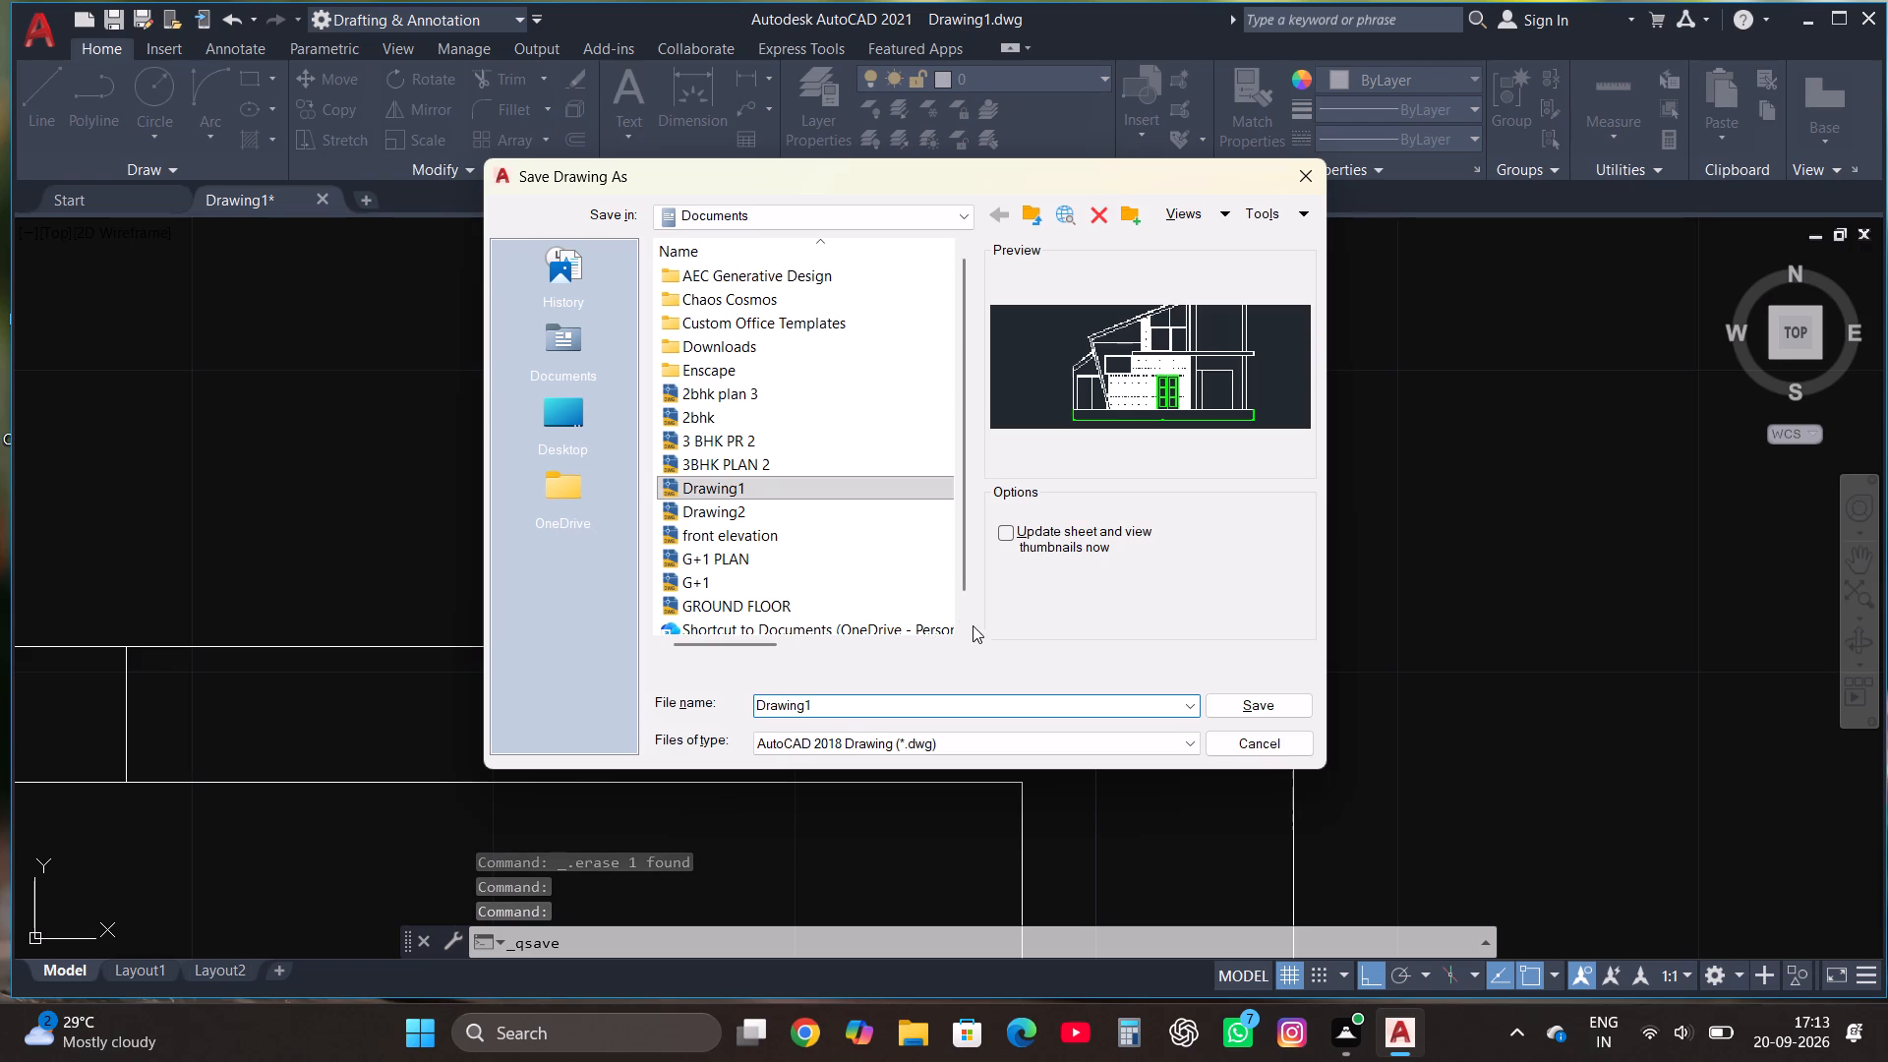
{"action": "left_click", "coordinate": [862, 222]}
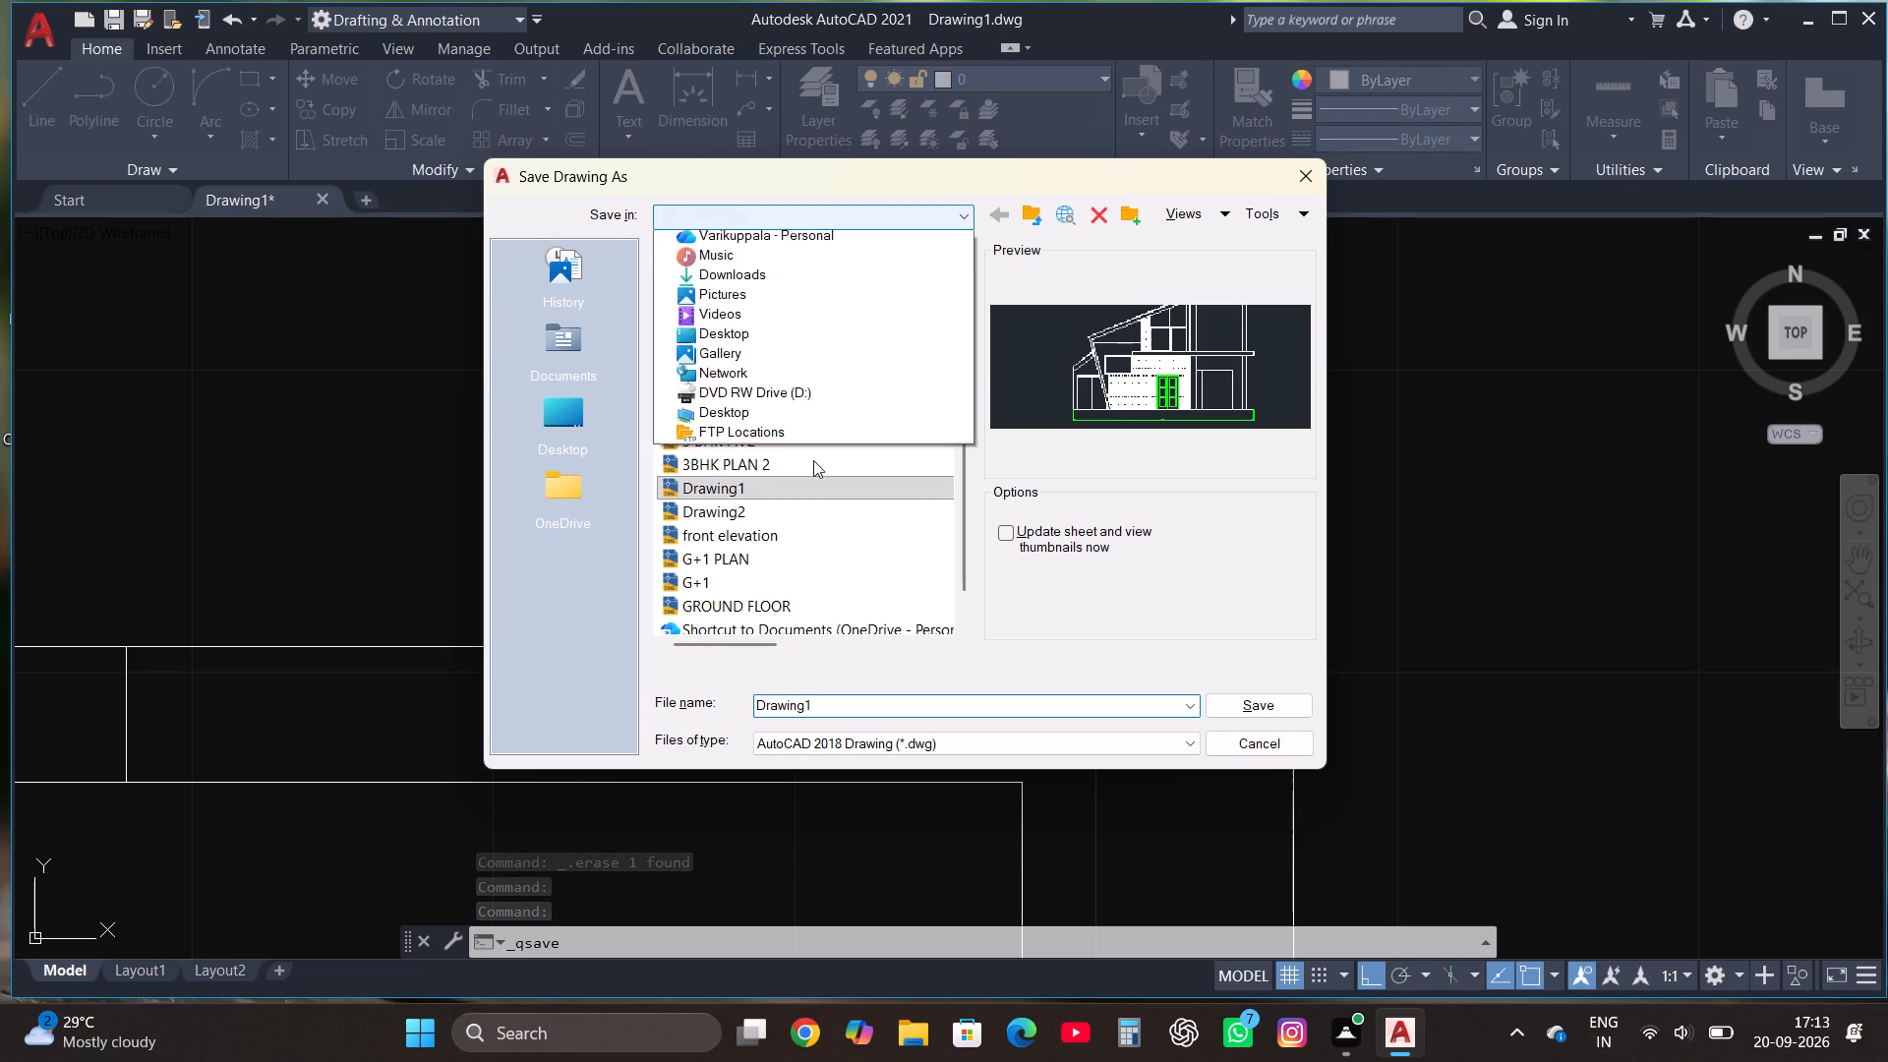
{"action": "left_click", "coordinate": [789, 515]}
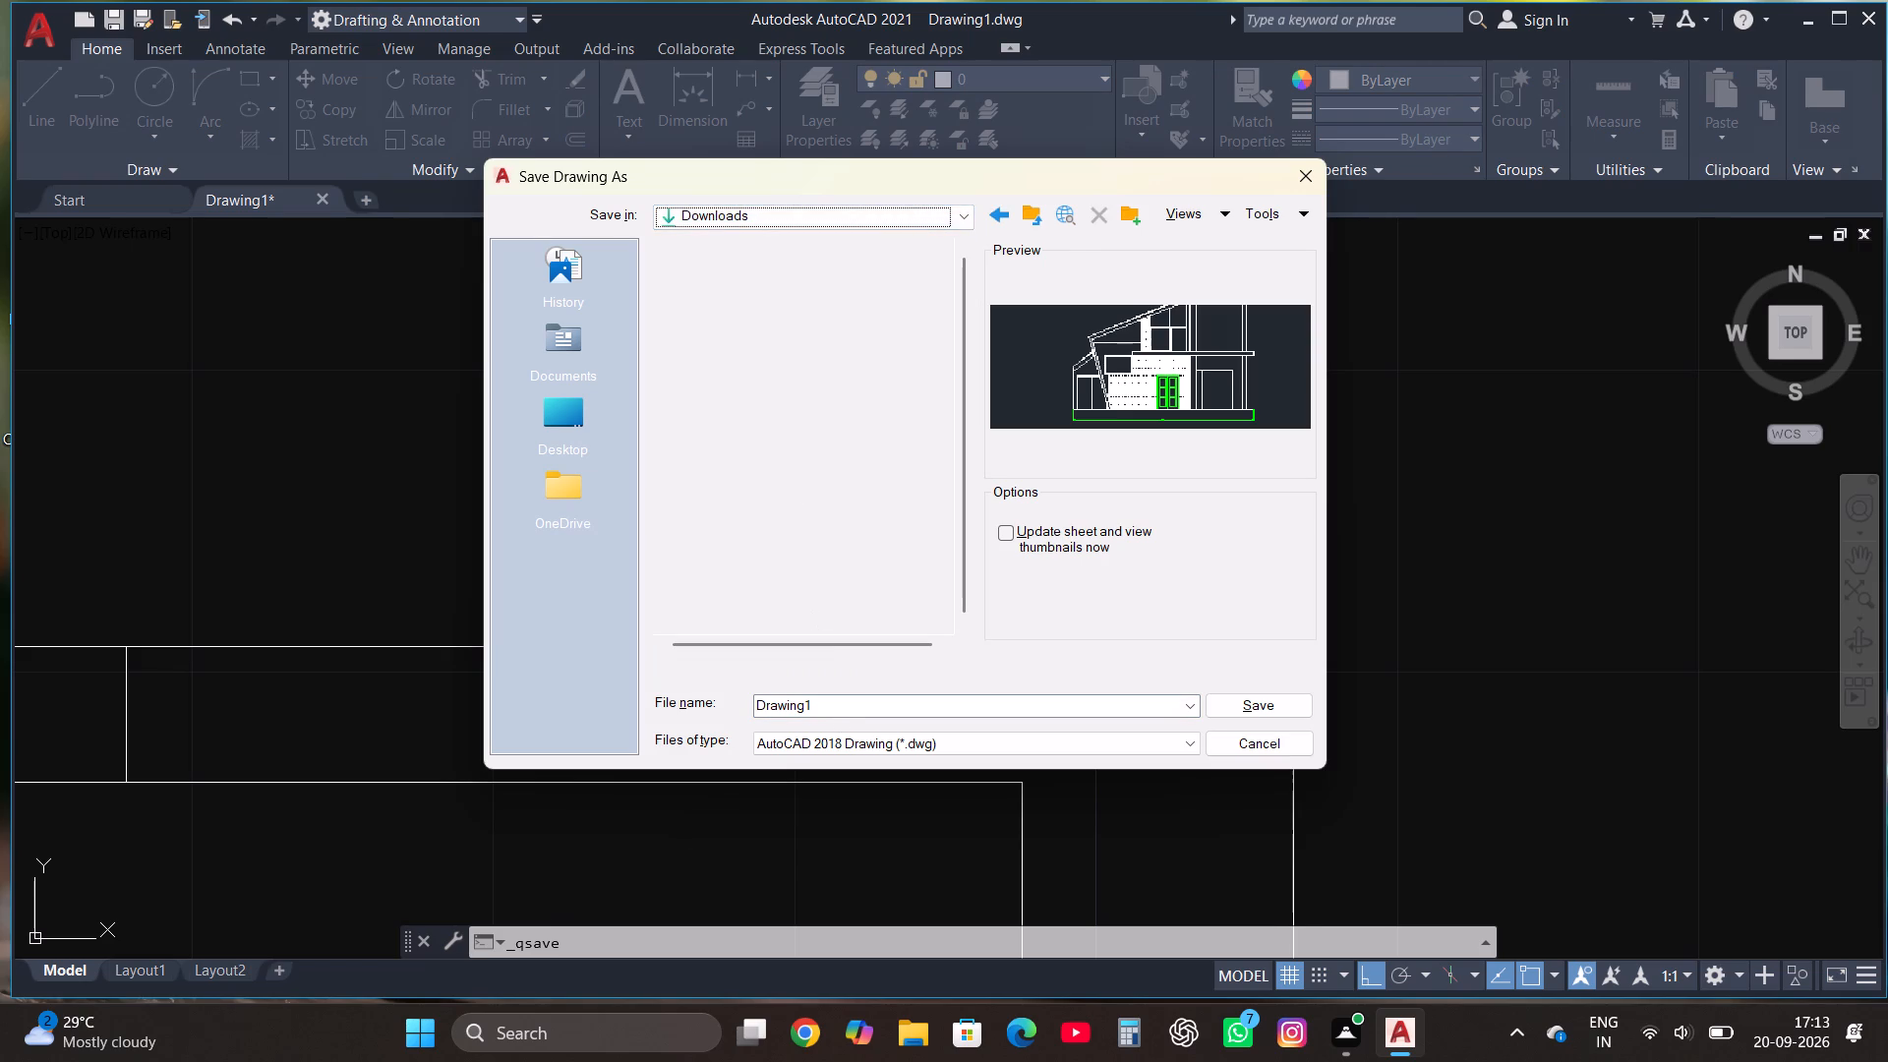
{"action": "left_click", "coordinate": [828, 703]}
{"action": "type", "text": "south facing pl"}
{"action": "type", "text": "an"}
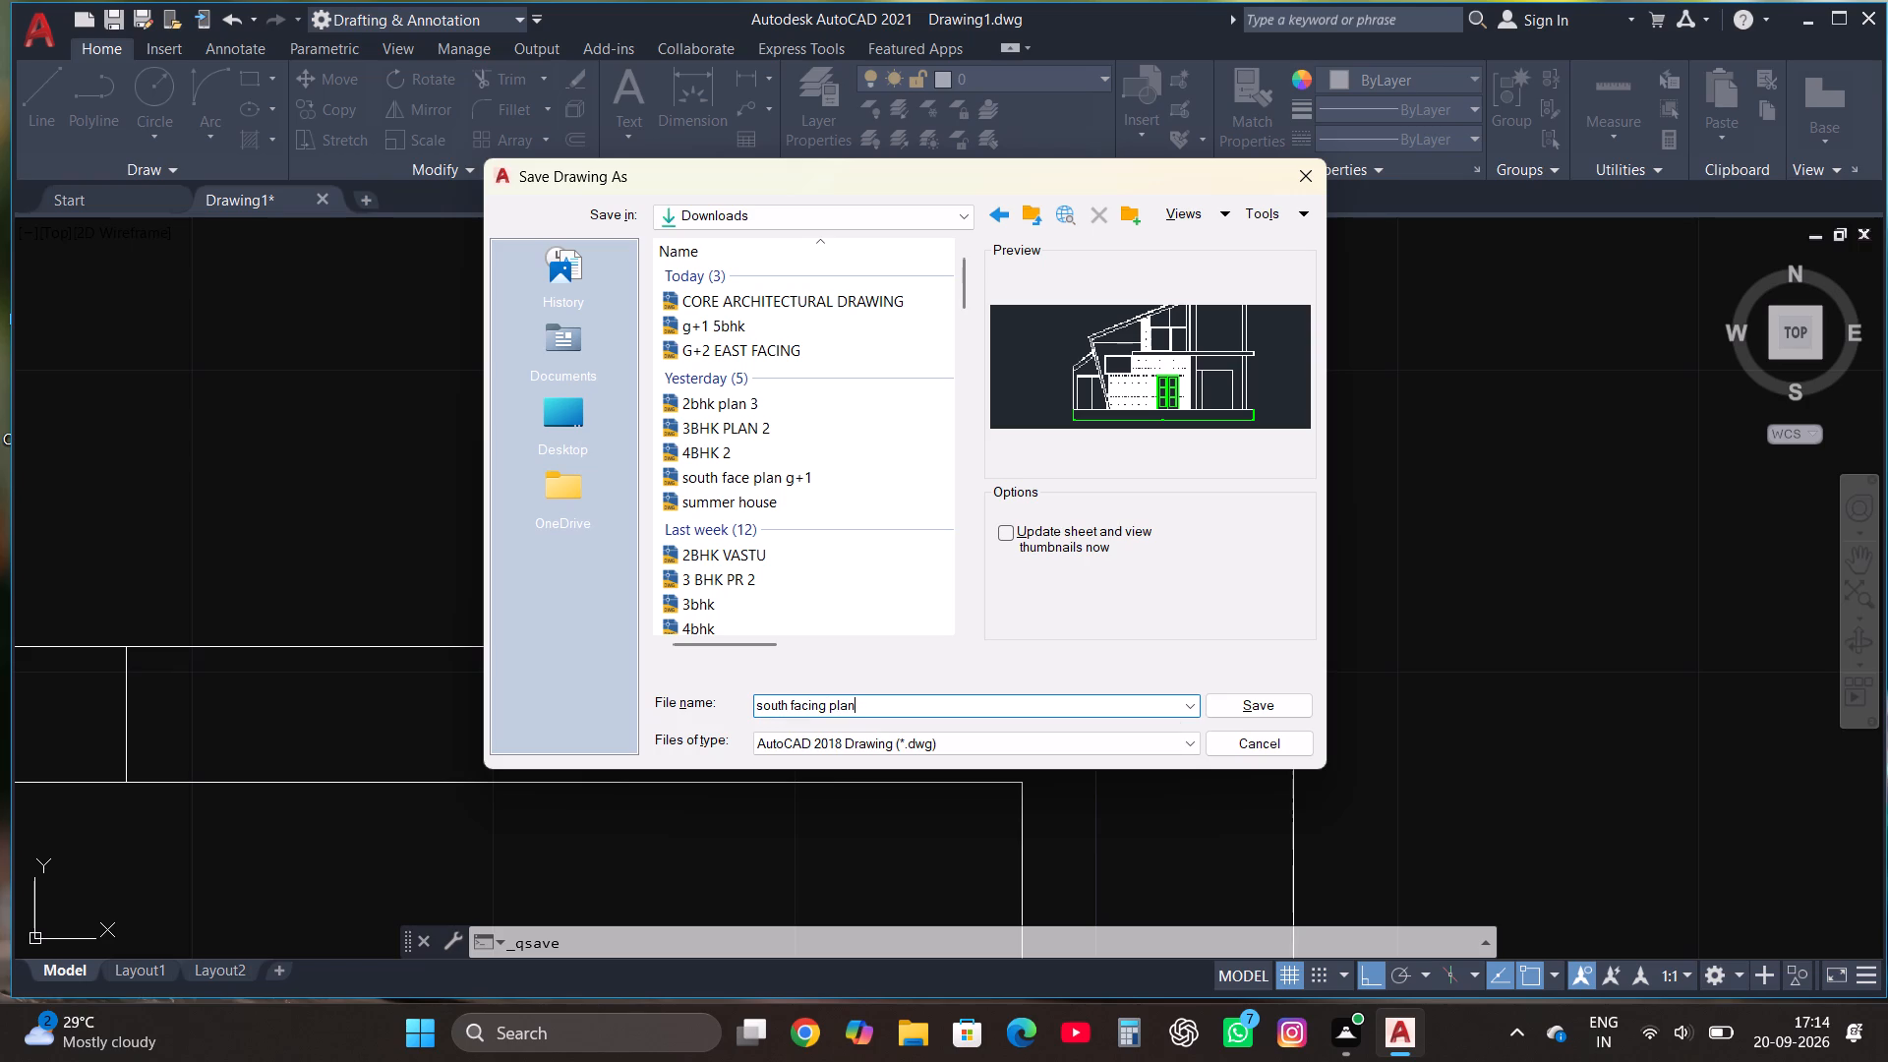
{"action": "key", "text": "space"}
{"action": "key", "text": "g"}
{"action": "key", "text": "Return"}
{"action": "key", "text": "equal"}
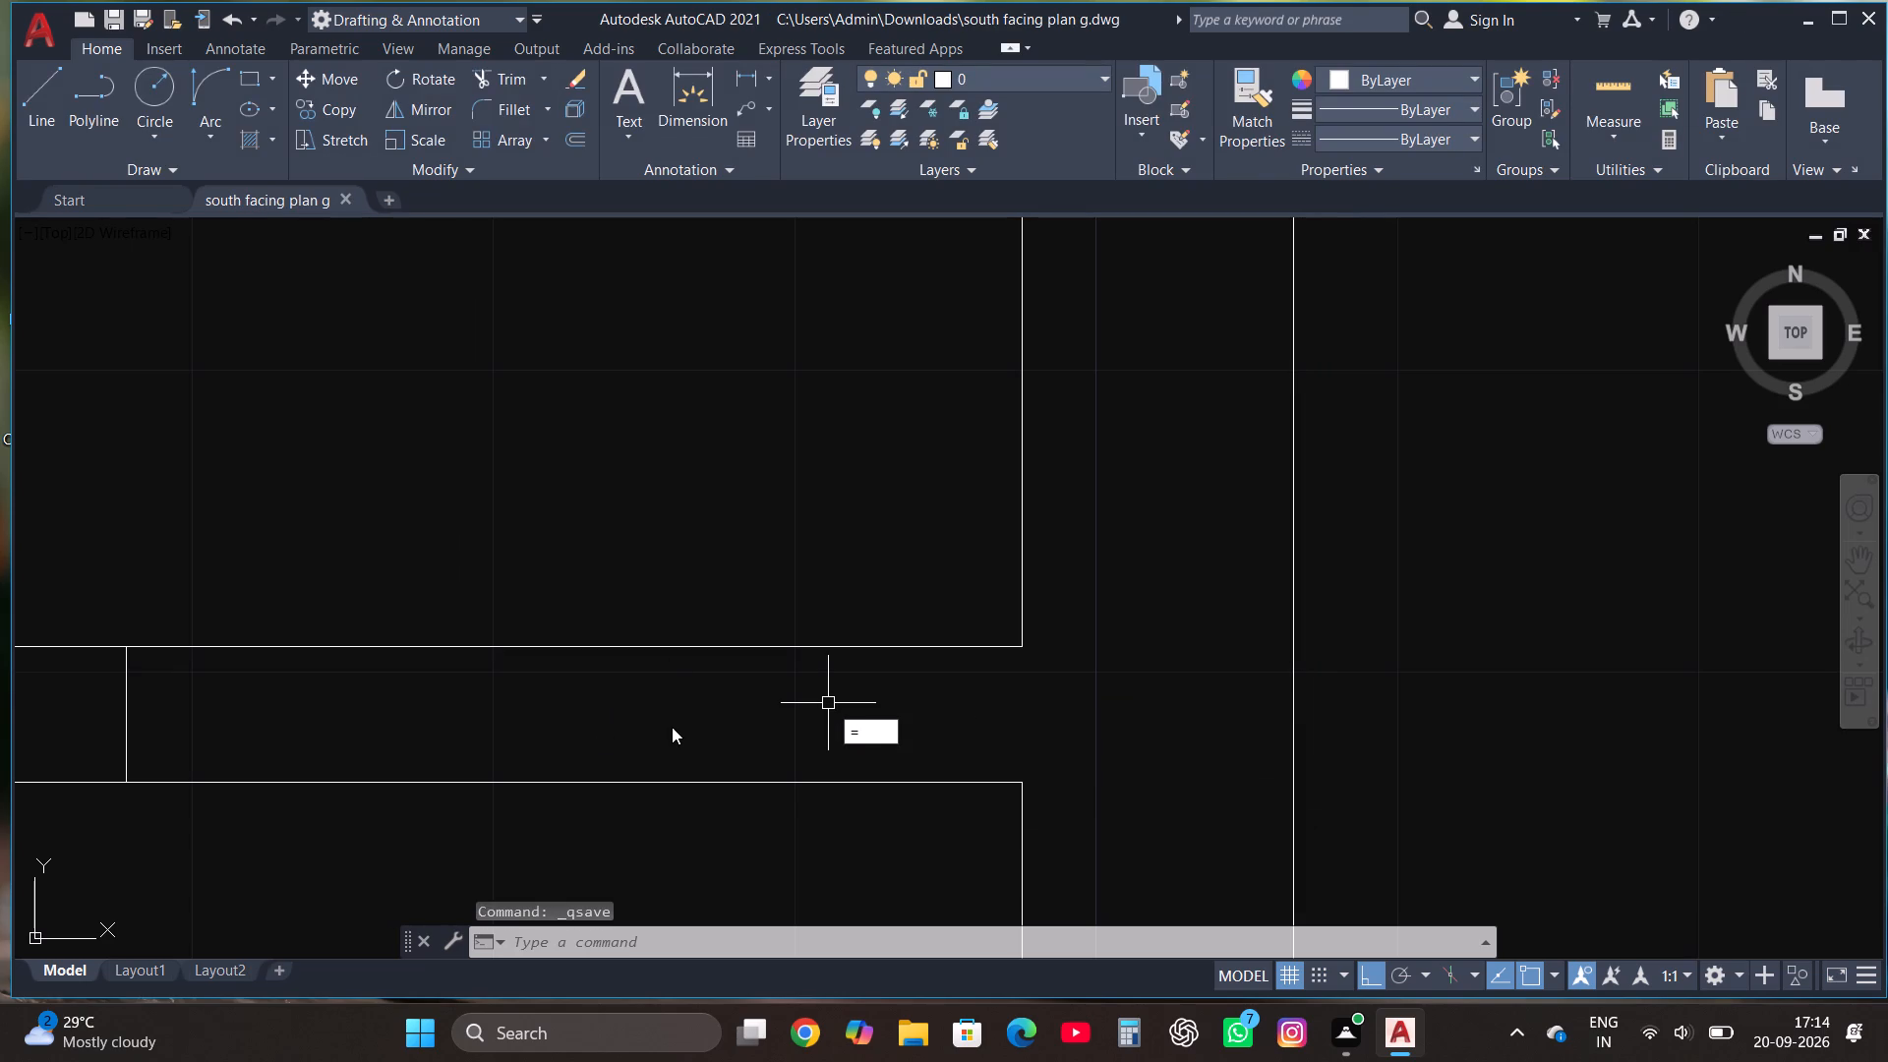
{"action": "key", "text": "Escape"}
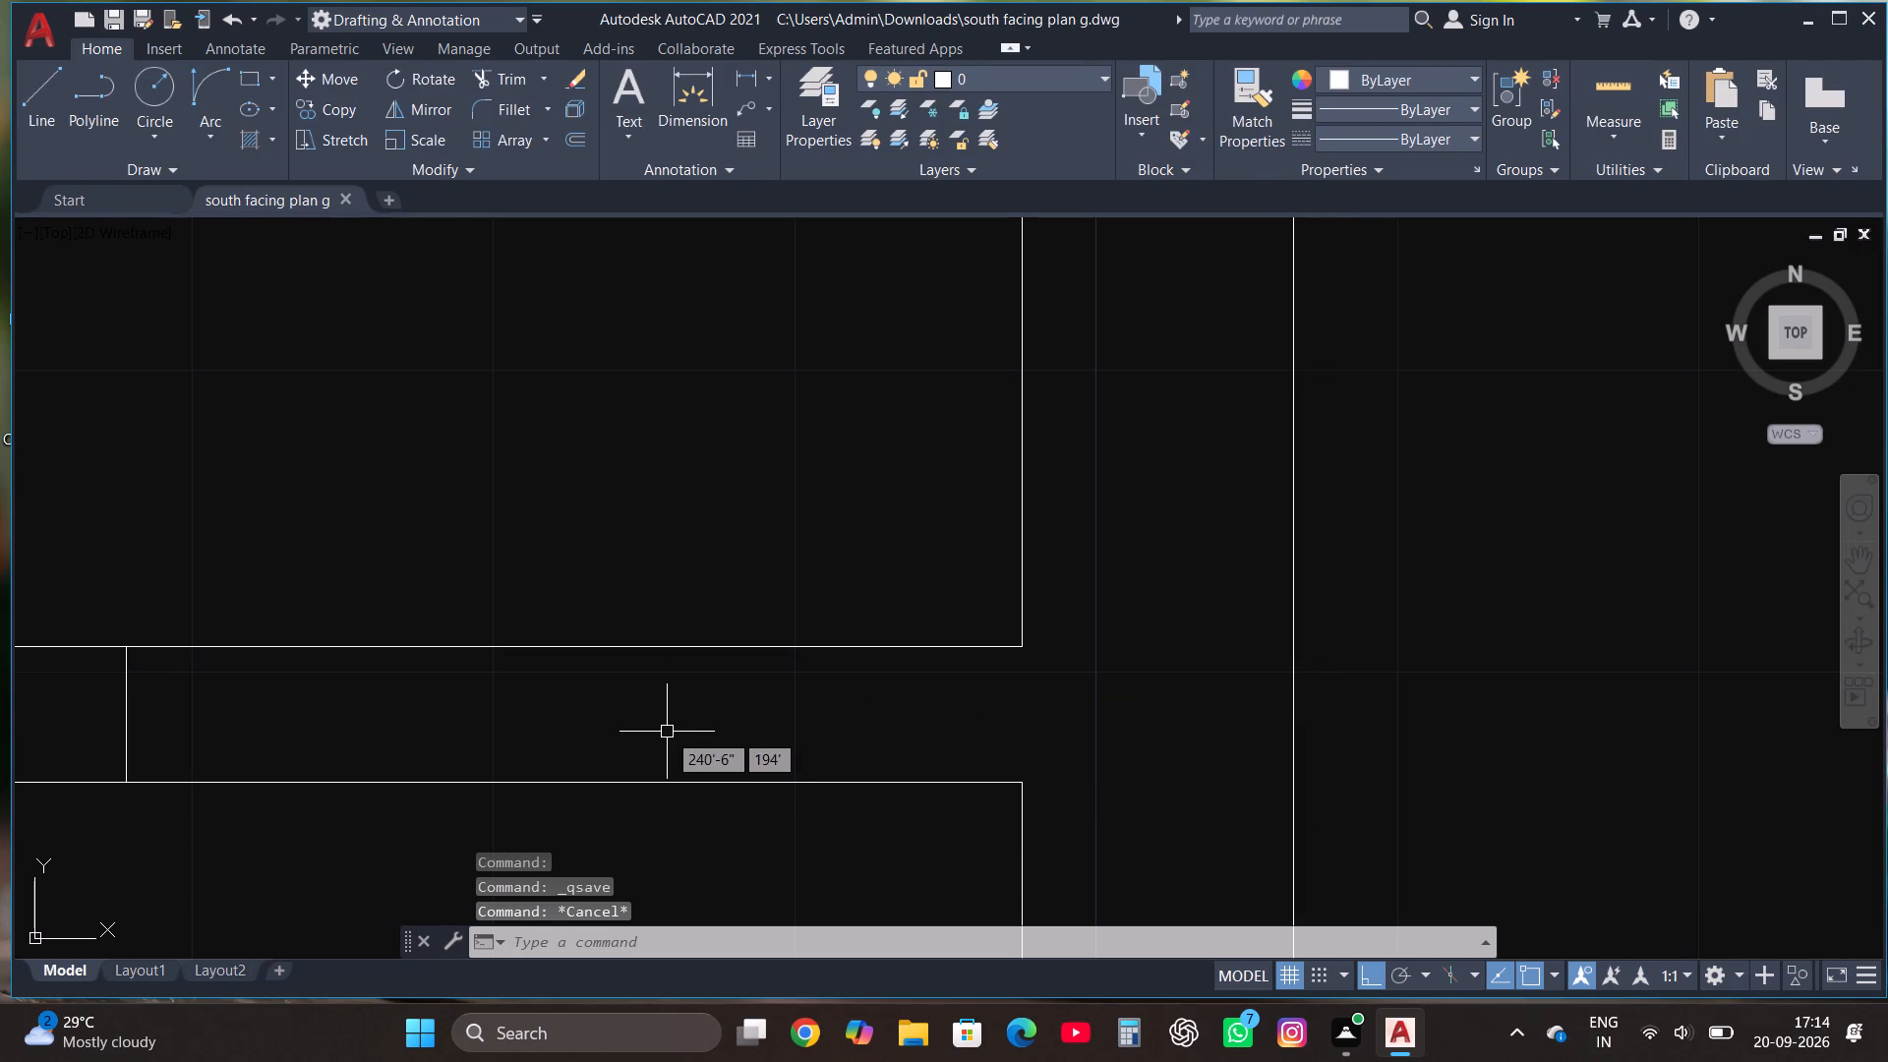
{"action": "key", "text": "ctrl+s"}
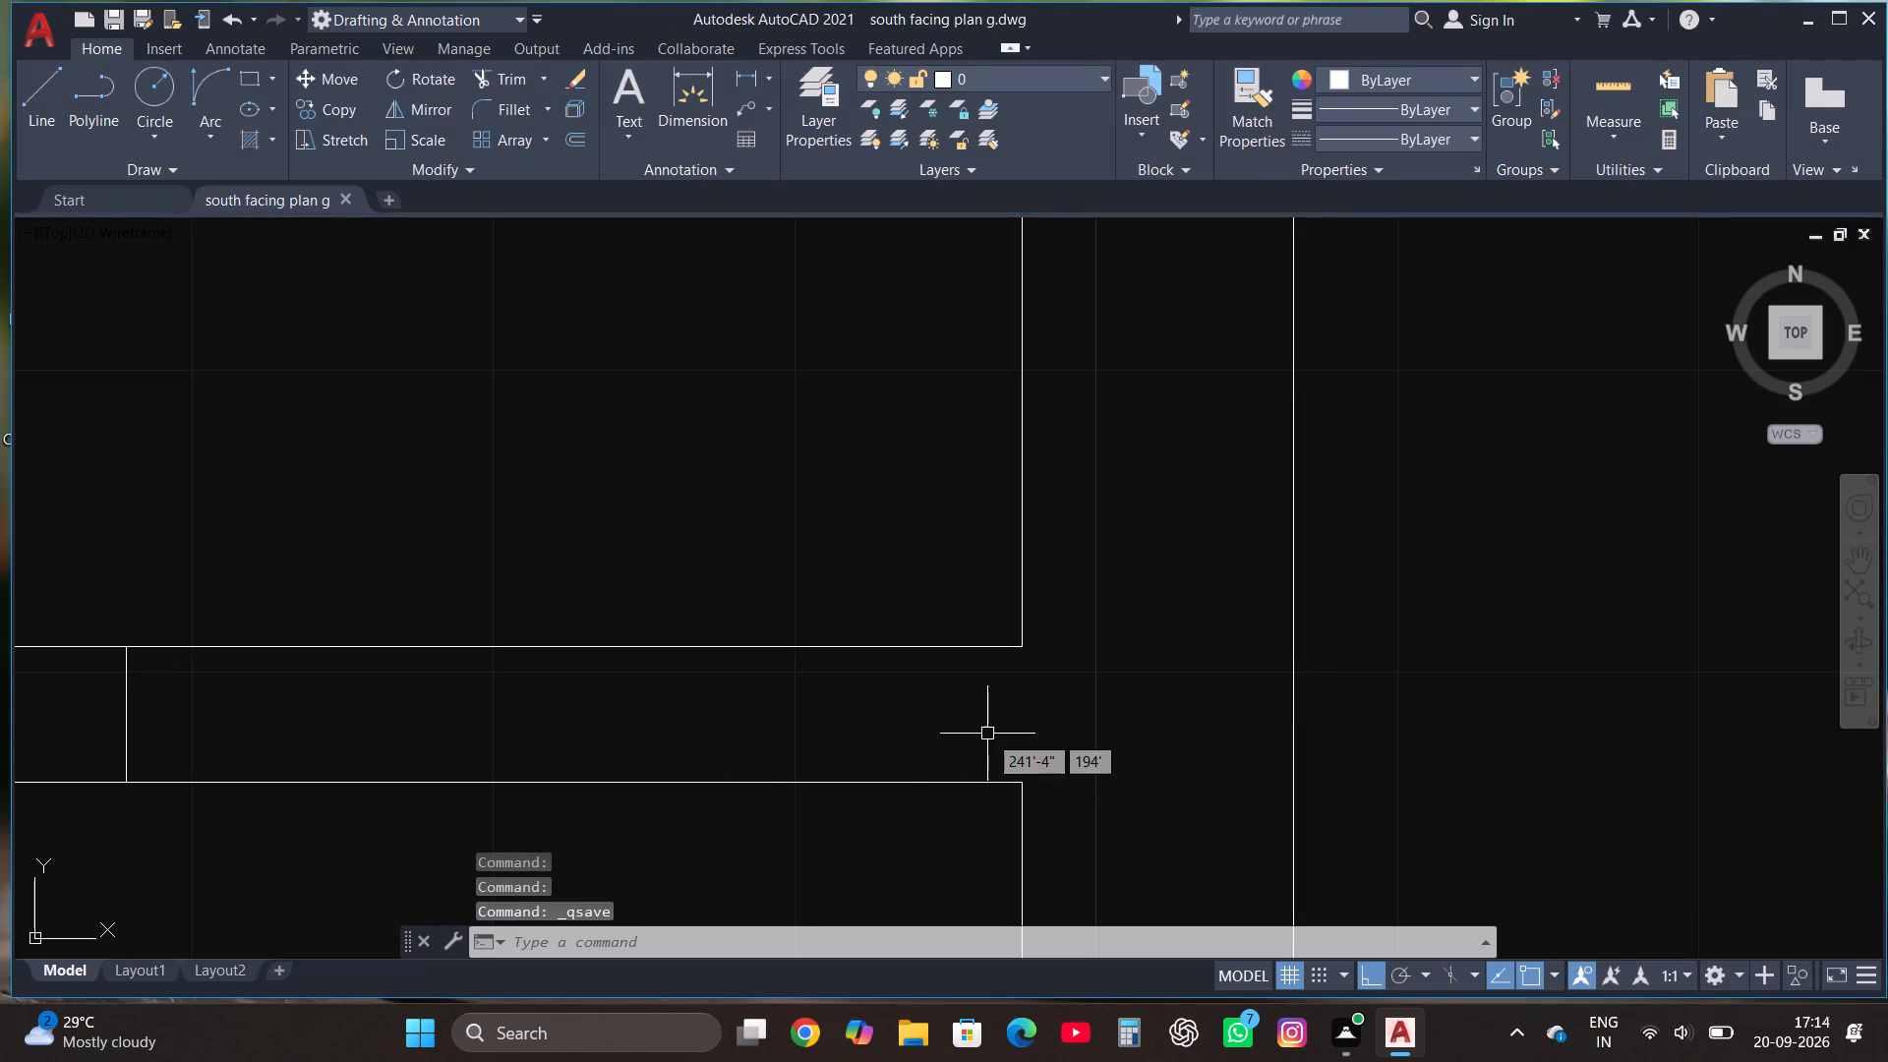
Draw a vertical line about 8" long north from the lower east corner of the wall between the two easternmost rooms.
{"action": "scroll", "coordinate": [992, 746], "scroll_direction": "down", "scroll_amount": 1}
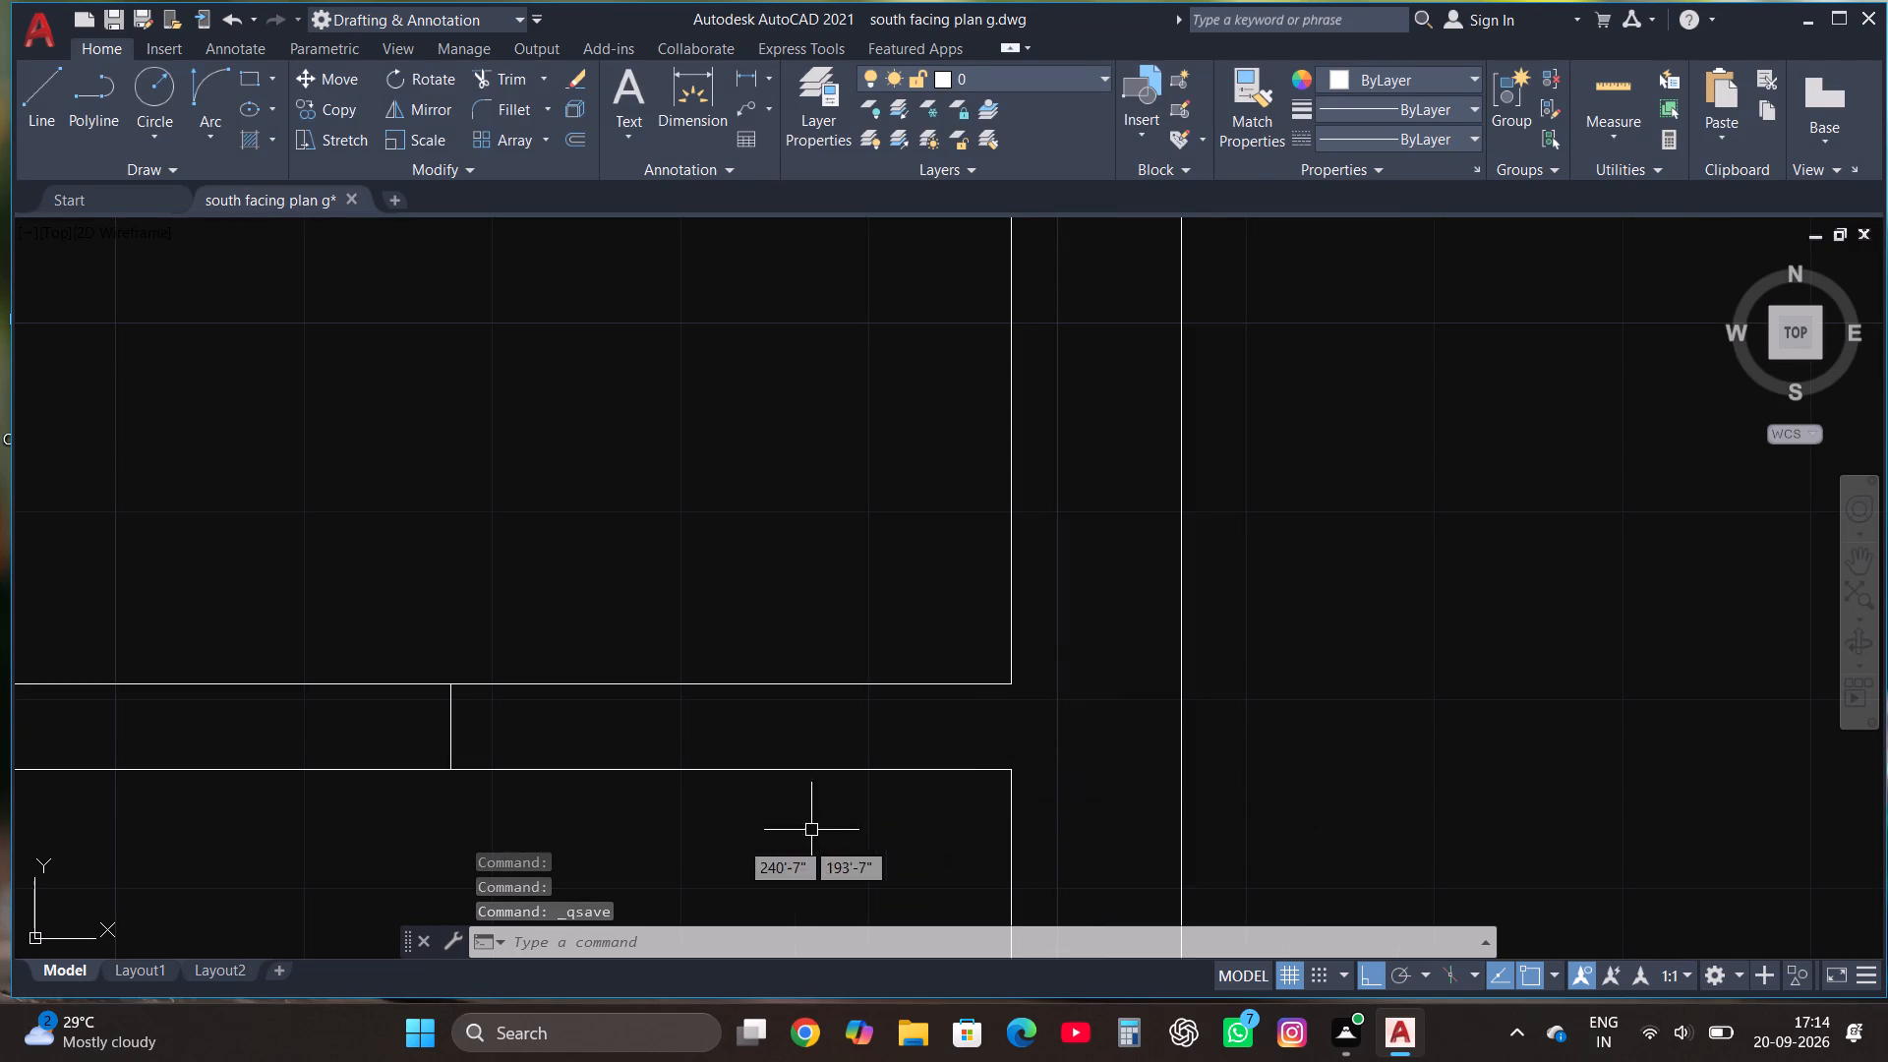
{"action": "scroll", "coordinate": [1029, 645], "scroll_direction": "down", "scroll_amount": 1}
{"action": "scroll", "coordinate": [991, 685], "scroll_direction": "up", "scroll_amount": 2}
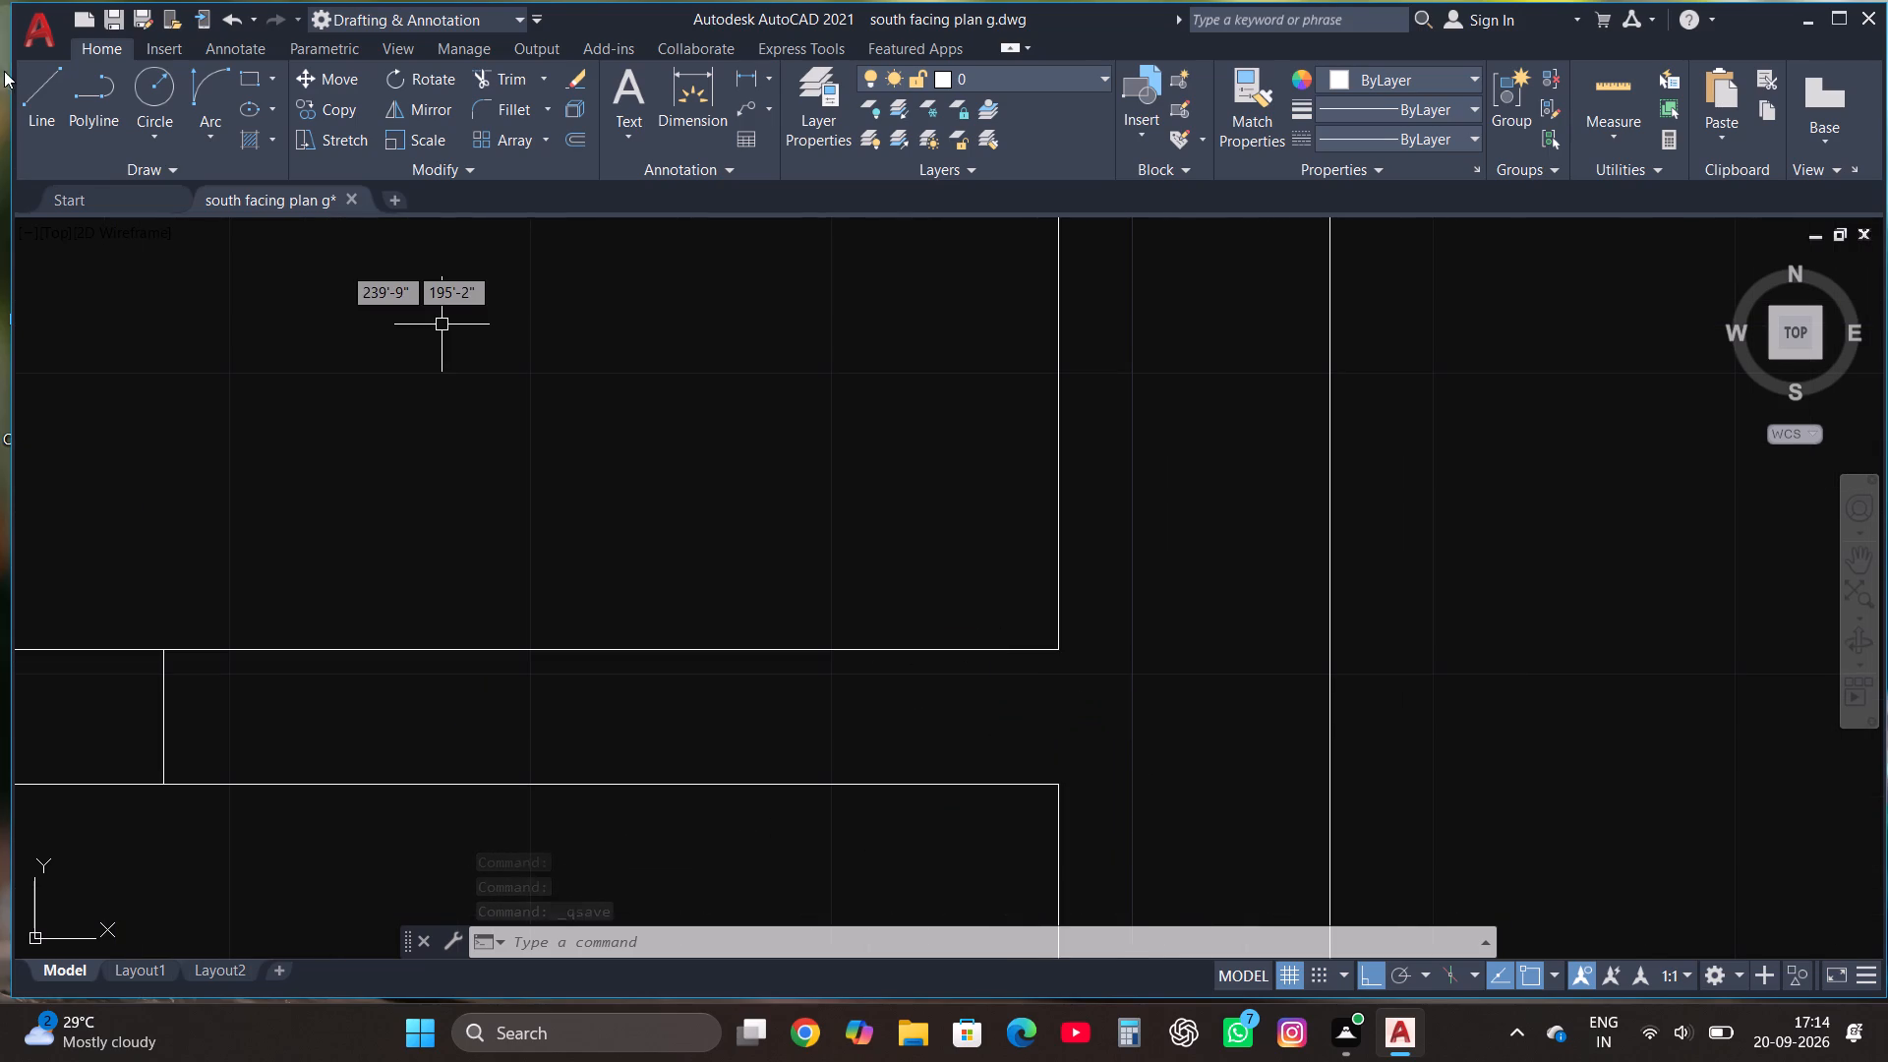
{"action": "left_click", "coordinate": [40, 96]}
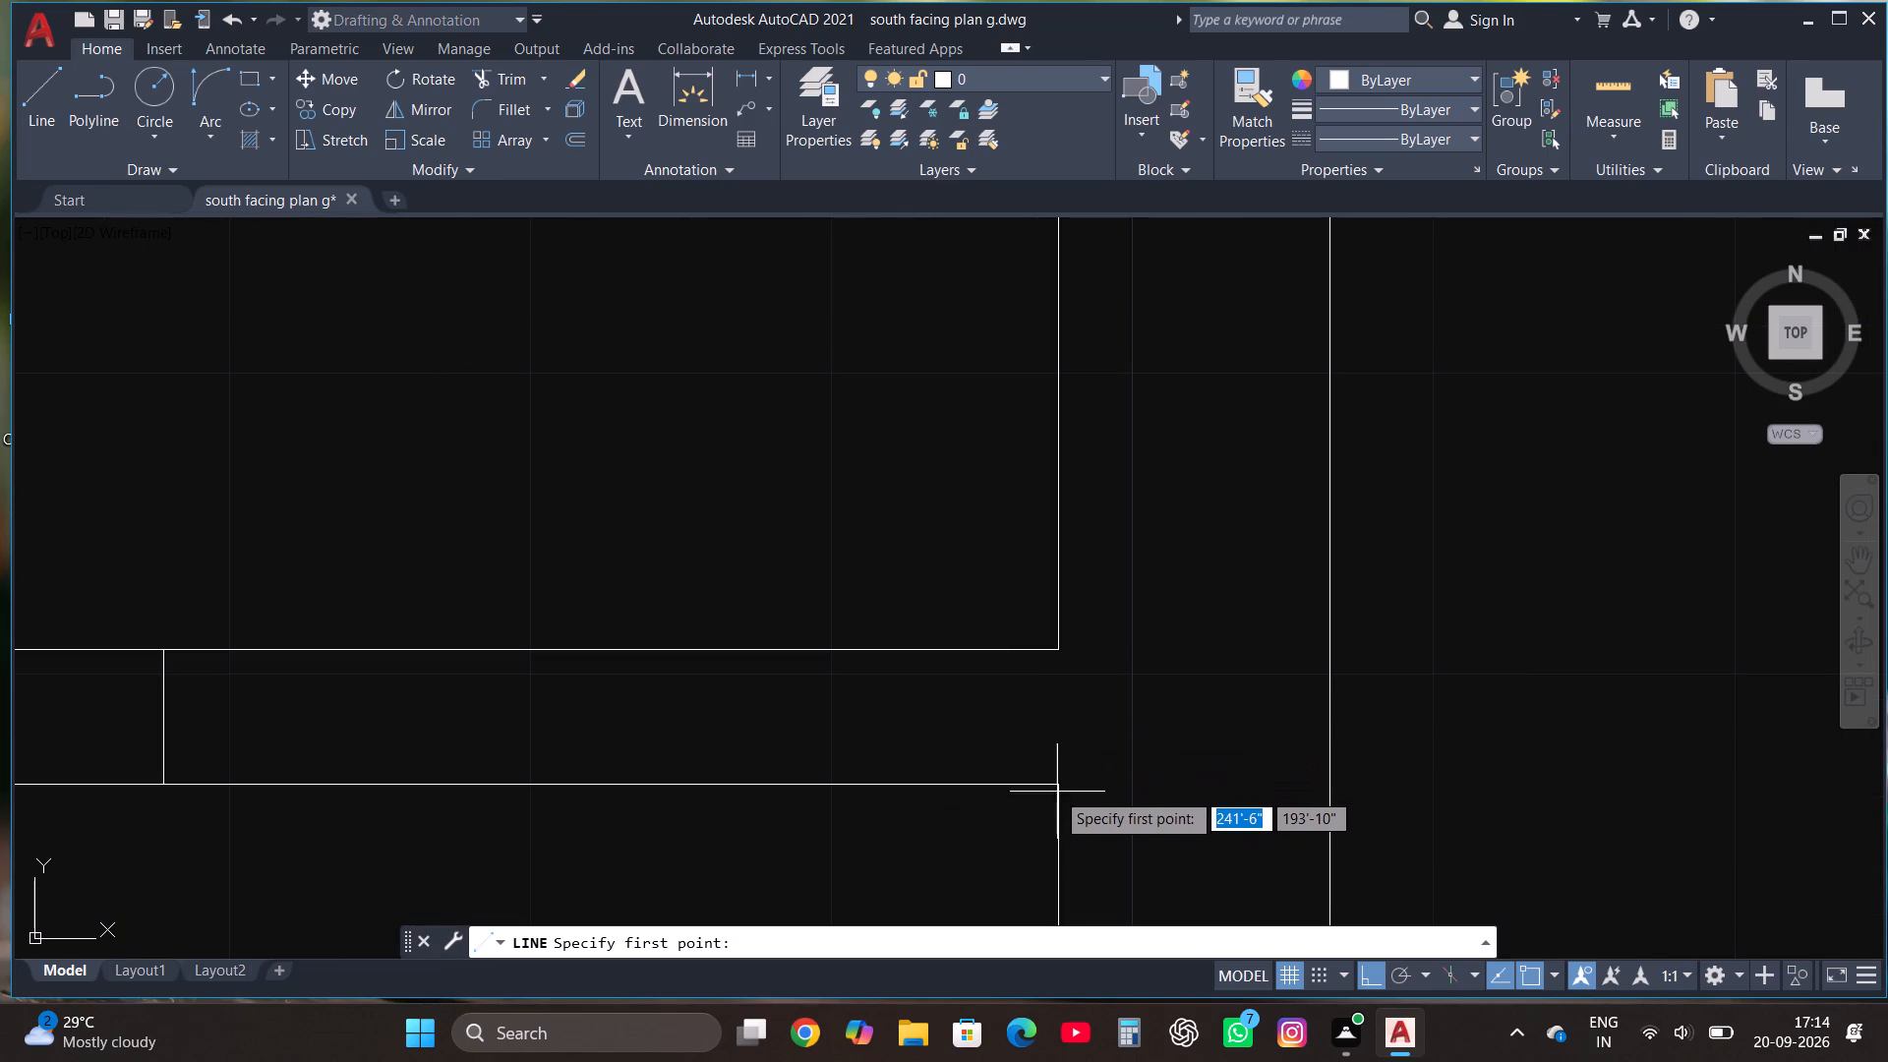
{"action": "left_click", "coordinate": [1054, 790]}
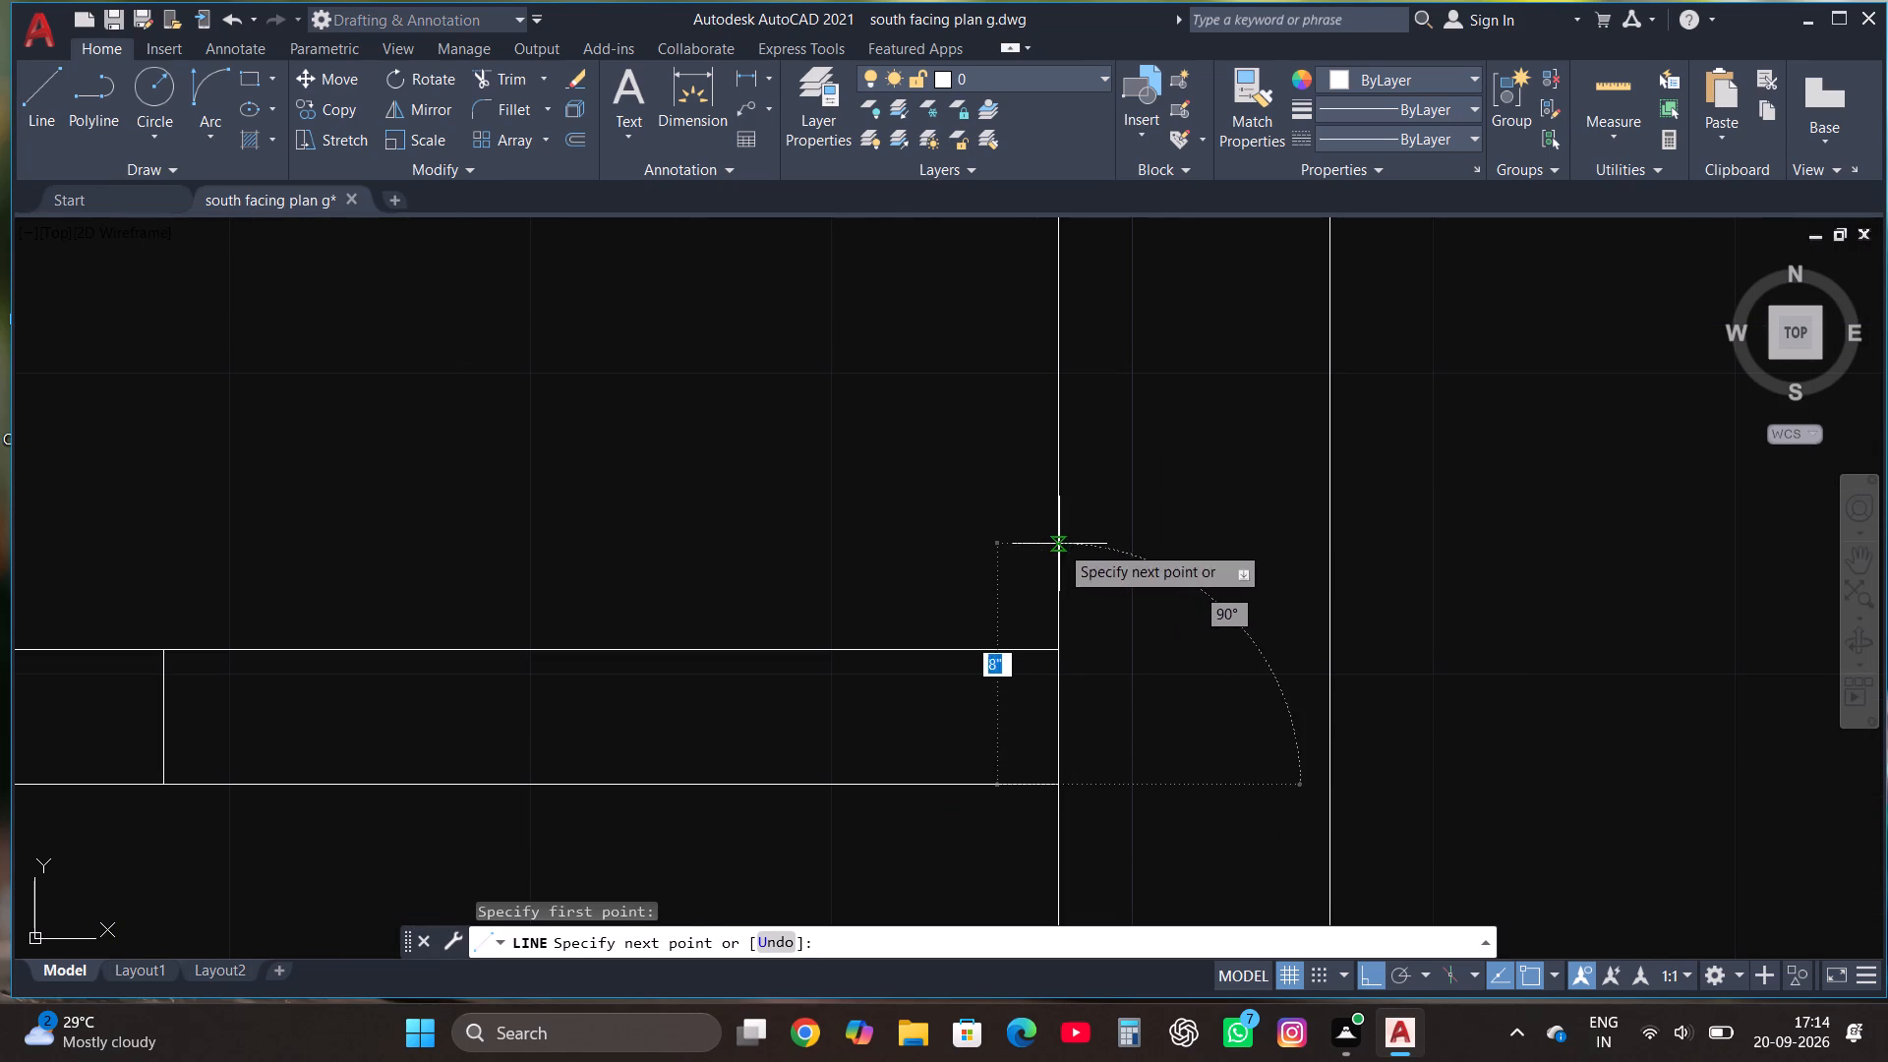
{"action": "left_click", "coordinate": [1059, 544]}
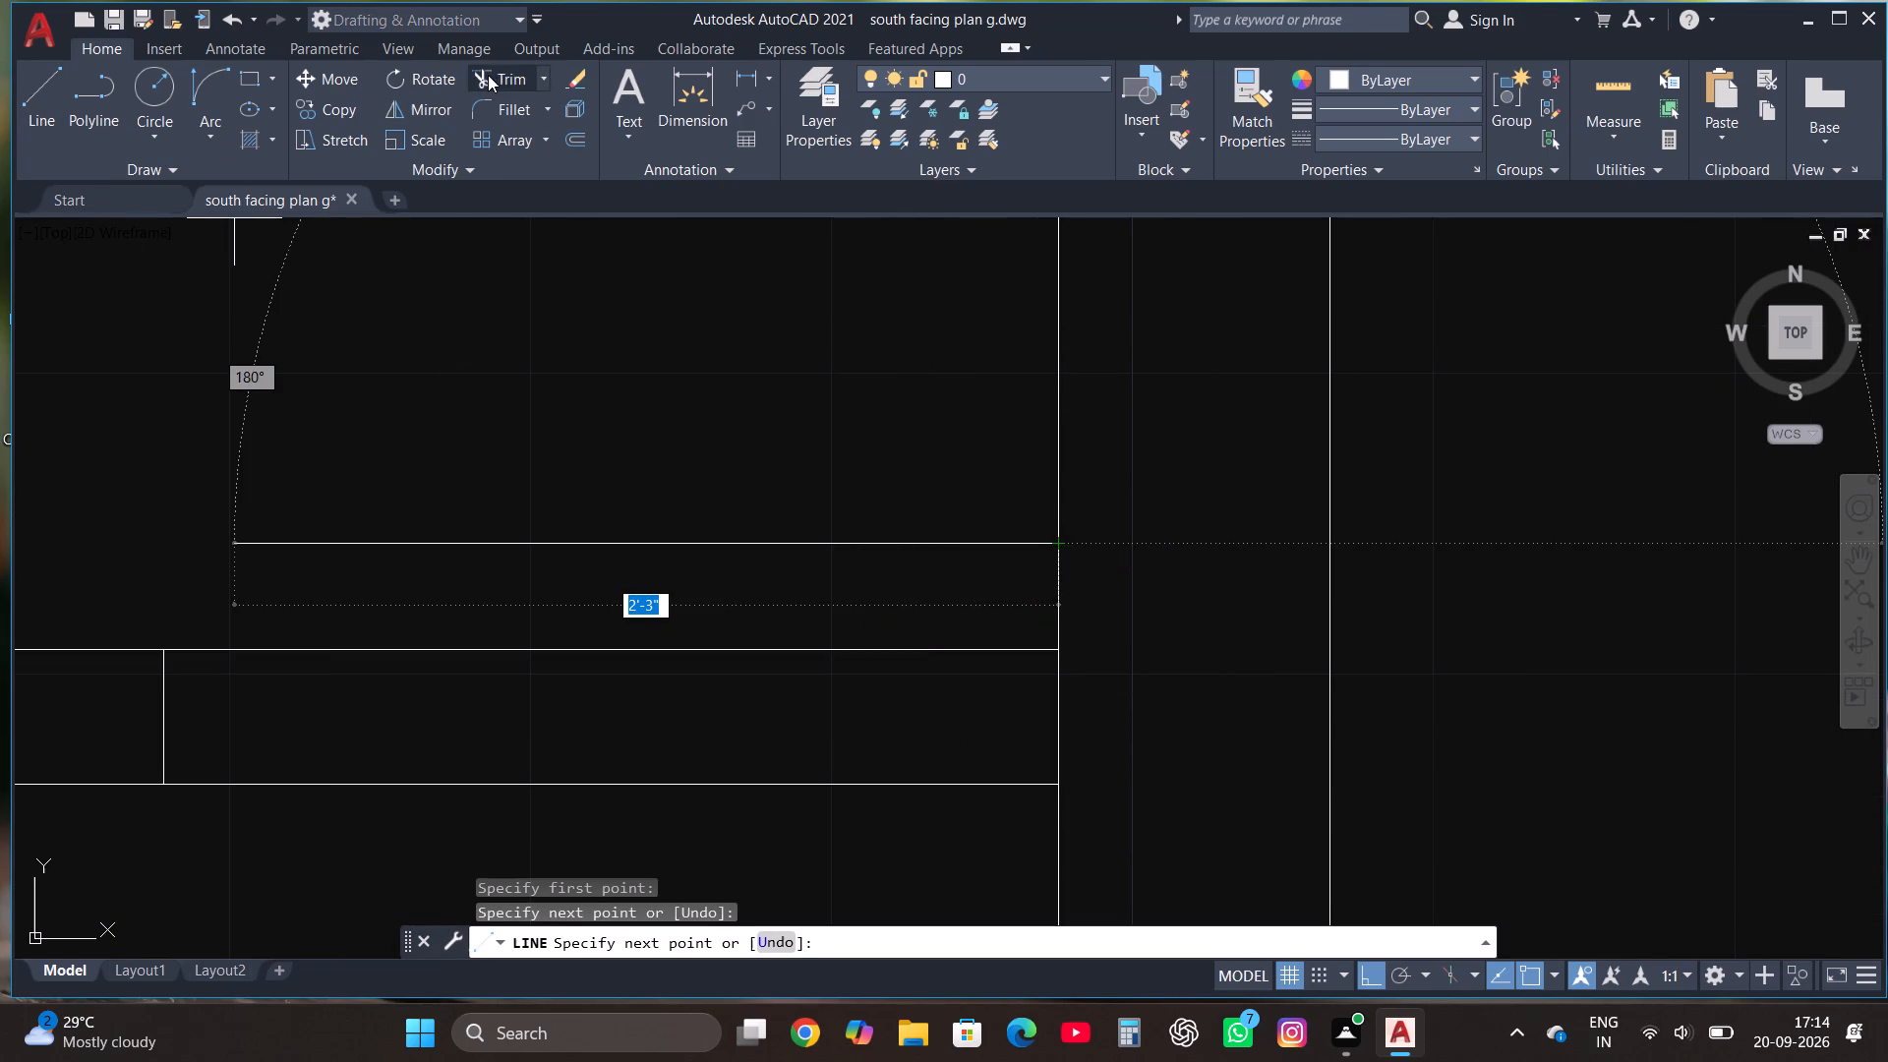
Trim the upper line of the wall between the two easternmost rooms, from the short vertical line to the east wall.
{"action": "left_click", "coordinate": [493, 75]}
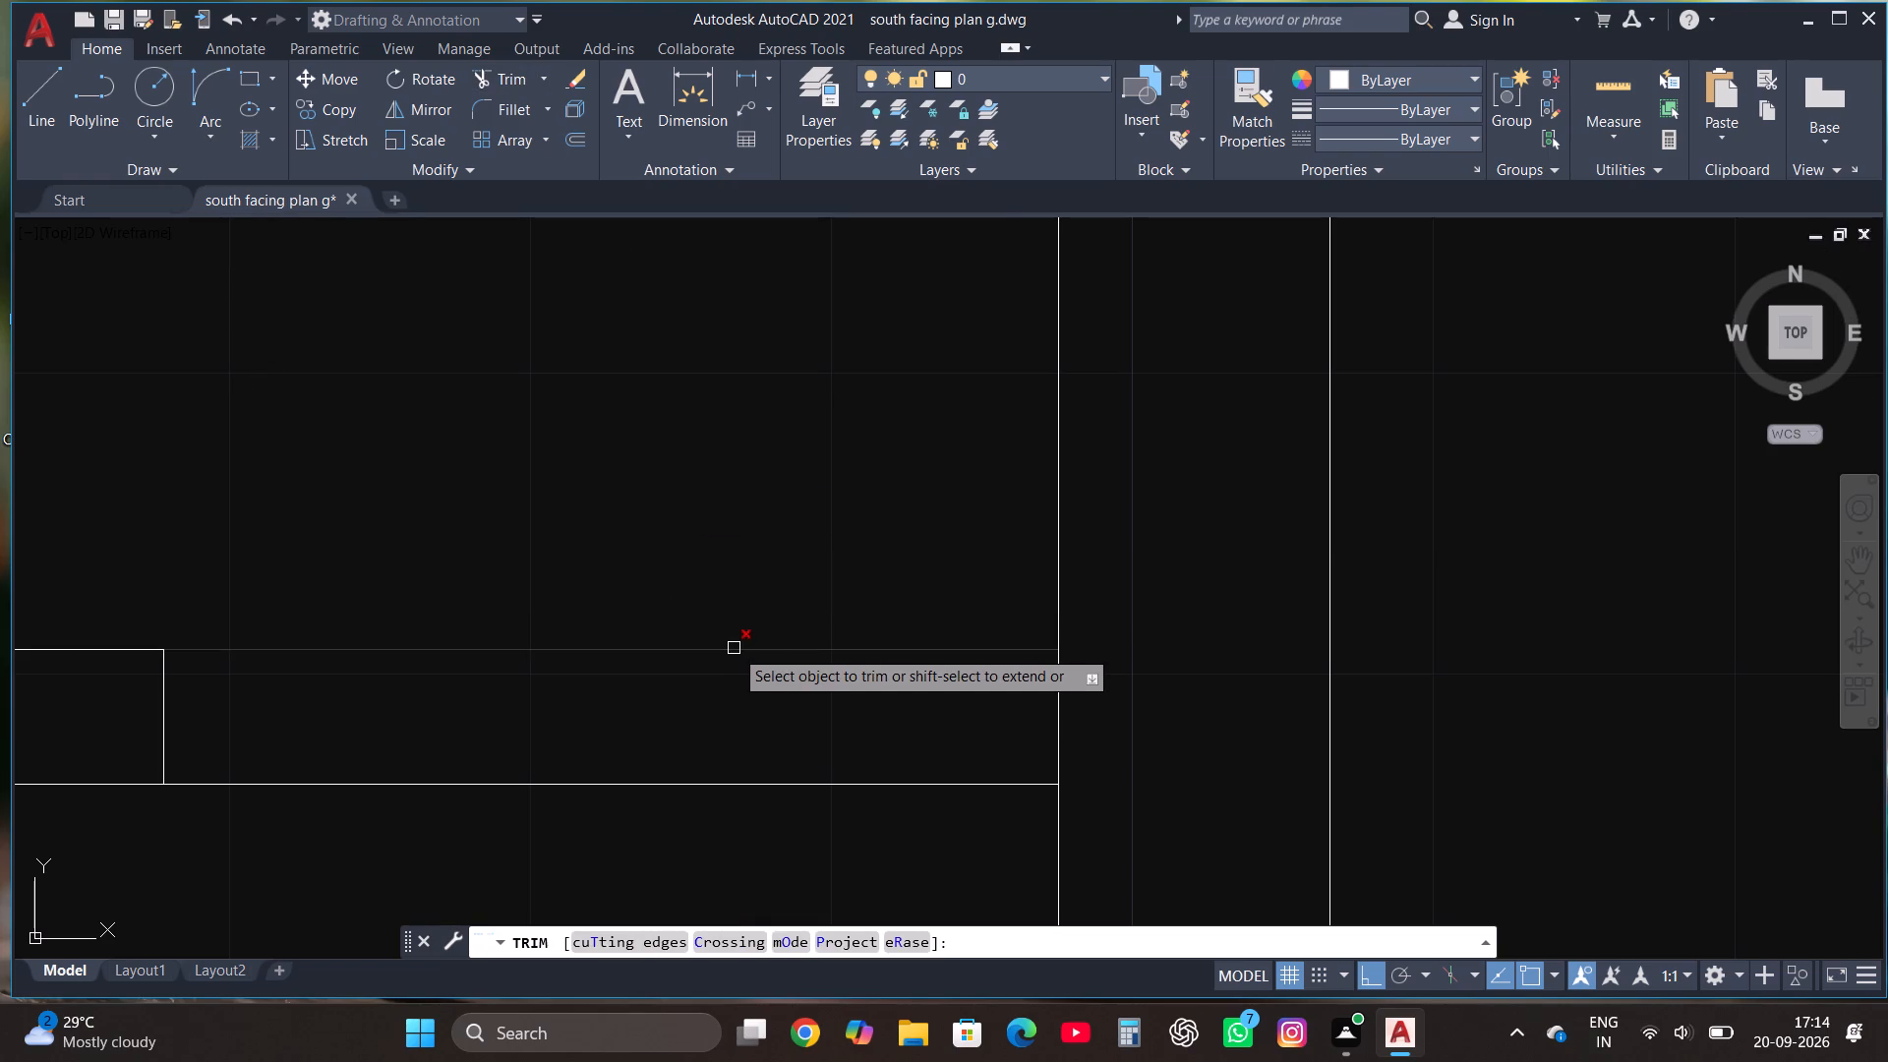
{"action": "left_click", "coordinate": [734, 648]}
{"action": "scroll", "coordinate": [738, 660], "scroll_direction": "down", "scroll_amount": 5}
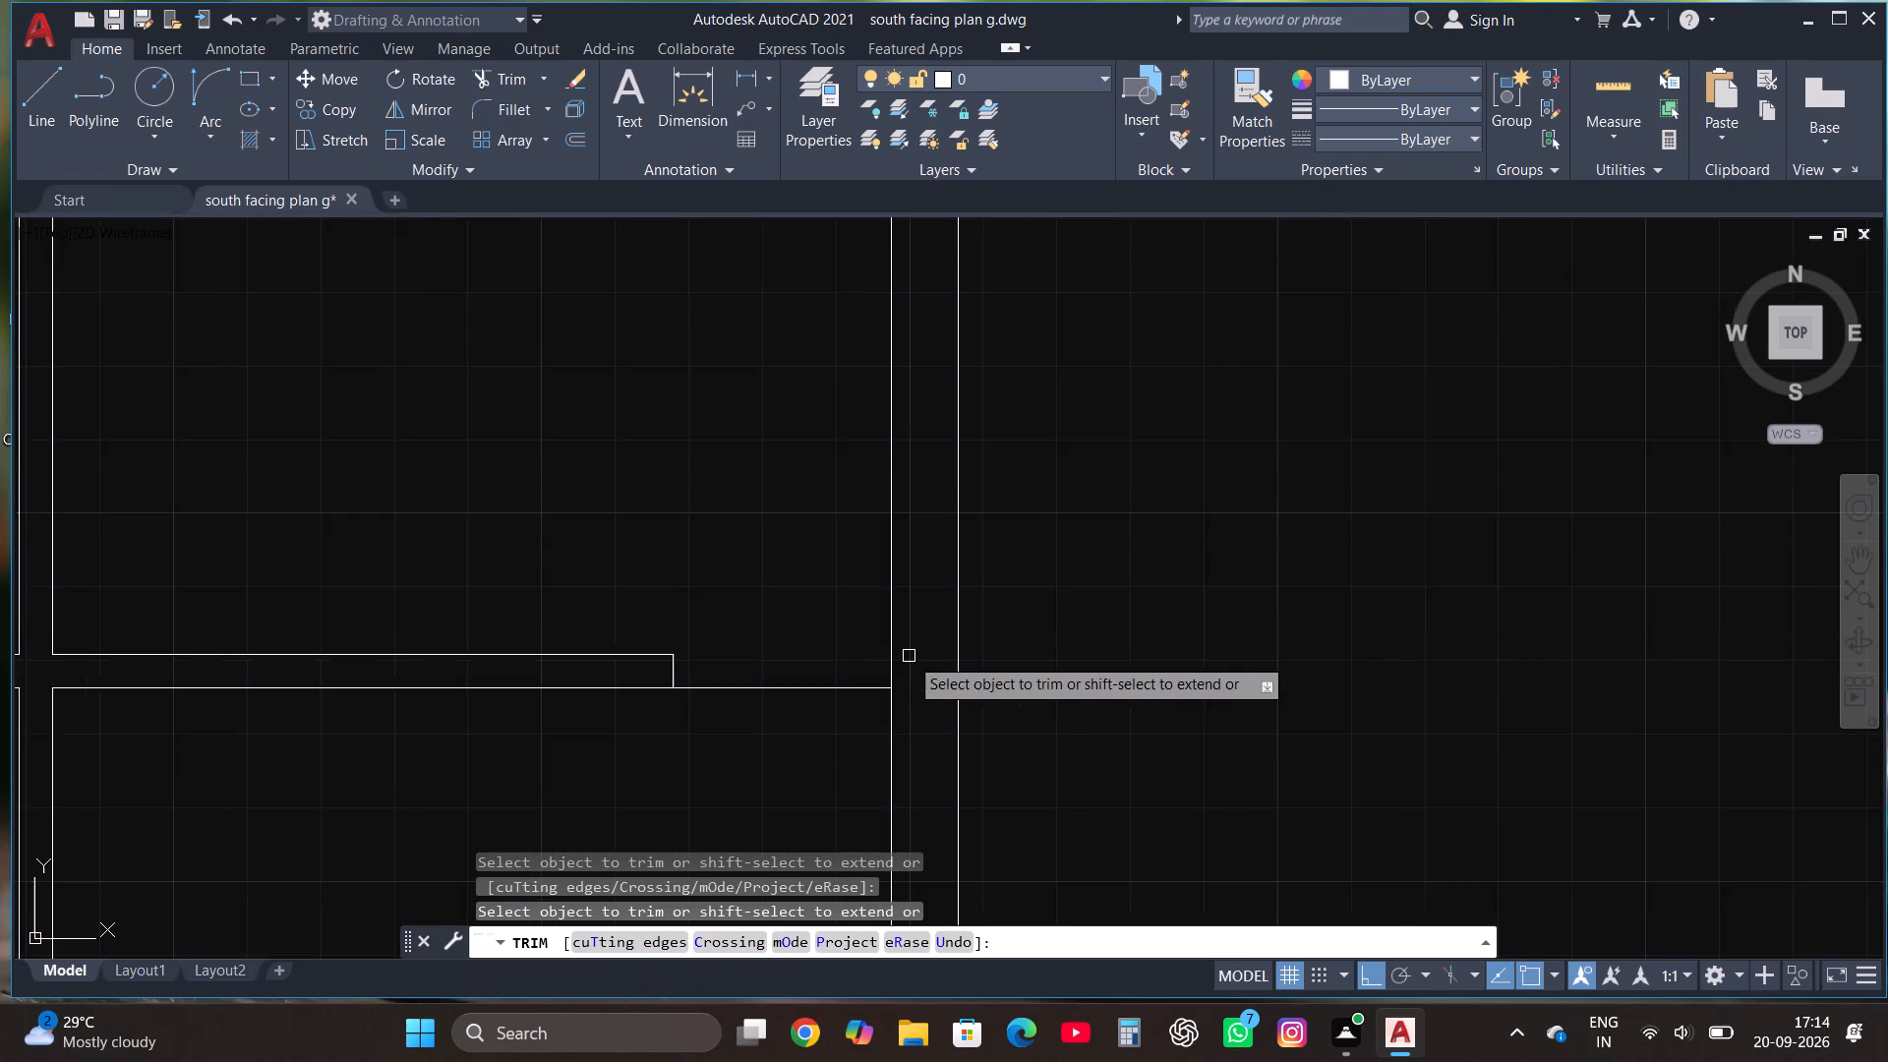
{"action": "scroll", "coordinate": [1130, 564], "scroll_direction": "down", "scroll_amount": 2}
{"action": "key", "text": "Escape"}
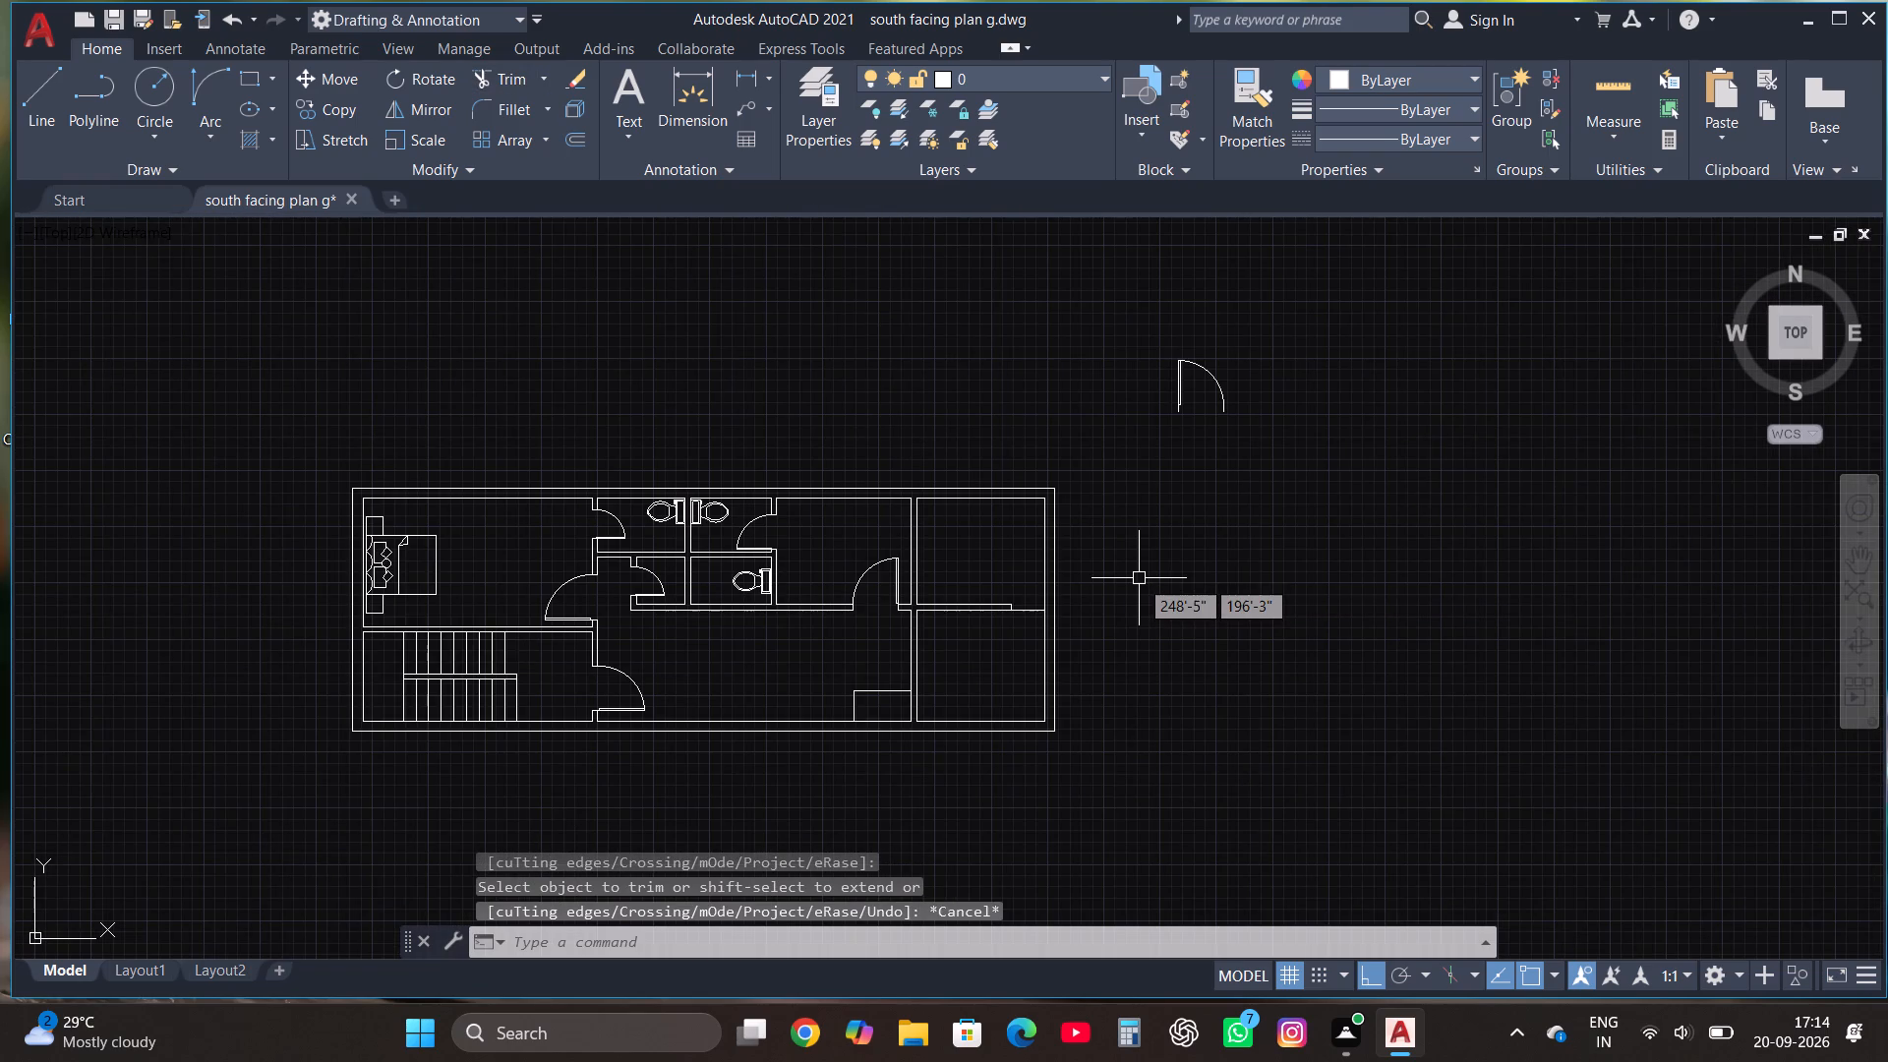
Draw a rectangle about 4'-4" by 1'-3" near the south wall of the hall, between the stair-room door and the corner rectangle.
{"action": "scroll", "coordinate": [1140, 581], "scroll_direction": "down", "scroll_amount": 1}
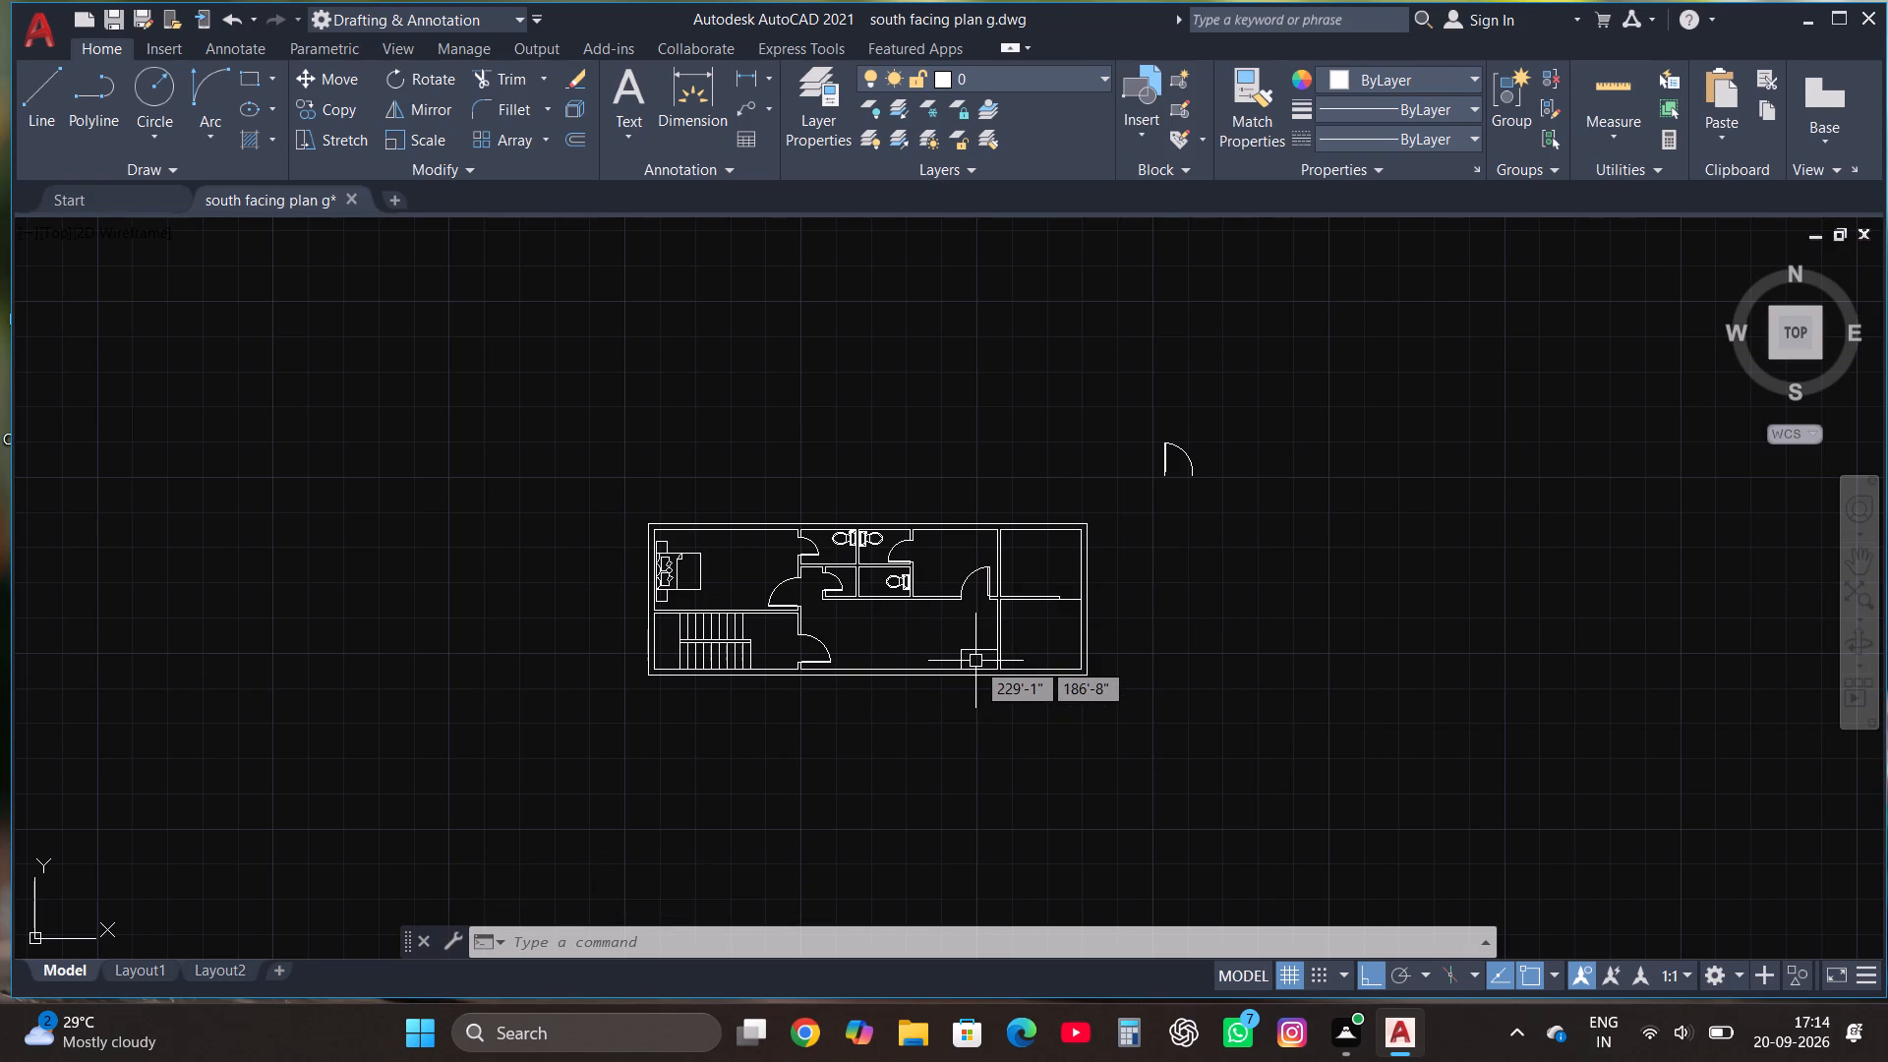
{"action": "scroll", "coordinate": [975, 661], "scroll_direction": "down", "scroll_amount": 1}
{"action": "scroll", "coordinate": [975, 661], "scroll_direction": "up", "scroll_amount": 3}
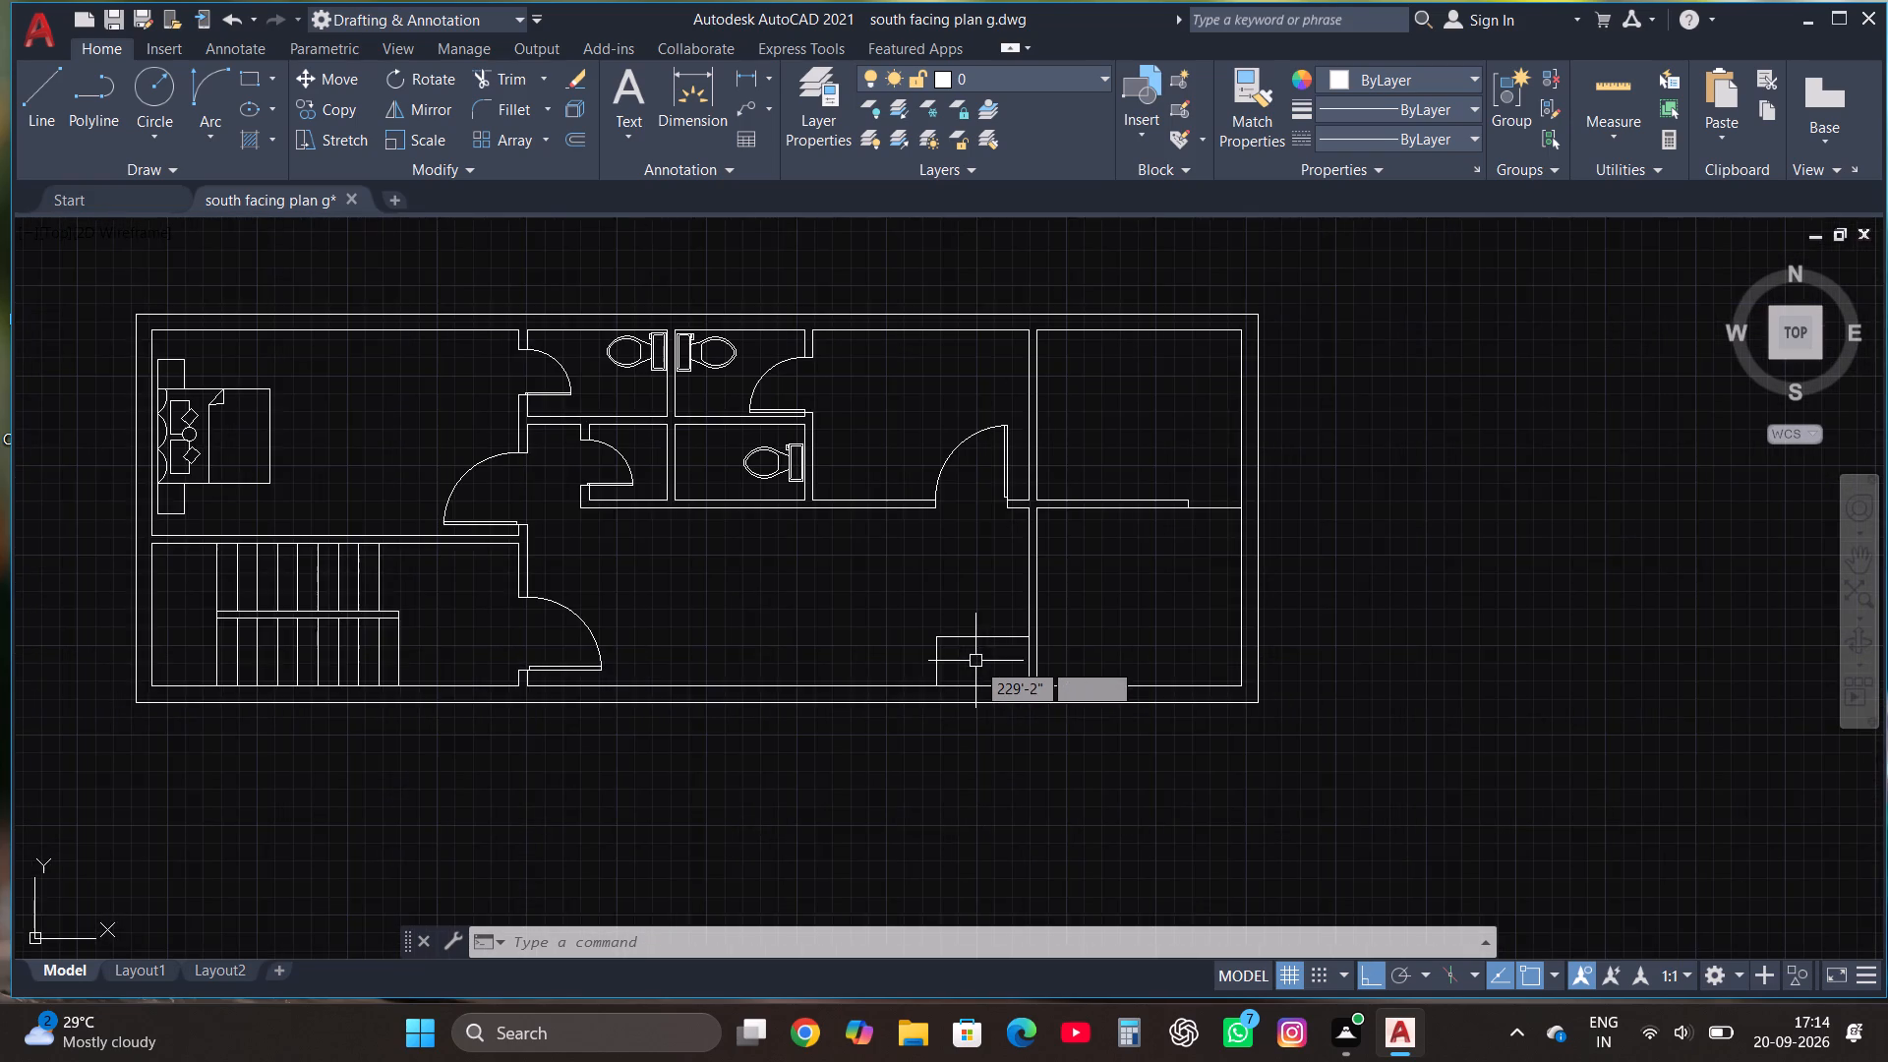
{"action": "scroll", "coordinate": [813, 619], "scroll_direction": "up", "scroll_amount": 2}
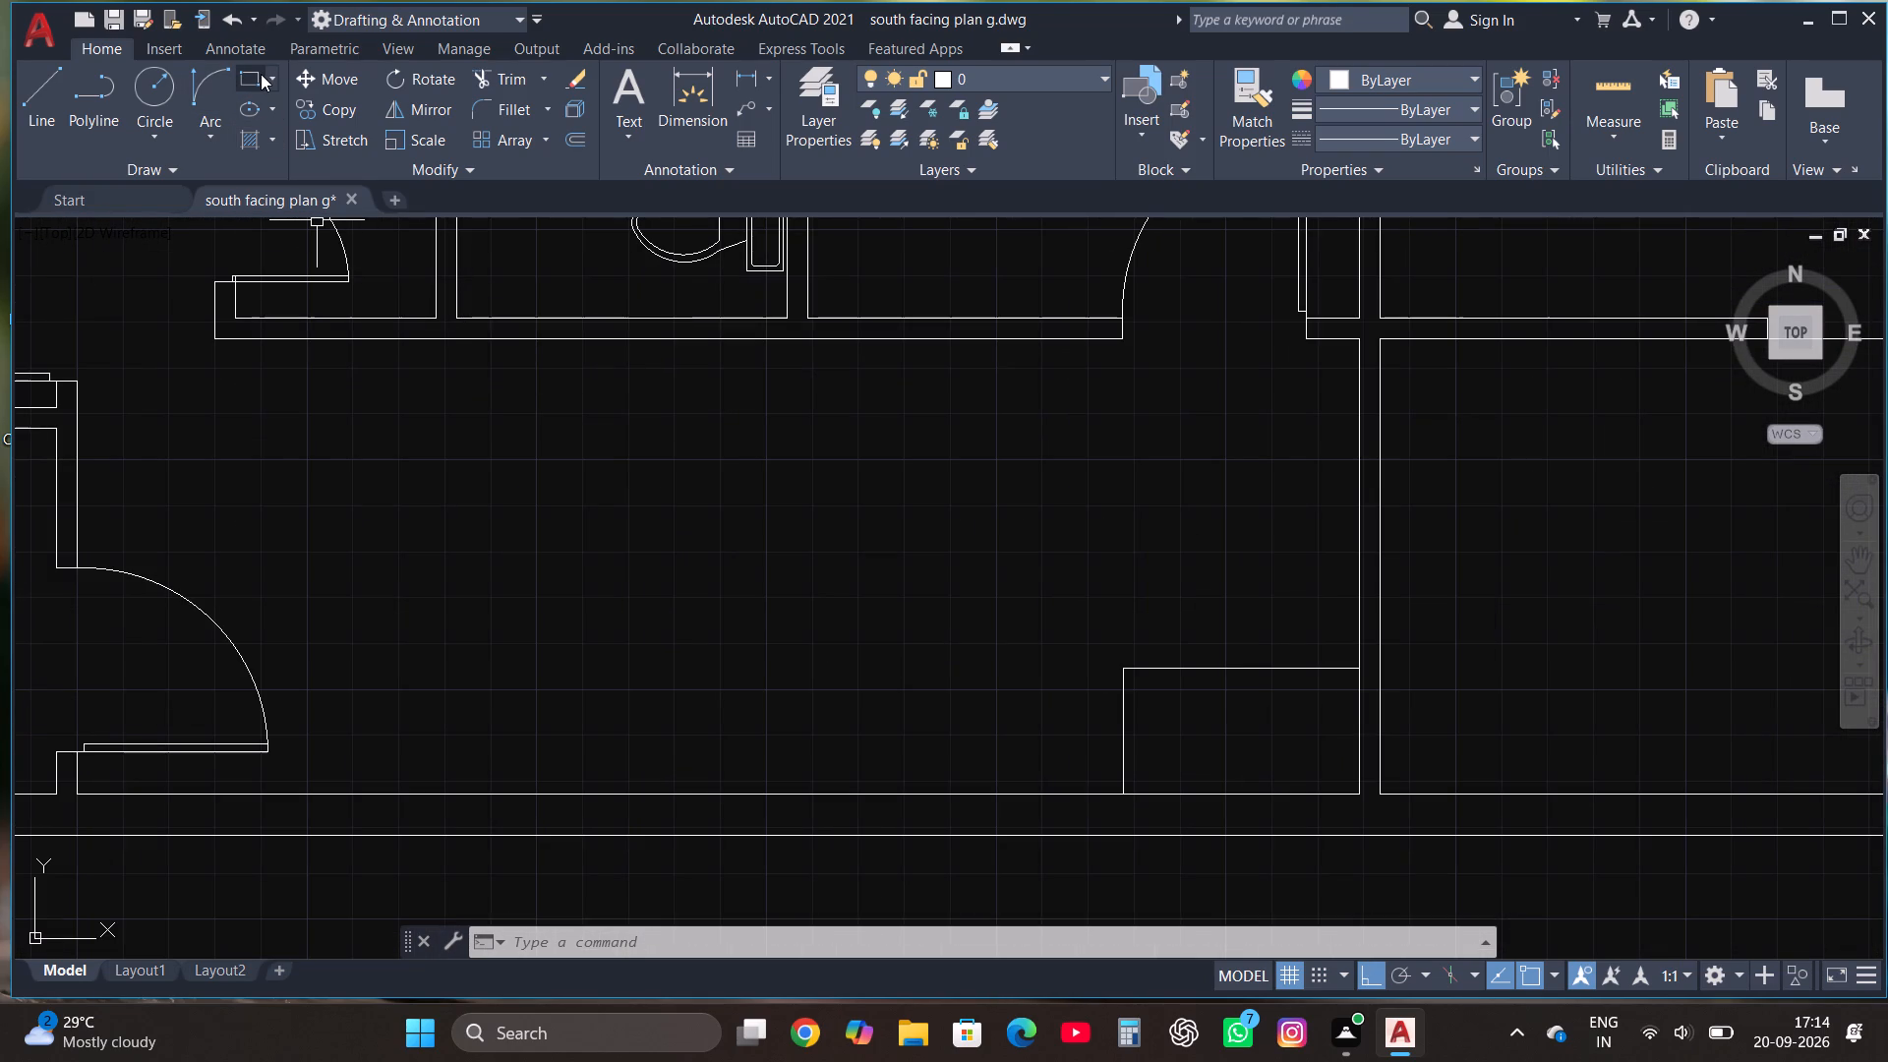
{"action": "double_click", "coordinate": [255, 81]}
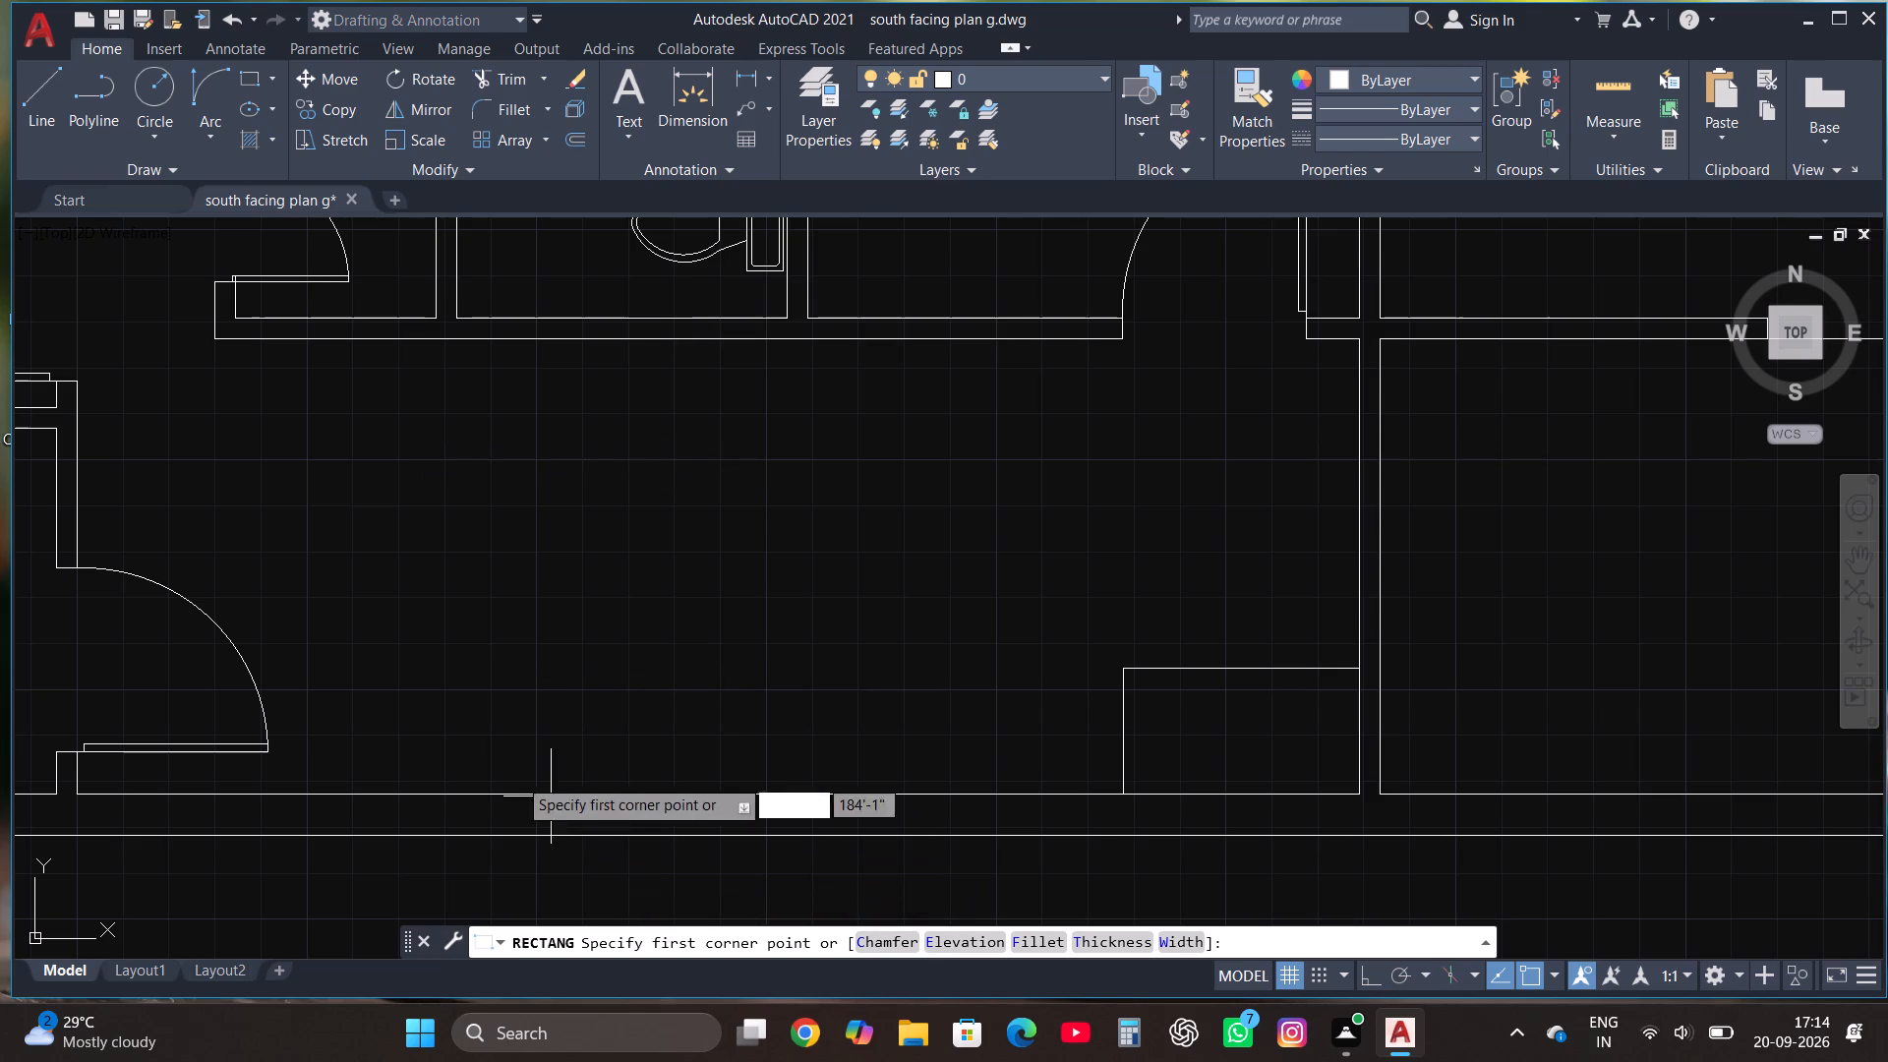
{"action": "left_click", "coordinate": [588, 757]}
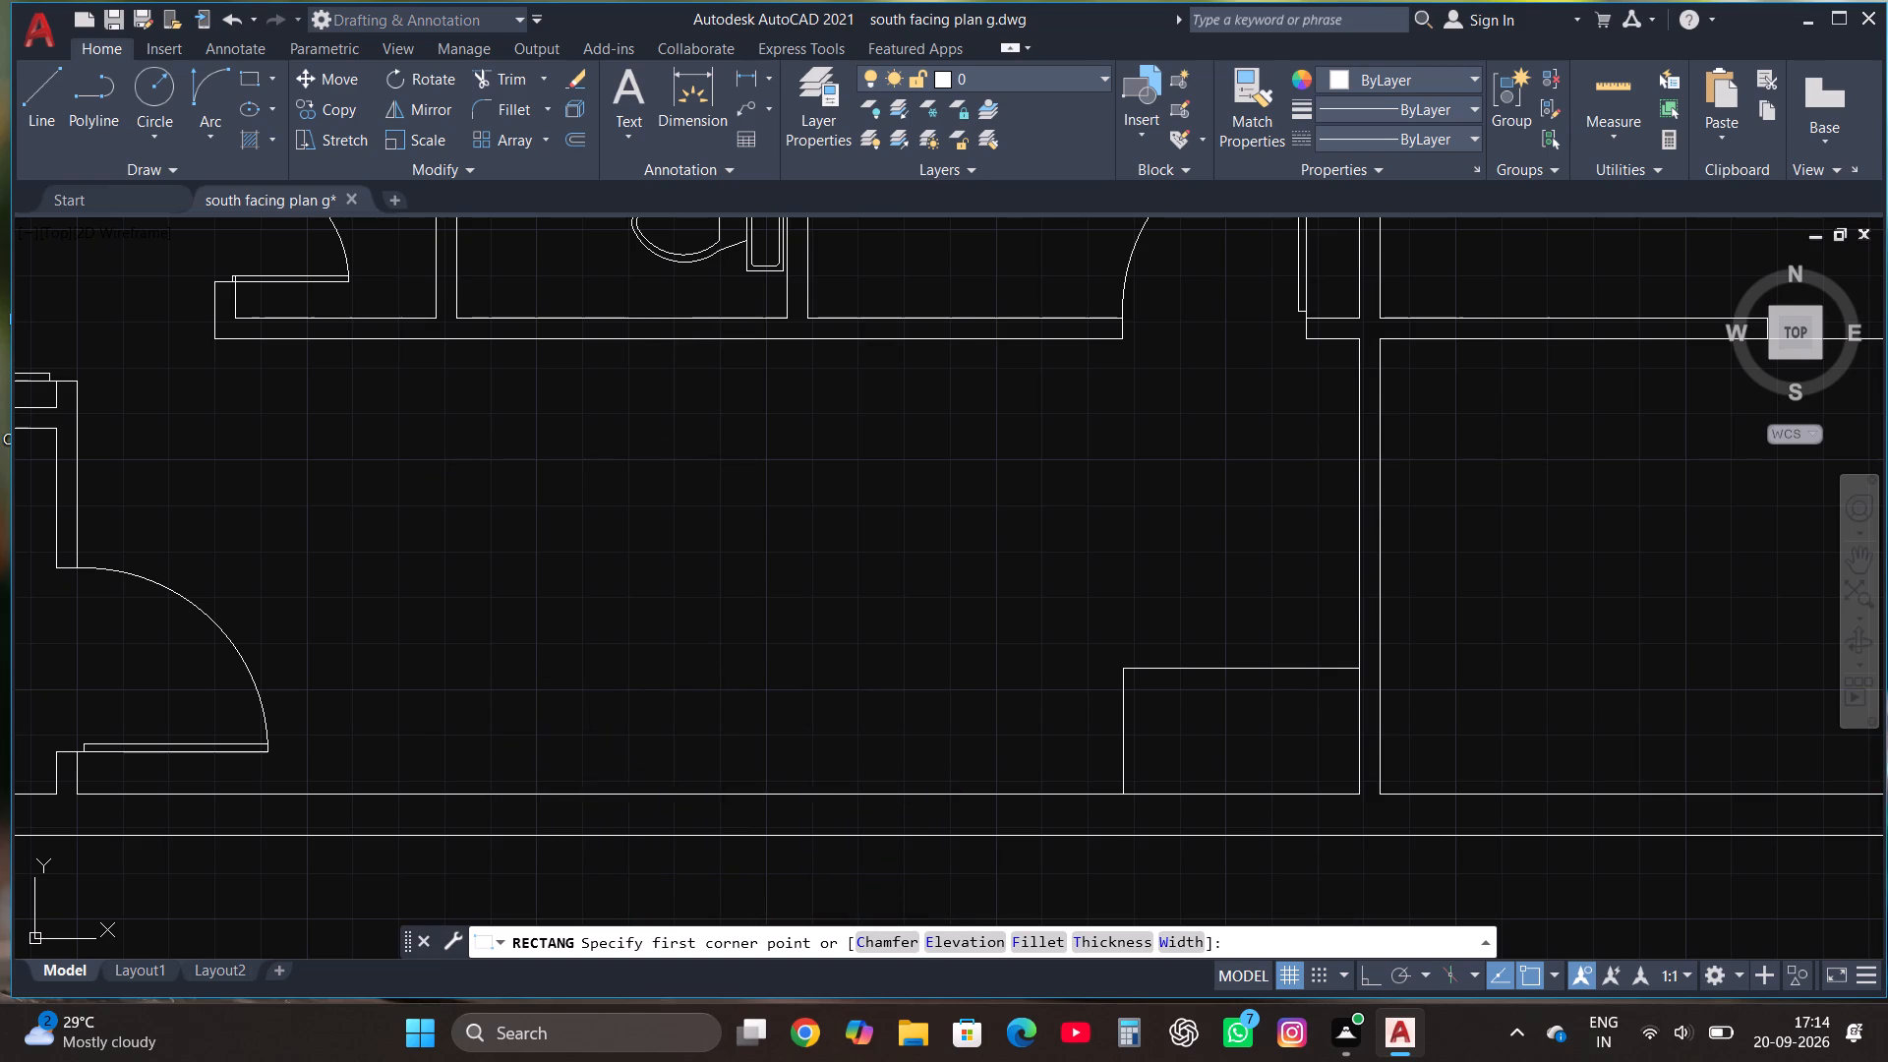
{"action": "left_click", "coordinate": [827, 687]}
Draw connected lines around the rectangle's west, south and east sides, about 4'-10" long and 1'-3" deep, returning into its east side.
{"action": "scroll", "coordinate": [695, 781], "scroll_direction": "up", "scroll_amount": 2}
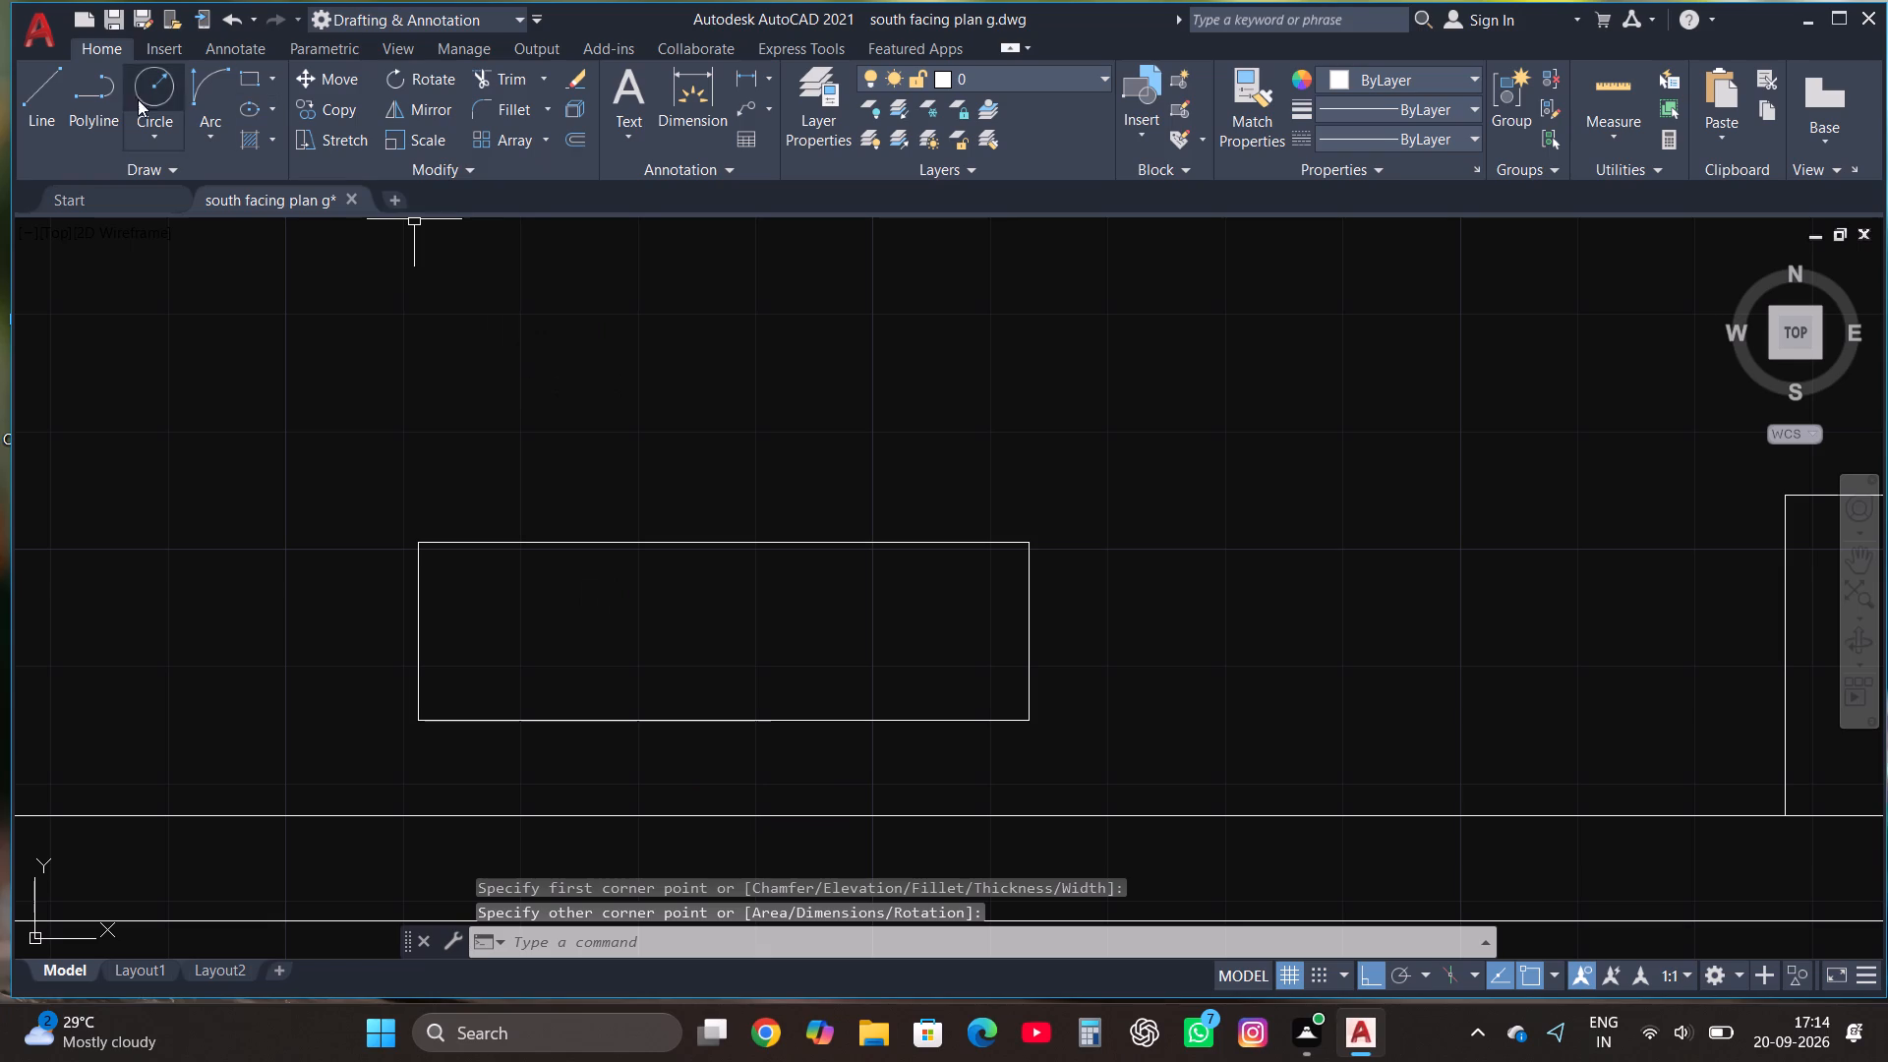
{"action": "left_click", "coordinate": [35, 89]}
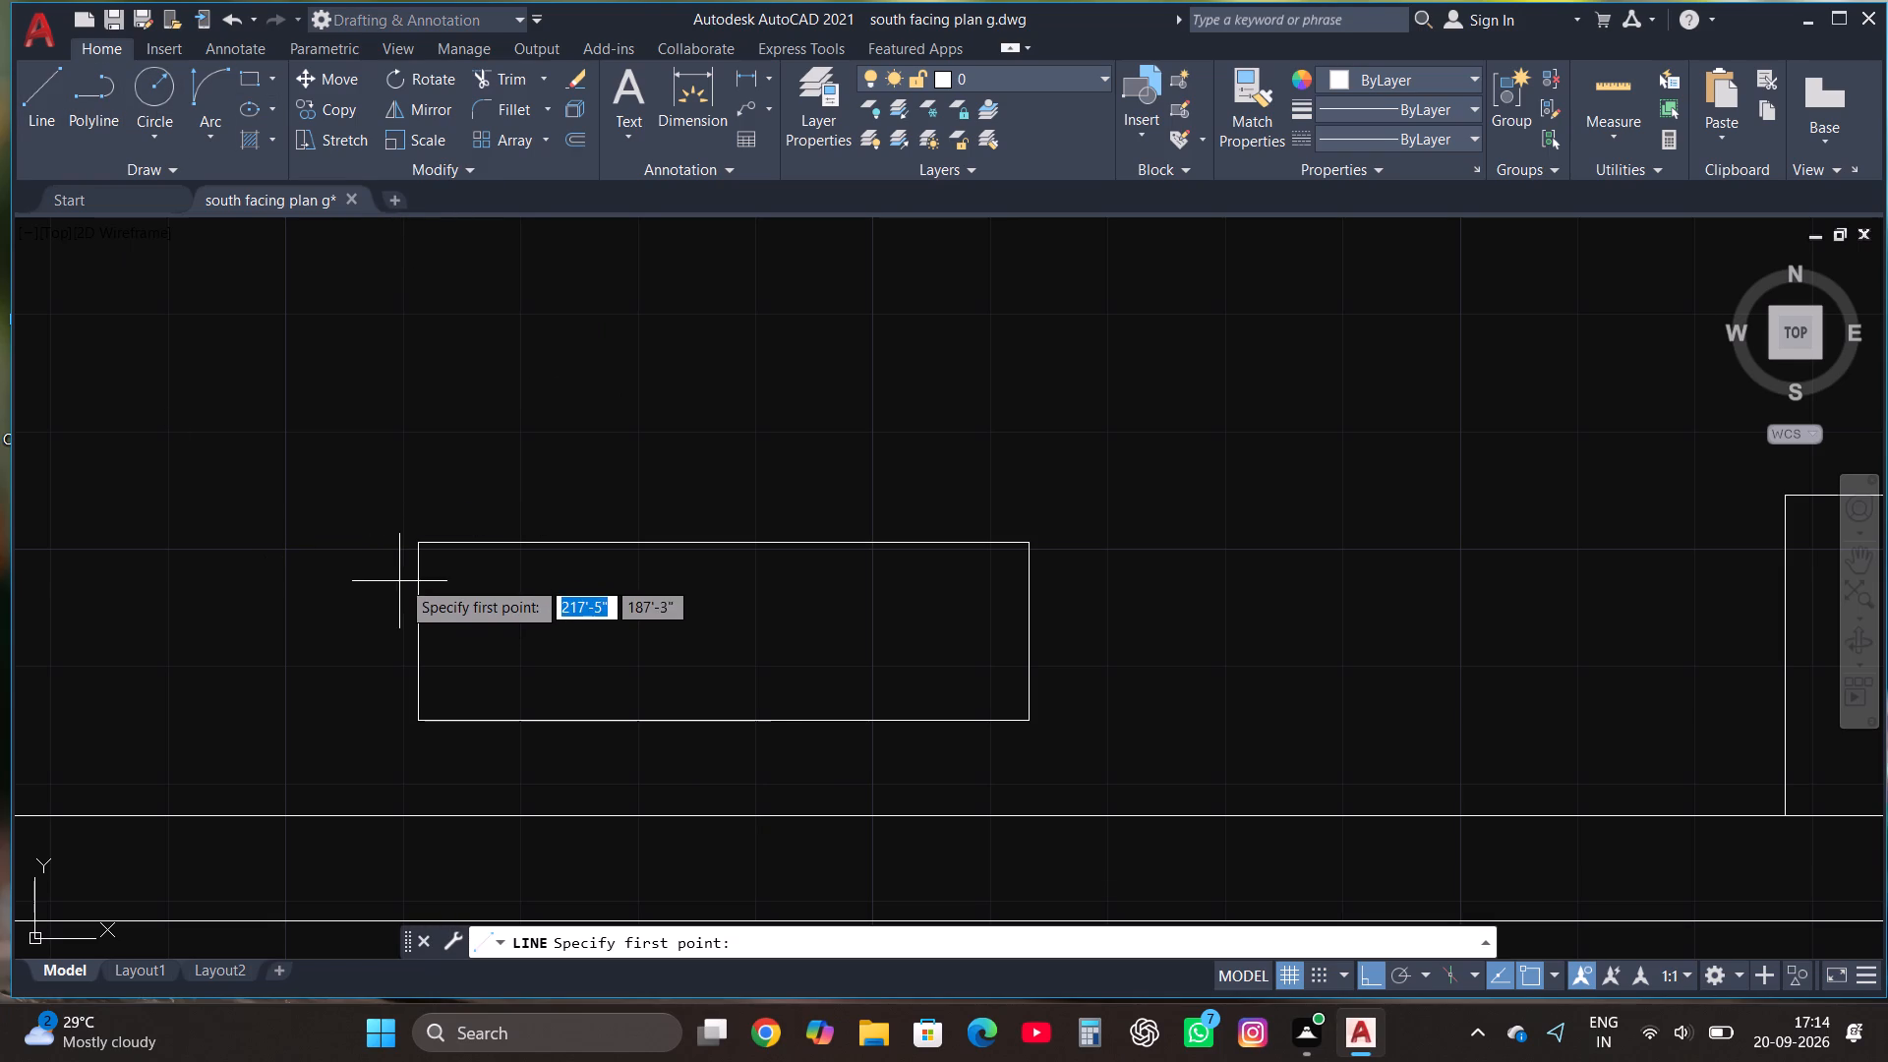
{"action": "left_click", "coordinate": [419, 577]}
{"action": "left_click", "coordinate": [383, 577]}
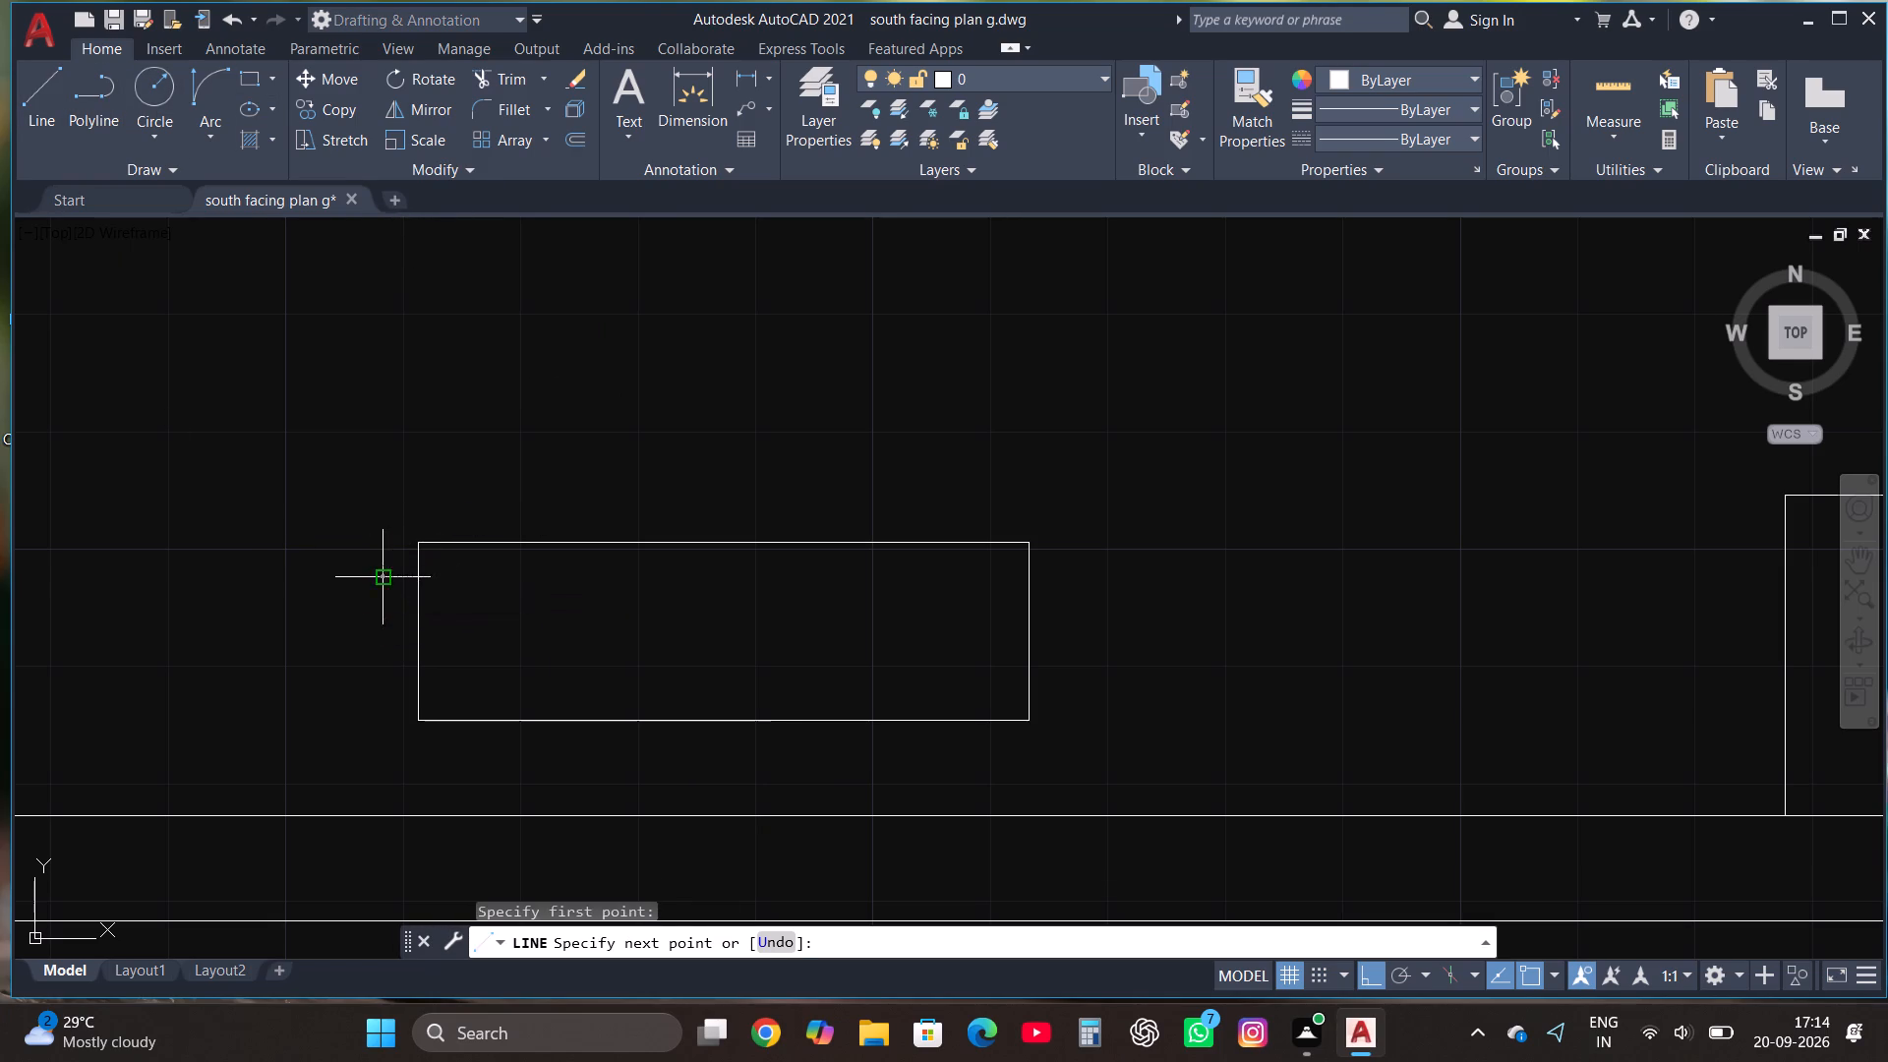
{"action": "left_click", "coordinate": [414, 753]}
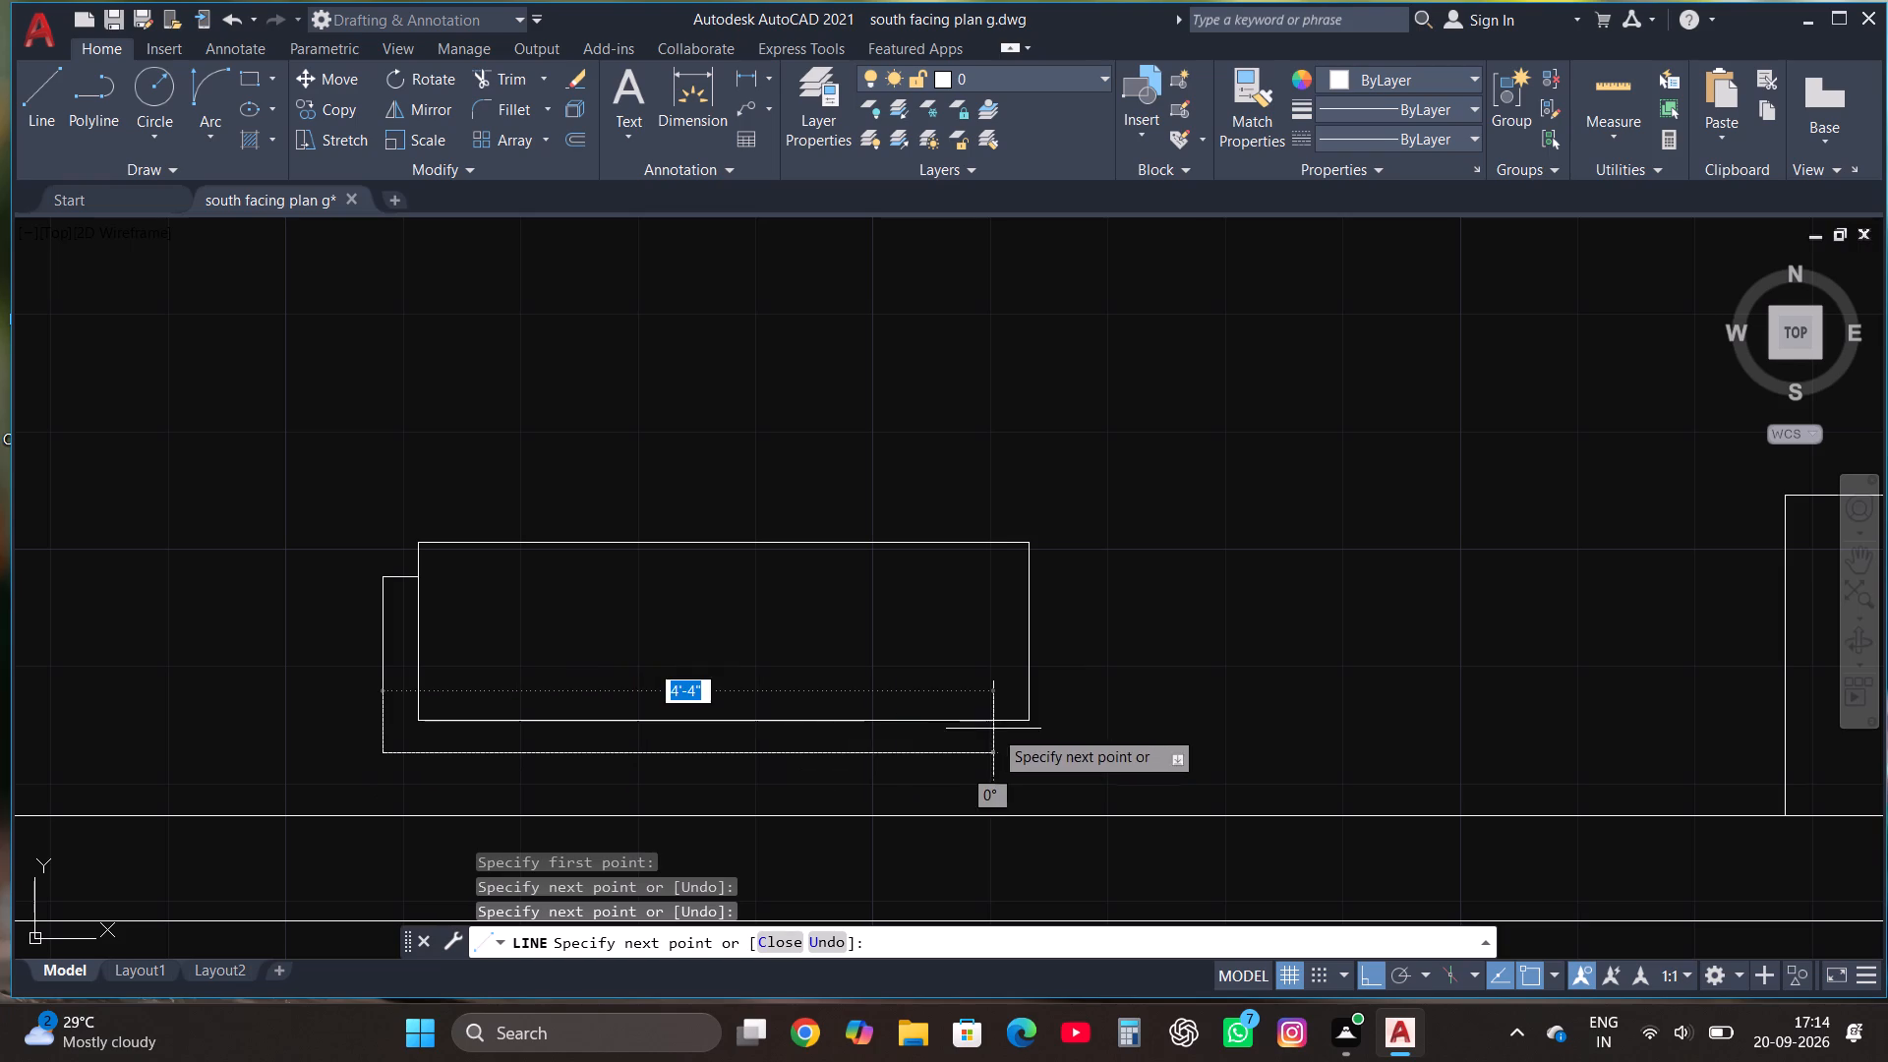
{"action": "left_click", "coordinate": [1063, 743]}
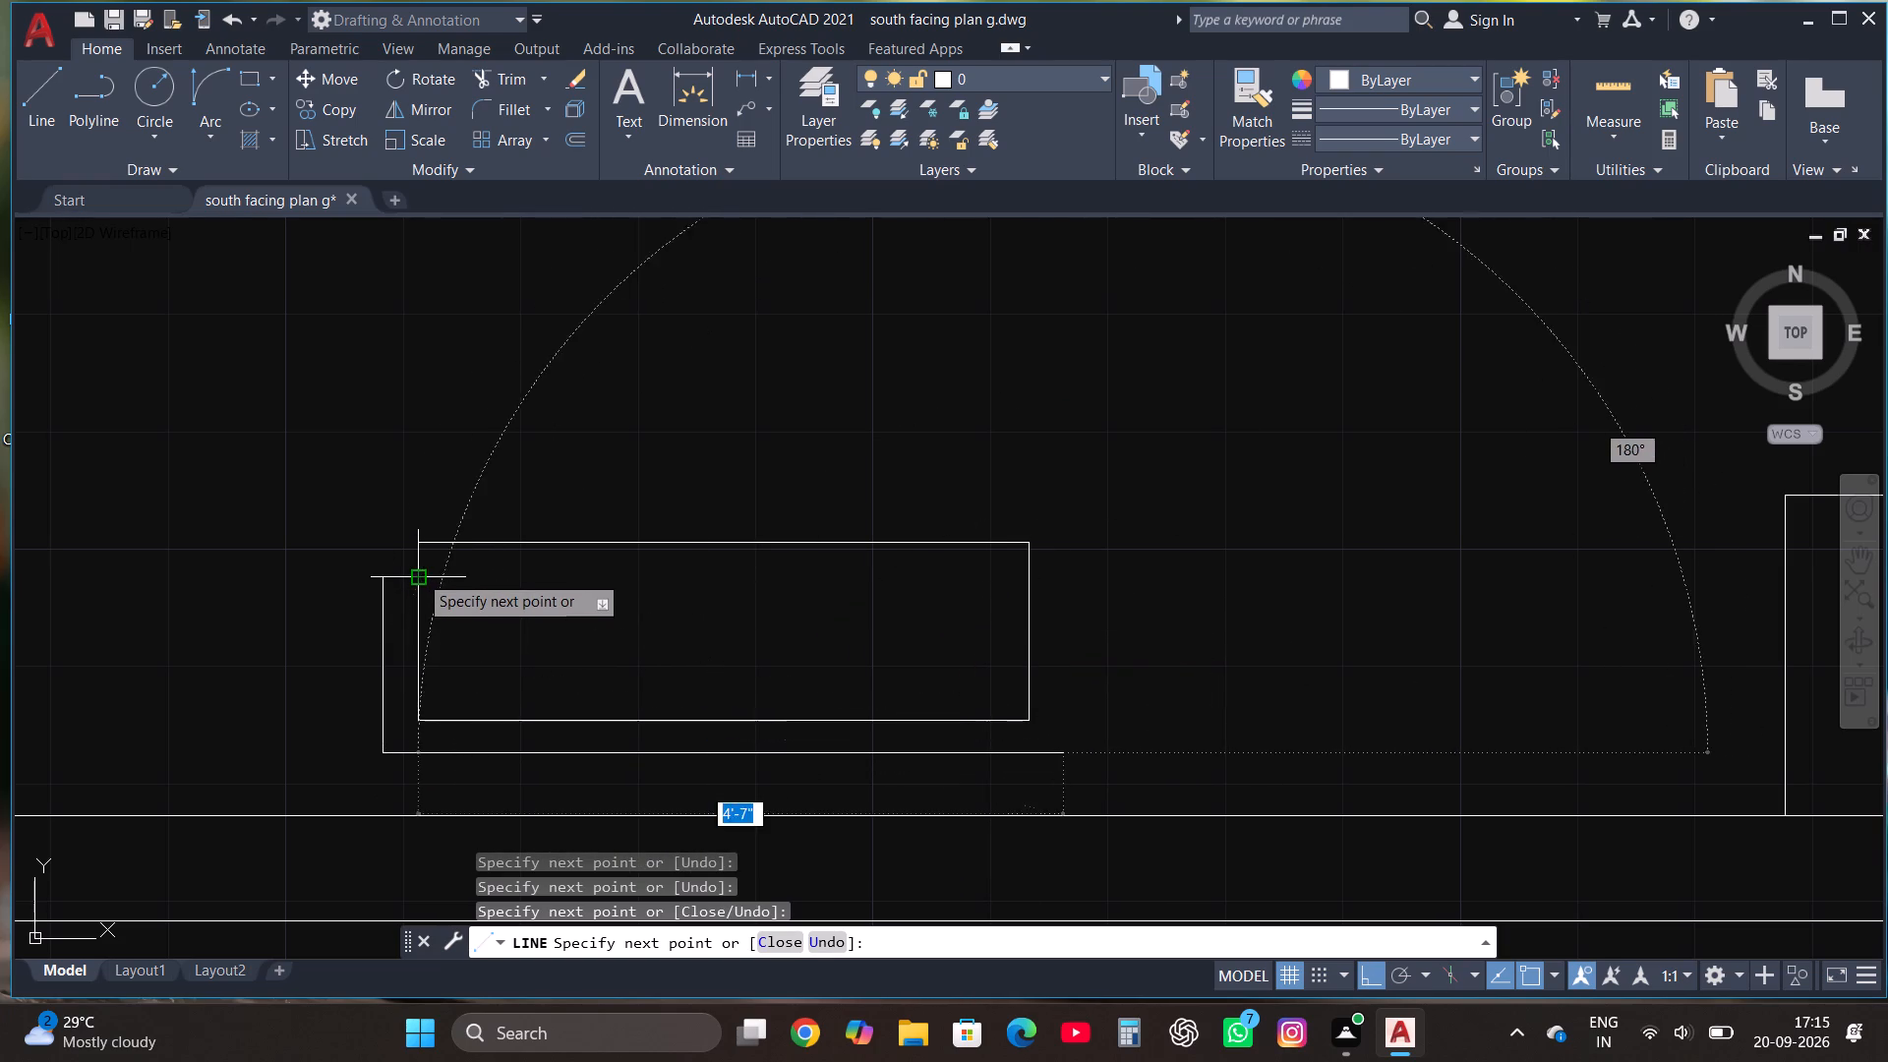
{"action": "left_click", "coordinate": [997, 579]}
{"action": "left_click", "coordinate": [883, 574]}
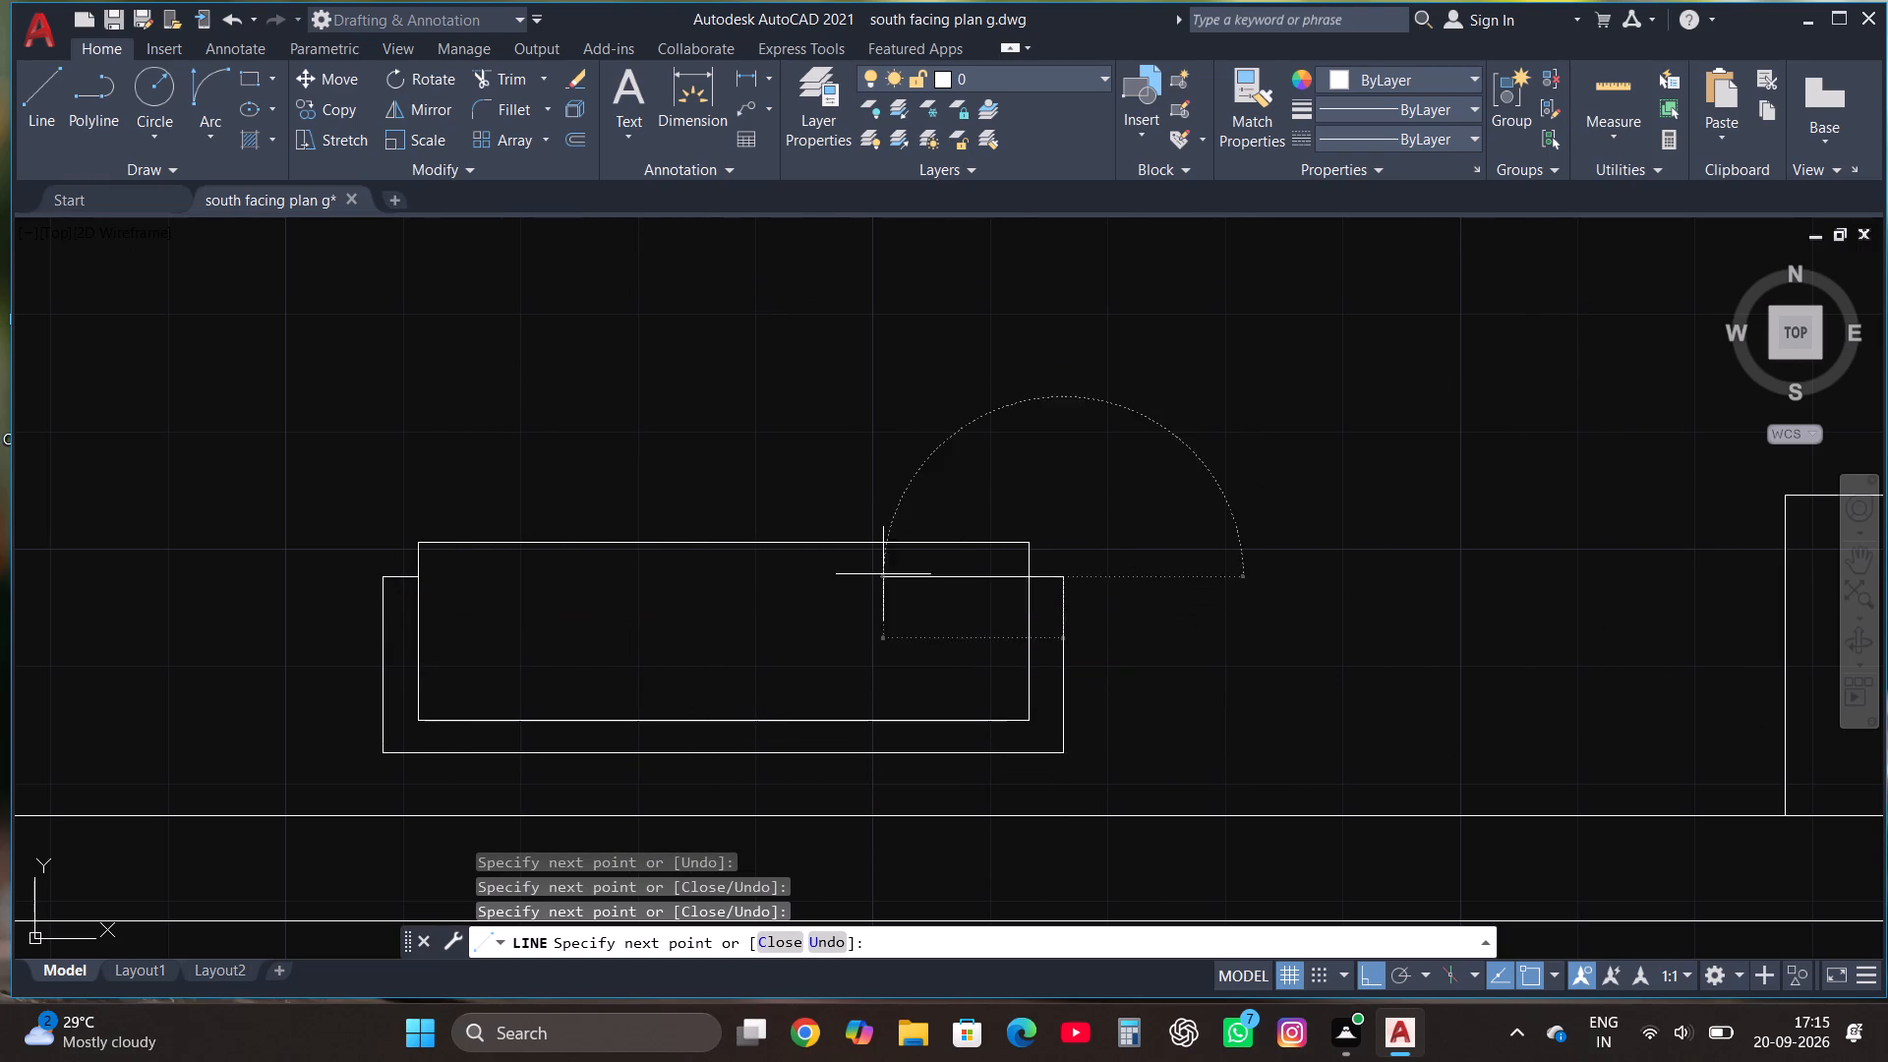
{"action": "key", "text": "Escape"}
Trim the part of the surrounding outline's eastern return line that lies inside the rectangle.
{"action": "left_click", "coordinate": [501, 85]}
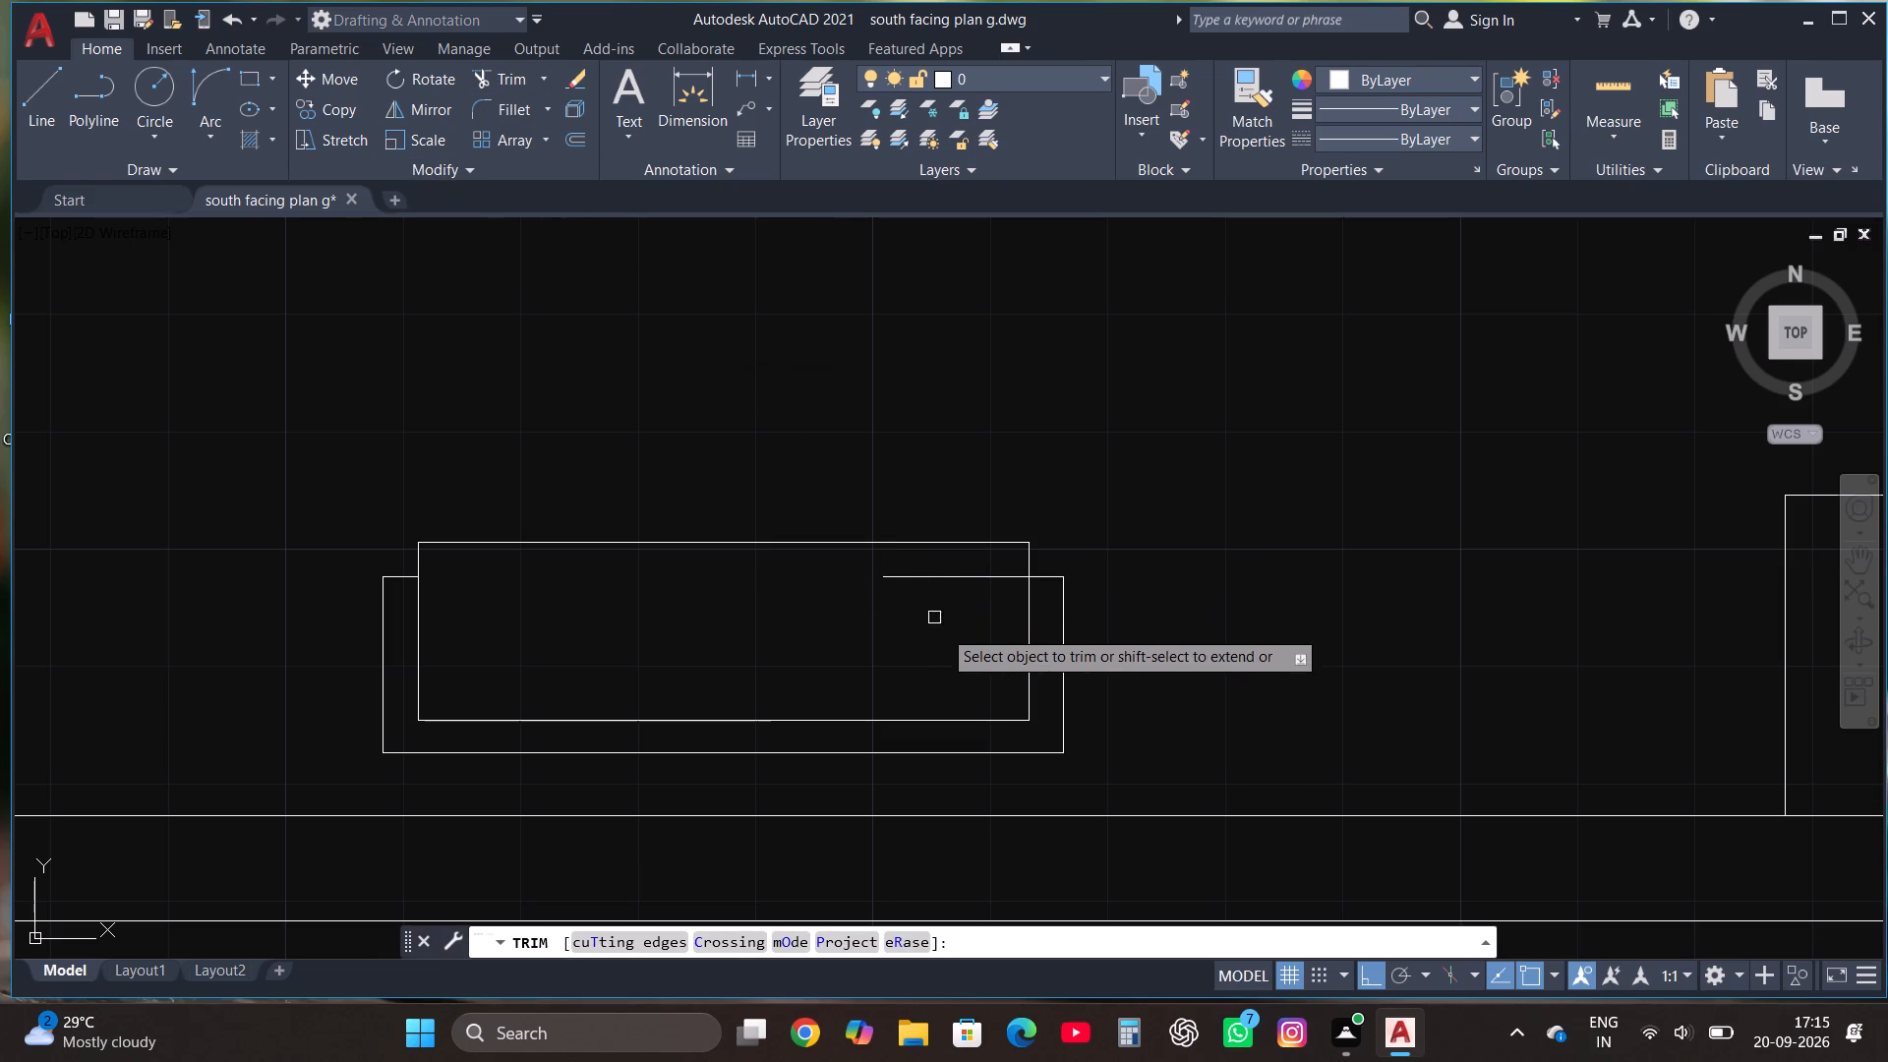
{"action": "left_click", "coordinate": [943, 580]}
{"action": "key", "text": "Escape"}
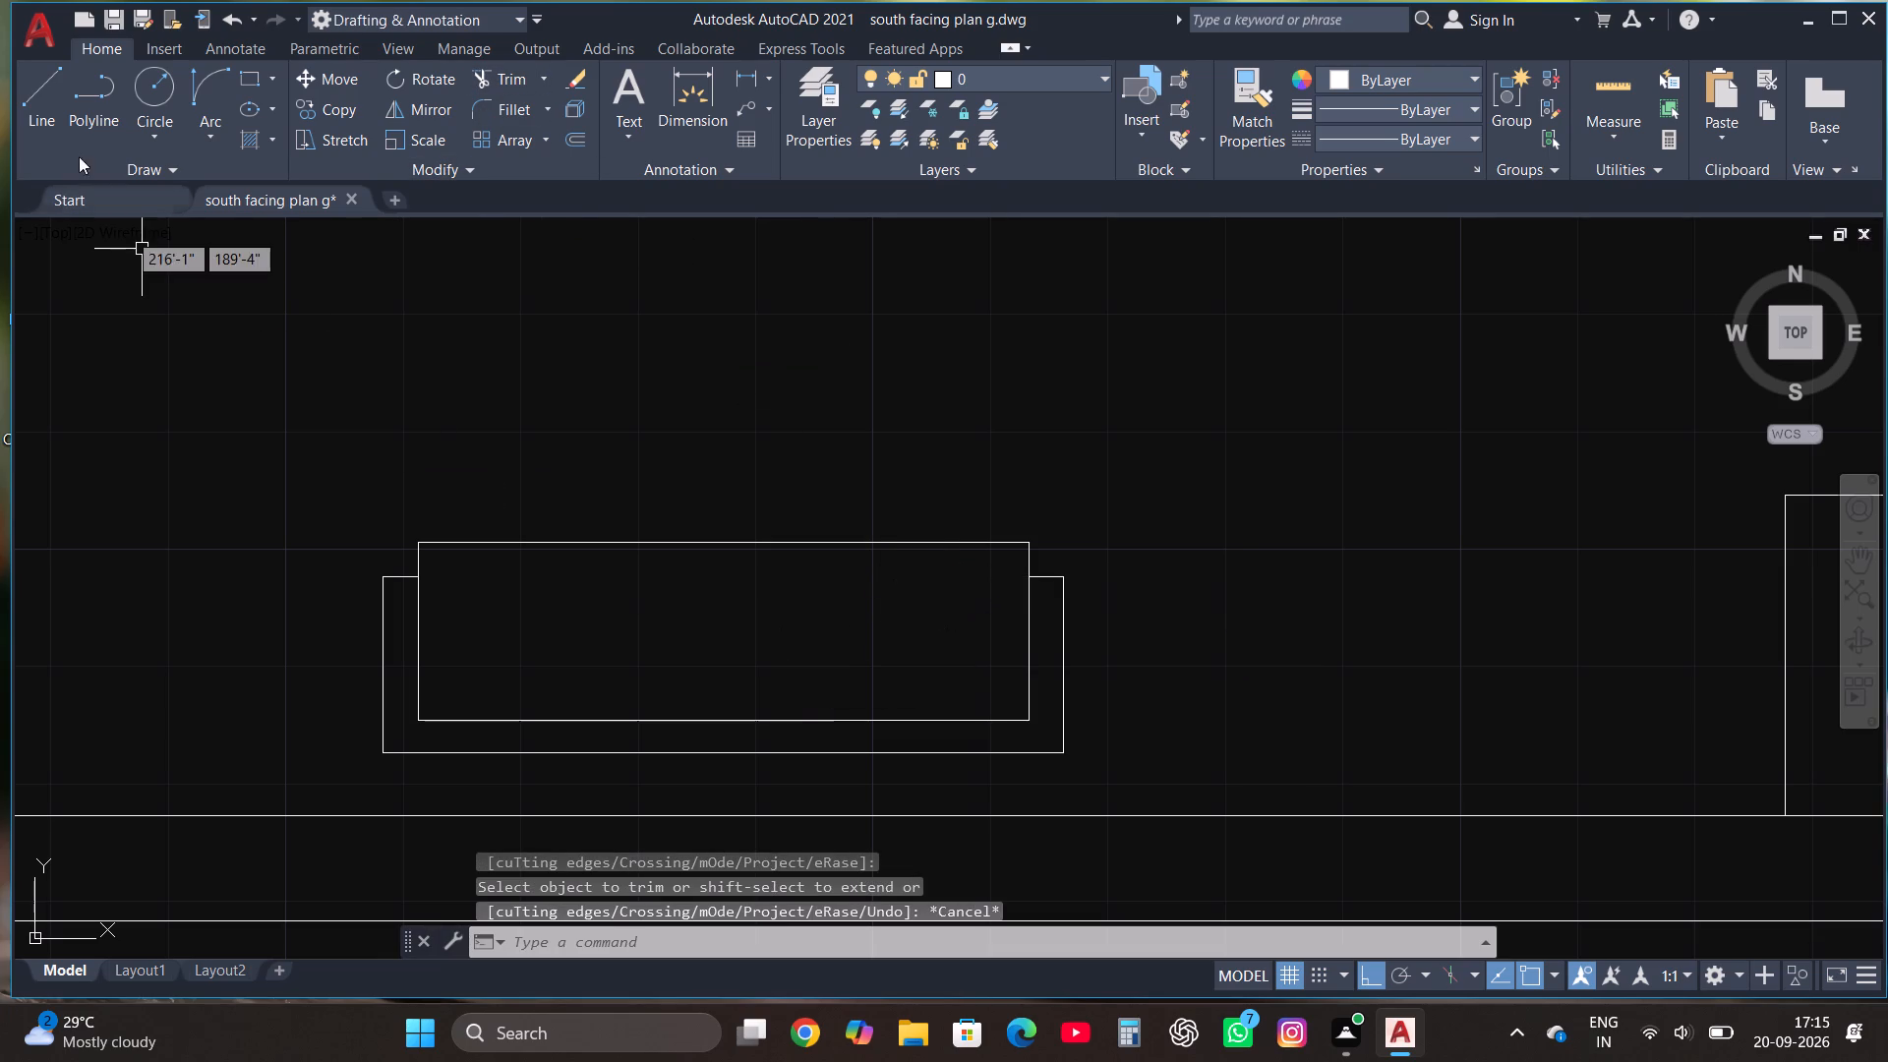
Draw a vertical divider line through the rectangle about a third of its length from the west end, trimming its overhang below.
{"action": "left_click", "coordinate": [56, 93]}
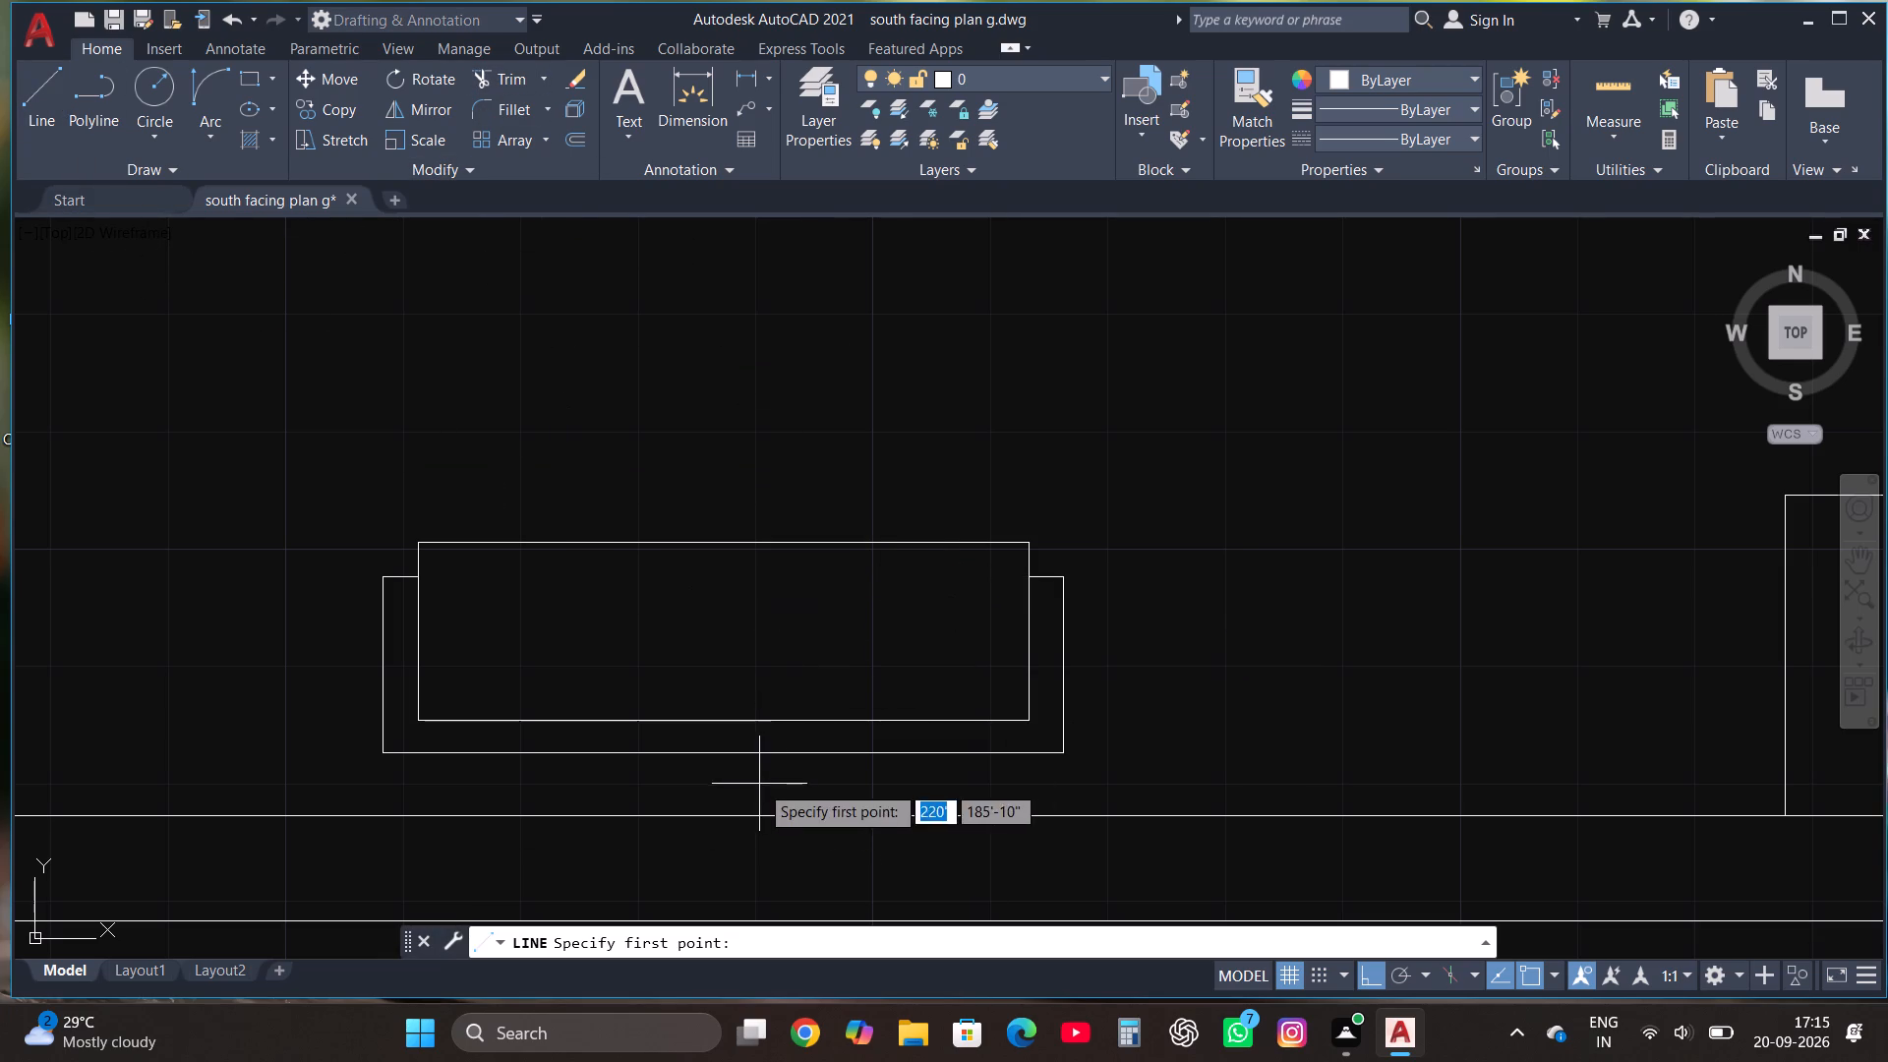
{"action": "left_click", "coordinate": [617, 545]}
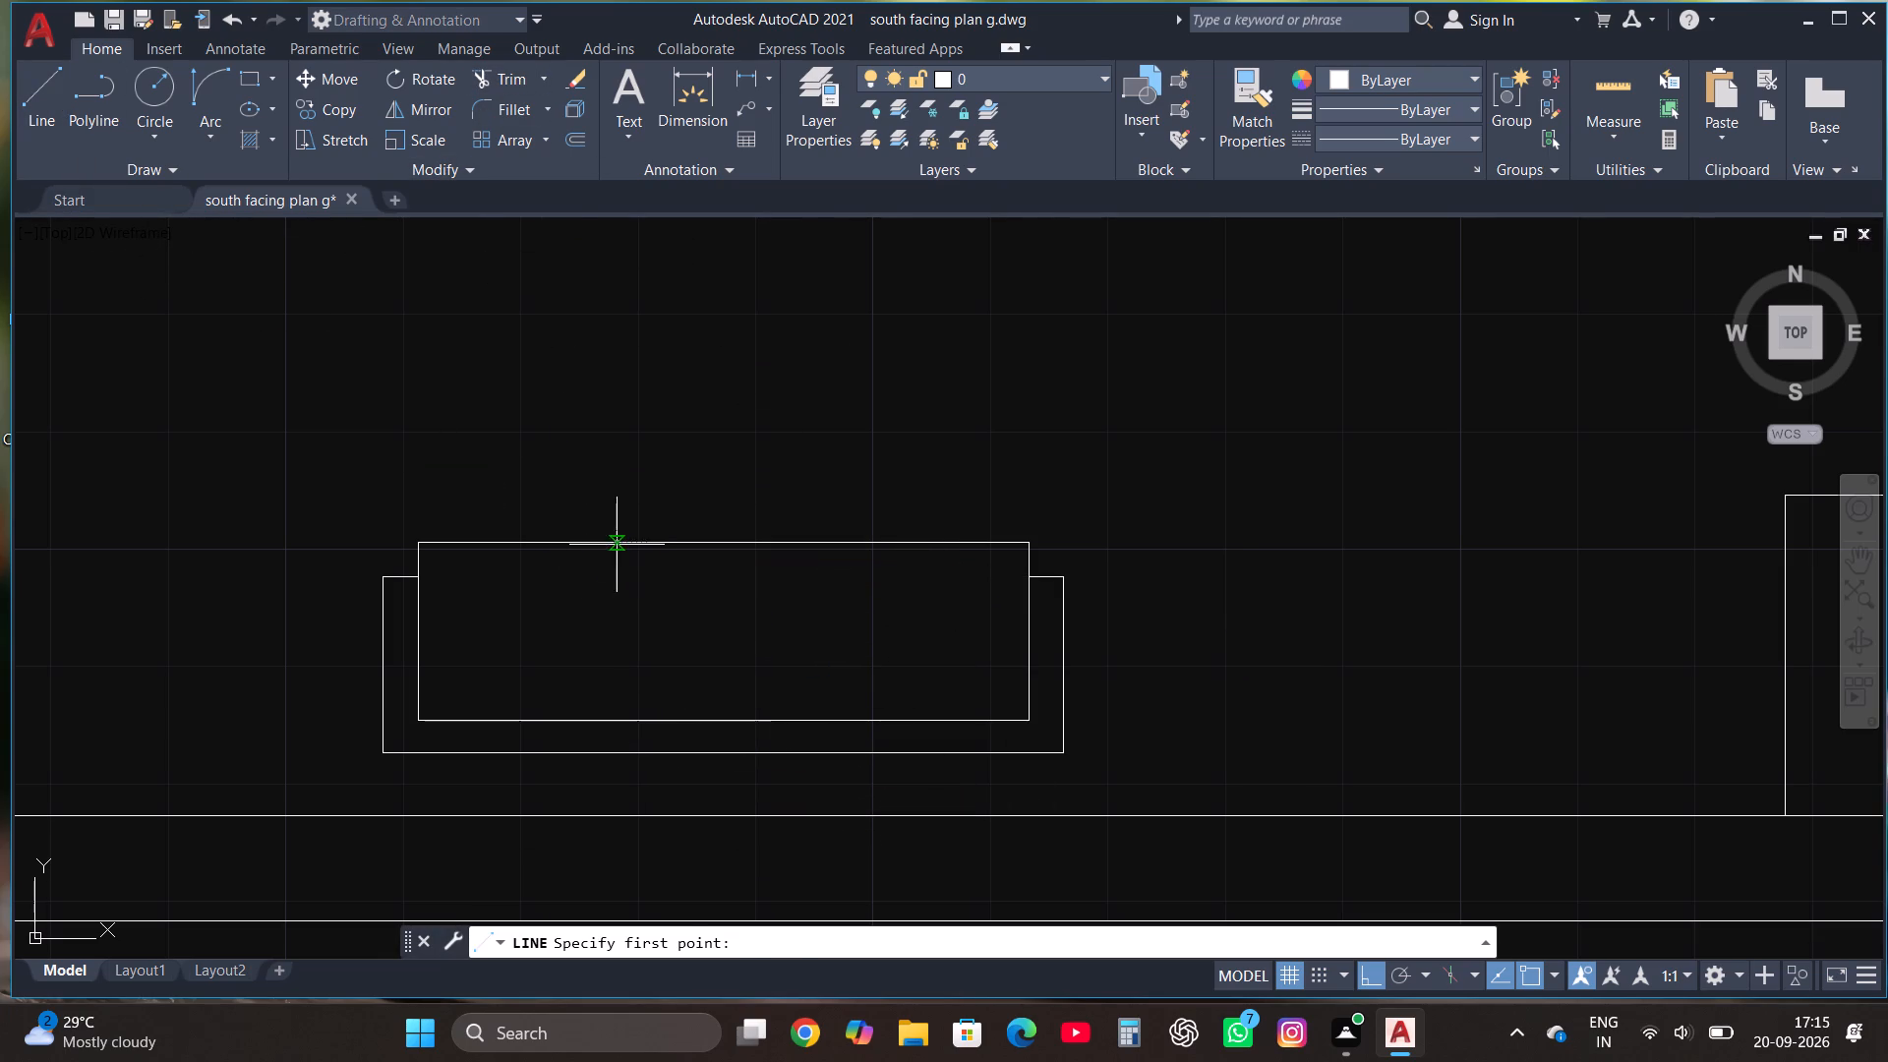
{"action": "left_click", "coordinate": [628, 738]}
{"action": "key", "text": "Escape"}
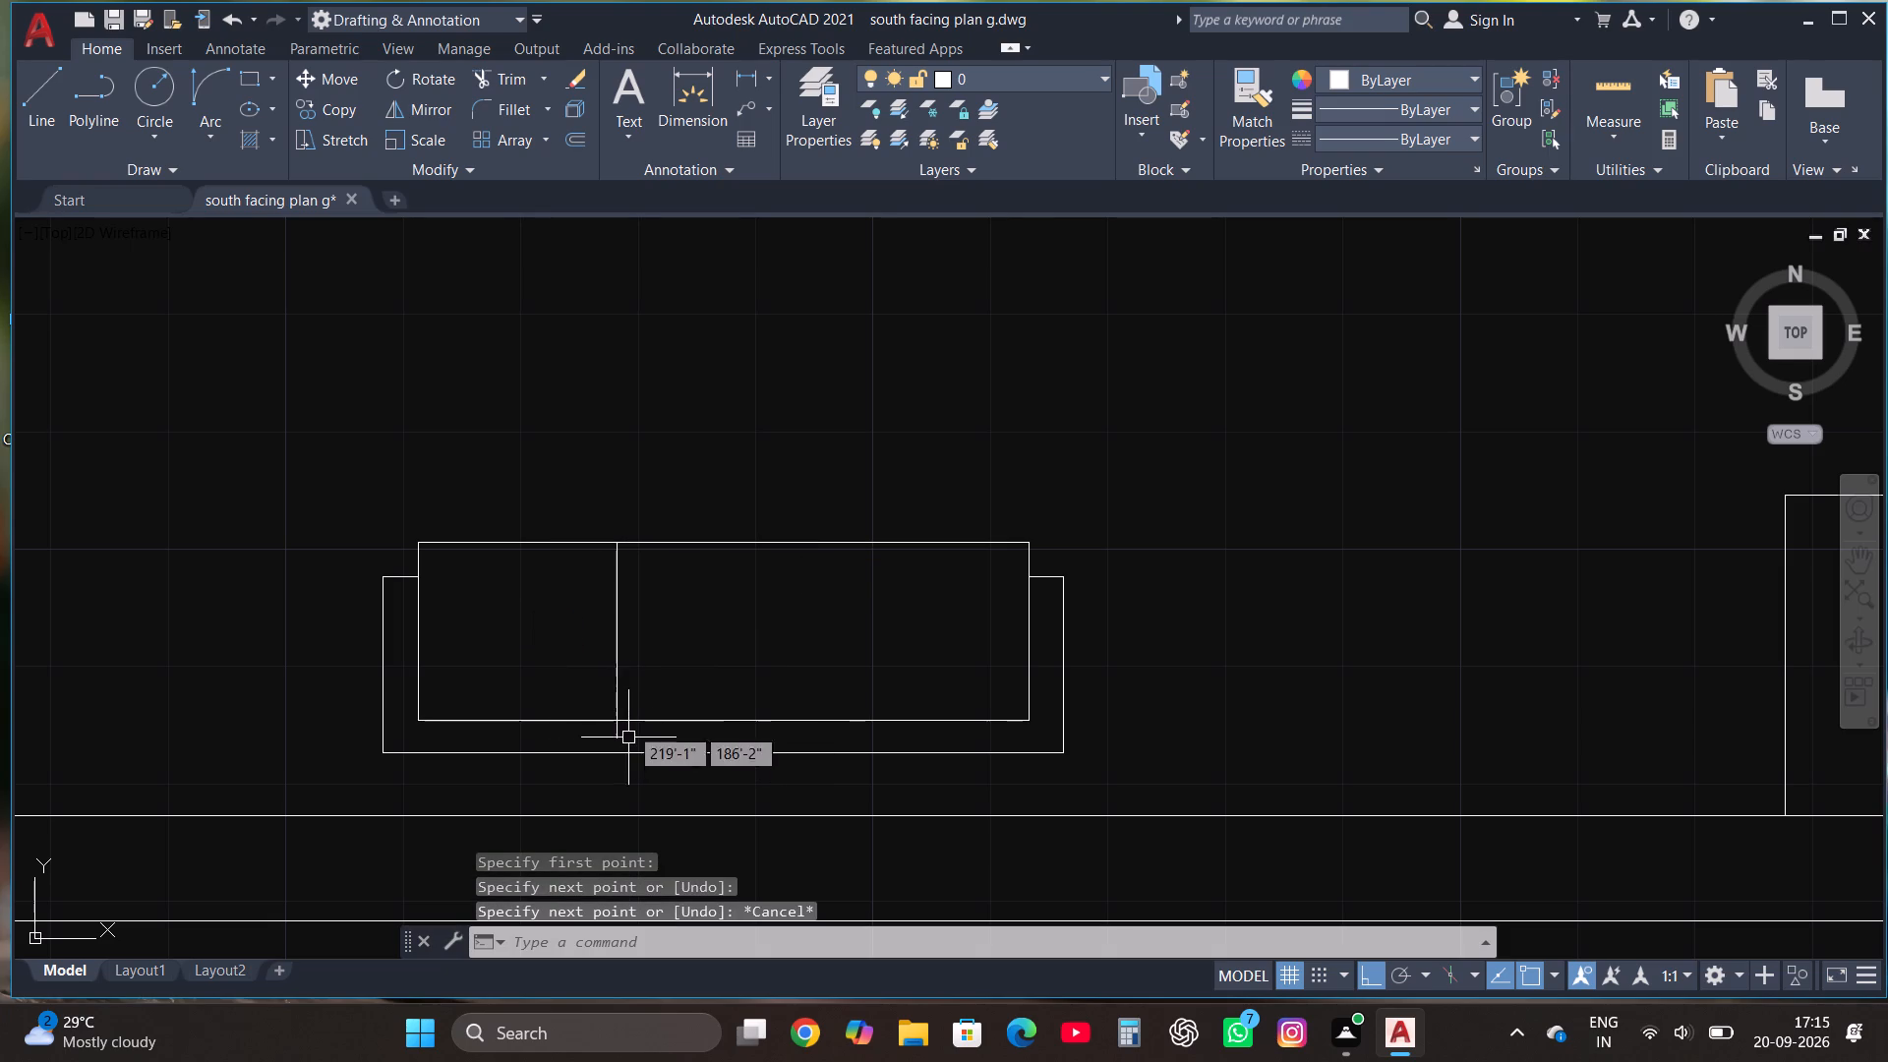
{"action": "left_click", "coordinate": [487, 77]}
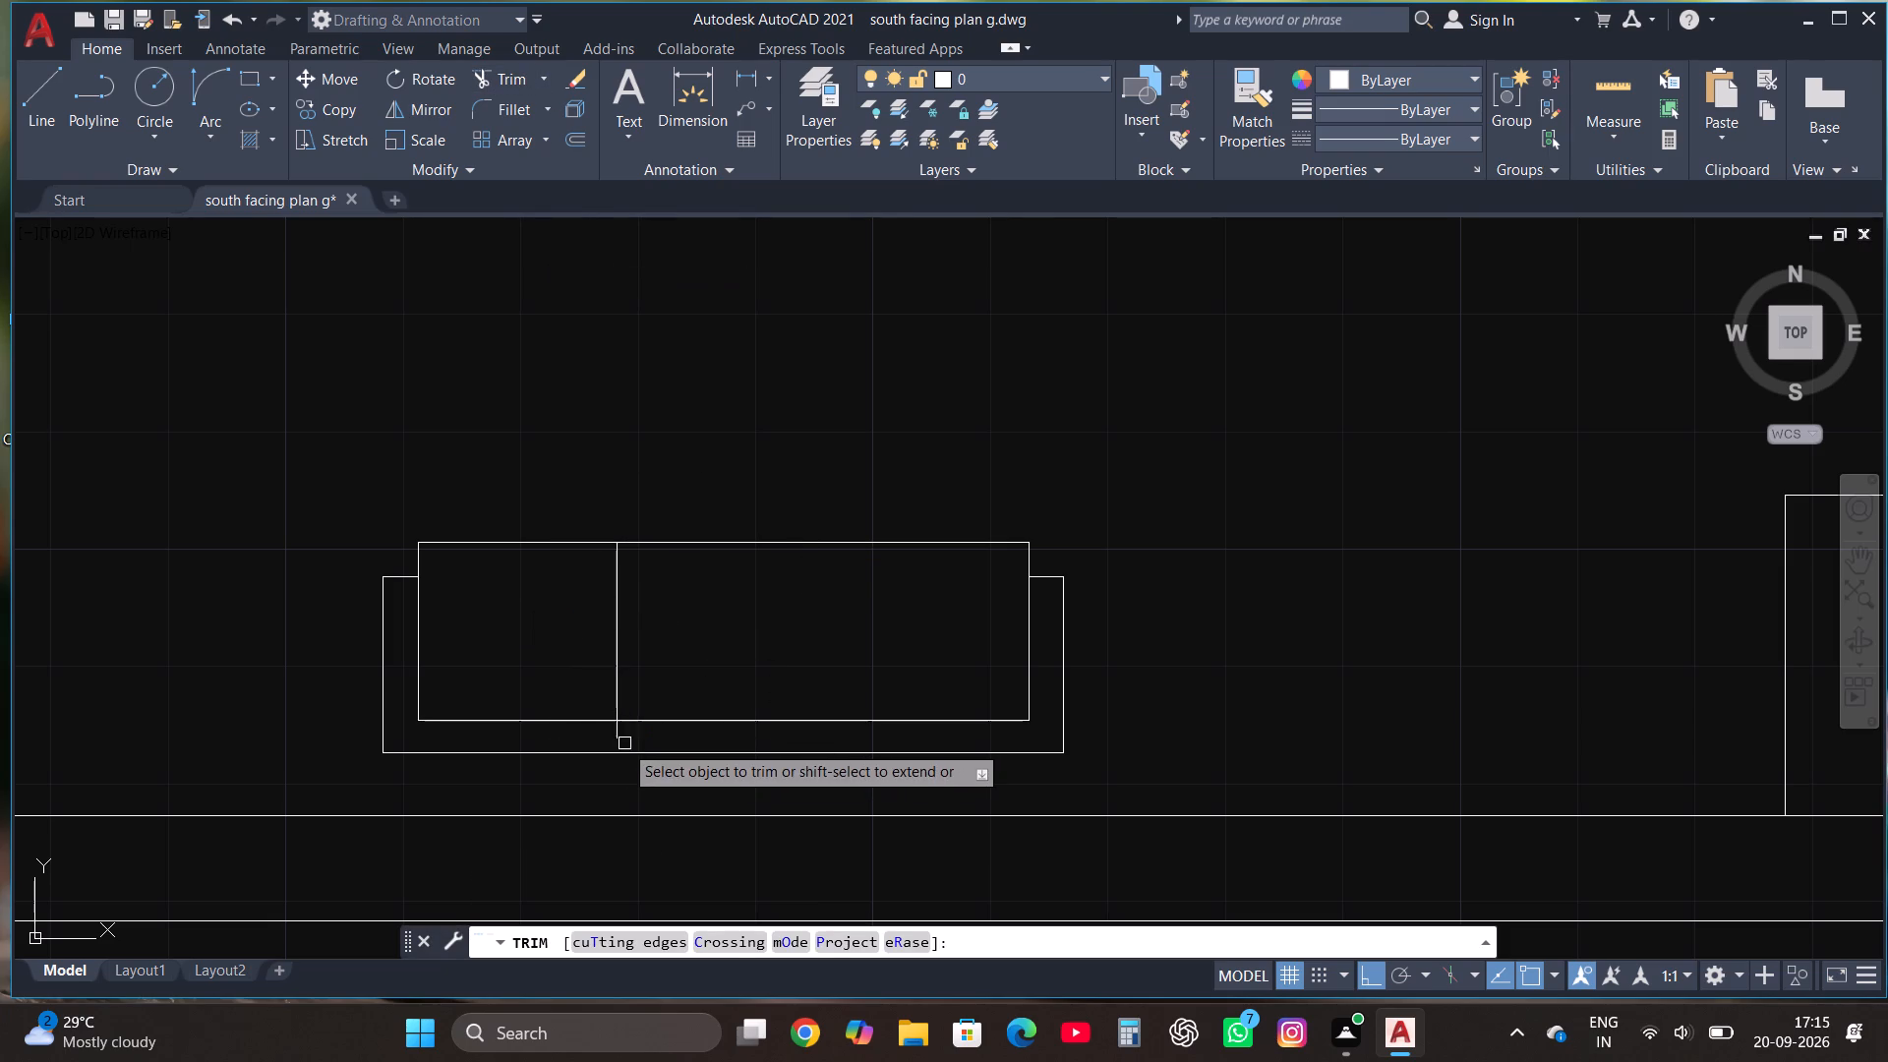
{"action": "left_click", "coordinate": [613, 738]}
{"action": "key", "text": "Escape"}
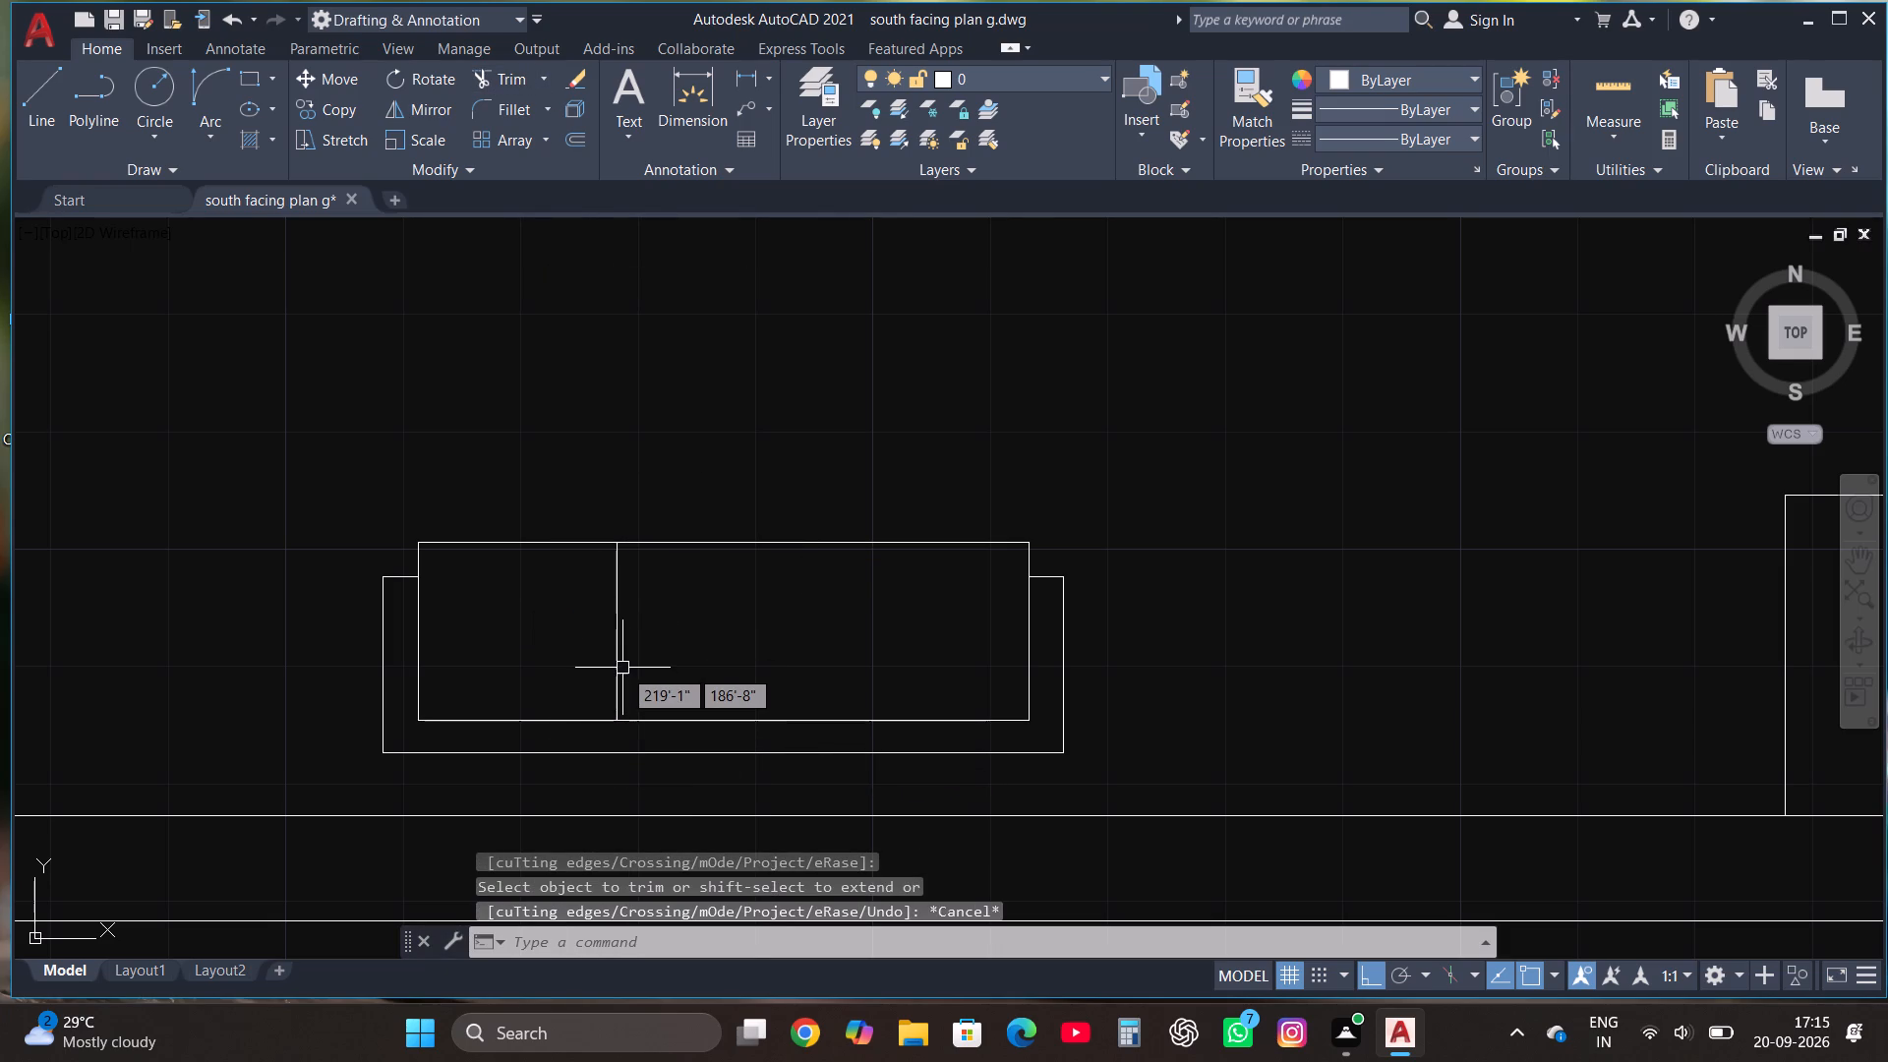
Copy the vertical divider line about 1'-6" east inside the rectangle, splitting the sofa into three seats.
{"action": "left_click", "coordinate": [620, 665]}
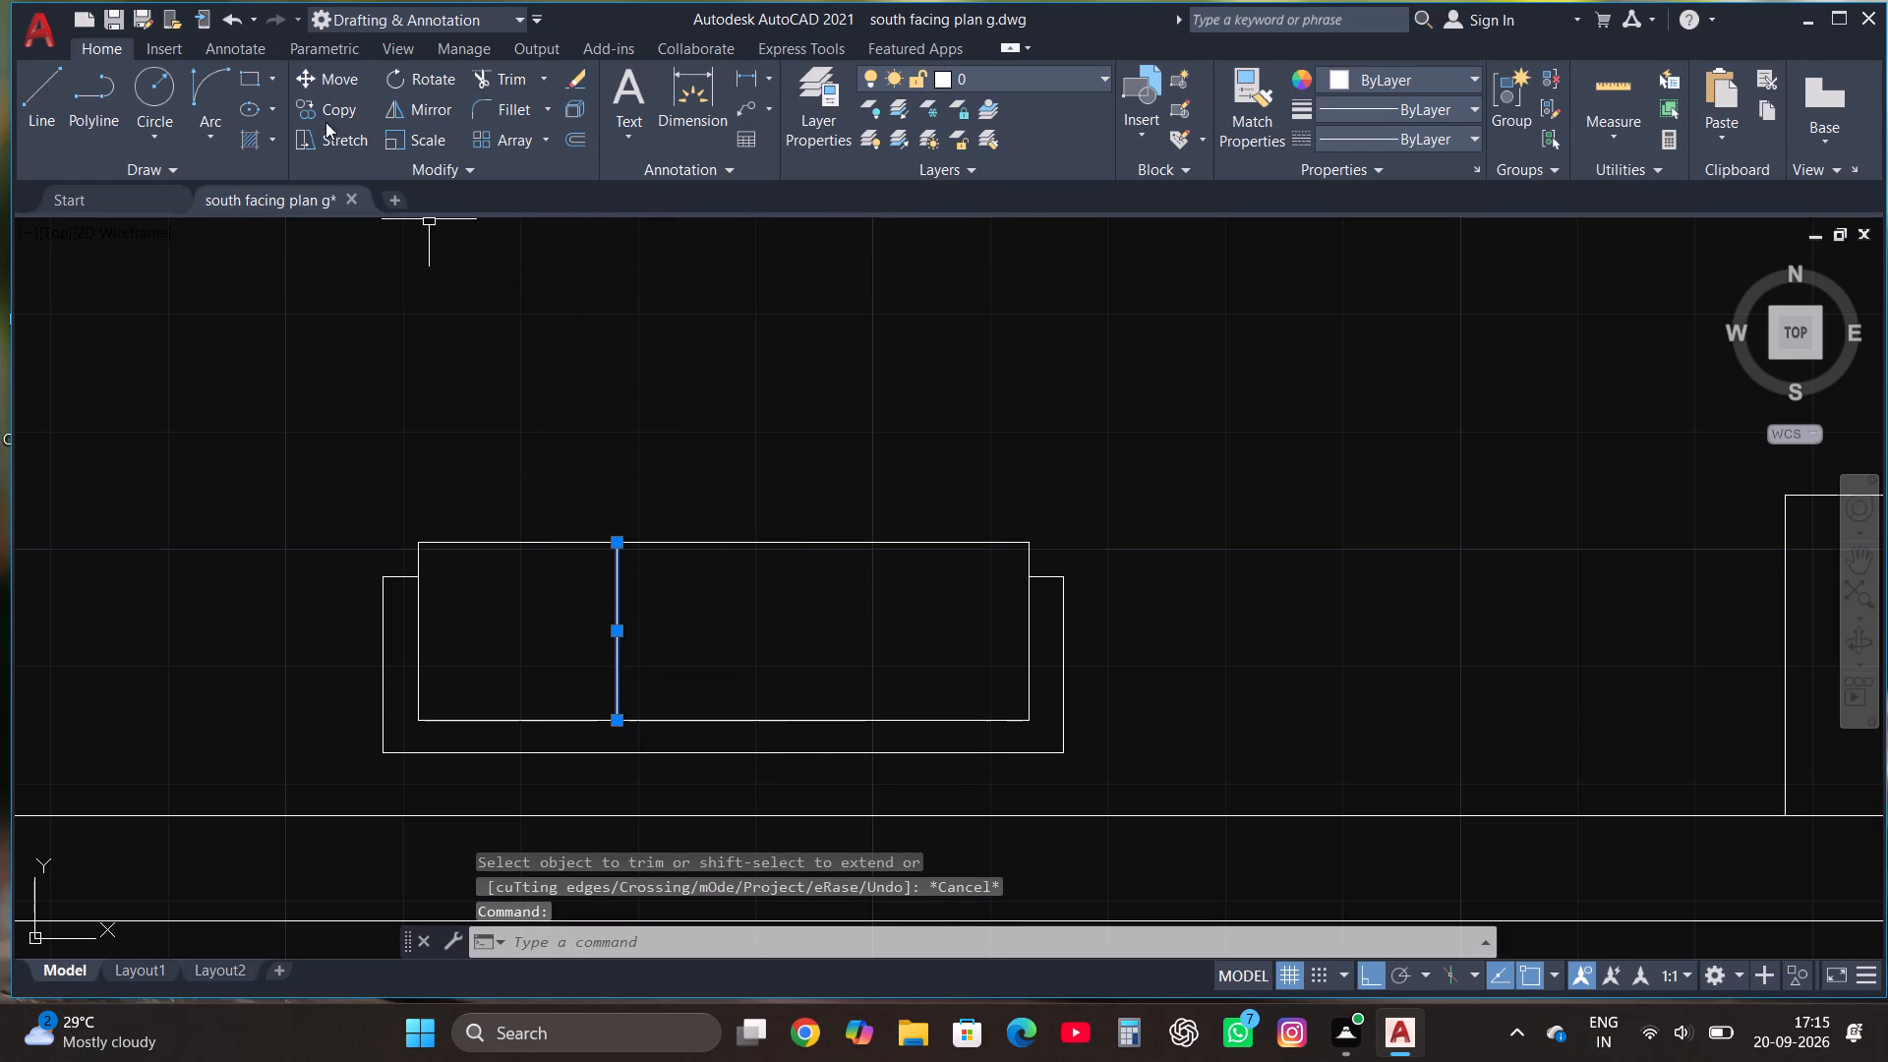
{"action": "left_click", "coordinate": [330, 114]}
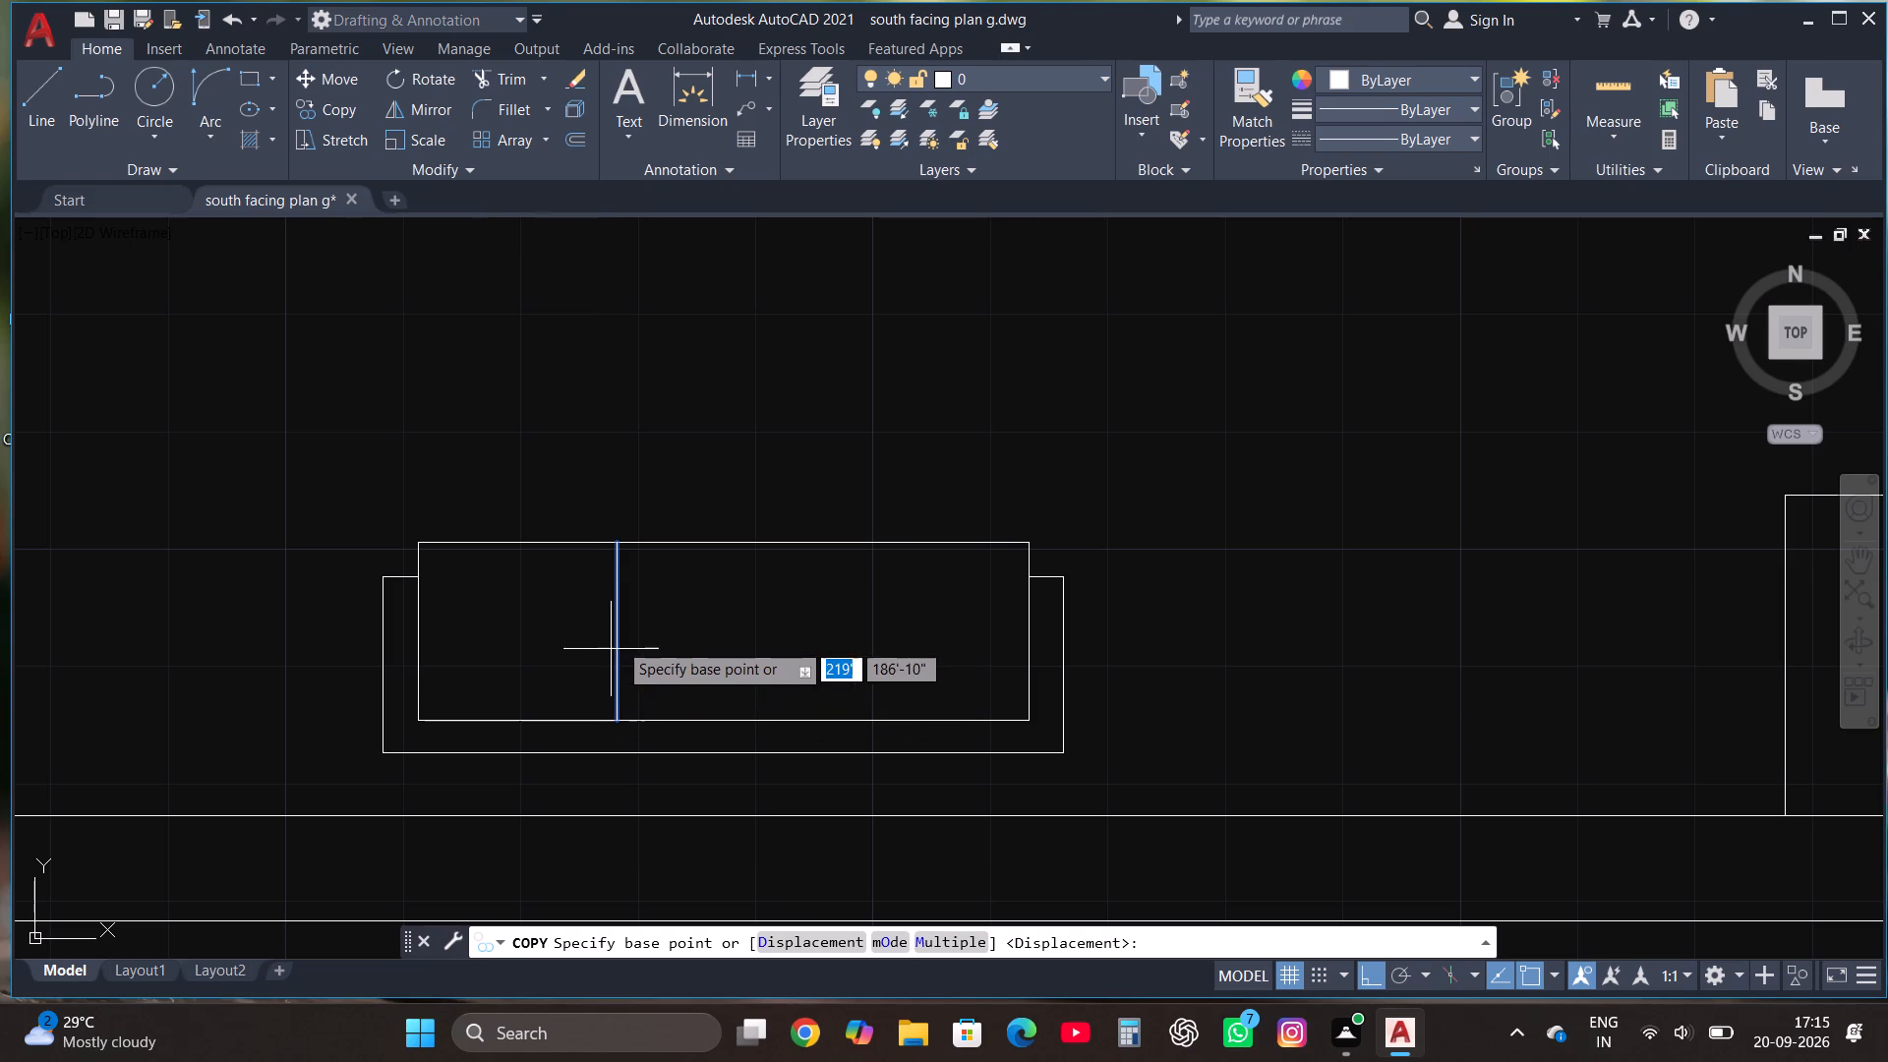
{"action": "left_click", "coordinate": [619, 639]}
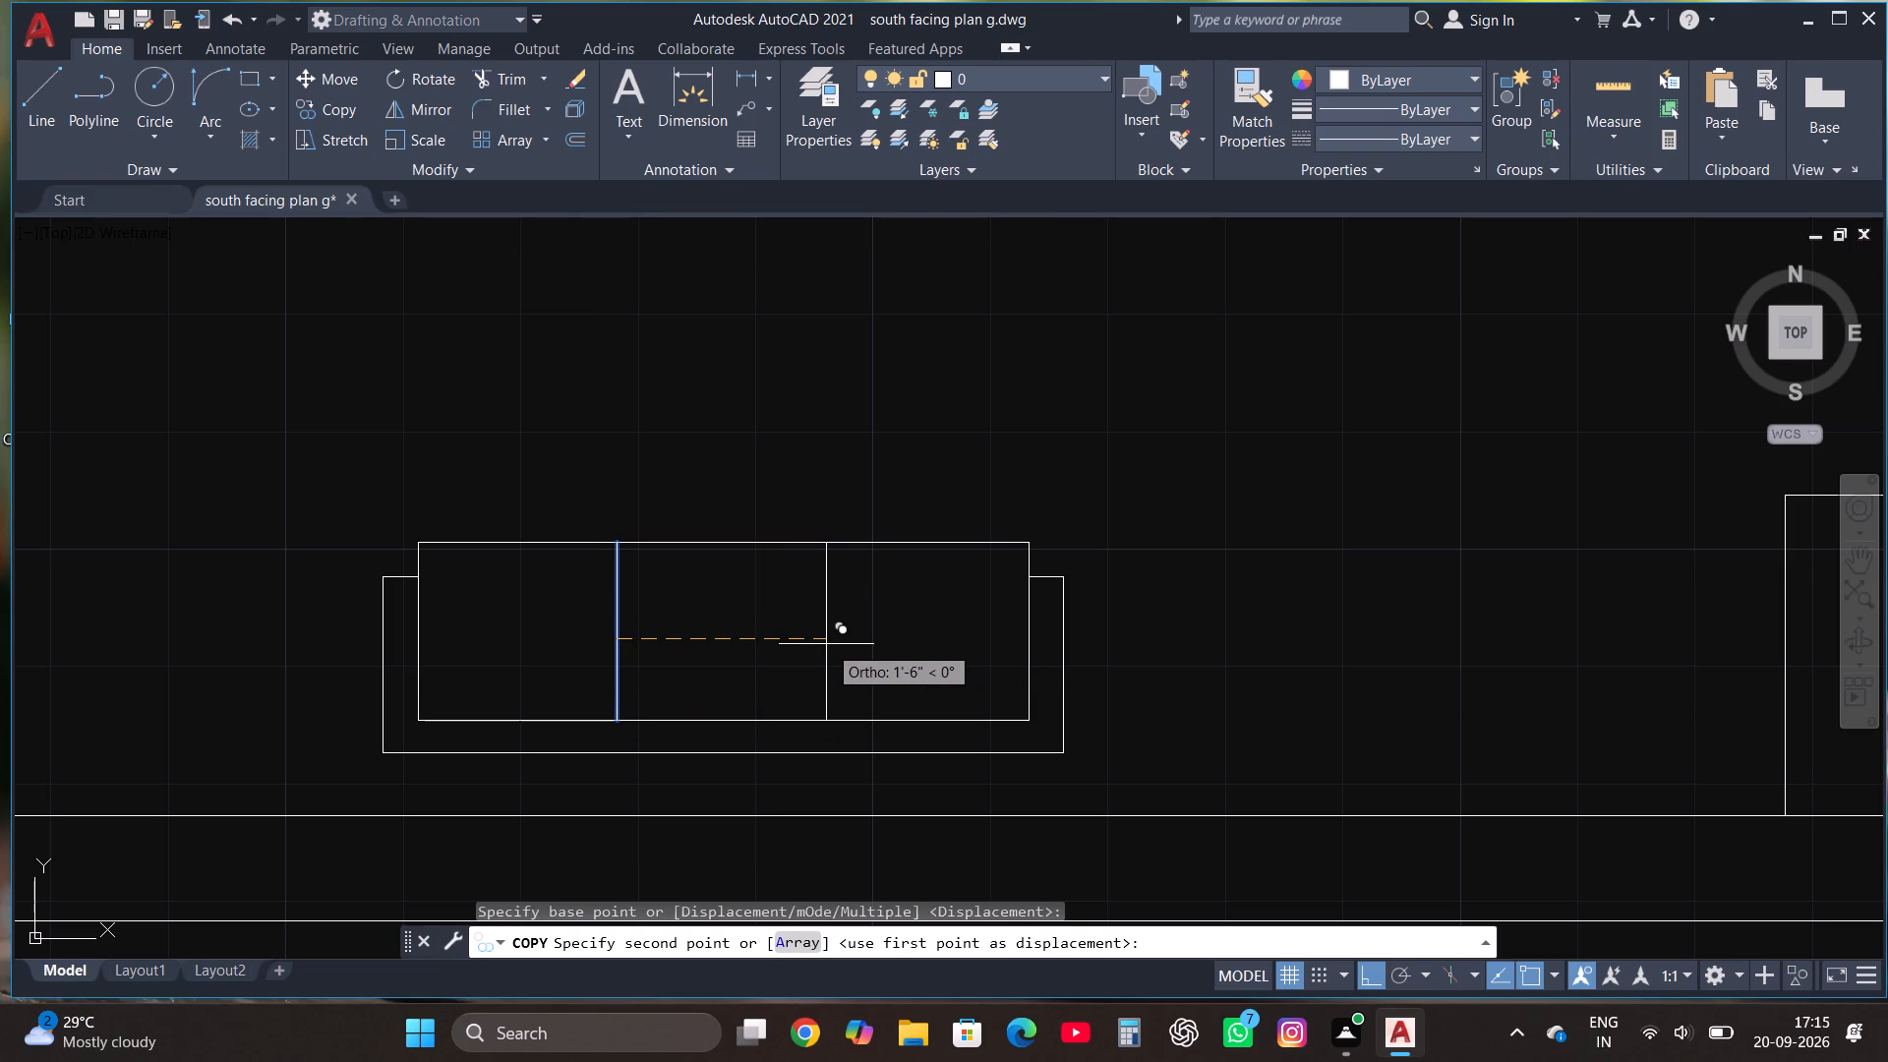
{"action": "left_click", "coordinate": [825, 644]}
{"action": "scroll", "coordinate": [980, 689], "scroll_direction": "down", "scroll_amount": 1}
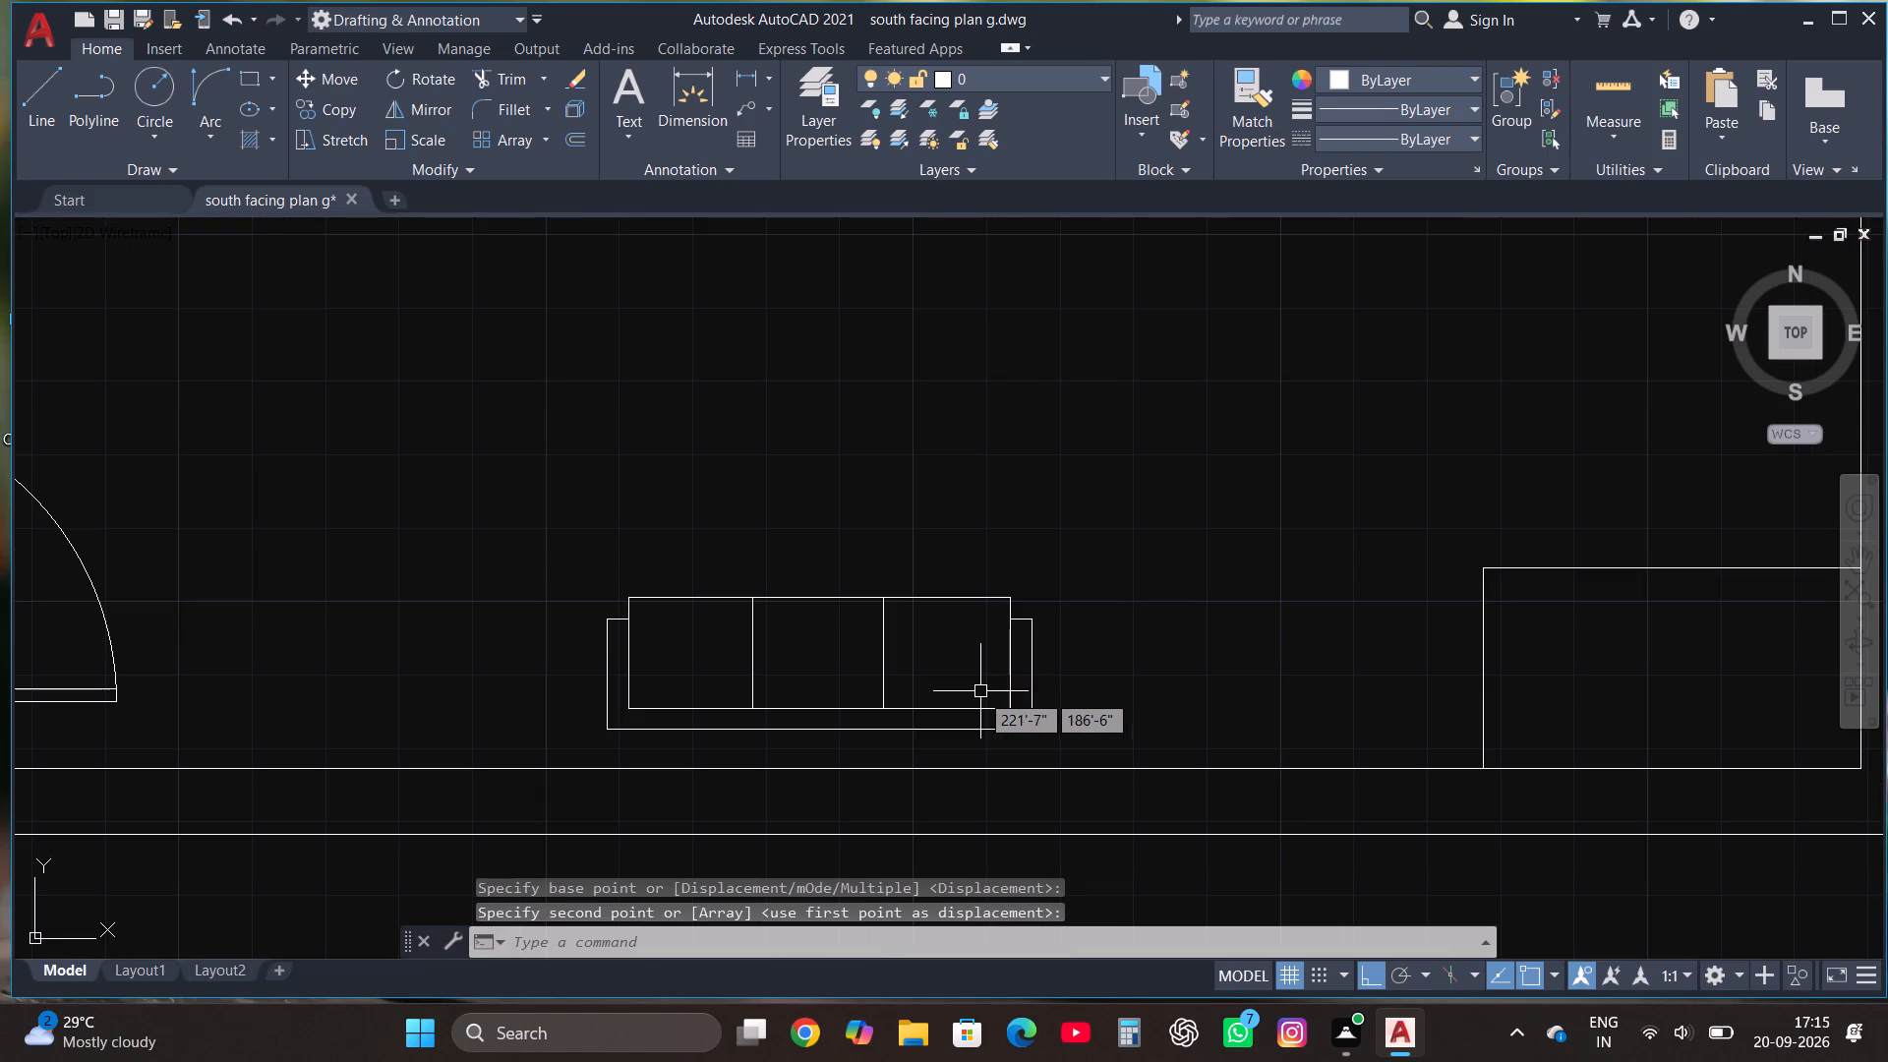
{"action": "scroll", "coordinate": [948, 699], "scroll_direction": "up", "scroll_amount": 1}
{"action": "key", "text": "Escape"}
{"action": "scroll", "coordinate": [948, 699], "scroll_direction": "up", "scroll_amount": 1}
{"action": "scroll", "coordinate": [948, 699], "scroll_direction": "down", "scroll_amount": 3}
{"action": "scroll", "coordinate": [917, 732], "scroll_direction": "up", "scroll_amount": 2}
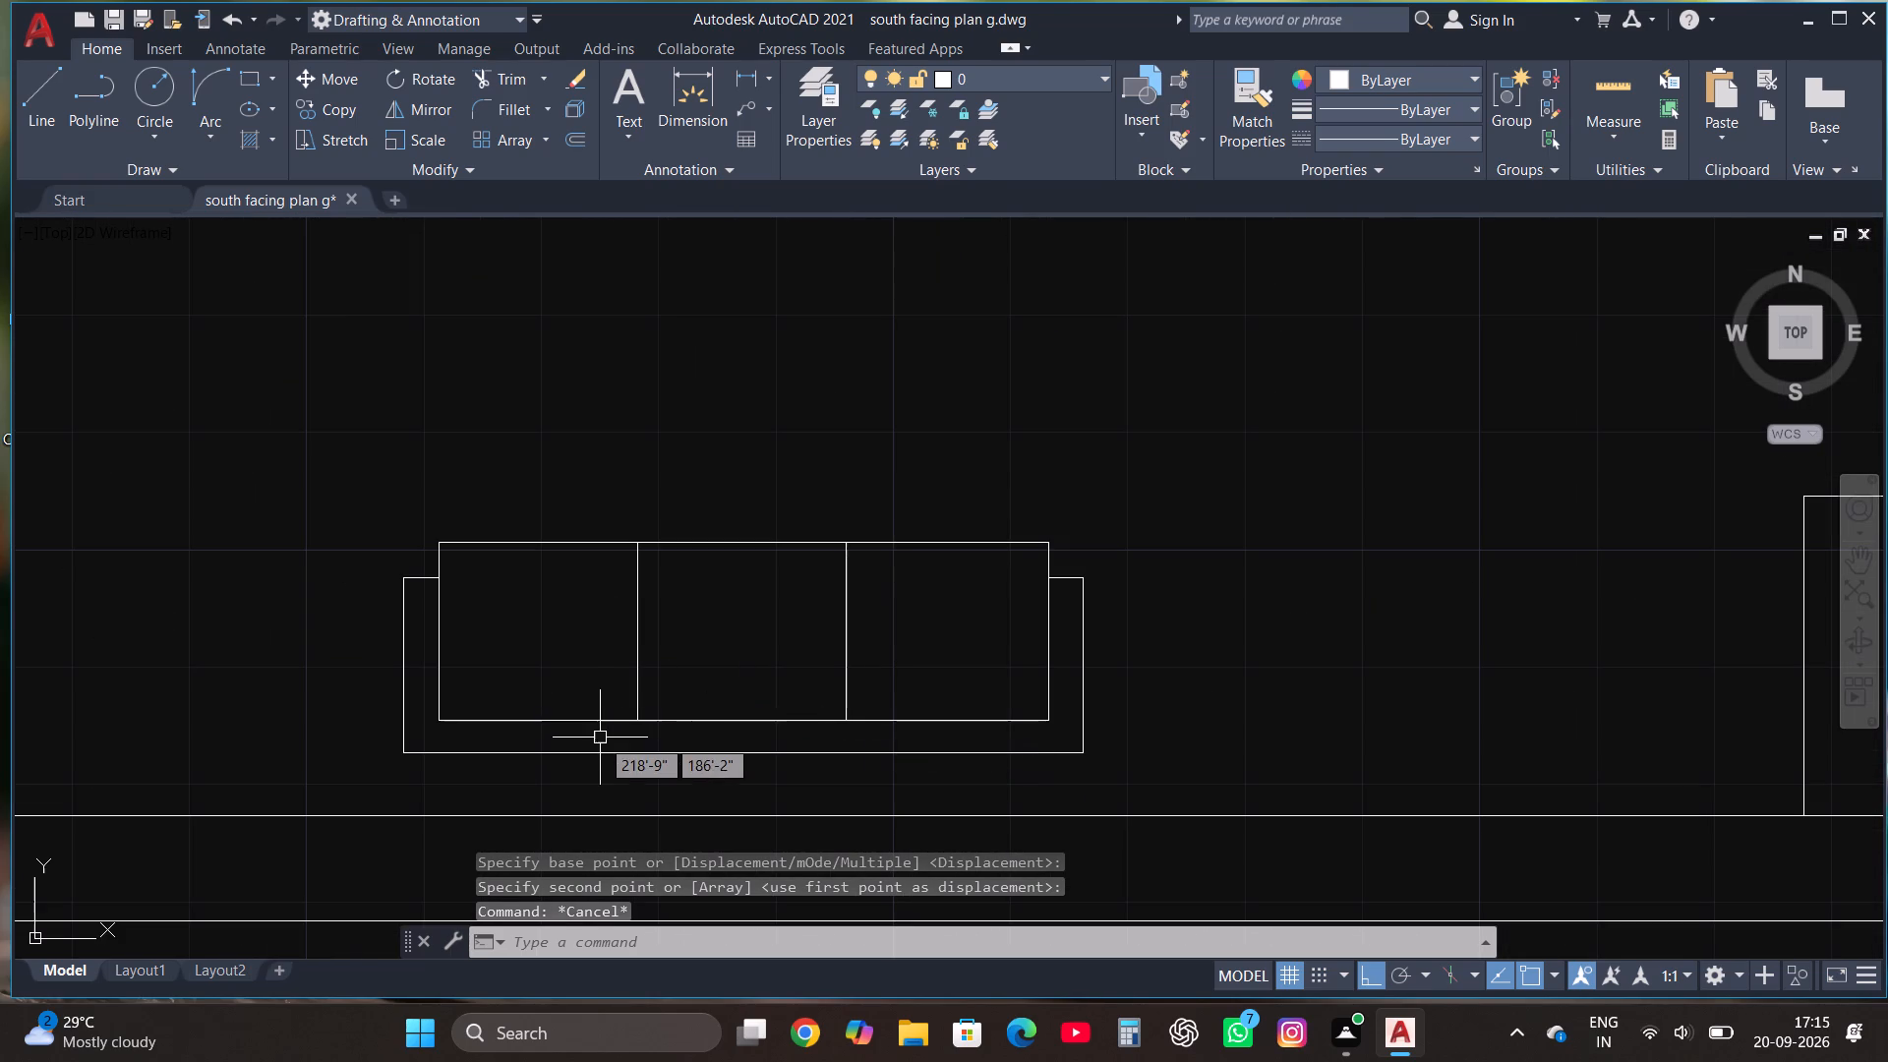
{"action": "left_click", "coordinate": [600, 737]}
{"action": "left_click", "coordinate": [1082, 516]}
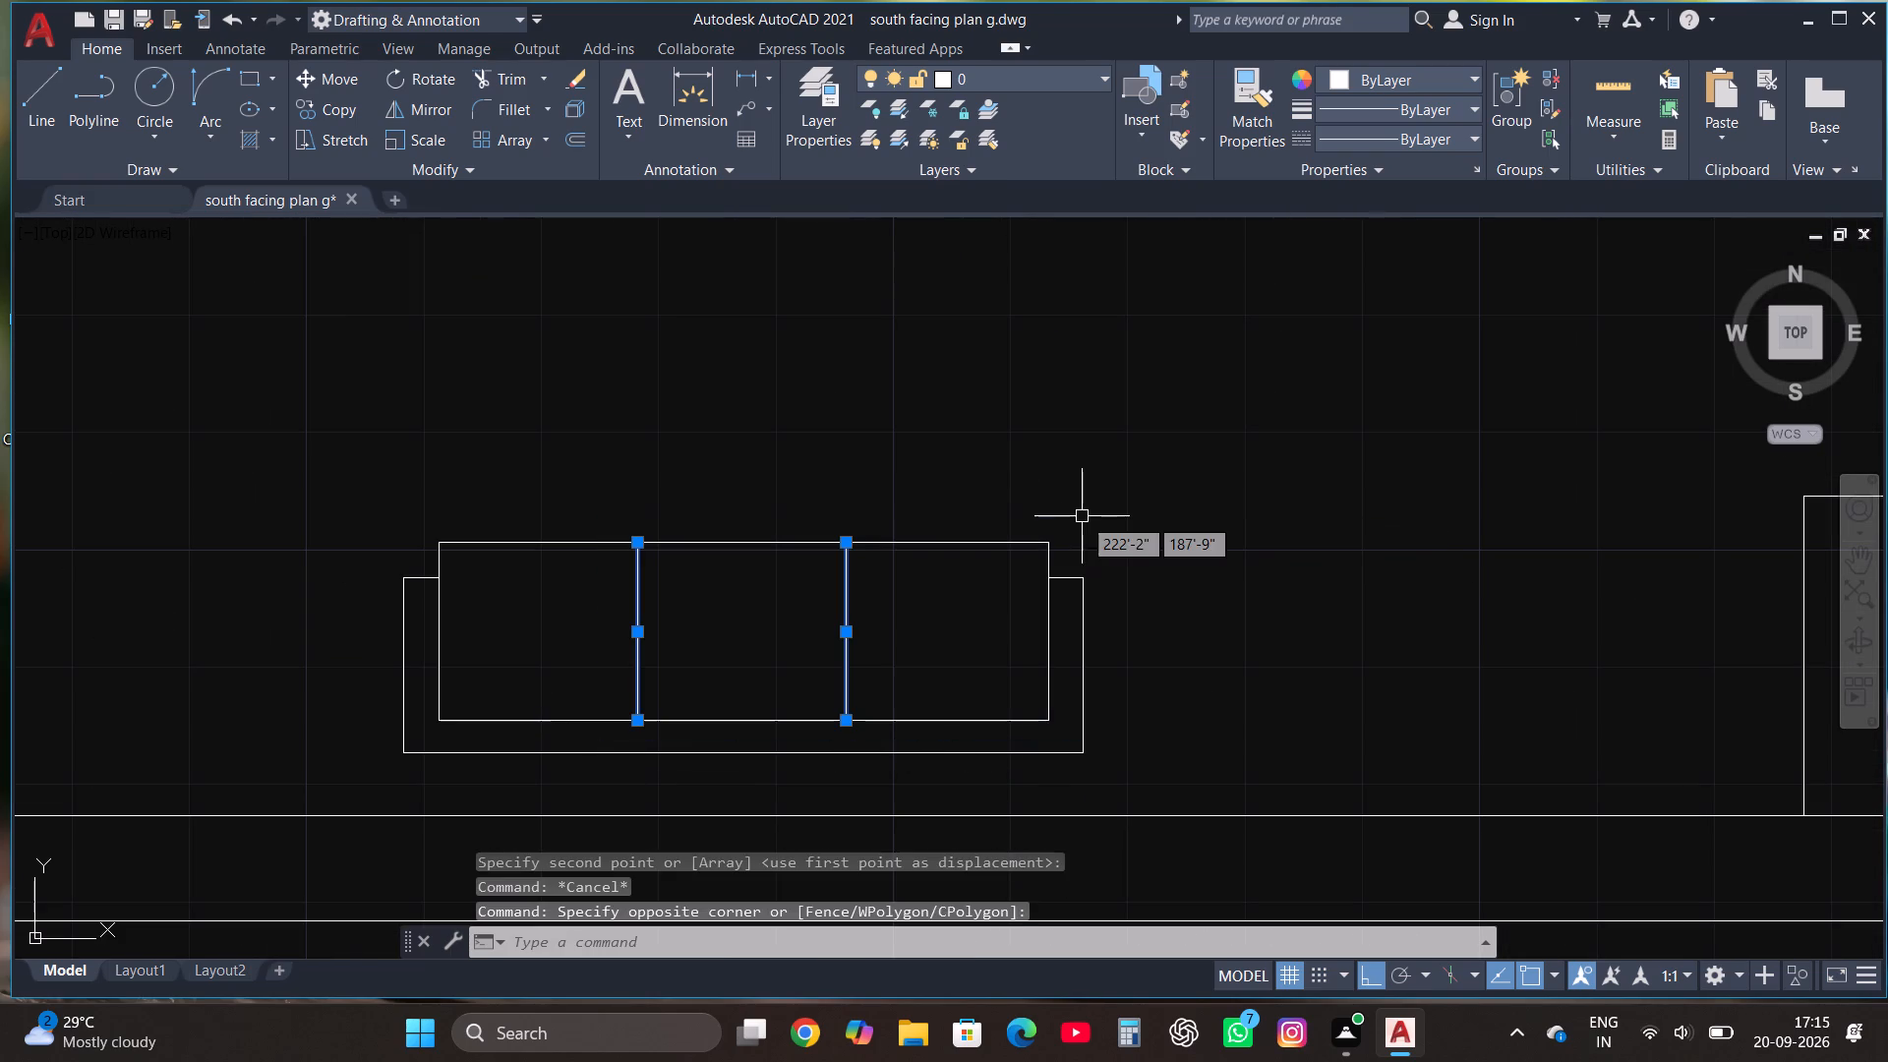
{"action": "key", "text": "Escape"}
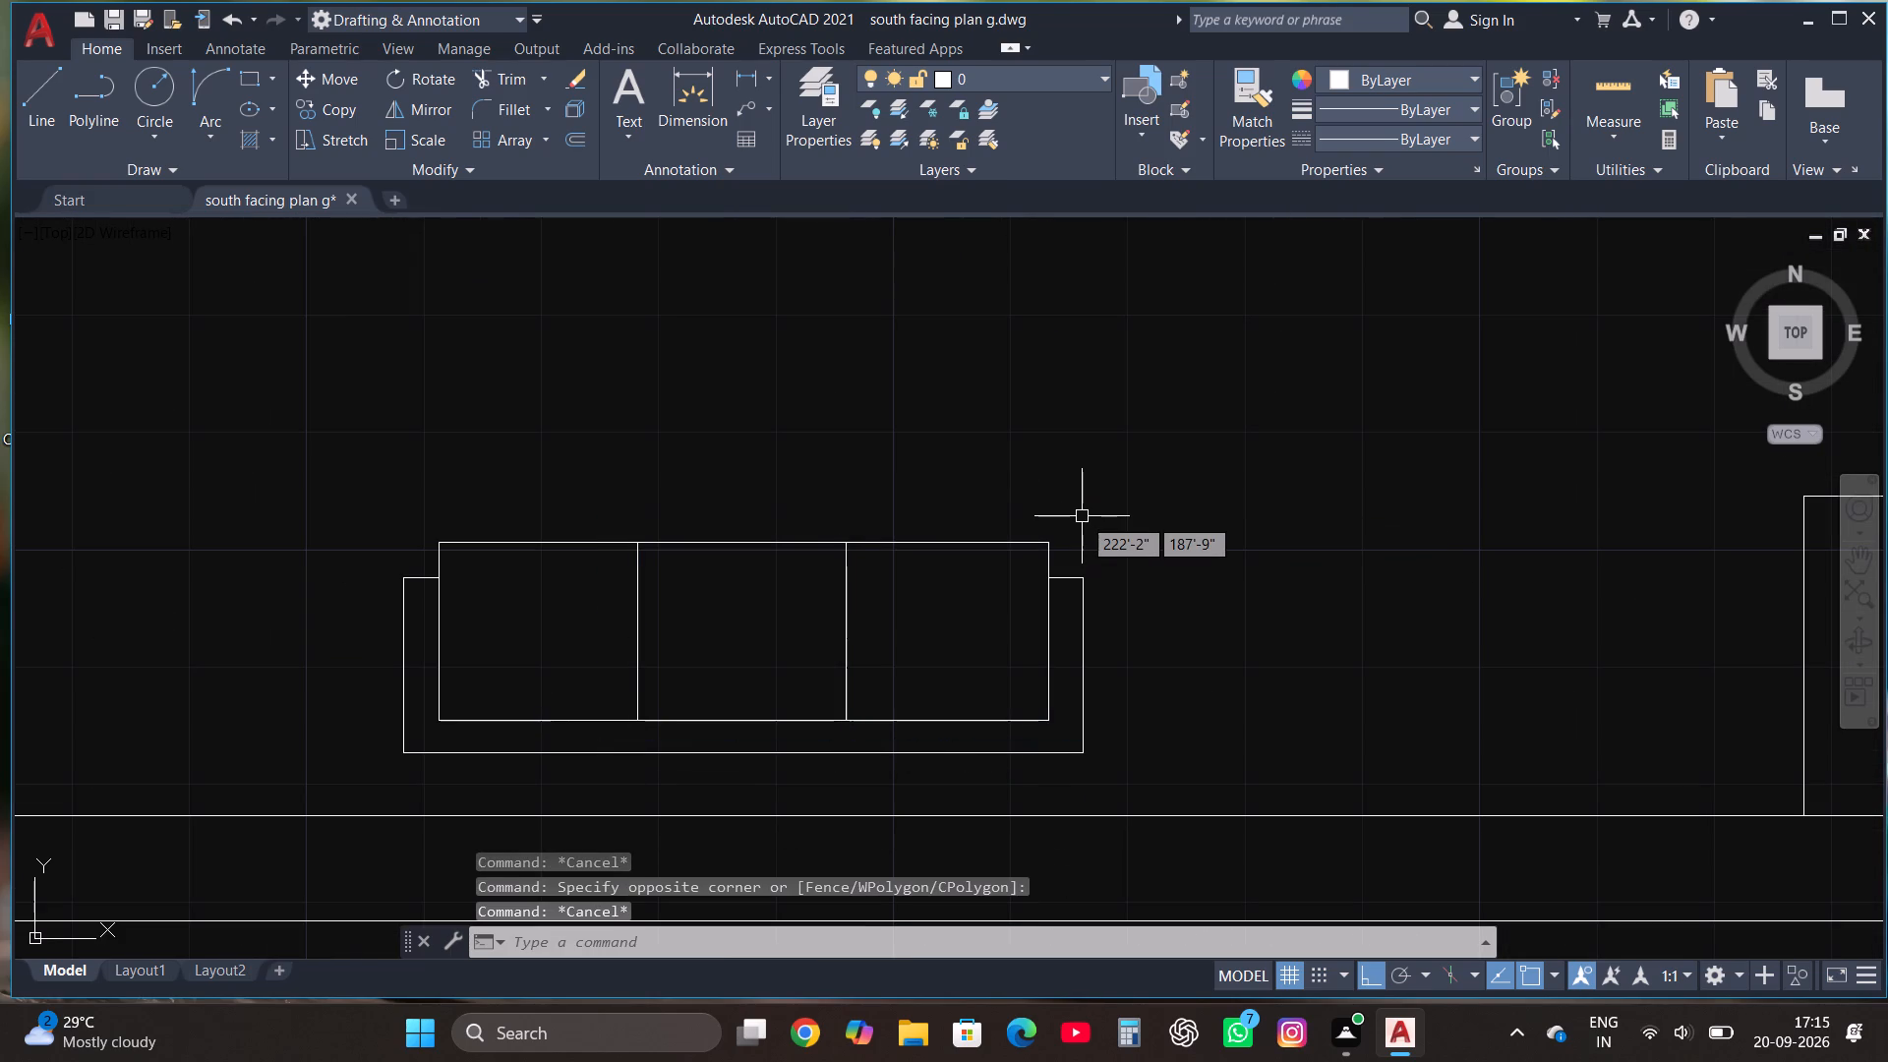
Draw a rectangle about 1'-1" wide and 2'-2" long north of the three-seat sofa's east end.
{"action": "left_click", "coordinate": [254, 88]}
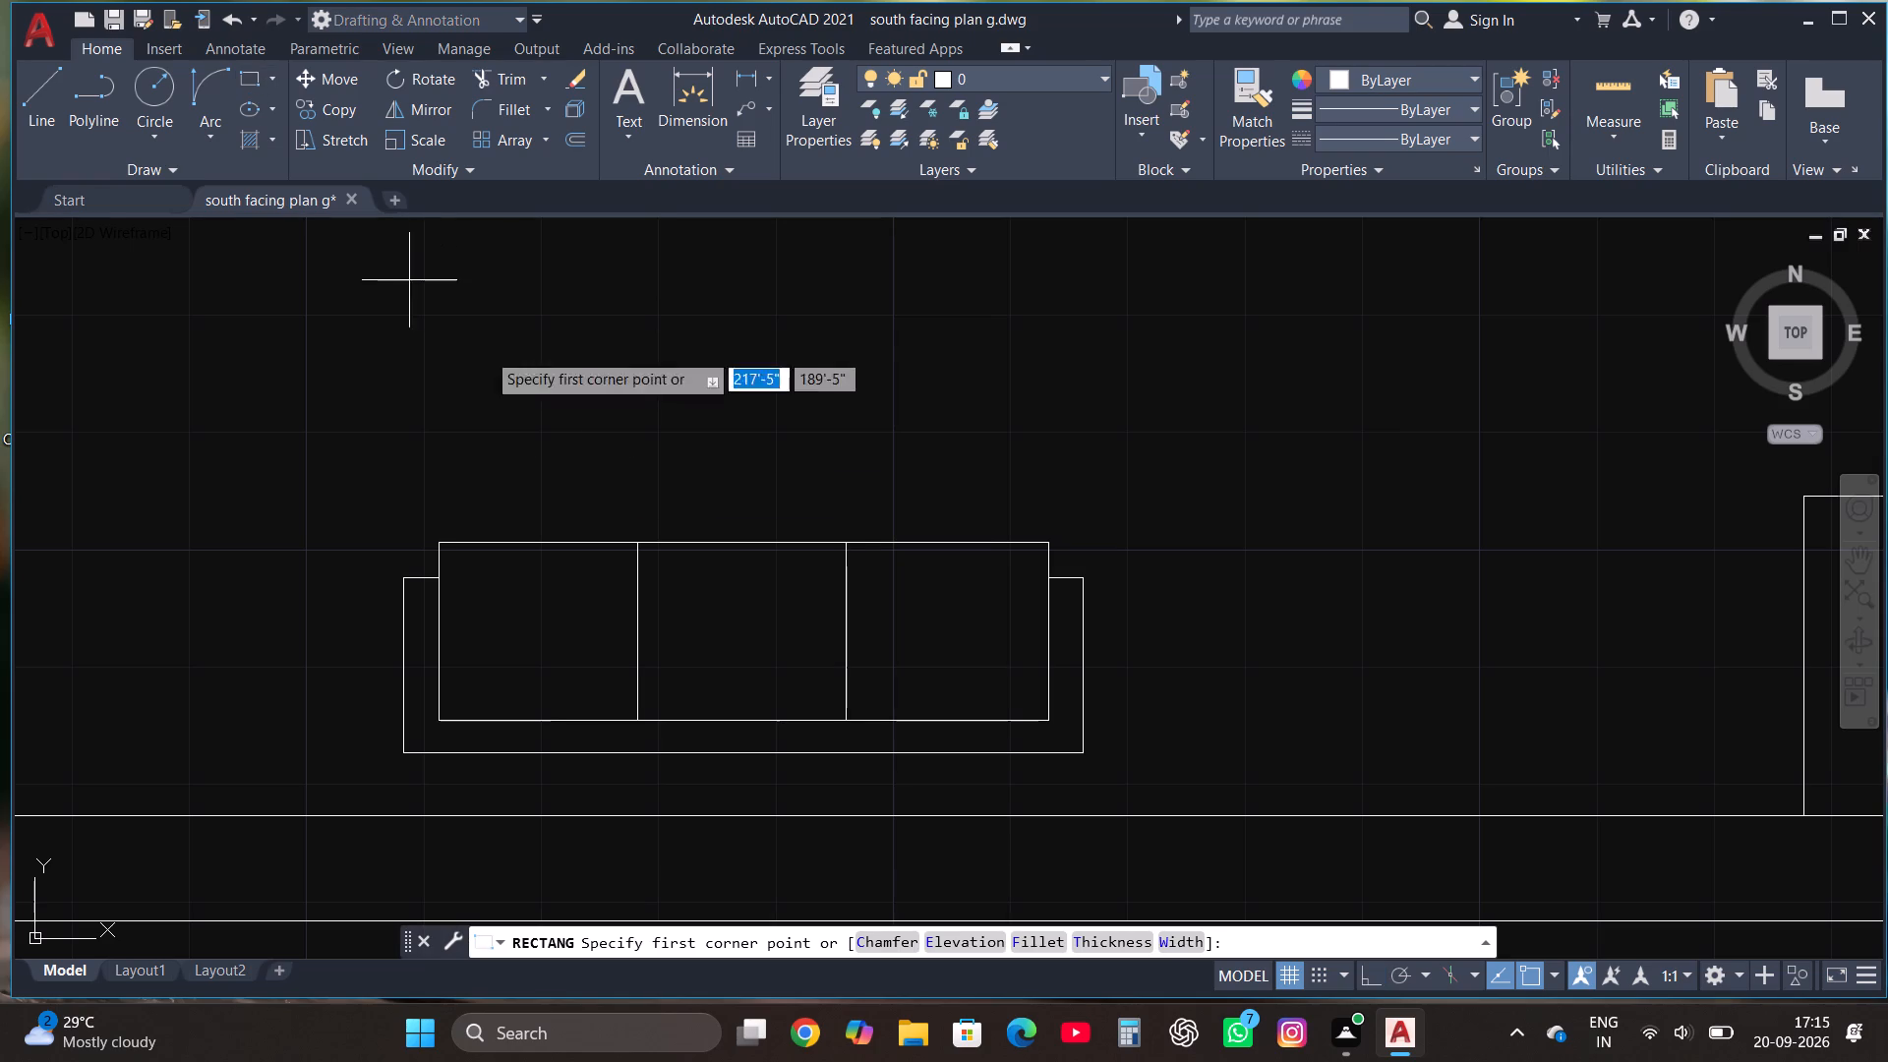
{"action": "scroll", "coordinate": [655, 532], "scroll_direction": "down", "scroll_amount": 1}
{"action": "scroll", "coordinate": [833, 639], "scroll_direction": "down", "scroll_amount": 2}
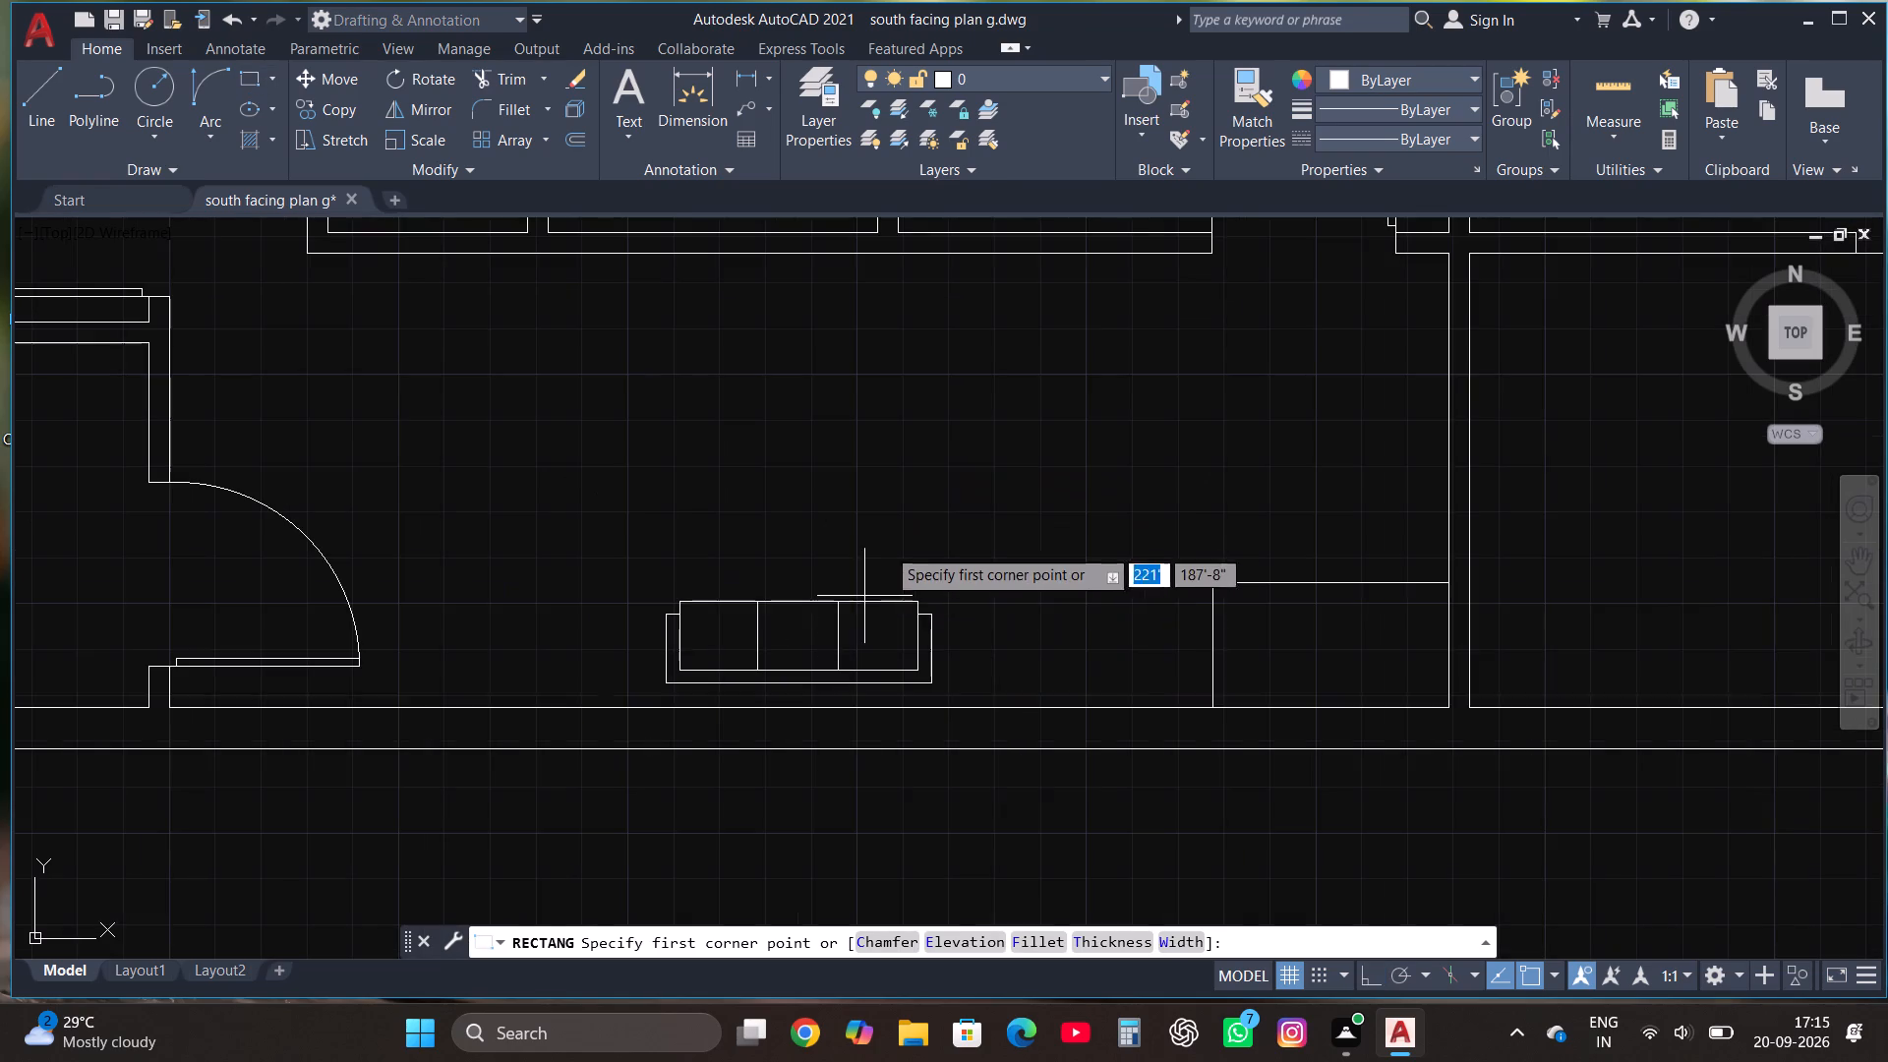
{"action": "scroll", "coordinate": [888, 542], "scroll_direction": "up", "scroll_amount": 1}
{"action": "left_click", "coordinate": [934, 574]}
{"action": "scroll", "coordinate": [912, 478], "scroll_direction": "down", "scroll_amount": 1}
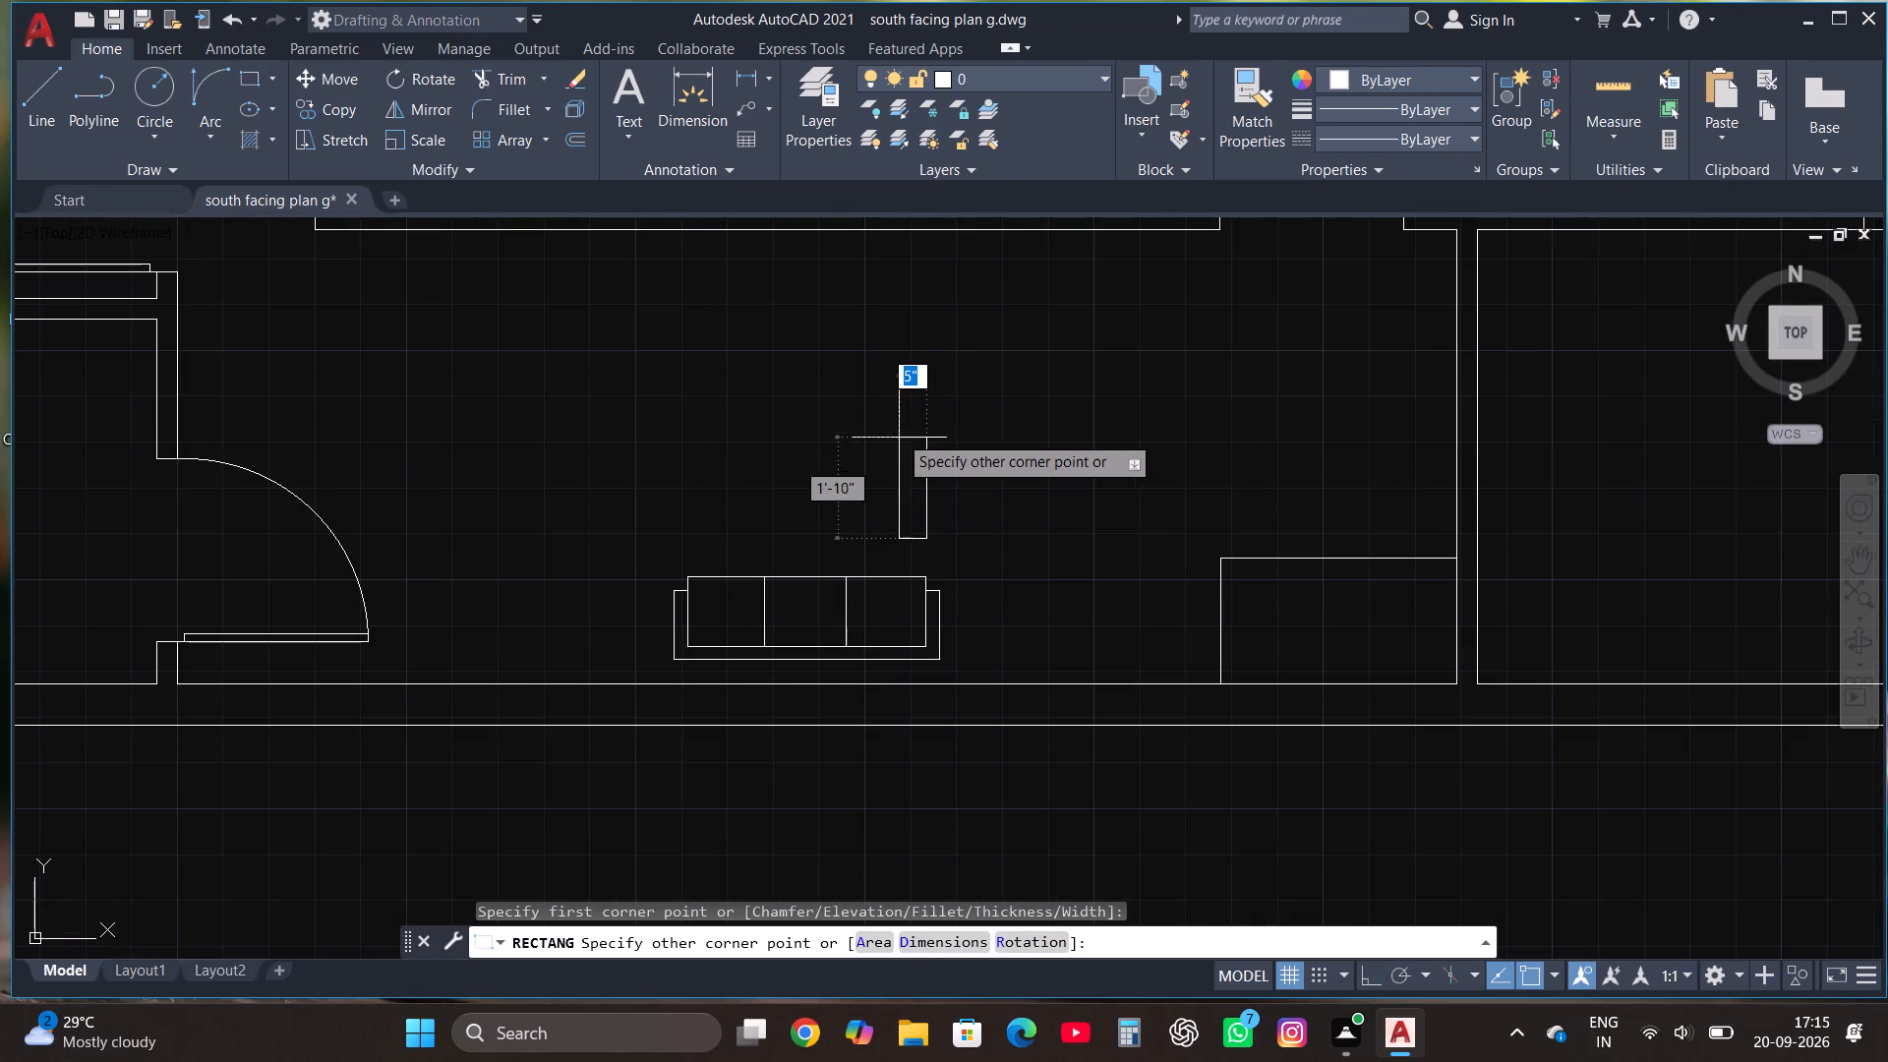
{"action": "scroll", "coordinate": [878, 413], "scroll_direction": "up", "scroll_amount": 3}
{"action": "scroll", "coordinate": [822, 447], "scroll_direction": "down", "scroll_amount": 3}
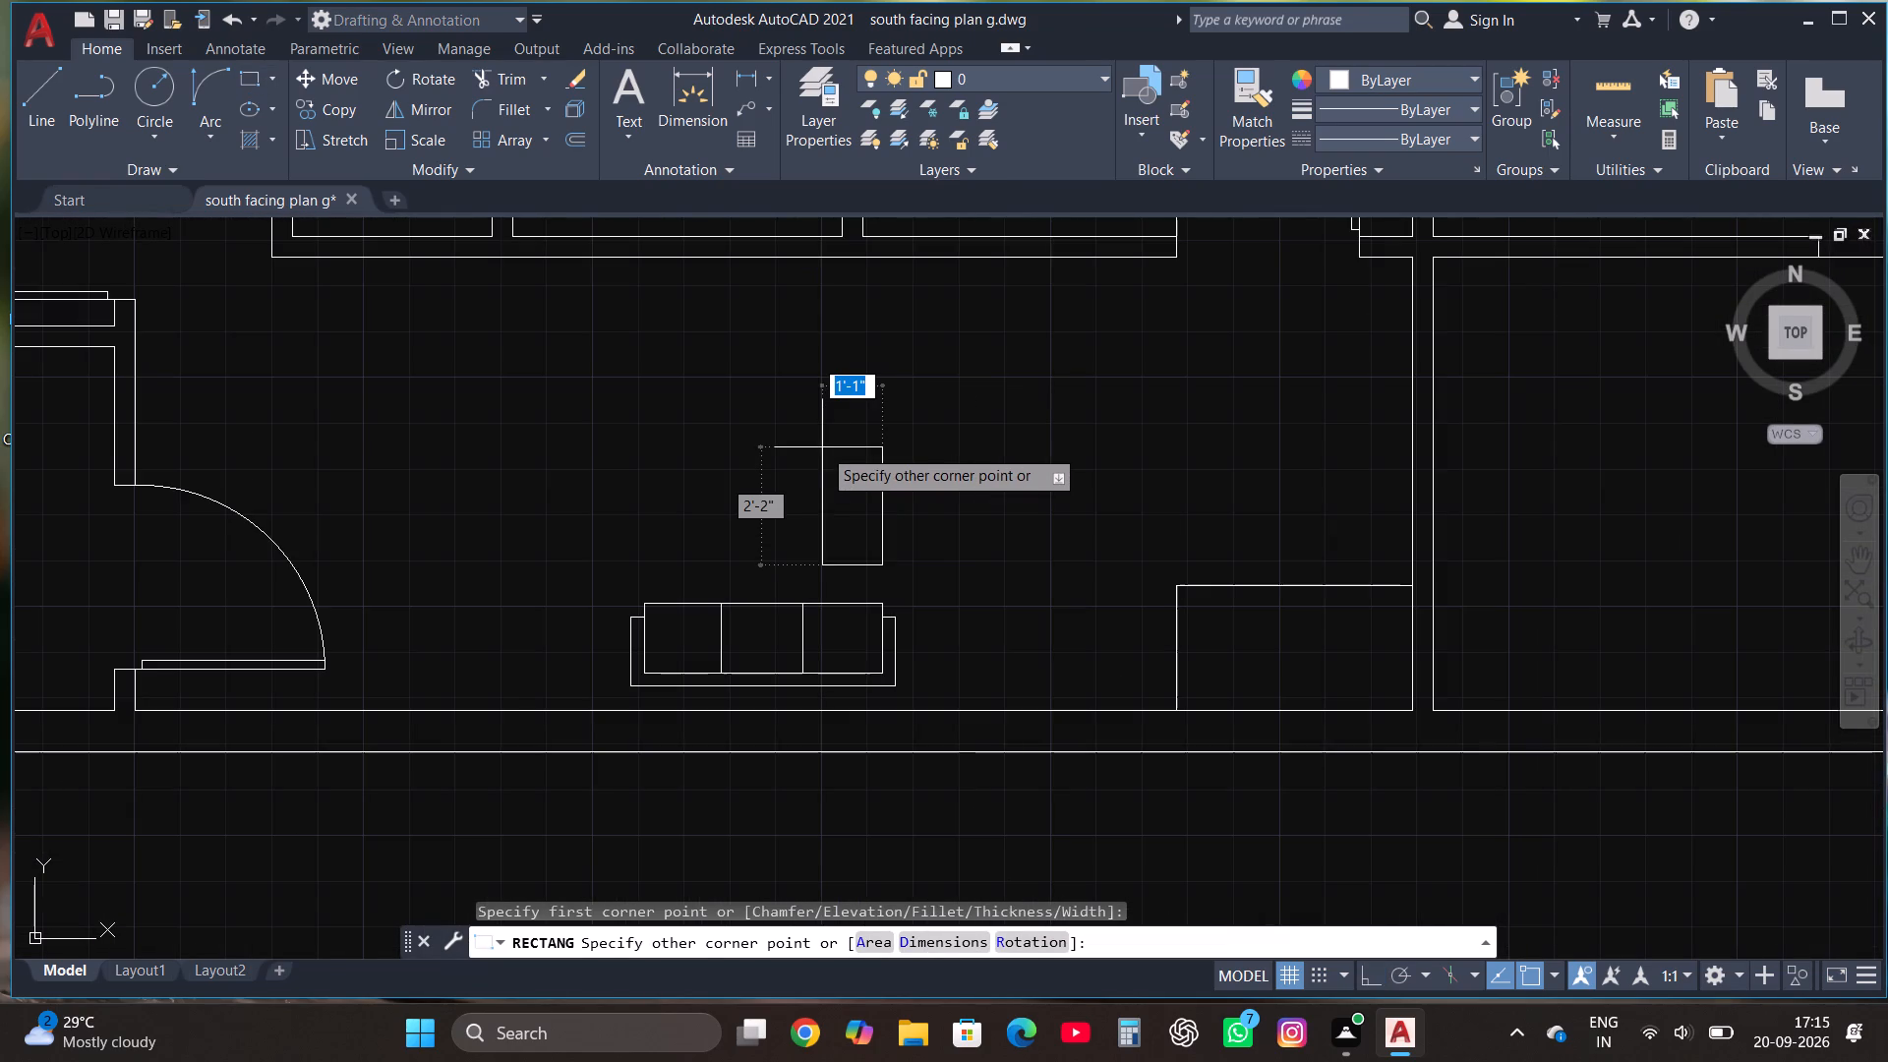
{"action": "left_click", "coordinate": [821, 447]}
Draw a horizontal line across the middle of the new rectangle, splitting it into two seats.
{"action": "scroll", "coordinate": [889, 522], "scroll_direction": "up", "scroll_amount": 1}
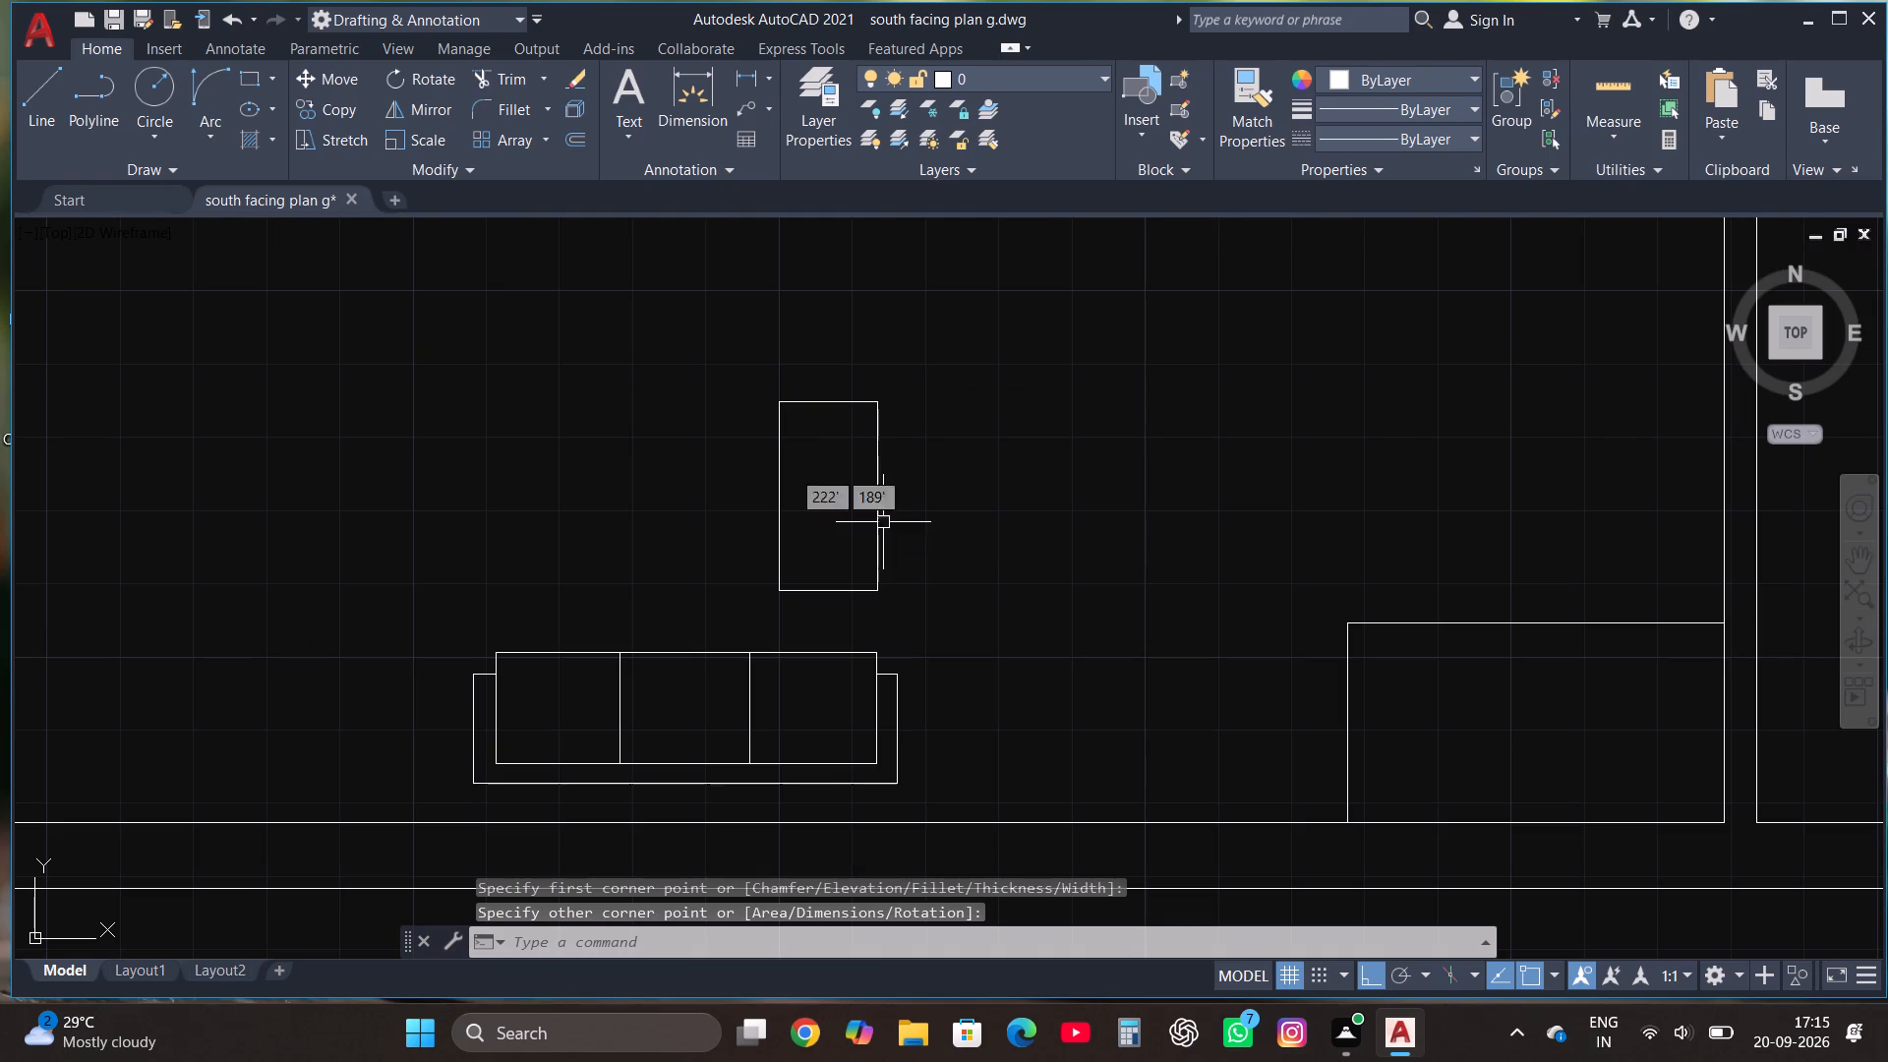
{"action": "left_click", "coordinate": [60, 82]}
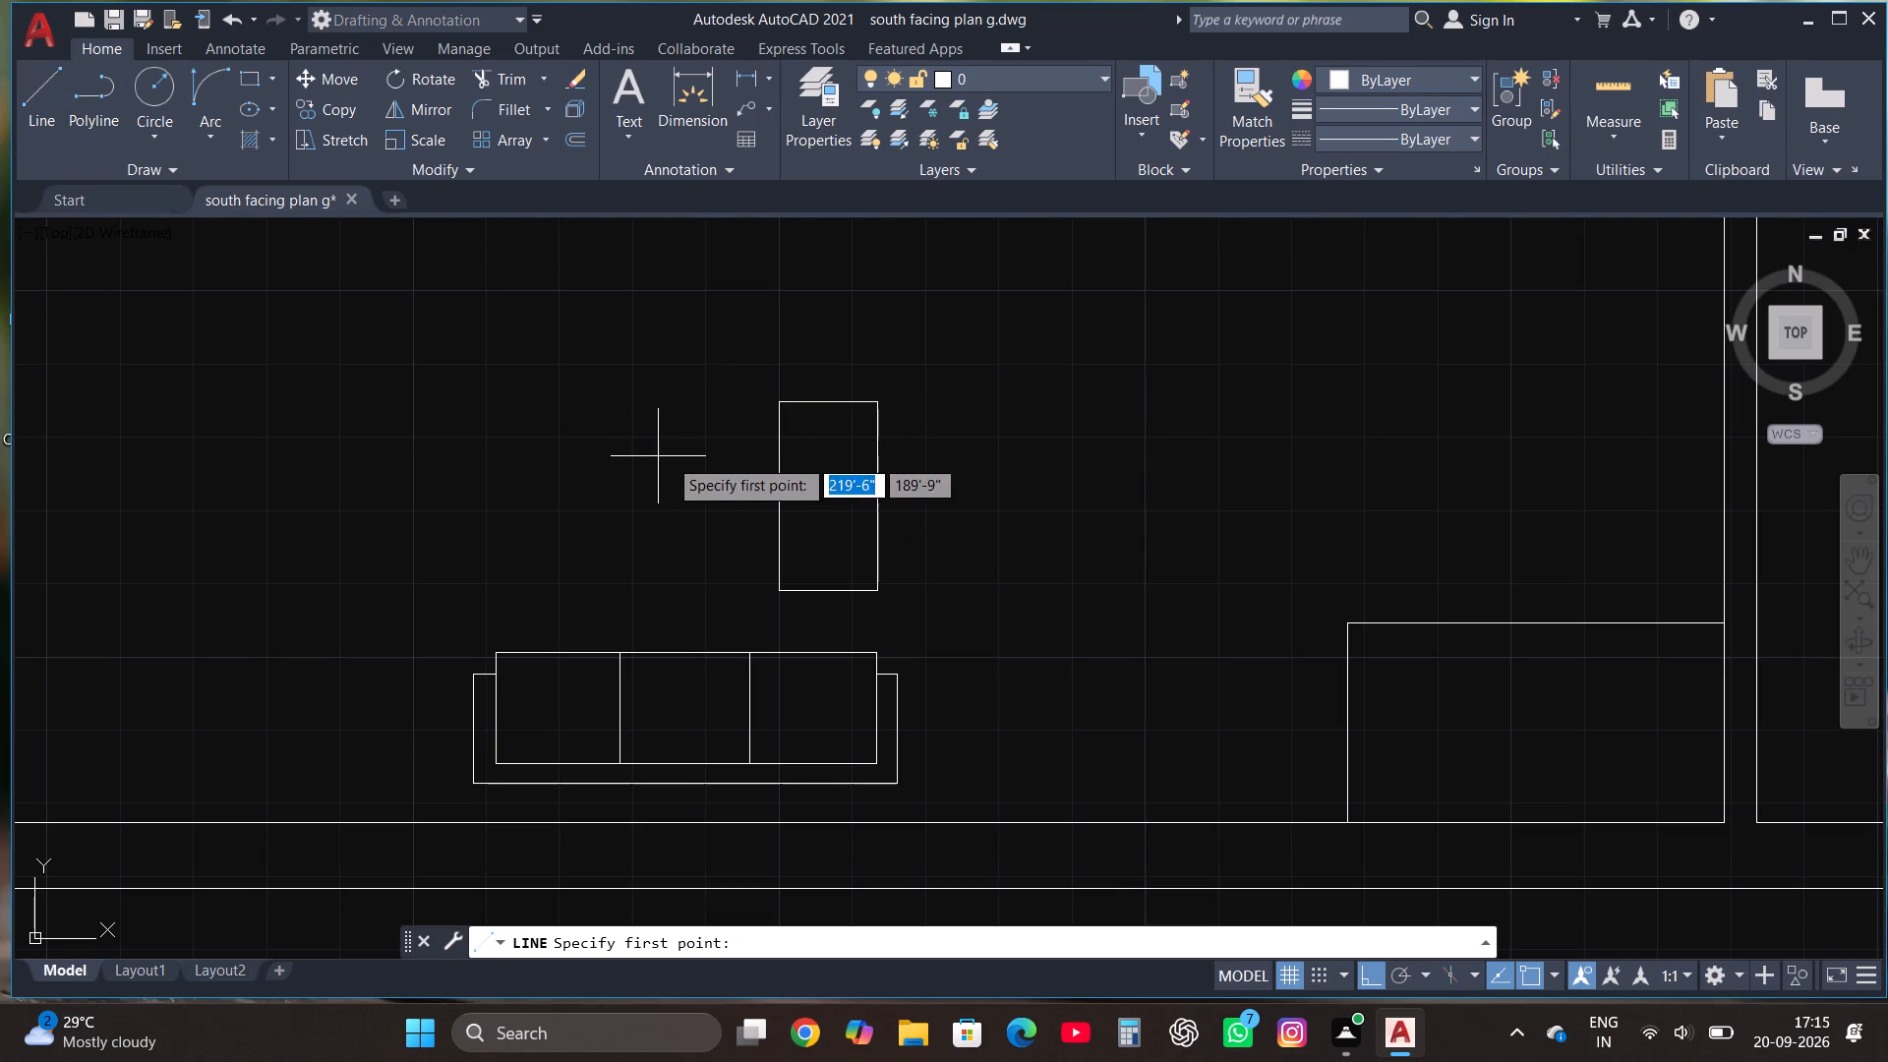
{"action": "left_click", "coordinate": [776, 501]}
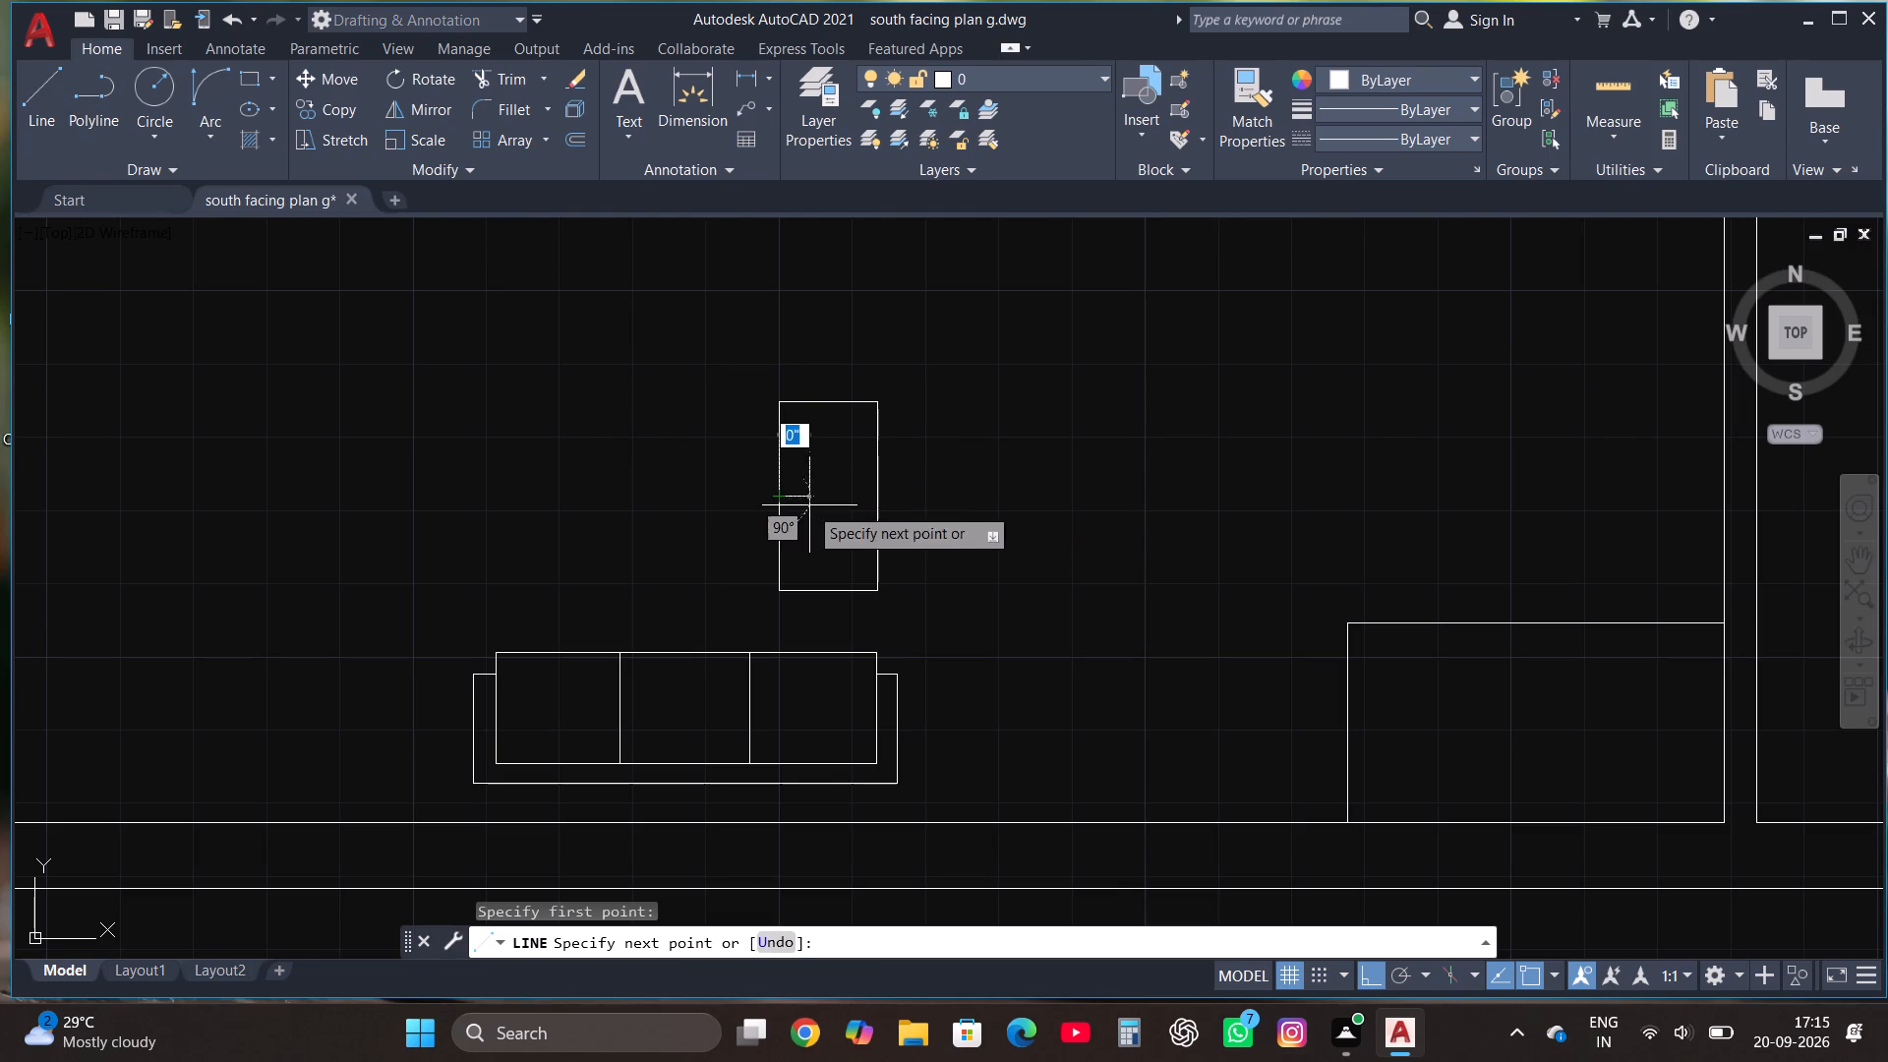
{"action": "left_click", "coordinate": [880, 501]}
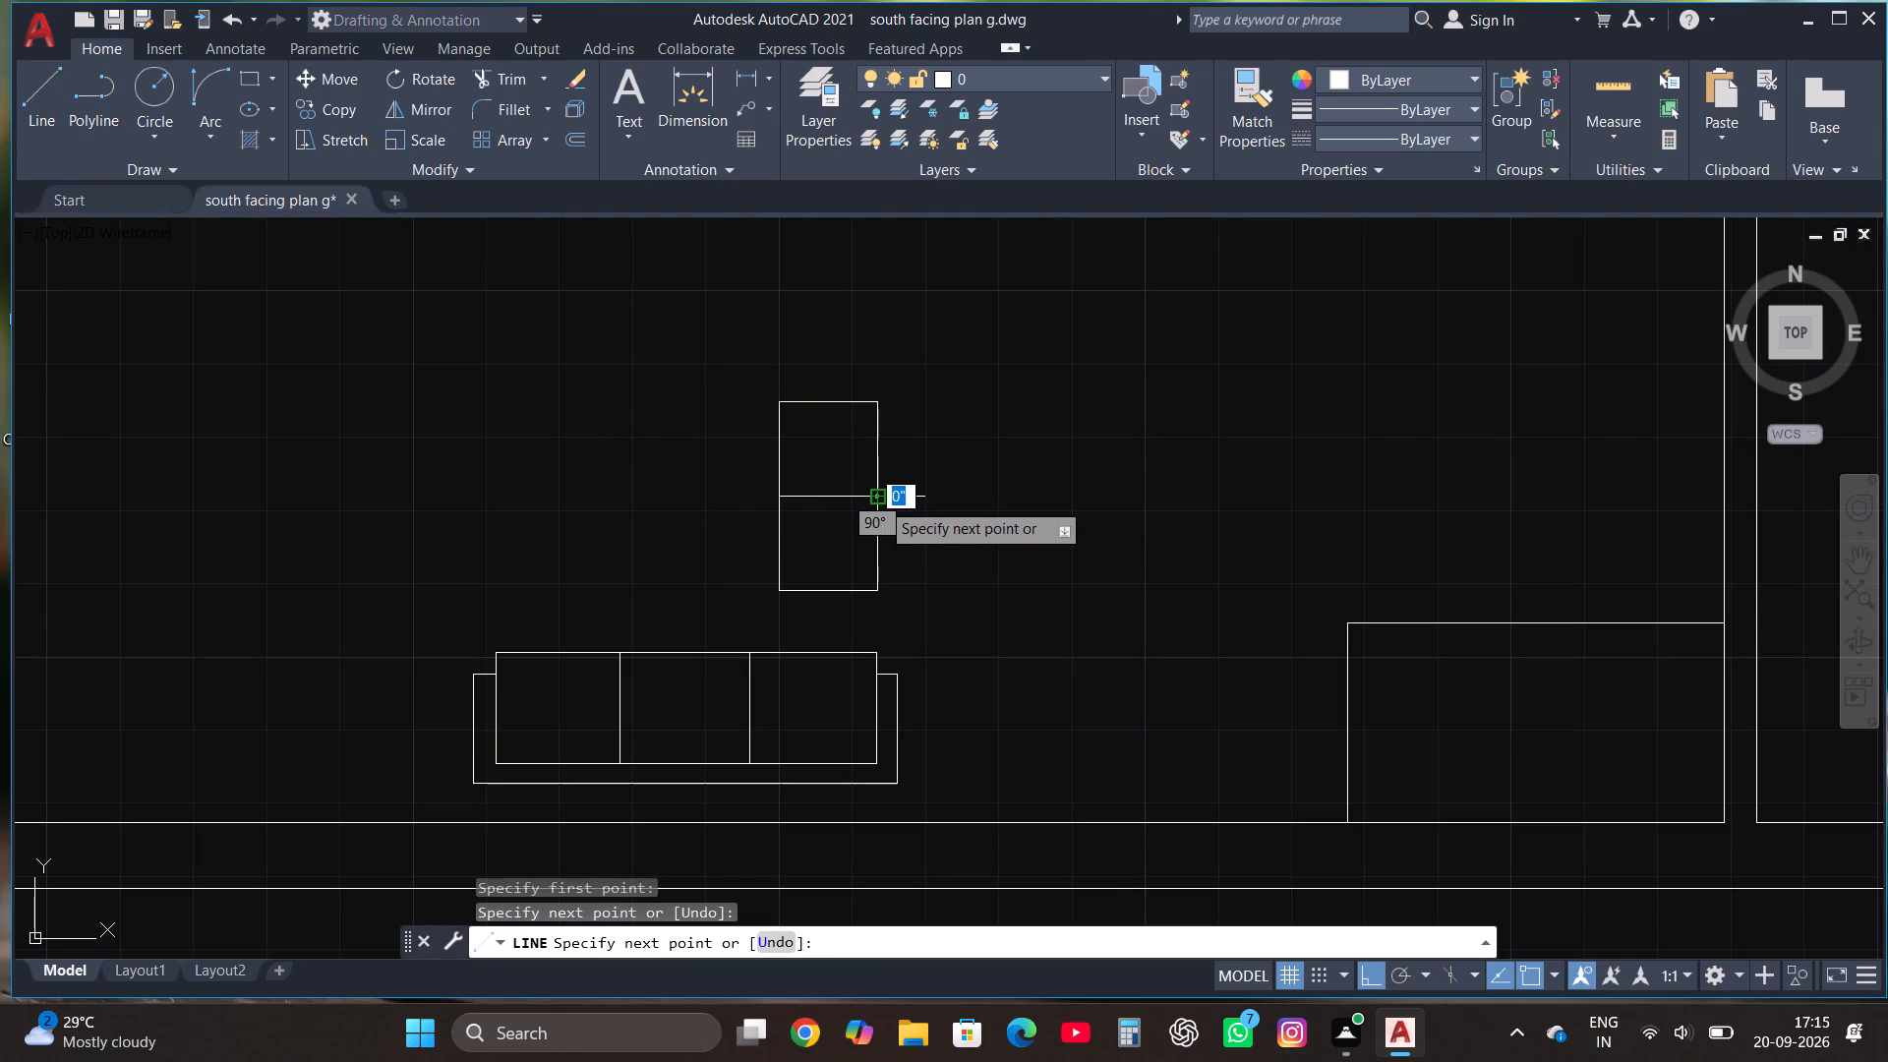
{"action": "key", "text": "Escape"}
Draw connected lines around the two-seat rectangle's north, east and south sides, about 1'-2" by 2'-6", returning into its south side.
{"action": "scroll", "coordinate": [902, 440], "scroll_direction": "up", "scroll_amount": 1}
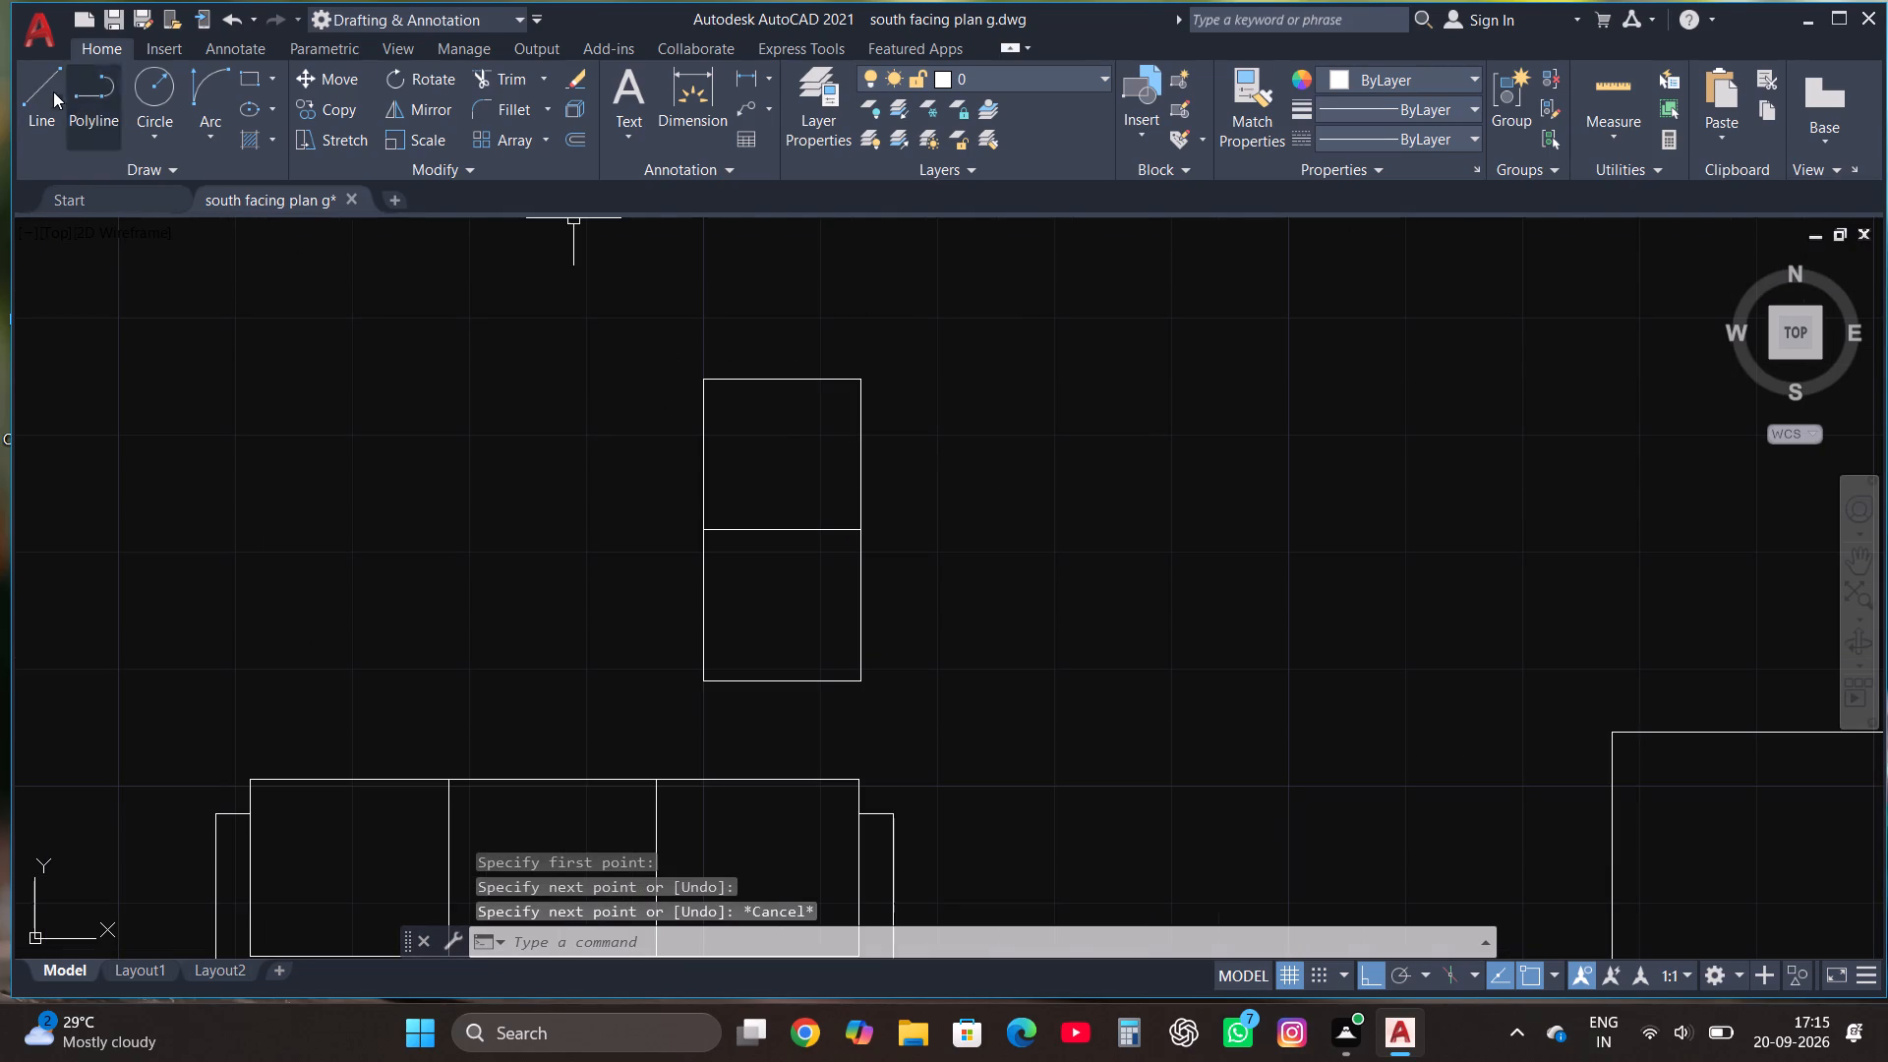
{"action": "left_click", "coordinate": [49, 86]}
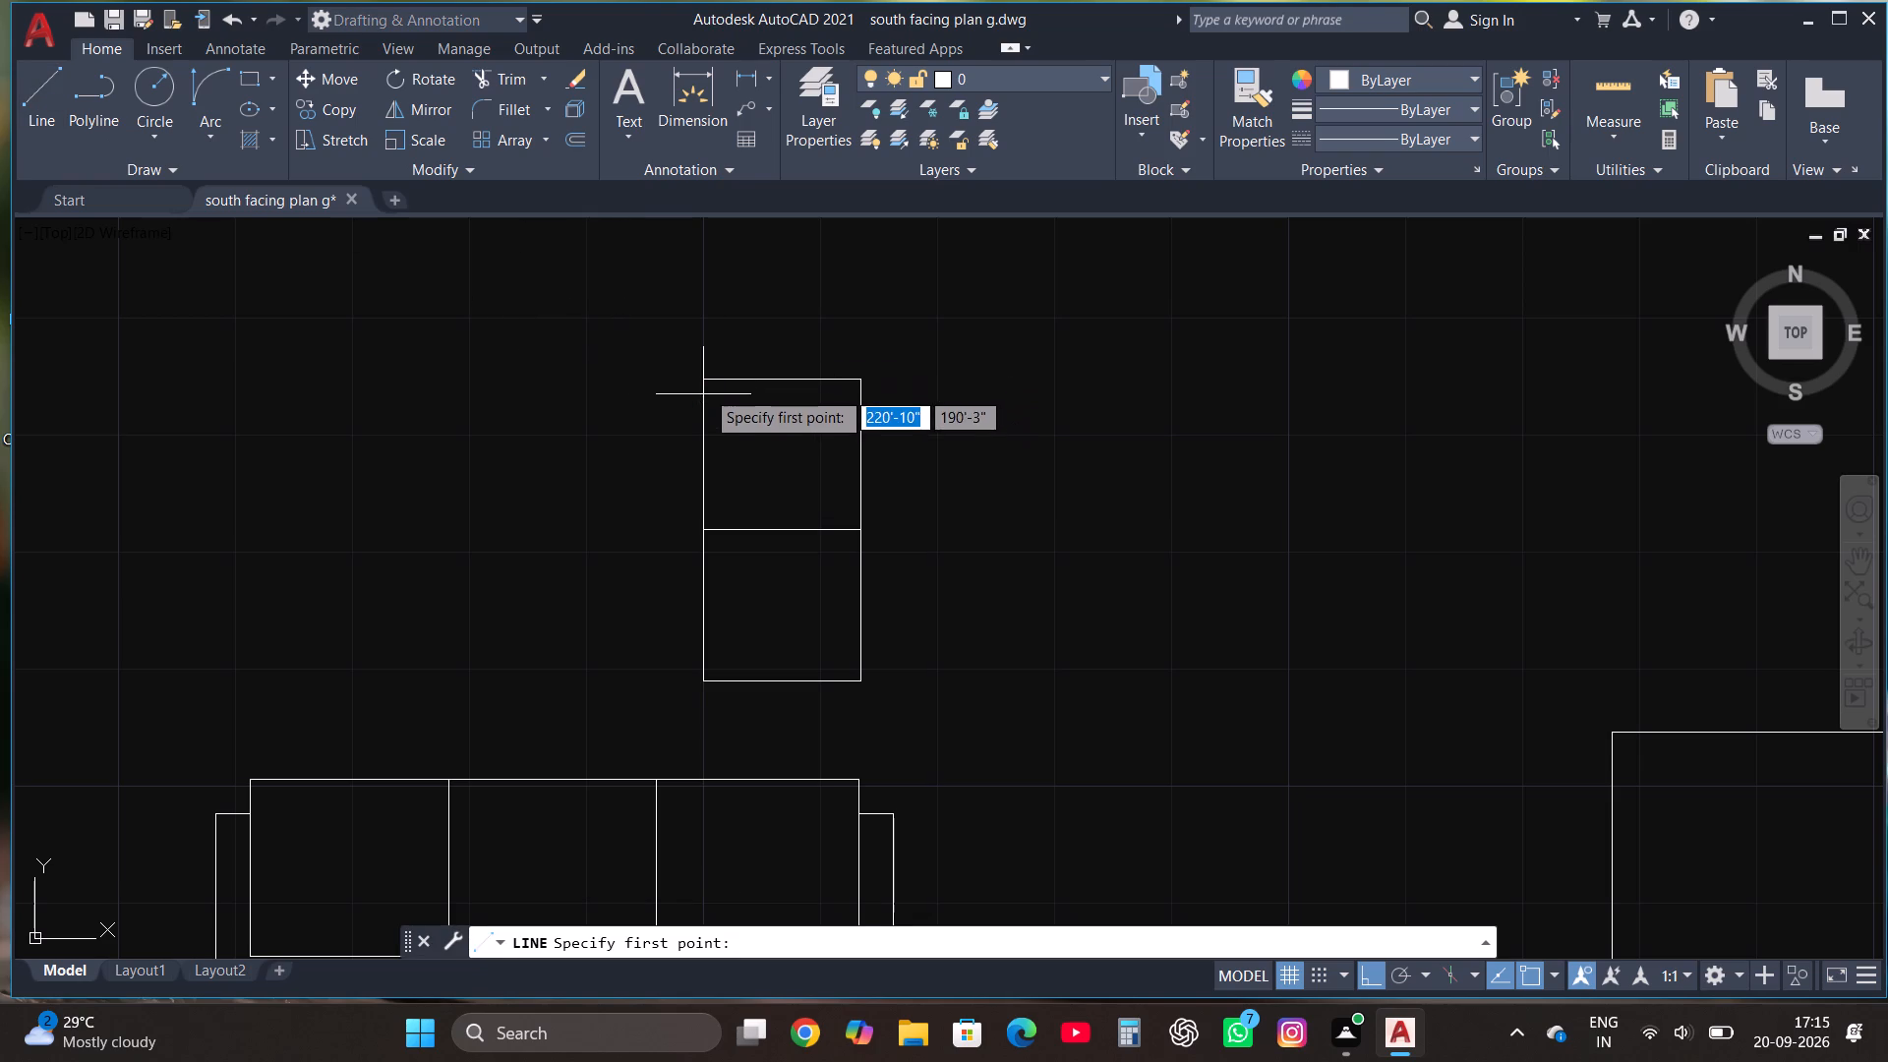
{"action": "left_click", "coordinate": [723, 376]}
{"action": "left_click", "coordinate": [728, 353]}
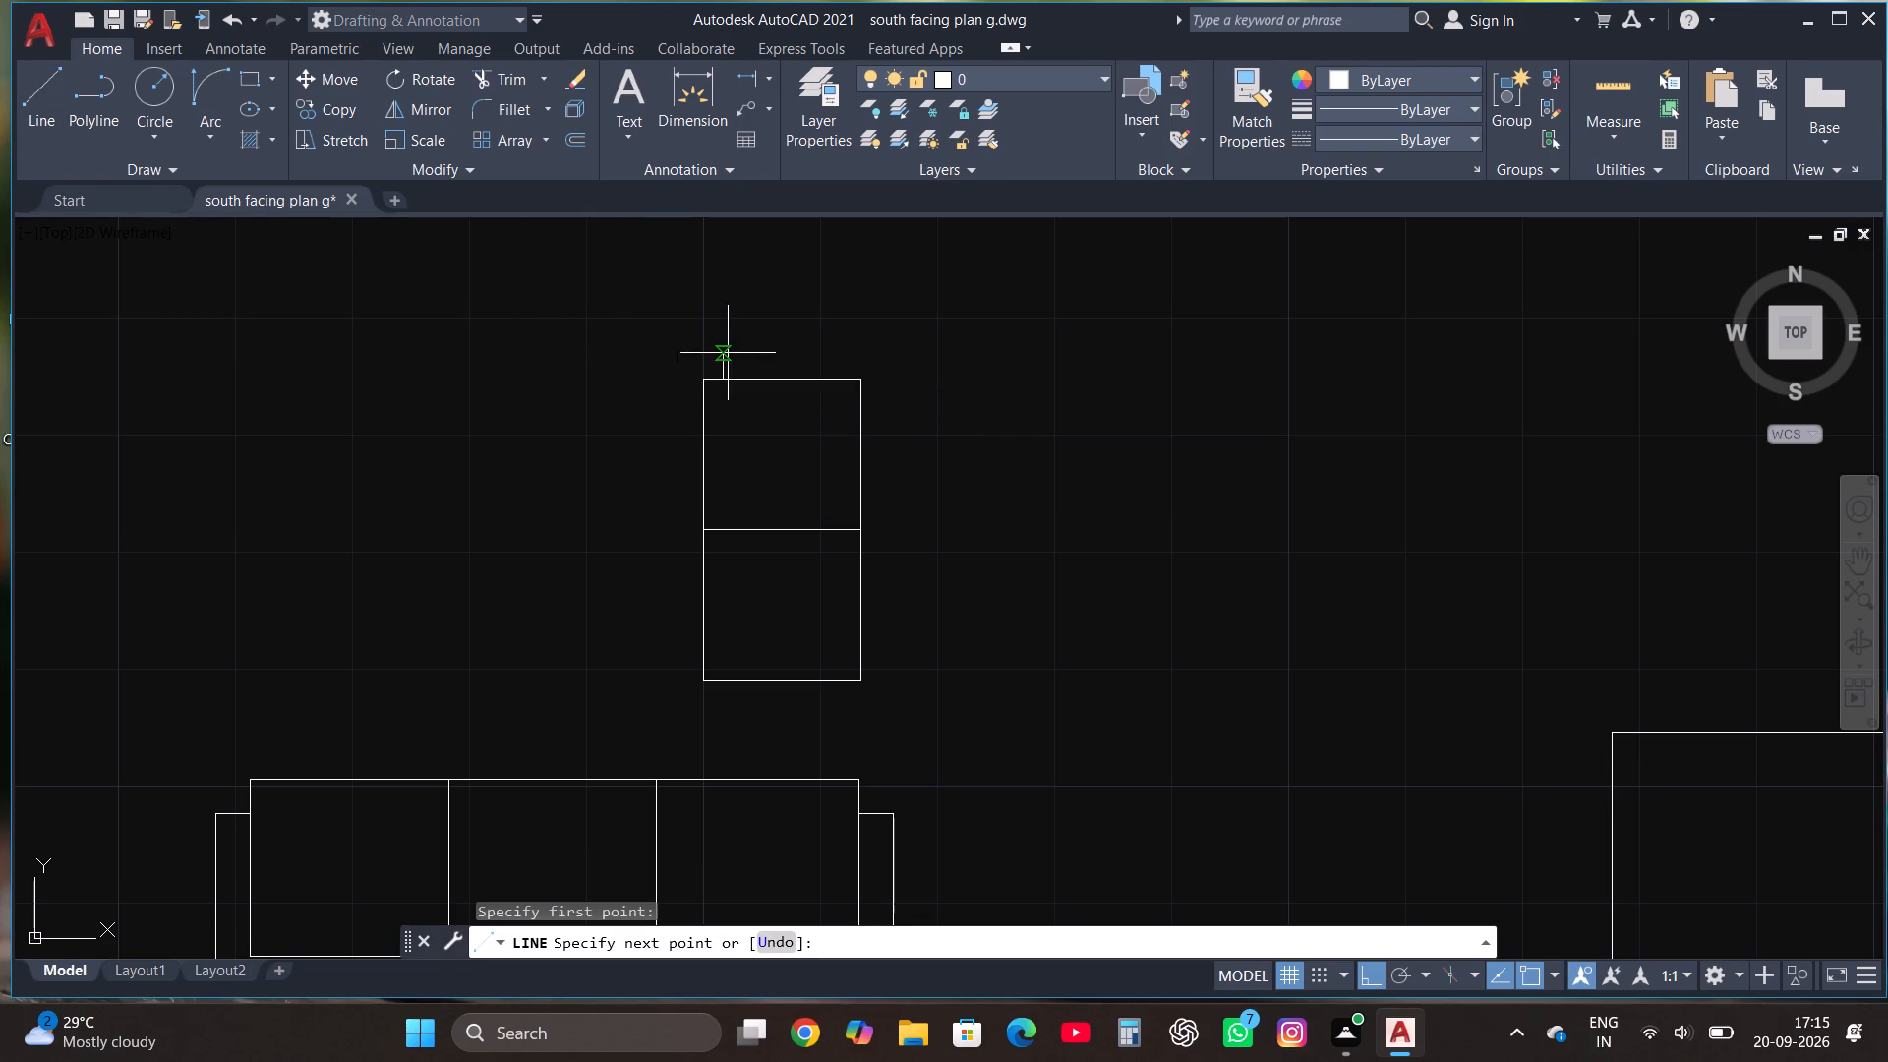
{"action": "left_click", "coordinate": [884, 384]}
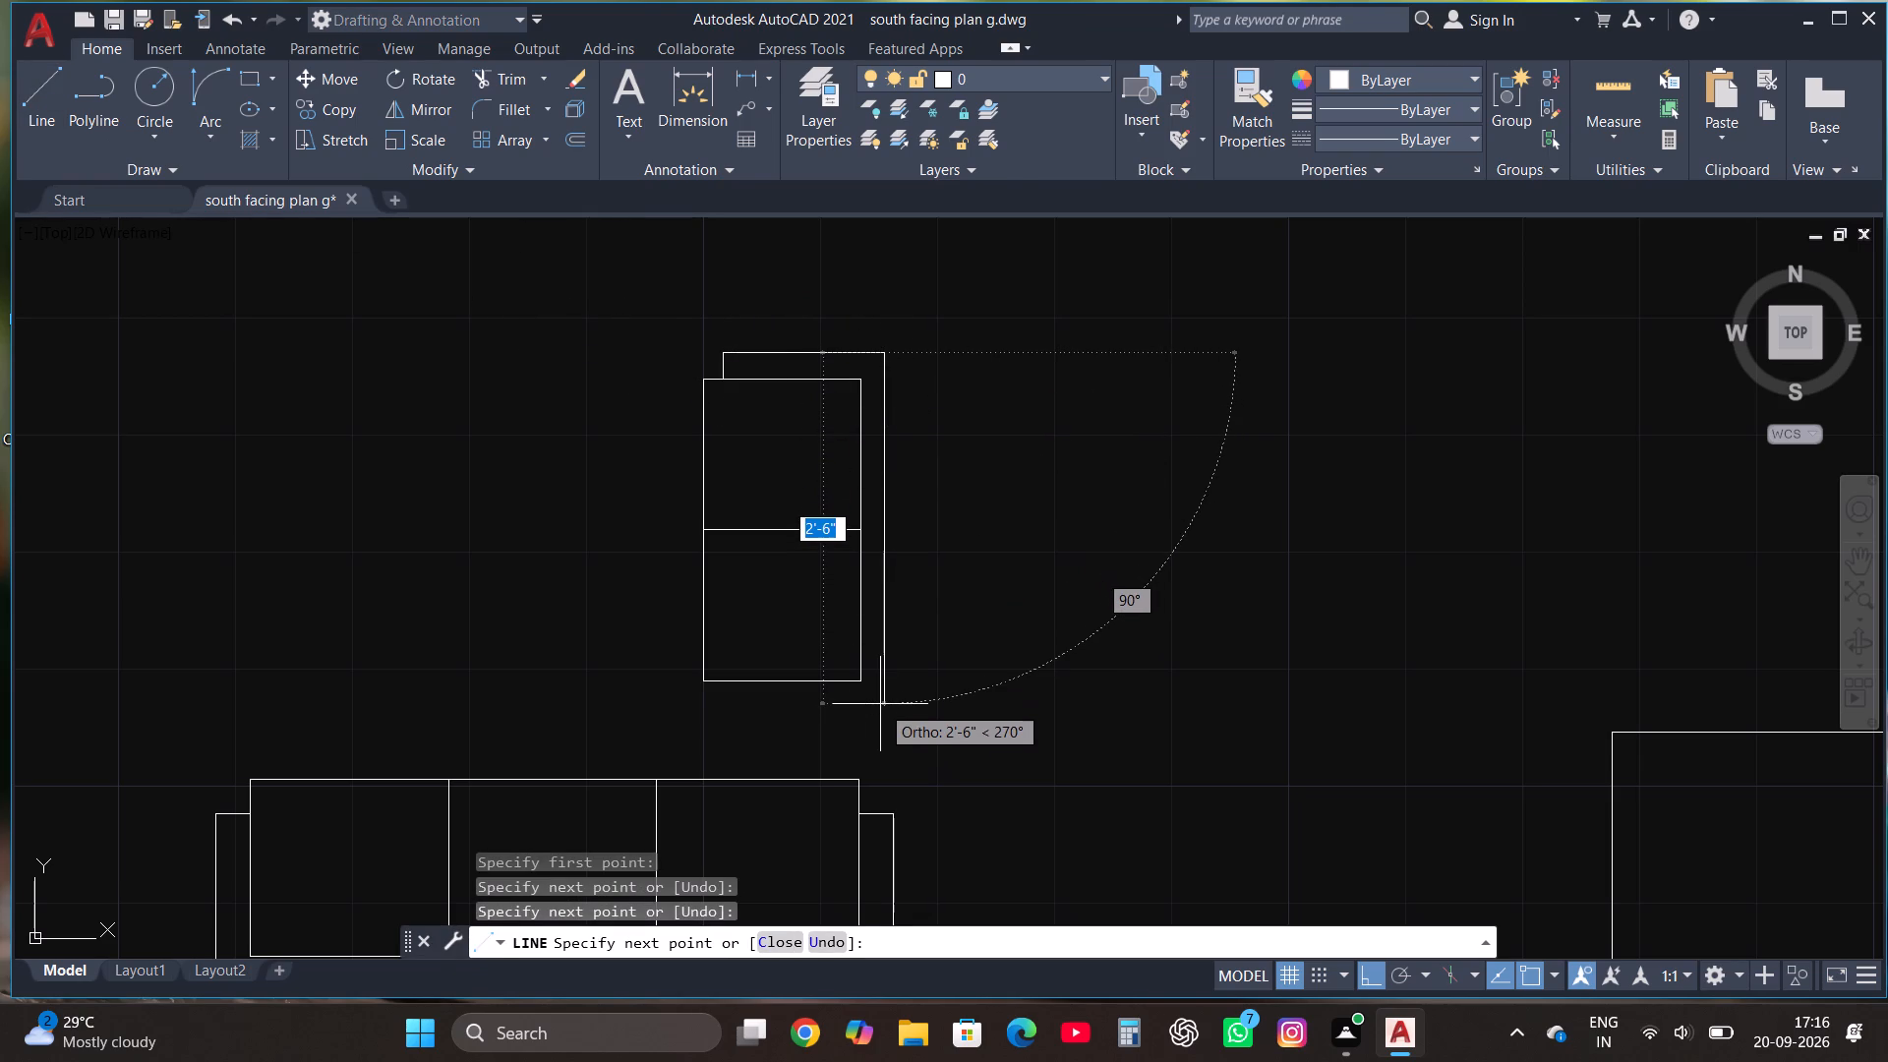
{"action": "left_click", "coordinate": [880, 704]}
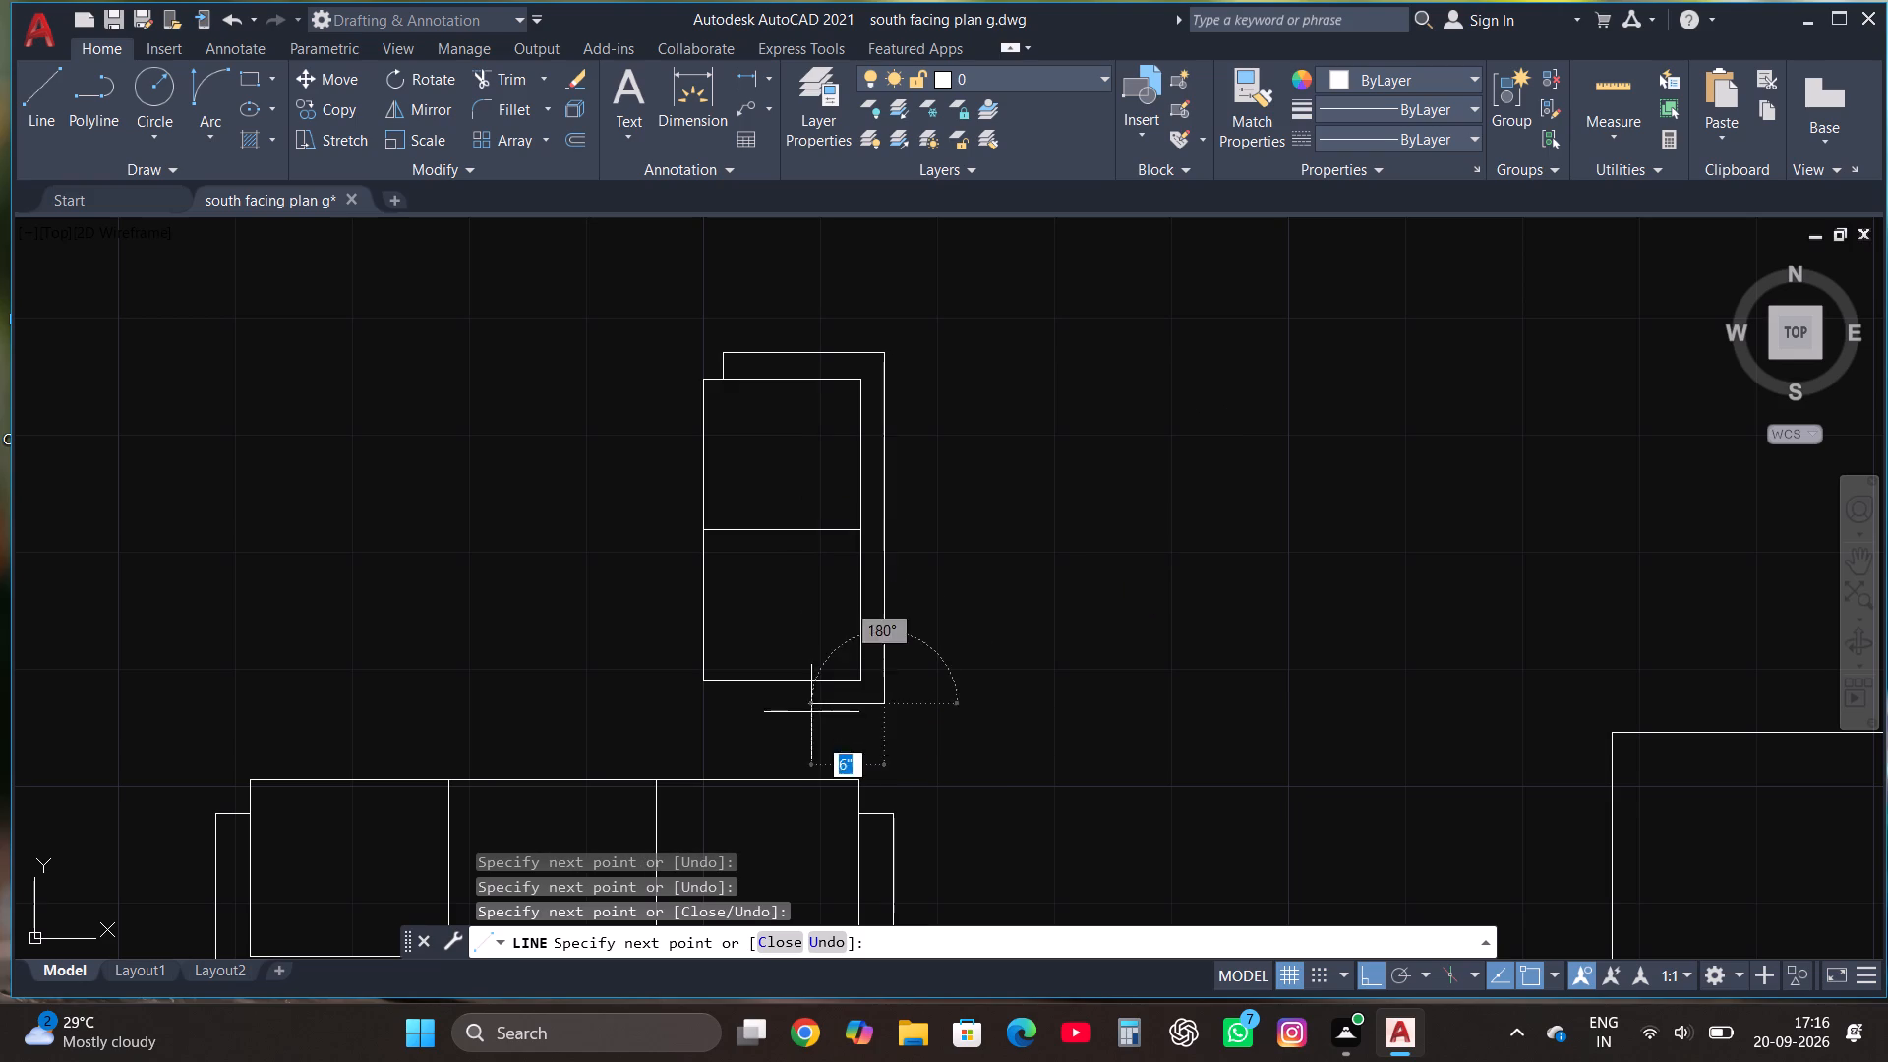
{"action": "scroll", "coordinate": [764, 717], "scroll_direction": "up", "scroll_amount": 2}
{"action": "scroll", "coordinate": [758, 696], "scroll_direction": "down", "scroll_amount": 2}
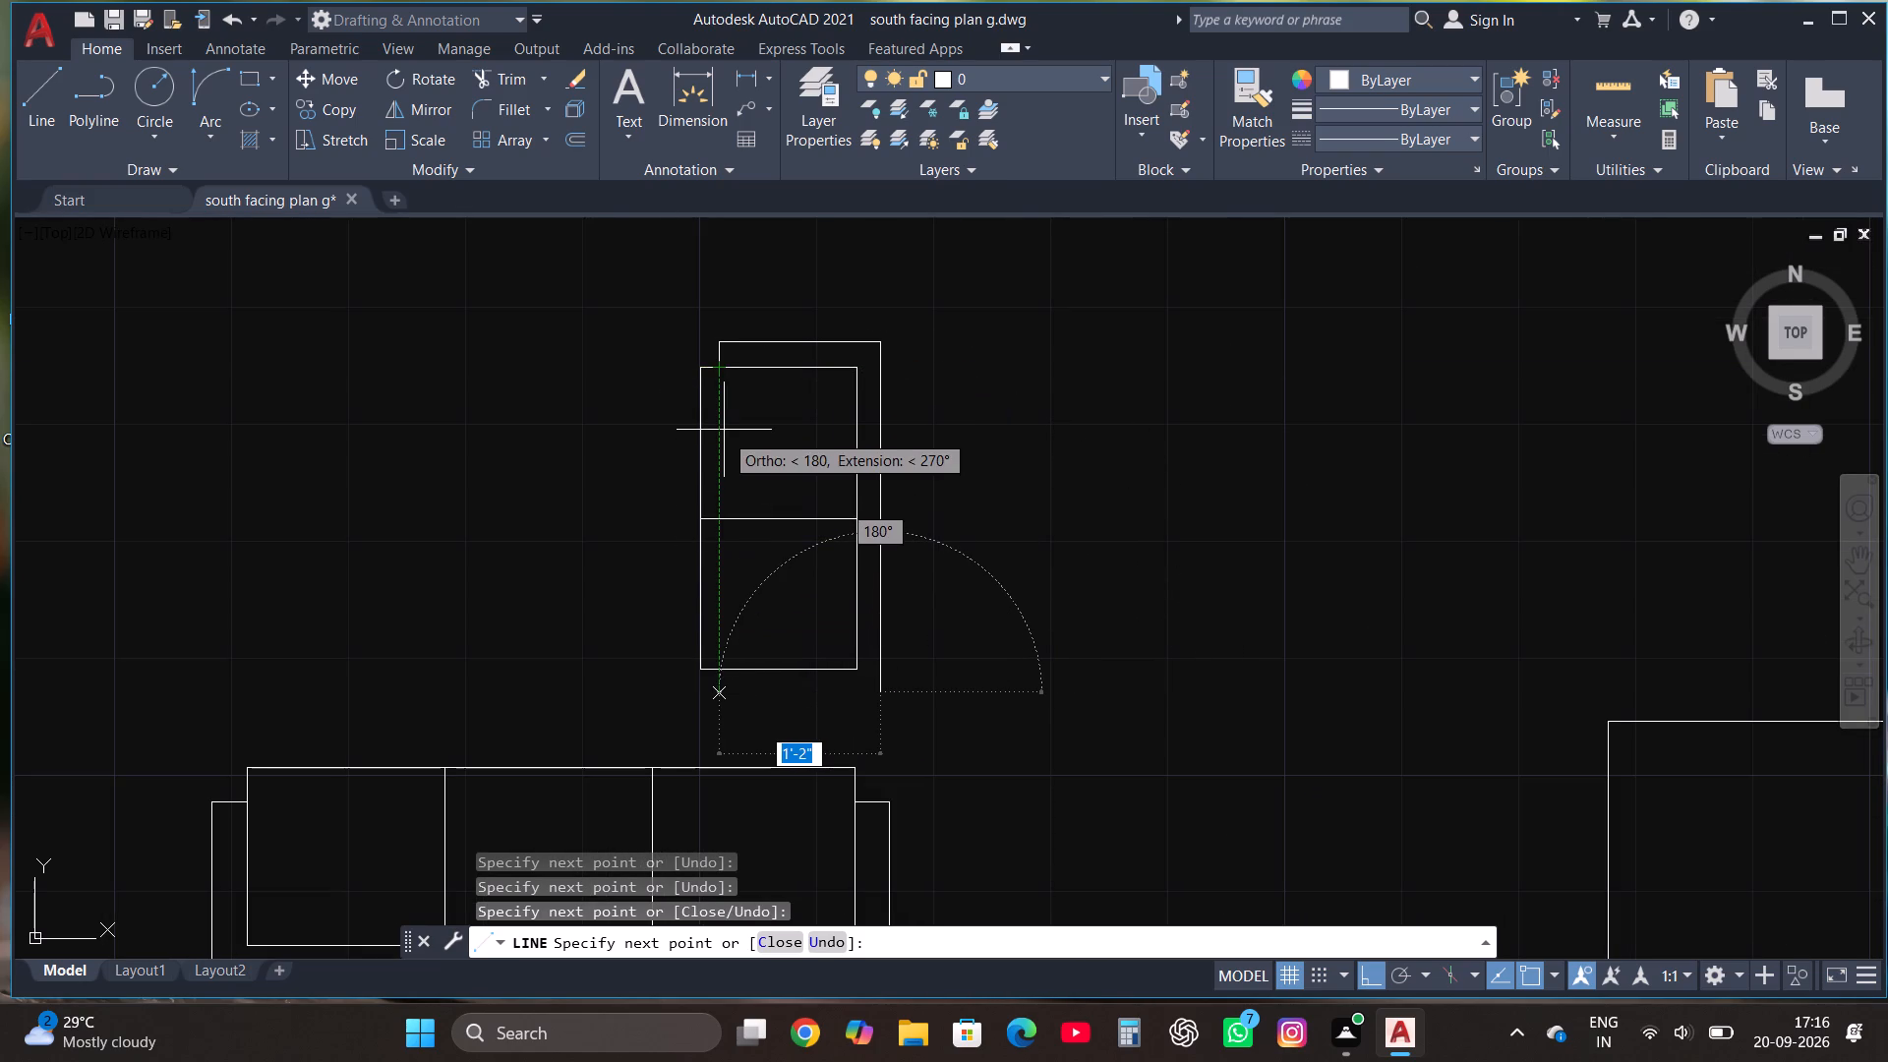
{"action": "left_click", "coordinate": [723, 393]}
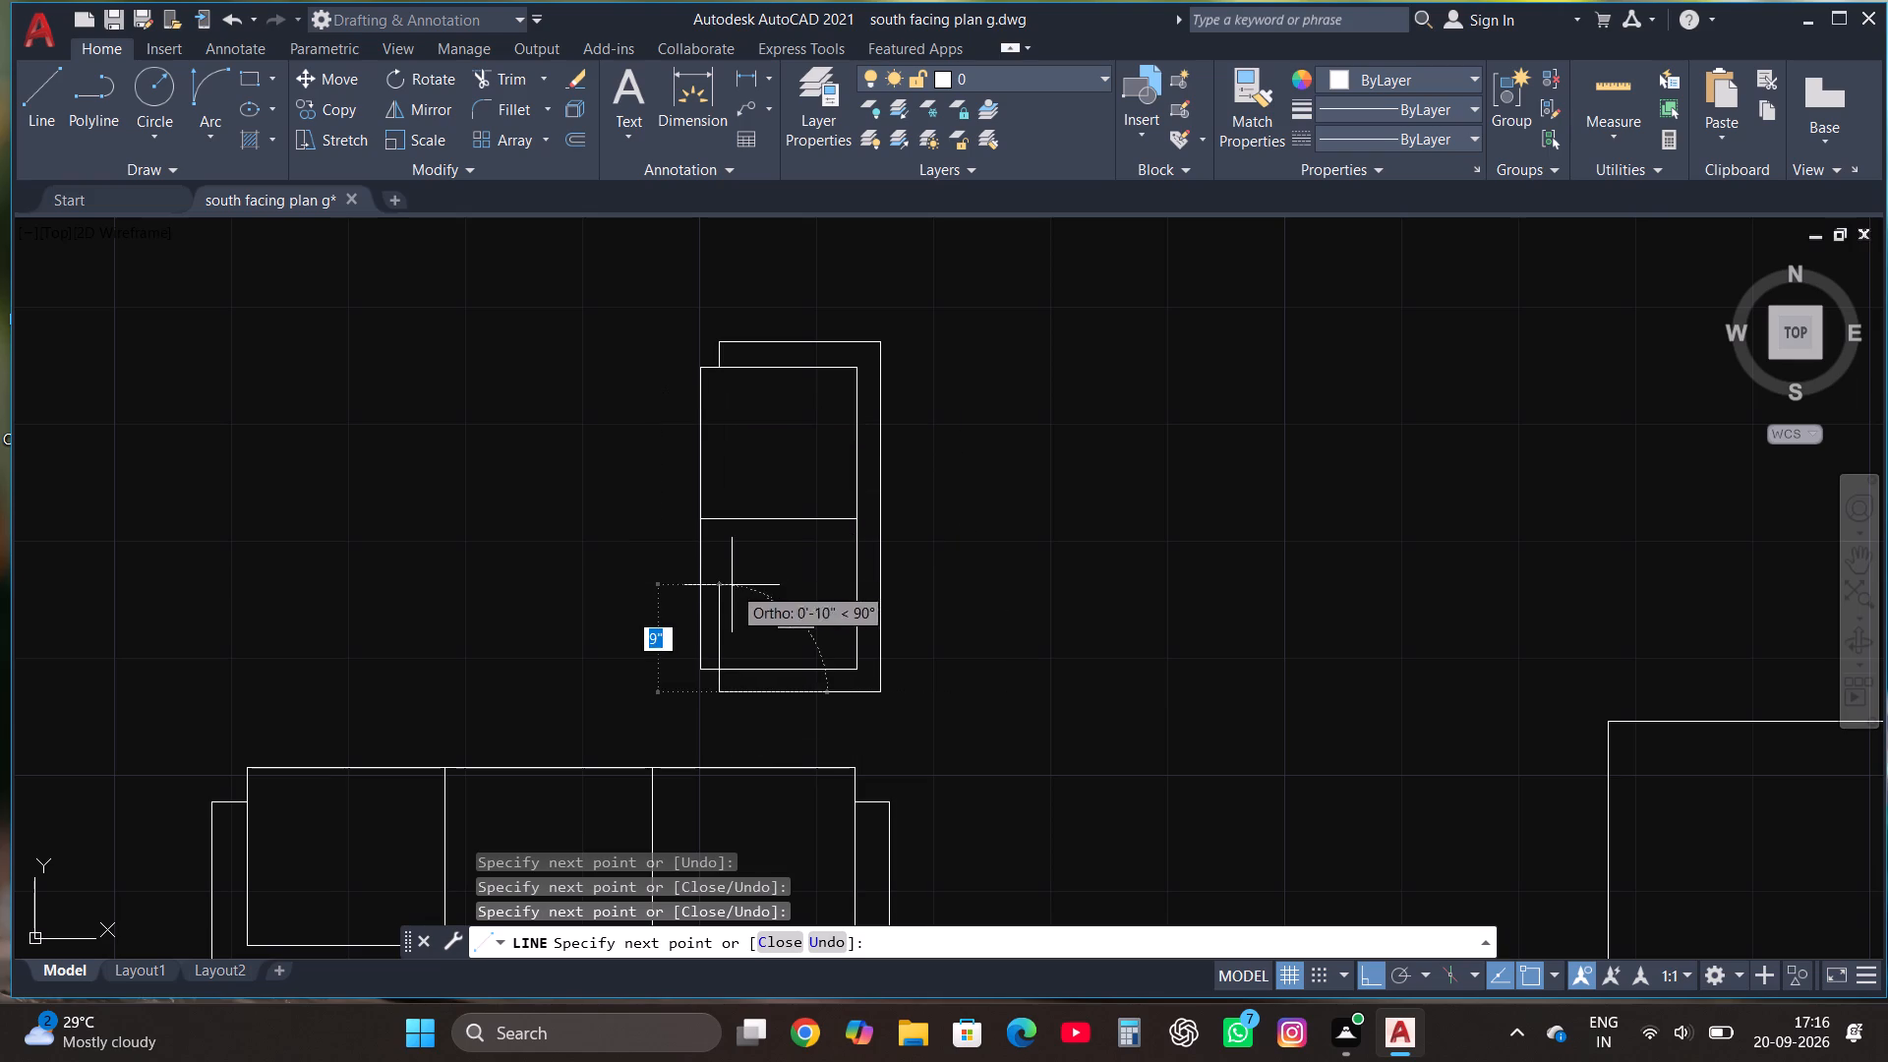
{"action": "left_click", "coordinate": [730, 590]}
{"action": "key", "text": "Escape"}
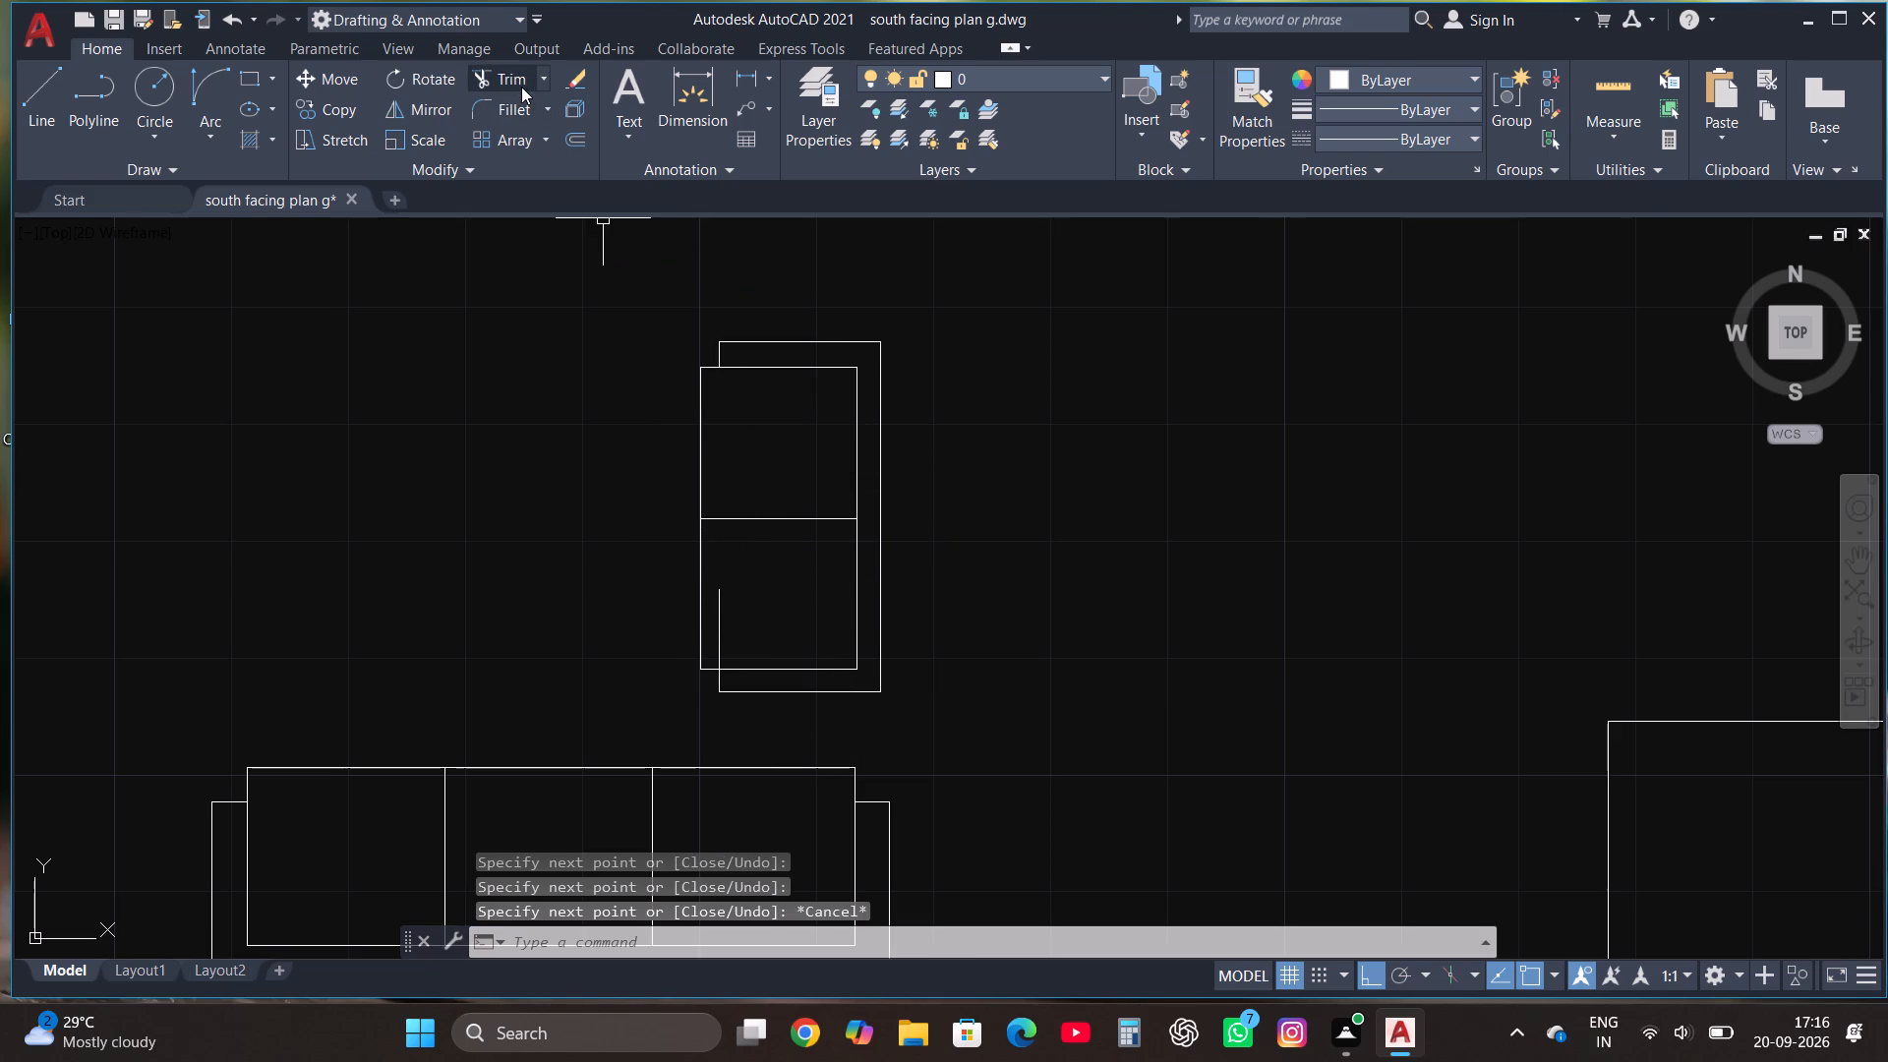
Trim the part of the surrounding outline's return line that lies inside the two-seat rectangle.
{"action": "left_click", "coordinate": [521, 87]}
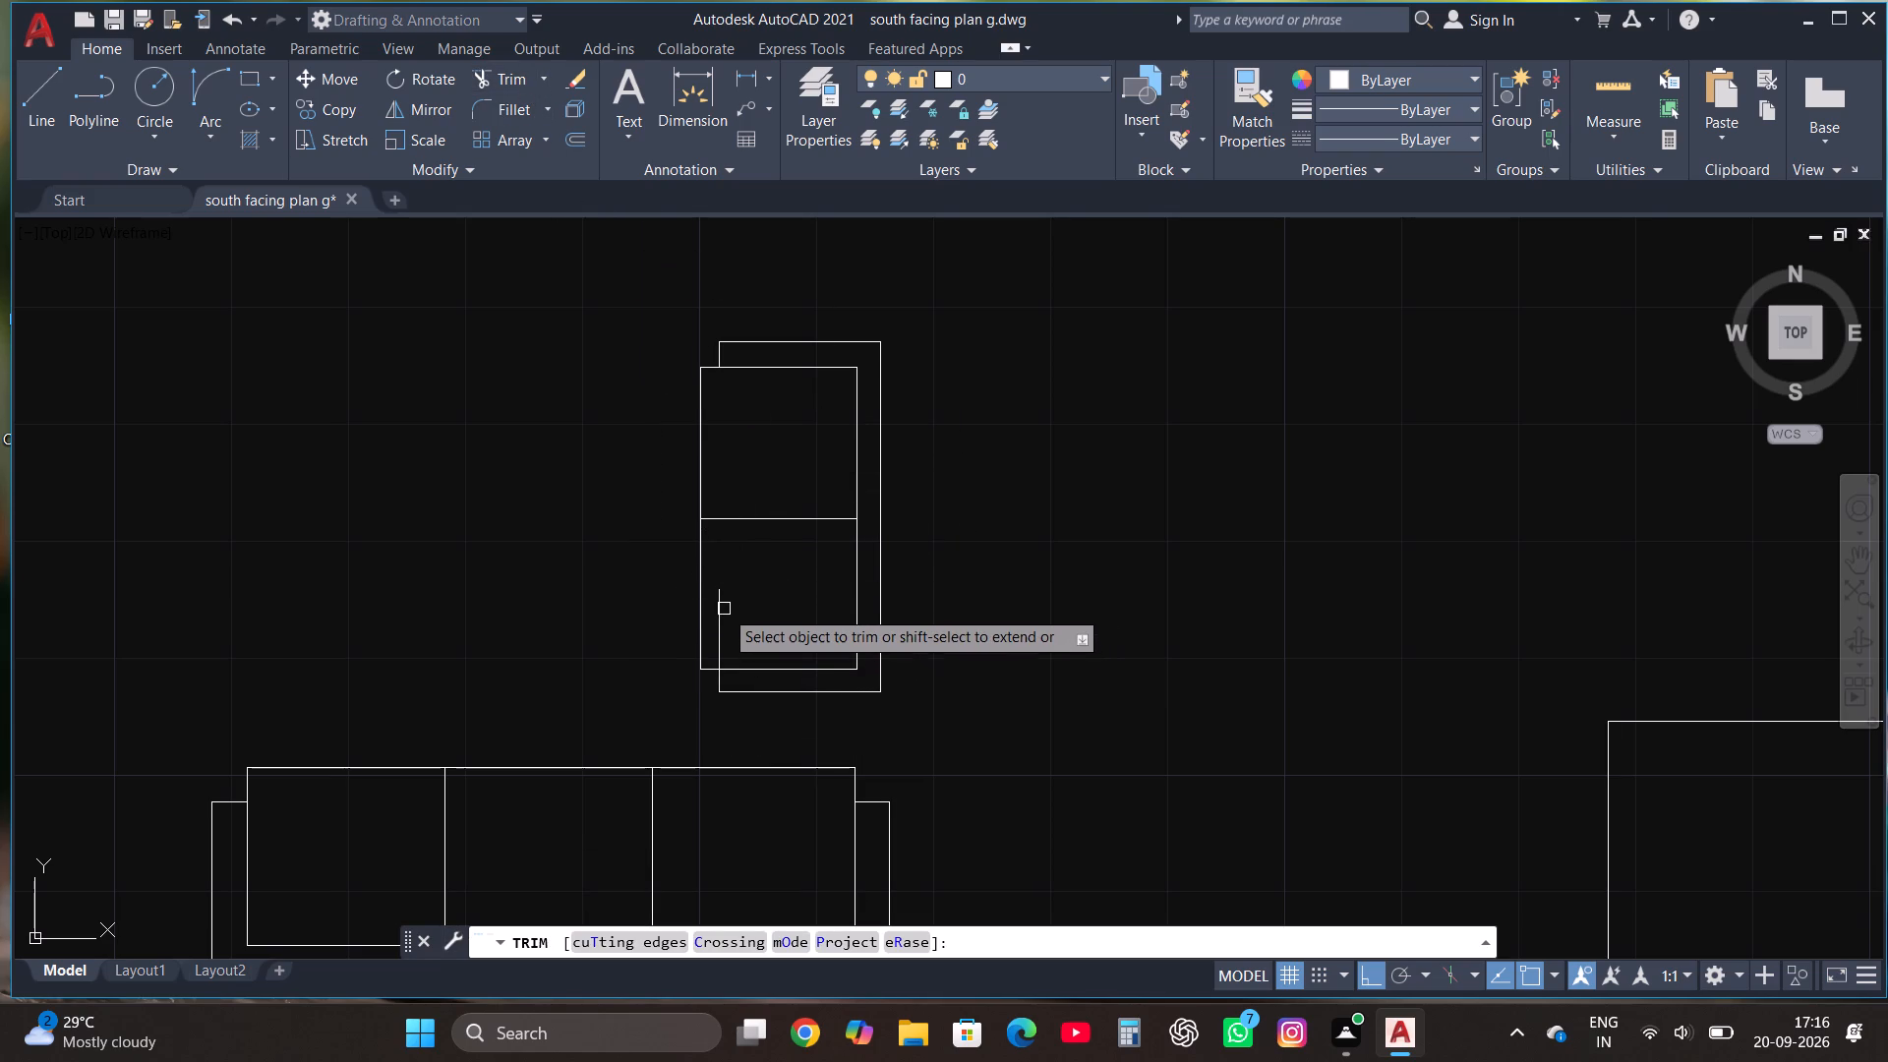
{"action": "left_click", "coordinate": [724, 609]}
{"action": "key", "text": "Escape"}
Mirror the two-seat sofa to the west about a vertical line north of the three-seat sofa, keeping the original.
{"action": "scroll", "coordinate": [910, 658], "scroll_direction": "down", "scroll_amount": 2}
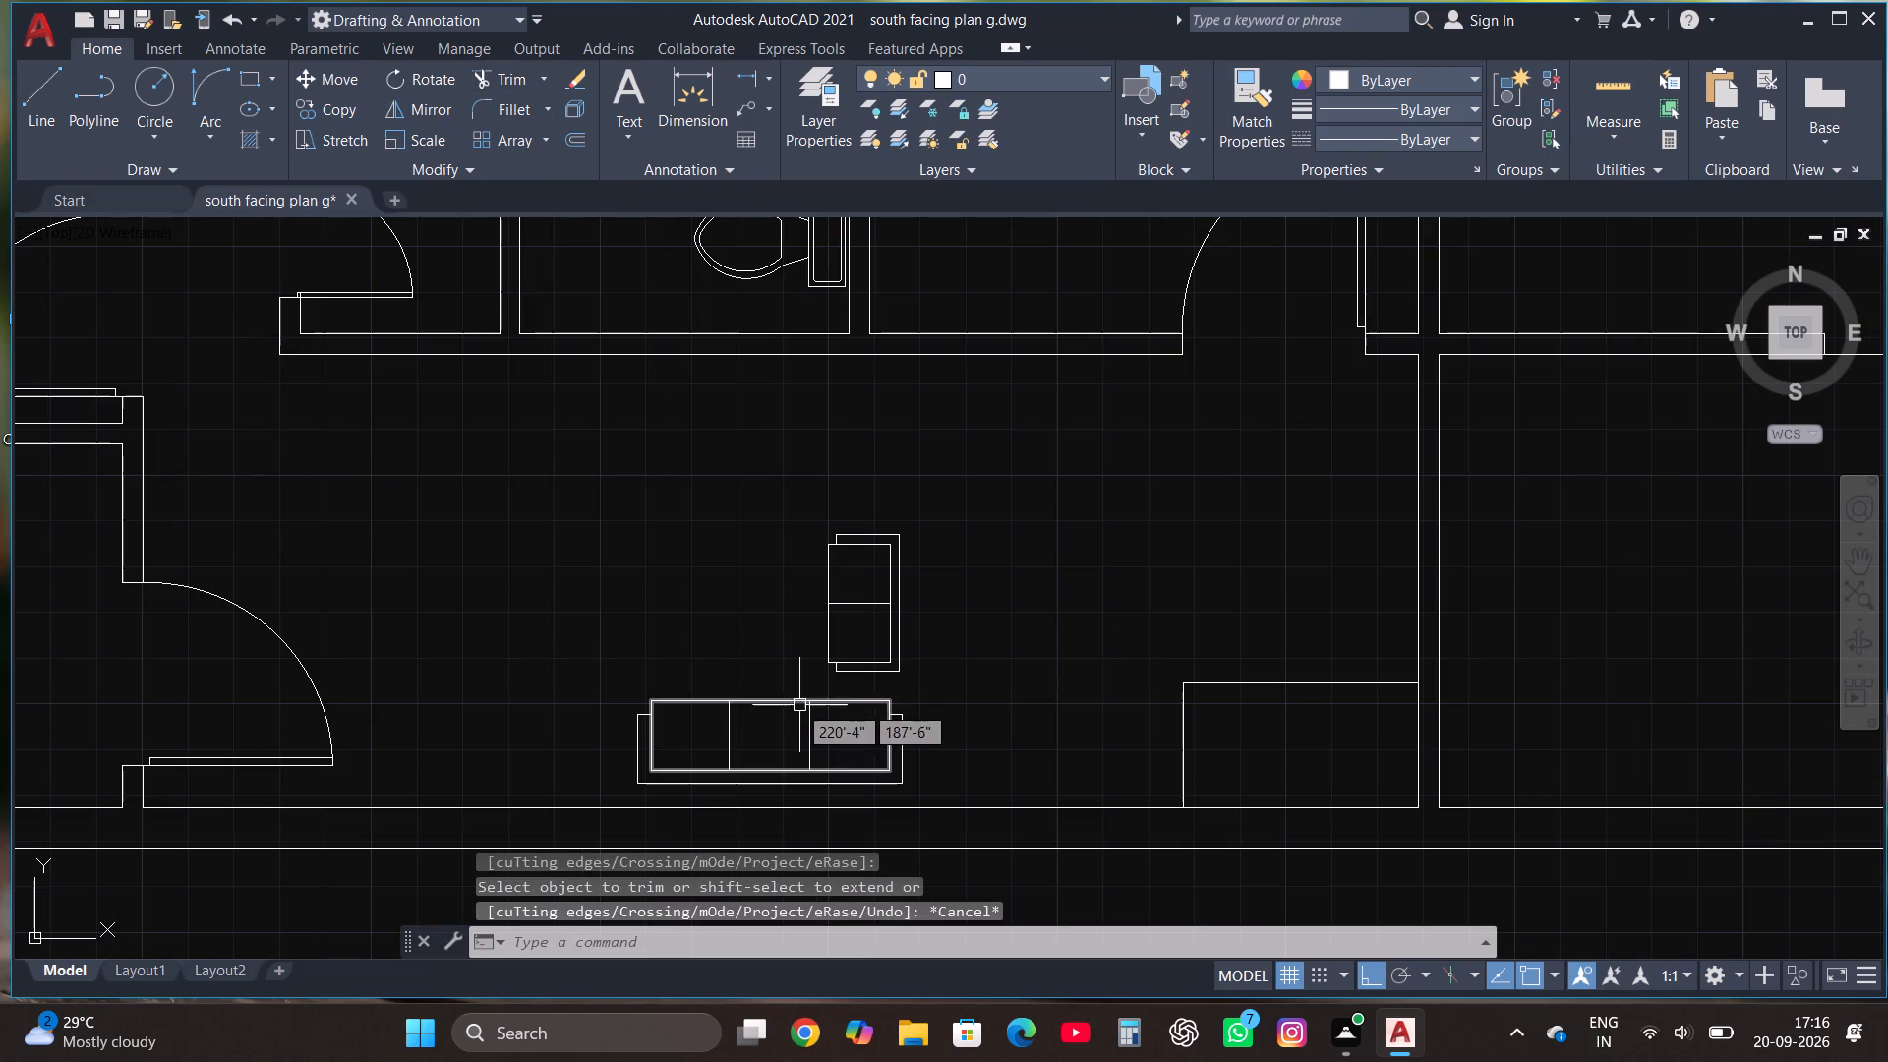
{"action": "left_click", "coordinate": [796, 681]}
{"action": "left_click", "coordinate": [940, 512]}
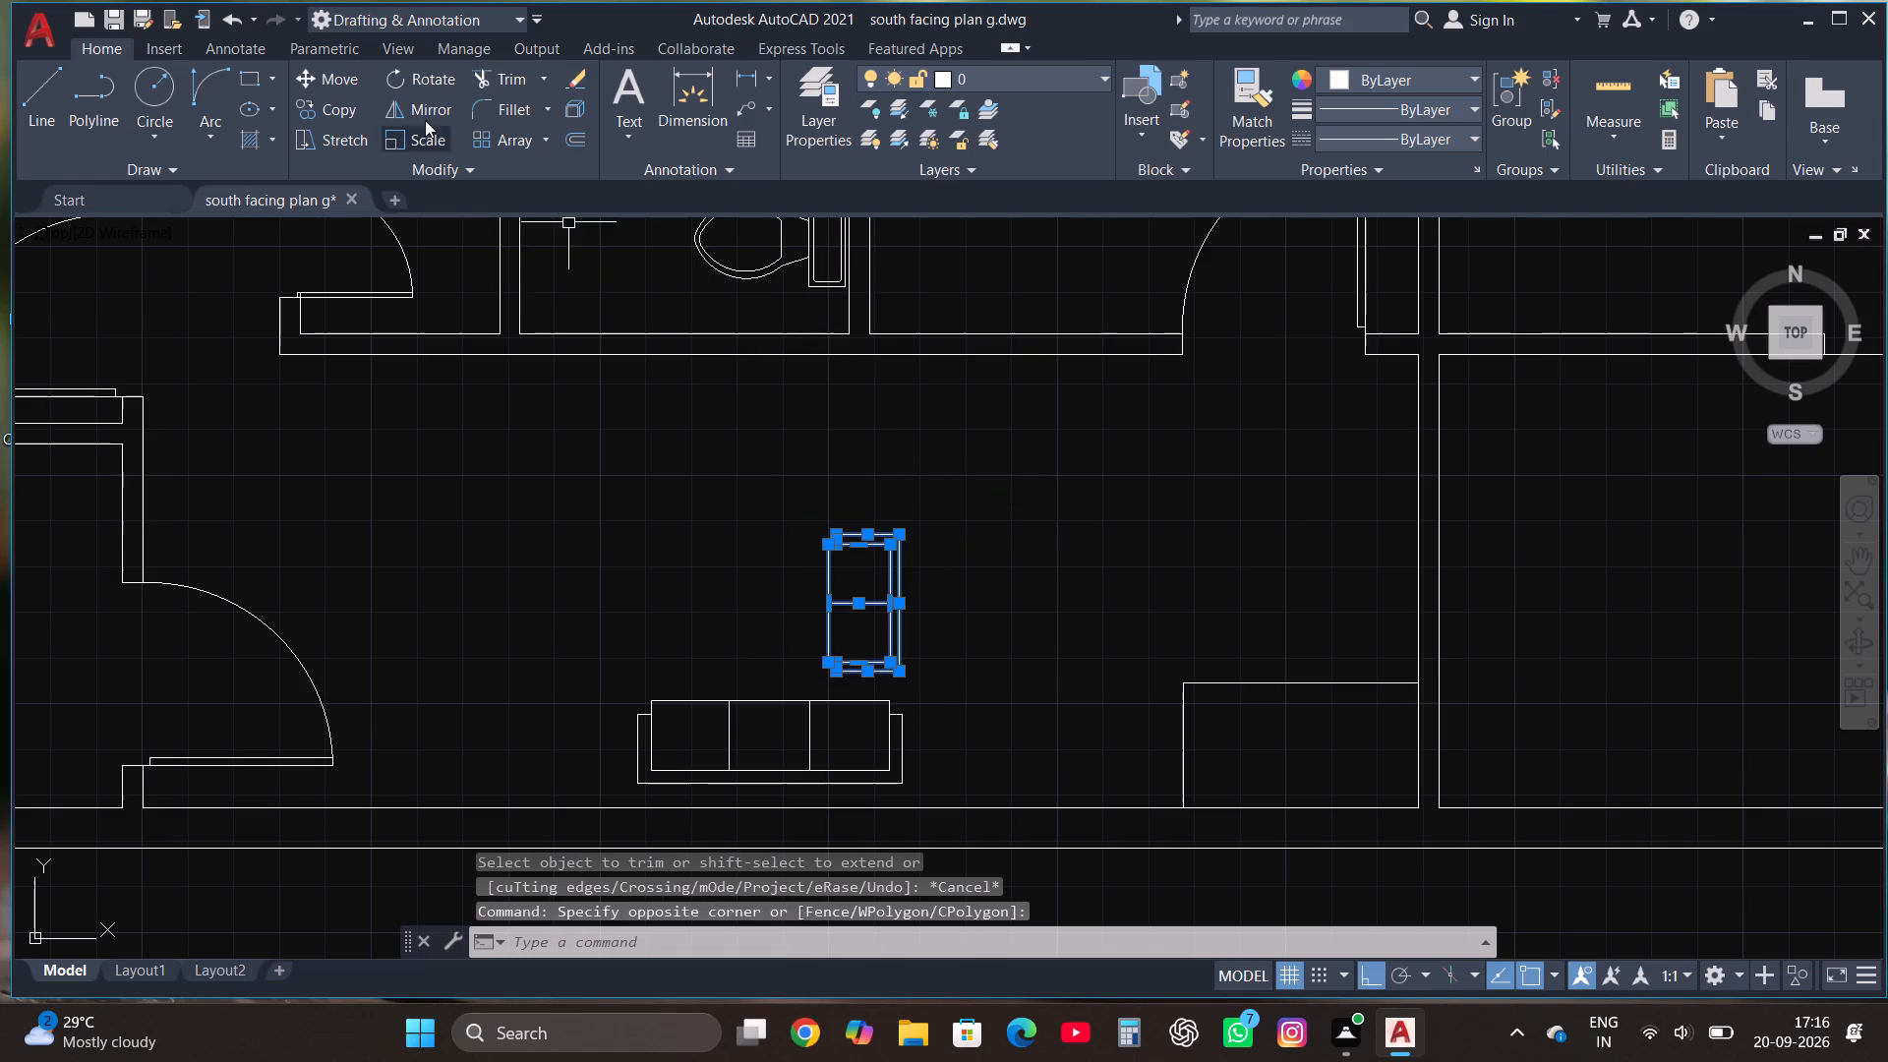
{"action": "left_click", "coordinate": [431, 111]}
{"action": "left_click", "coordinate": [744, 607]}
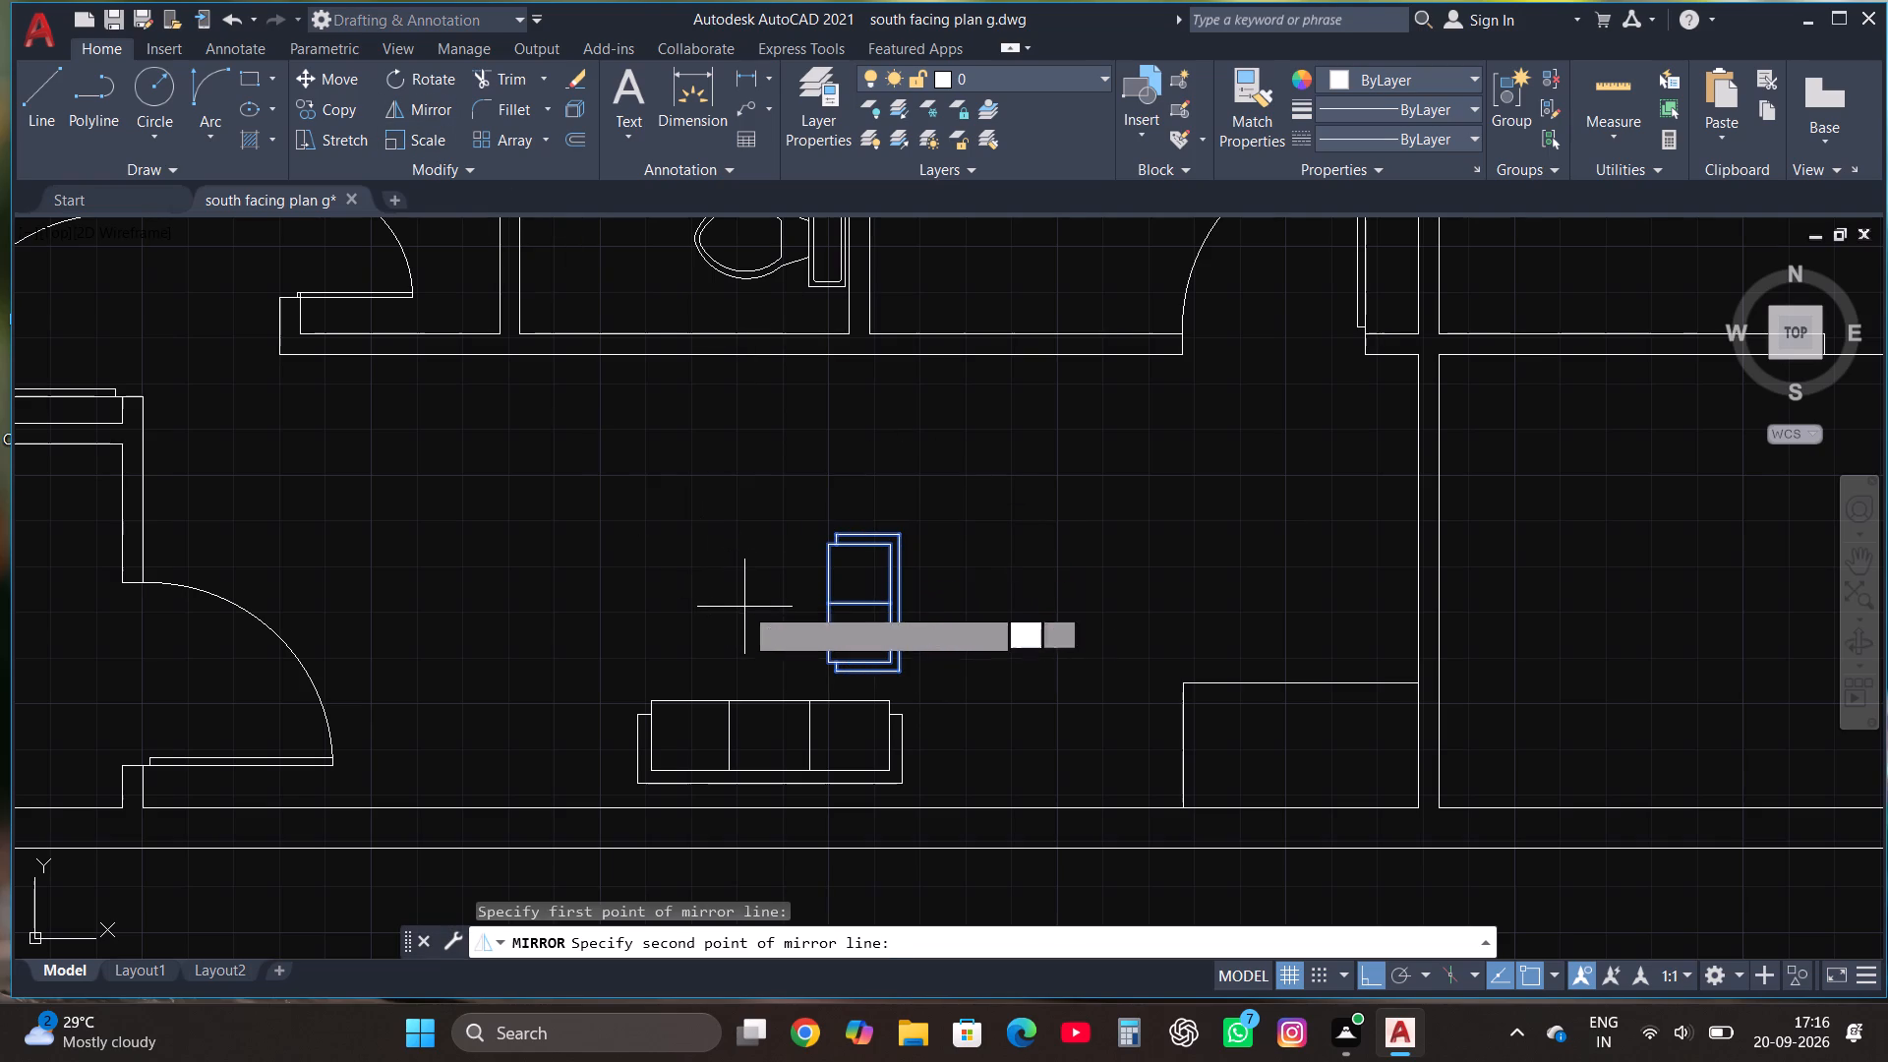
{"action": "left_click", "coordinate": [690, 506]}
{"action": "left_click_drag", "start_coordinate": [761, 585], "coordinate": [690, 506]}
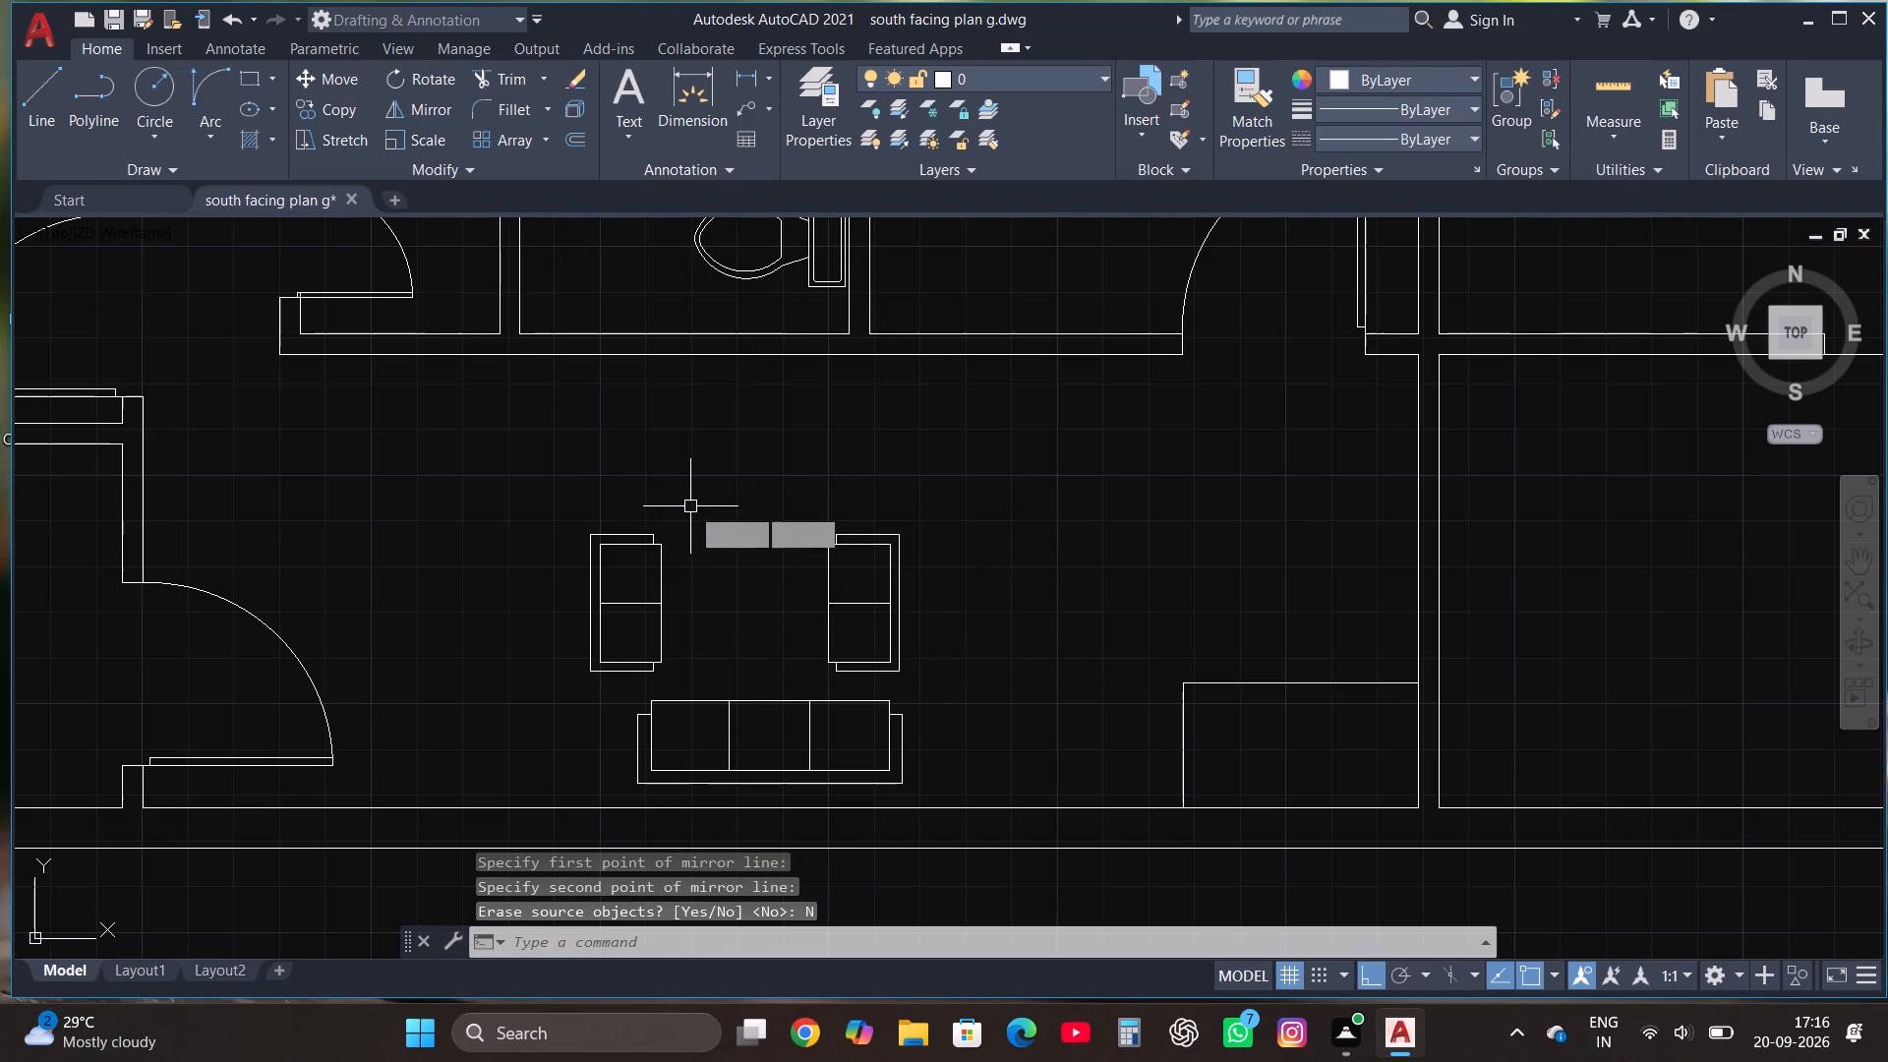
Move the mirrored two-seat sofa slightly east, closer to the opposite one.
{"action": "left_click", "coordinate": [578, 670]}
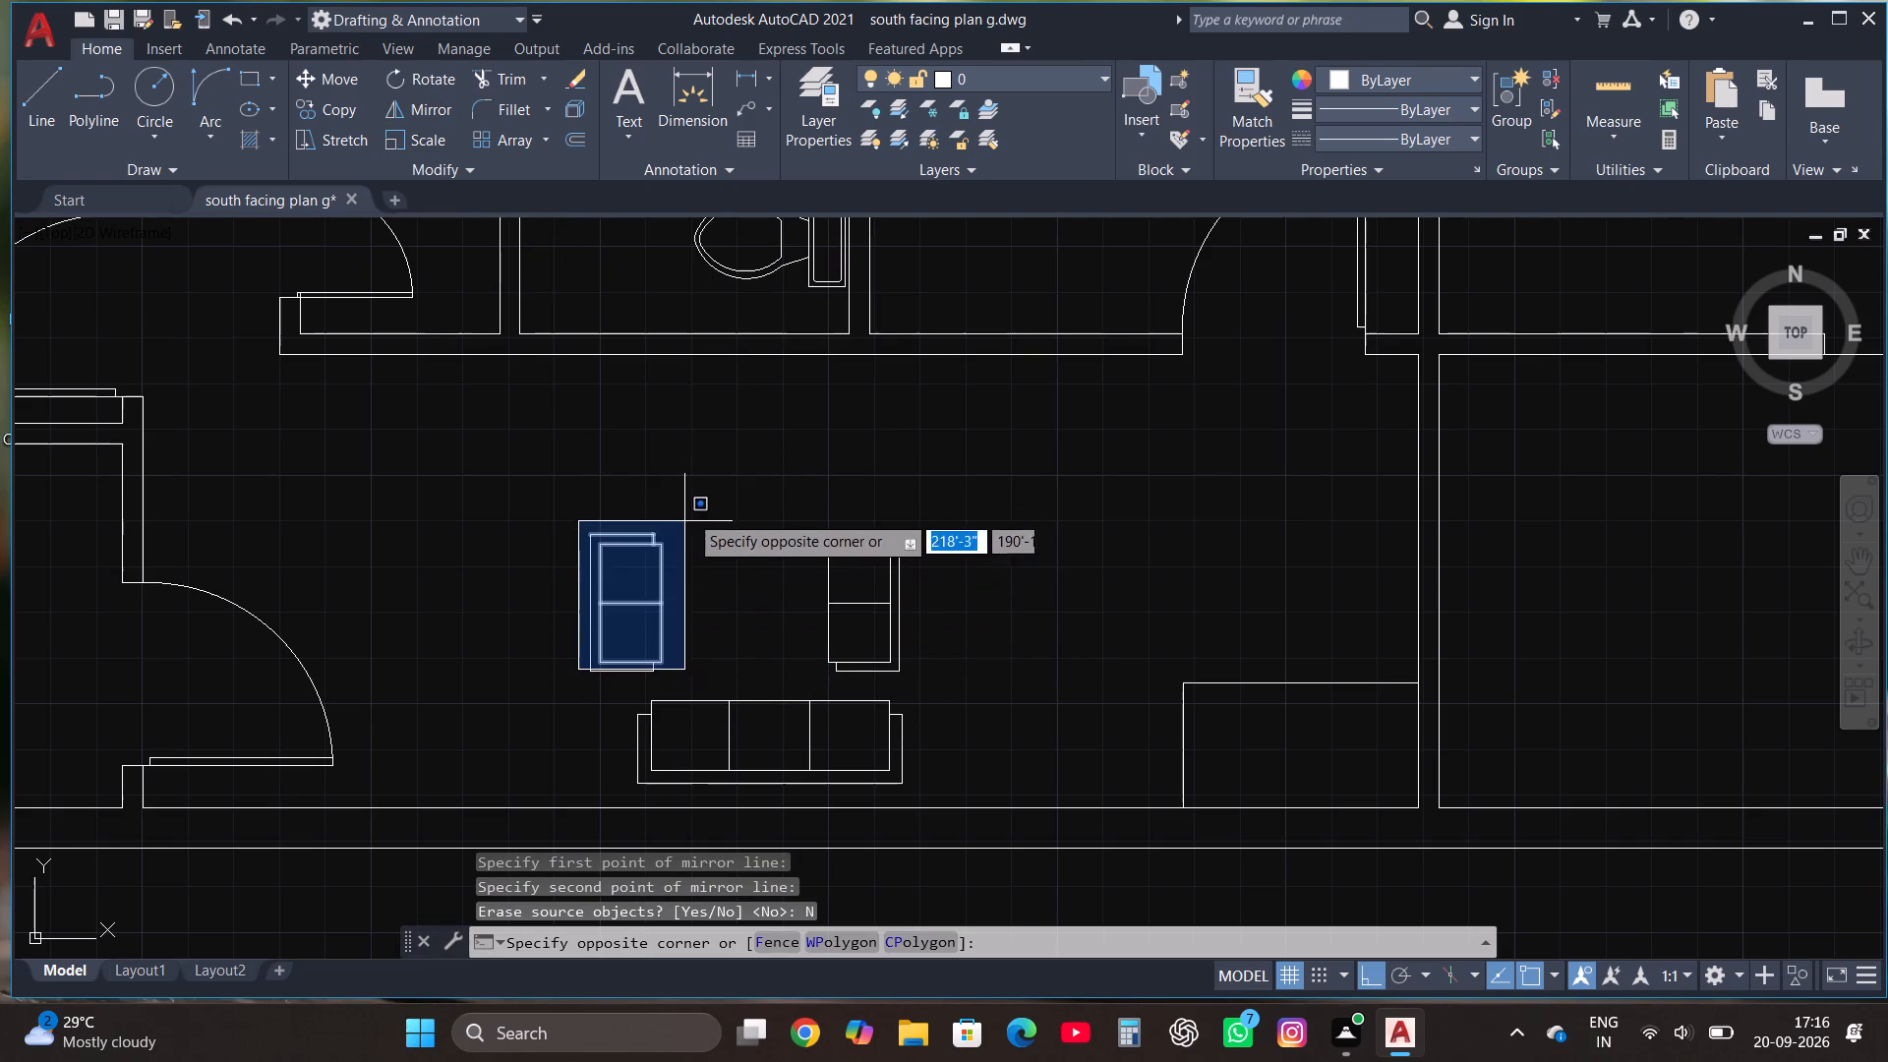
{"action": "left_click", "coordinate": [690, 511]}
{"action": "left_click", "coordinate": [579, 689]}
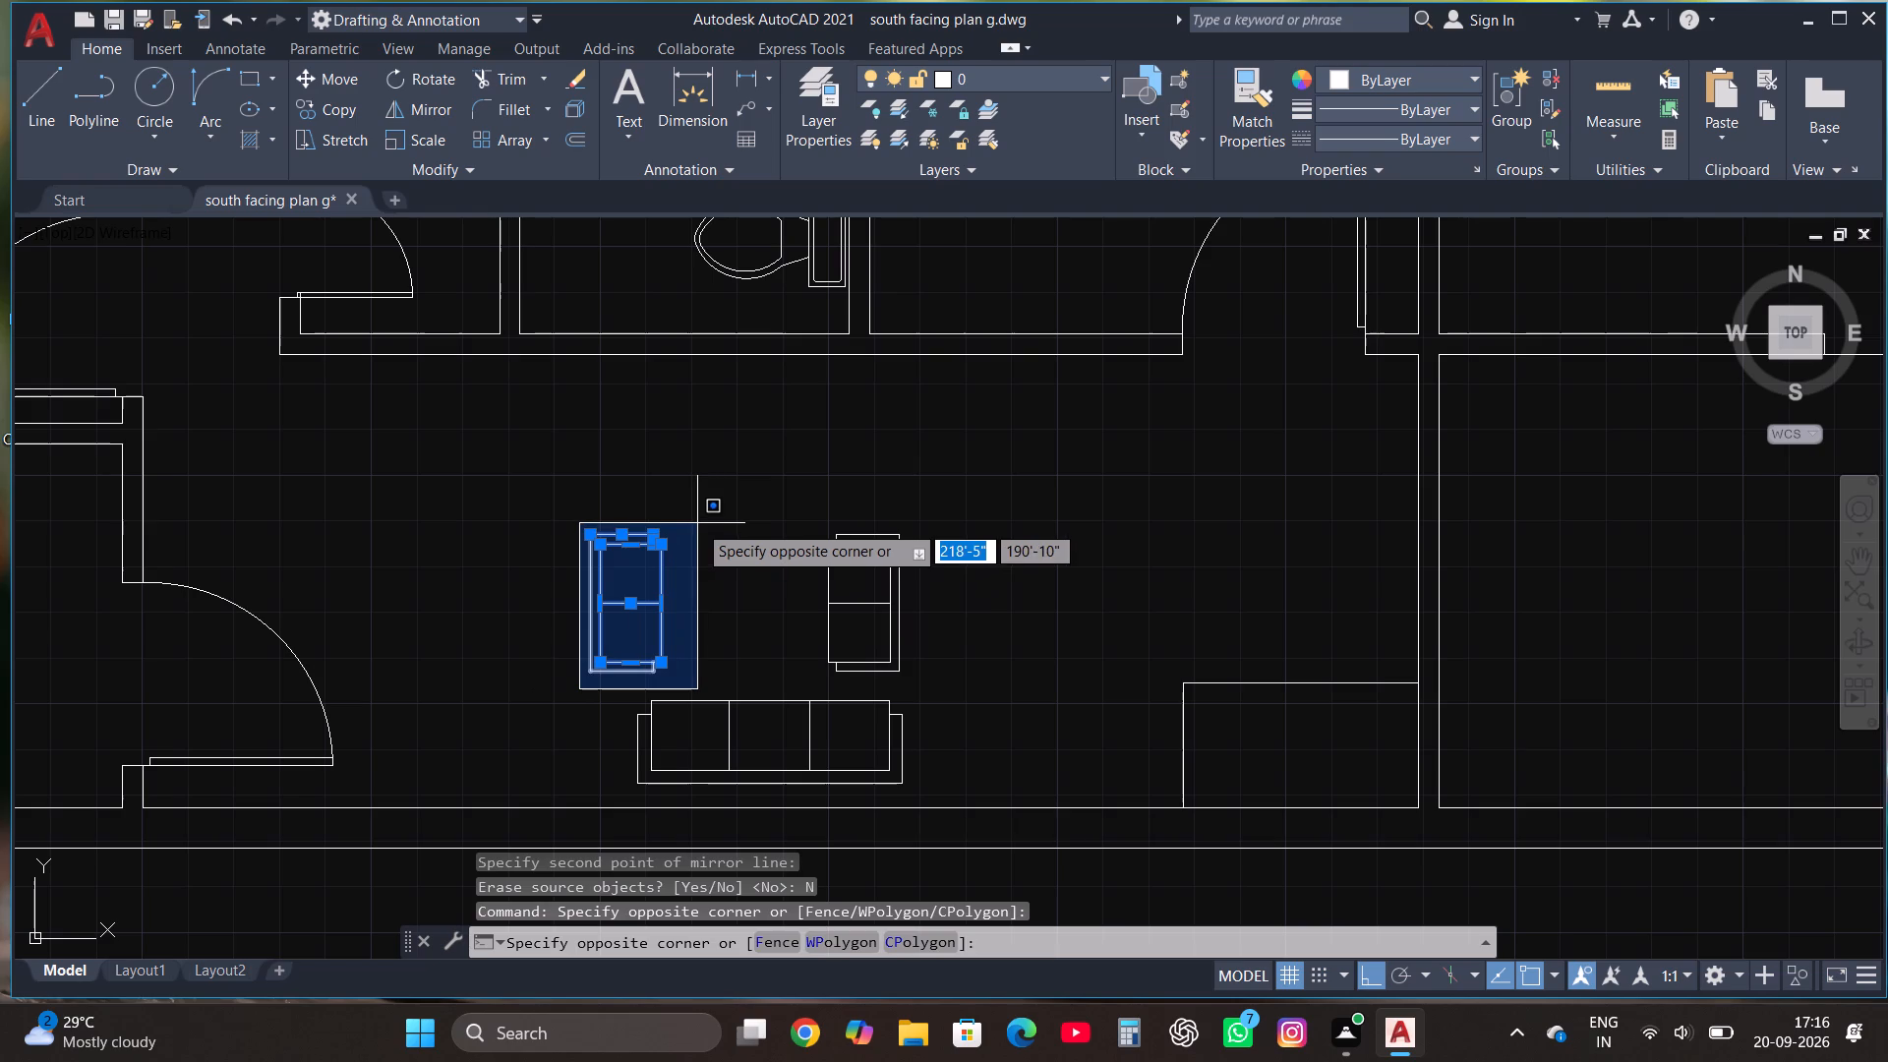
{"action": "left_click", "coordinate": [697, 523]}
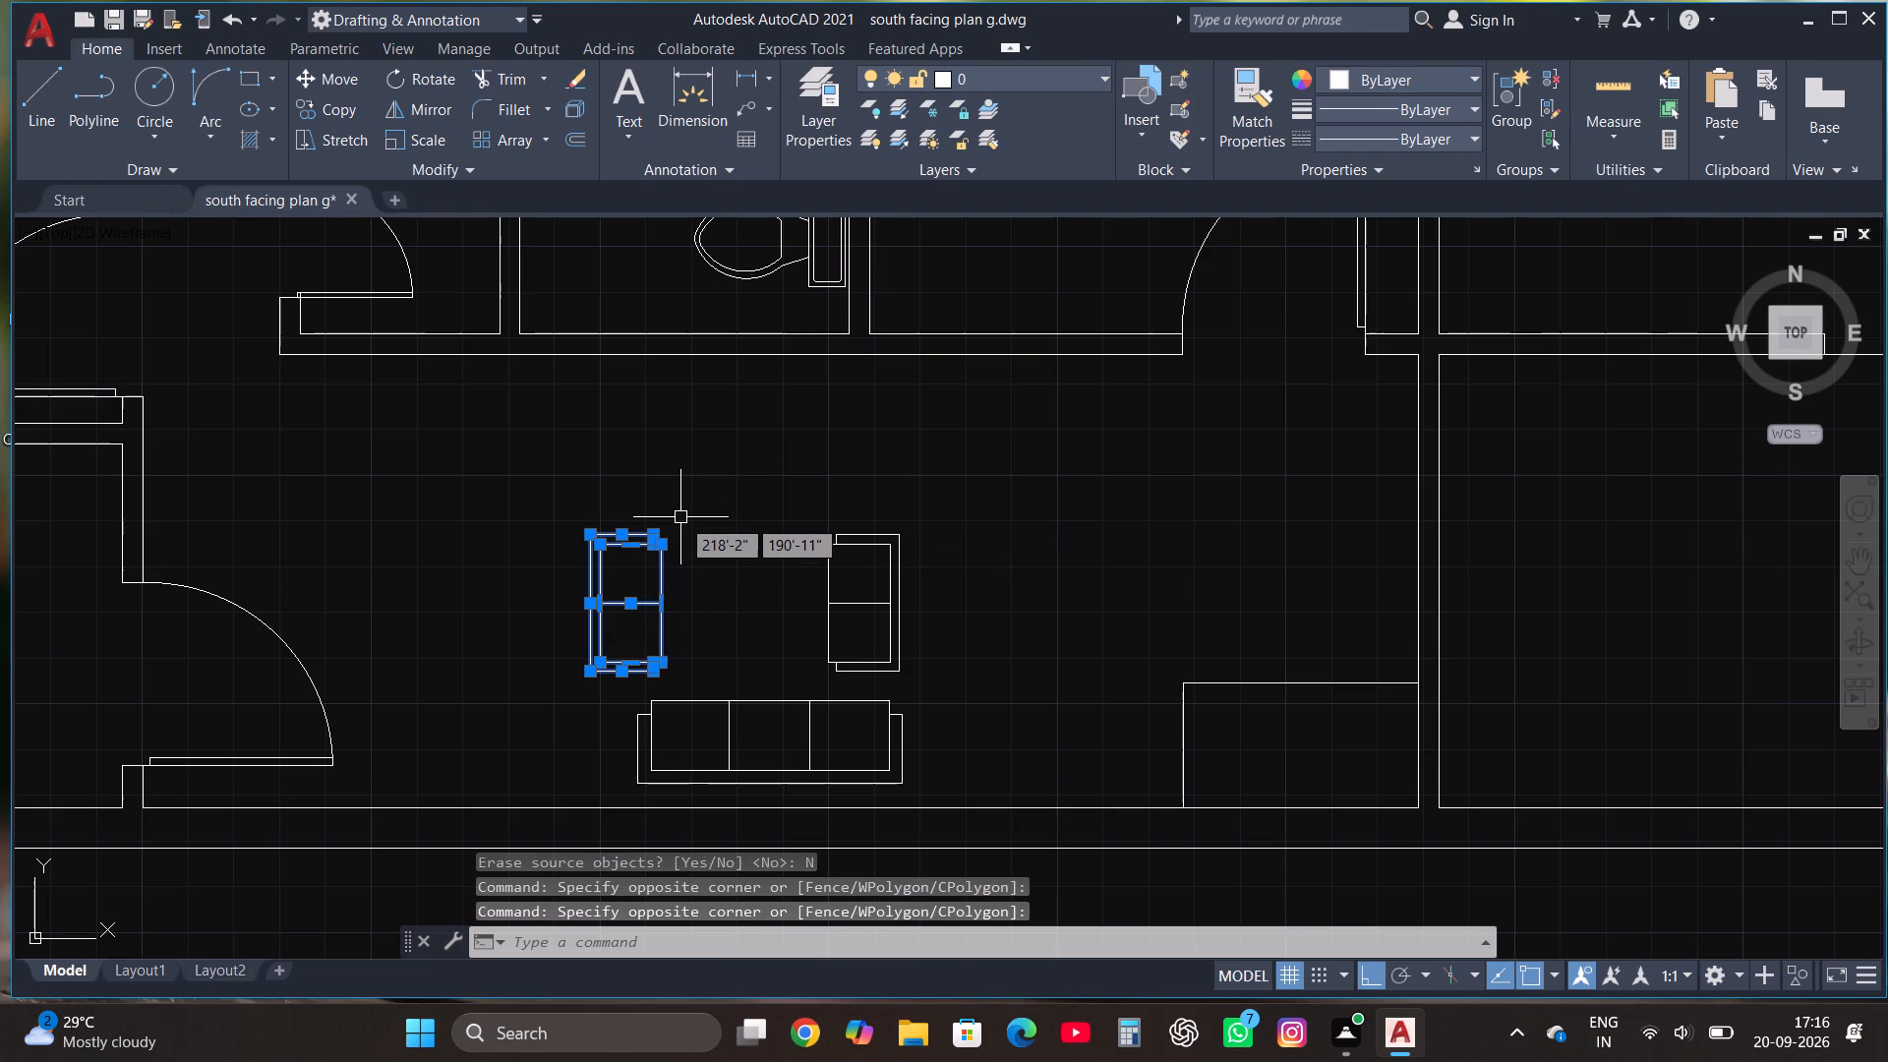
{"action": "left_click", "coordinate": [317, 72]}
{"action": "left_click", "coordinate": [644, 612]}
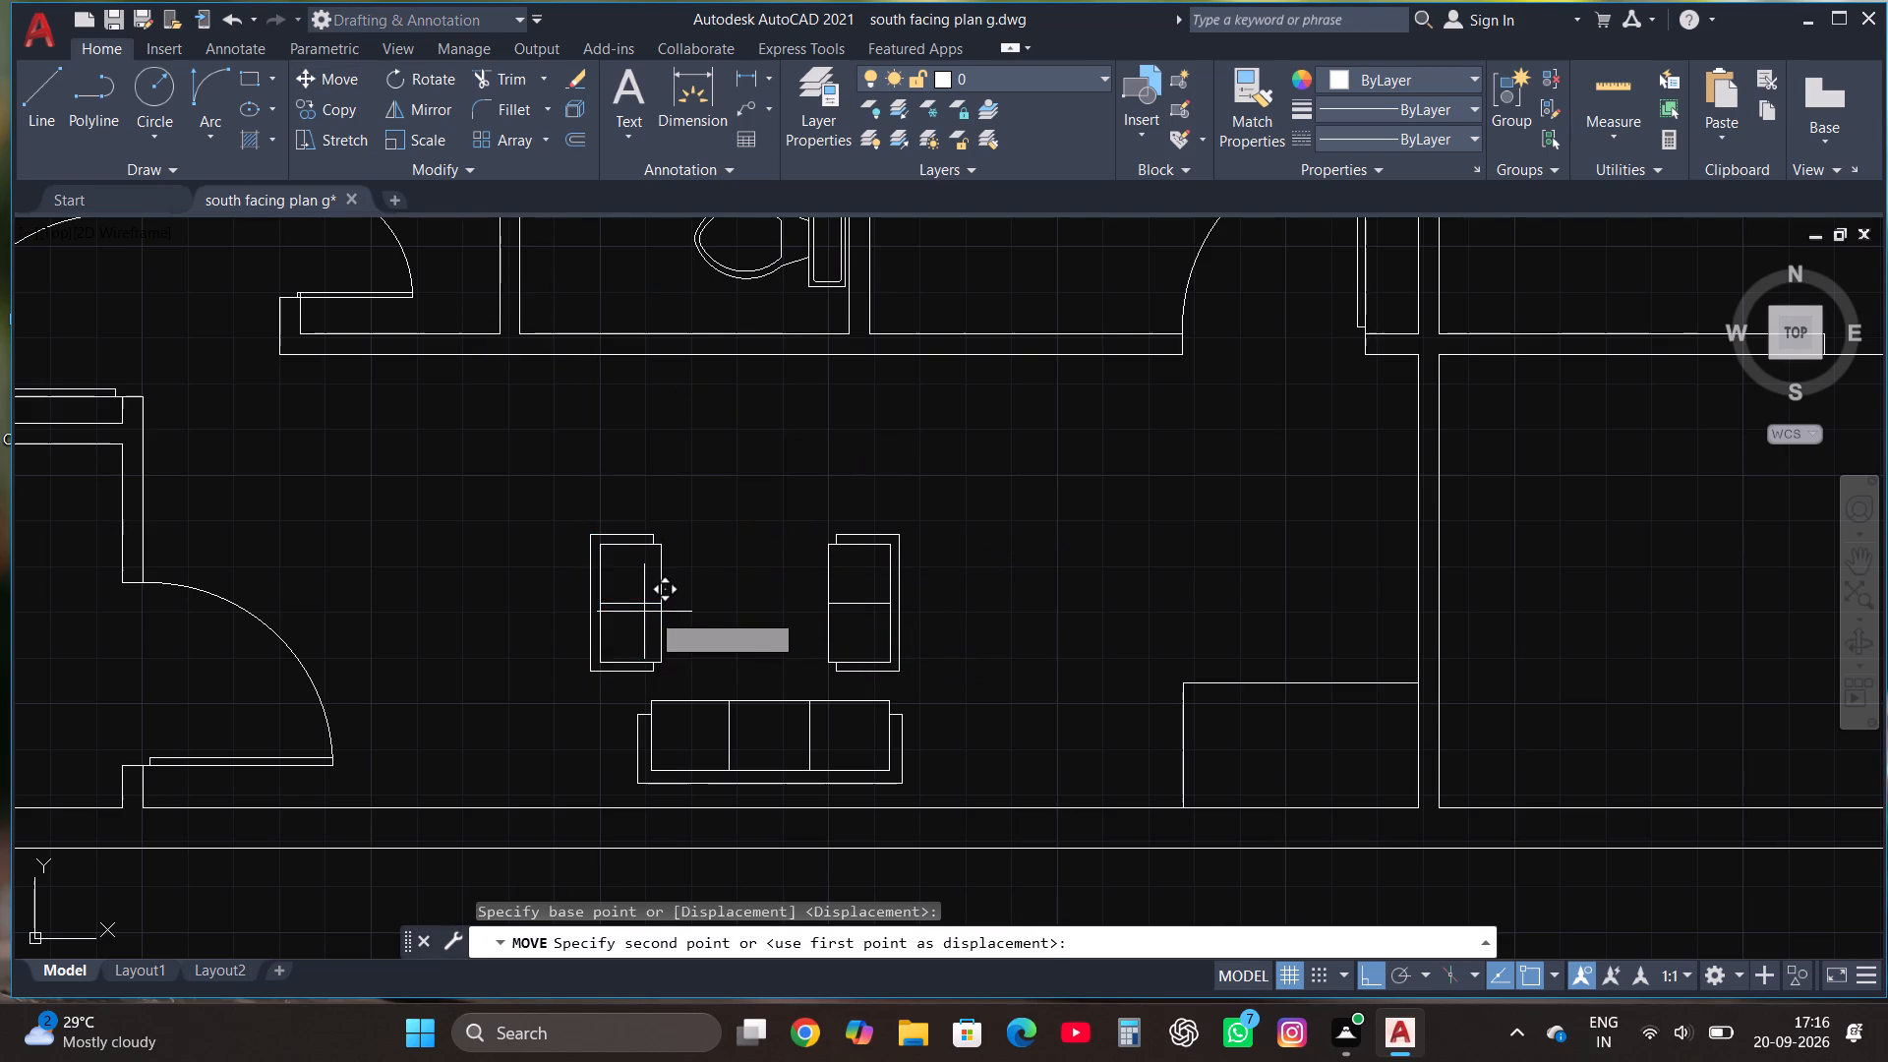
{"action": "left_click", "coordinate": [656, 612]}
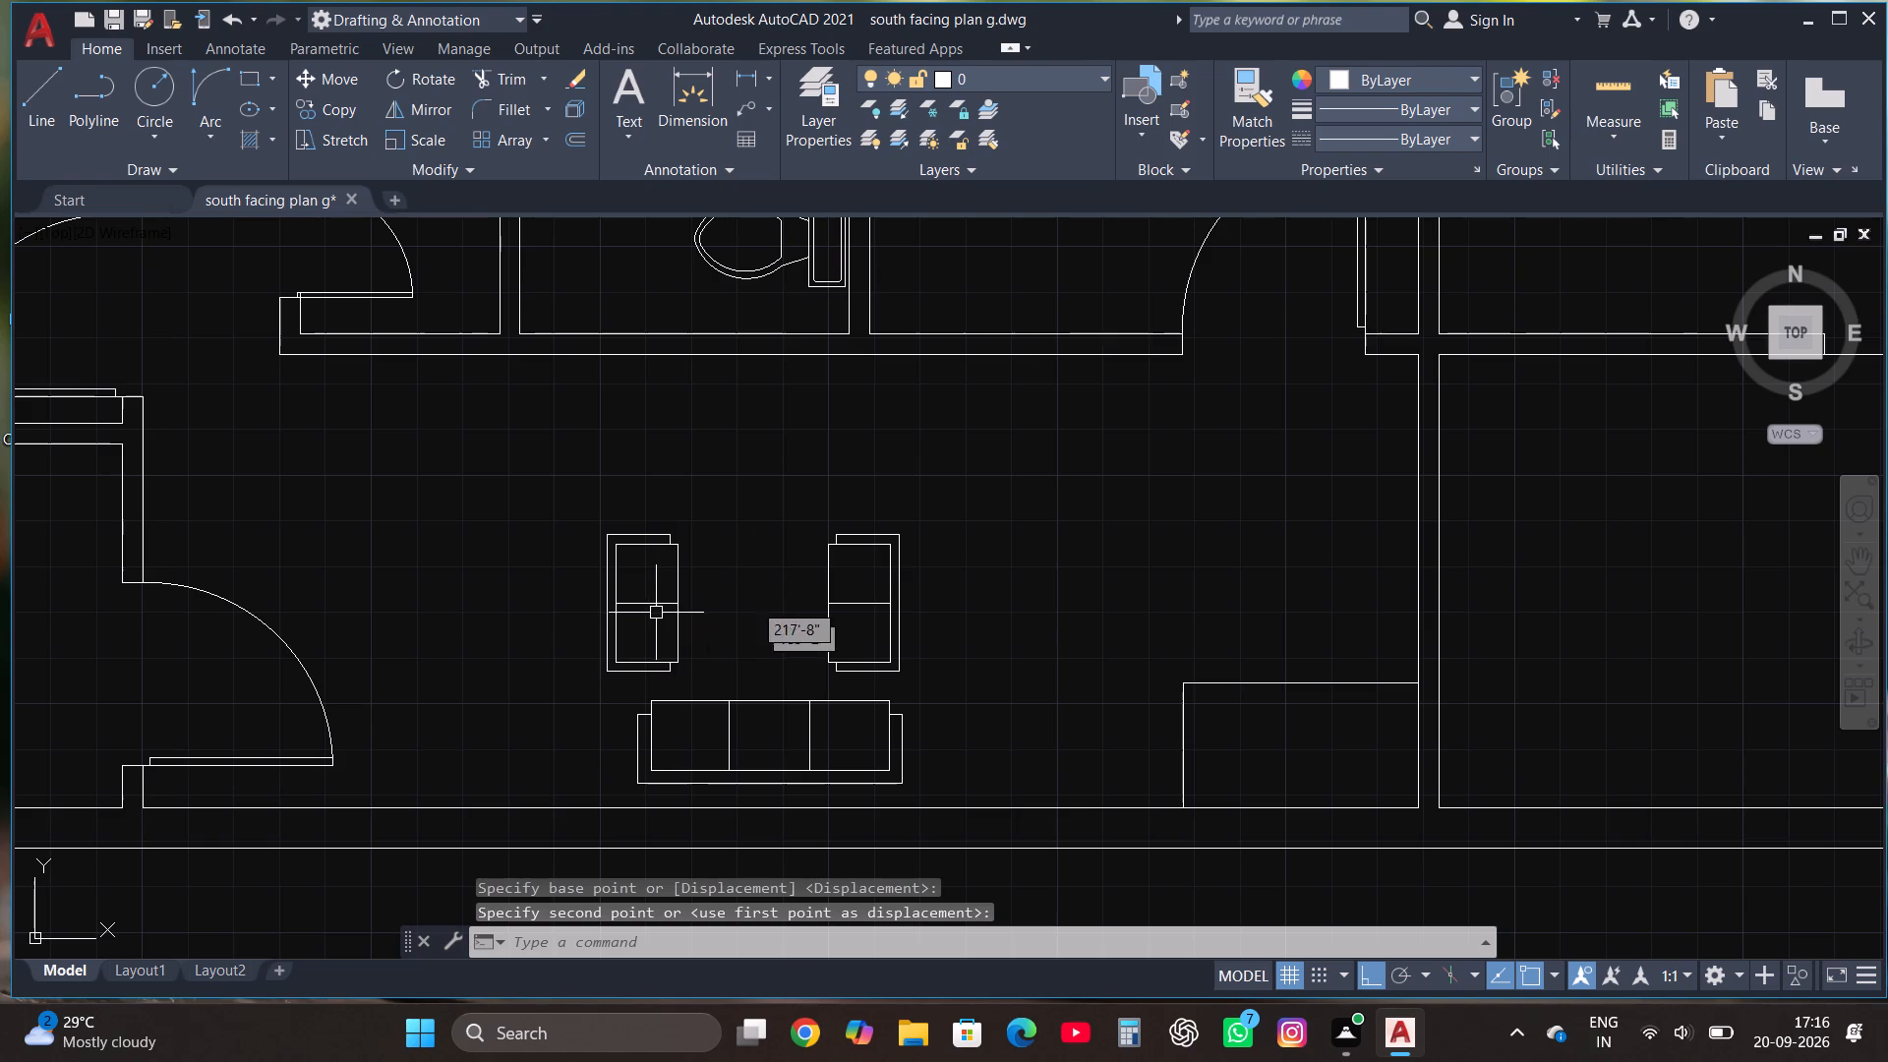
{"action": "key", "text": "Escape"}
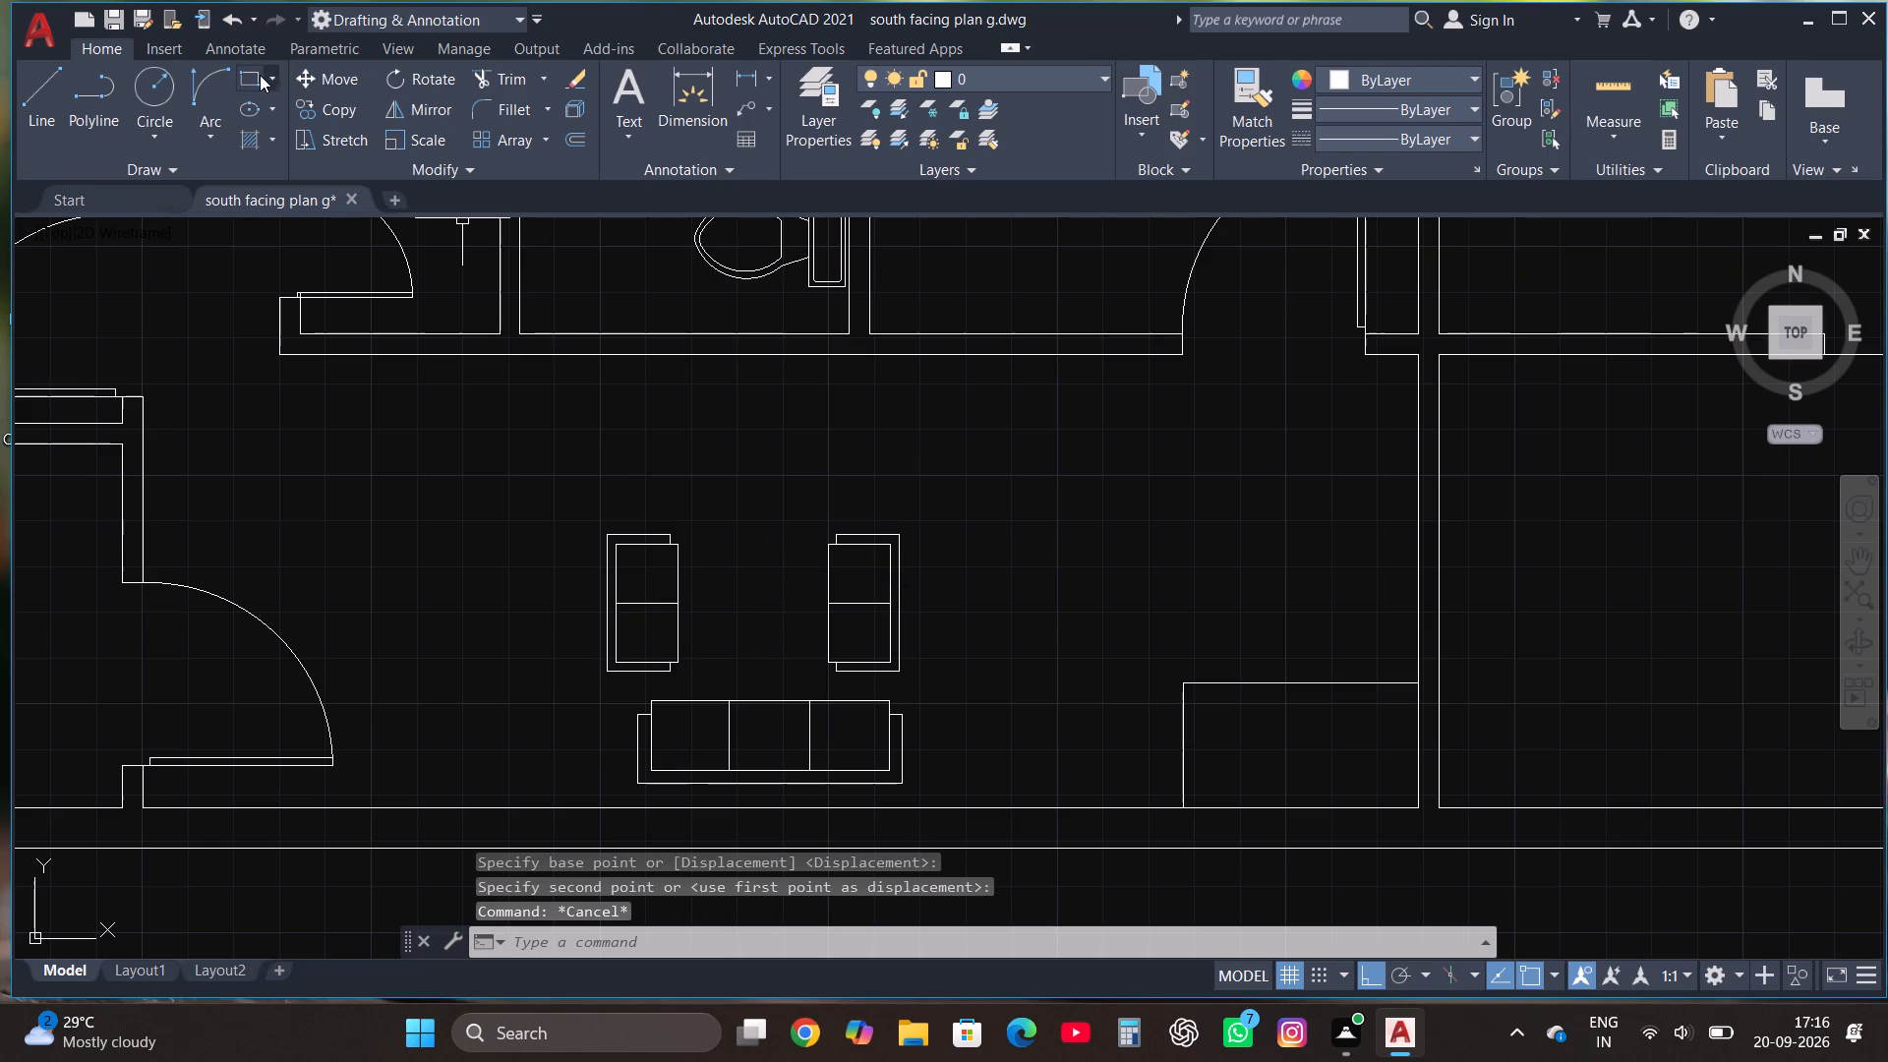
Draw a centre-table rectangle about 11" wide between the two two-seat sofas.
{"action": "left_click", "coordinate": [246, 74]}
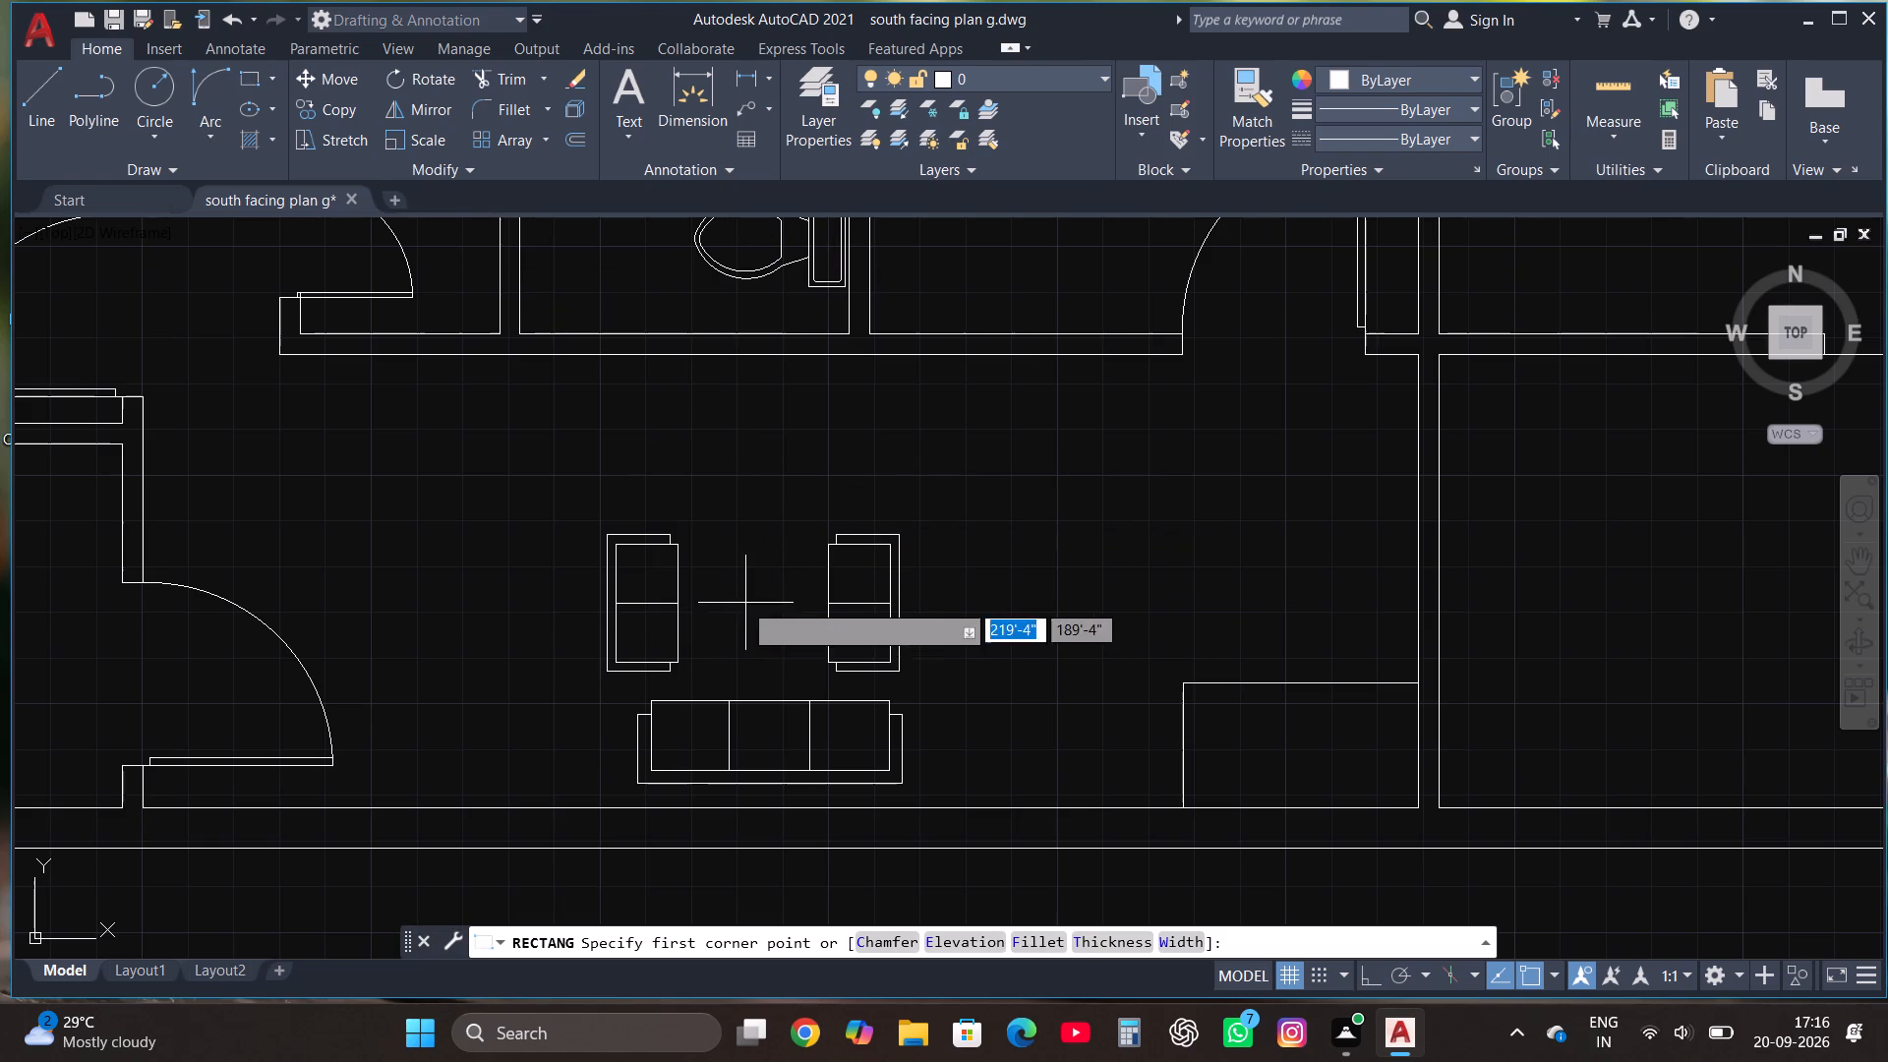
{"action": "left_click", "coordinate": [732, 647]}
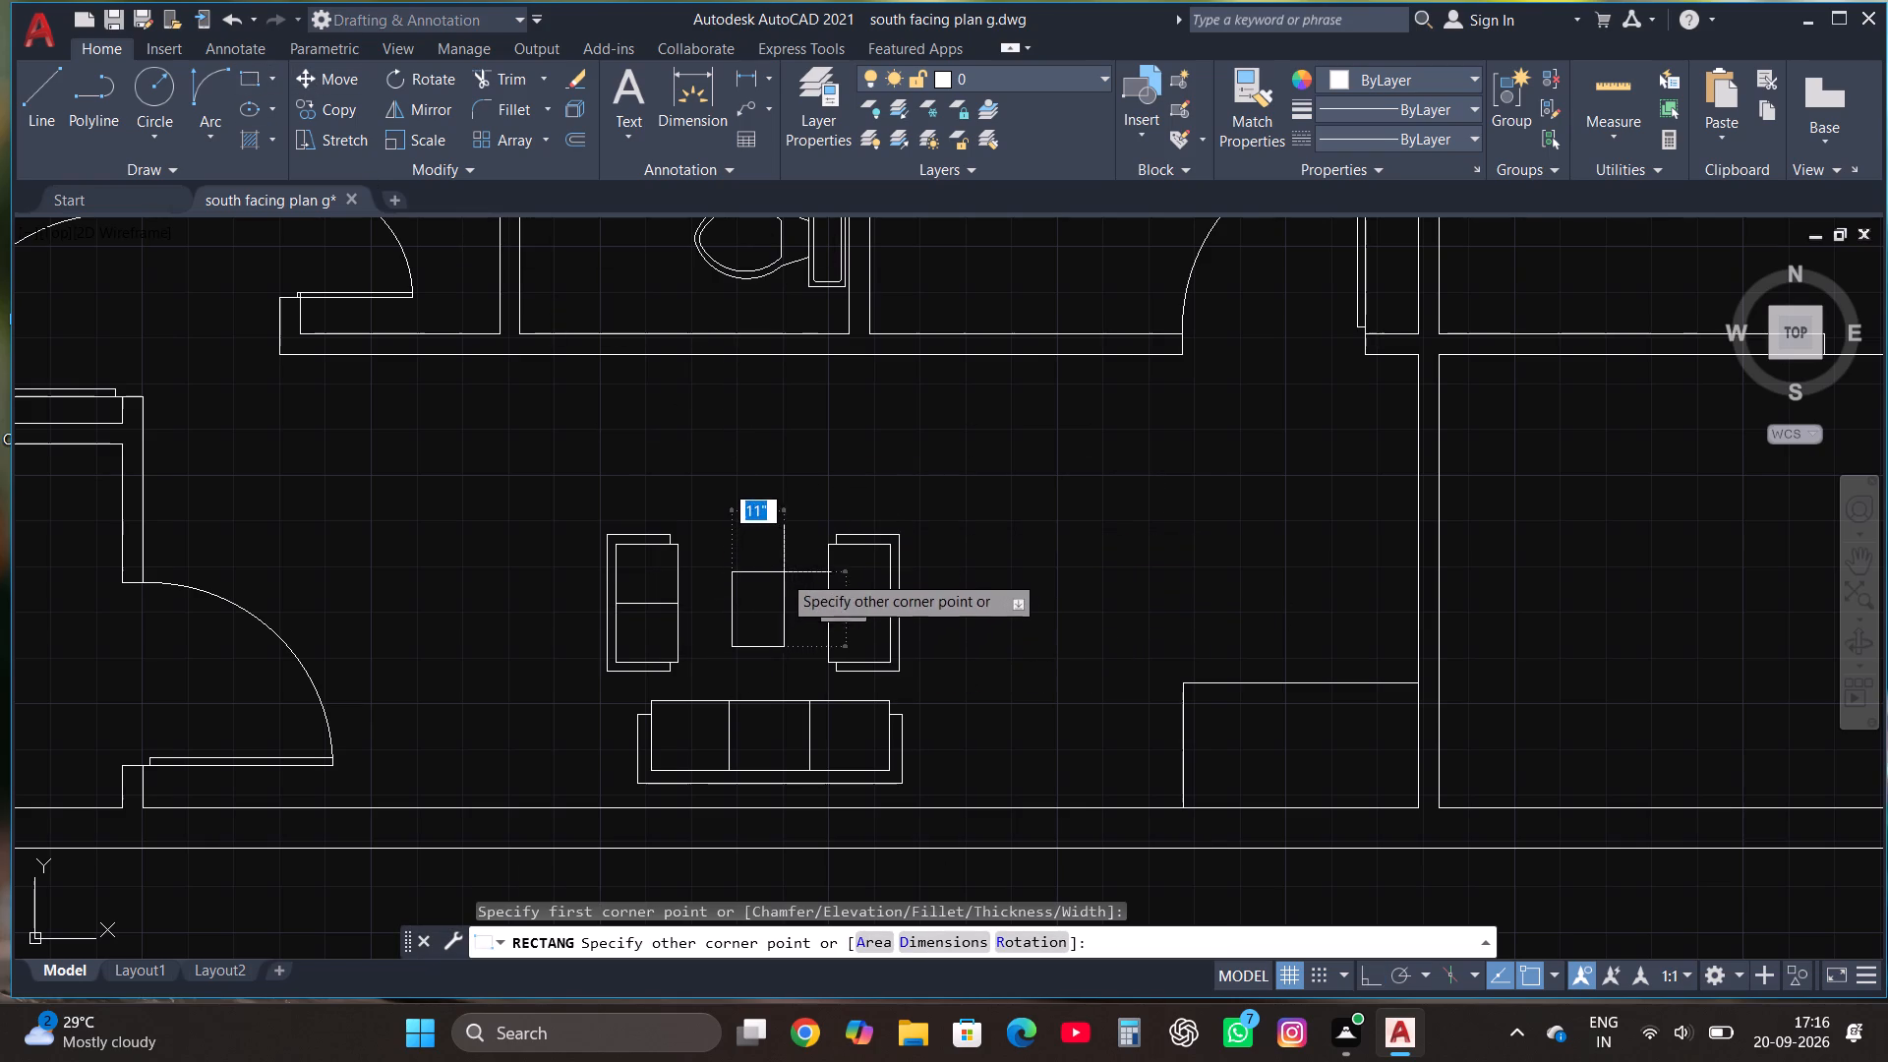
{"action": "left_click", "coordinate": [783, 560]}
Offset the centre-table rectangle inward by about 2" to form its inner border.
{"action": "left_click", "coordinate": [770, 561]}
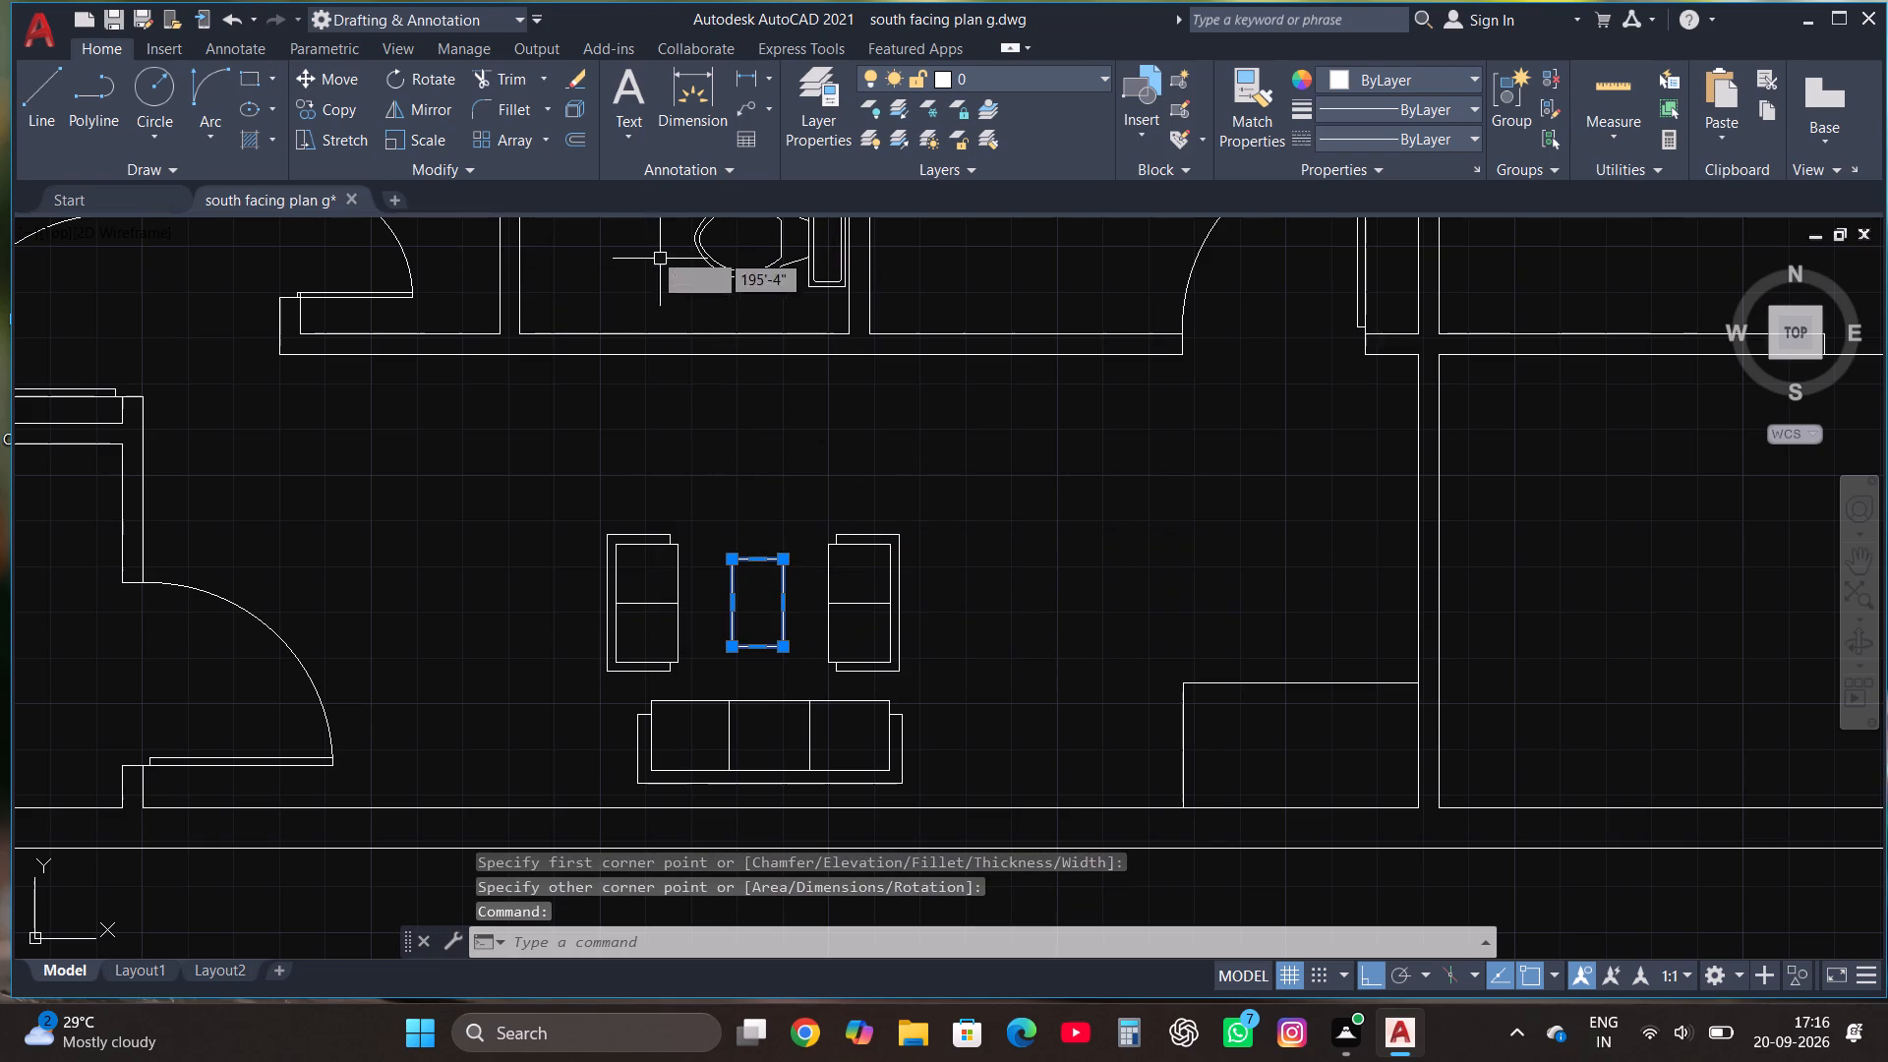
{"action": "left_click", "coordinate": [574, 147]}
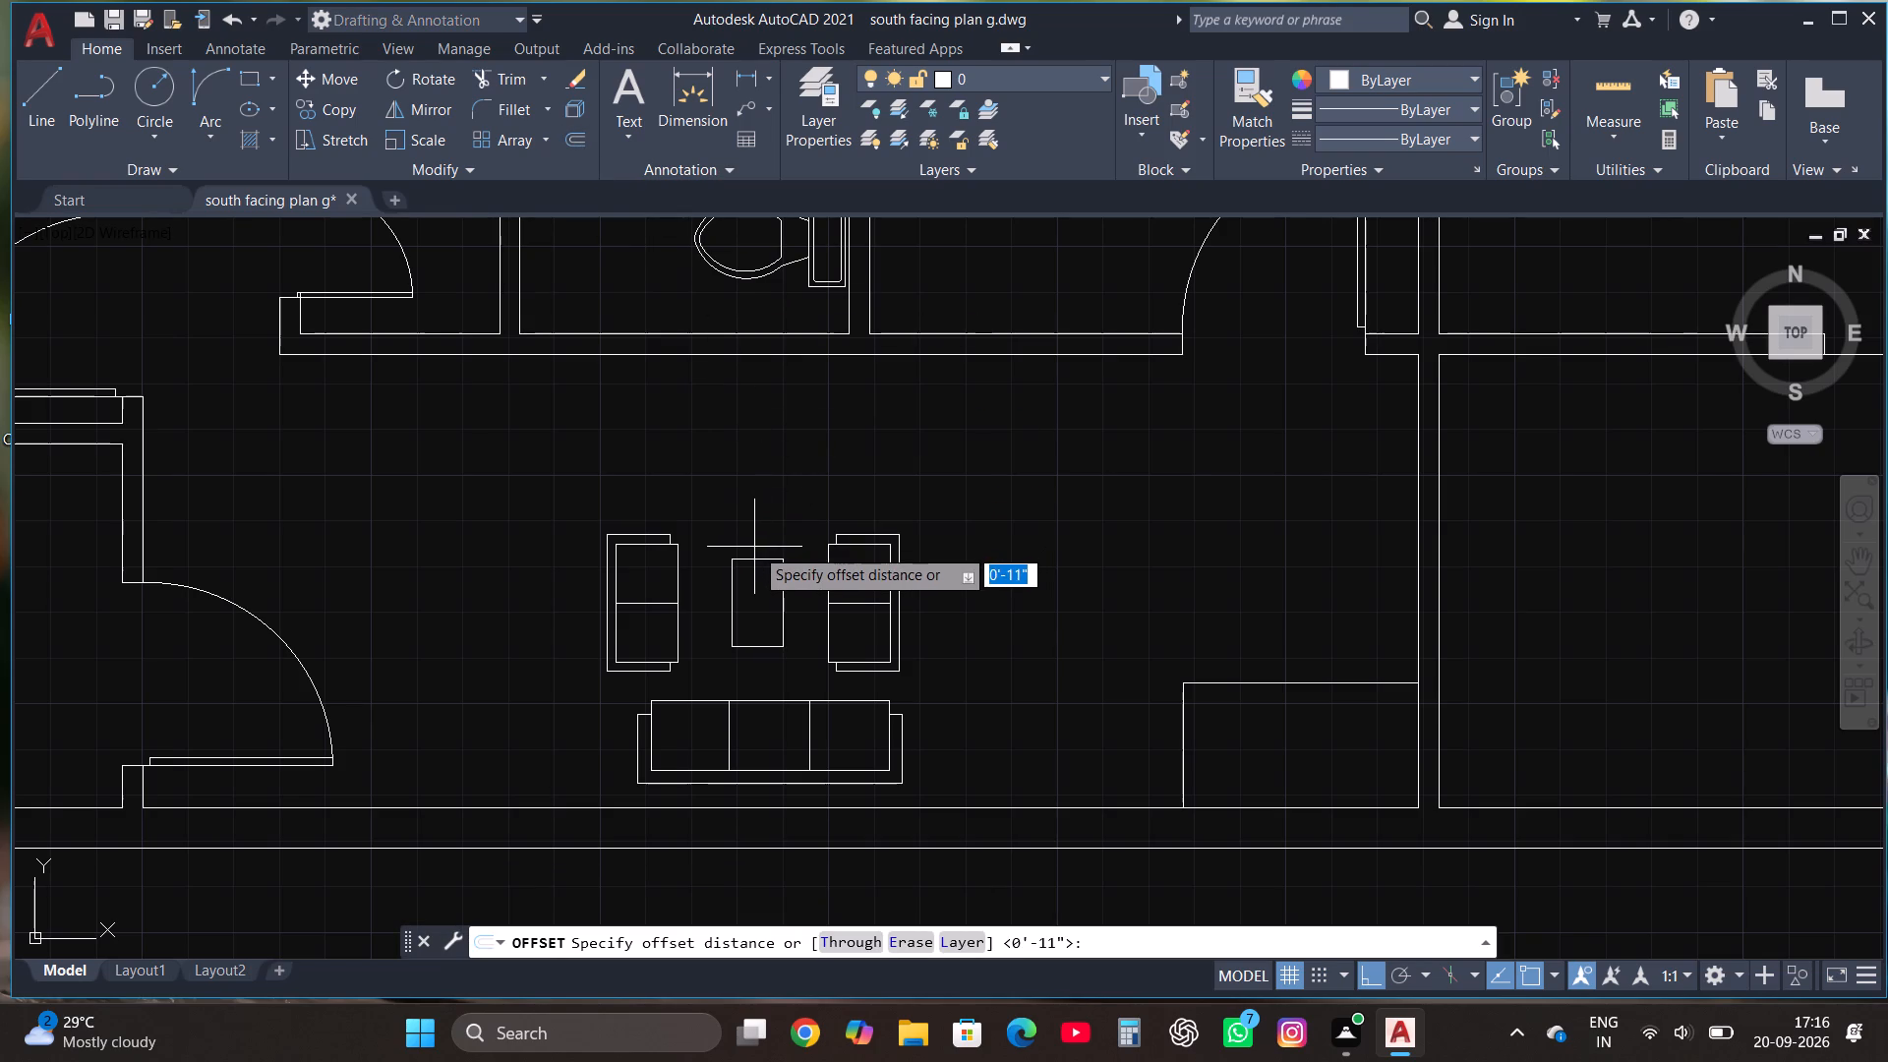
{"action": "left_click", "coordinate": [753, 556]}
{"action": "left_click", "coordinate": [753, 566]}
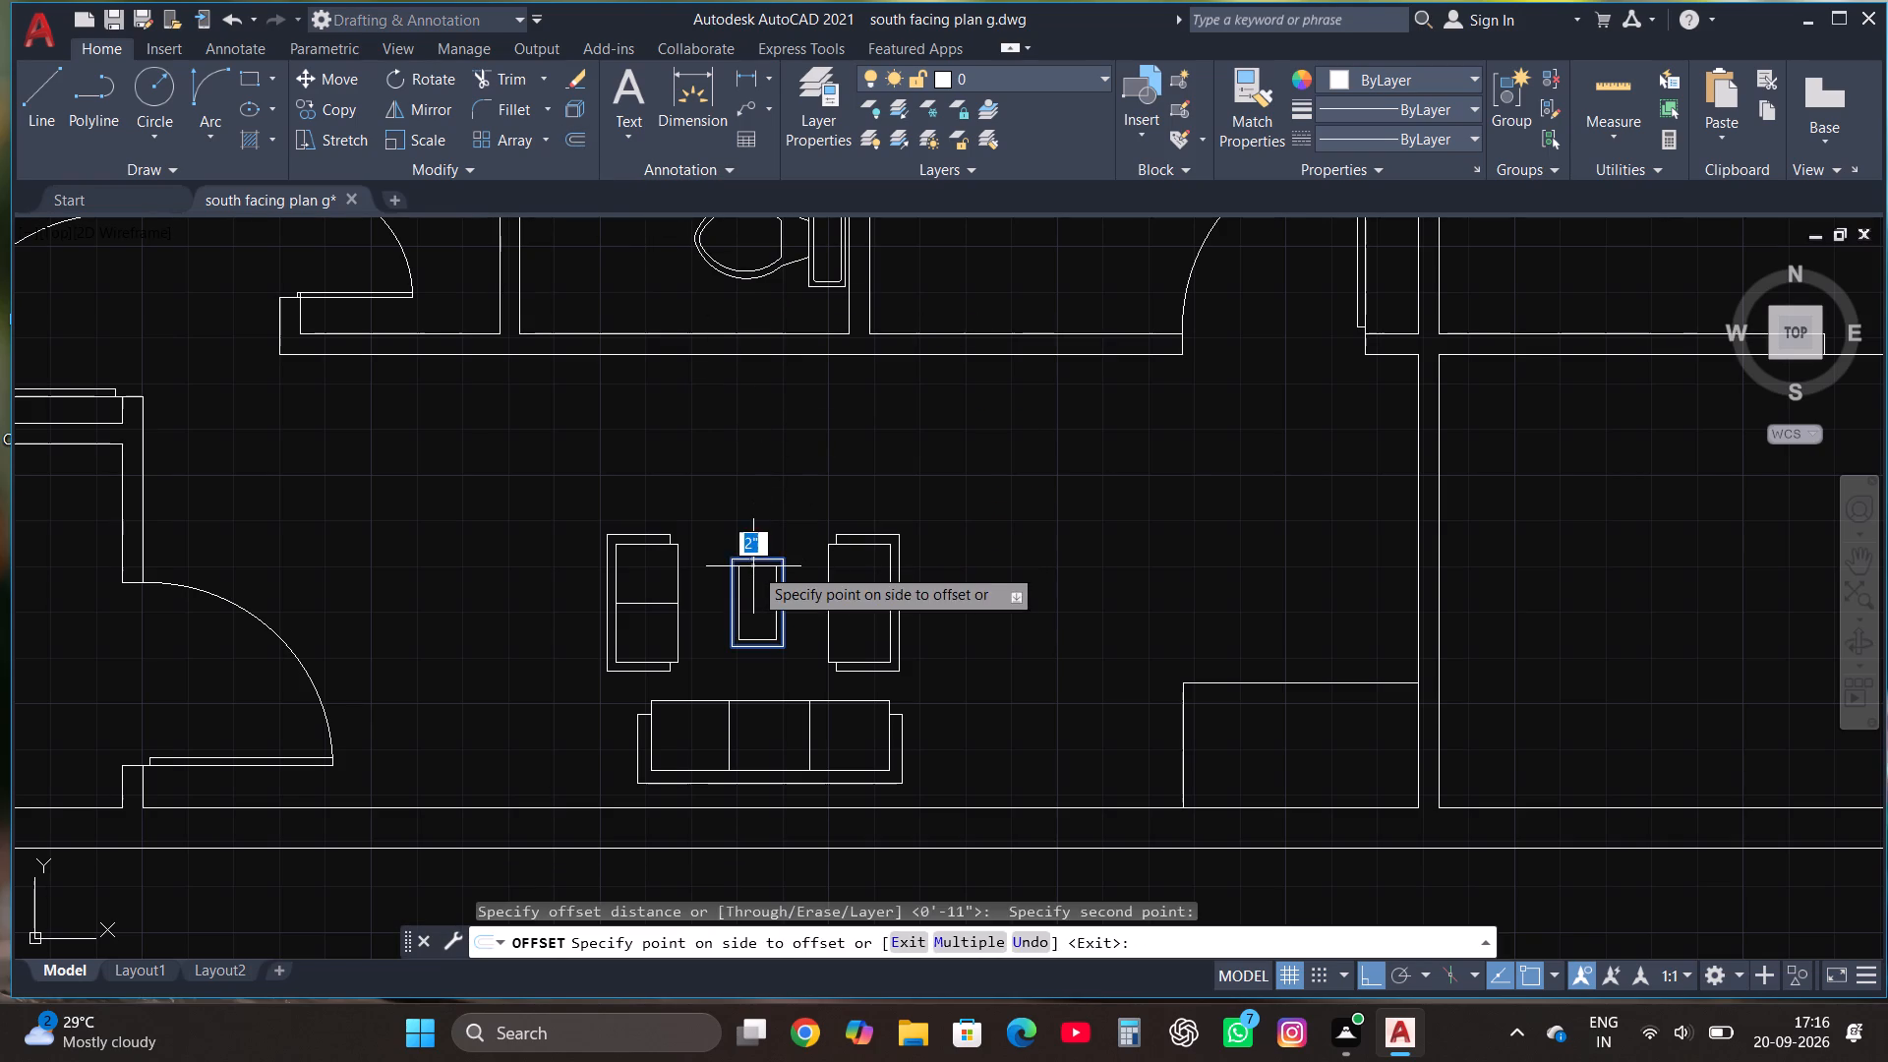
{"action": "left_click", "coordinate": [753, 566]}
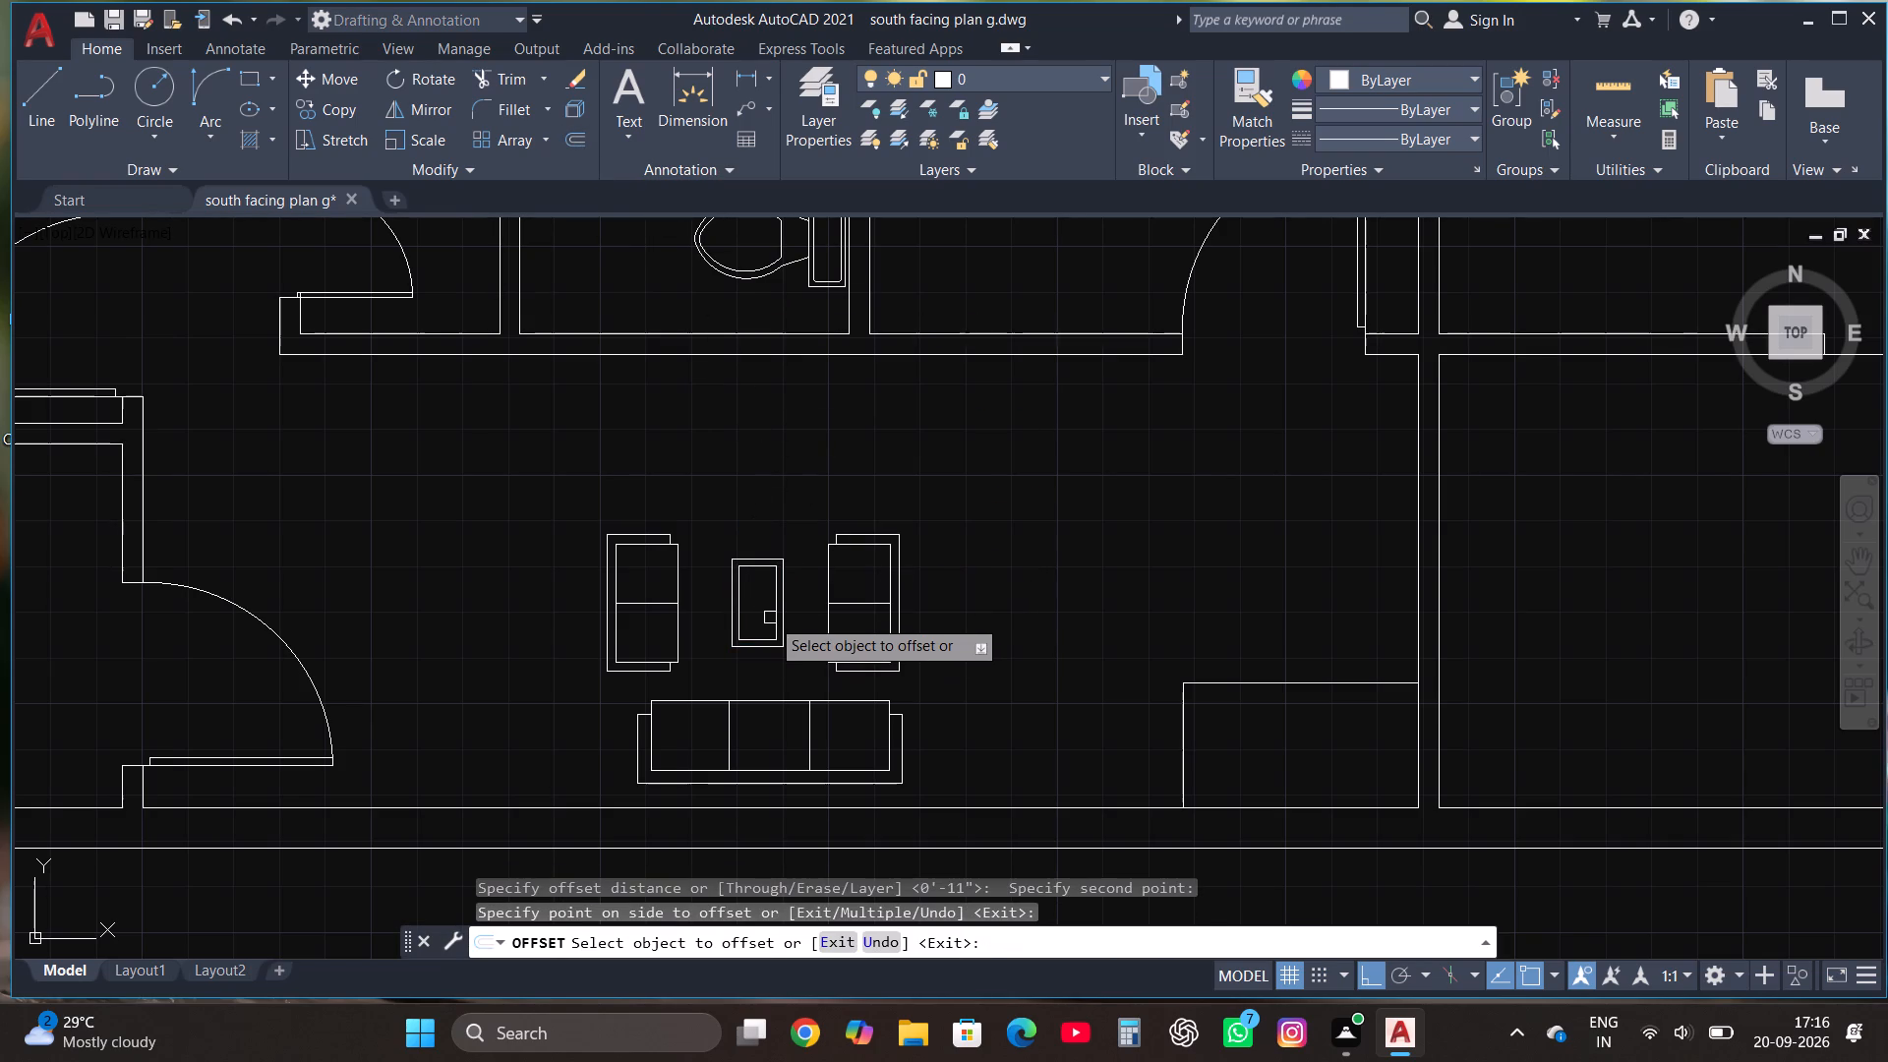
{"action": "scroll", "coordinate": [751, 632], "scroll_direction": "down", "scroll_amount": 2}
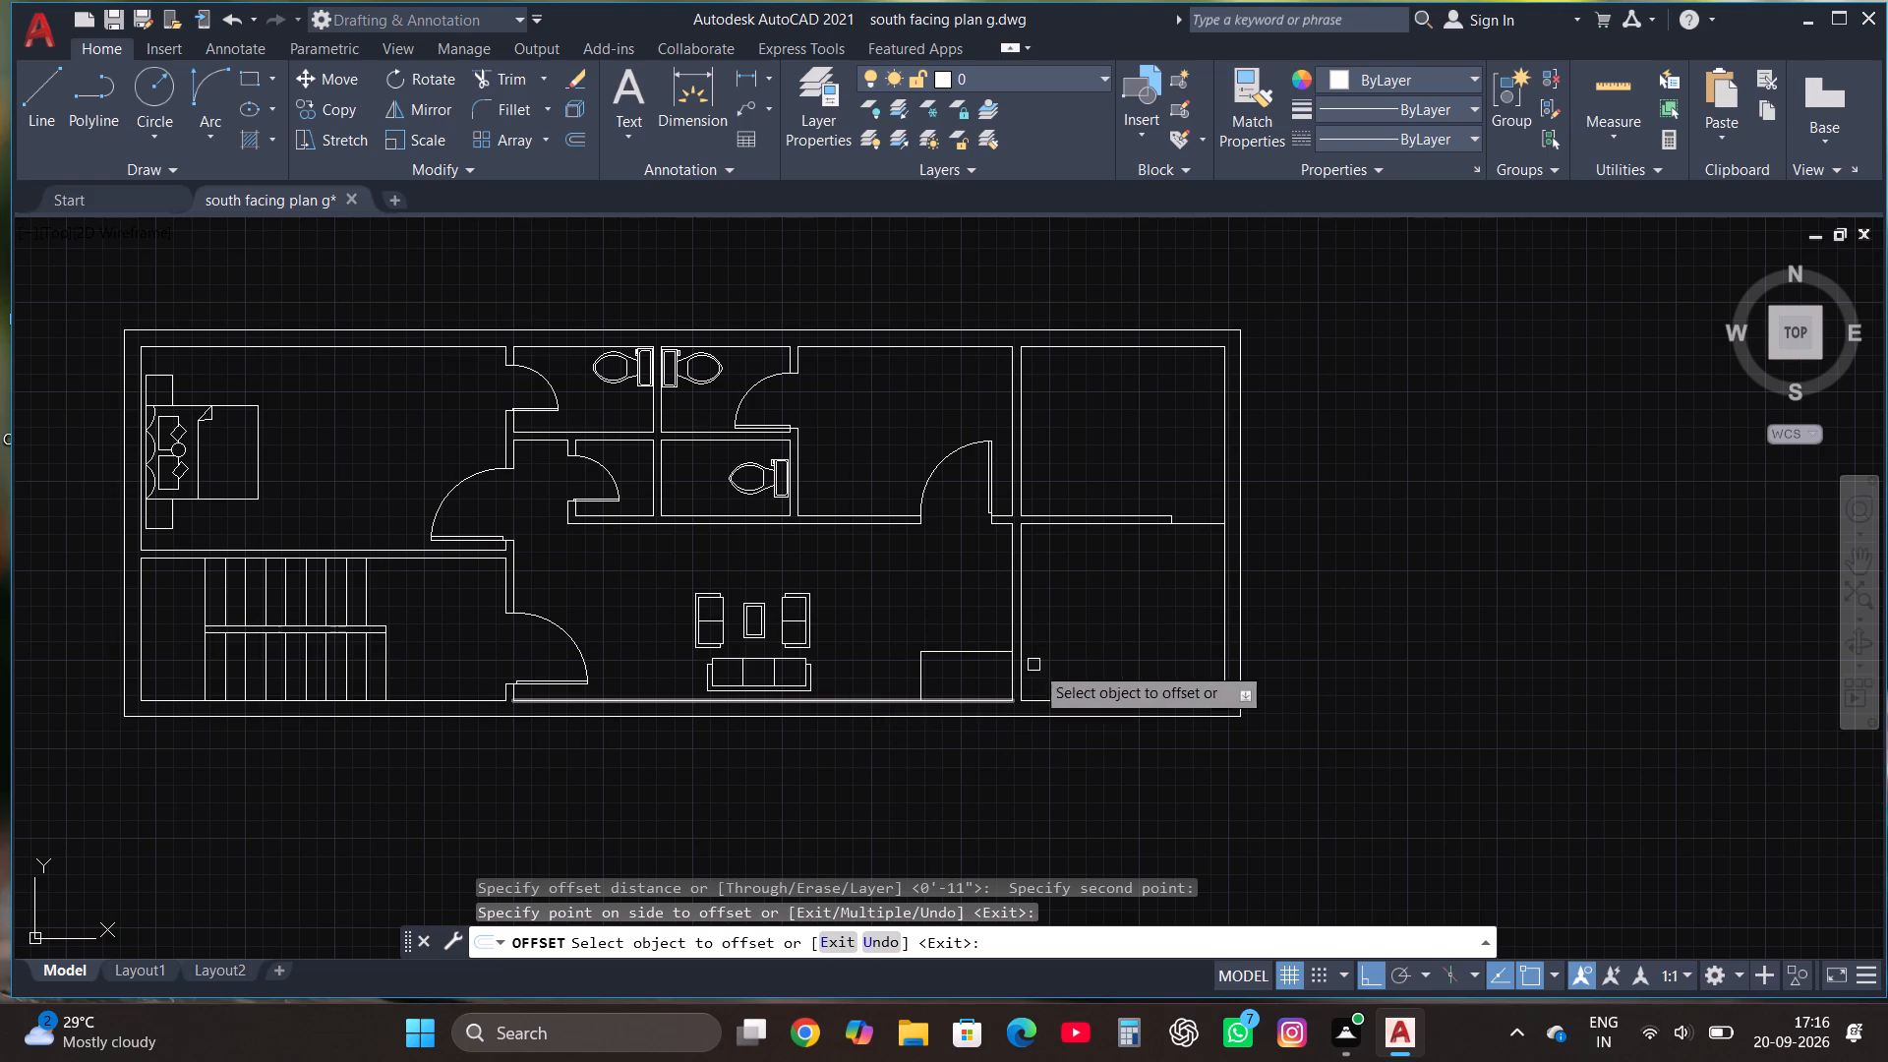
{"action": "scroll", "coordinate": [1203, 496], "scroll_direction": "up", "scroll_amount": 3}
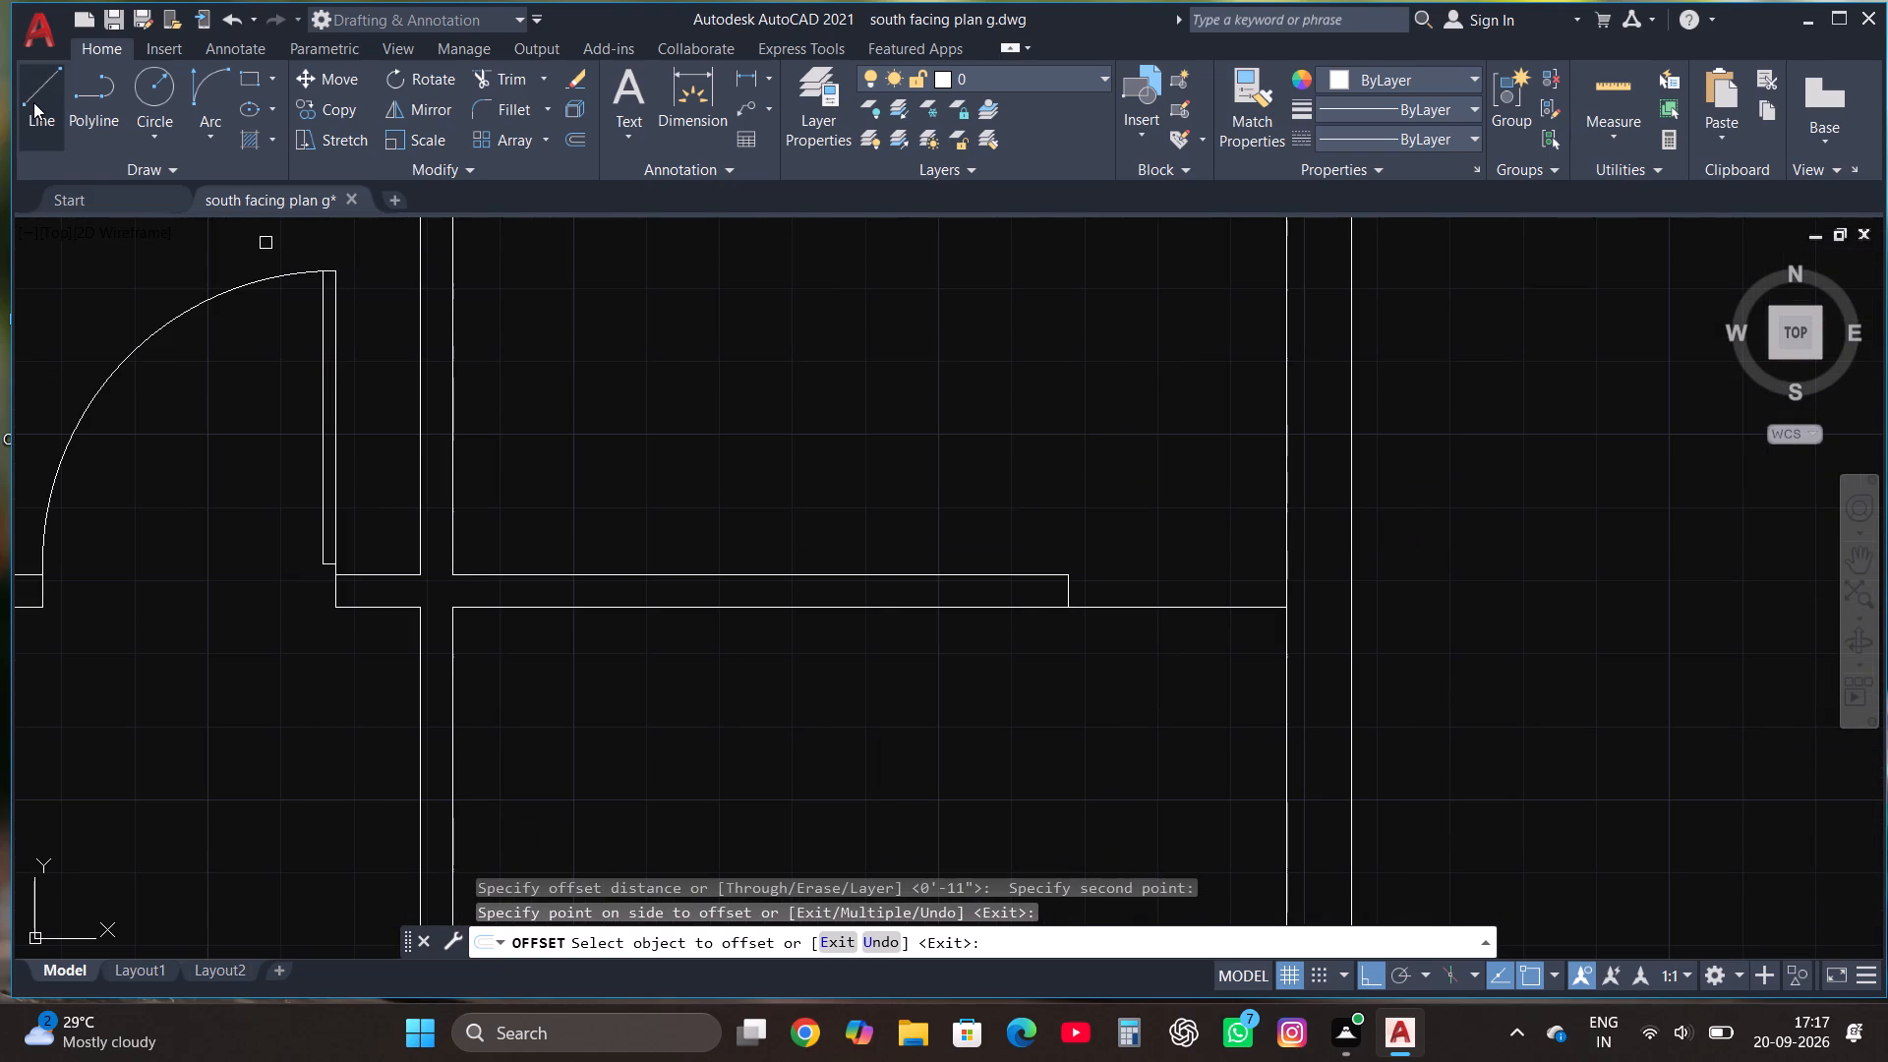
Draw the kitchen counter outline from the wall corner, 2' north along the wall and about 7' east.
{"action": "left_click", "coordinate": [36, 102]}
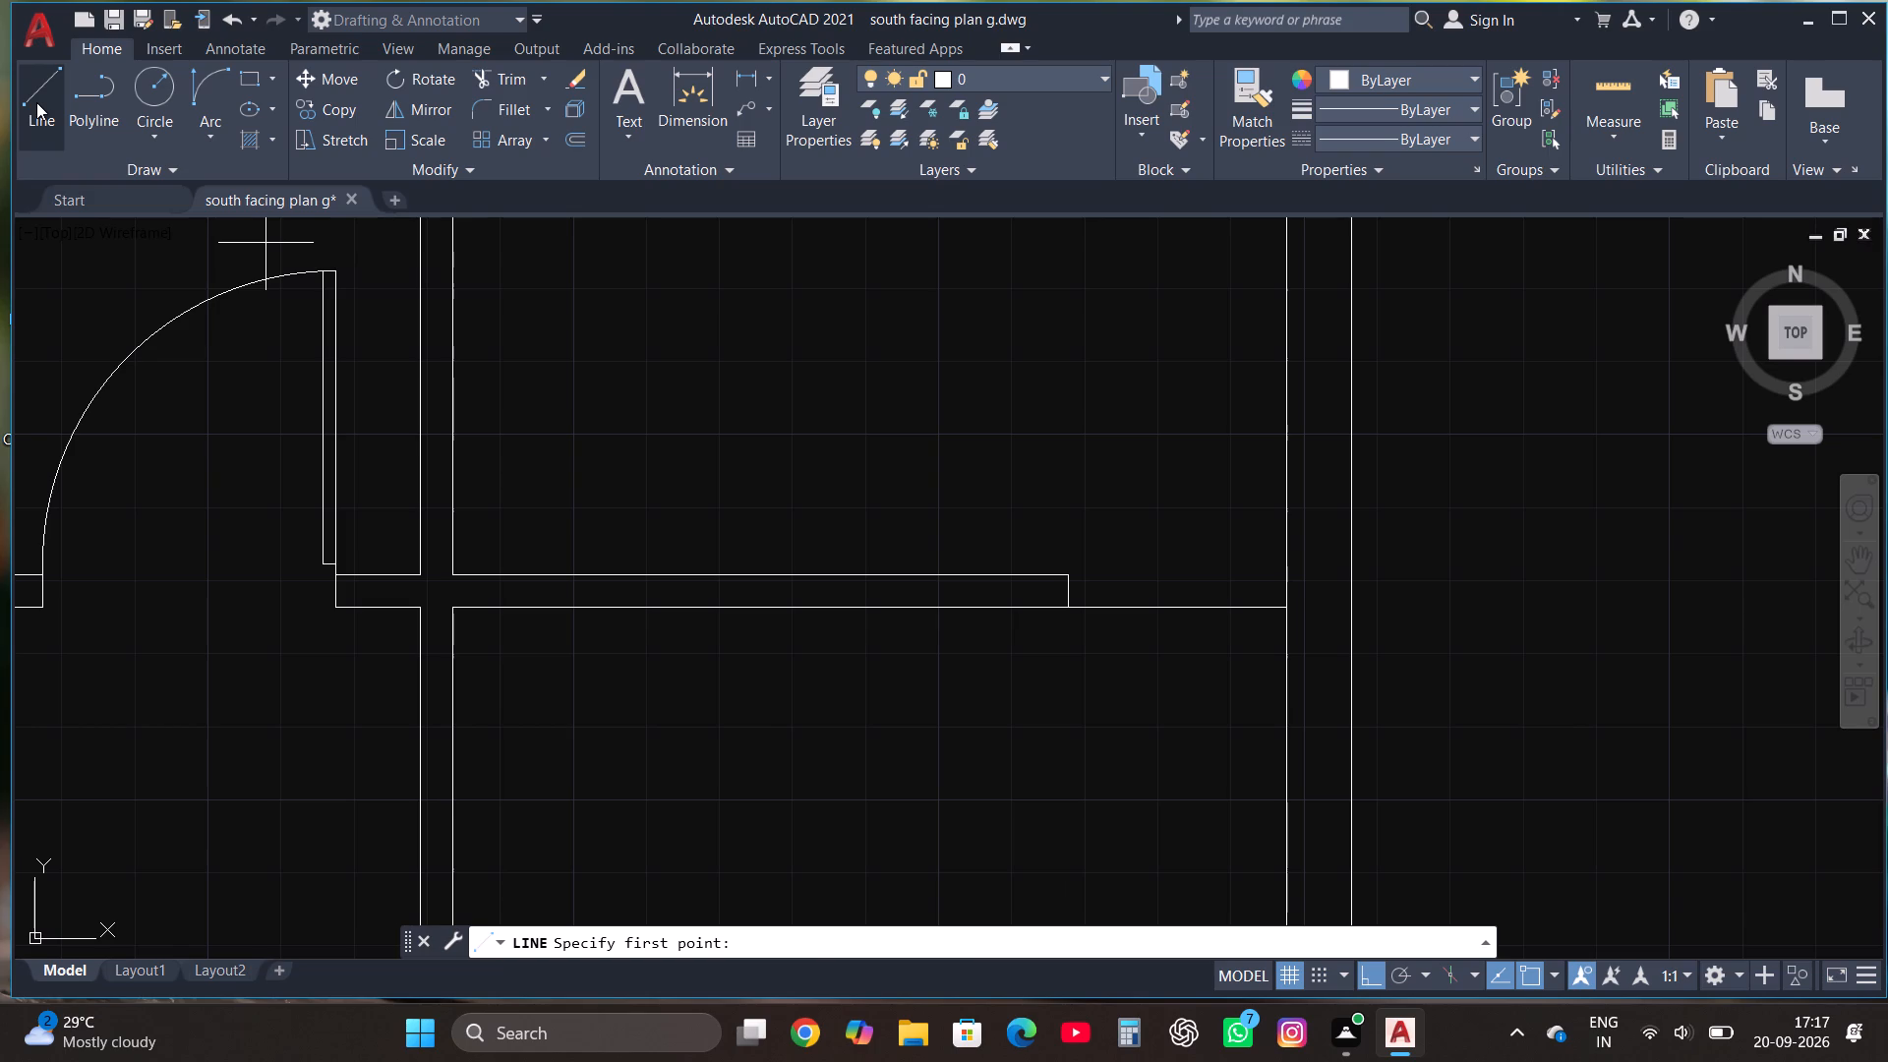
{"action": "left_click", "coordinate": [16, 85]}
{"action": "left_click", "coordinate": [453, 570]}
{"action": "type", "text": "2'"}
{"action": "key", "text": "Return"}
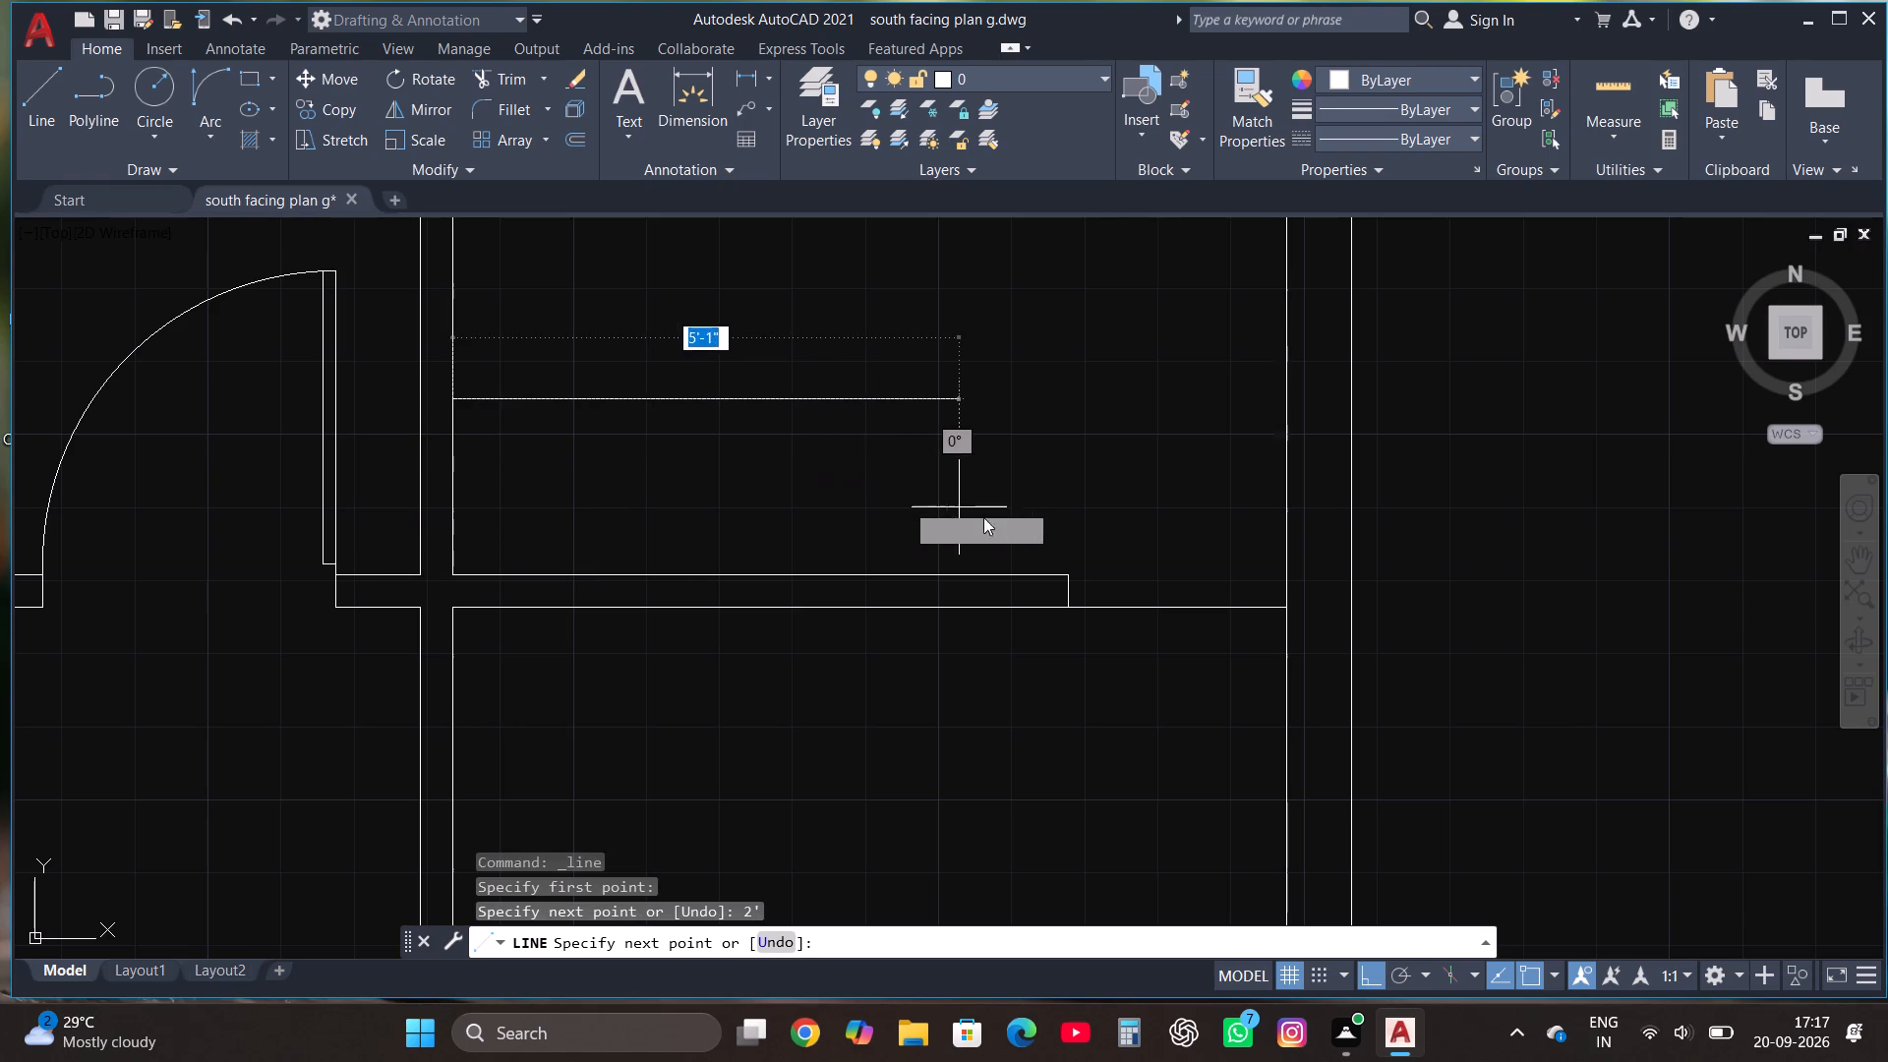
{"action": "left_click", "coordinate": [1058, 520]}
{"action": "scroll", "coordinate": [527, 852], "scroll_direction": "up", "scroll_amount": 2}
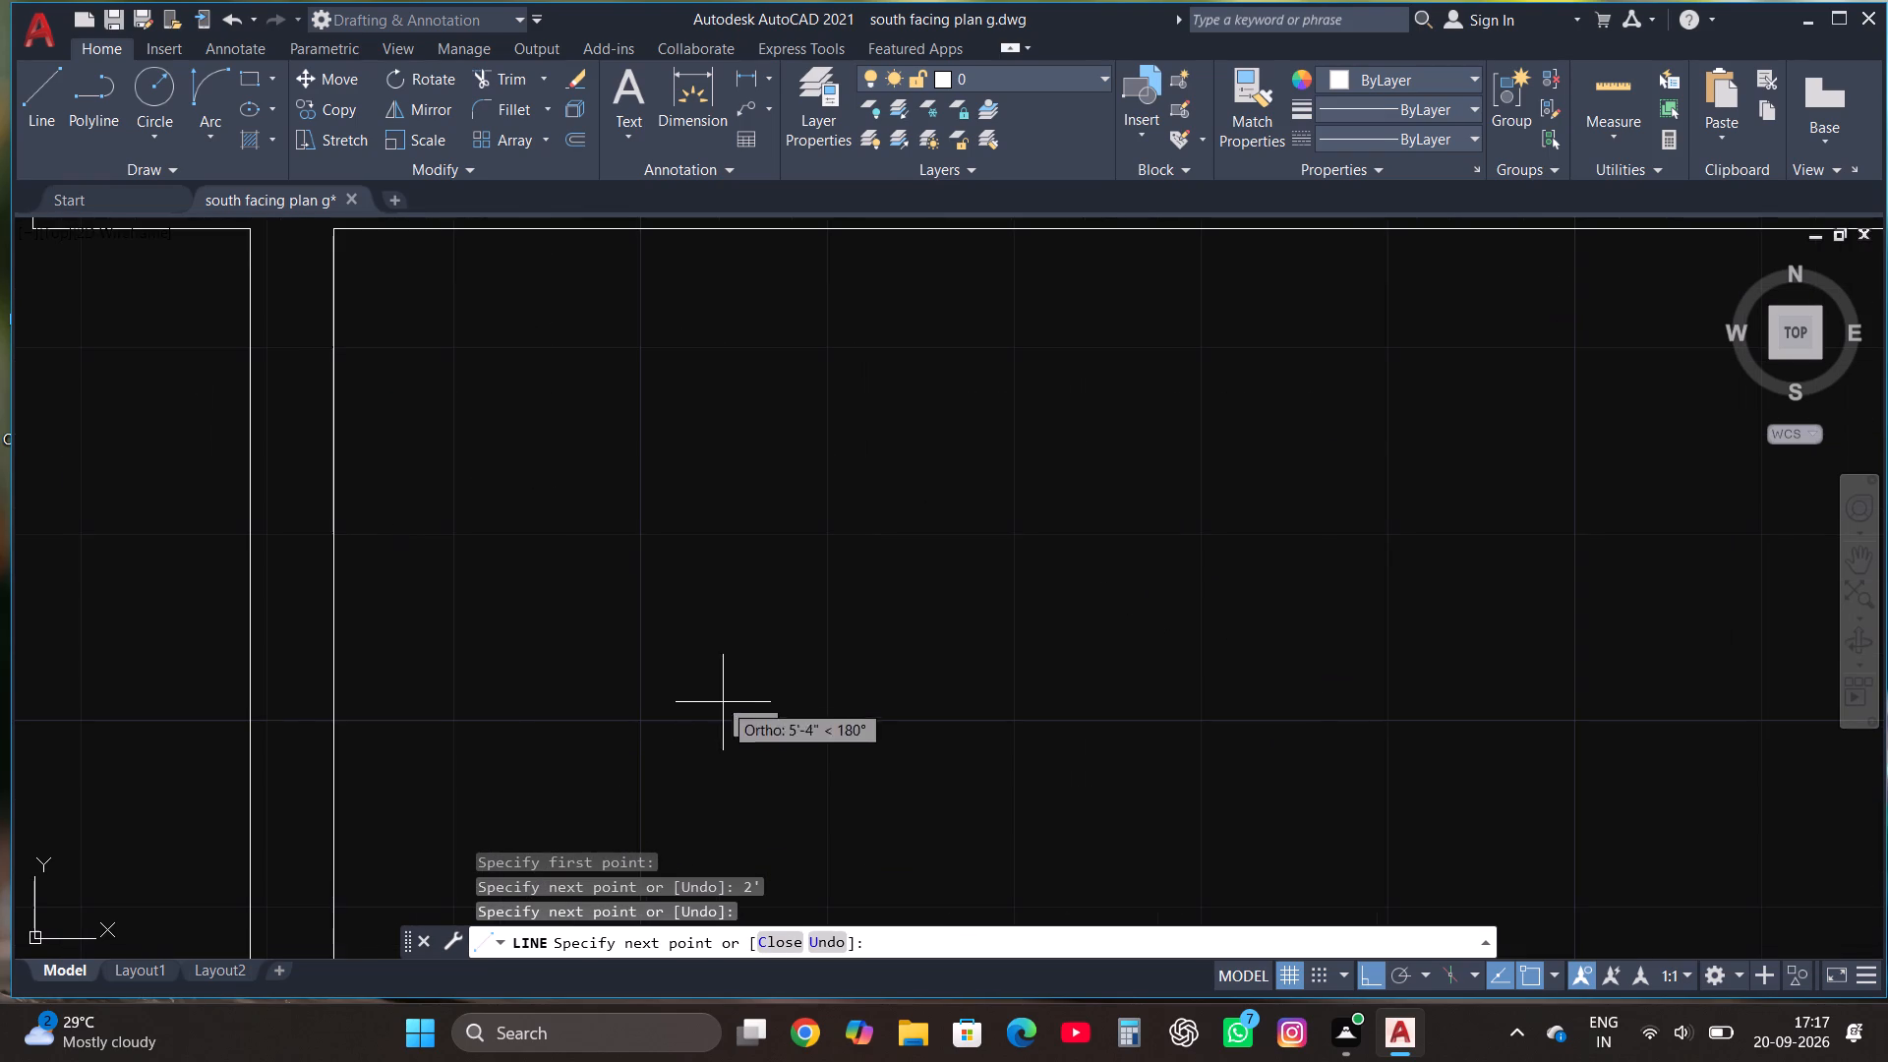
{"action": "scroll", "coordinate": [677, 729], "scroll_direction": "down", "scroll_amount": 5}
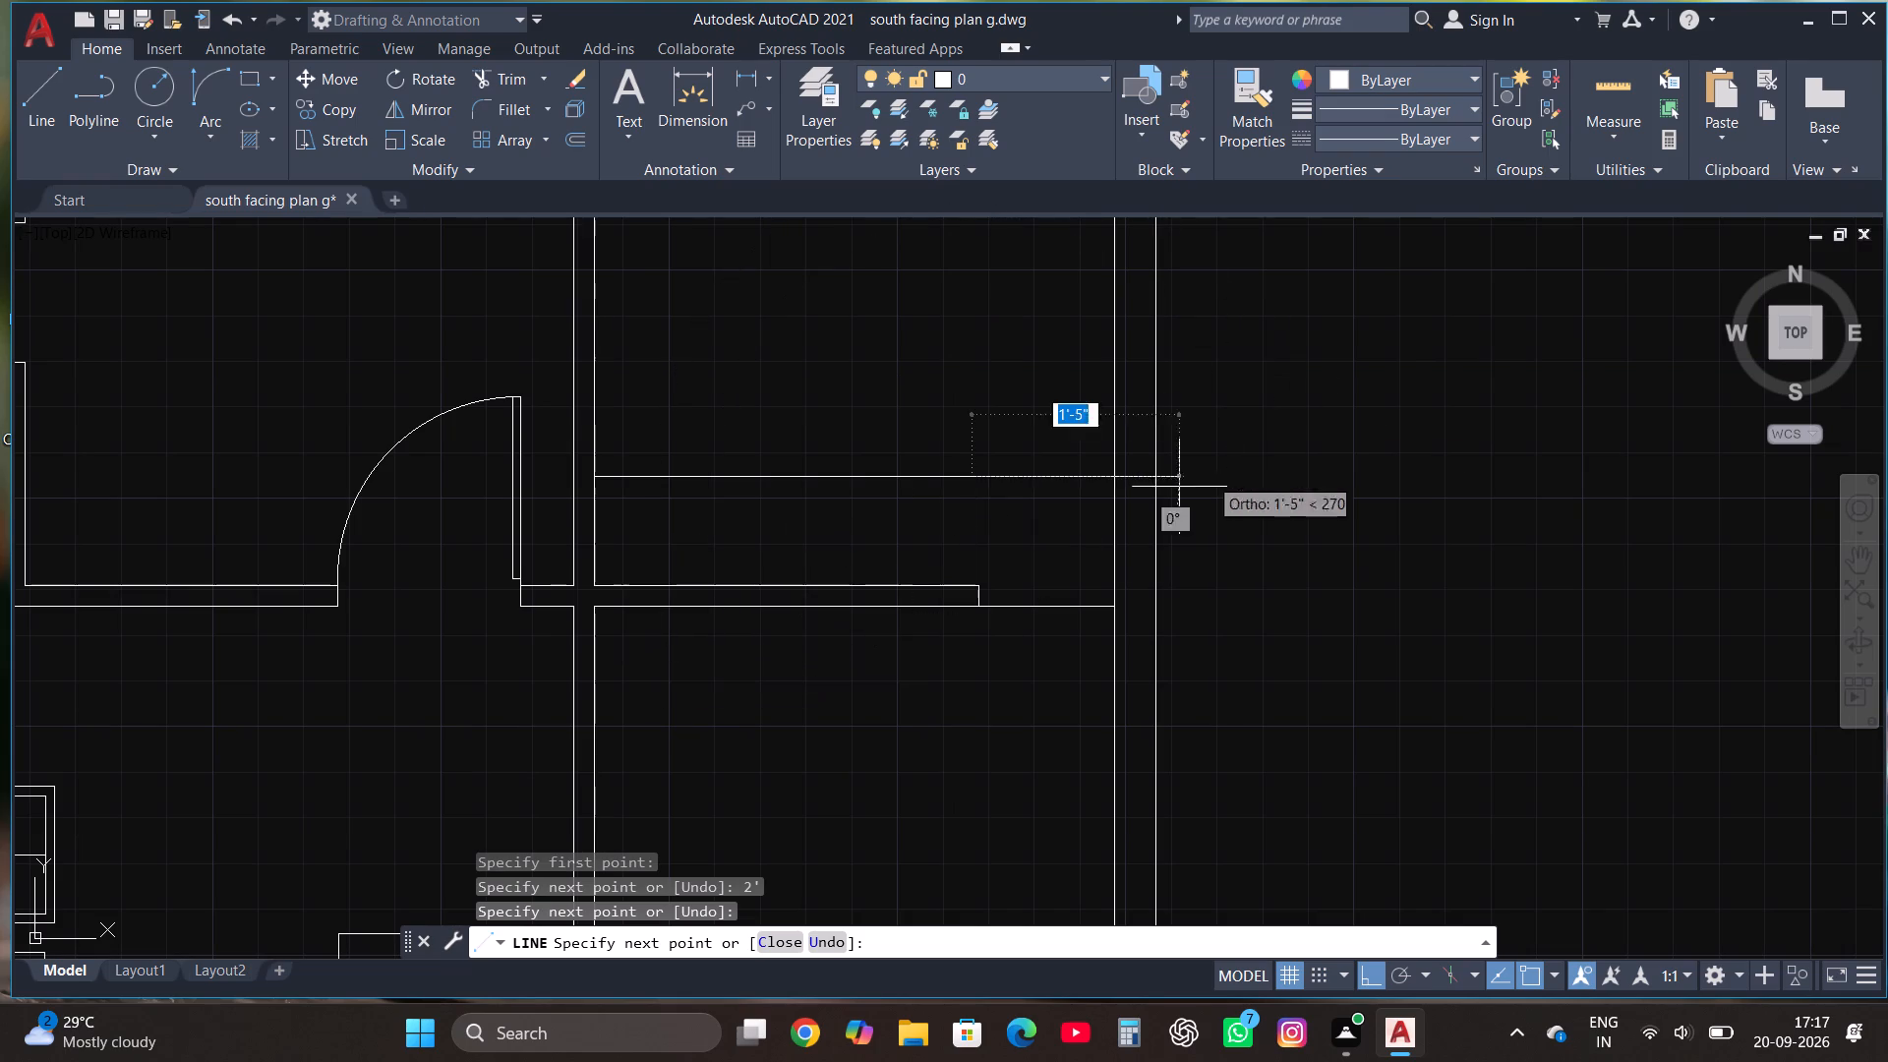
{"action": "scroll", "coordinate": [1091, 505], "scroll_direction": "up", "scroll_amount": 1}
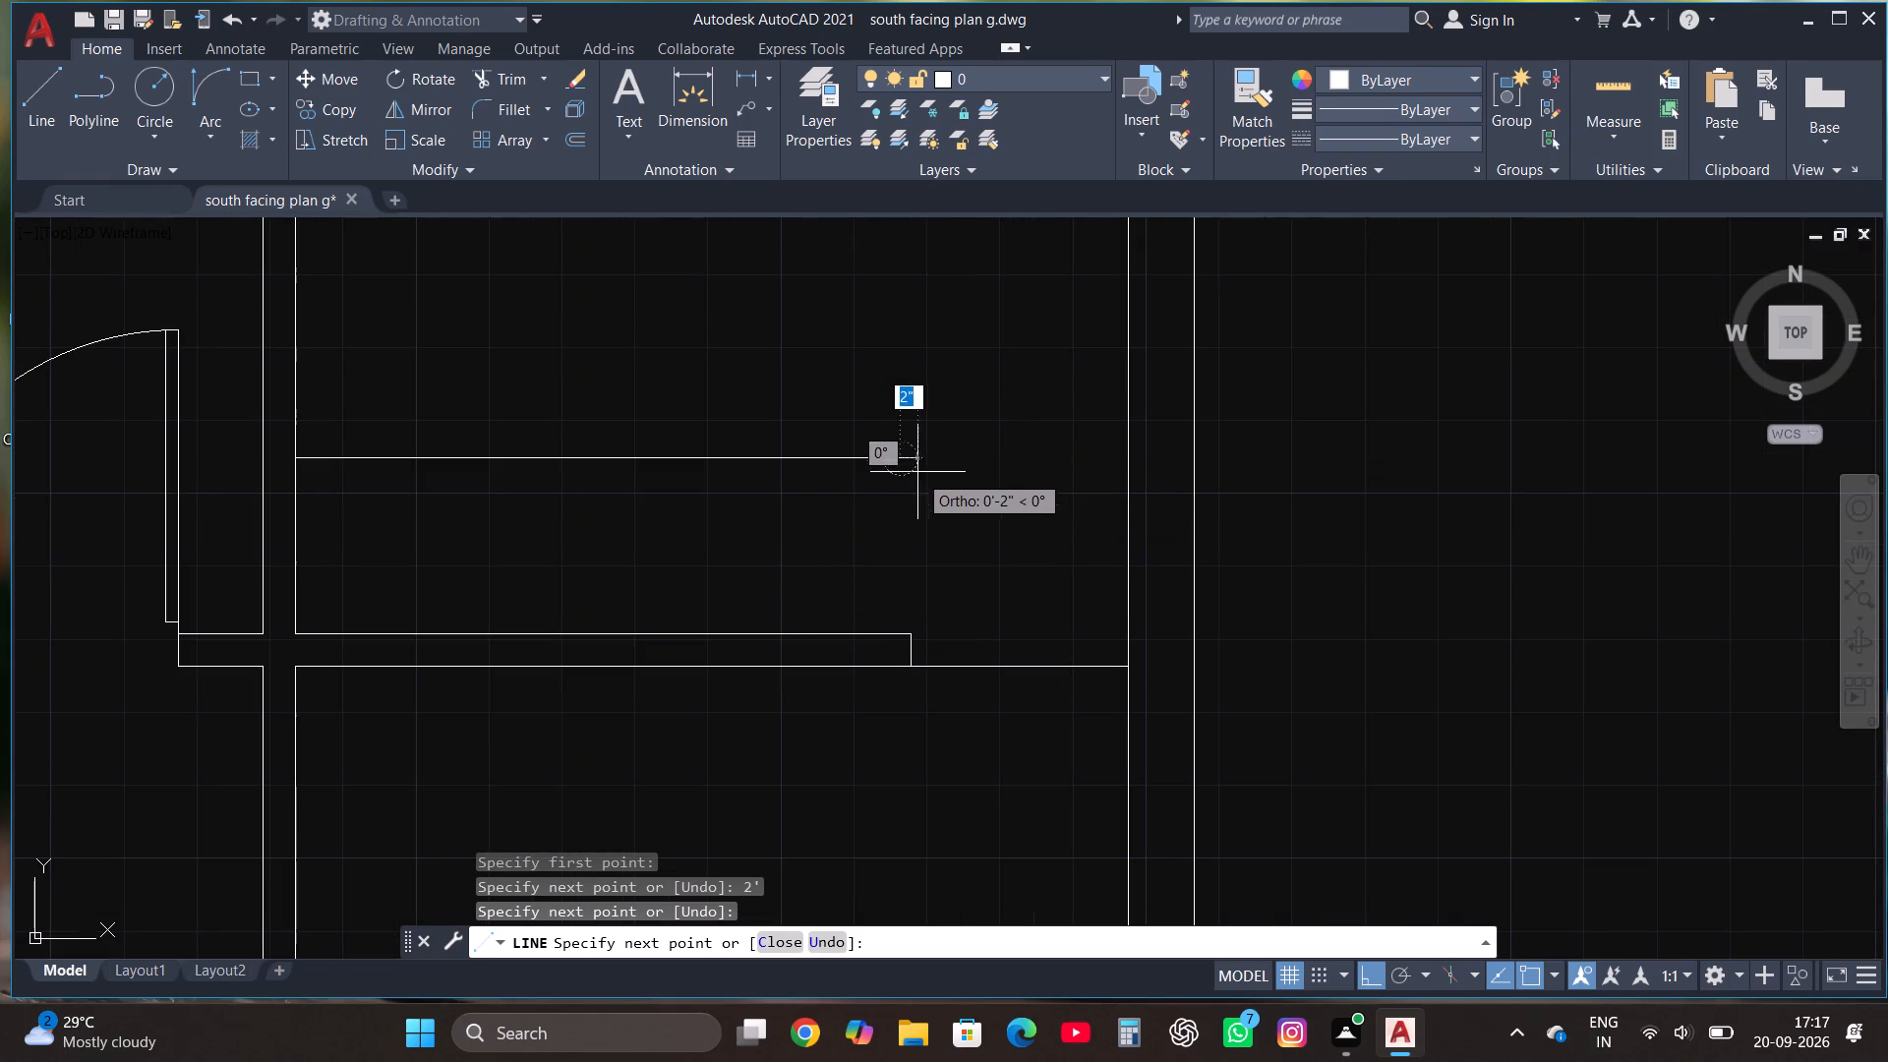
{"action": "key", "text": "Escape"}
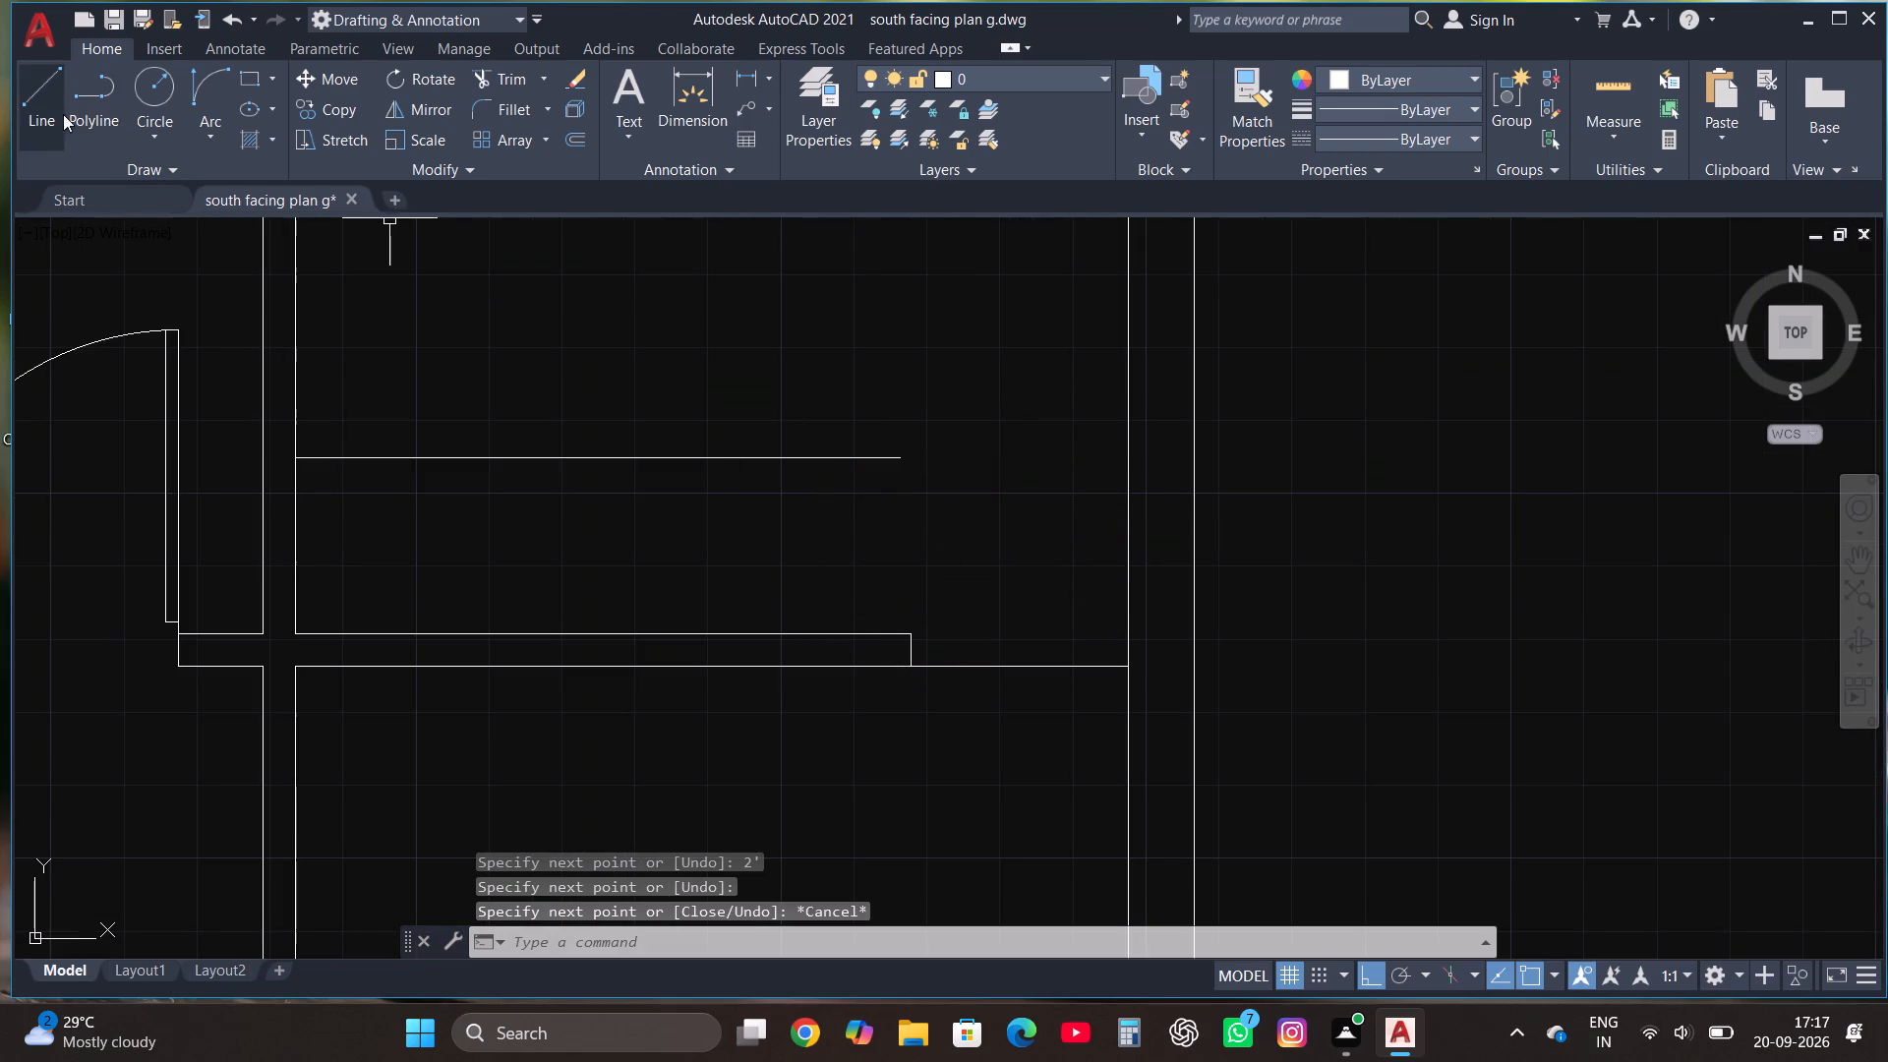
Close the counter's east end with a vertical line from the partition wall's end, and fillet it to the counter's north edge.
{"action": "left_click", "coordinate": [62, 113]}
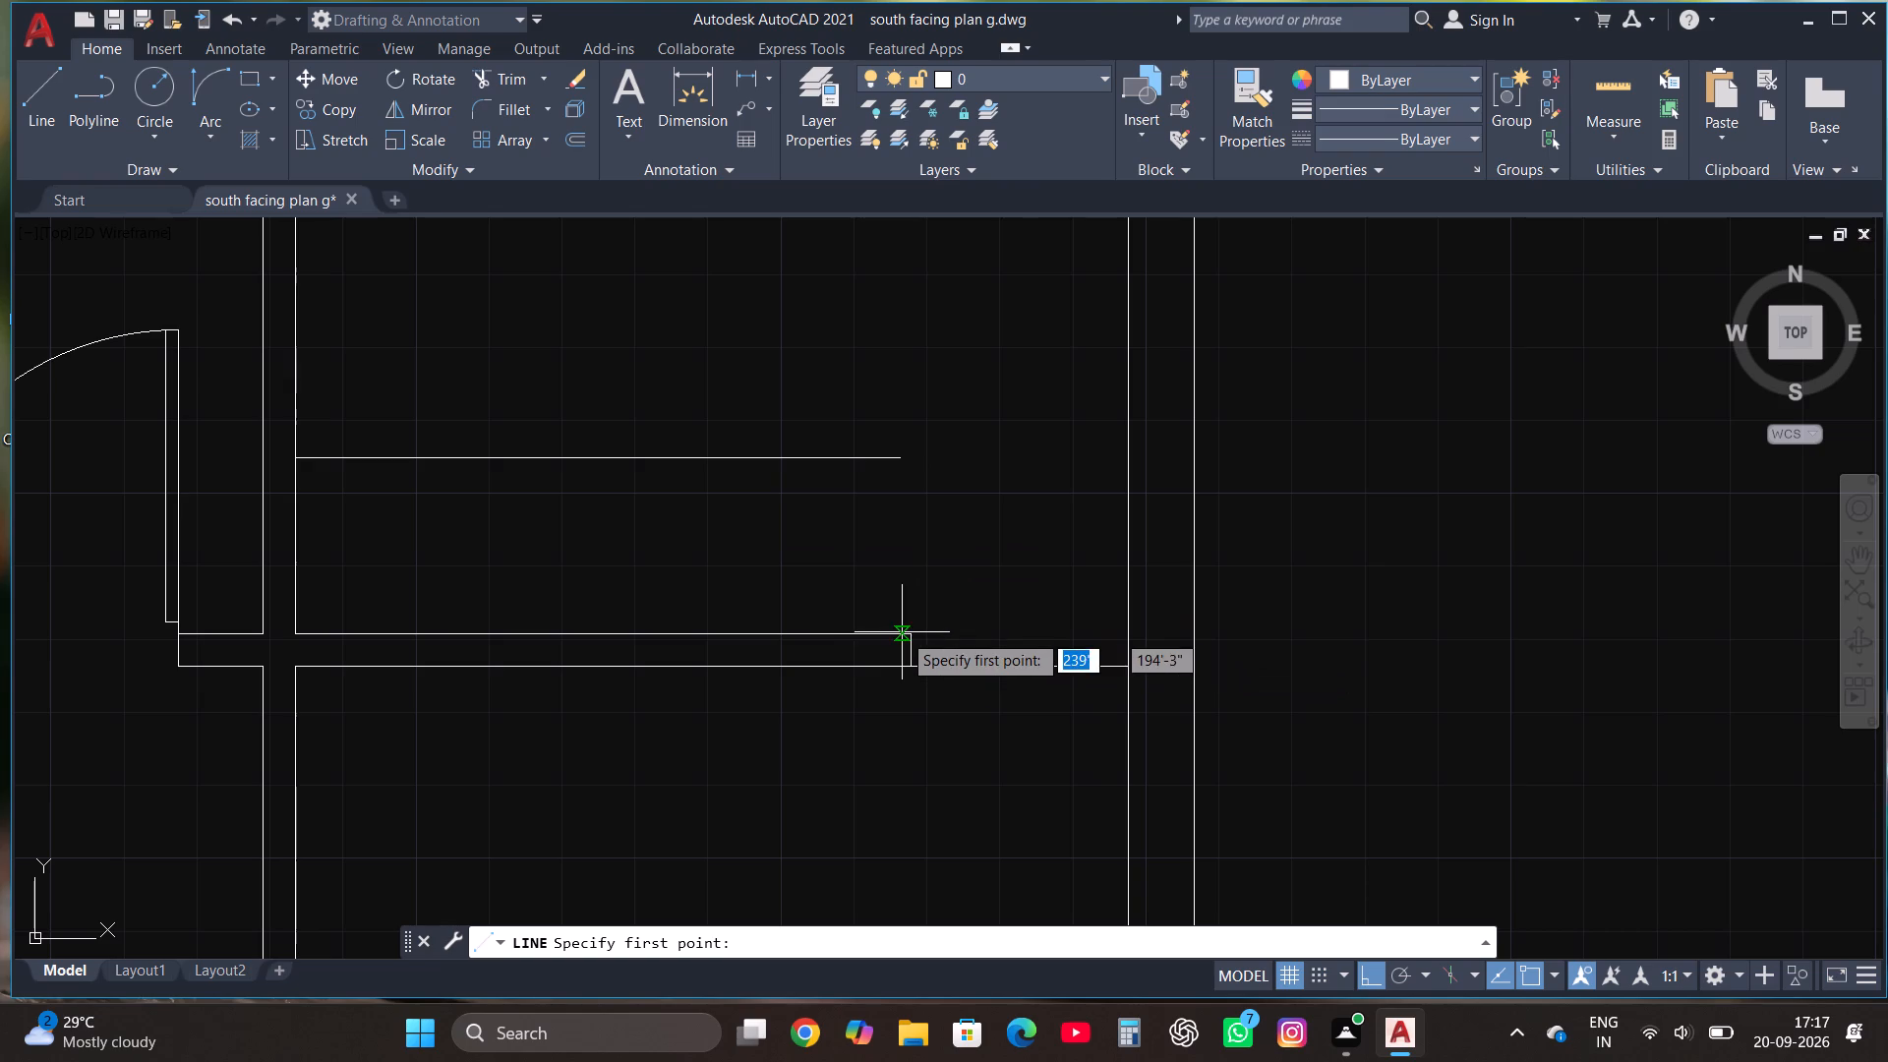
{"action": "left_click", "coordinate": [908, 633]}
{"action": "left_click", "coordinate": [919, 458]}
{"action": "key", "text": "Escape"}
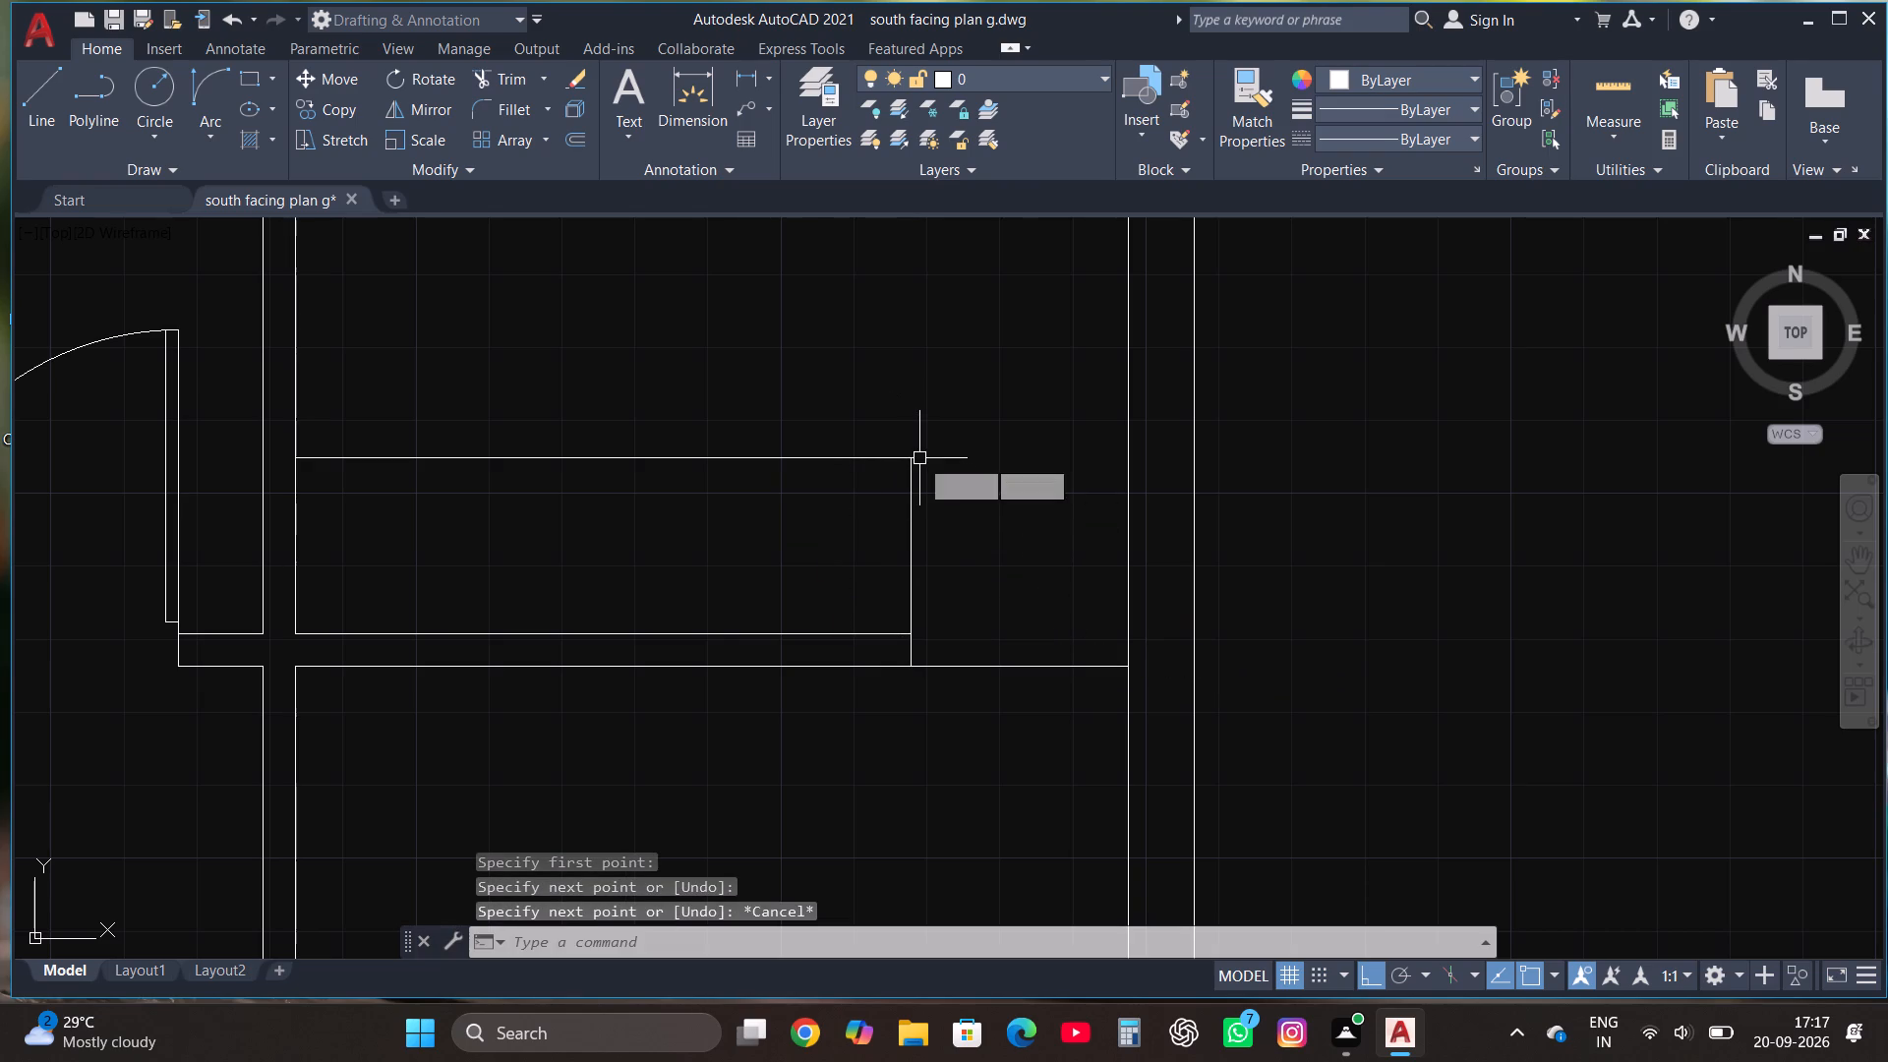
{"action": "left_click", "coordinate": [507, 113]}
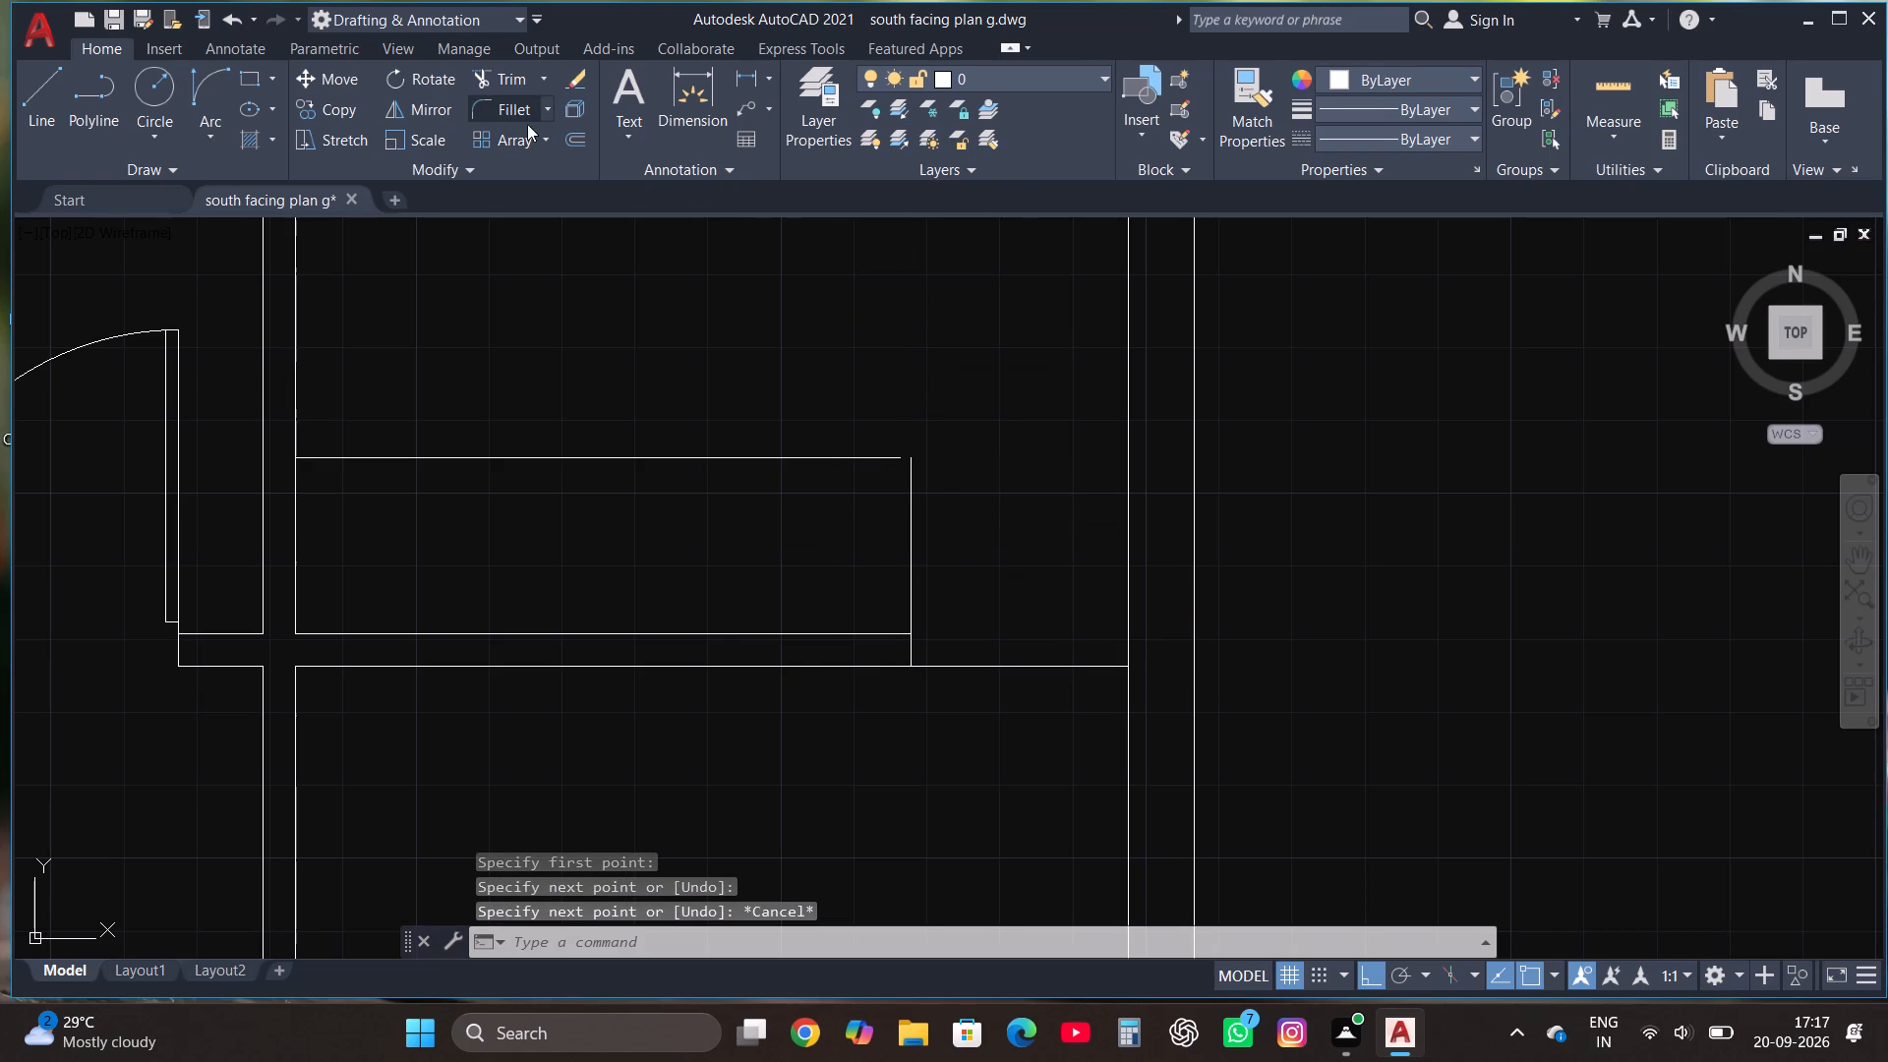
{"action": "left_click", "coordinate": [717, 460]}
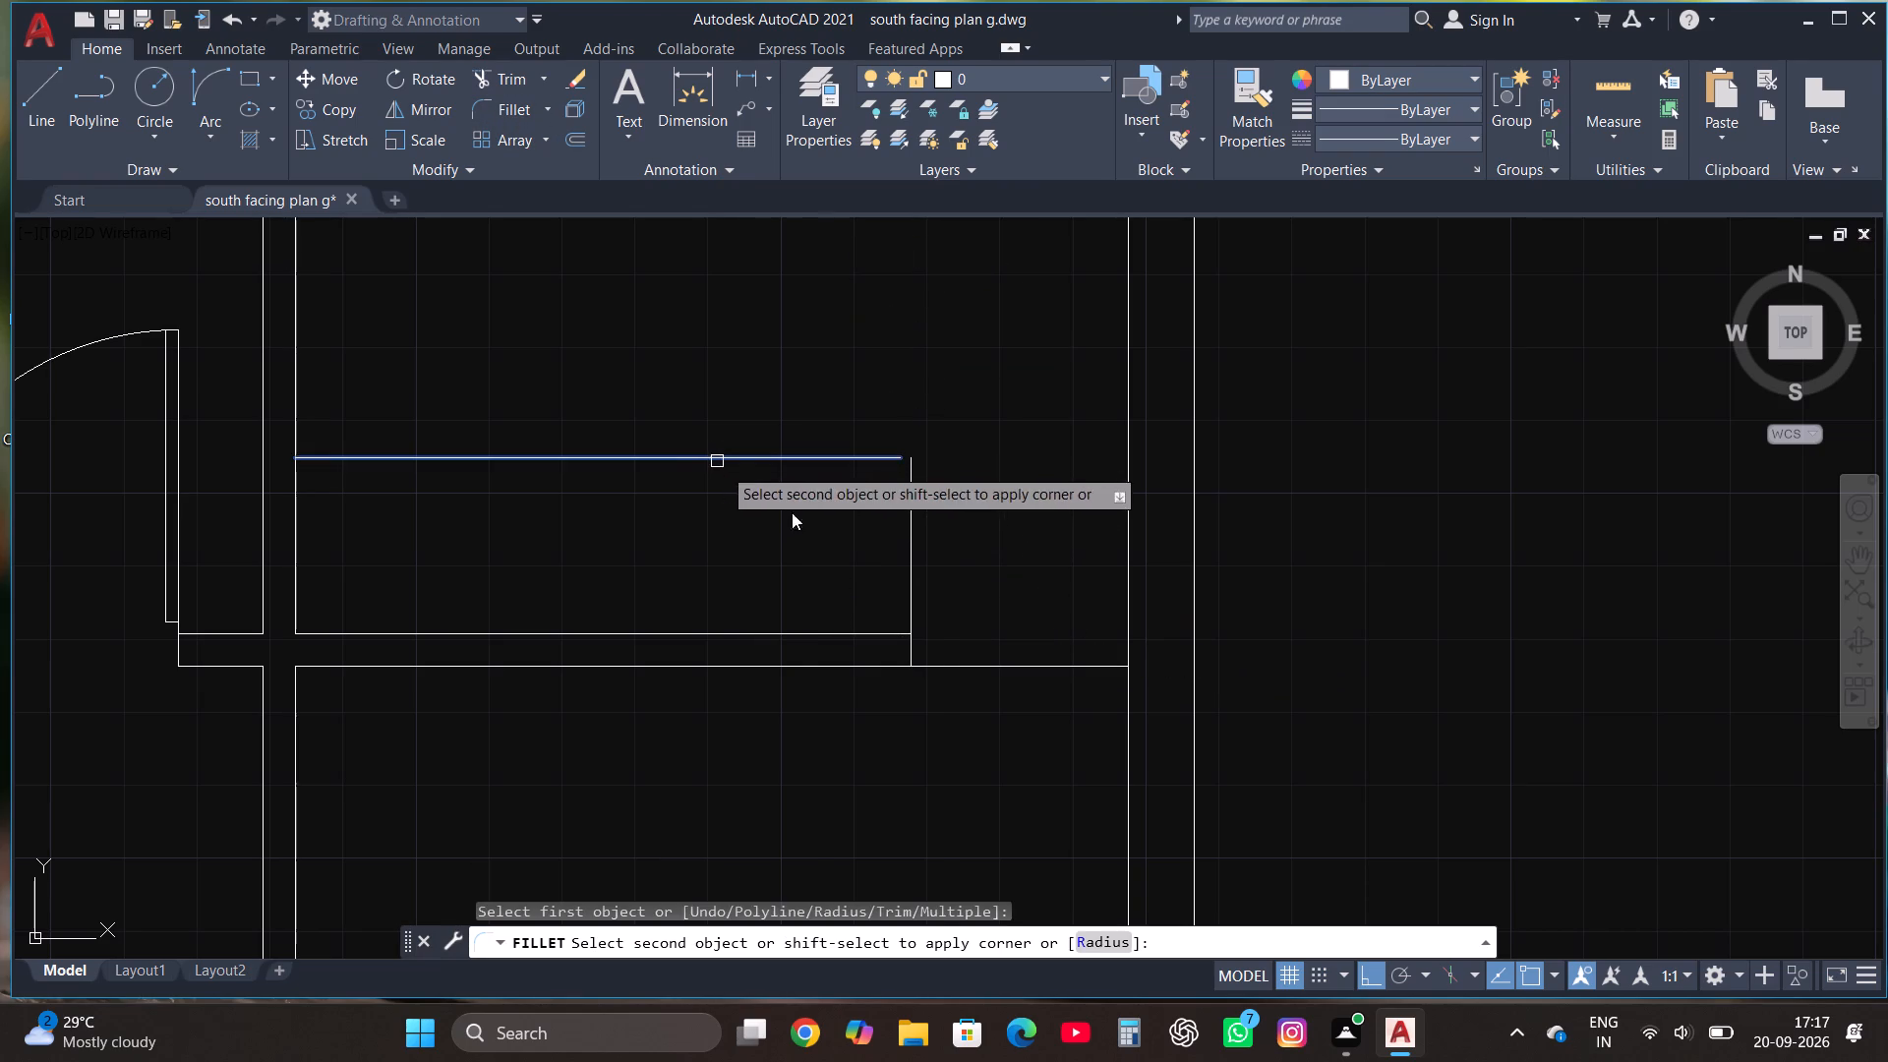
{"action": "left_click", "coordinate": [914, 572]}
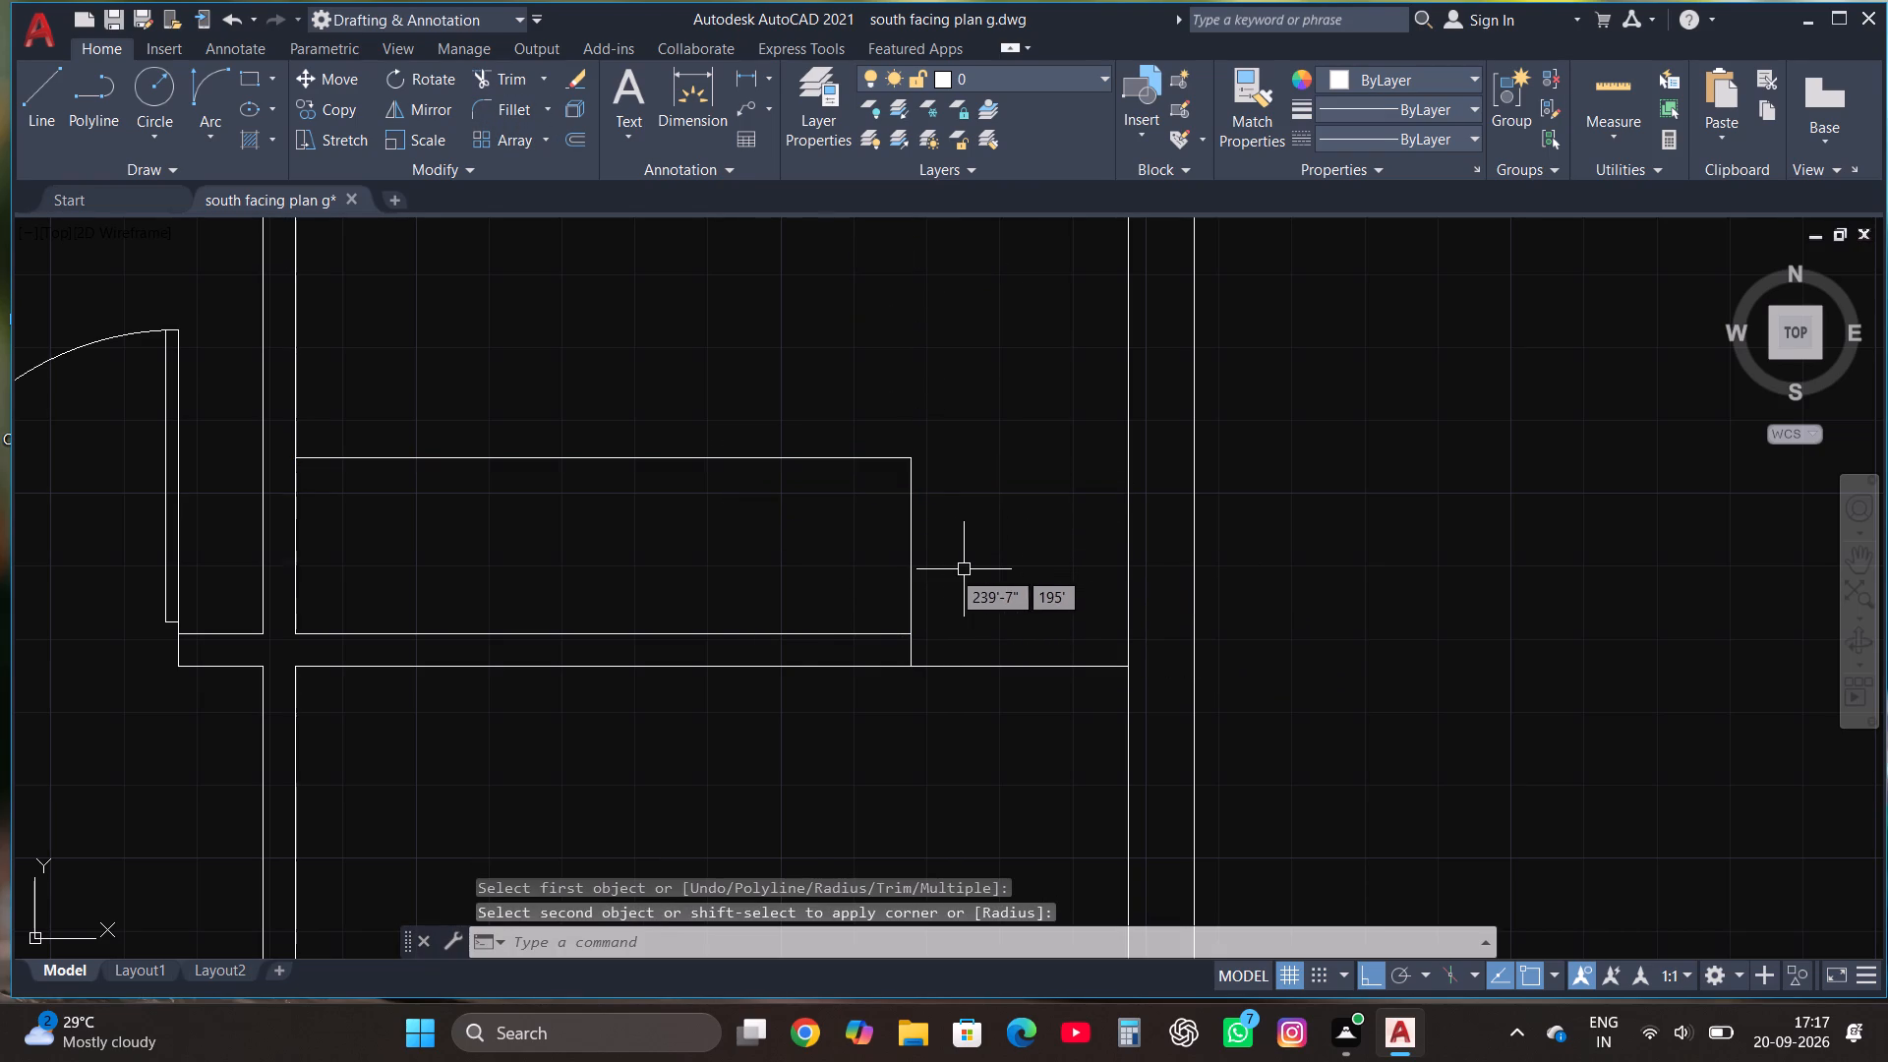
Draw a stove rectangle about 2'-2" by 1'-5" inside the western half of the counter.
{"action": "left_click", "coordinate": [249, 84]}
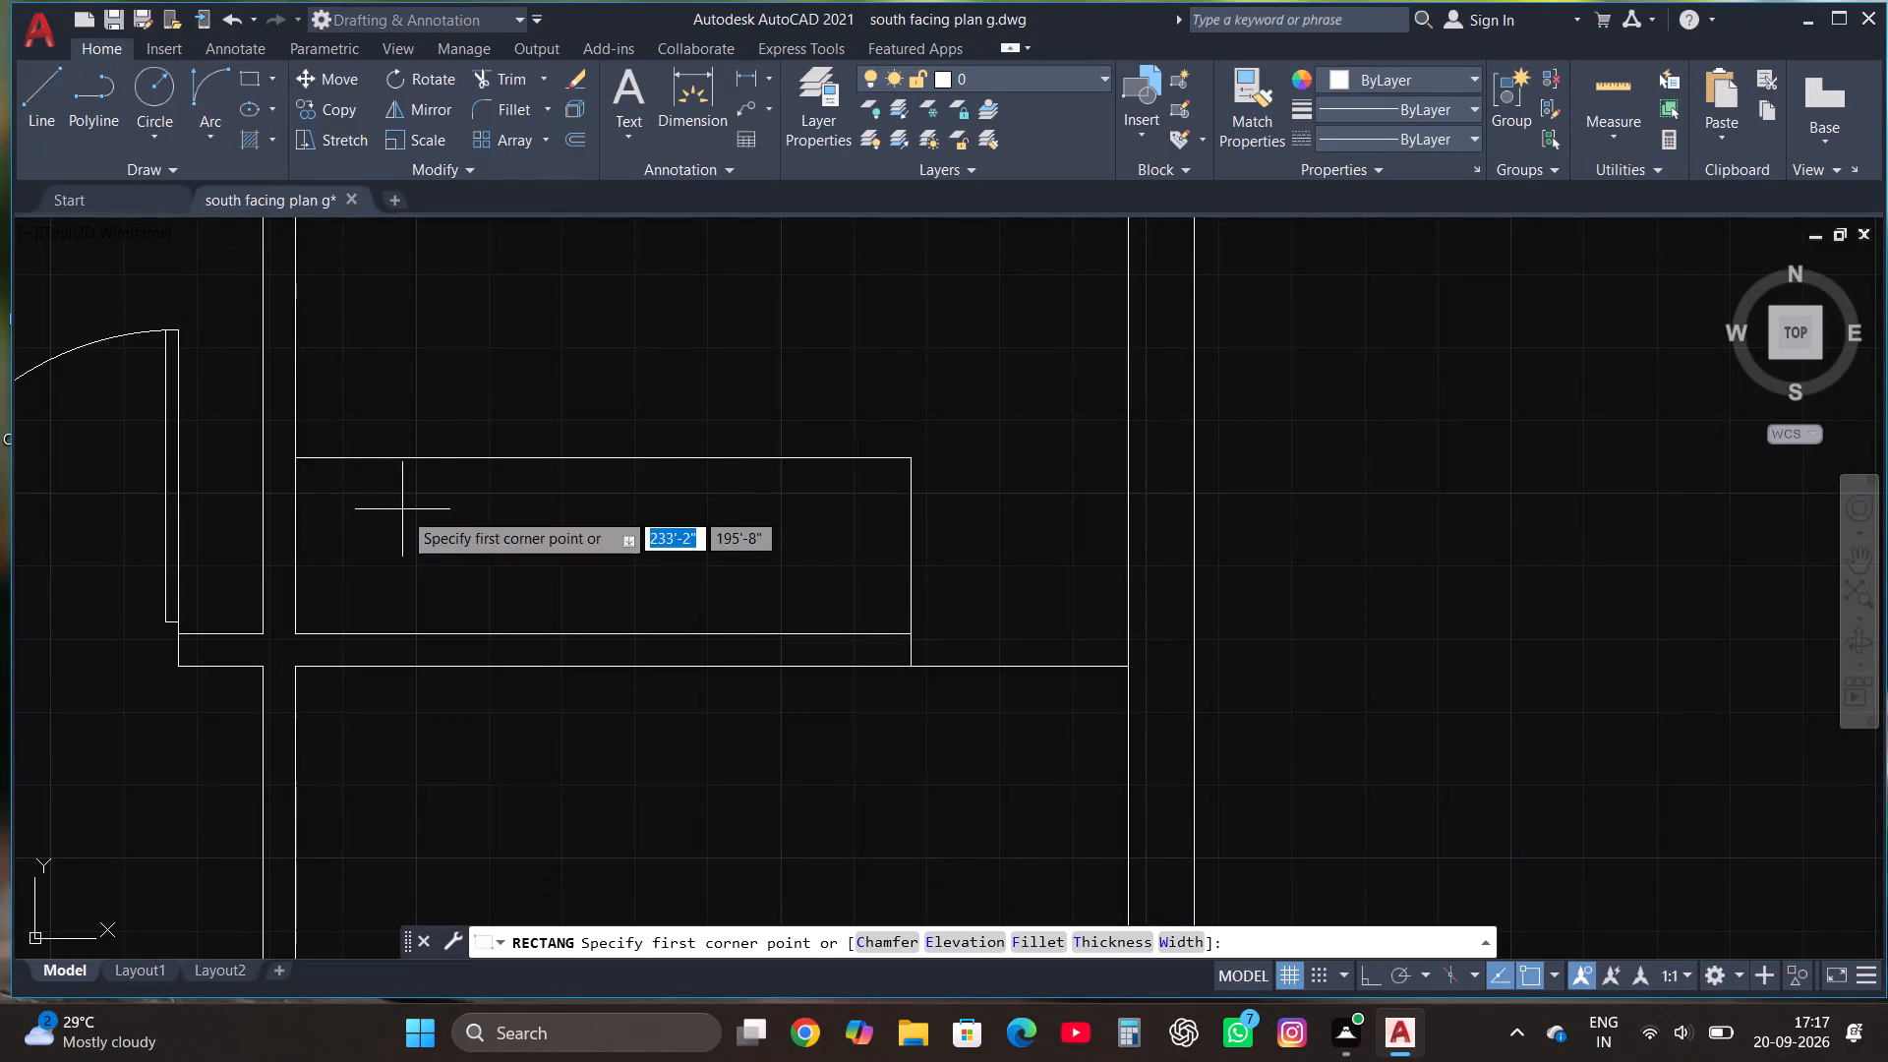
{"action": "scroll", "coordinate": [415, 562], "scroll_direction": "up", "scroll_amount": 1}
{"action": "left_click", "coordinate": [384, 648]}
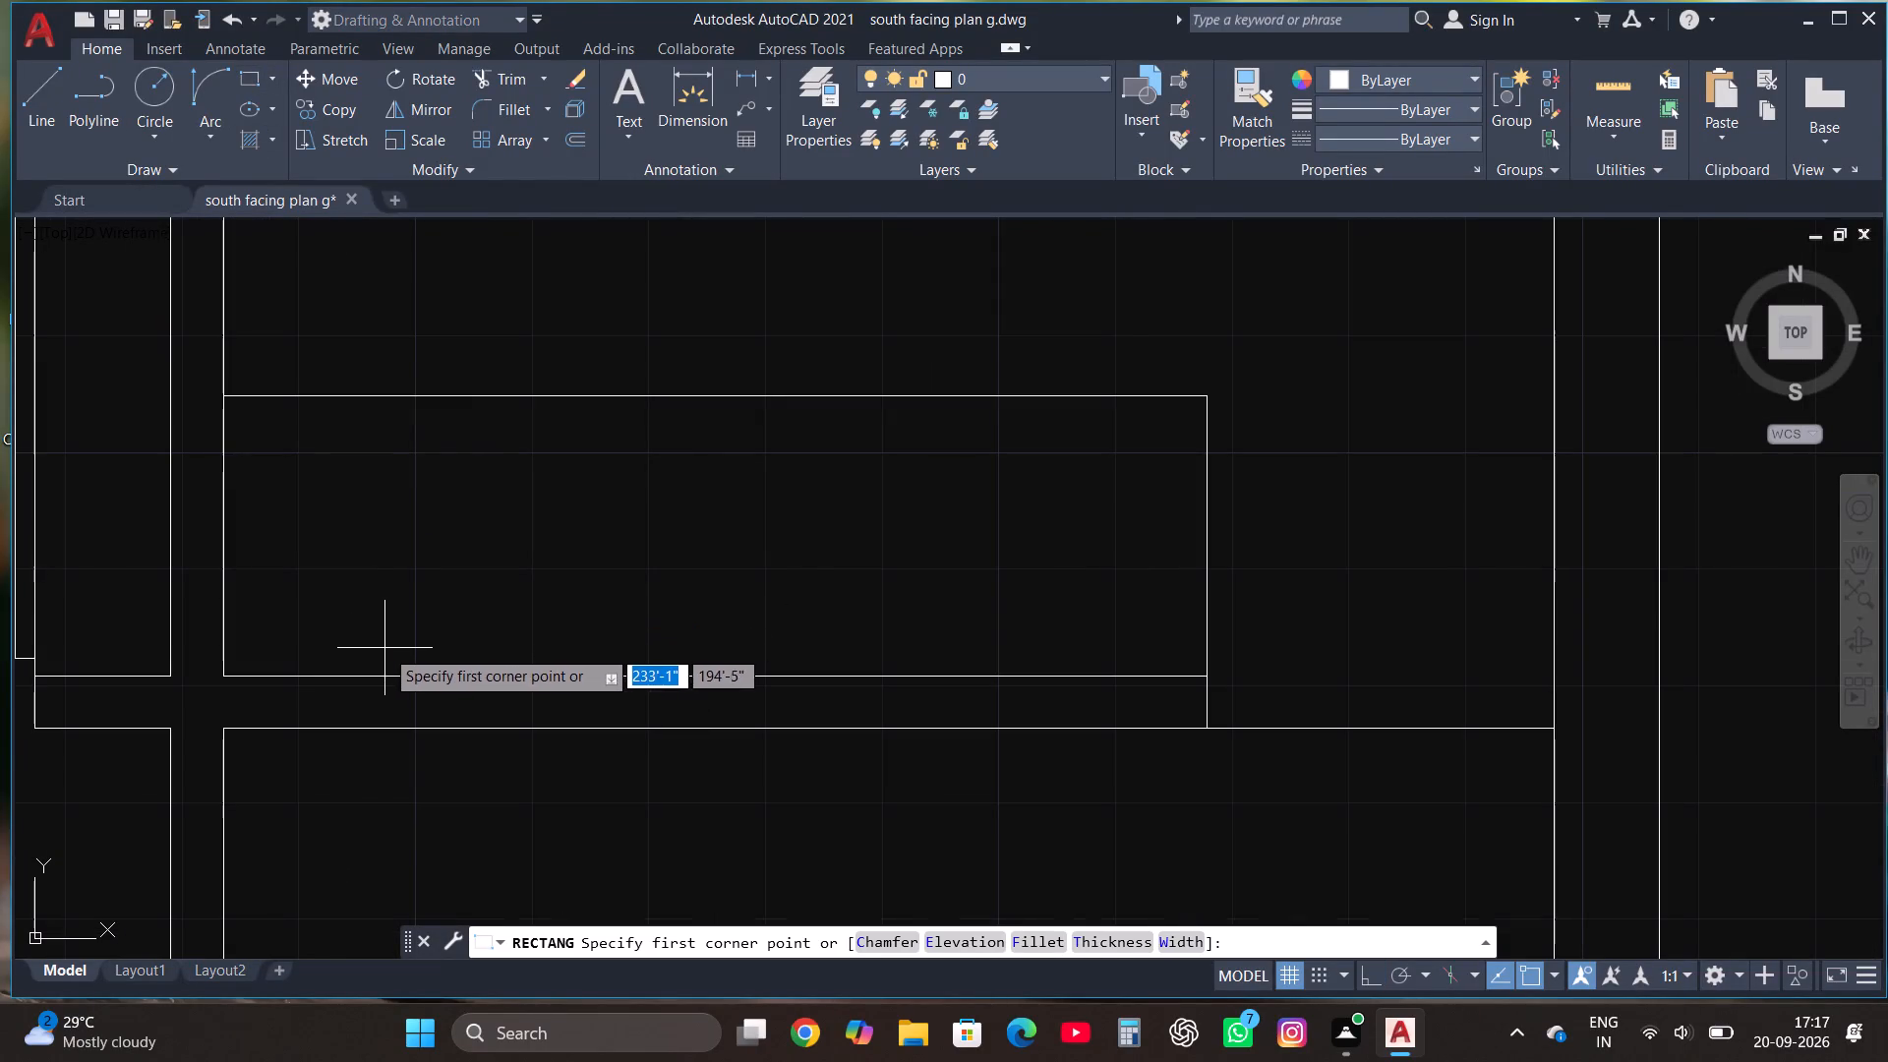
{"action": "left_click", "coordinate": [691, 453]}
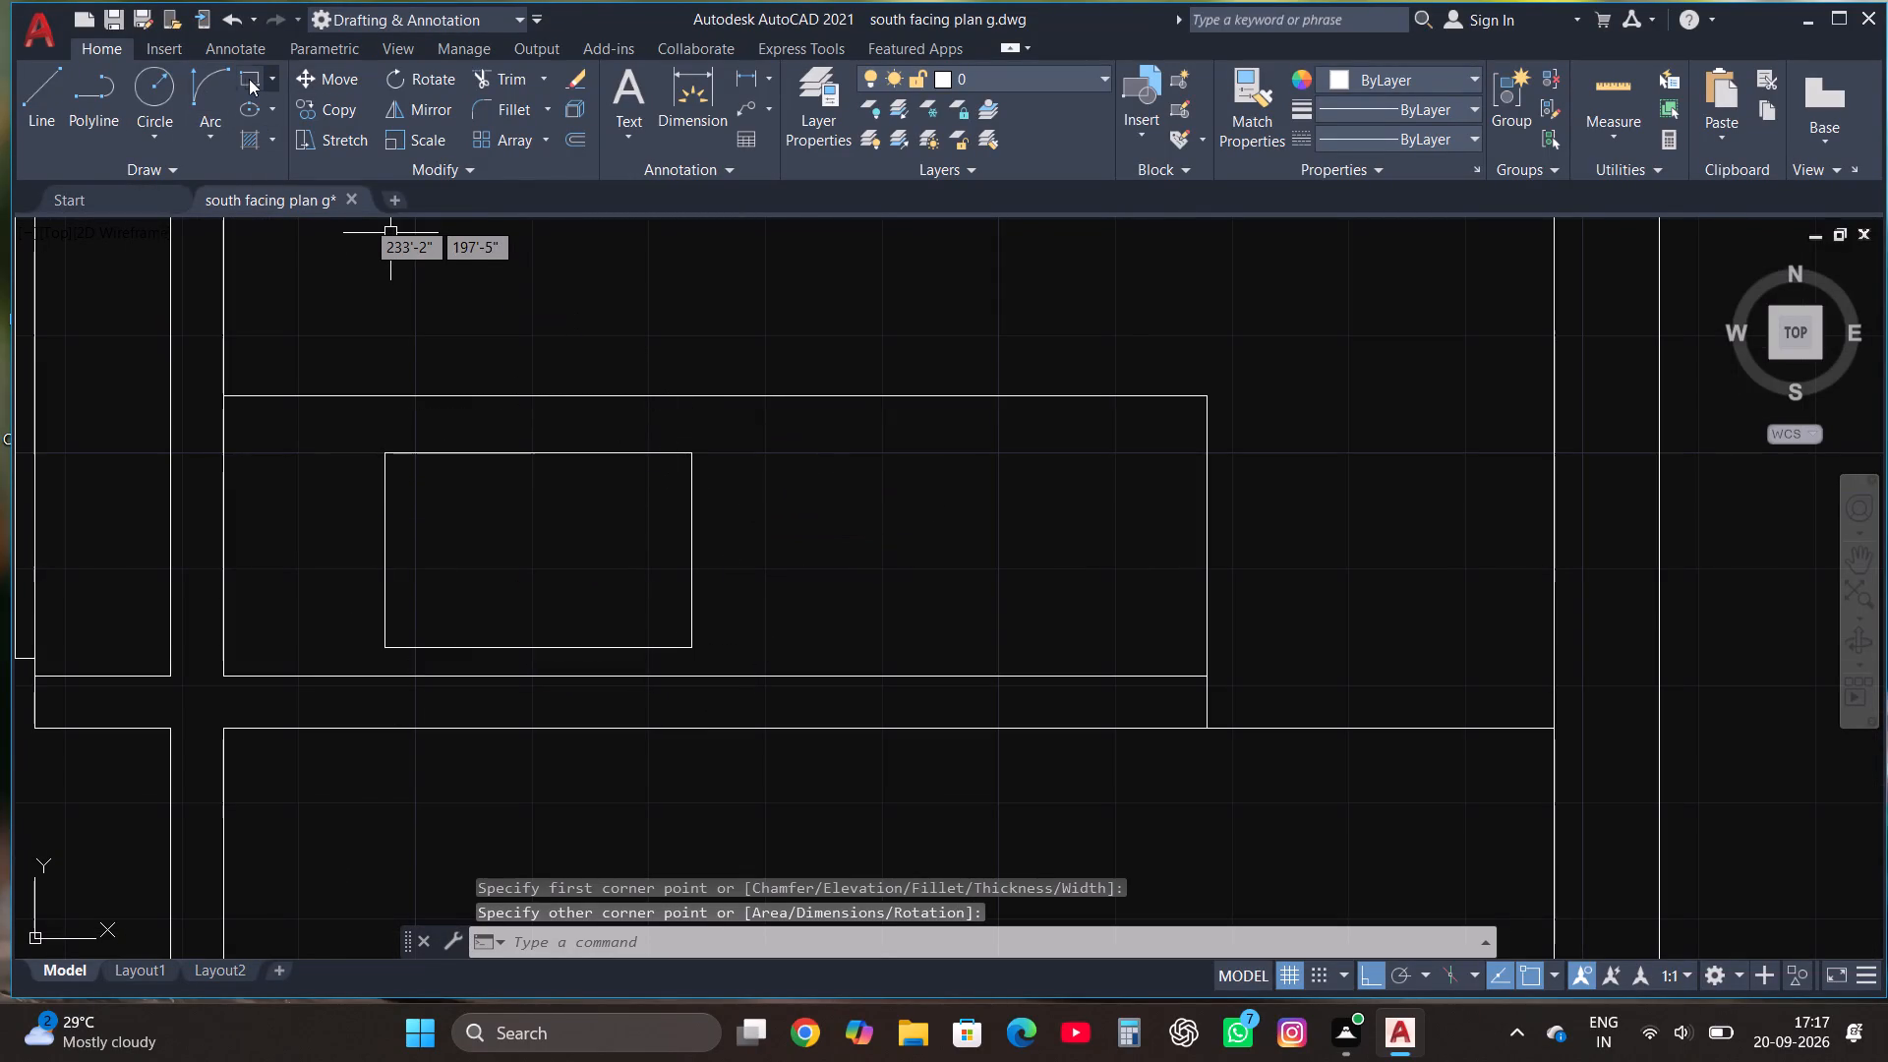
Draw a second, slightly larger rectangle inside the eastern end of the counter.
{"action": "left_click", "coordinate": [240, 81]}
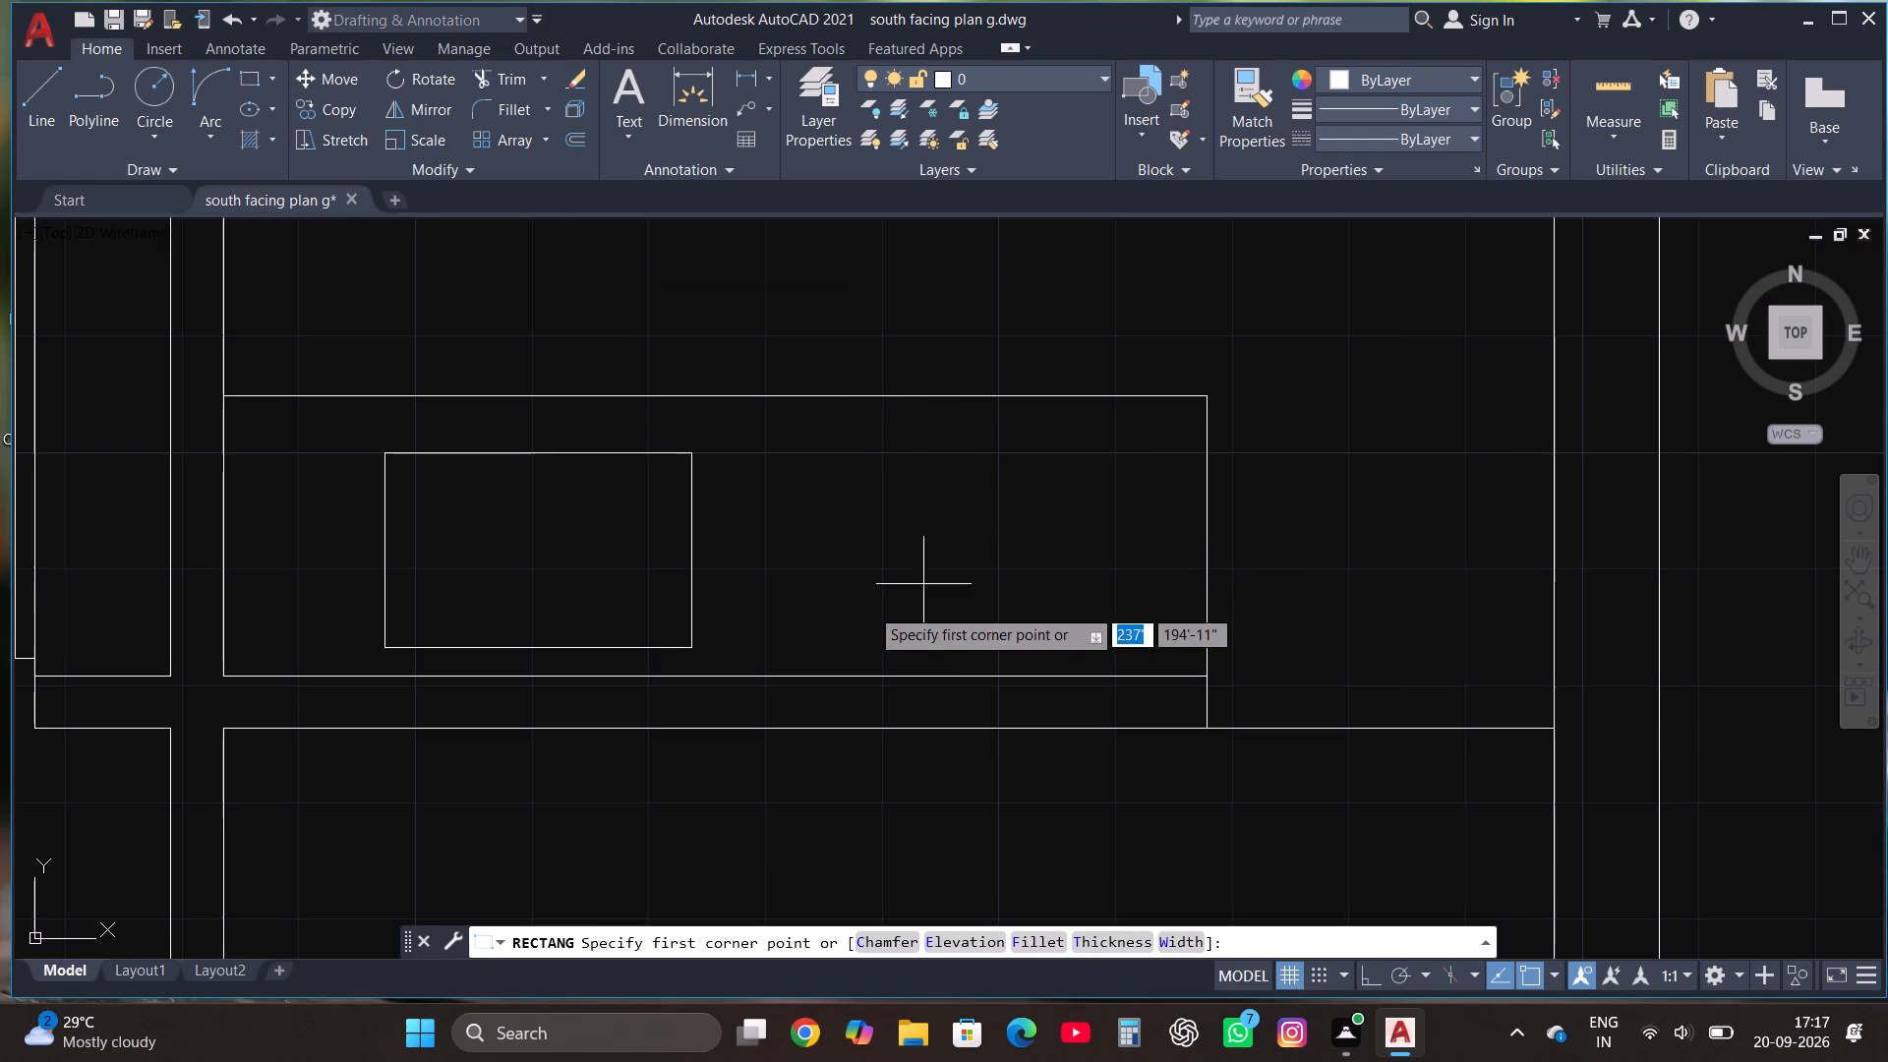
{"action": "left_click", "coordinate": [847, 637]}
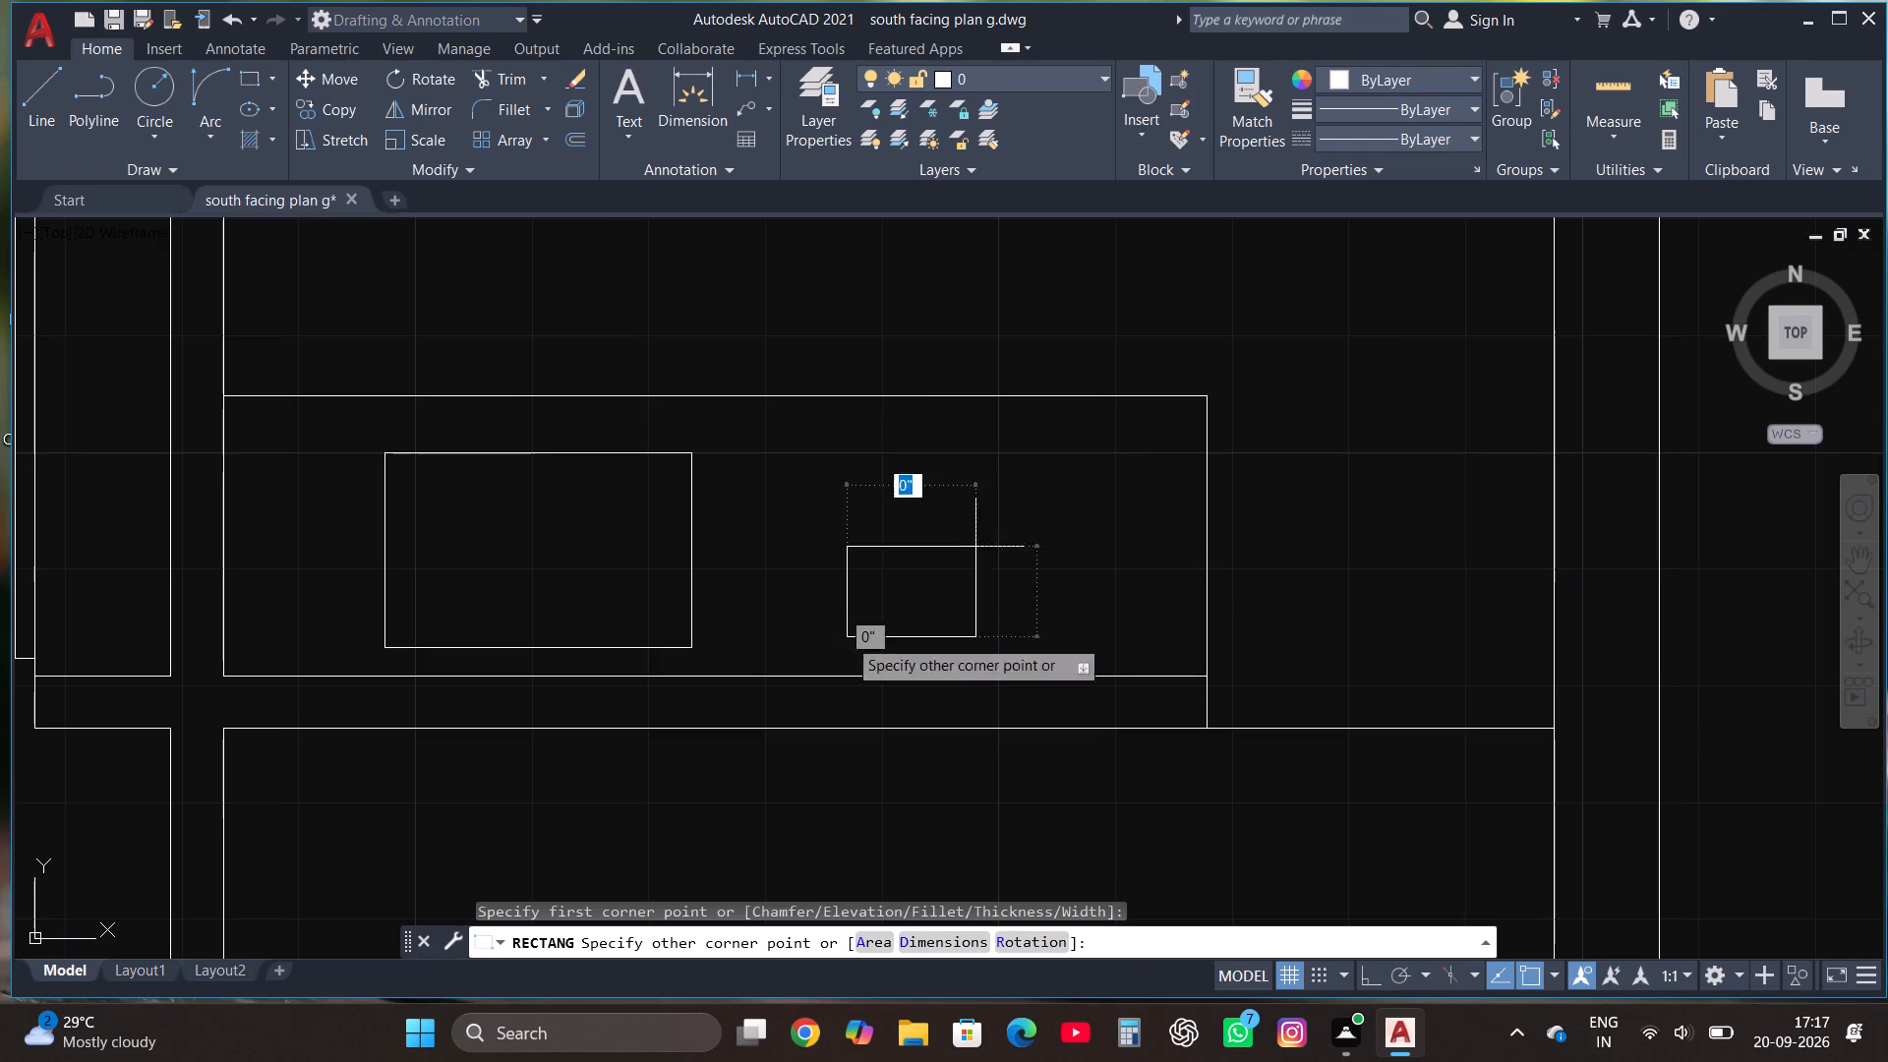
{"action": "left_click", "coordinate": [1182, 418]}
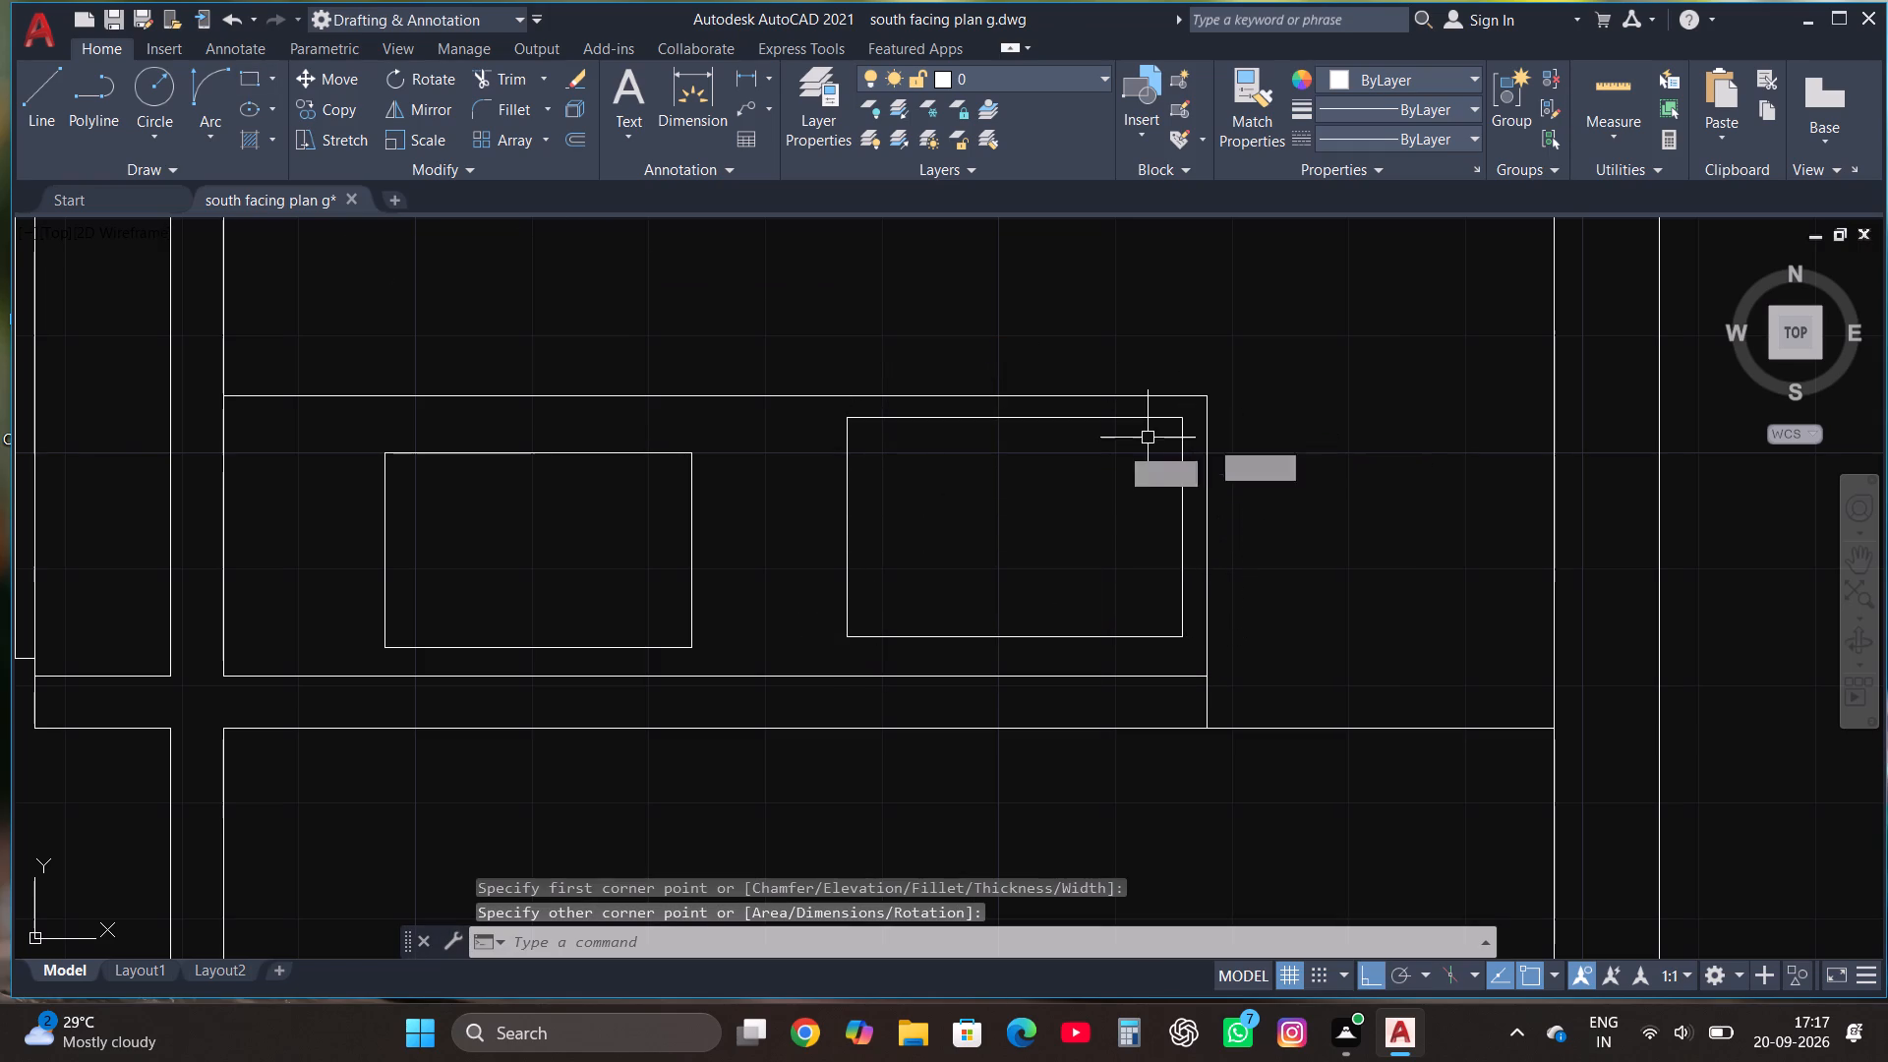
Draw a horizontal line across the stove rectangle near its north edge and trim the part extending past the east side.
{"action": "scroll", "coordinate": [588, 563], "scroll_direction": "up", "scroll_amount": 1}
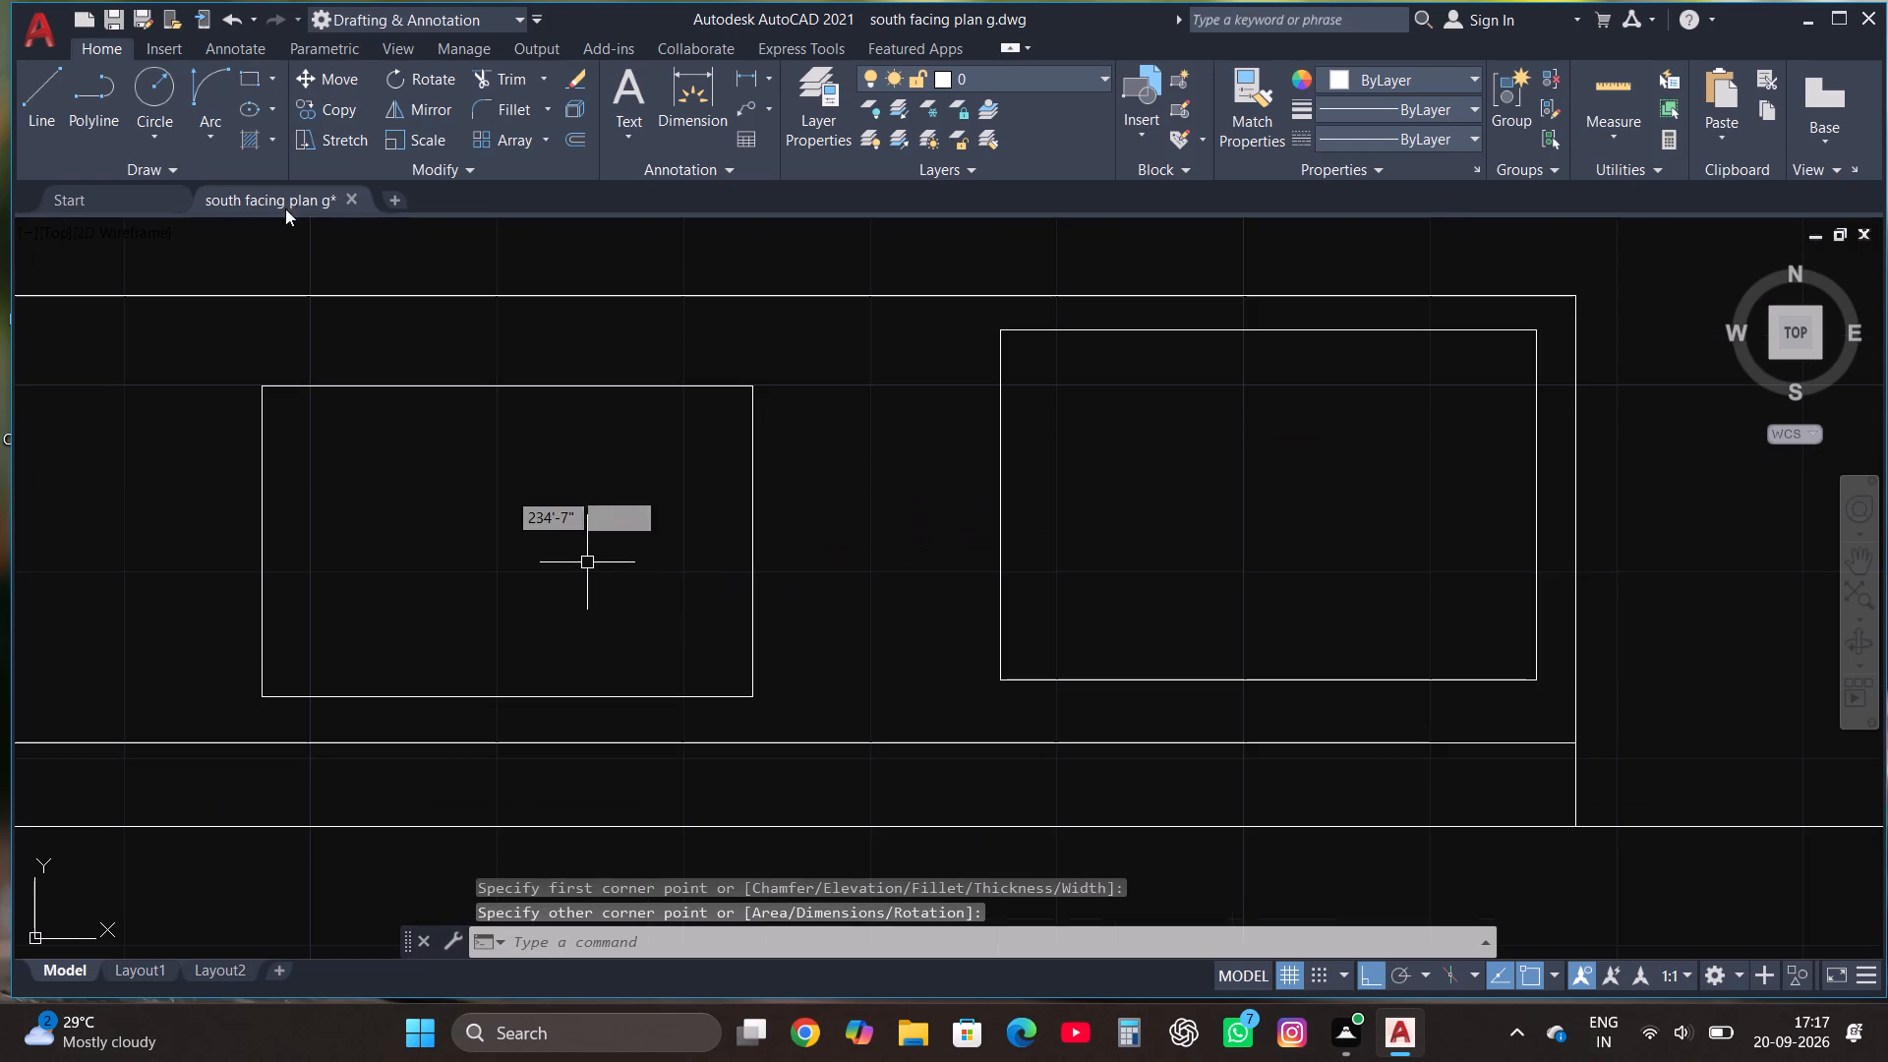
{"action": "left_click", "coordinate": [44, 95]}
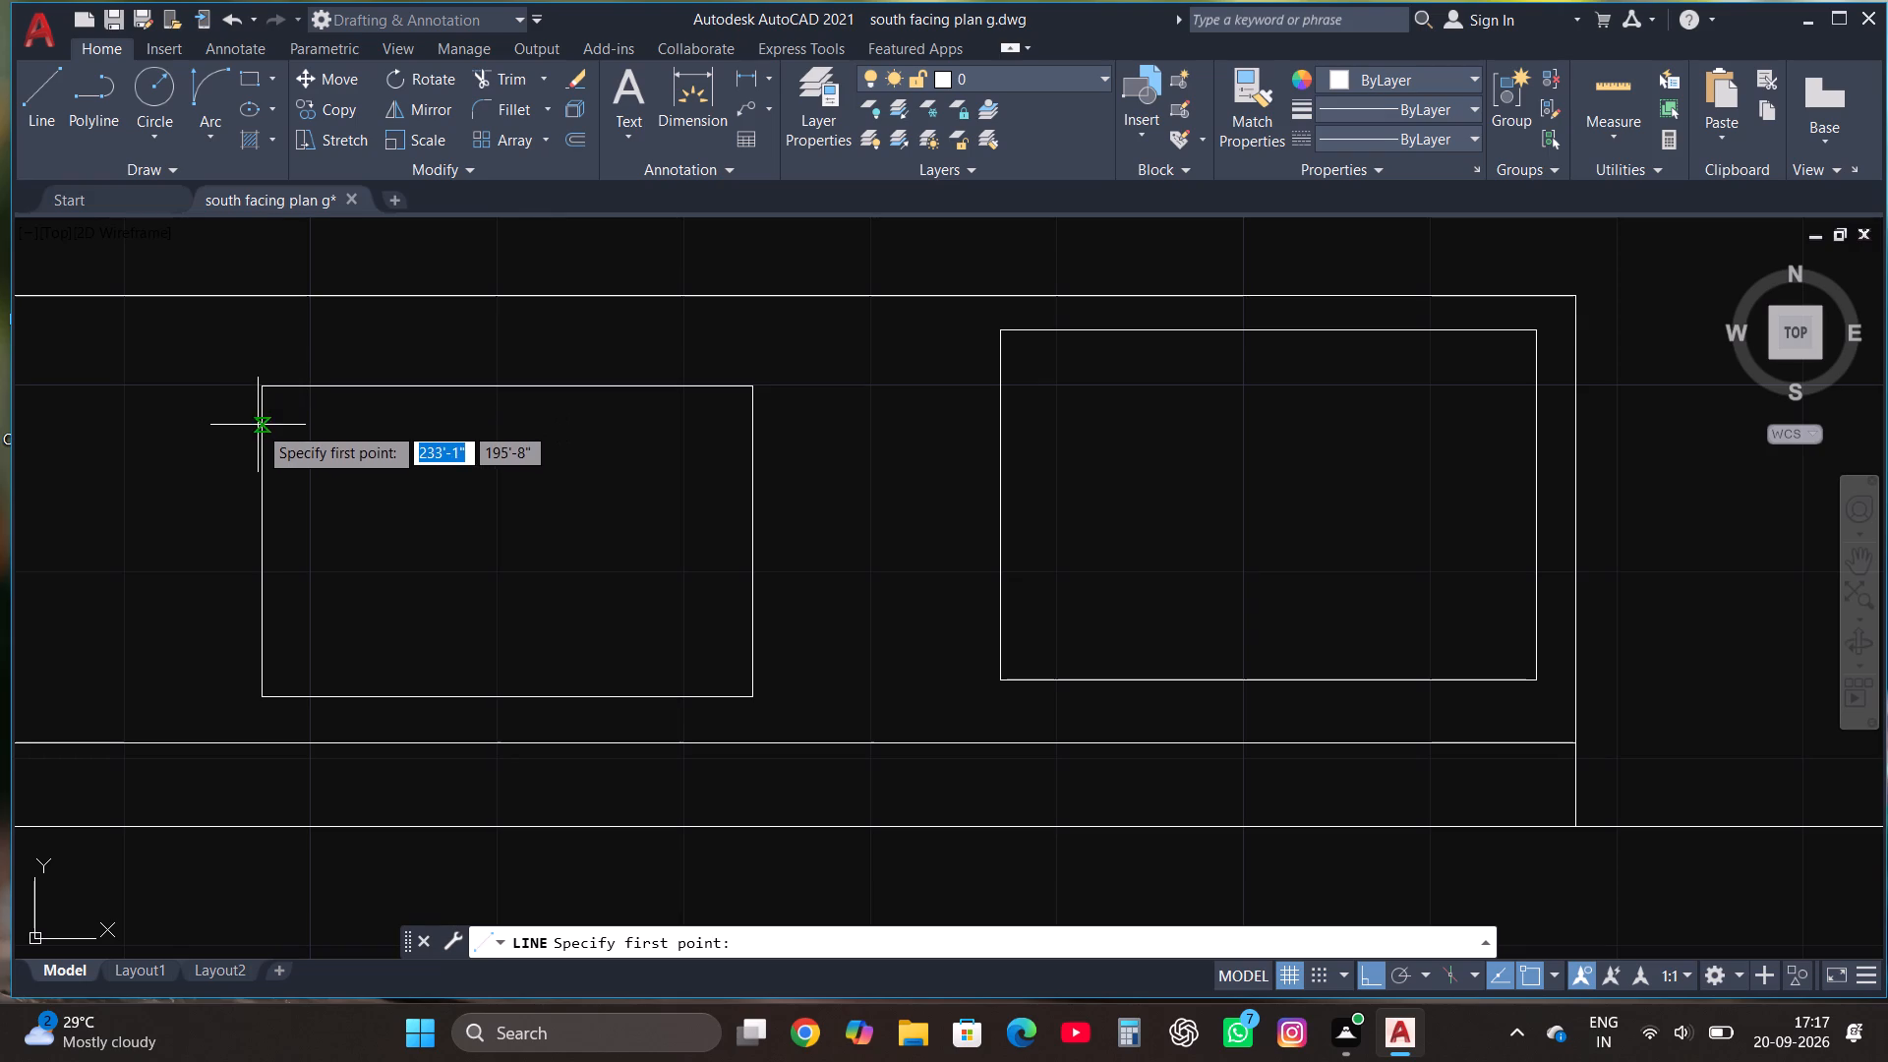
{"action": "left_click", "coordinate": [261, 438]}
{"action": "left_click", "coordinate": [784, 441]}
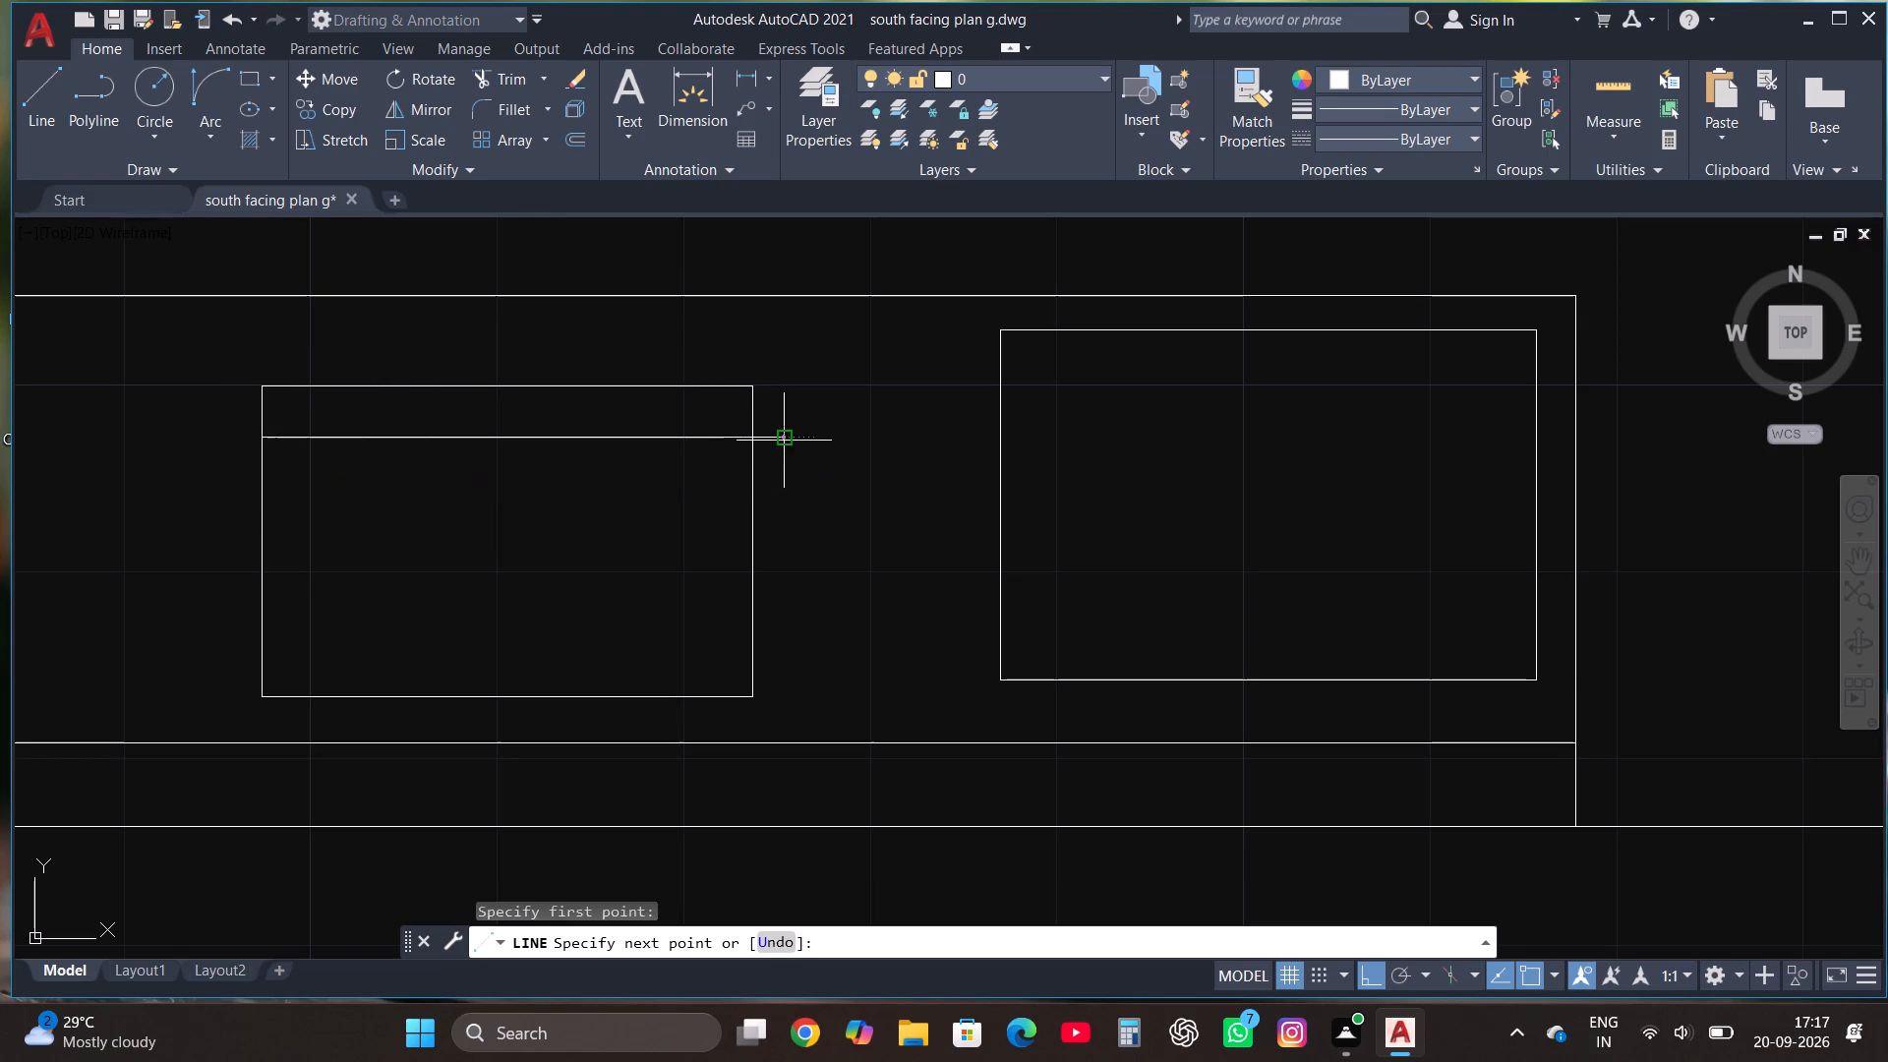
{"action": "key", "text": "Escape"}
{"action": "left_click", "coordinate": [517, 83]}
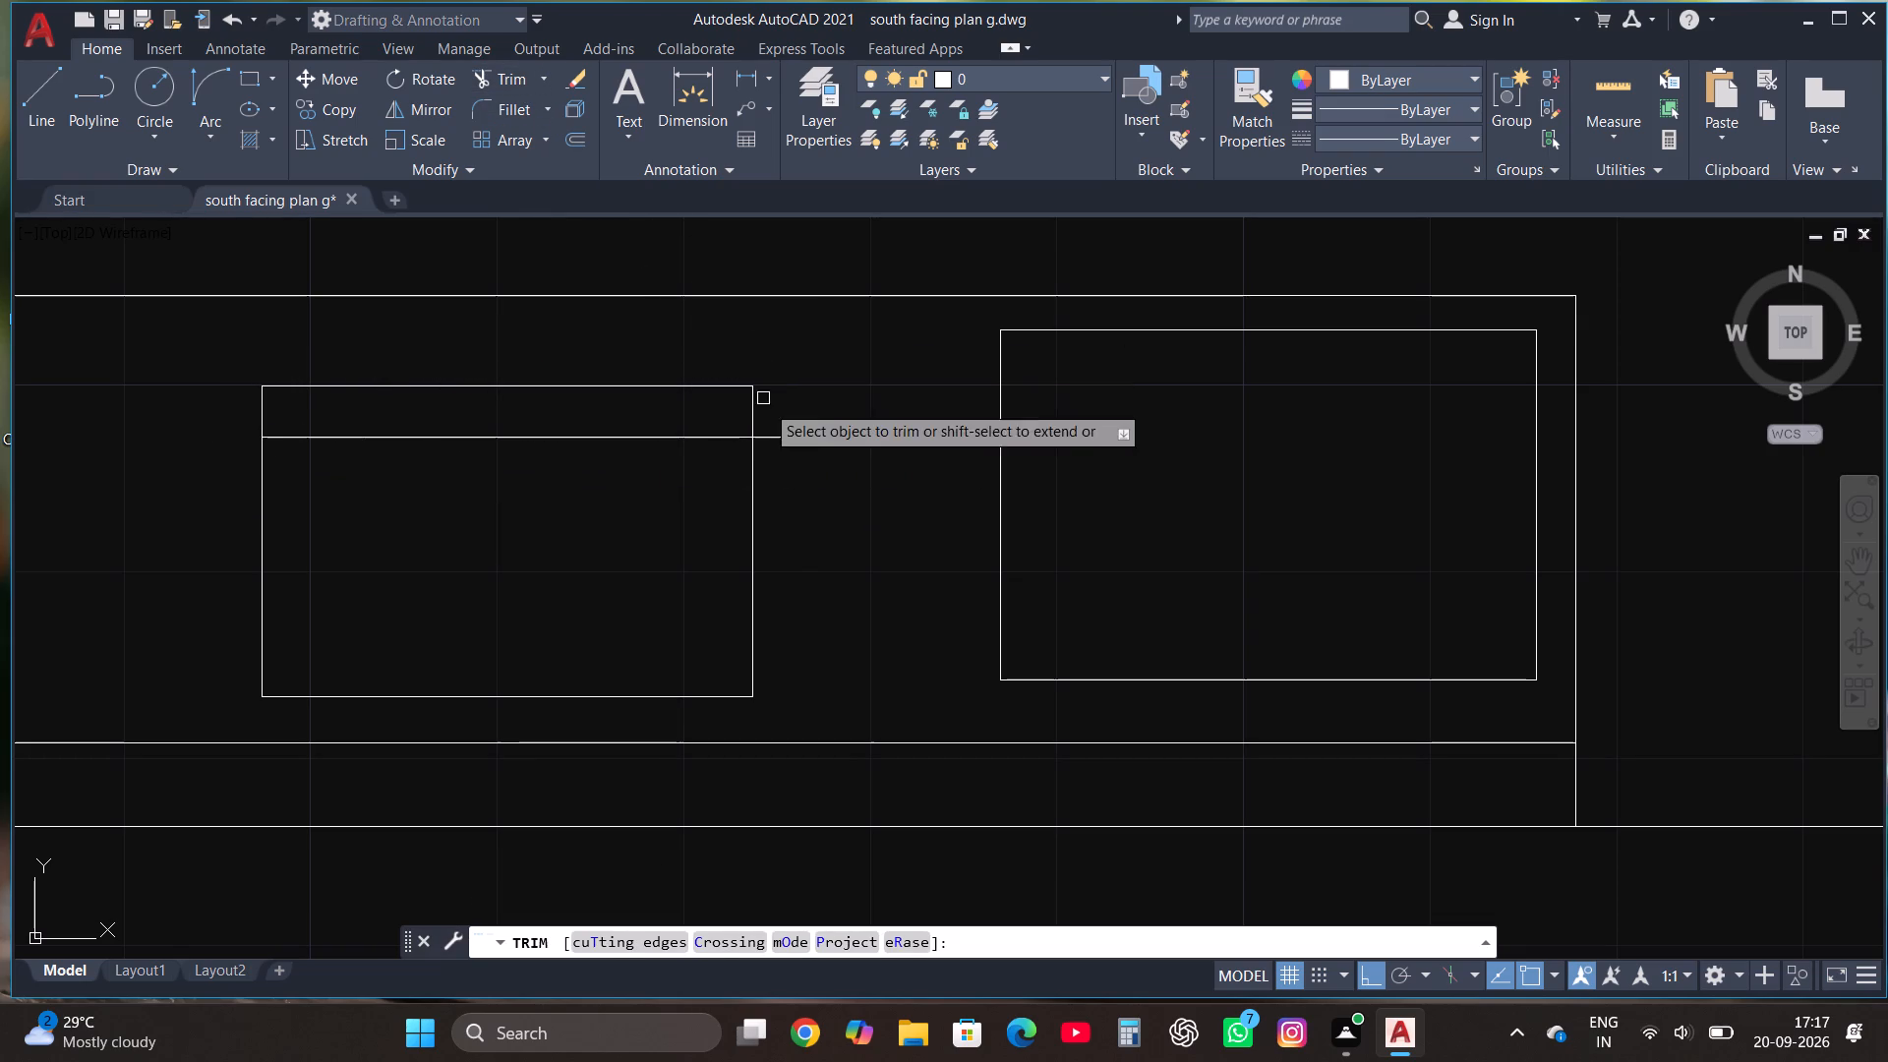
{"action": "left_click", "coordinate": [778, 434]}
{"action": "key", "text": "Escape"}
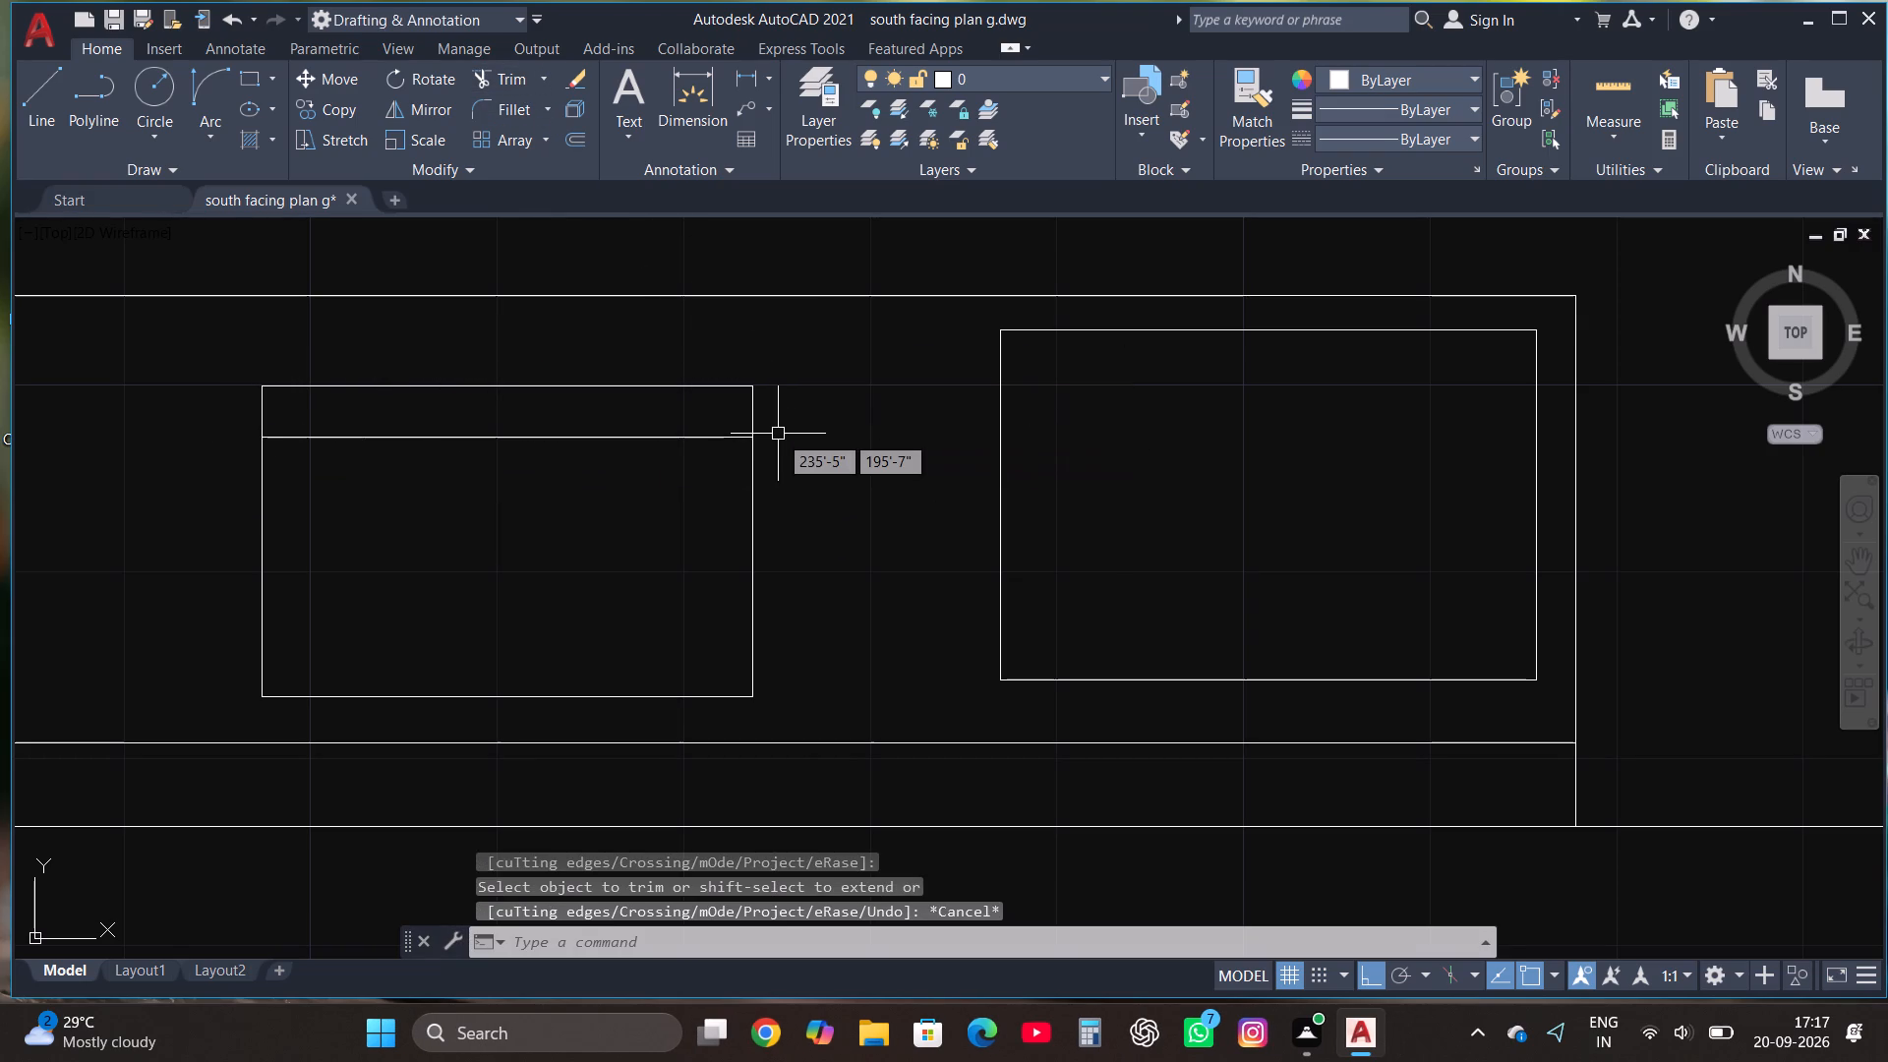
Draw a small burner rectangle in the western half of the stove, below the horizontal line.
{"action": "left_click", "coordinate": [249, 80]}
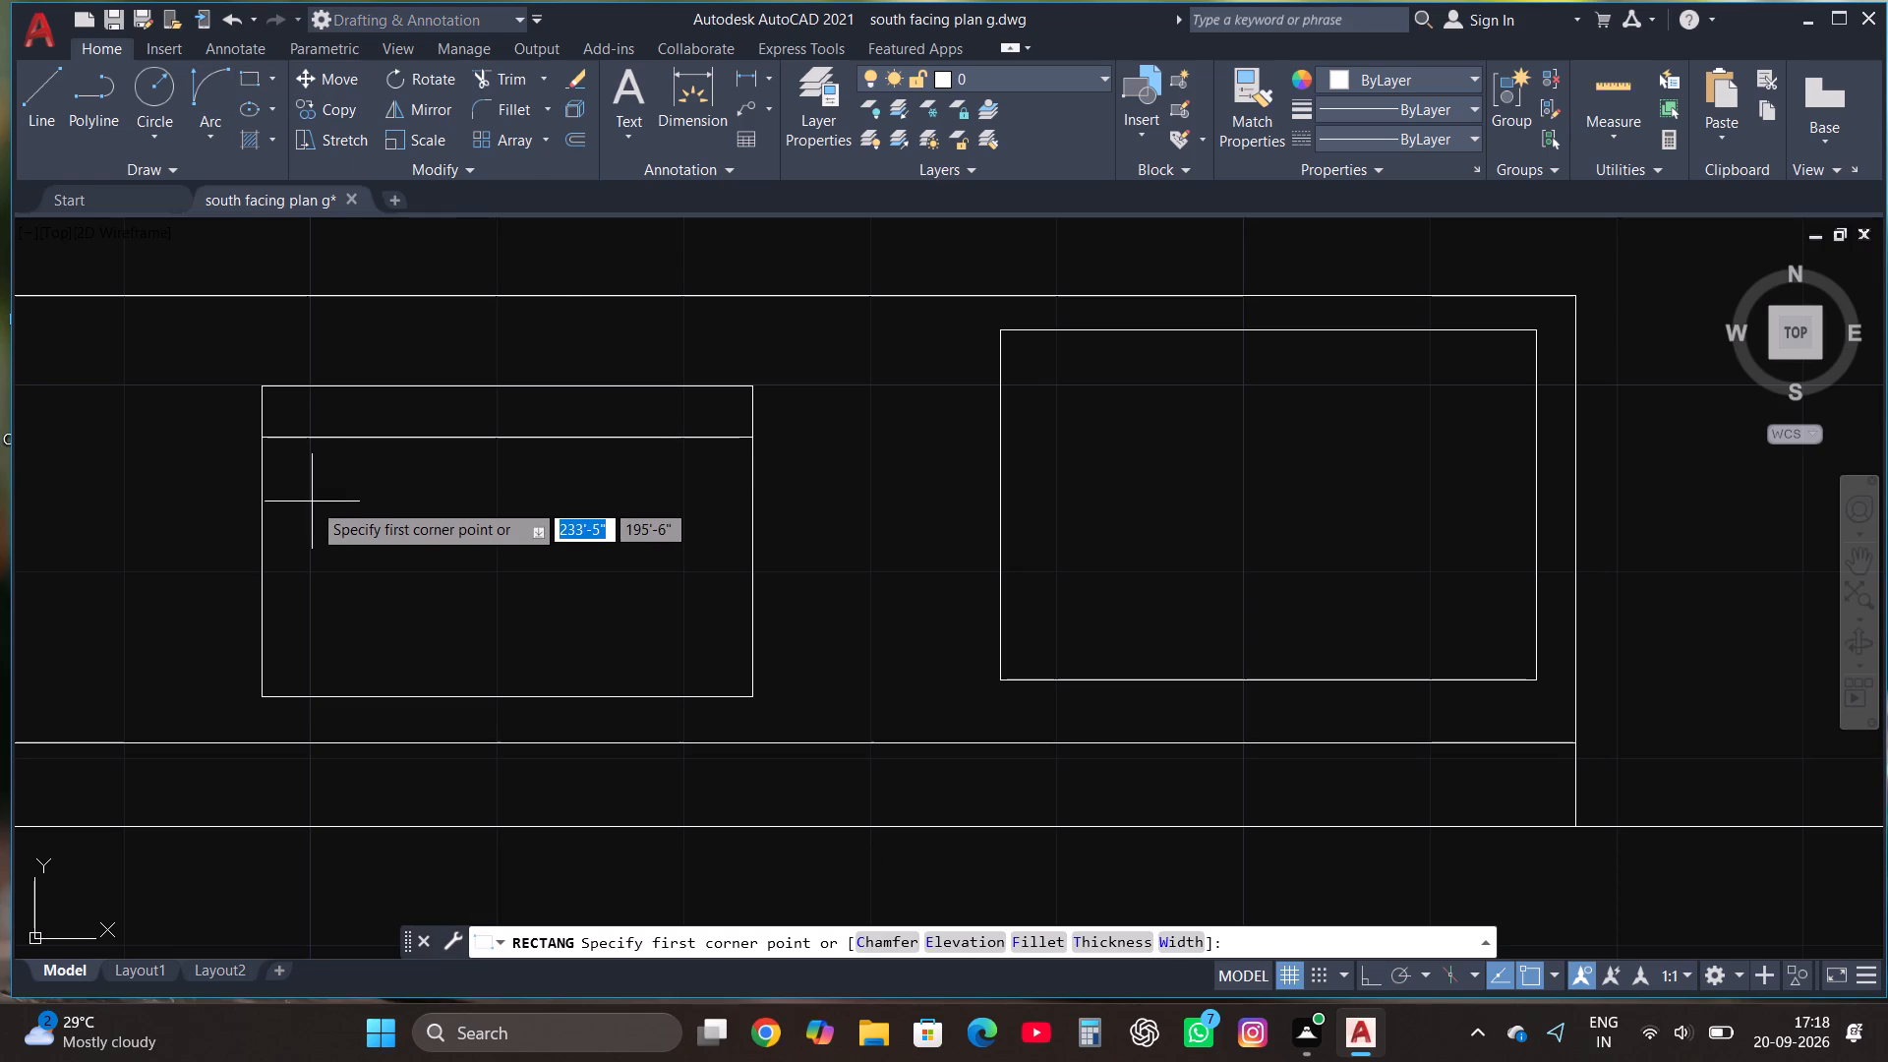
{"action": "left_click", "coordinate": [308, 489]}
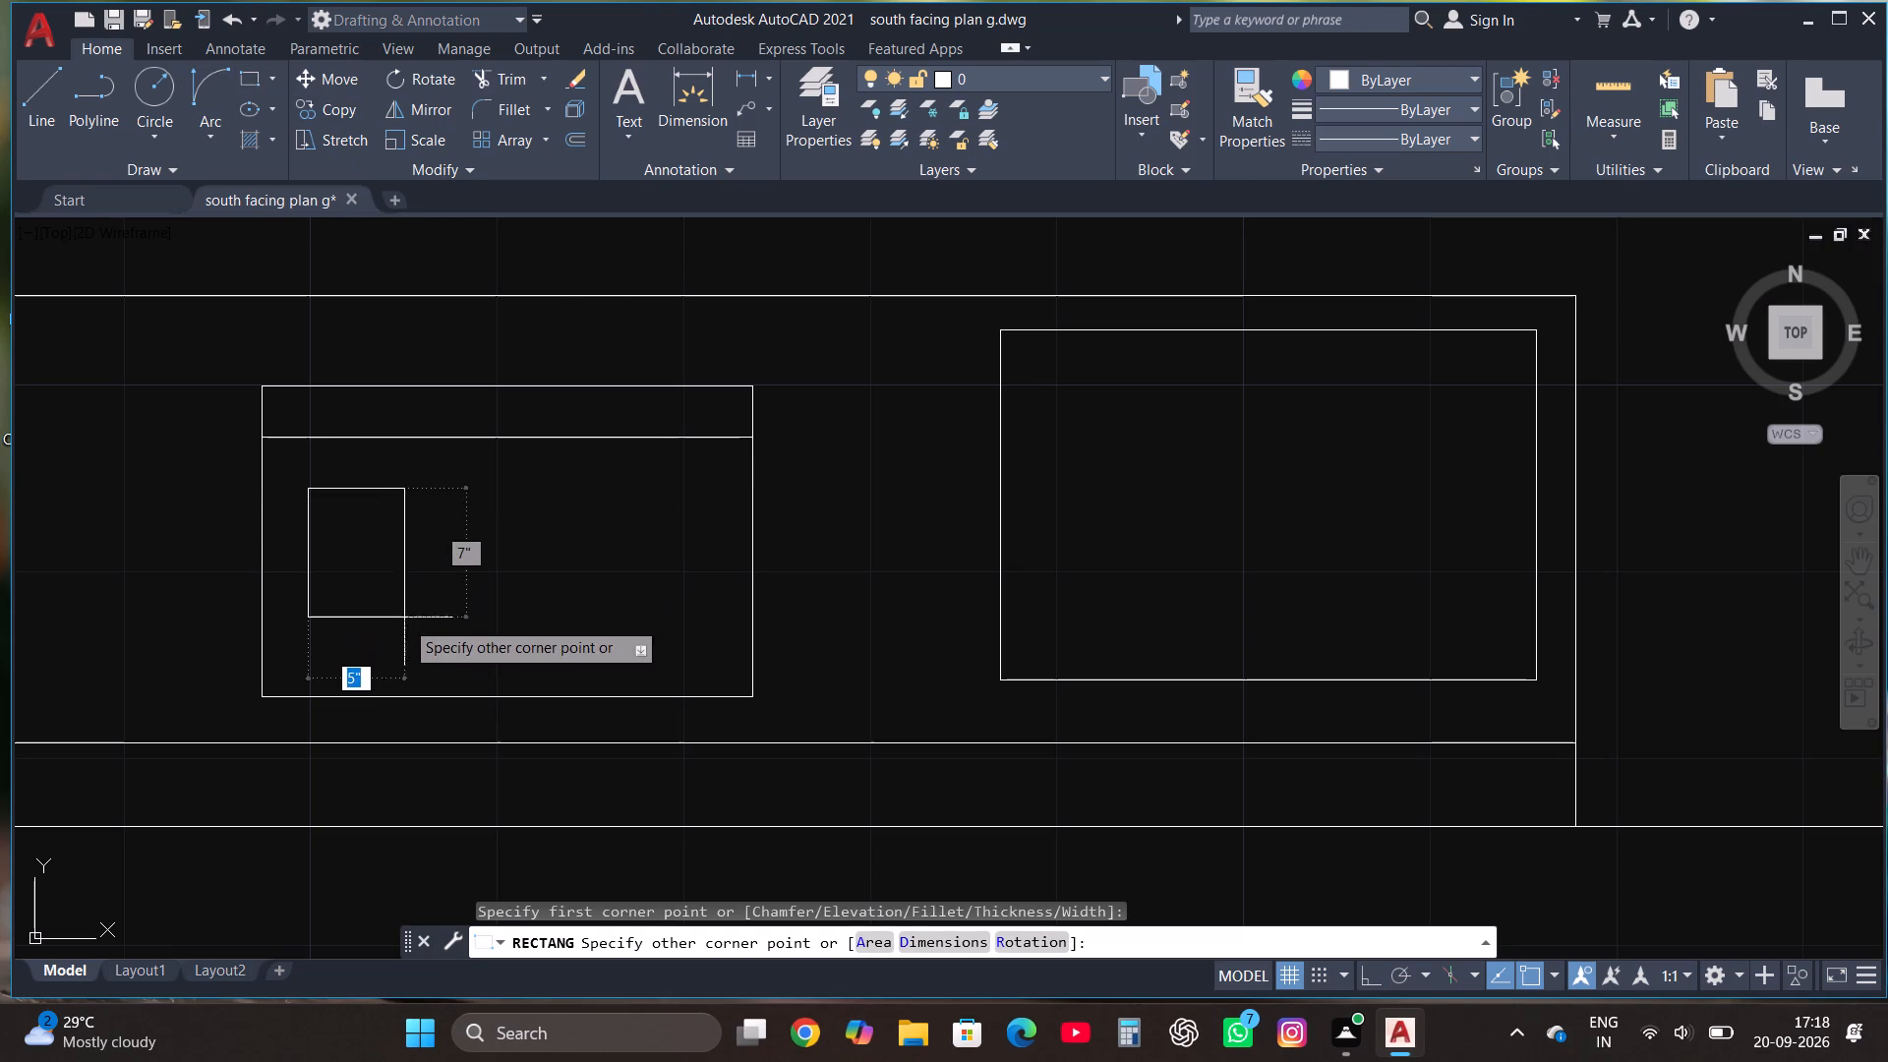
{"action": "left_click", "coordinate": [476, 640]}
Copy the burner rectangle about 11" east within the stove.
{"action": "left_click", "coordinate": [471, 604]}
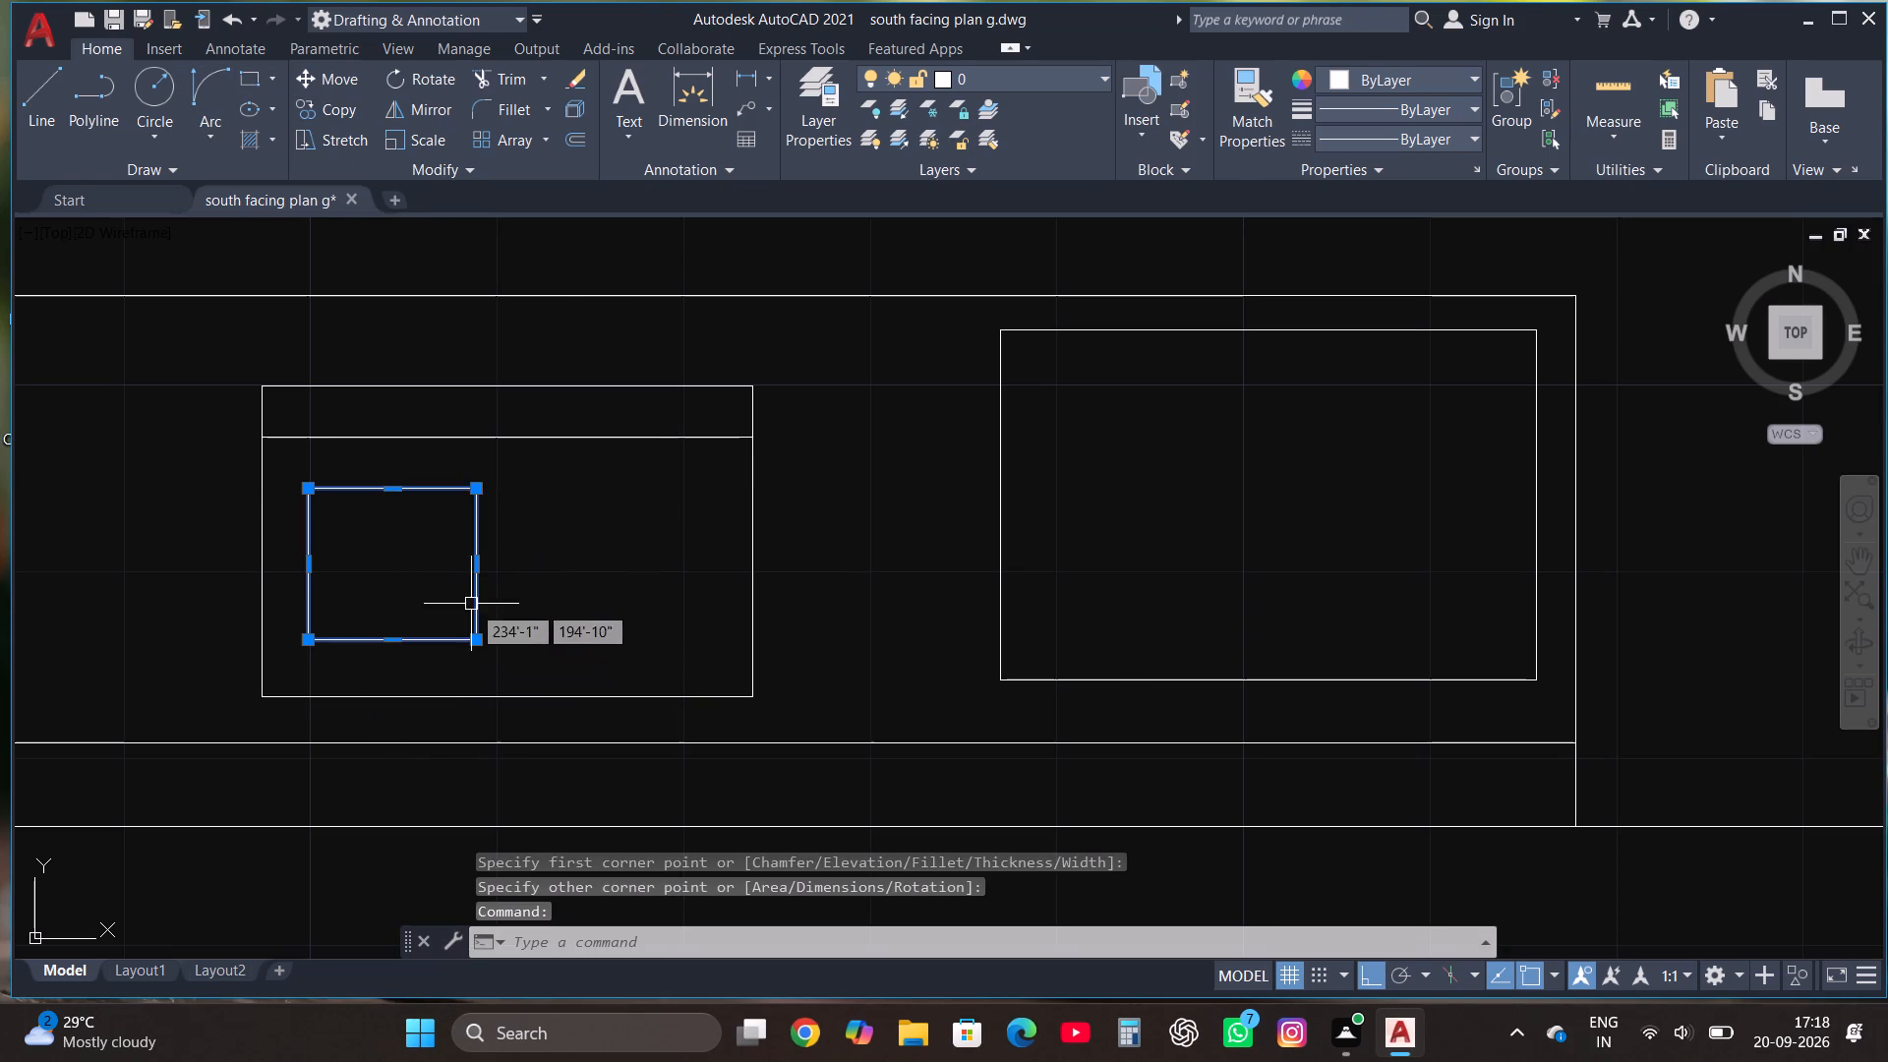
{"action": "left_click", "coordinate": [329, 103]}
{"action": "left_click", "coordinate": [394, 541]}
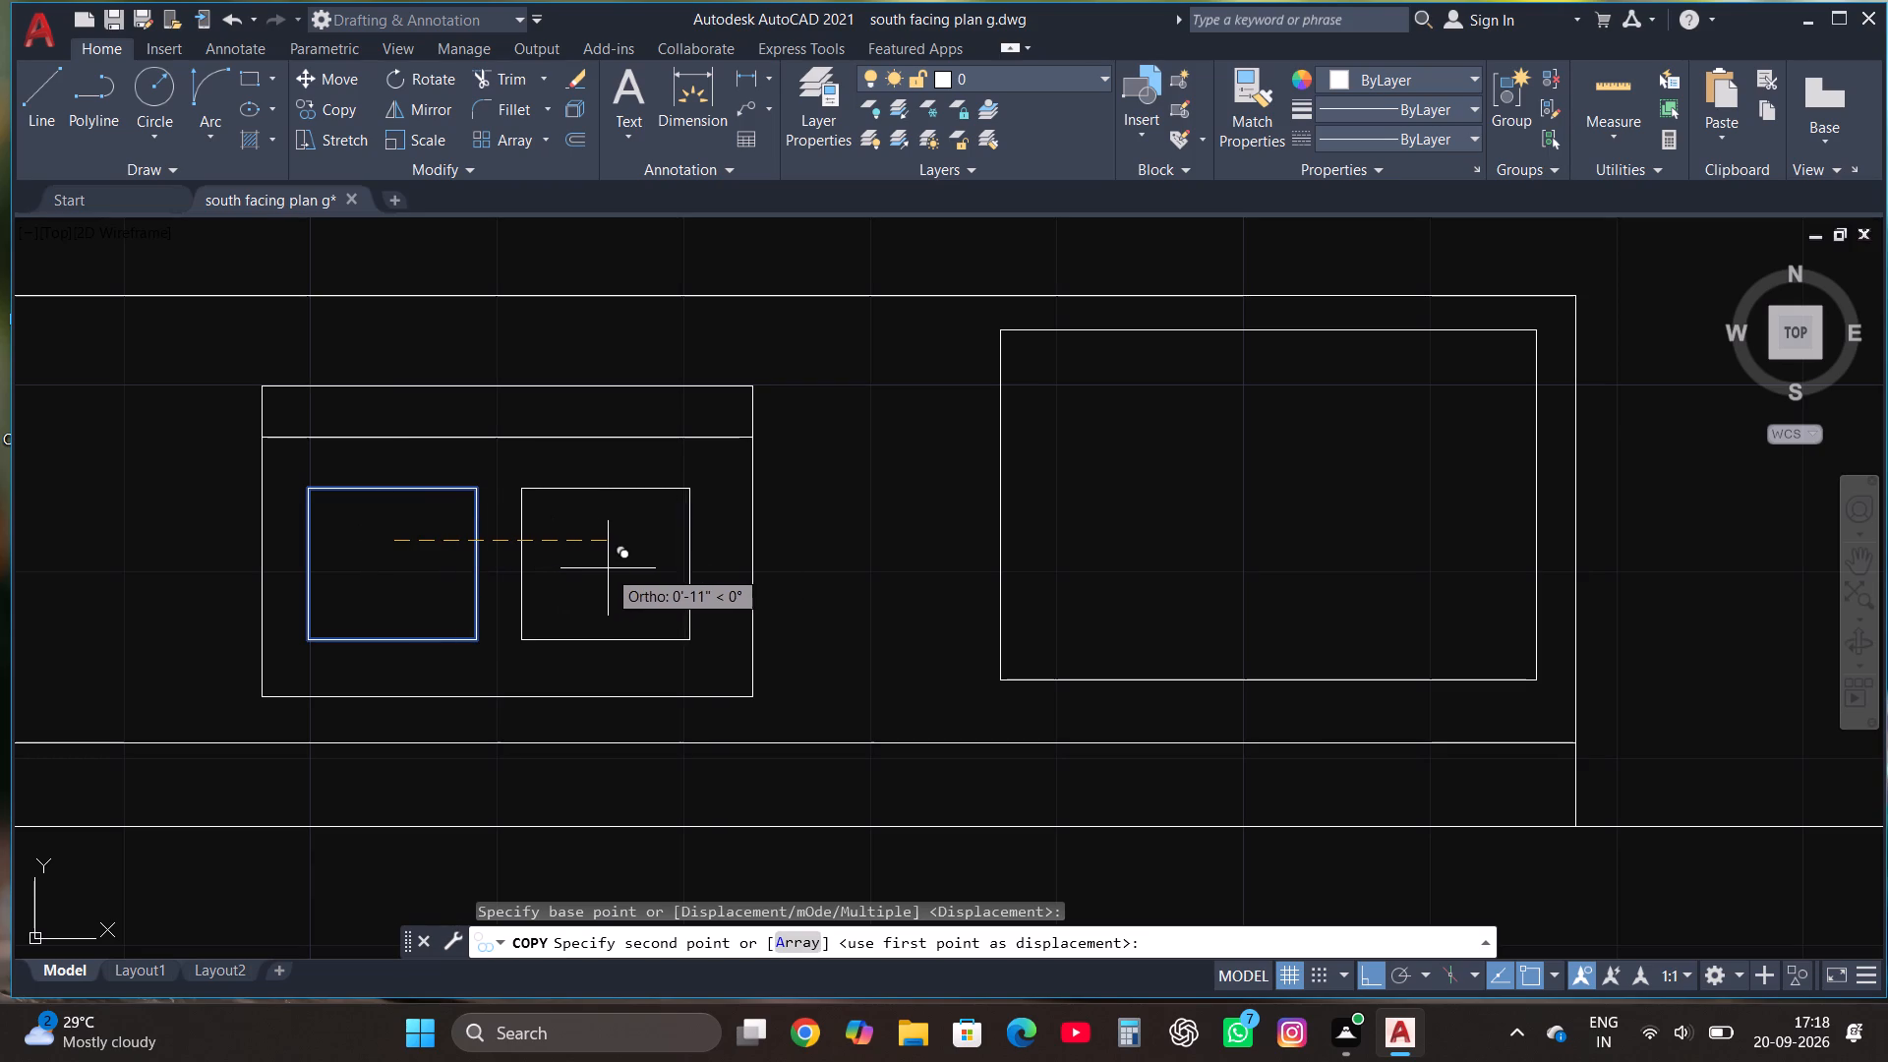
{"action": "left_click", "coordinate": [615, 568]}
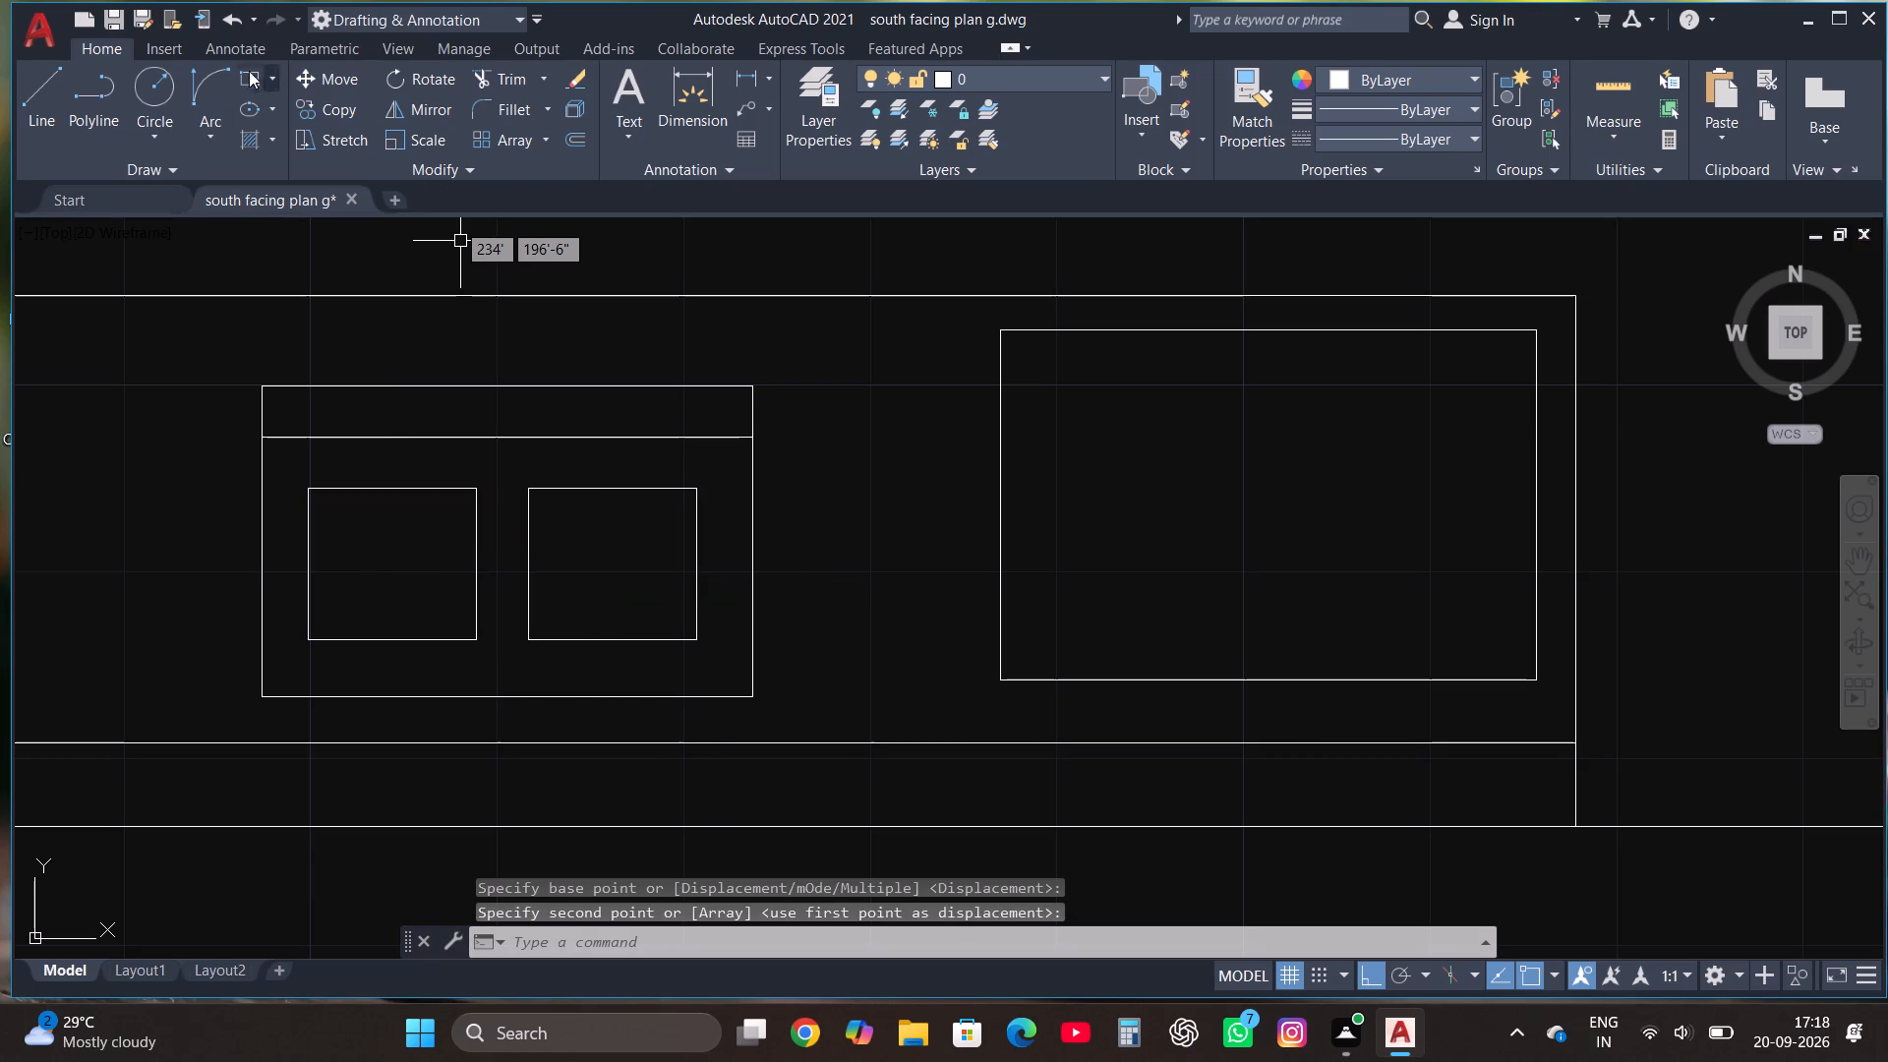
Draw a burner circle centred in the stove's western burner rectangle.
{"action": "left_click", "coordinate": [156, 82]}
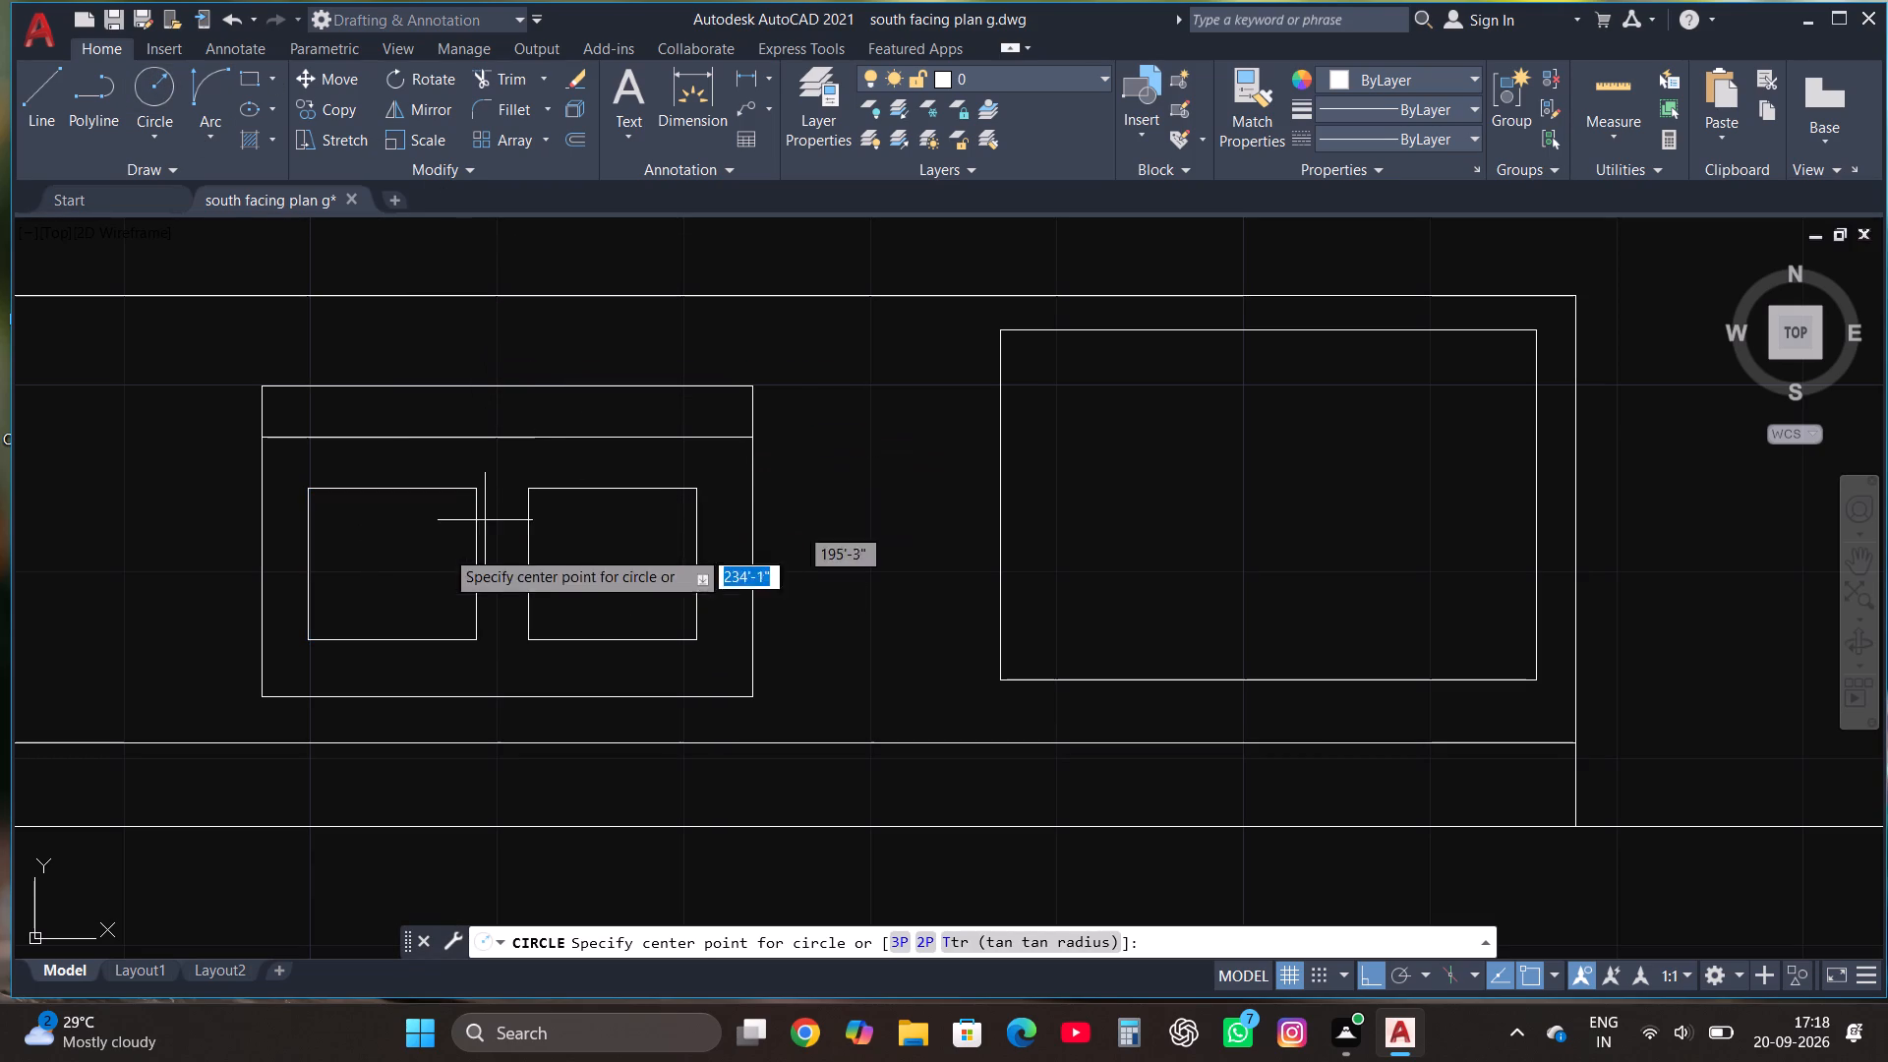
{"action": "left_click", "coordinate": [390, 563]}
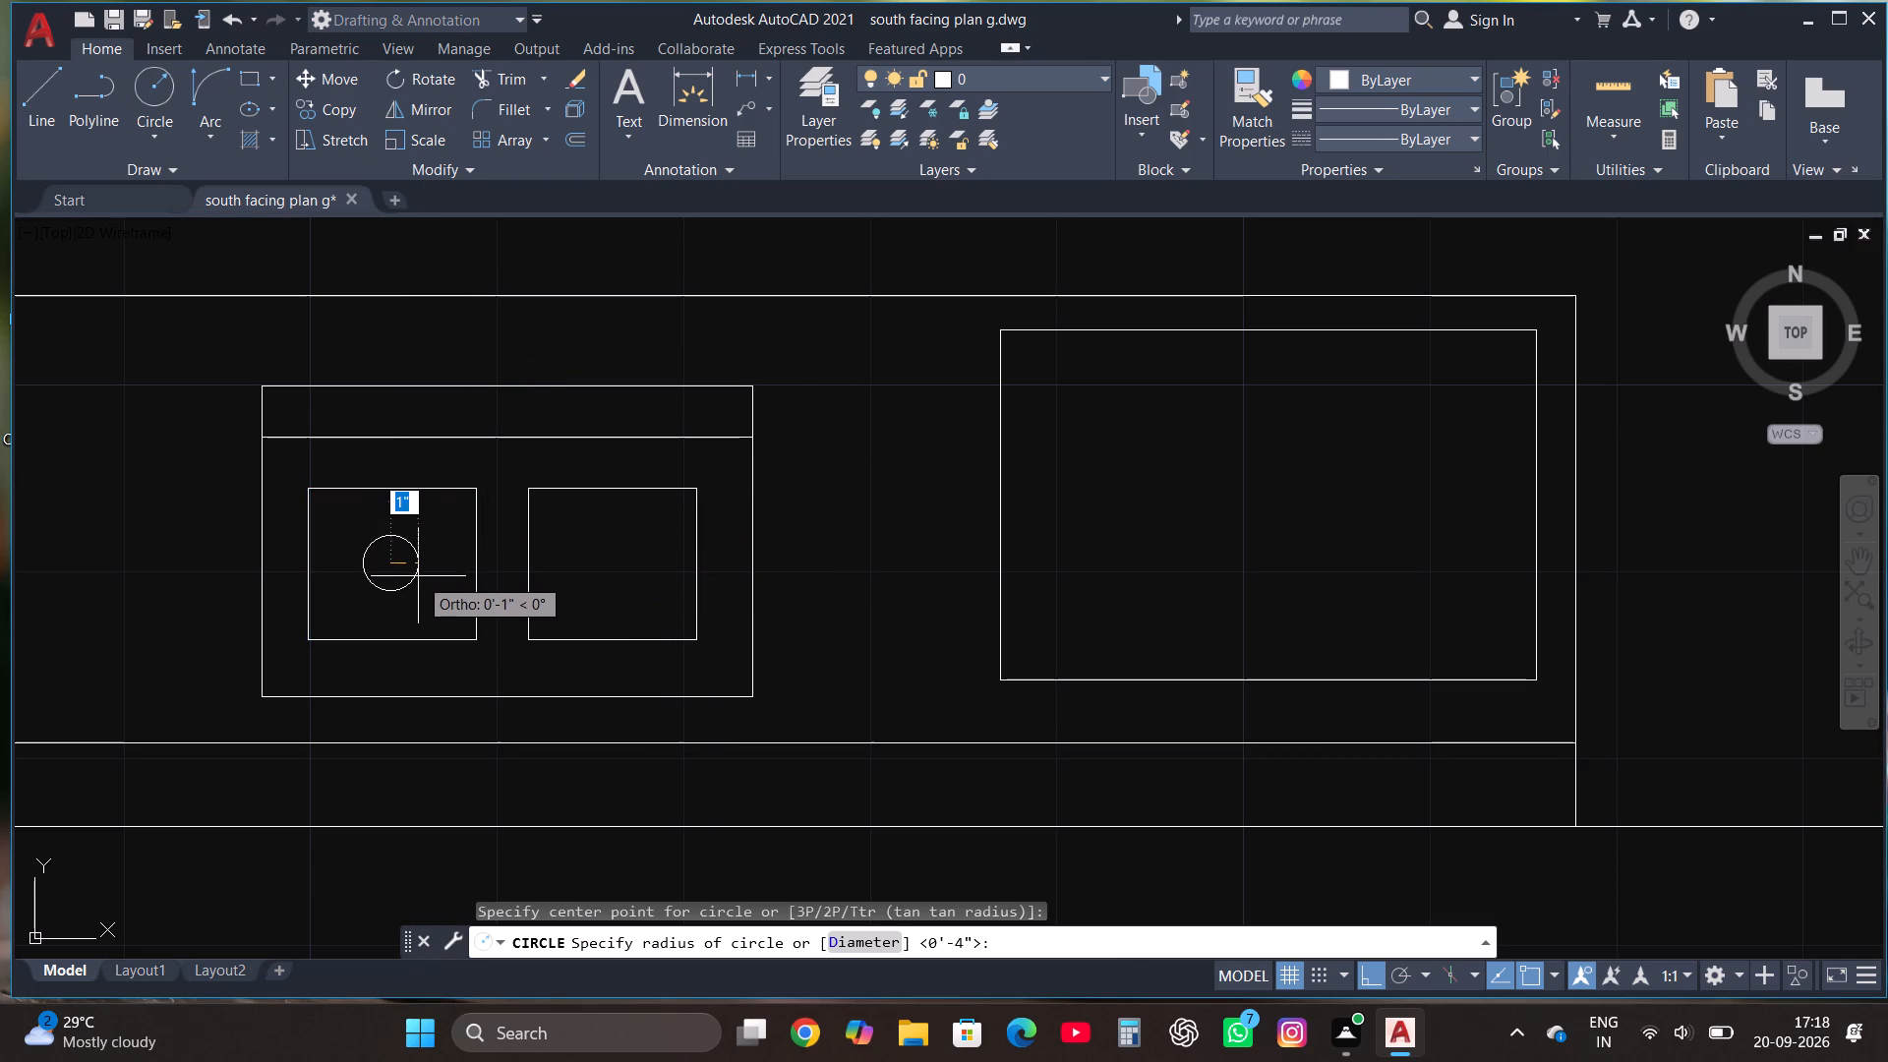
{"action": "left_click", "coordinate": [435, 592]}
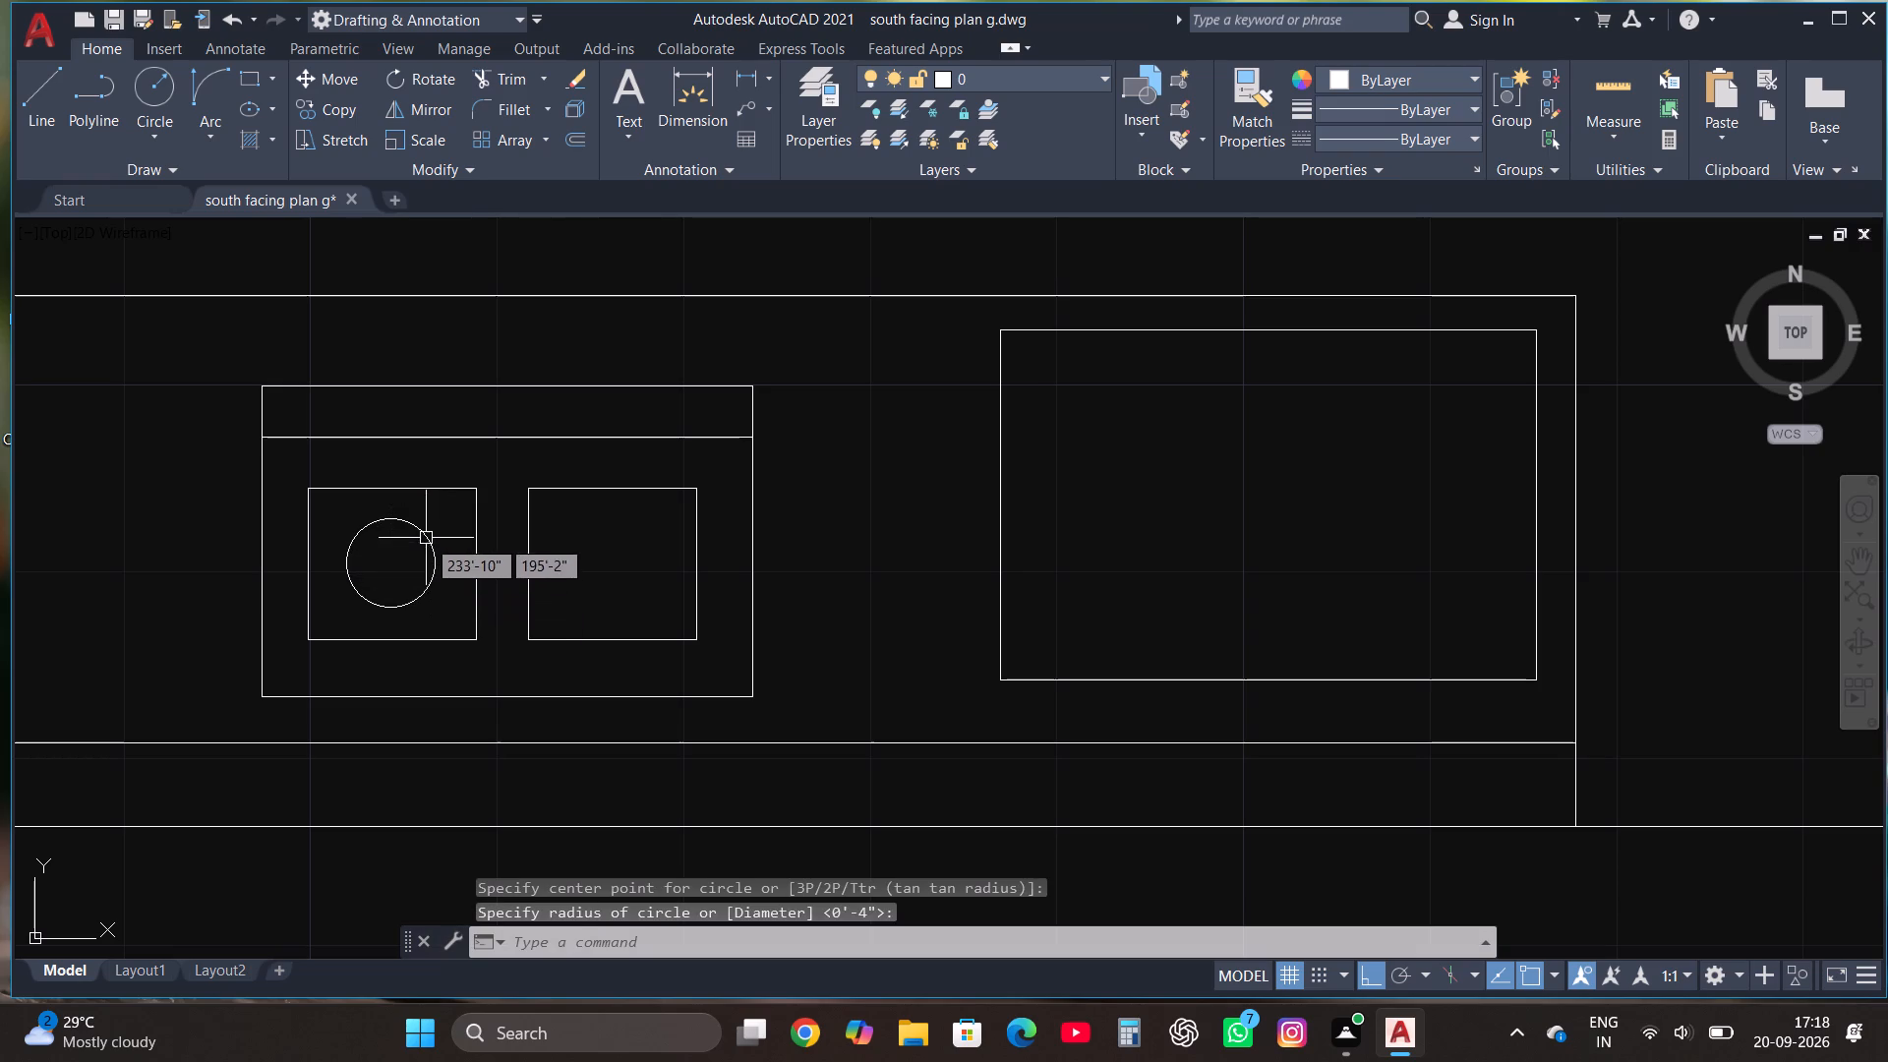
Draw short vertical tick lines outward from the north and south points of the western burner circle.
{"action": "left_click", "coordinate": [44, 89]}
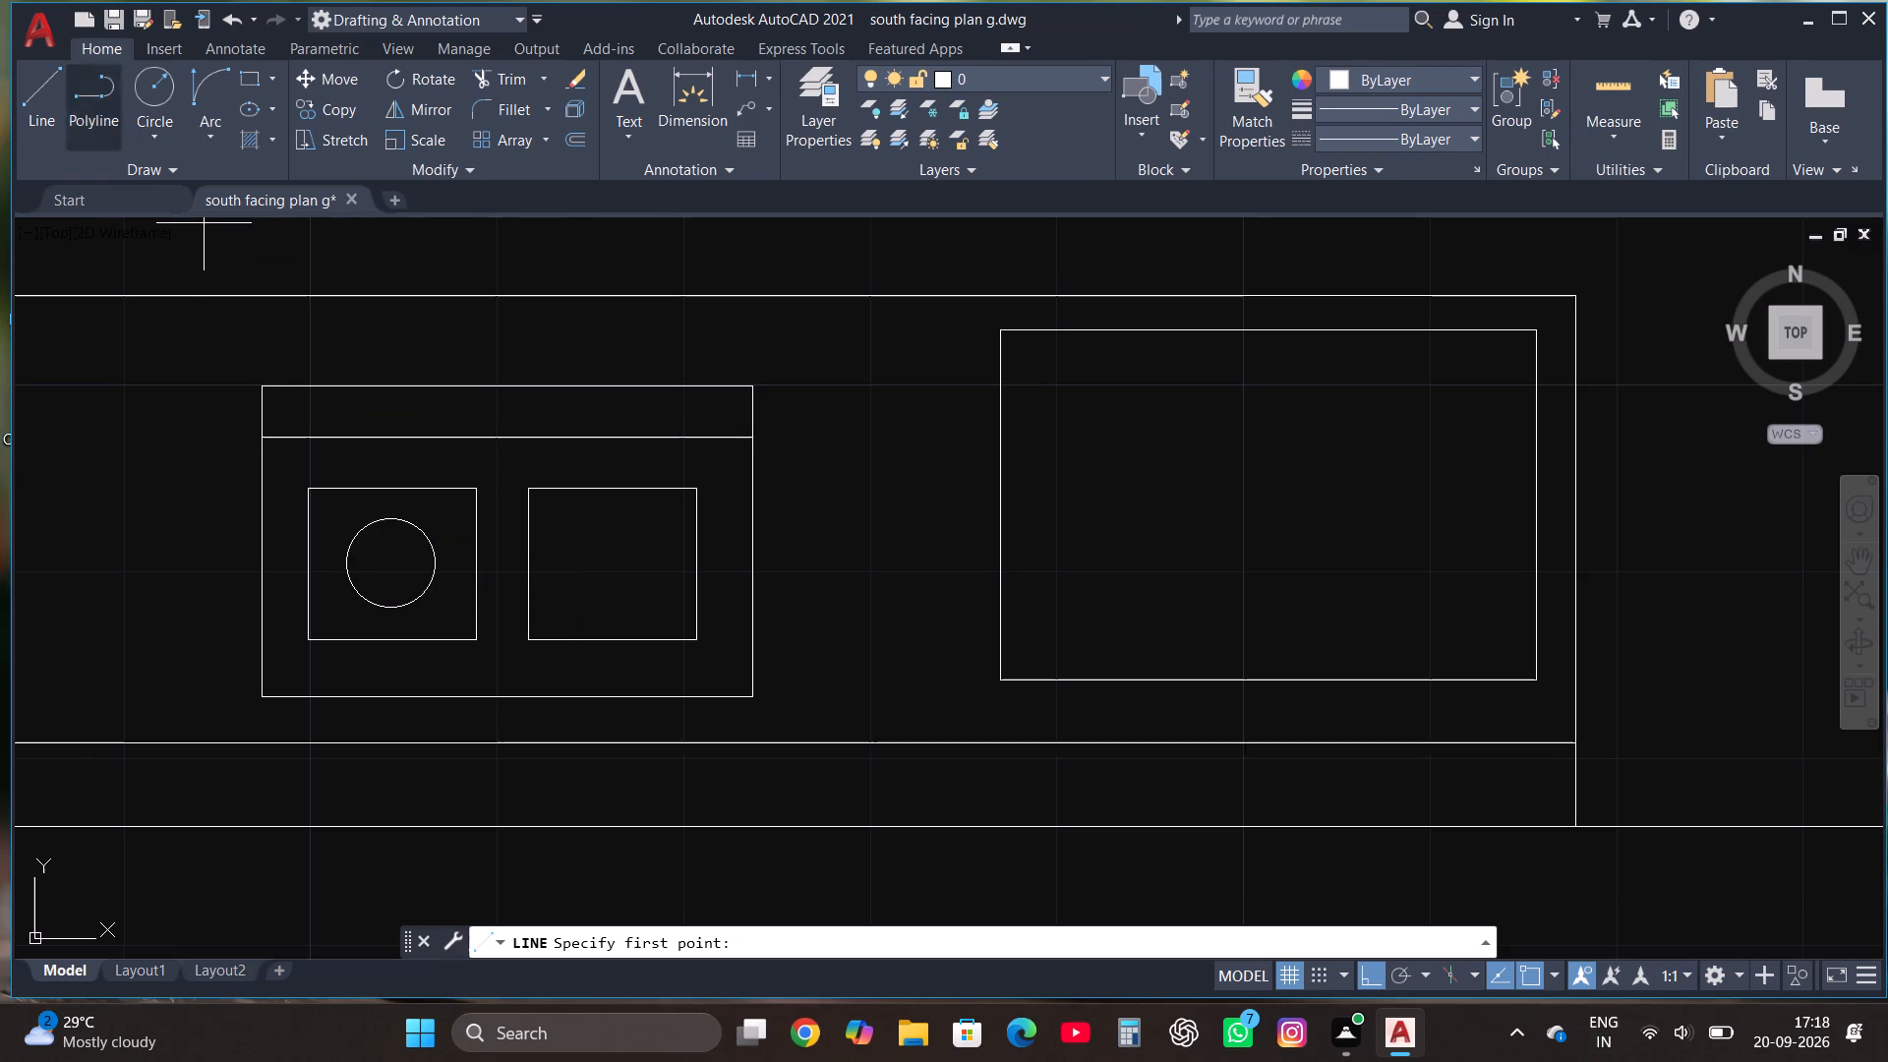
{"action": "scroll", "coordinate": [349, 426], "scroll_direction": "up", "scroll_amount": 2}
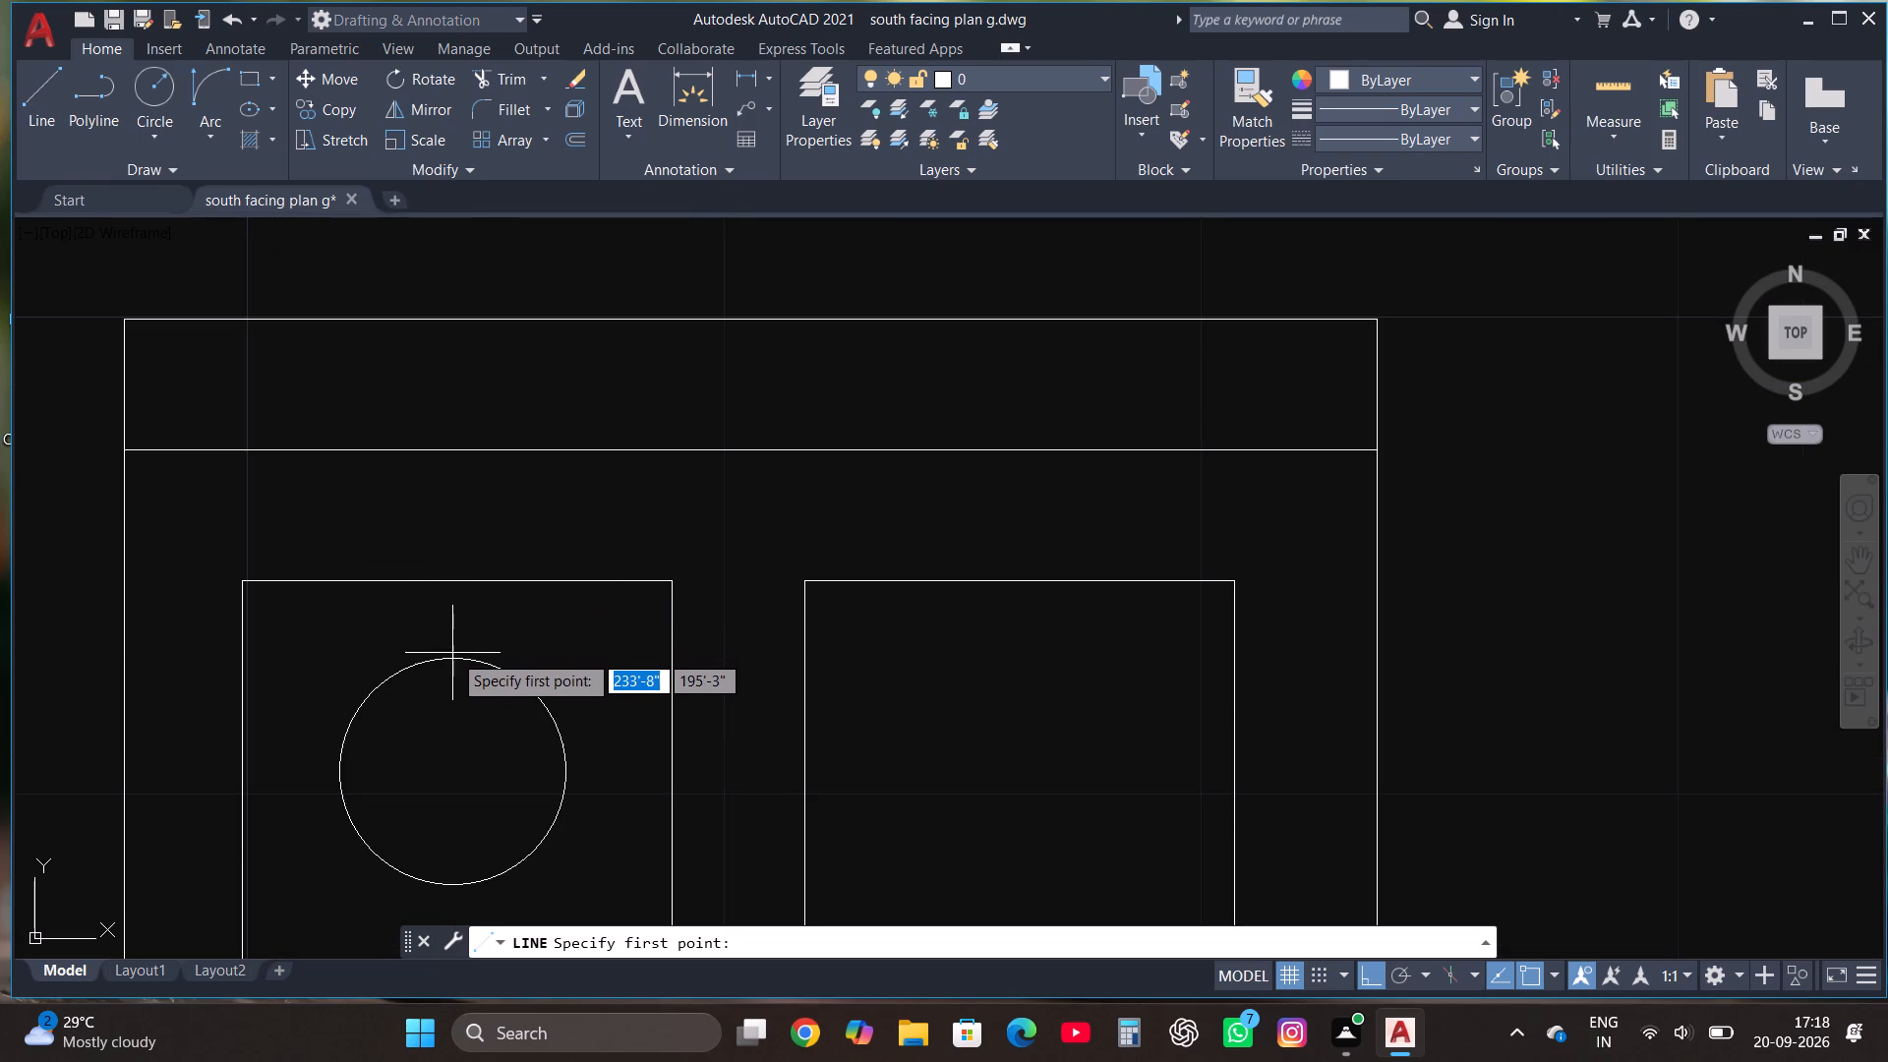
{"action": "left_click", "coordinate": [448, 654]}
{"action": "left_click", "coordinate": [451, 619]}
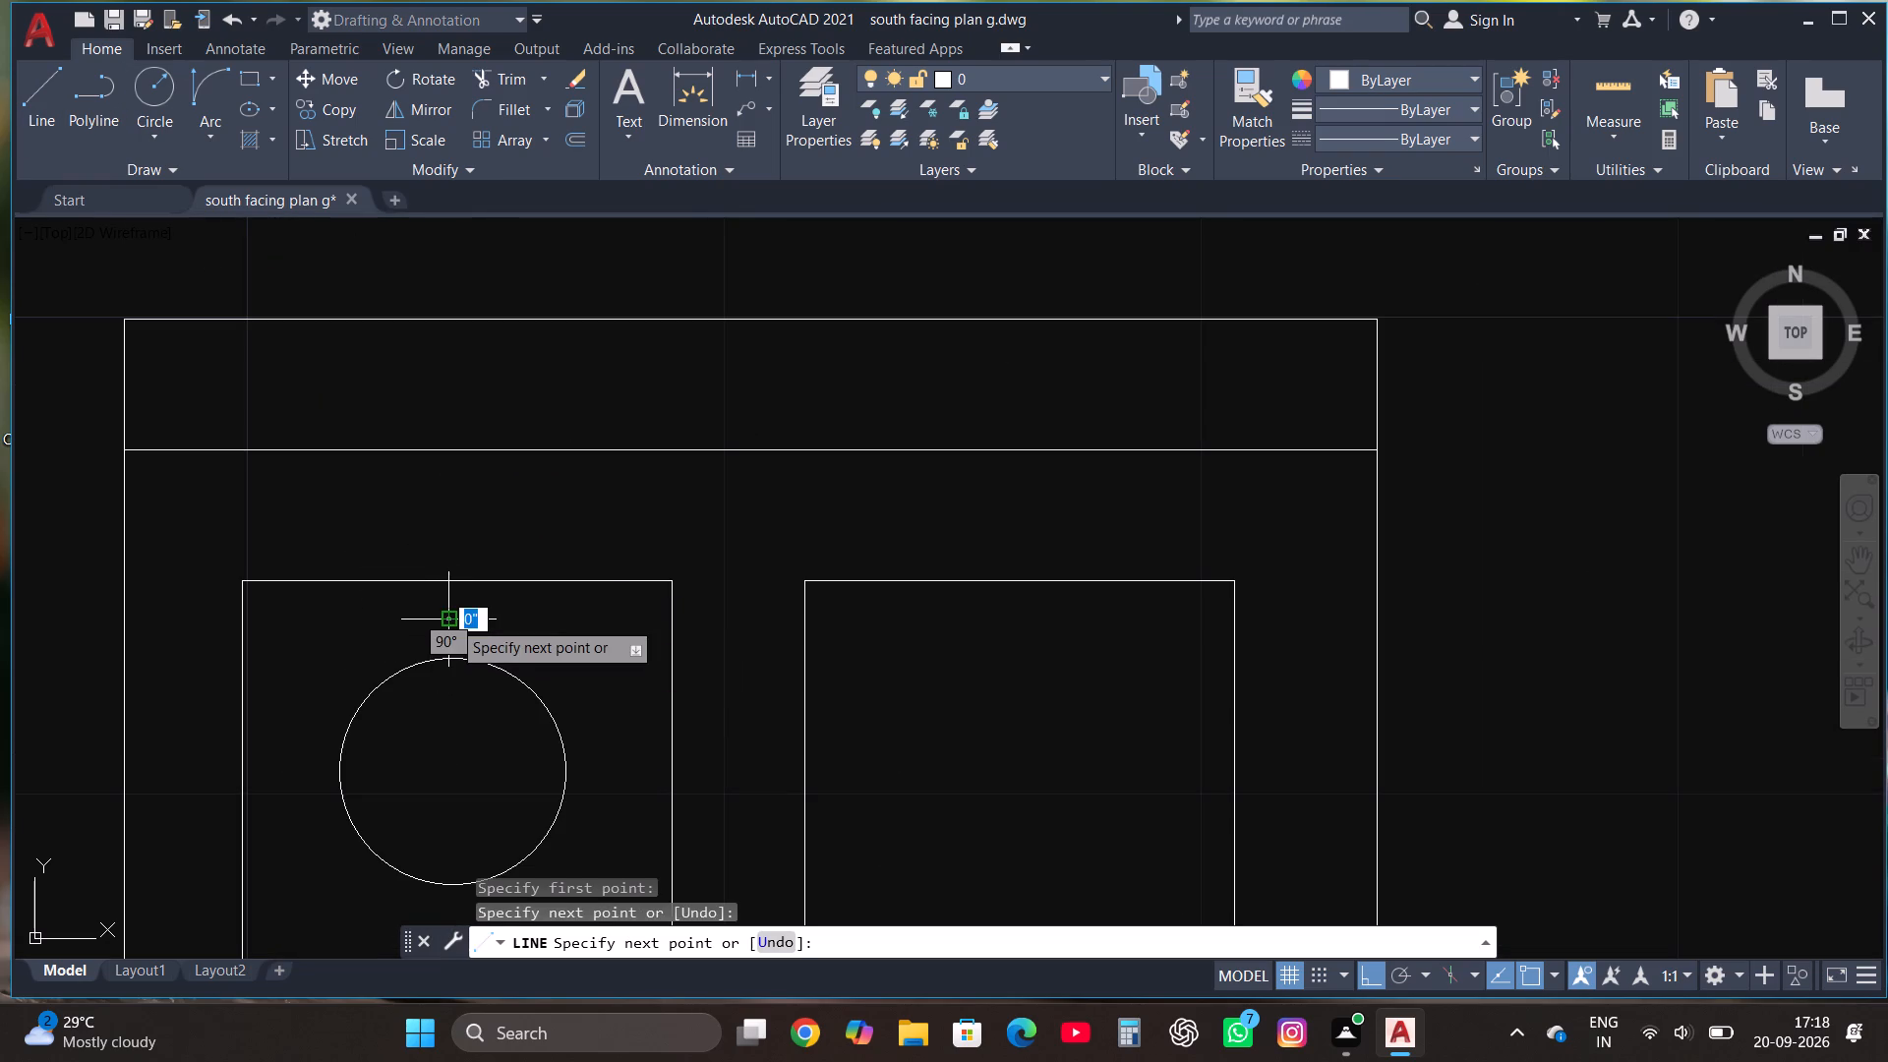
{"action": "key", "text": "Escape"}
{"action": "left_click", "coordinate": [47, 91]}
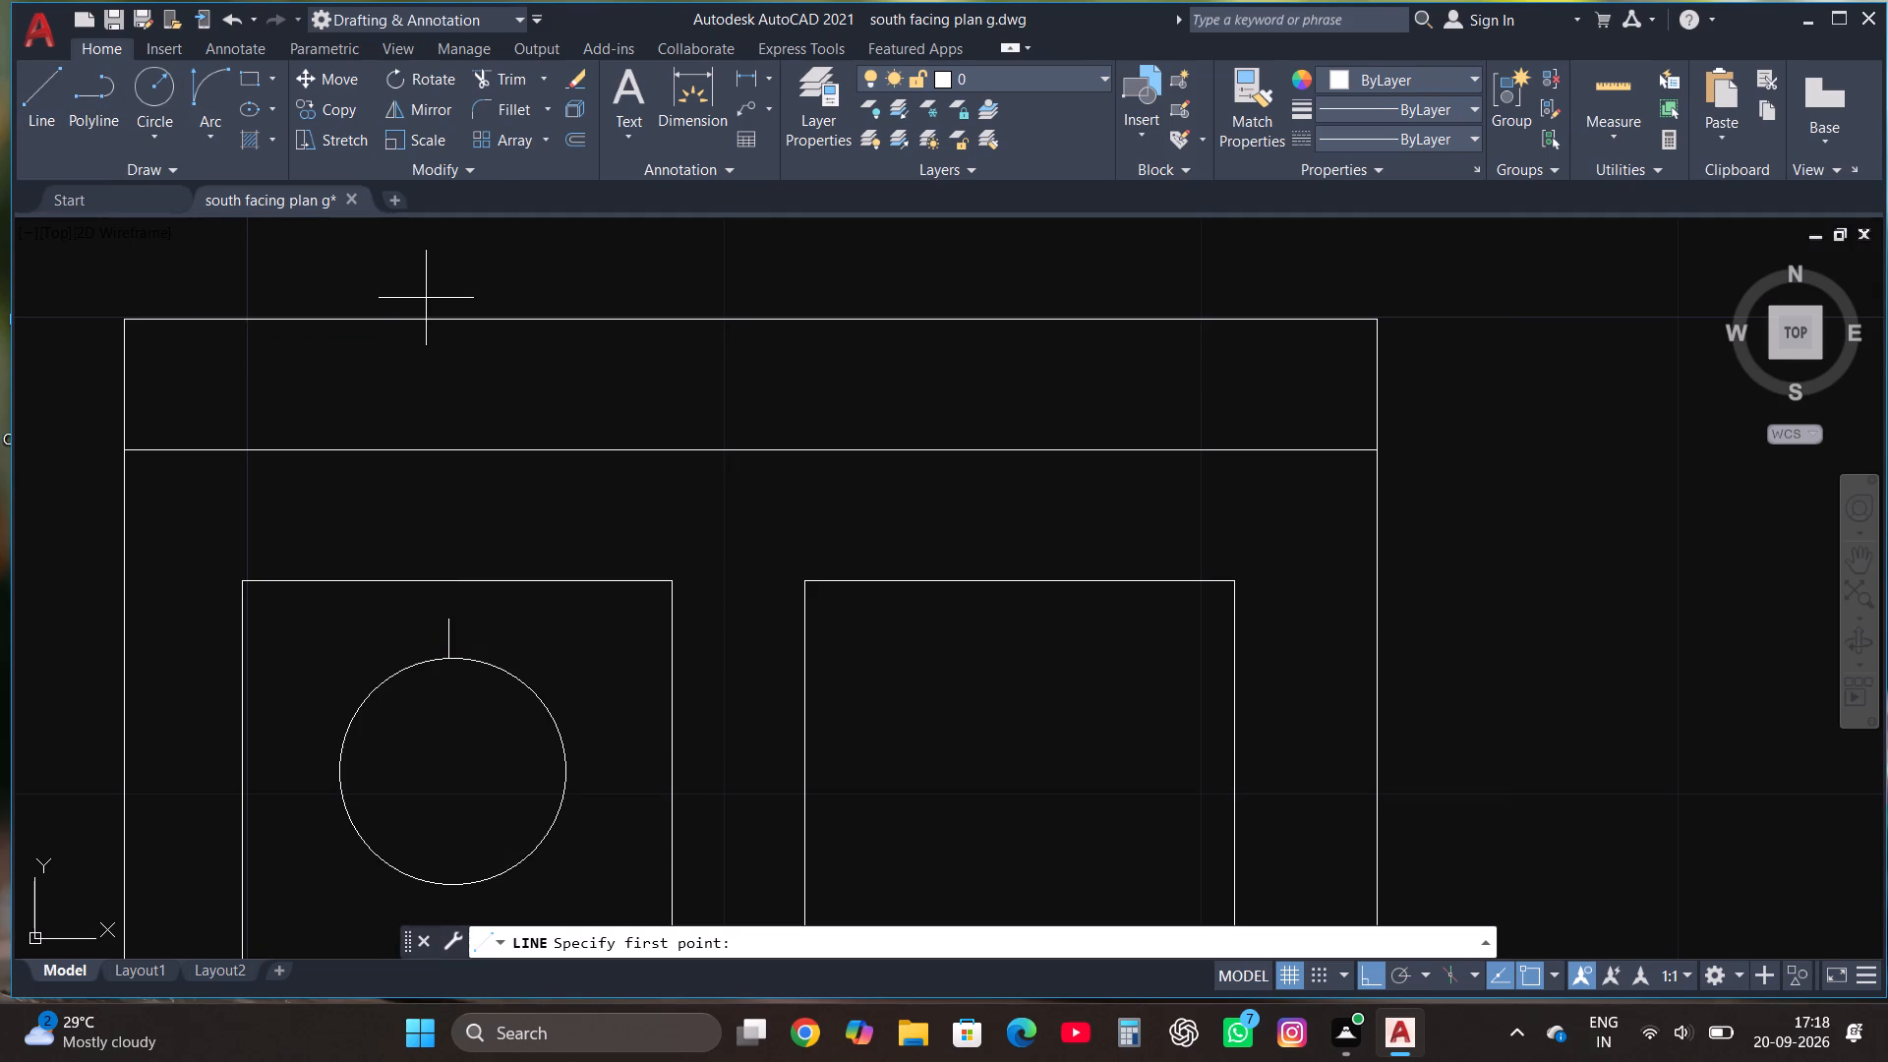
{"action": "scroll", "coordinate": [468, 384], "scroll_direction": "down", "scroll_amount": 1}
{"action": "scroll", "coordinate": [488, 671], "scroll_direction": "up", "scroll_amount": 1}
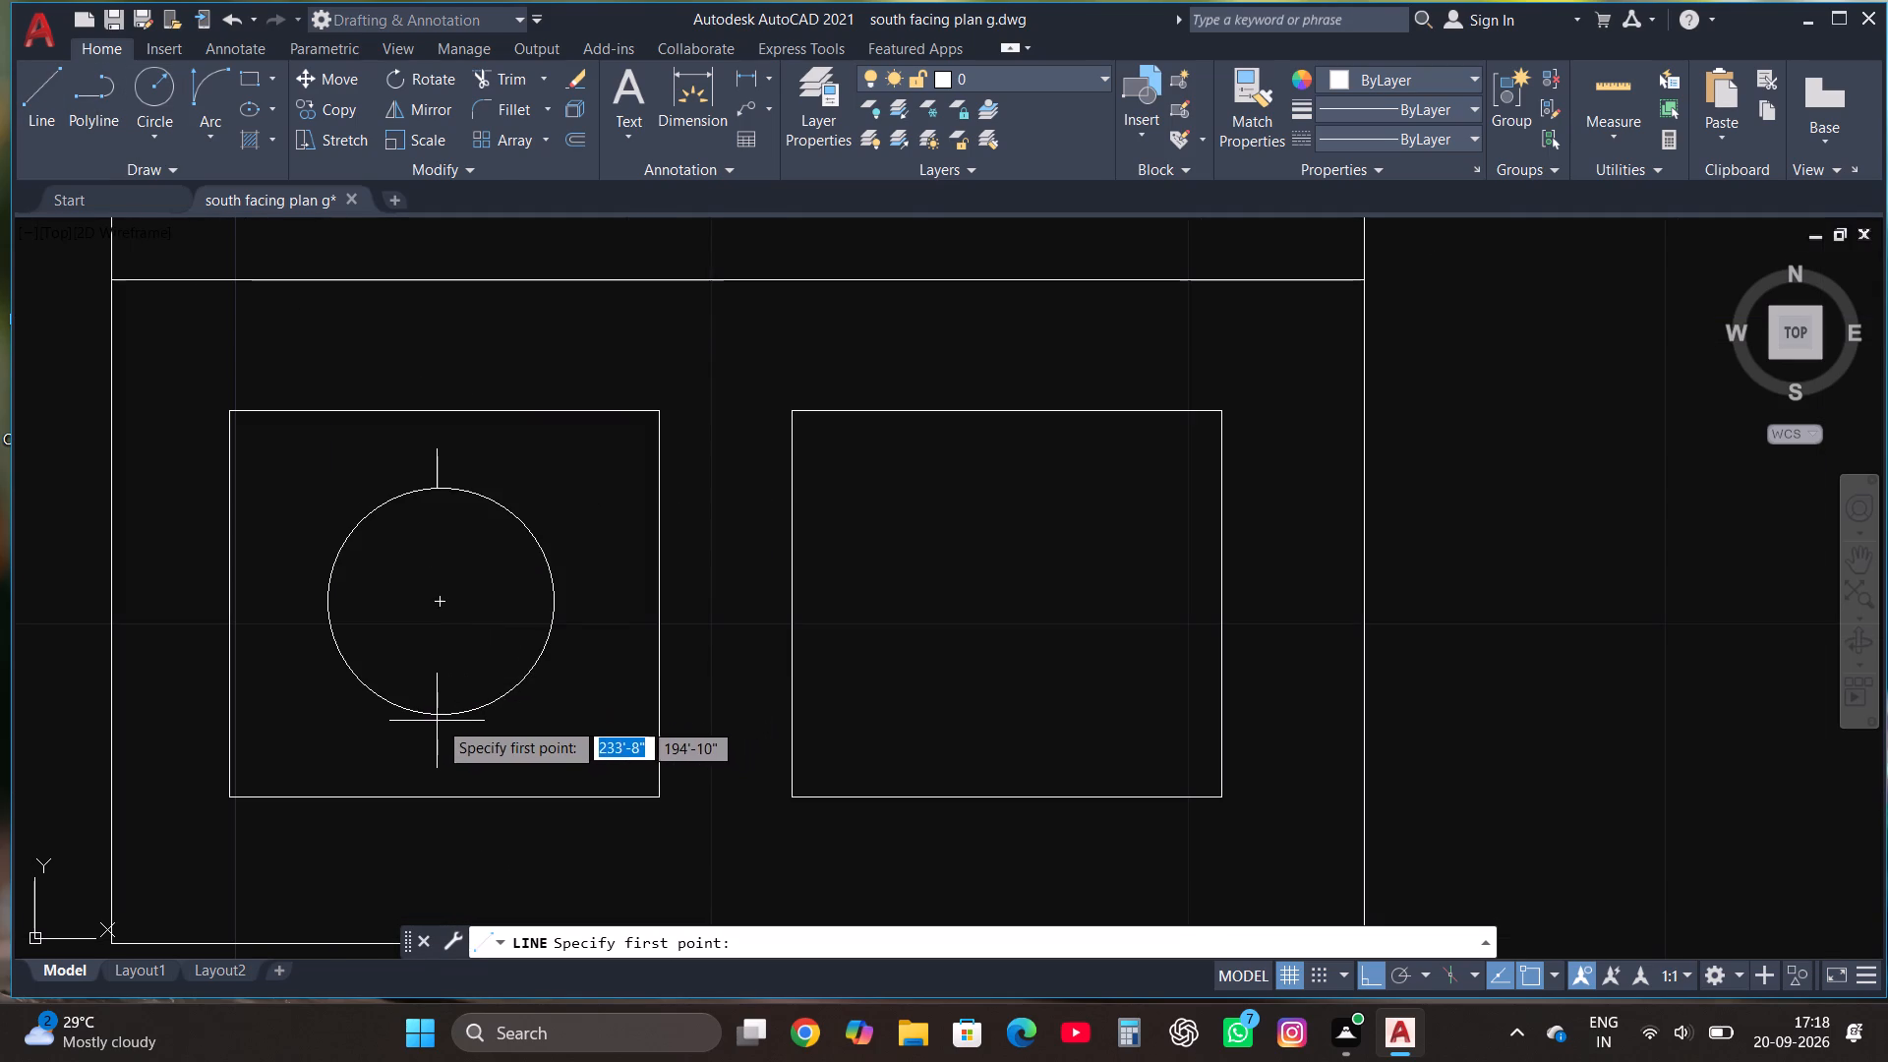
{"action": "left_click", "coordinate": [441, 720]}
{"action": "left_click", "coordinate": [443, 748]}
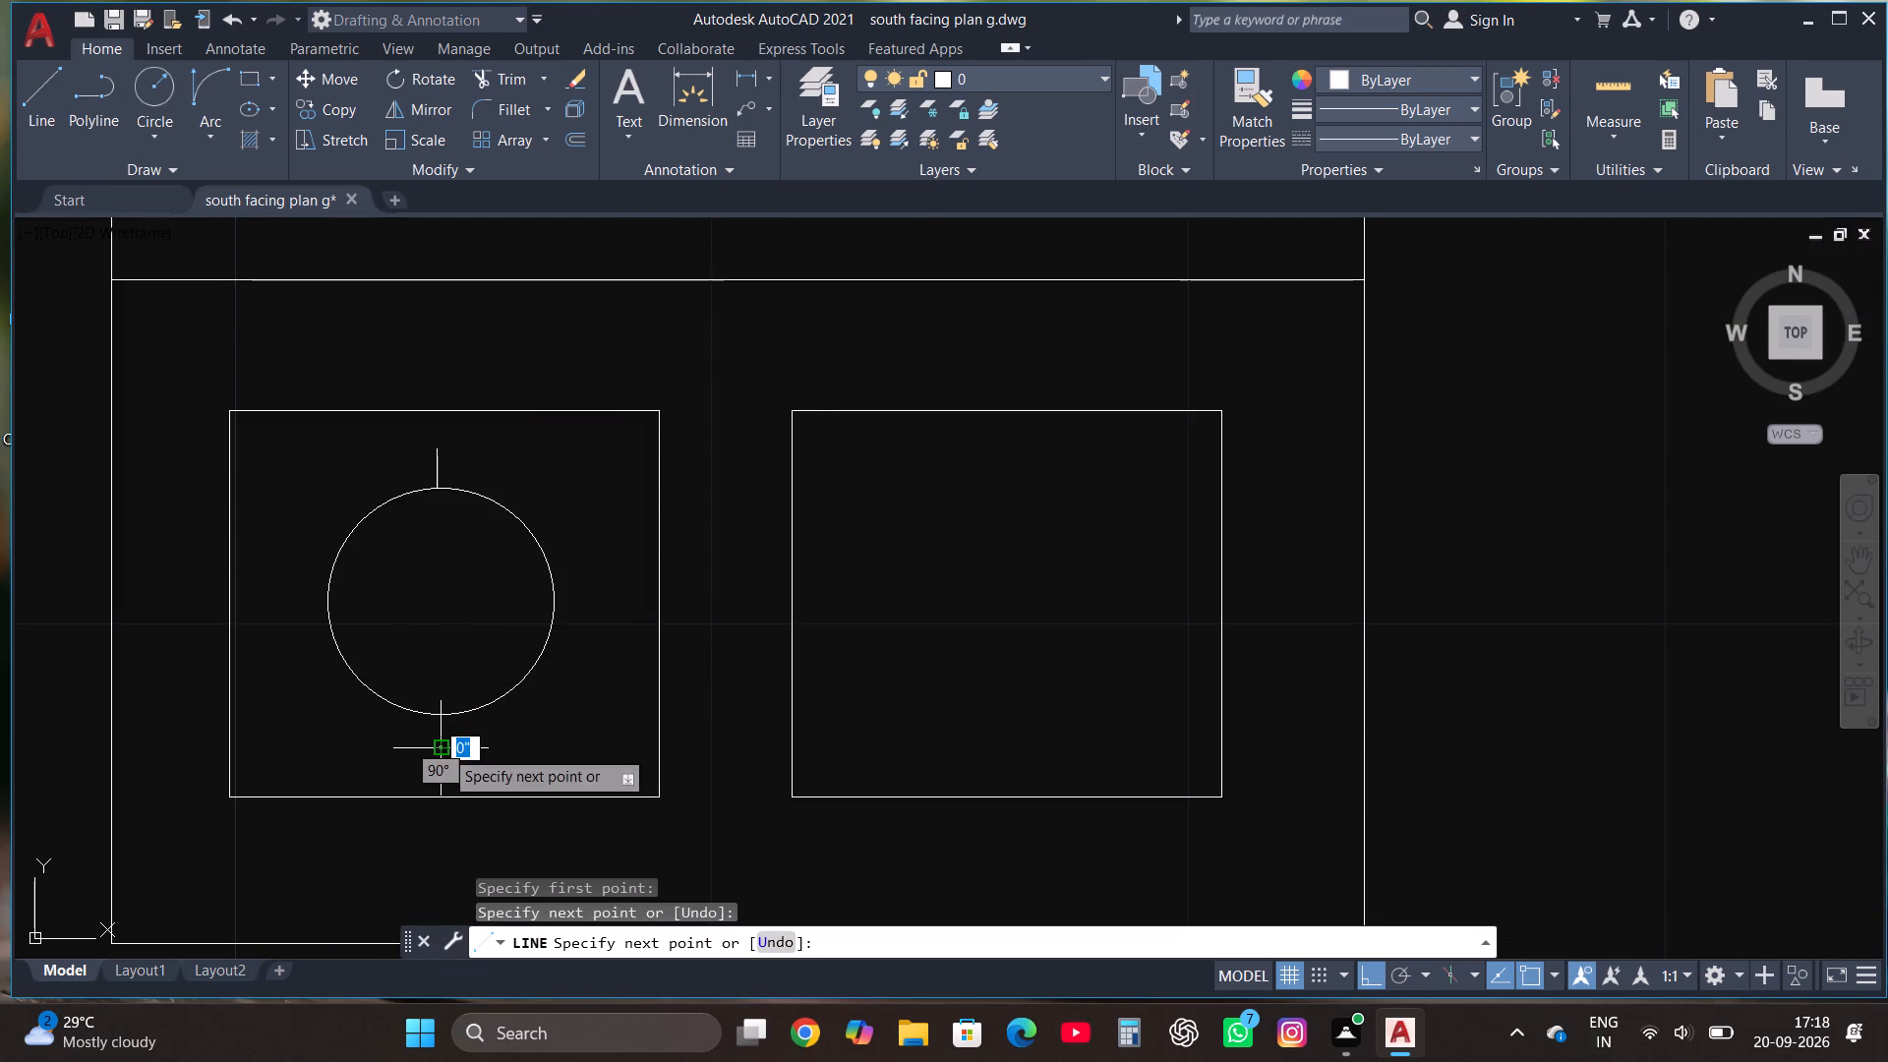
Draw short horizontal tick lines, about 1" long, outward from the east and west points of the western burner circle.
{"action": "left_click", "coordinate": [55, 100]}
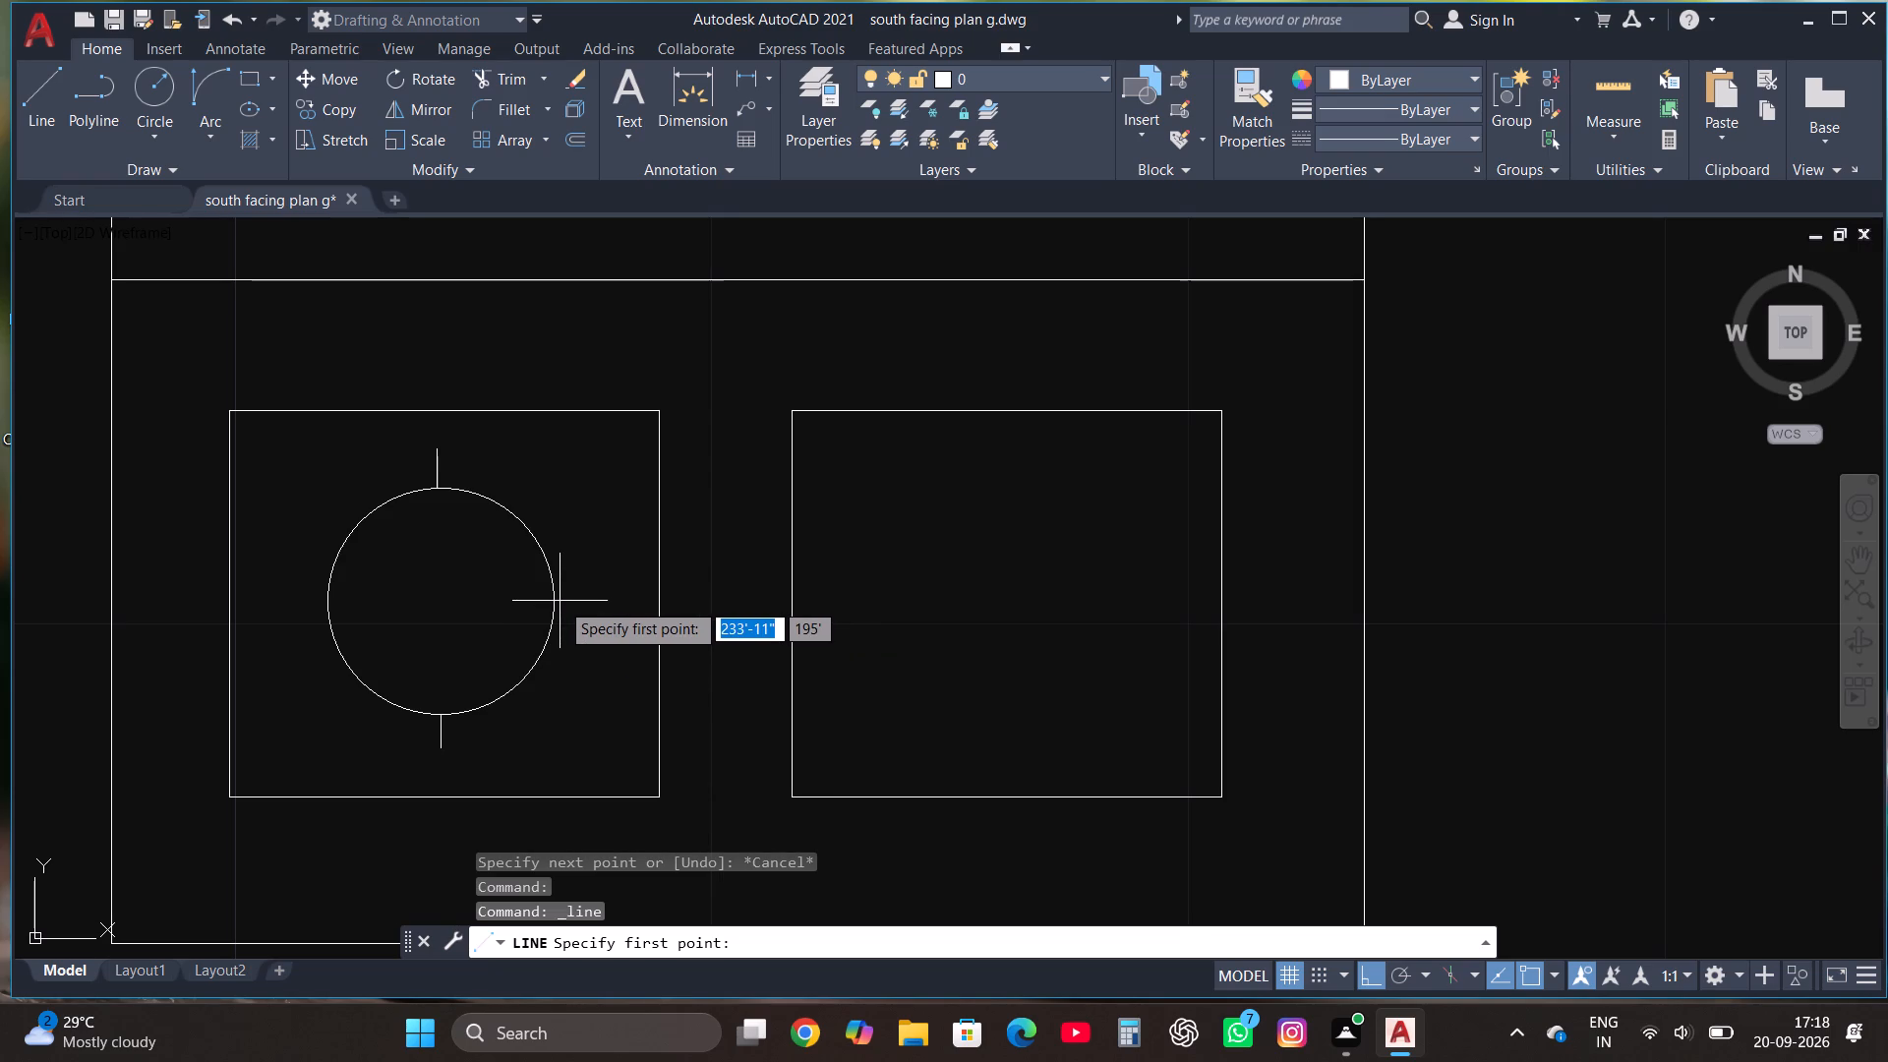
{"action": "left_click", "coordinate": [553, 600]}
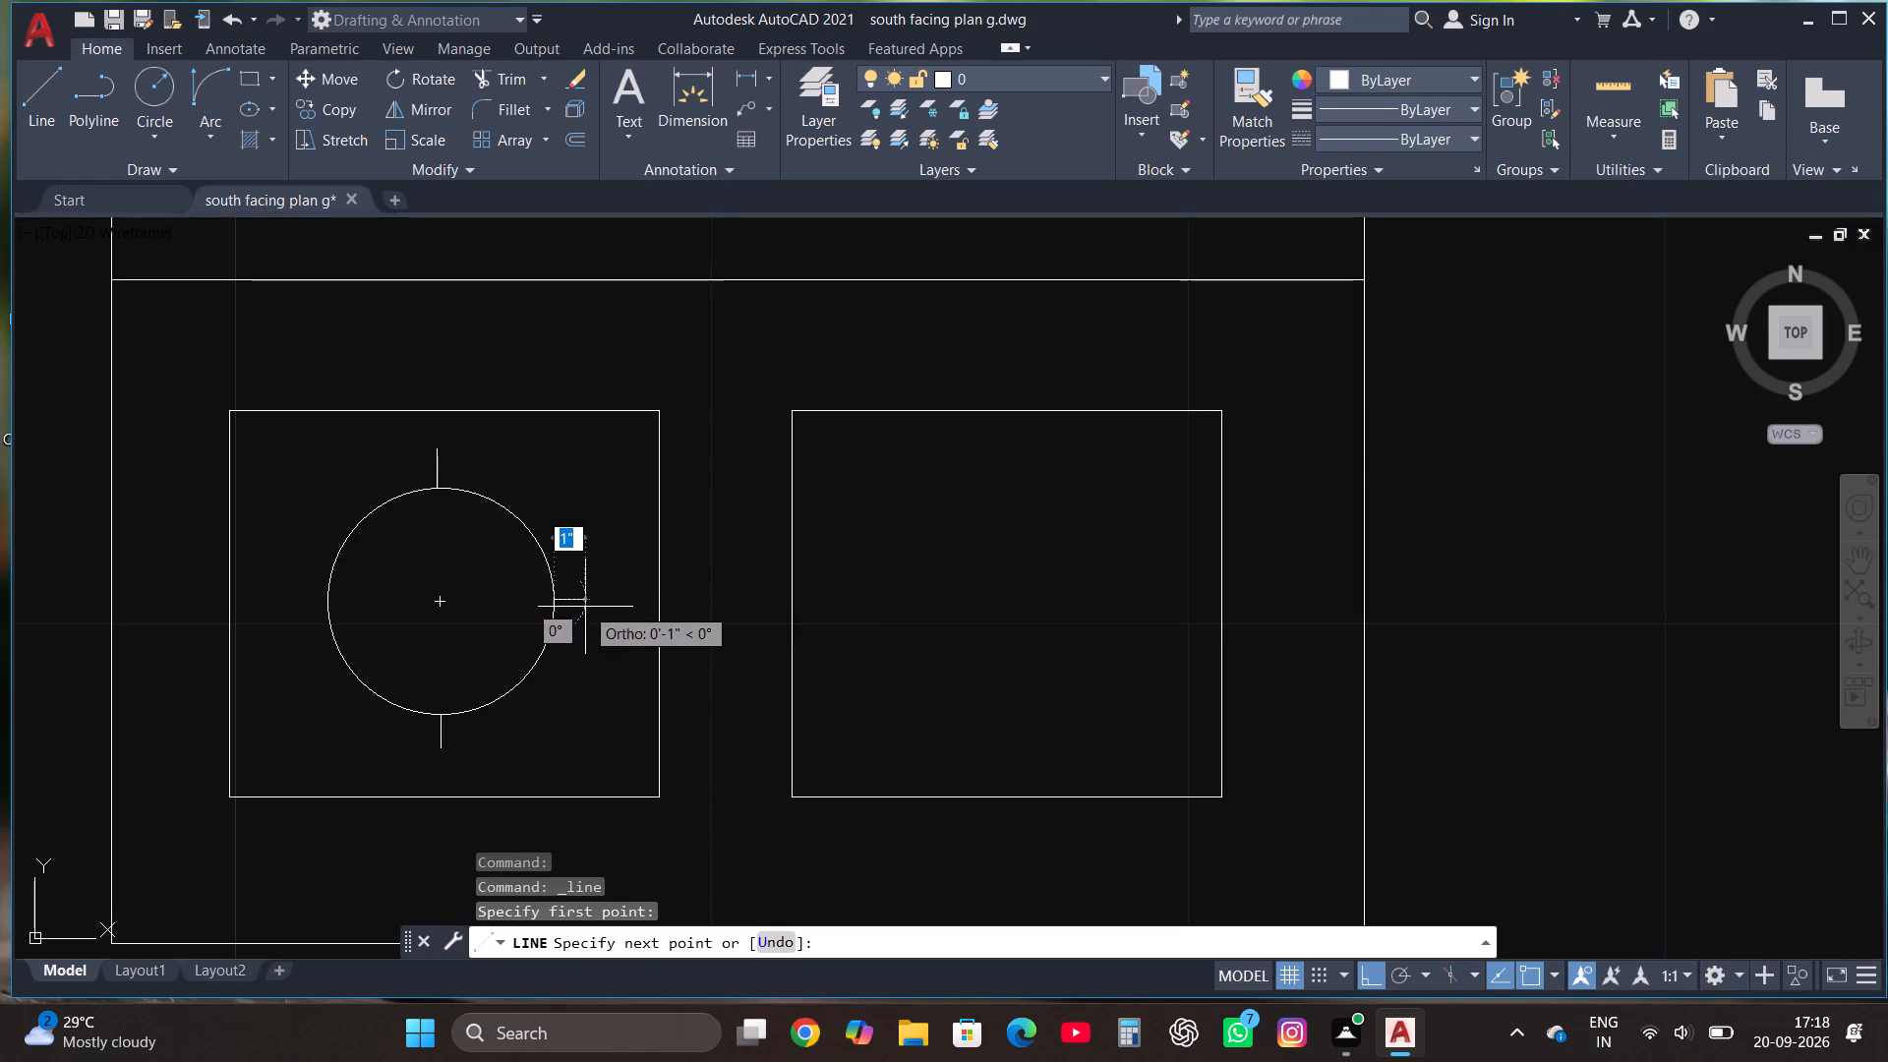
{"action": "left_click", "coordinate": [590, 608]}
{"action": "key", "text": "Escape"}
{"action": "left_click", "coordinate": [57, 87]}
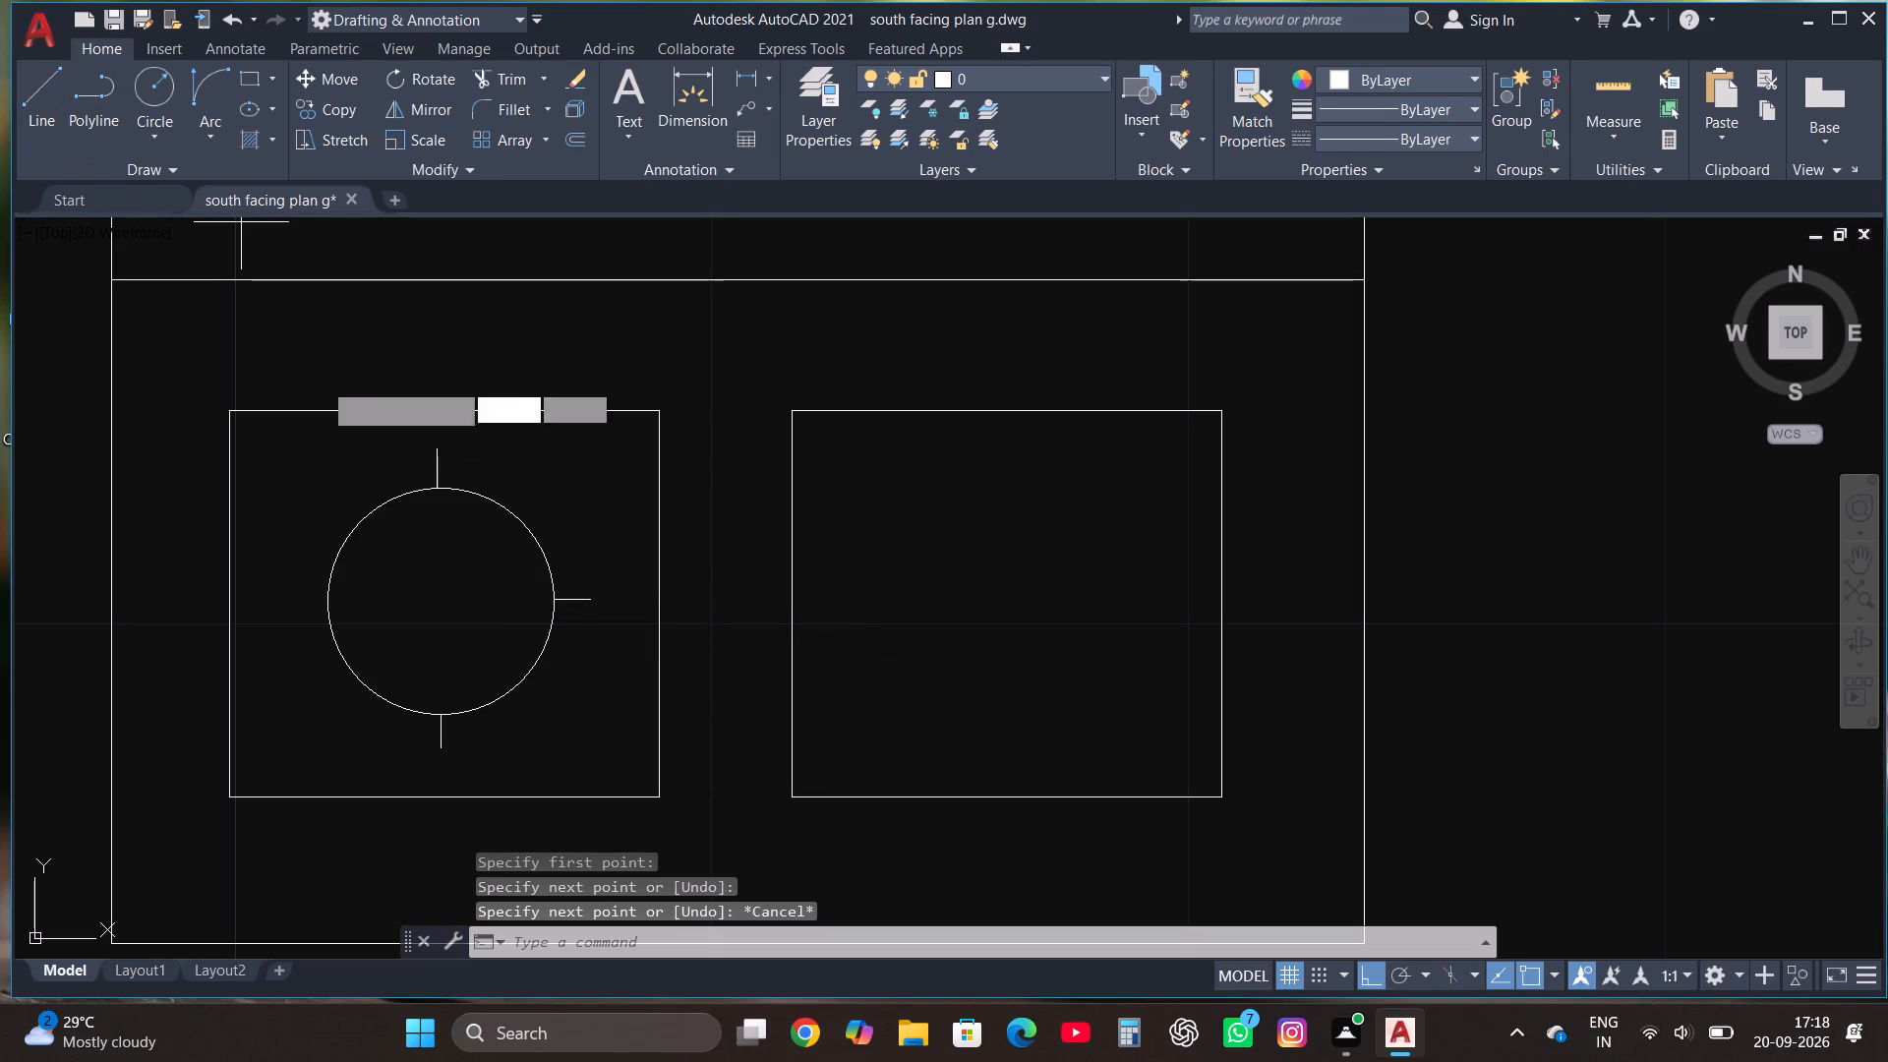
{"action": "left_click", "coordinate": [324, 604]}
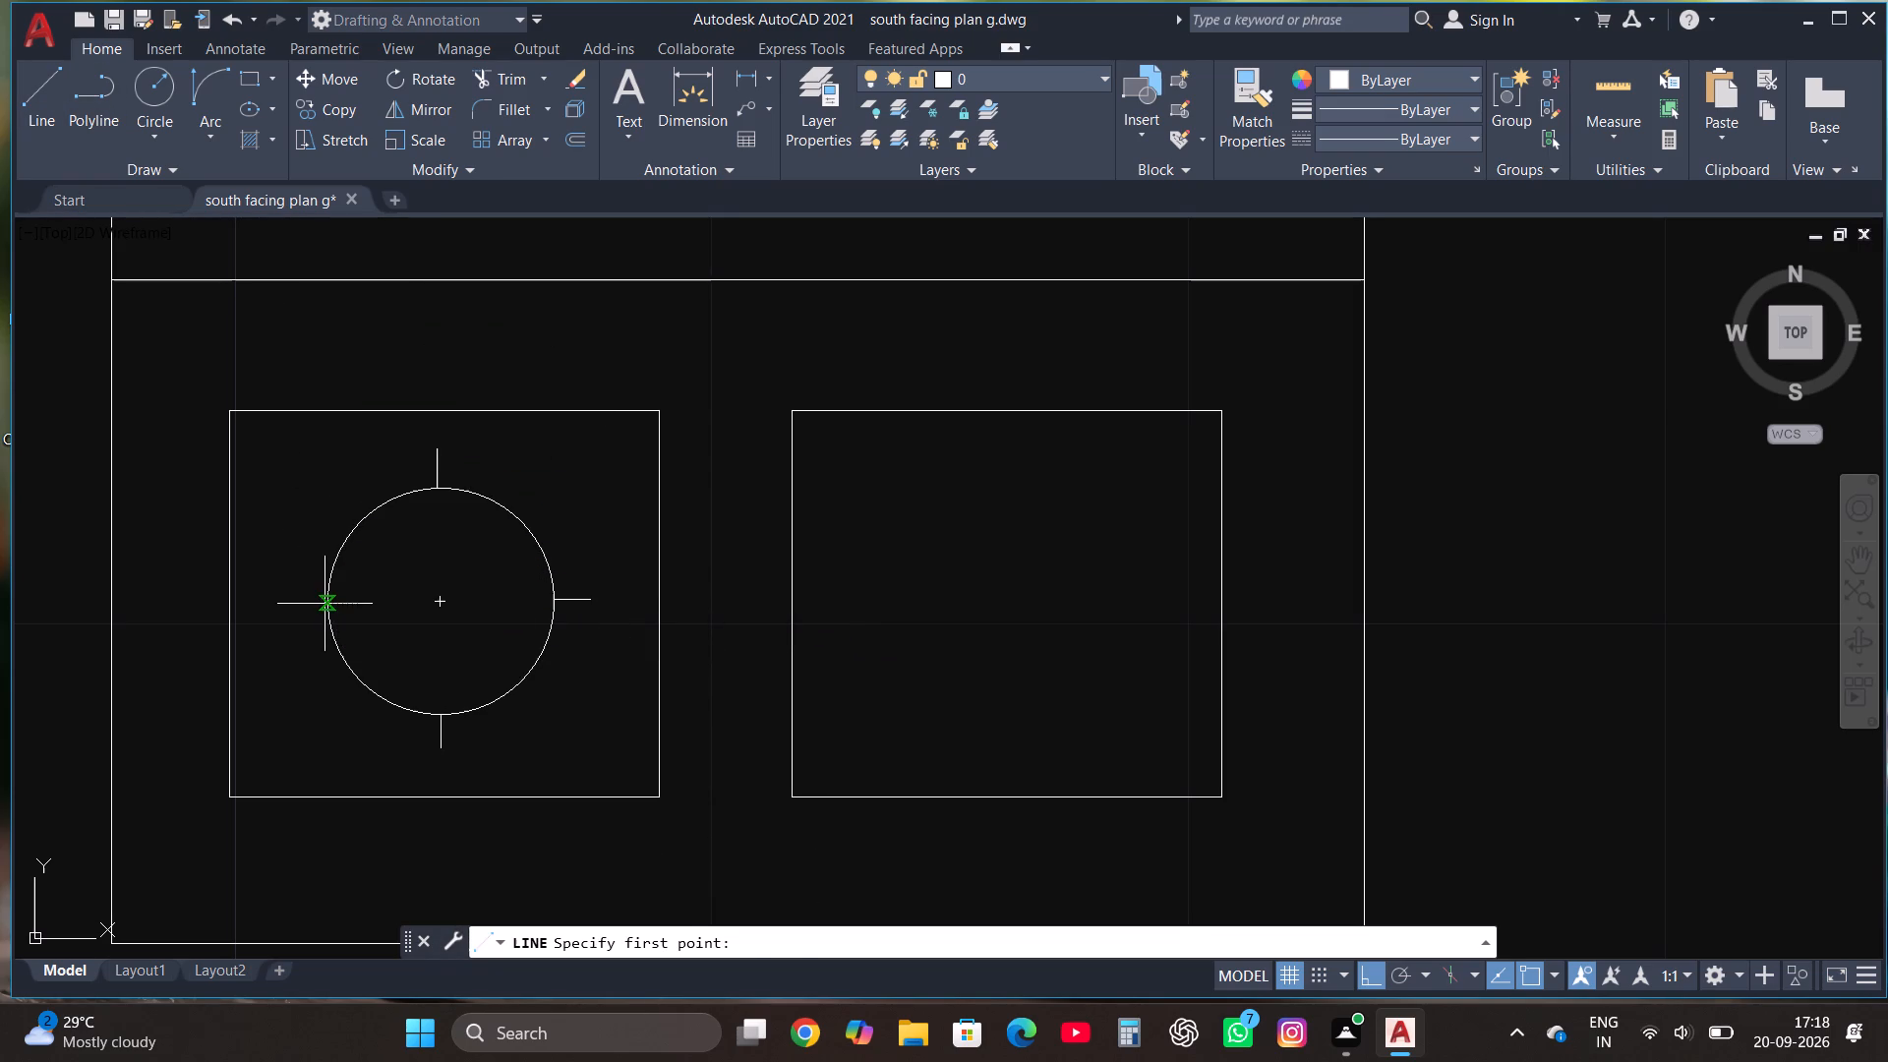
{"action": "left_click", "coordinate": [289, 588]}
{"action": "key", "text": "Escape"}
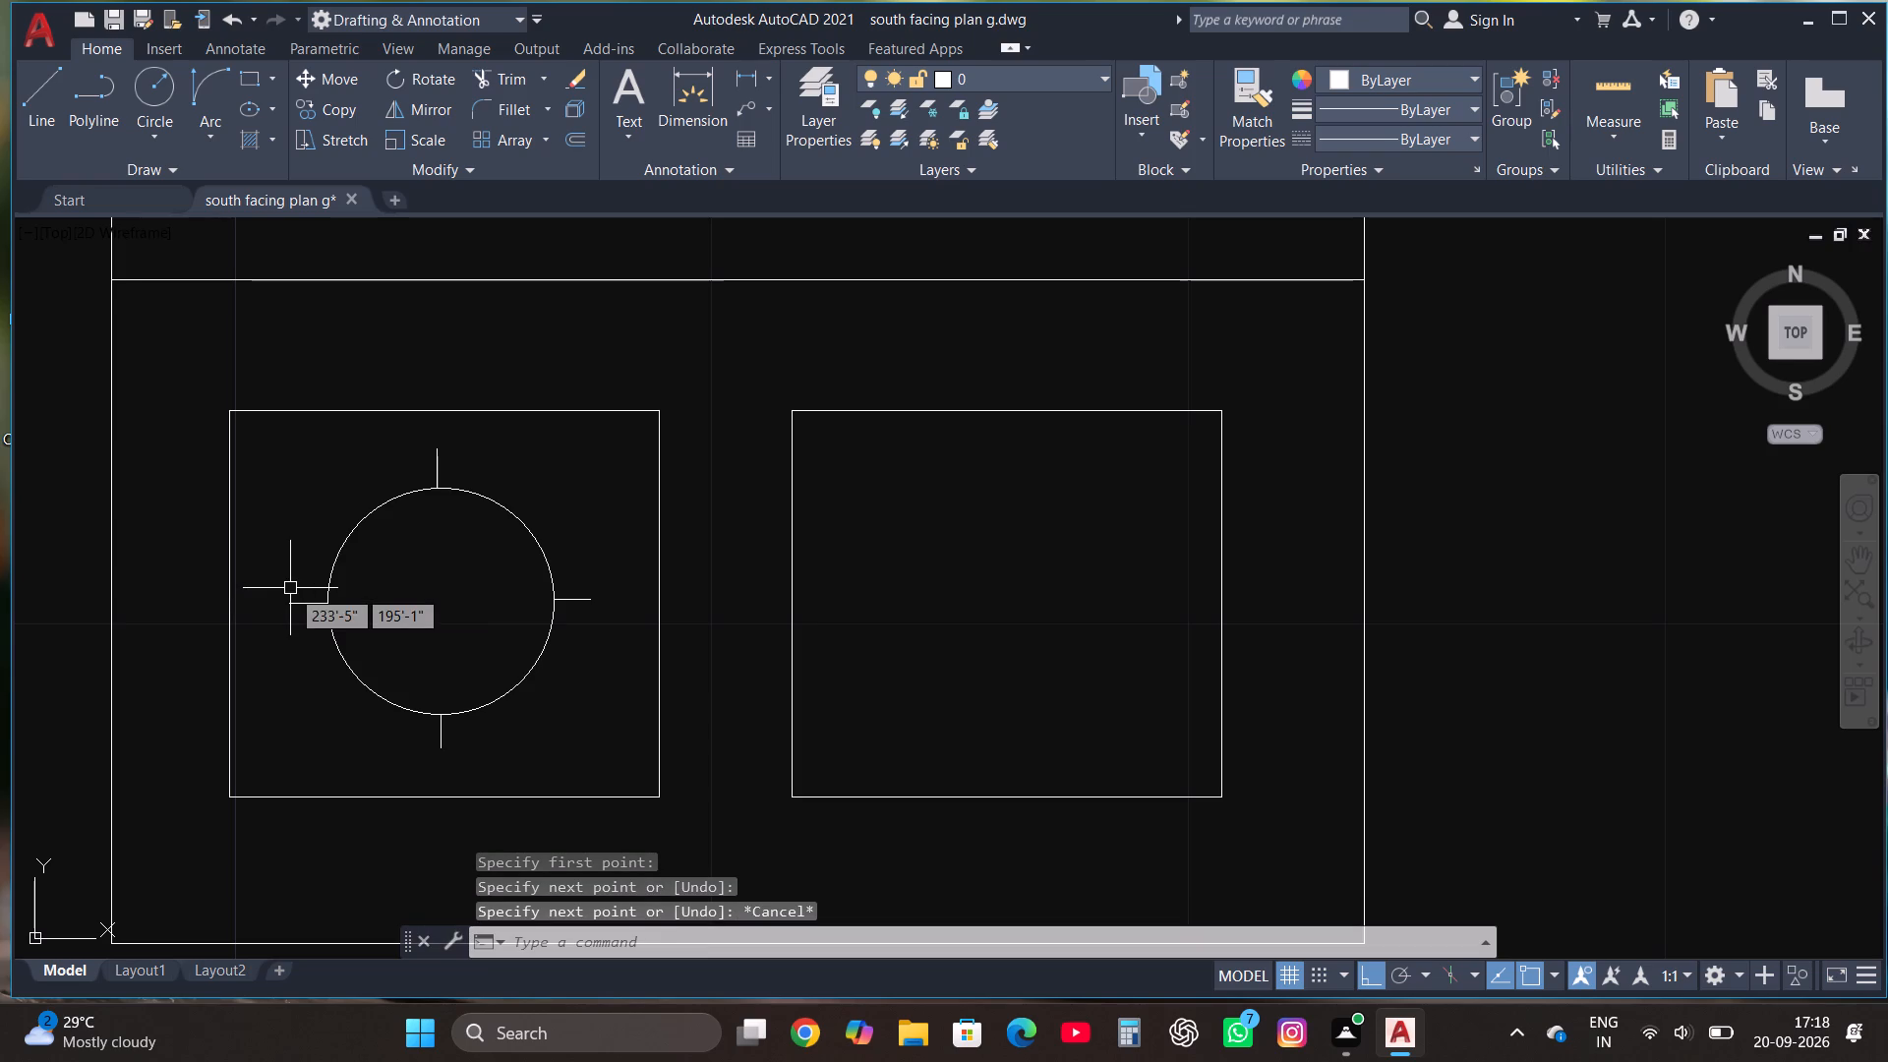
Draw a concentric inner circle of about 1" radius inside the western burner circle.
{"action": "left_click", "coordinate": [137, 101]}
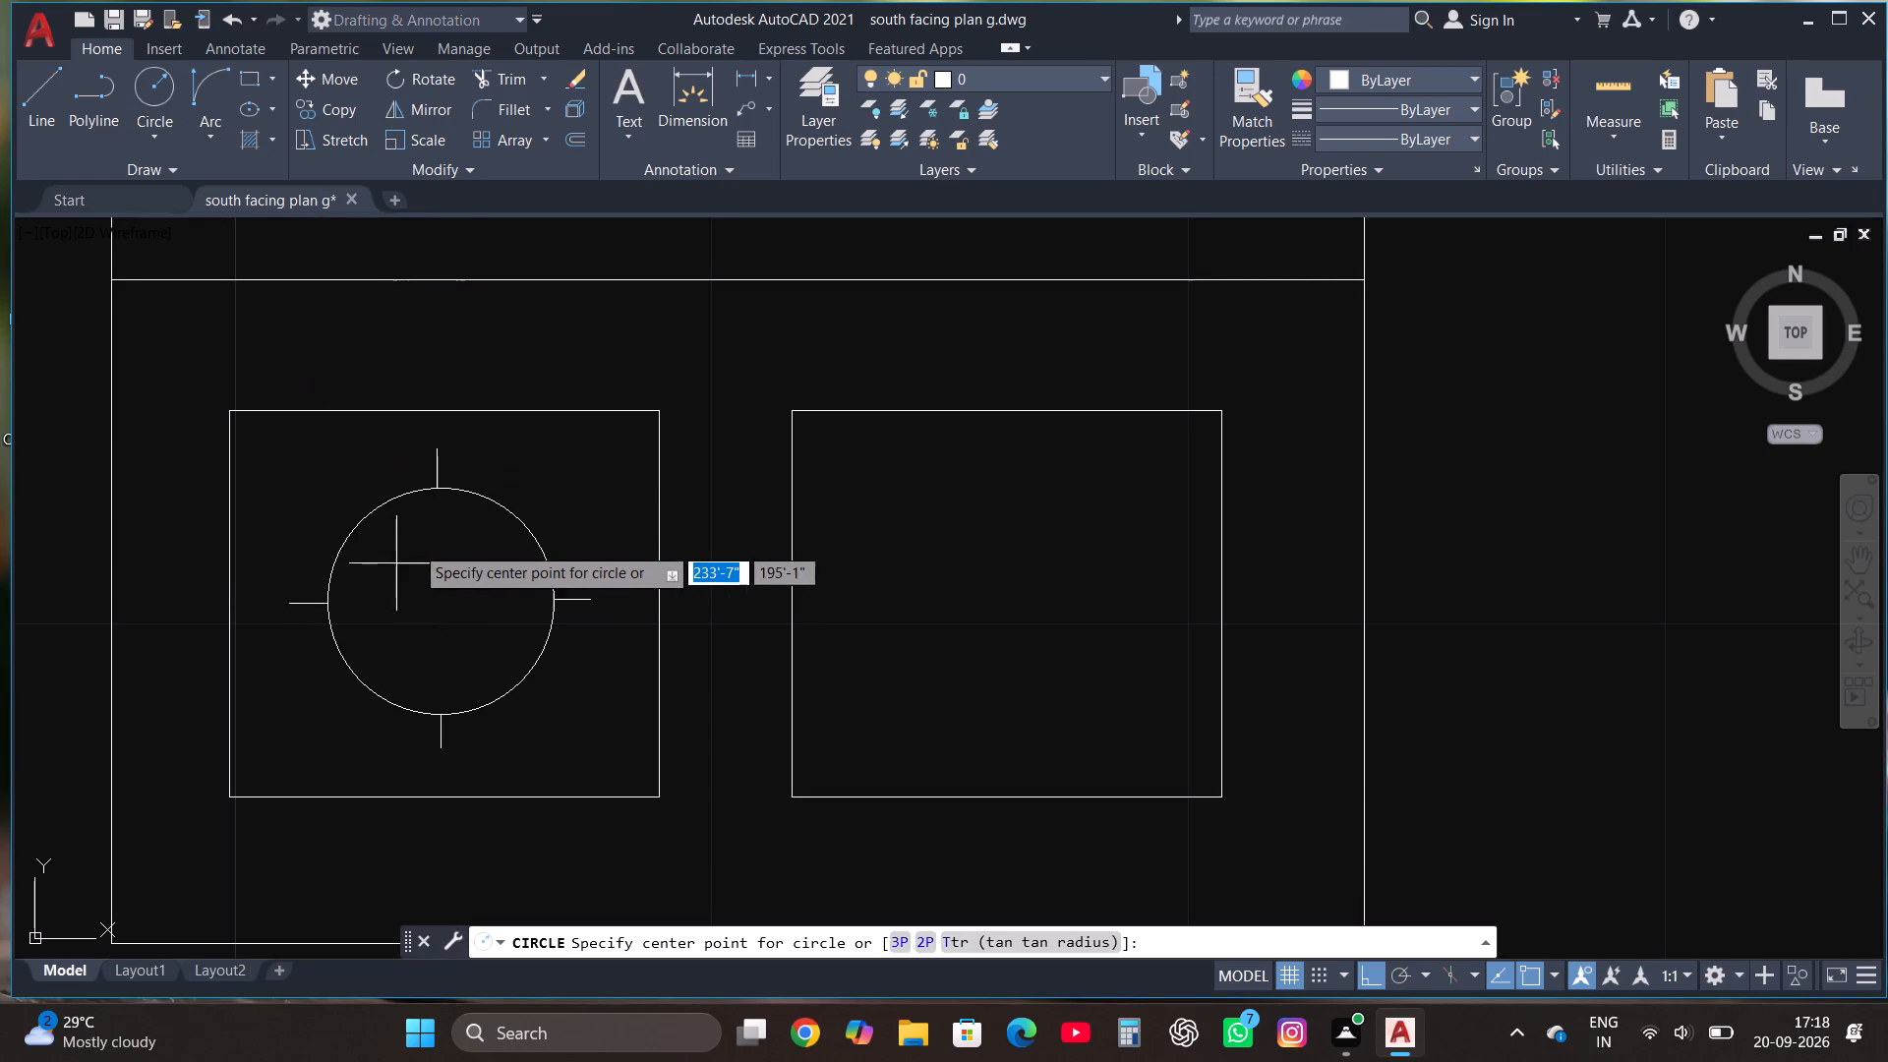
{"action": "left_click", "coordinate": [440, 598]}
{"action": "left_click", "coordinate": [486, 543]}
{"action": "key", "text": "Escape"}
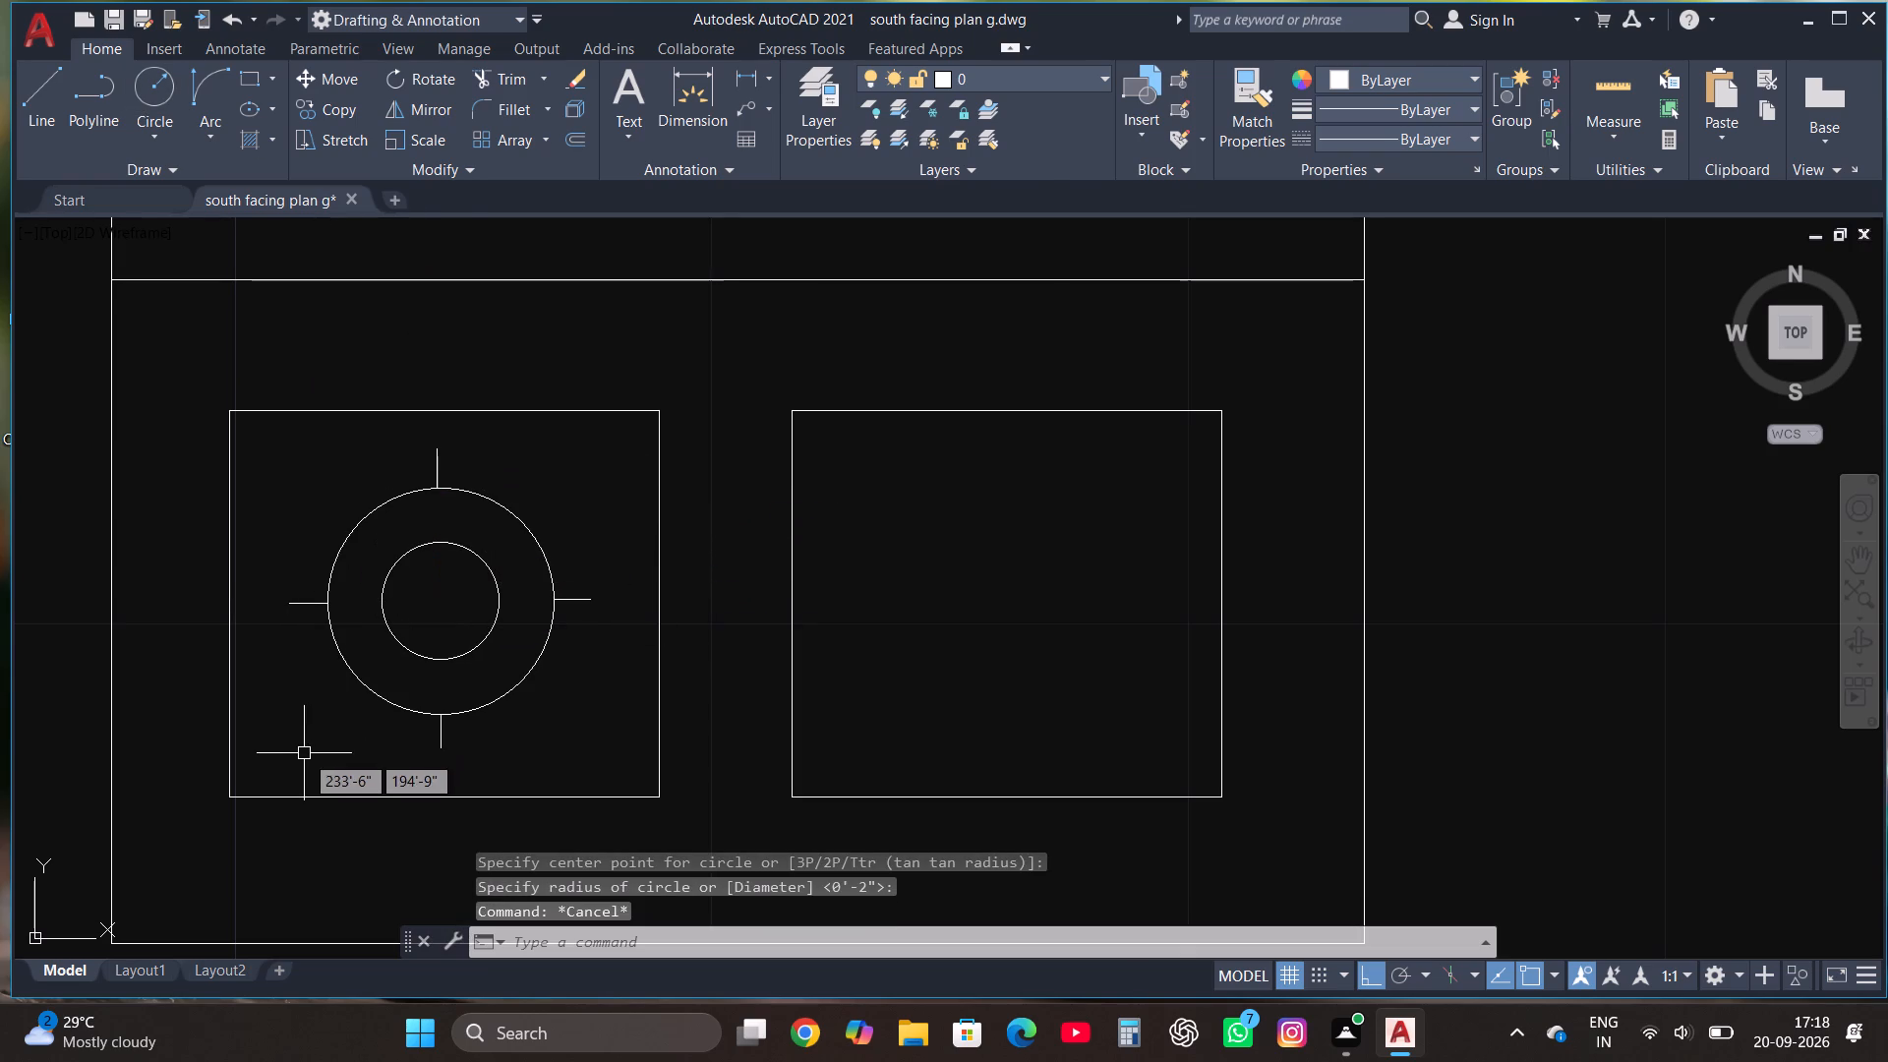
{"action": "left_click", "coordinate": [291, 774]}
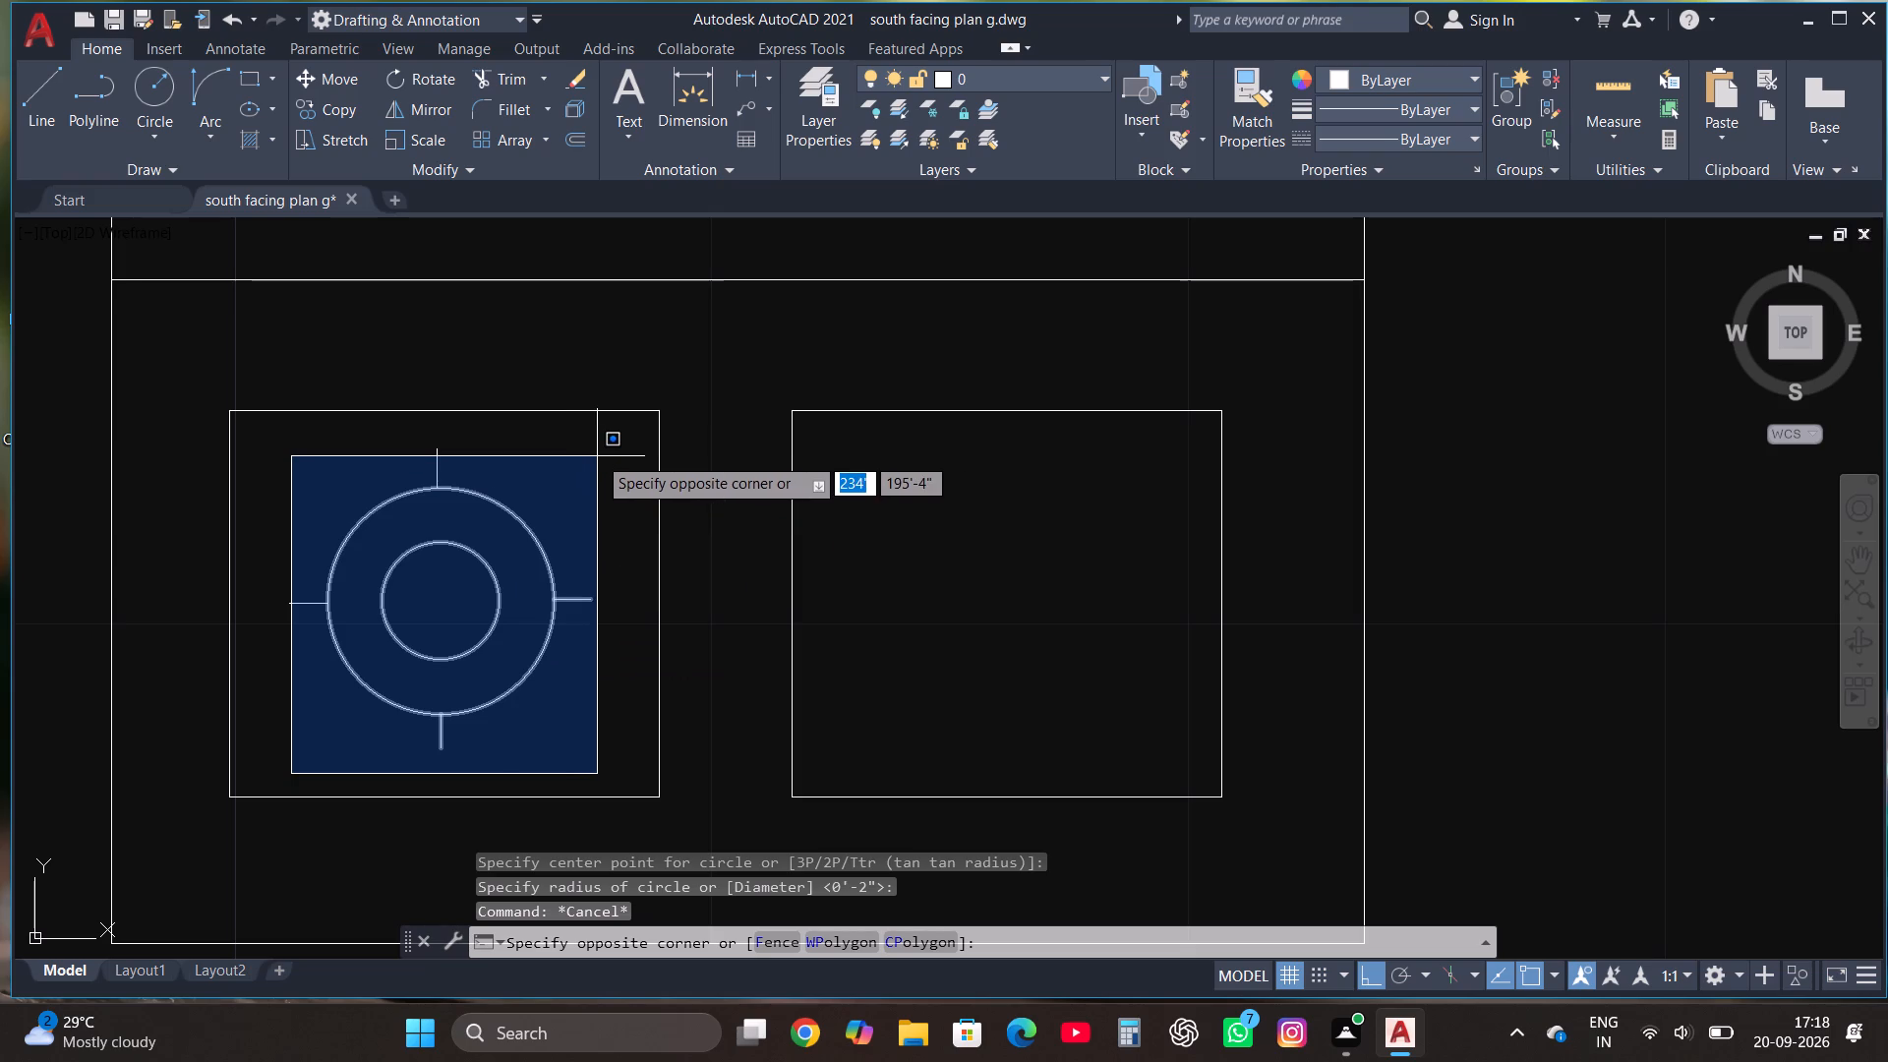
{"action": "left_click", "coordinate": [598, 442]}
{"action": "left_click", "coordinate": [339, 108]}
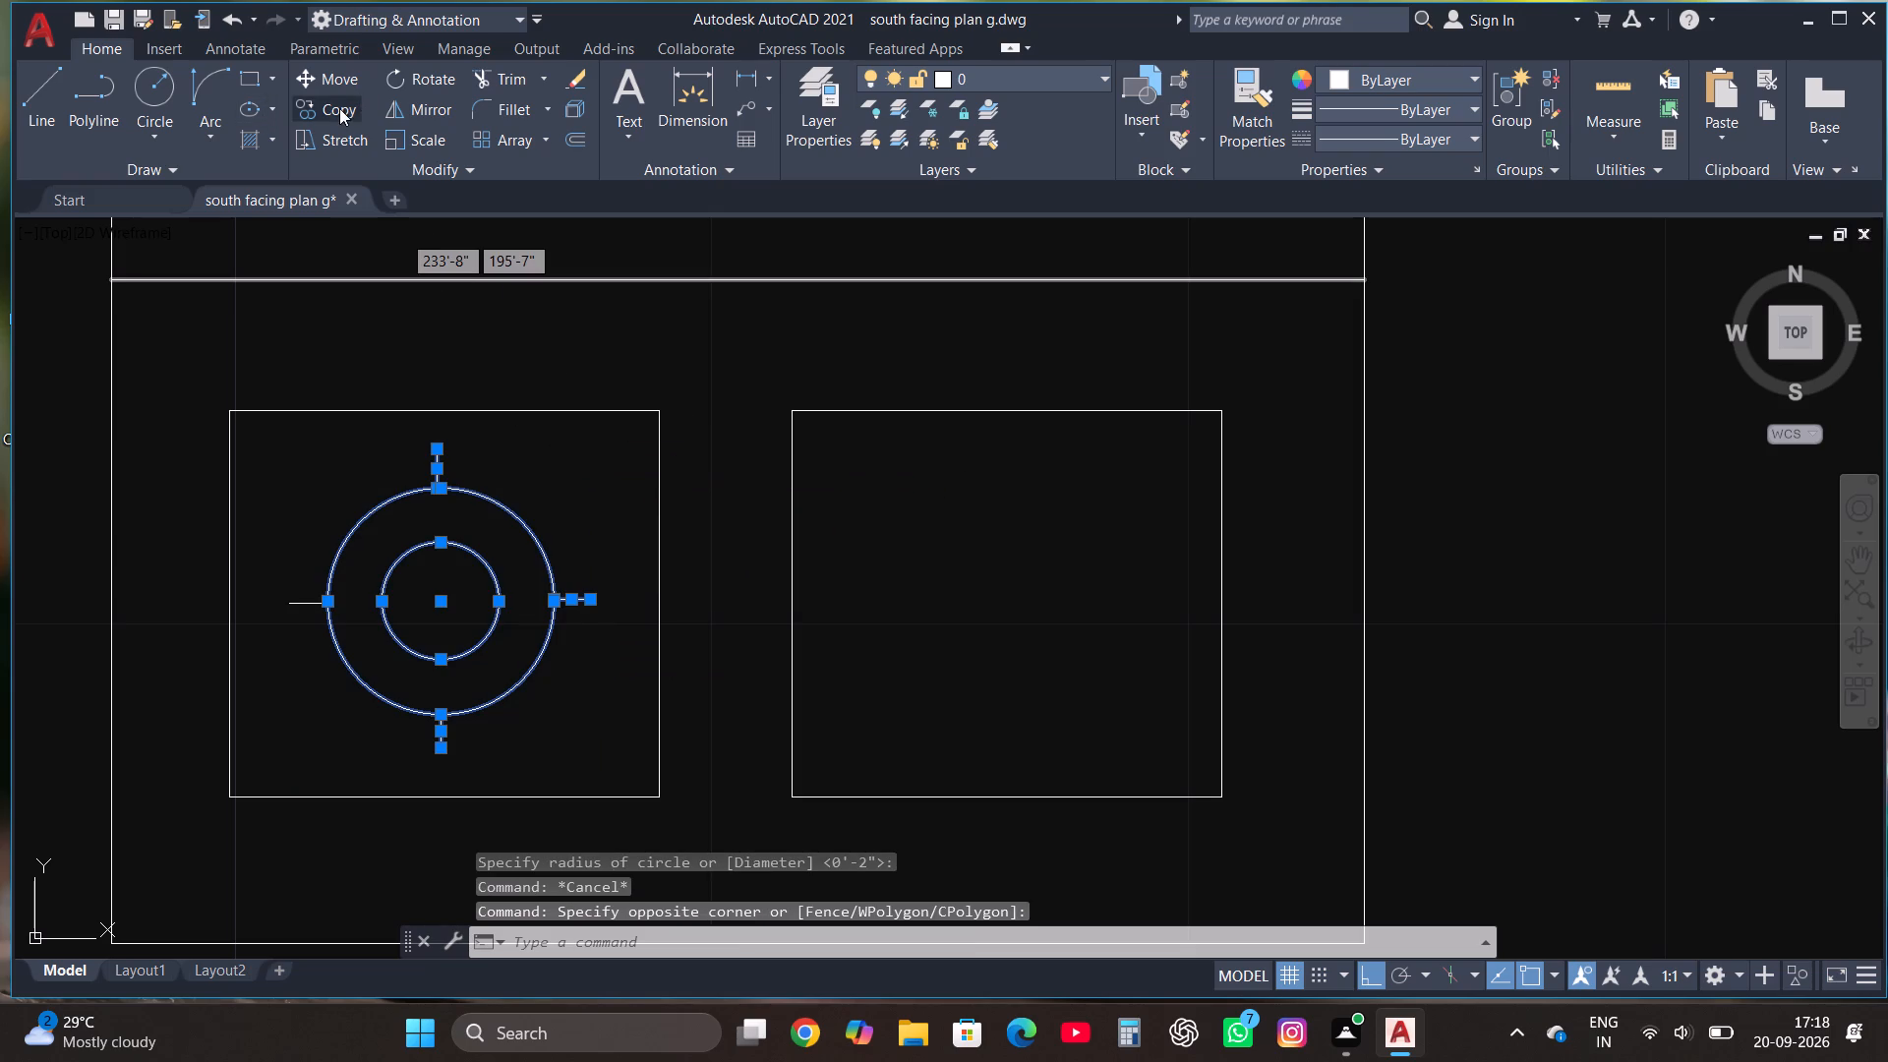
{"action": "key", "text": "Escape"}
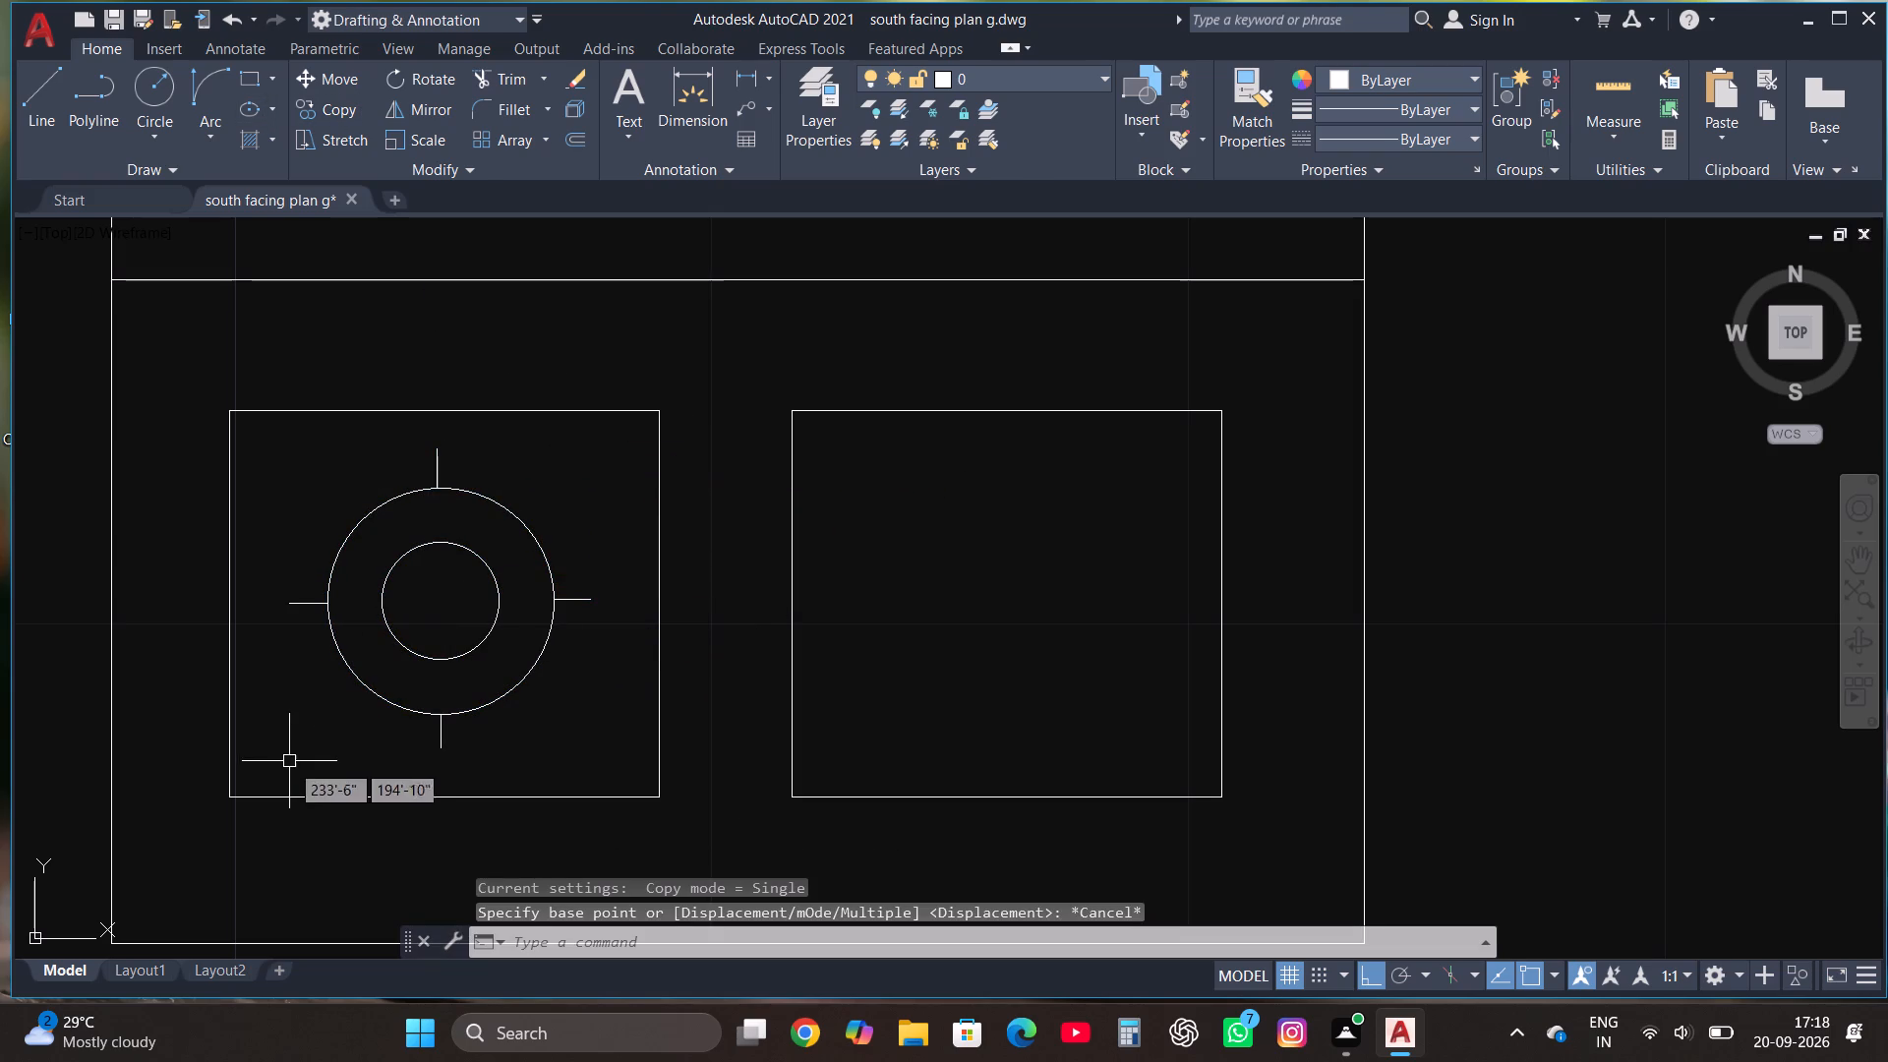
Copy both western burner circles and their four tick lines horizontally east into the middle of the eastern burner rectangle.
{"action": "left_click", "coordinate": [261, 779]}
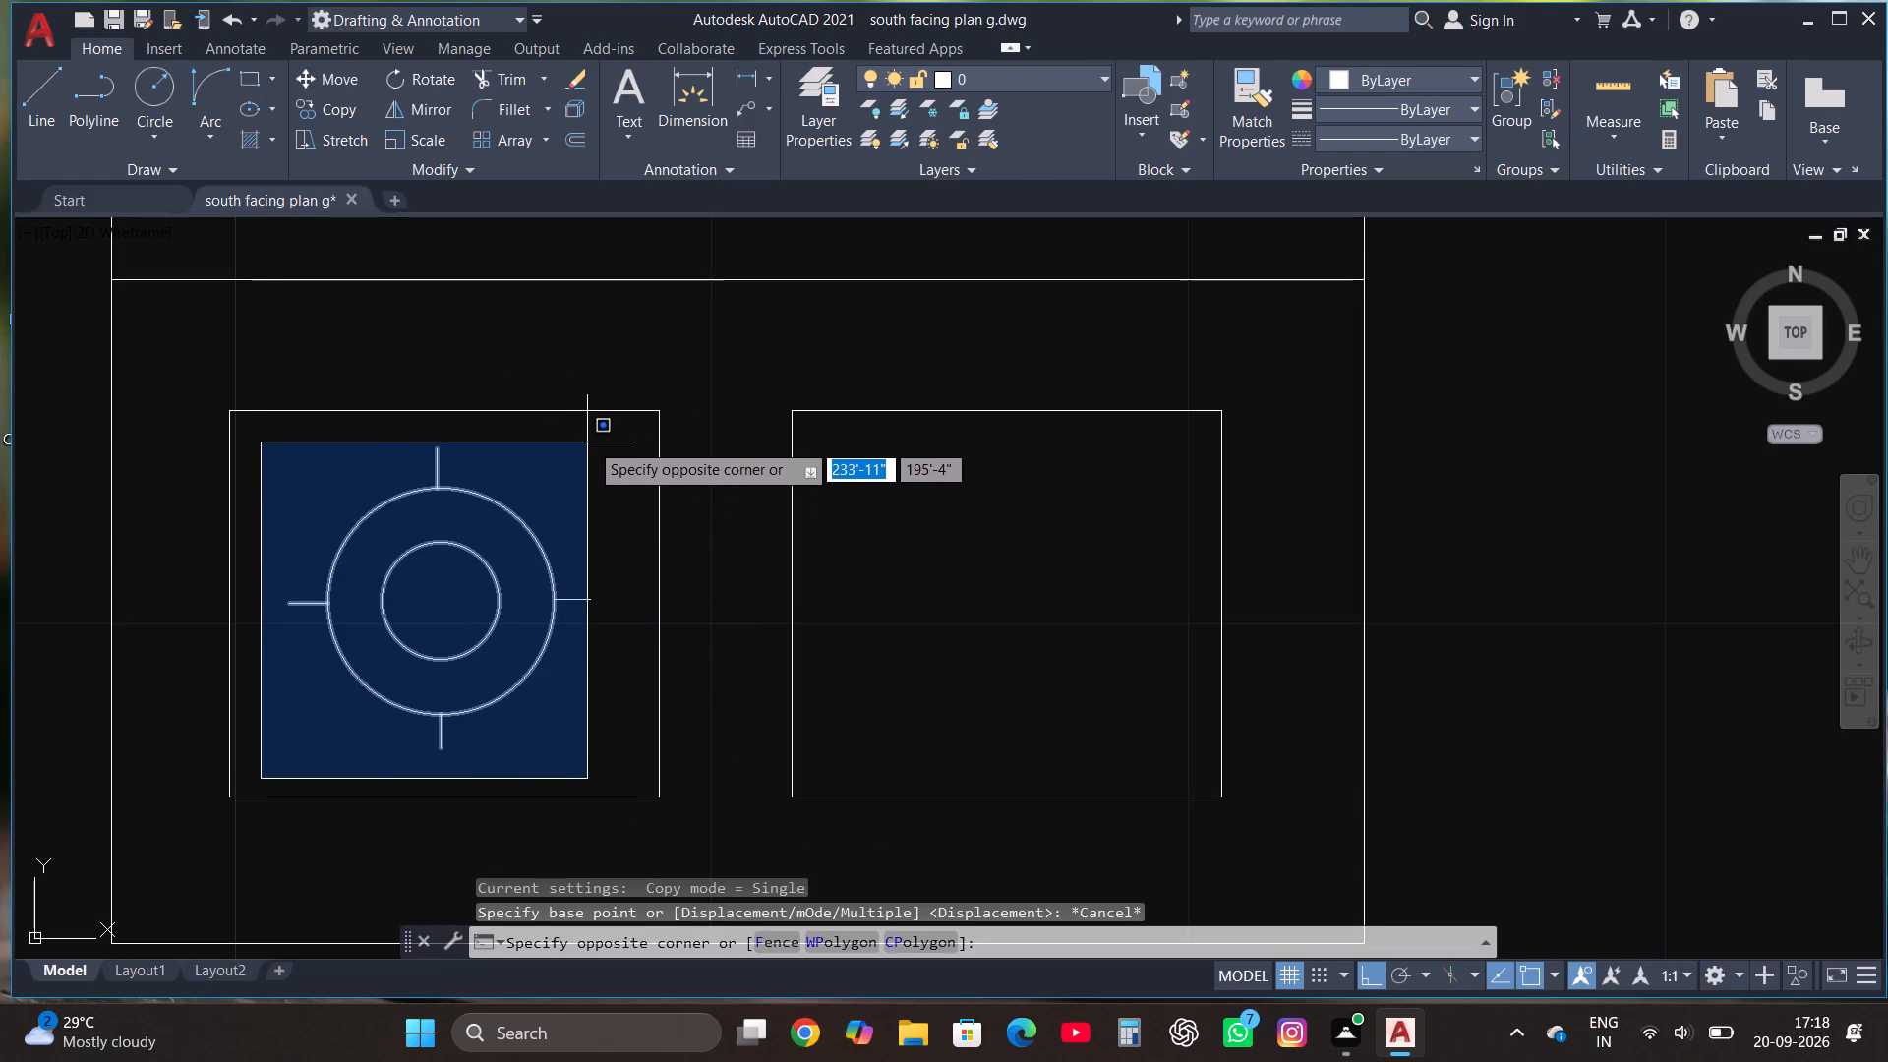
{"action": "left_click", "coordinate": [614, 441]}
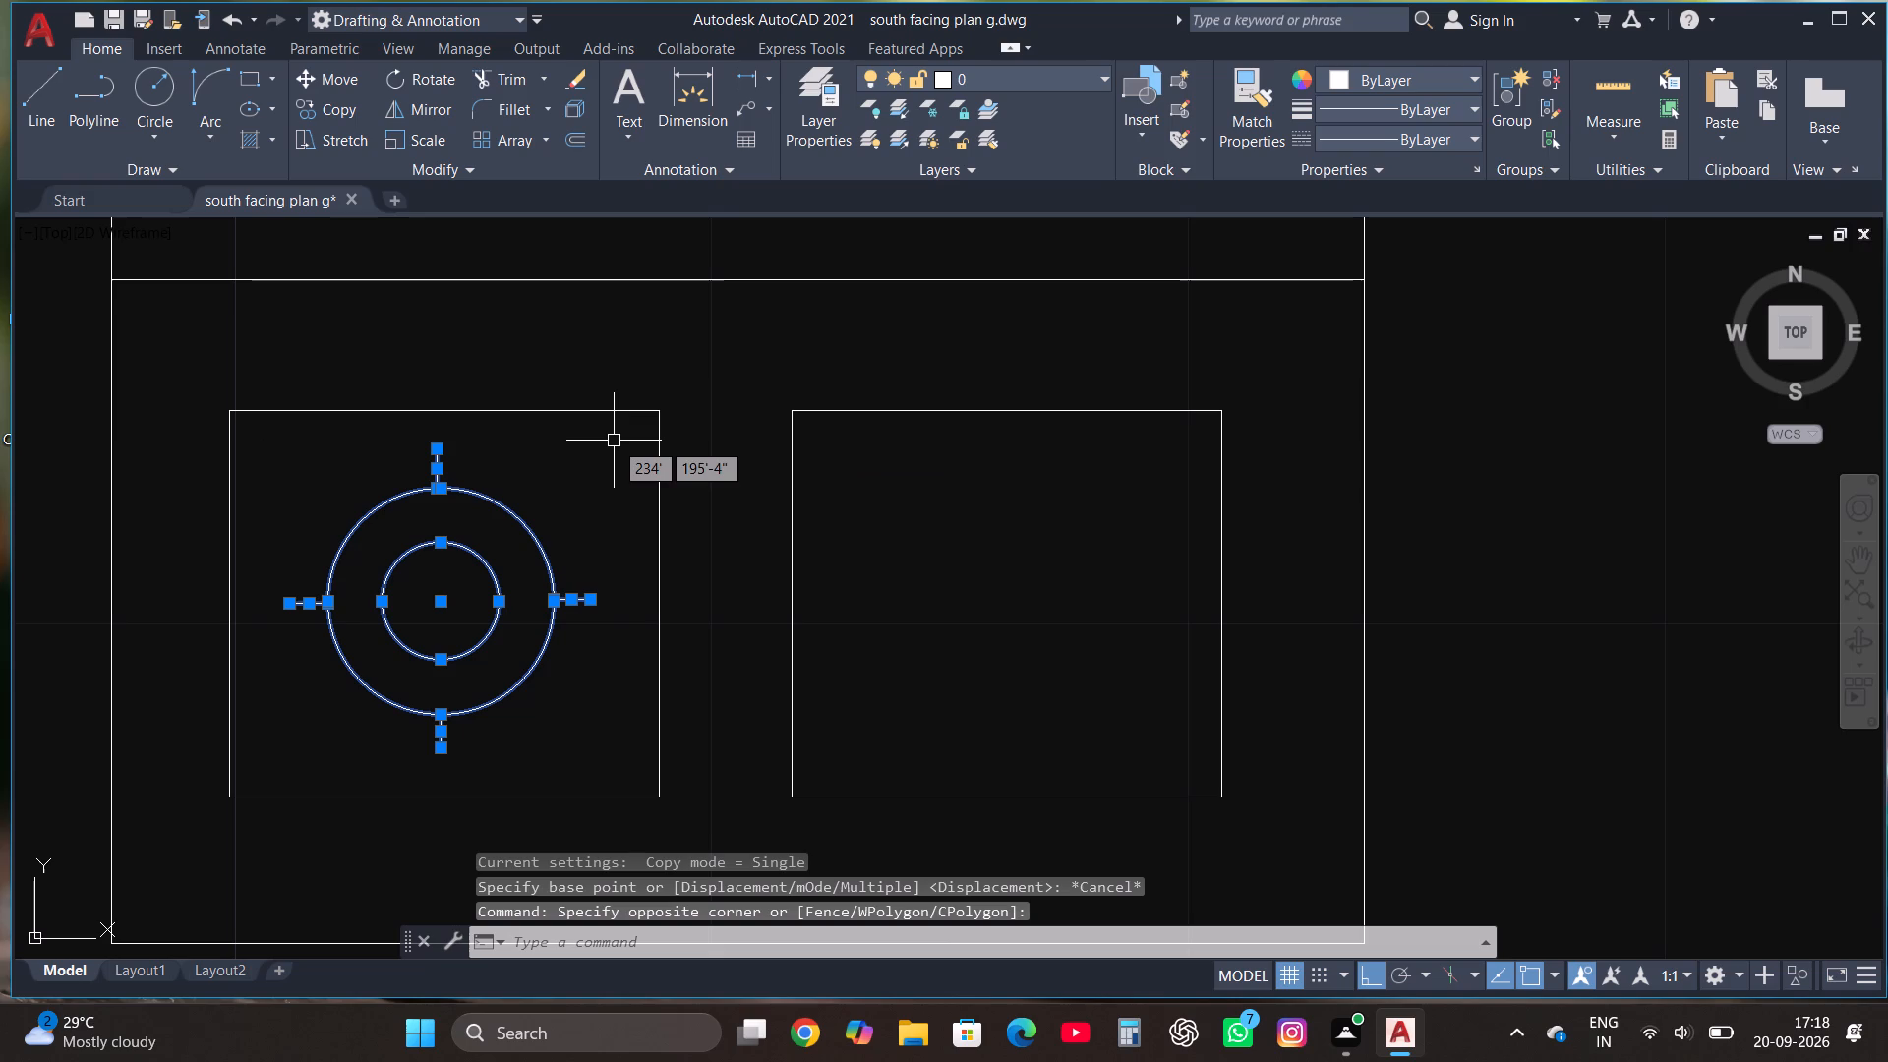
{"action": "left_click", "coordinate": [335, 113]}
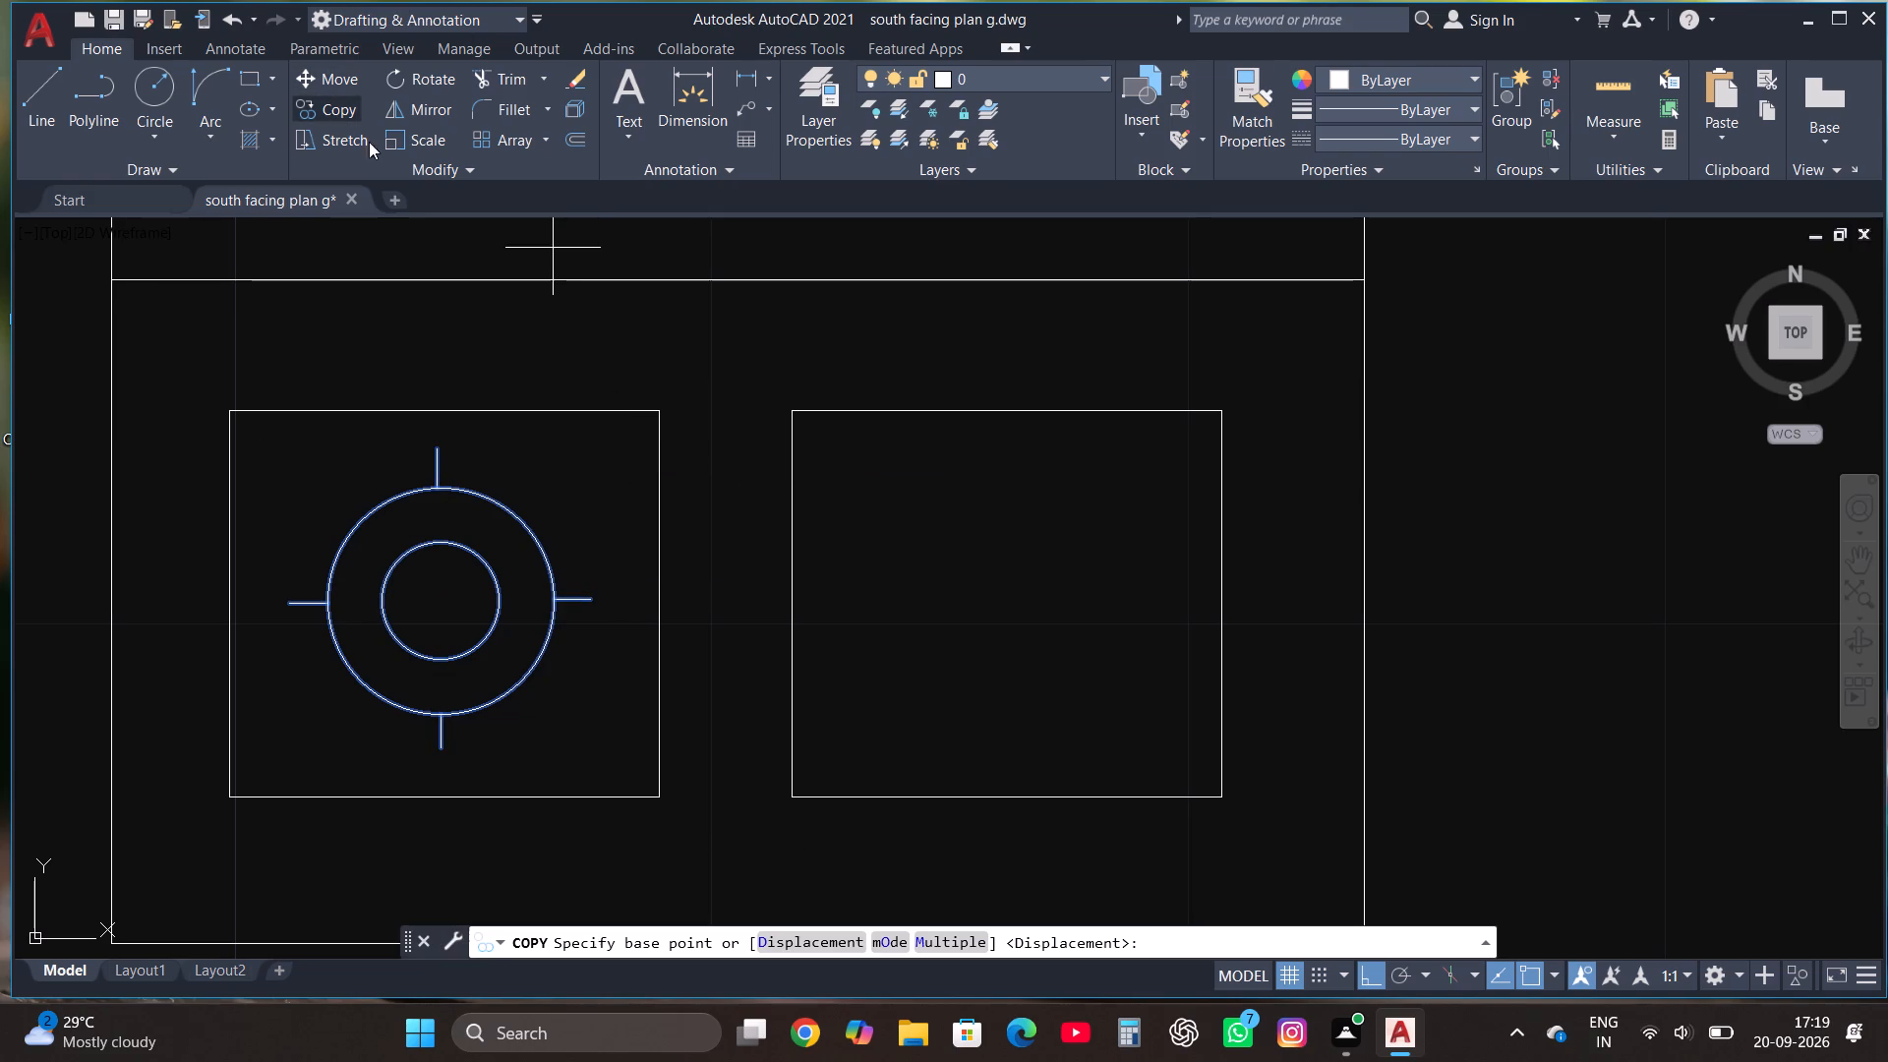
{"action": "left_click", "coordinate": [429, 603]}
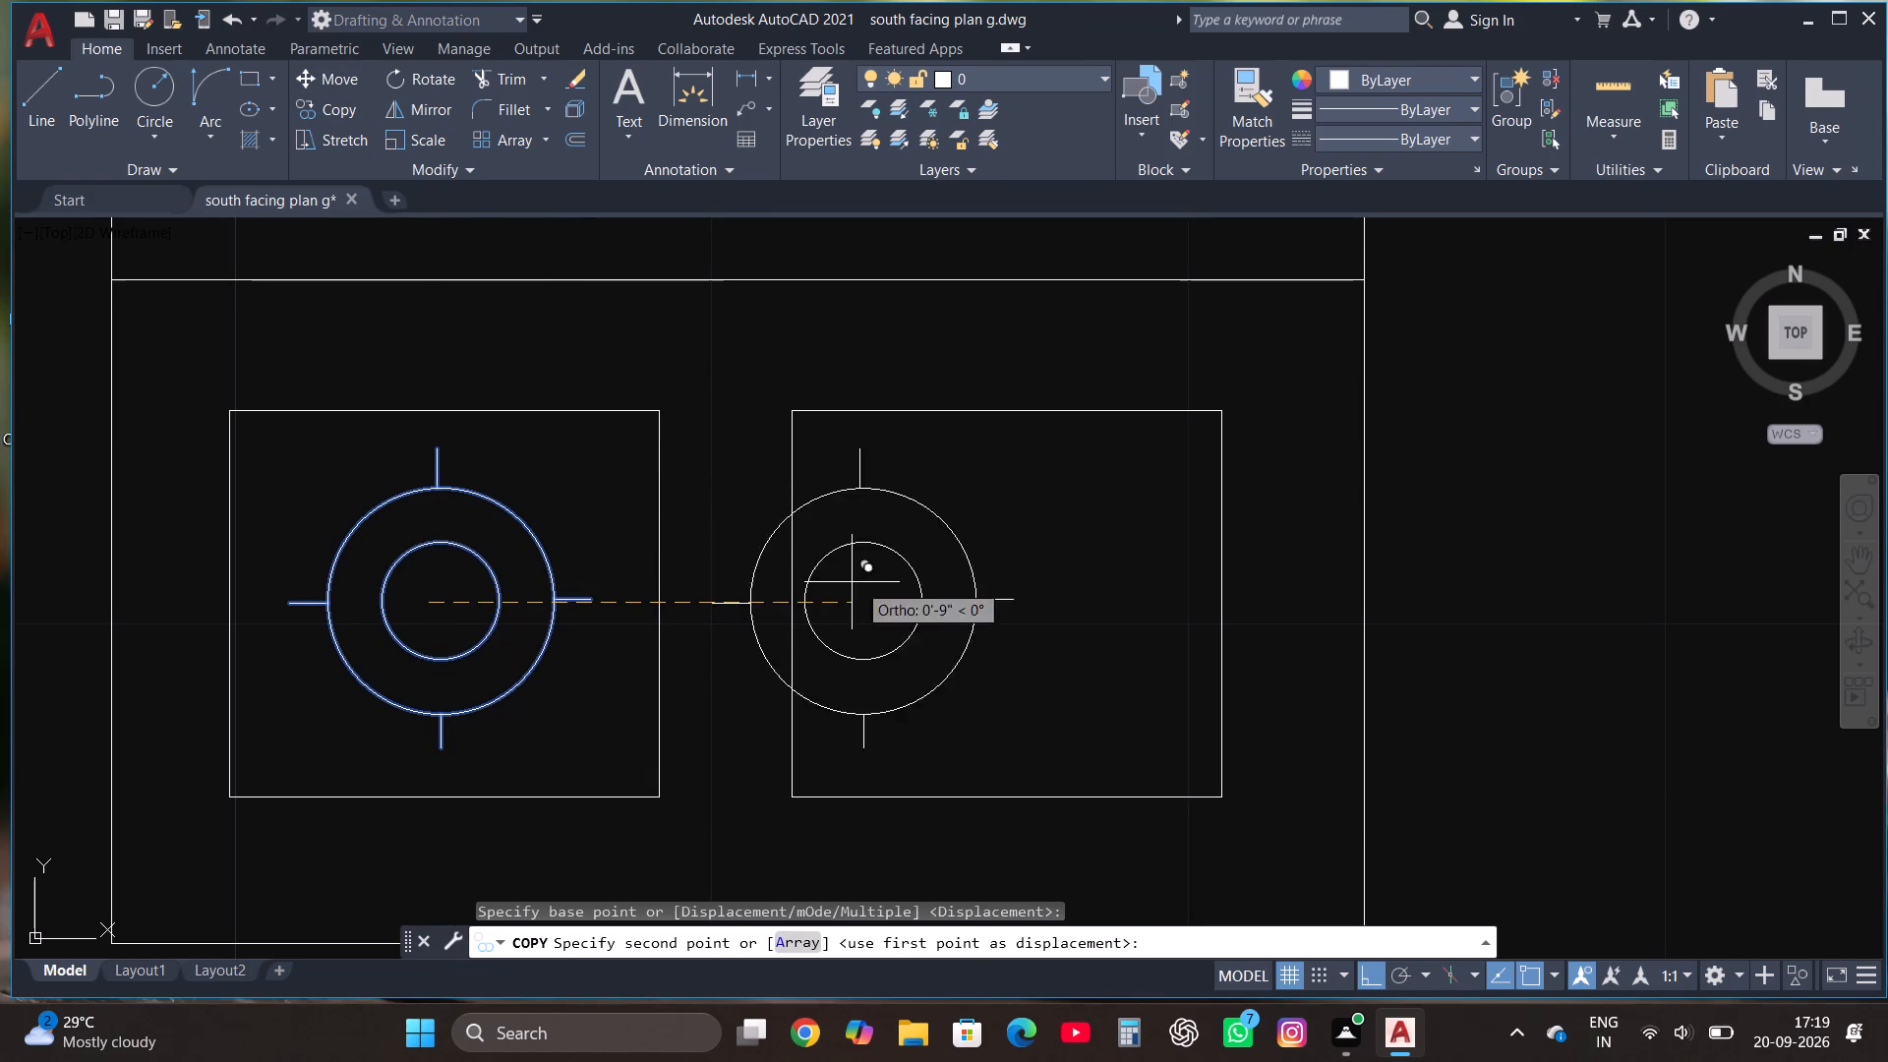
{"action": "left_click", "coordinate": [1011, 587]}
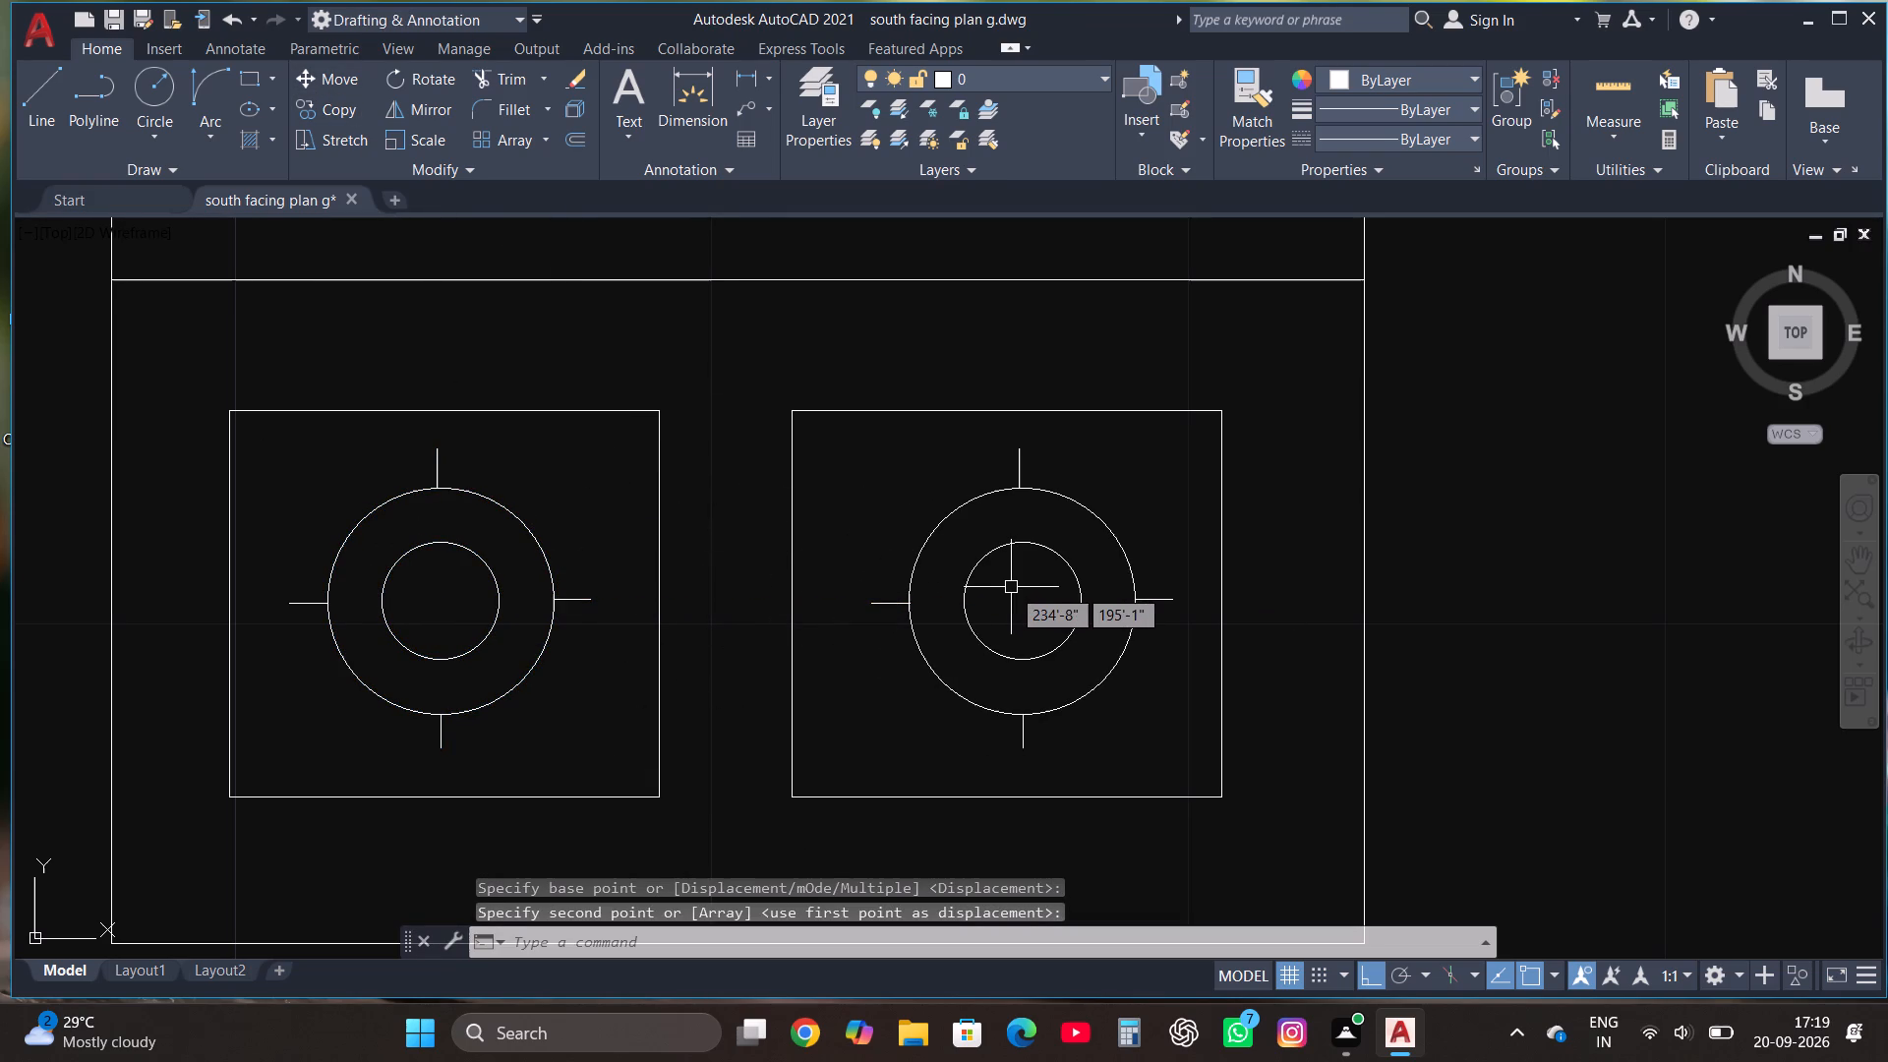
{"action": "key", "text": "Escape"}
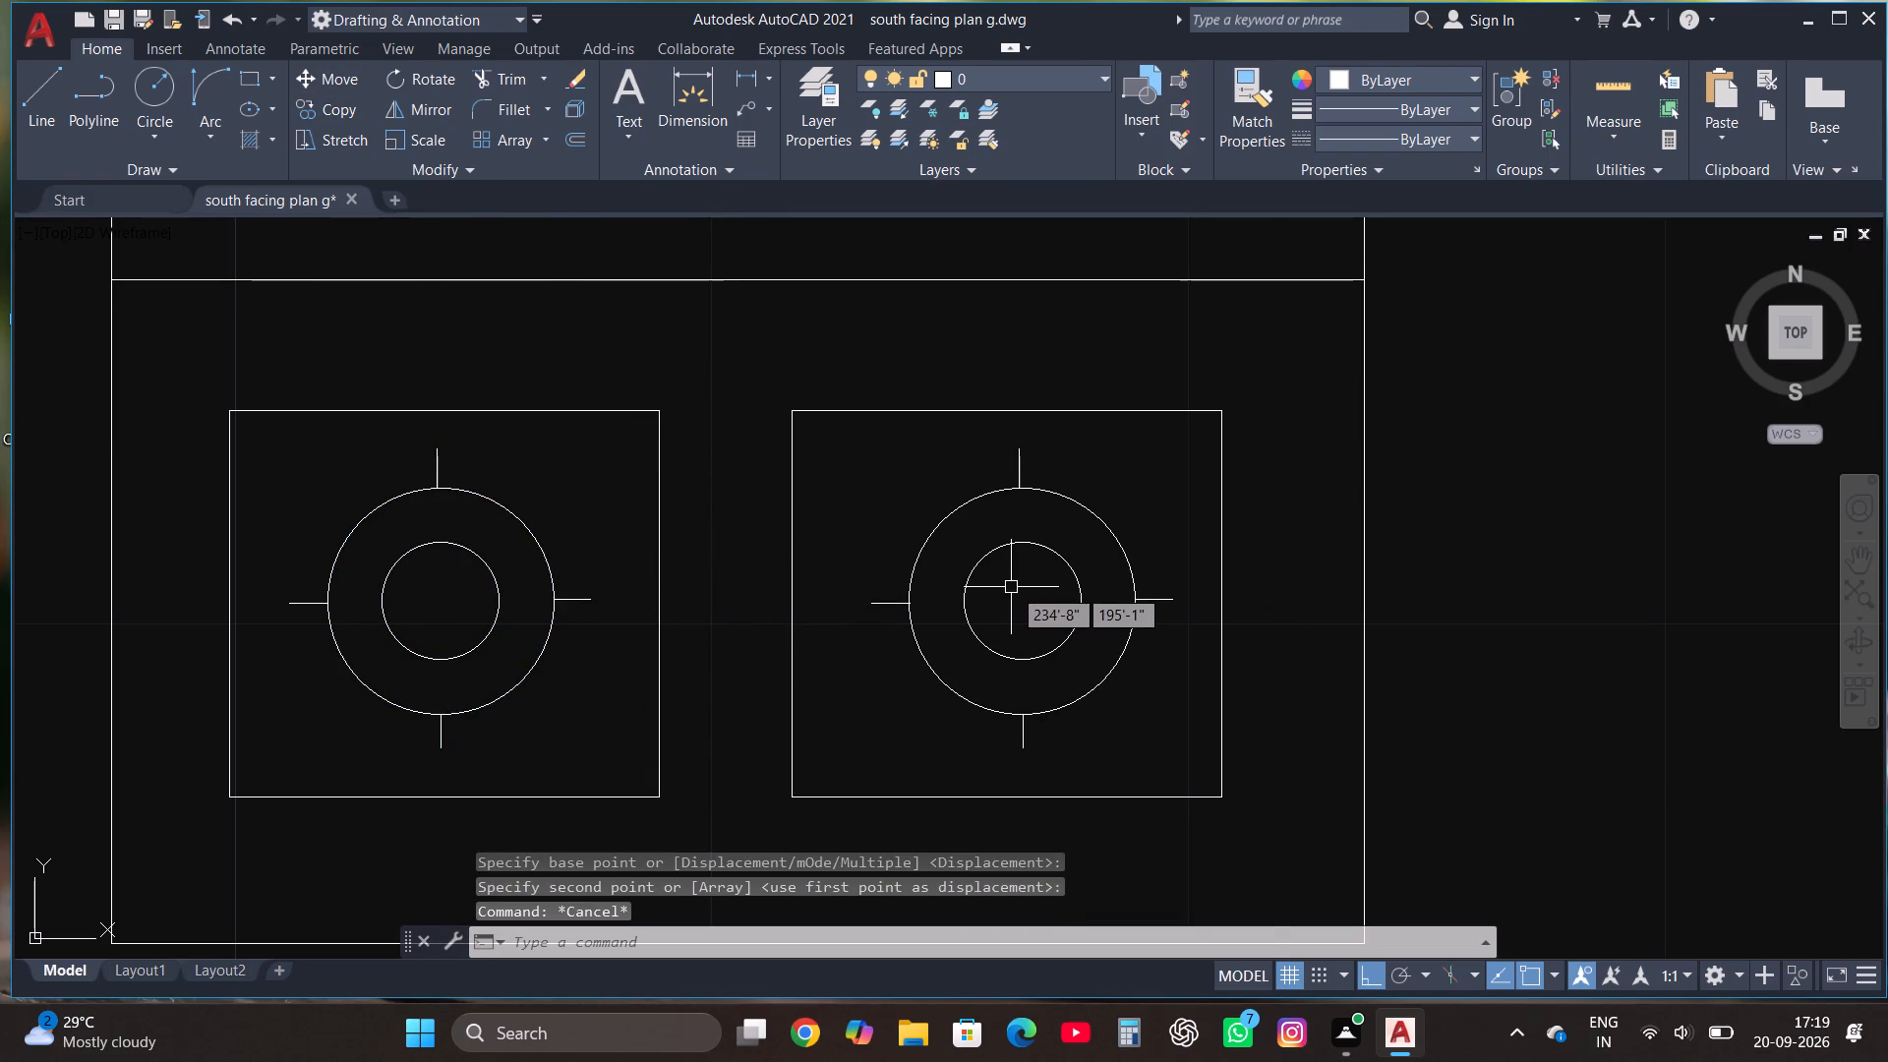
Draw a knob circle of about 1" radius in the stove's north strip, above the western burner.
{"action": "scroll", "coordinate": [1018, 601], "scroll_direction": "down", "scroll_amount": 2}
{"action": "scroll", "coordinate": [945, 460], "scroll_direction": "up", "scroll_amount": 2}
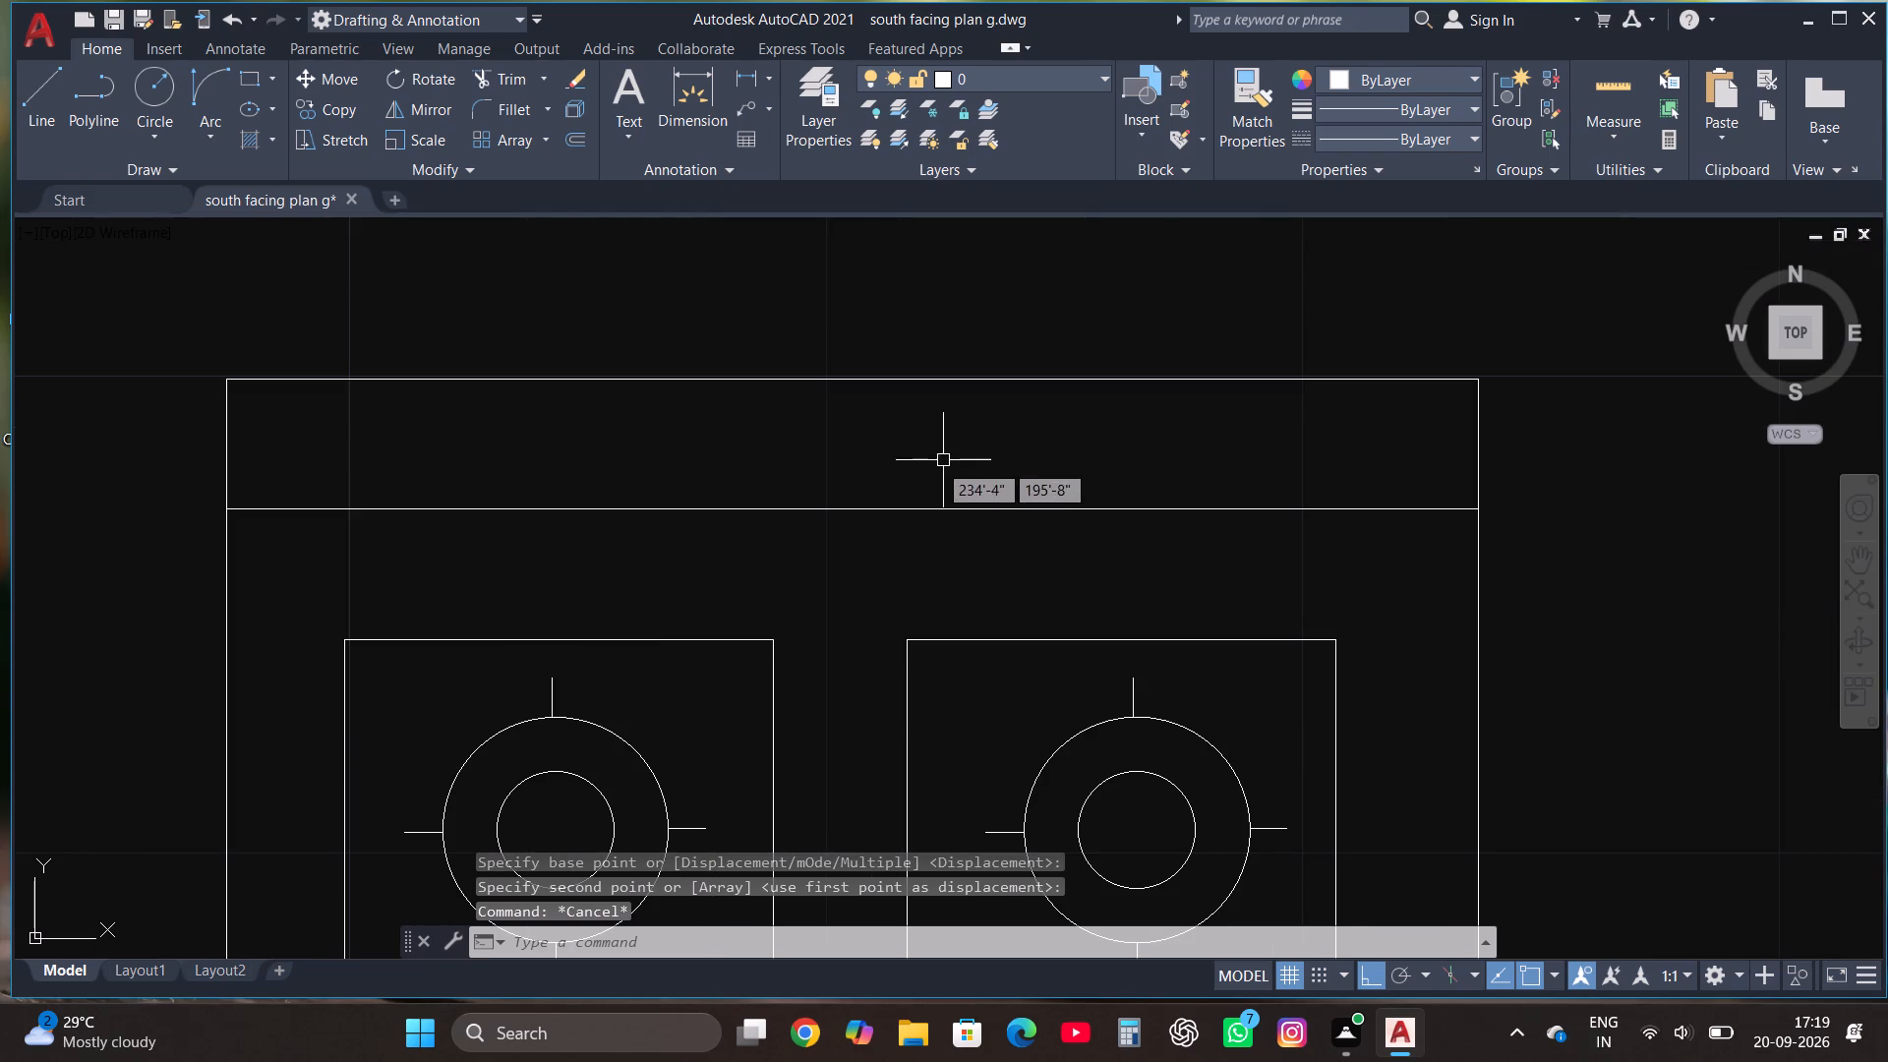
{"action": "left_click", "coordinate": [166, 84]}
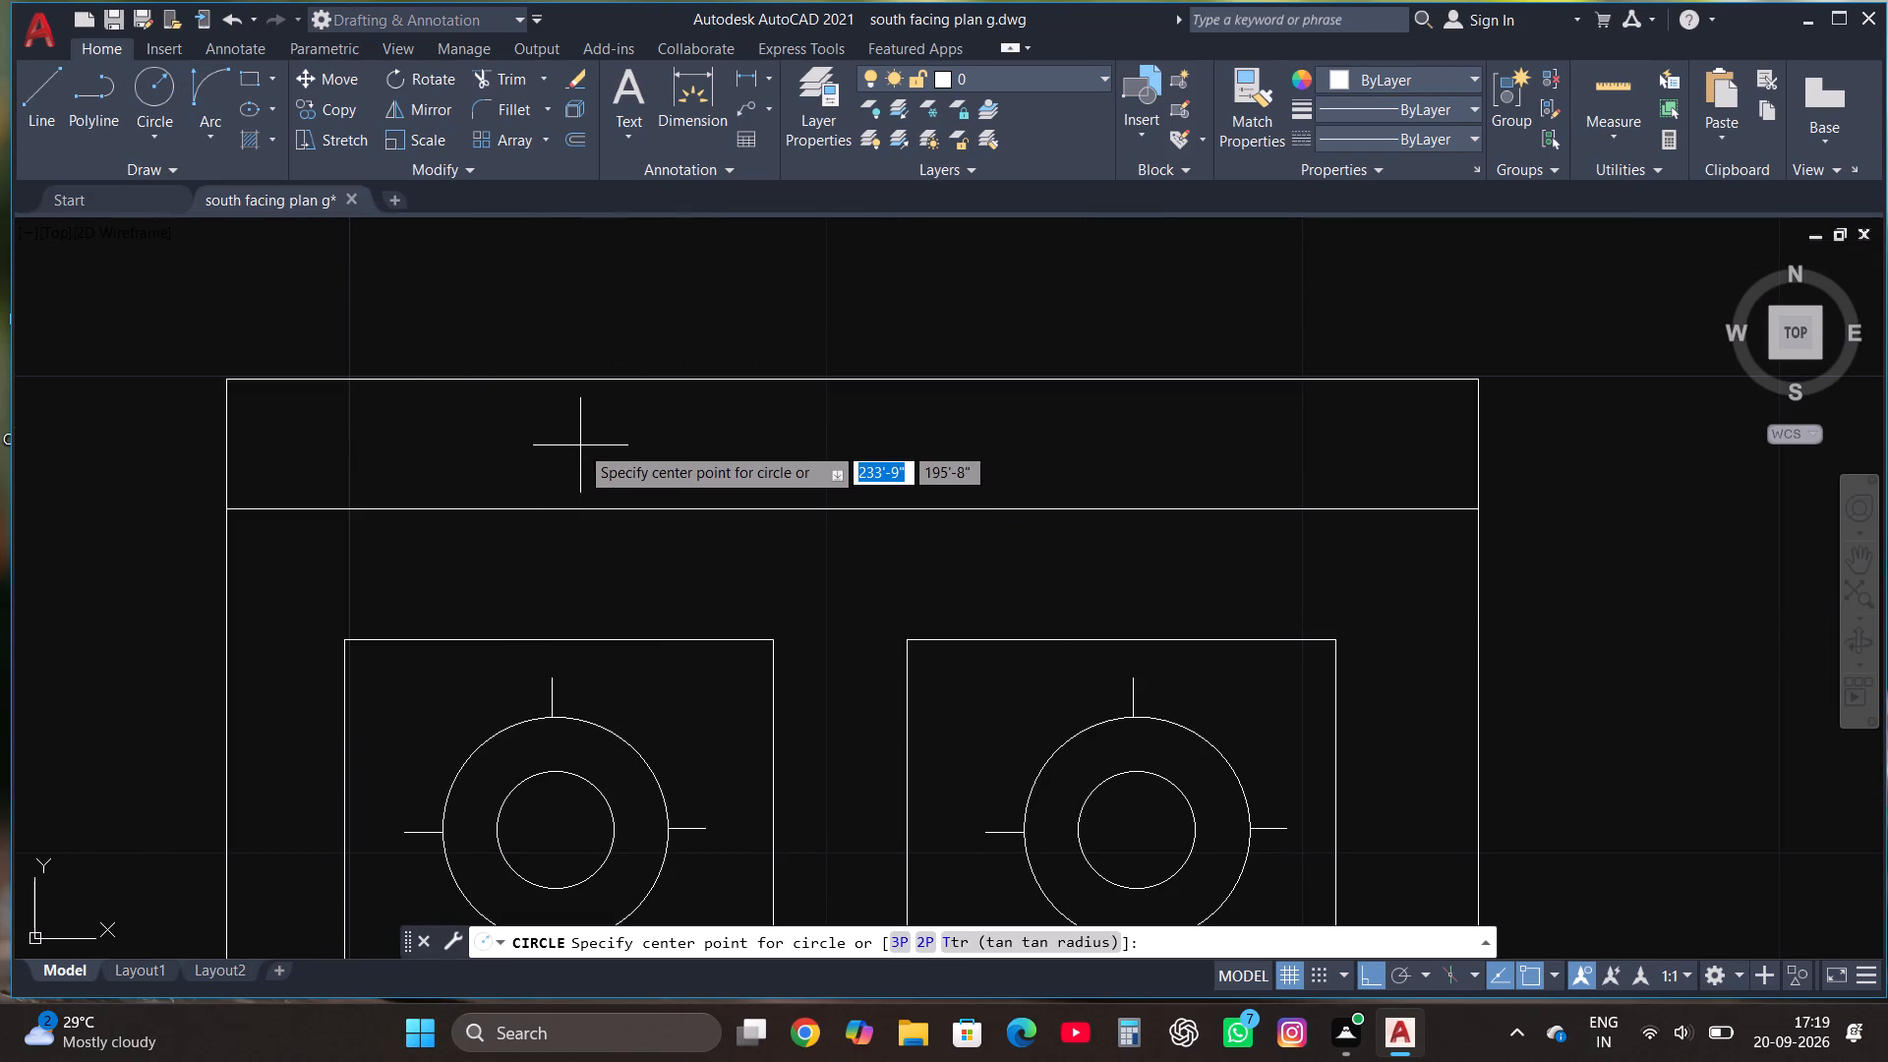
{"action": "left_click", "coordinate": [543, 441]}
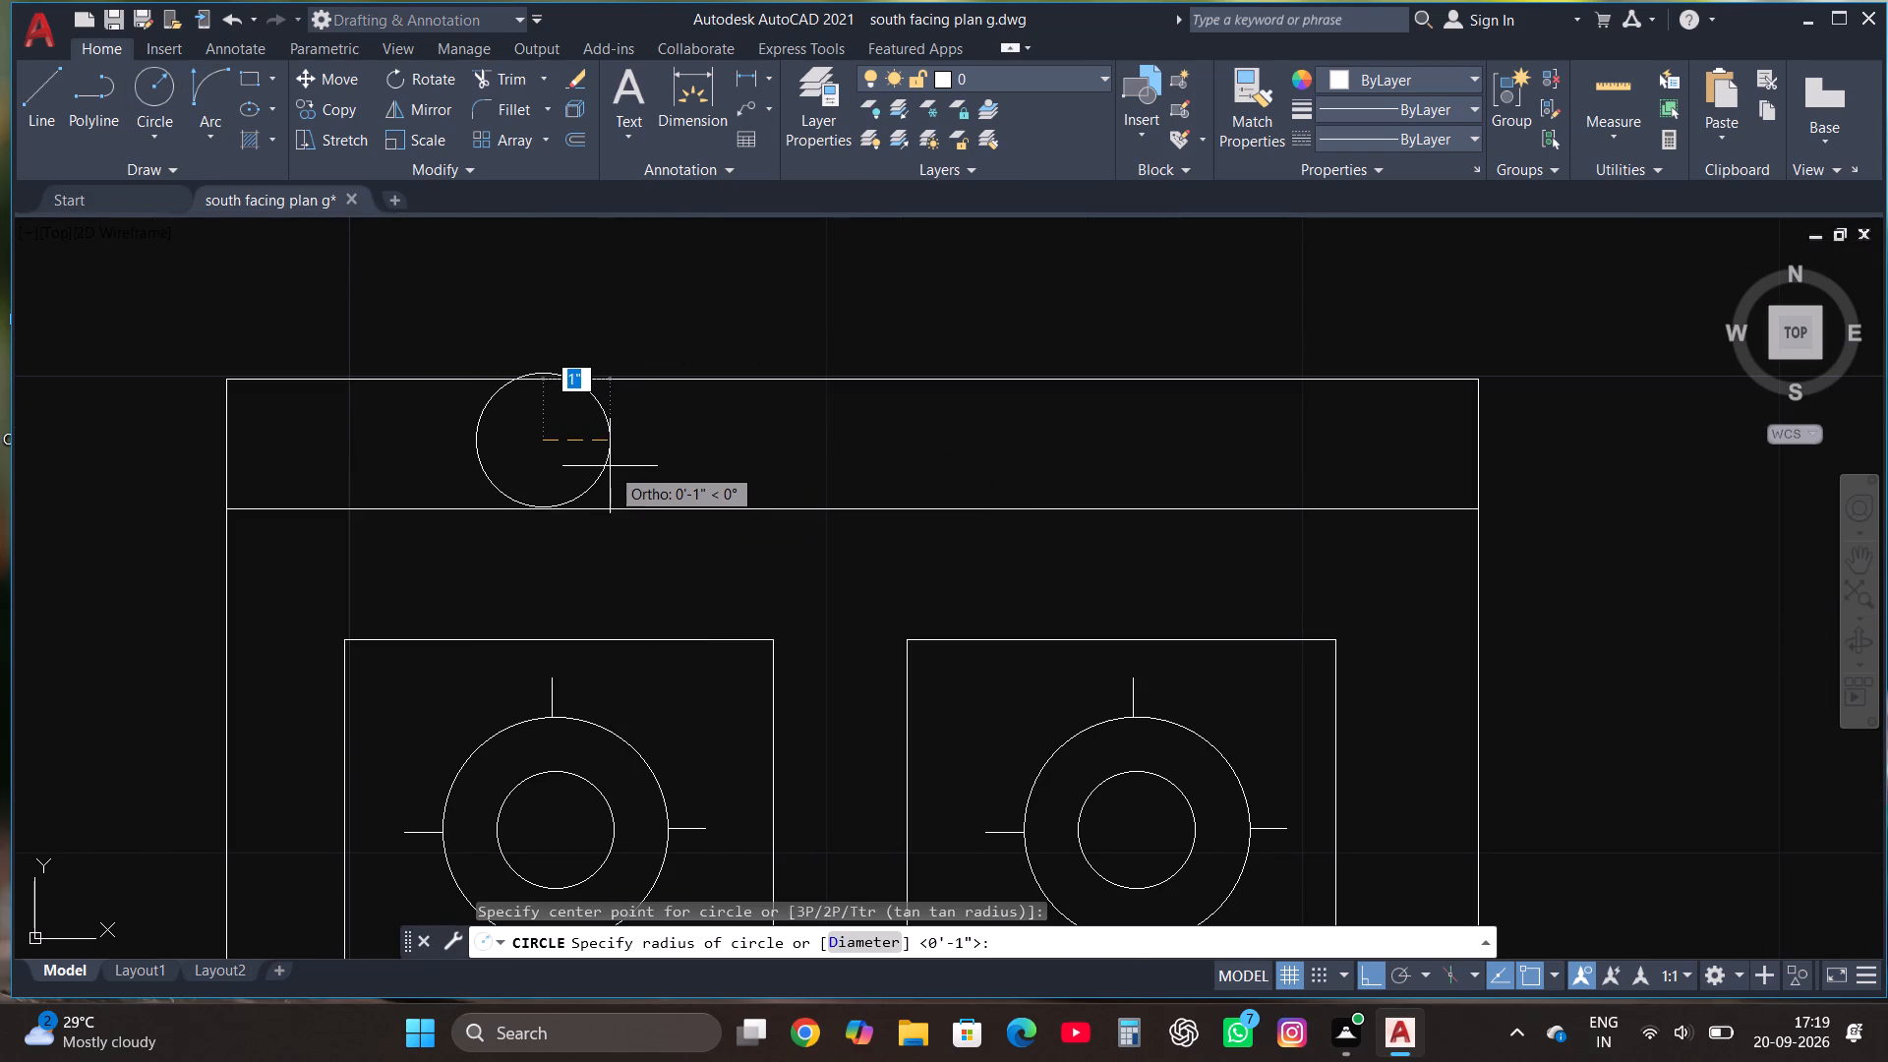
{"action": "left_click", "coordinate": [600, 460]}
{"action": "left_click", "coordinate": [599, 441]}
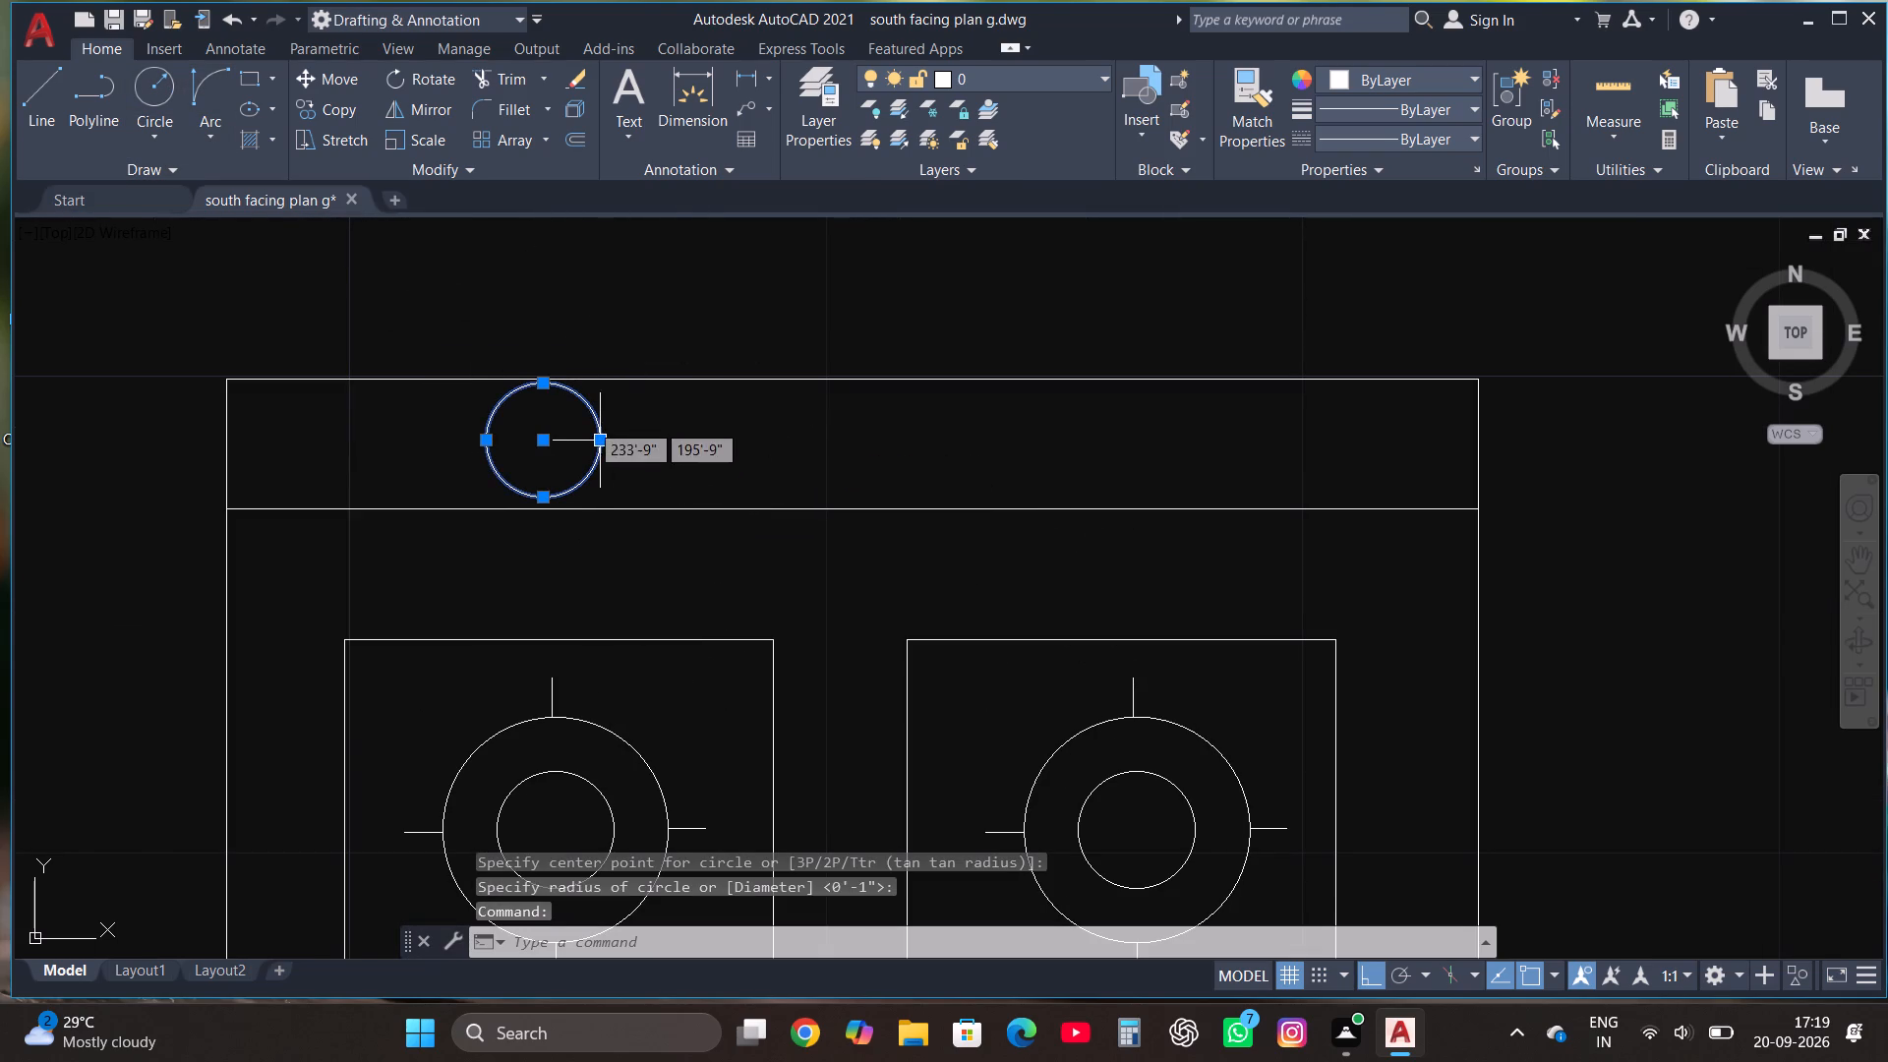
{"action": "key", "text": "Escape"}
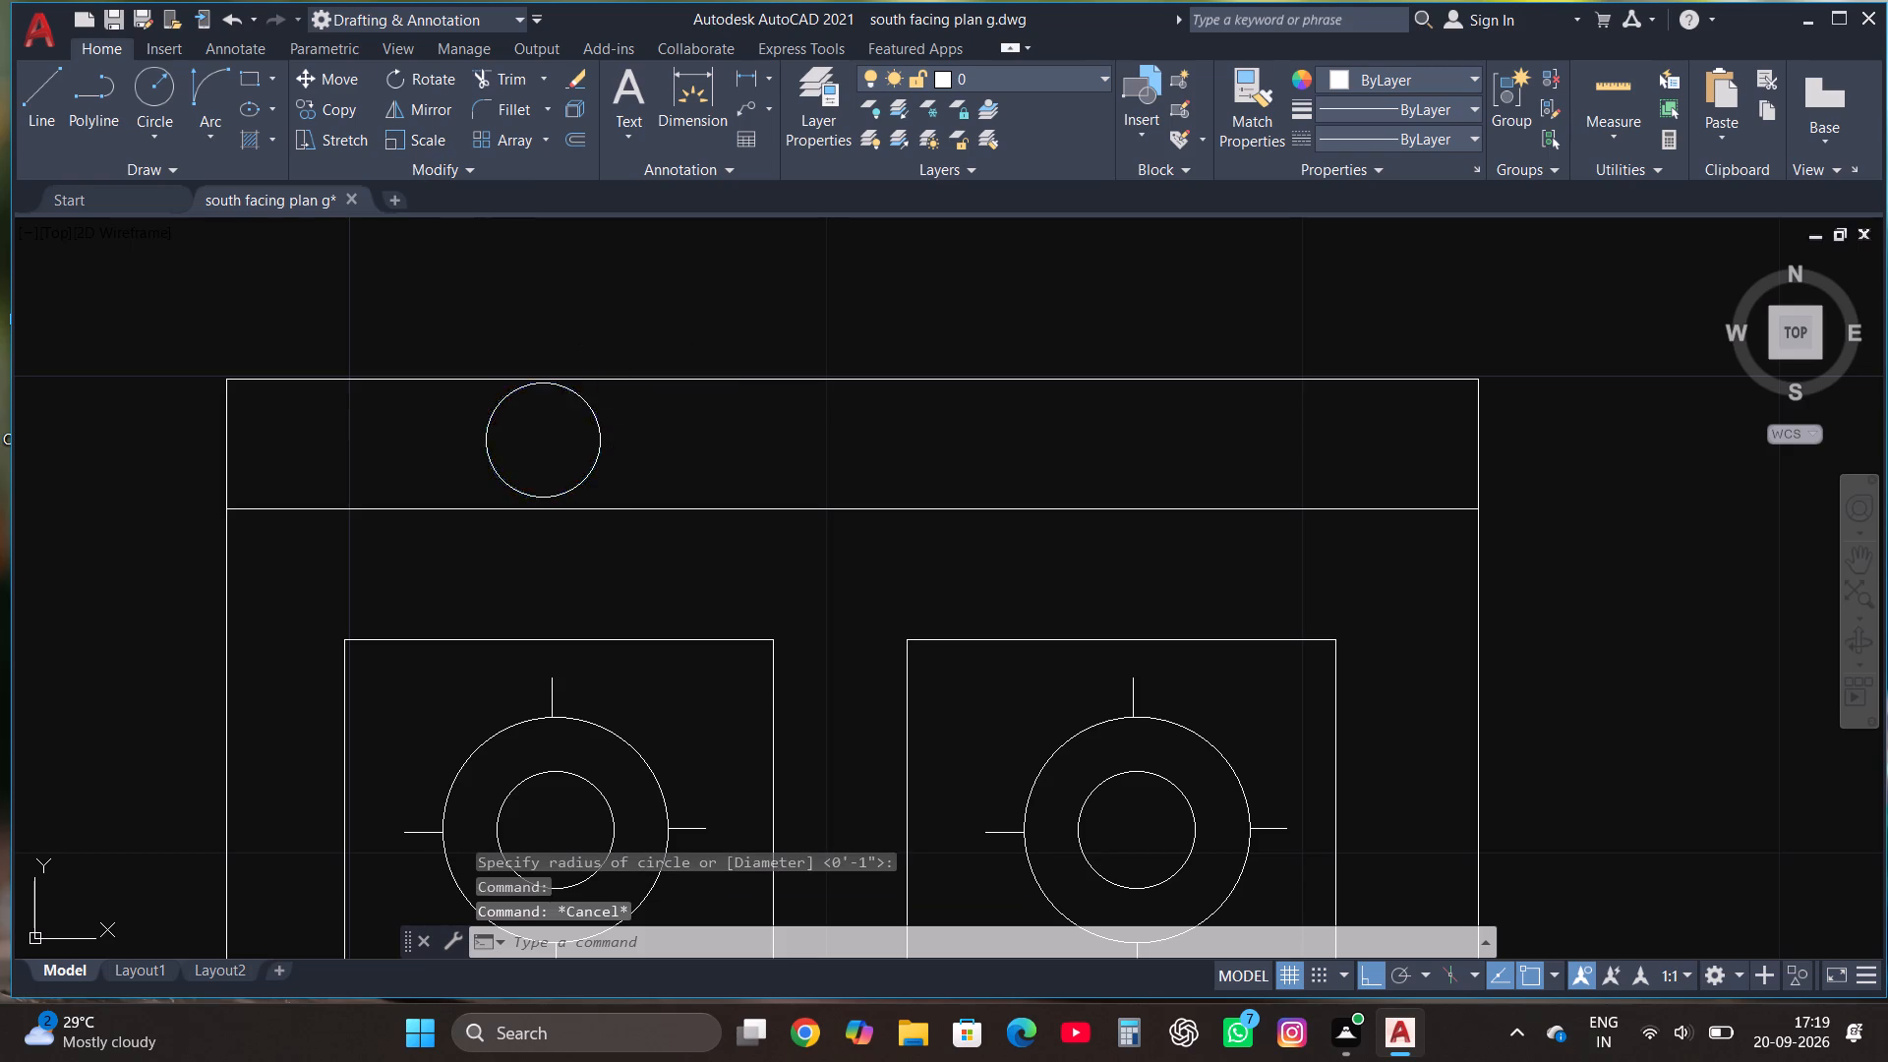
Copy the knob circle horizontally east along the stove's north strip to sit above the eastern burner.
{"action": "left_click", "coordinate": [583, 407]}
{"action": "left_click", "coordinate": [333, 116]}
{"action": "left_click", "coordinate": [520, 430]}
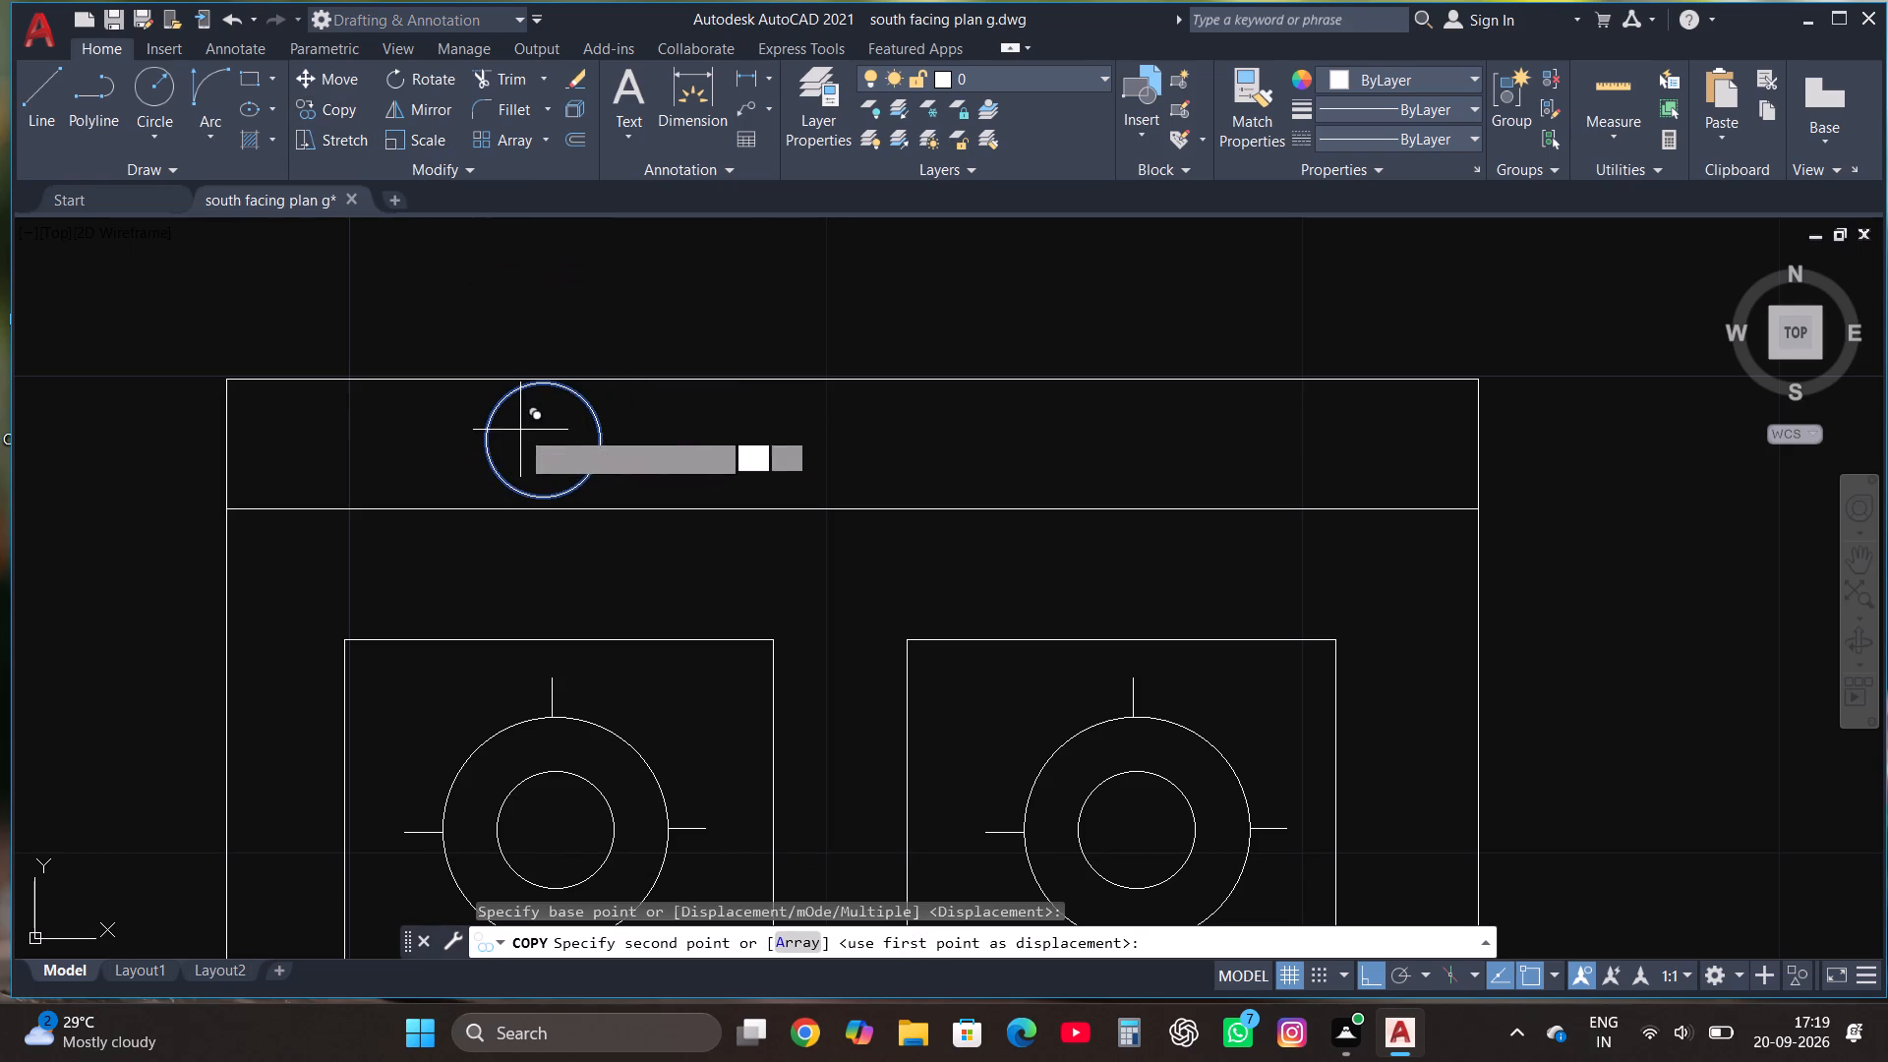
{"action": "left_click", "coordinate": [1093, 482]}
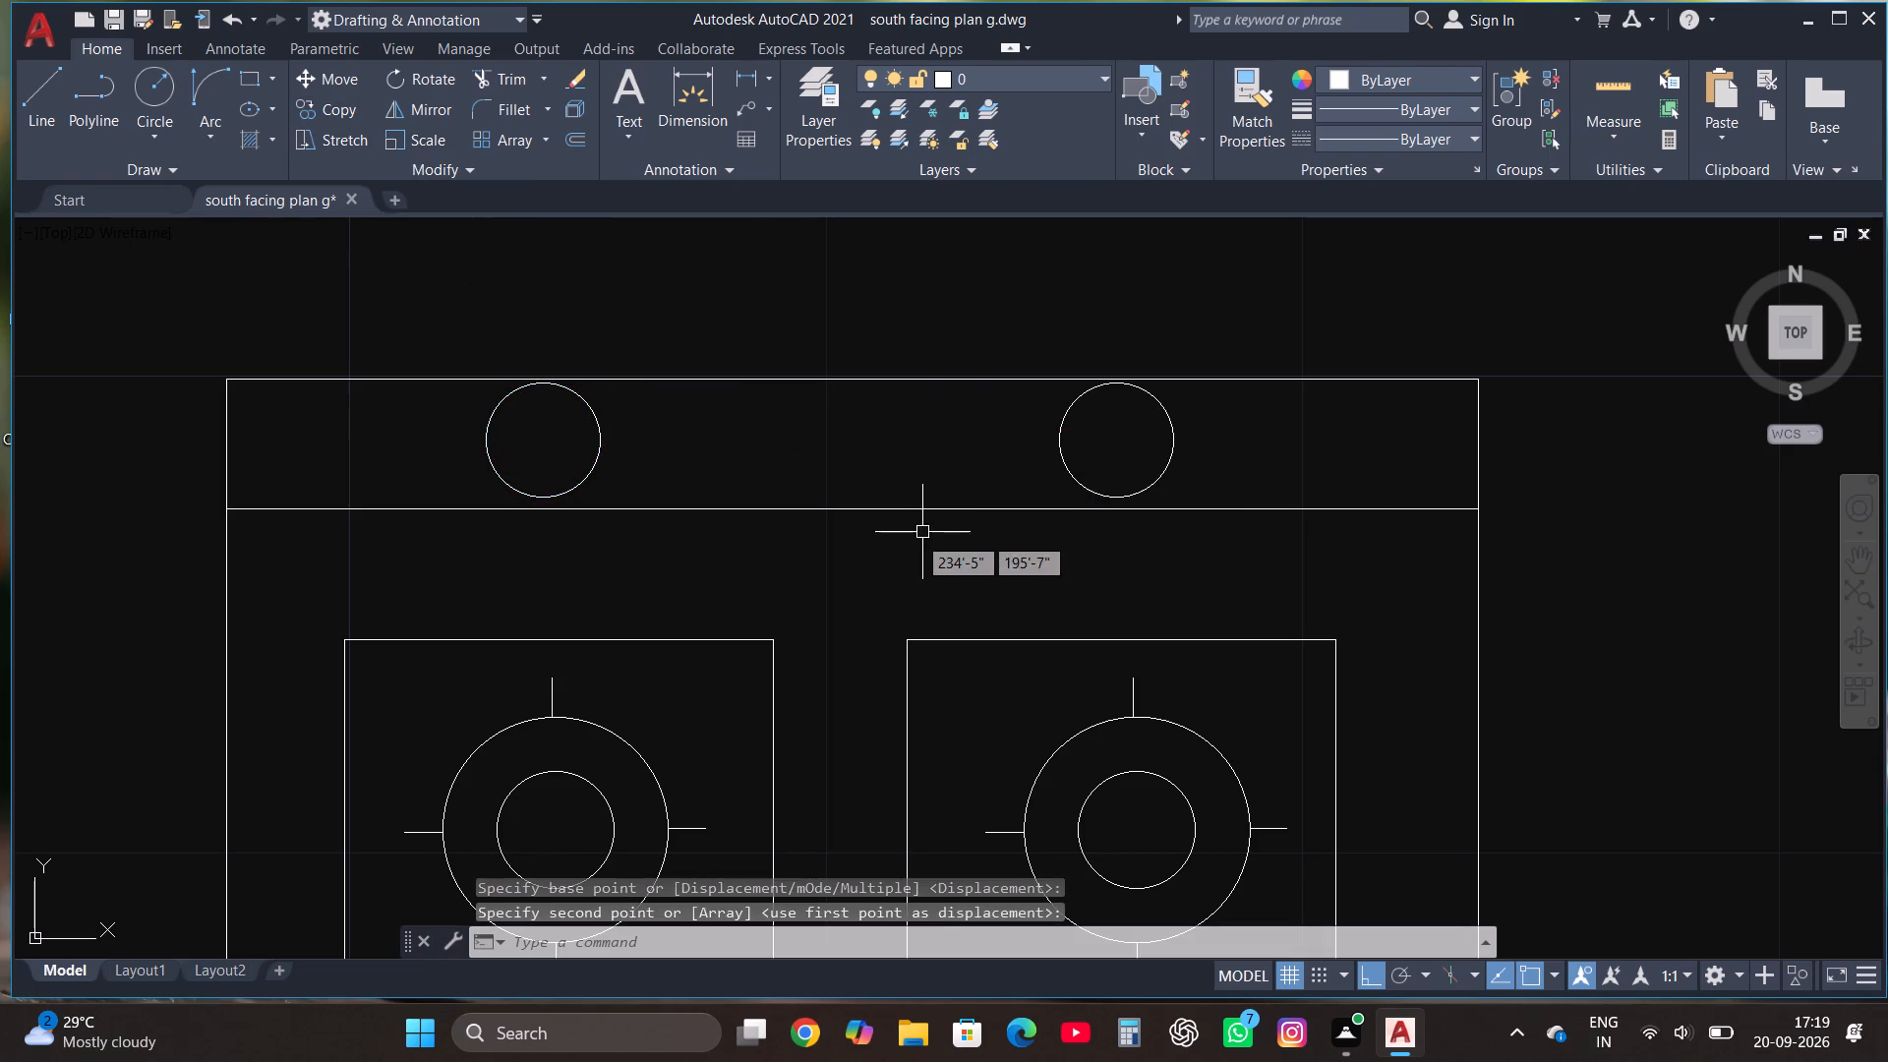
{"action": "key", "text": "Escape"}
Move the eastern knob circle slightly east to line up better with the burner below it.
{"action": "scroll", "coordinate": [912, 536], "scroll_direction": "down", "scroll_amount": 2}
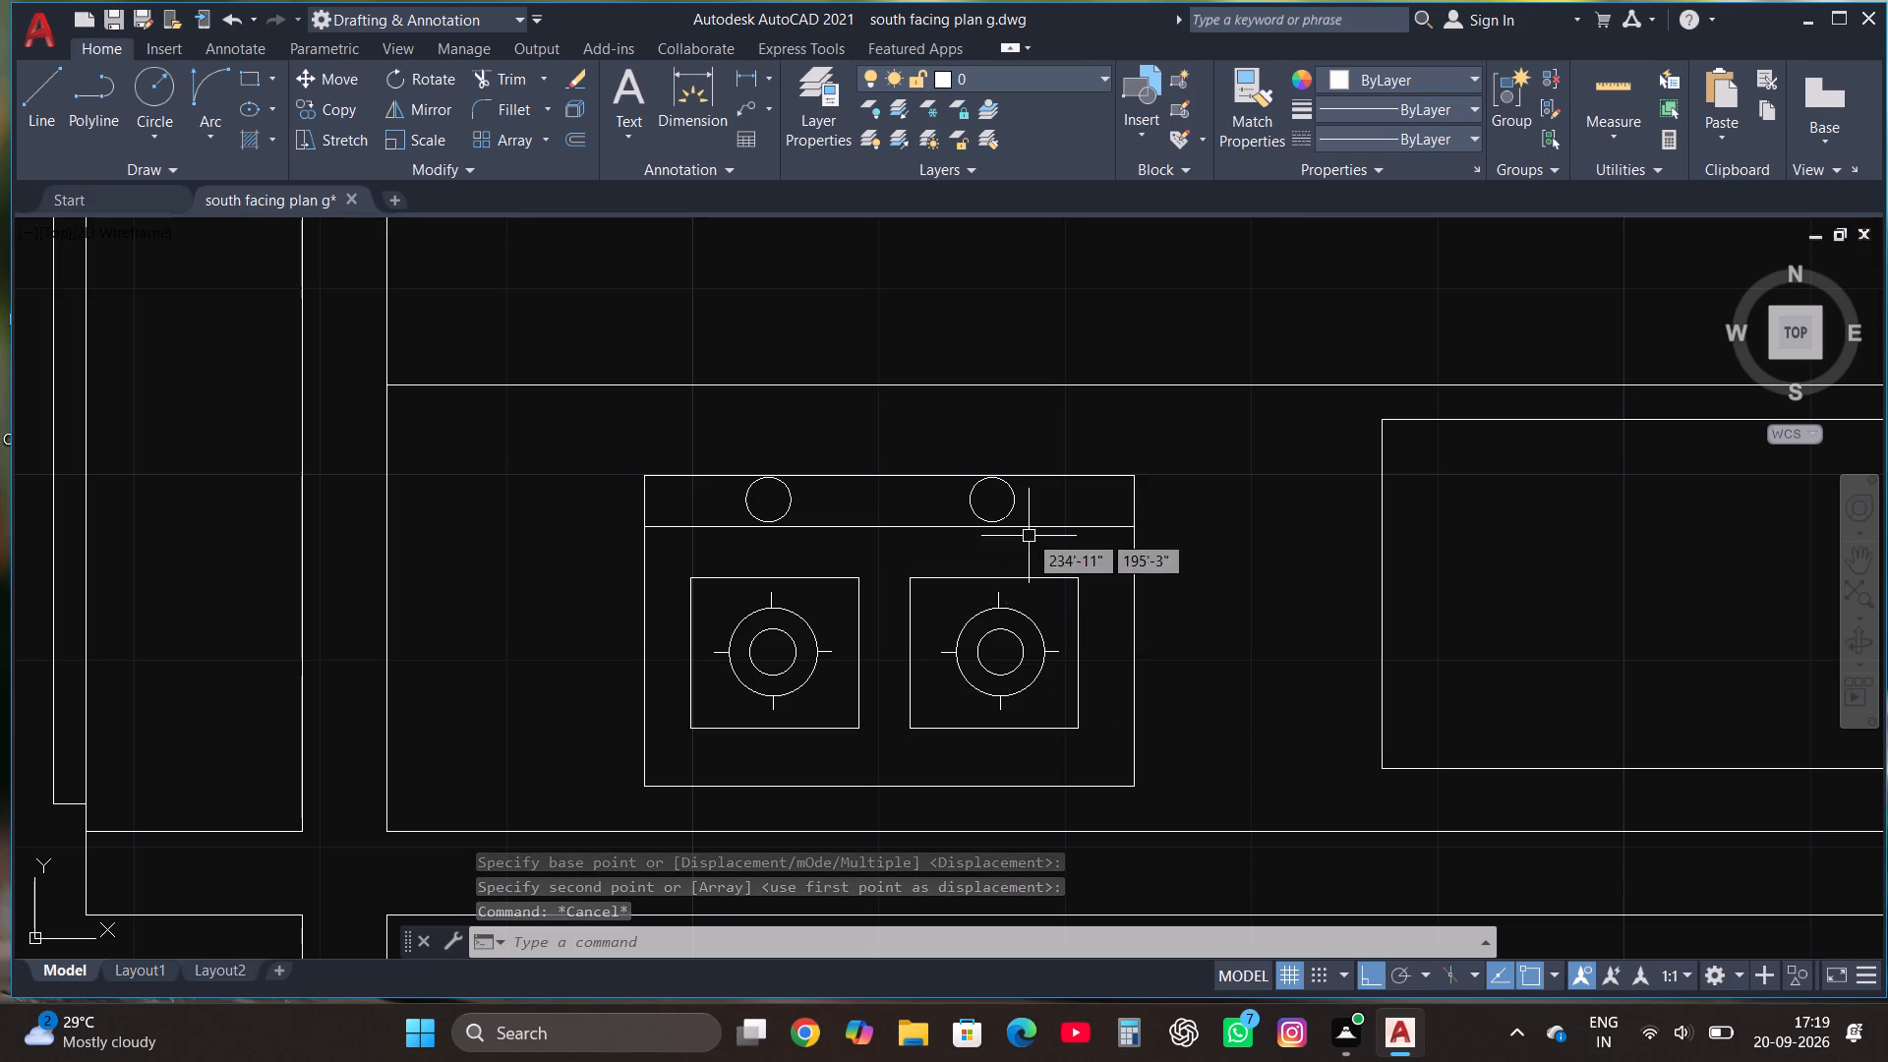
{"action": "left_click", "coordinate": [1019, 498]}
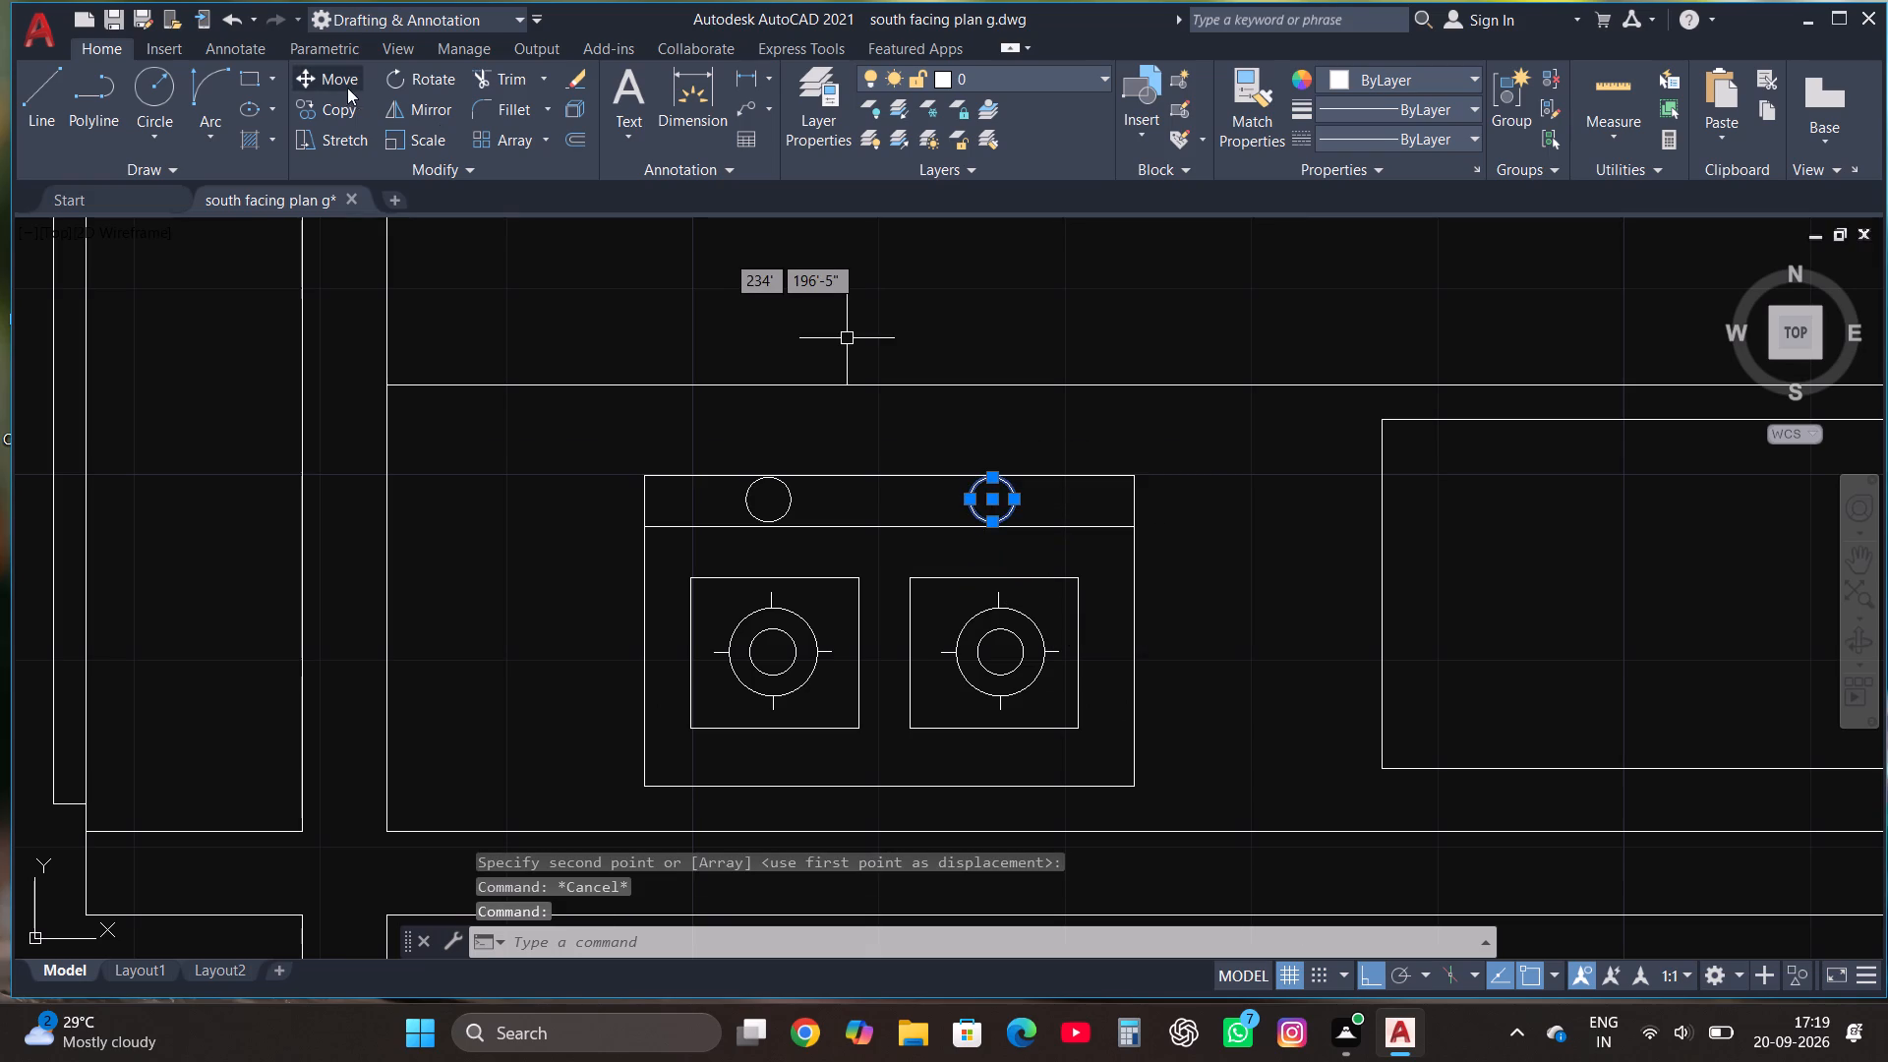
{"action": "left_click", "coordinate": [335, 85]}
{"action": "scroll", "coordinate": [1021, 496], "scroll_direction": "up", "scroll_amount": 1}
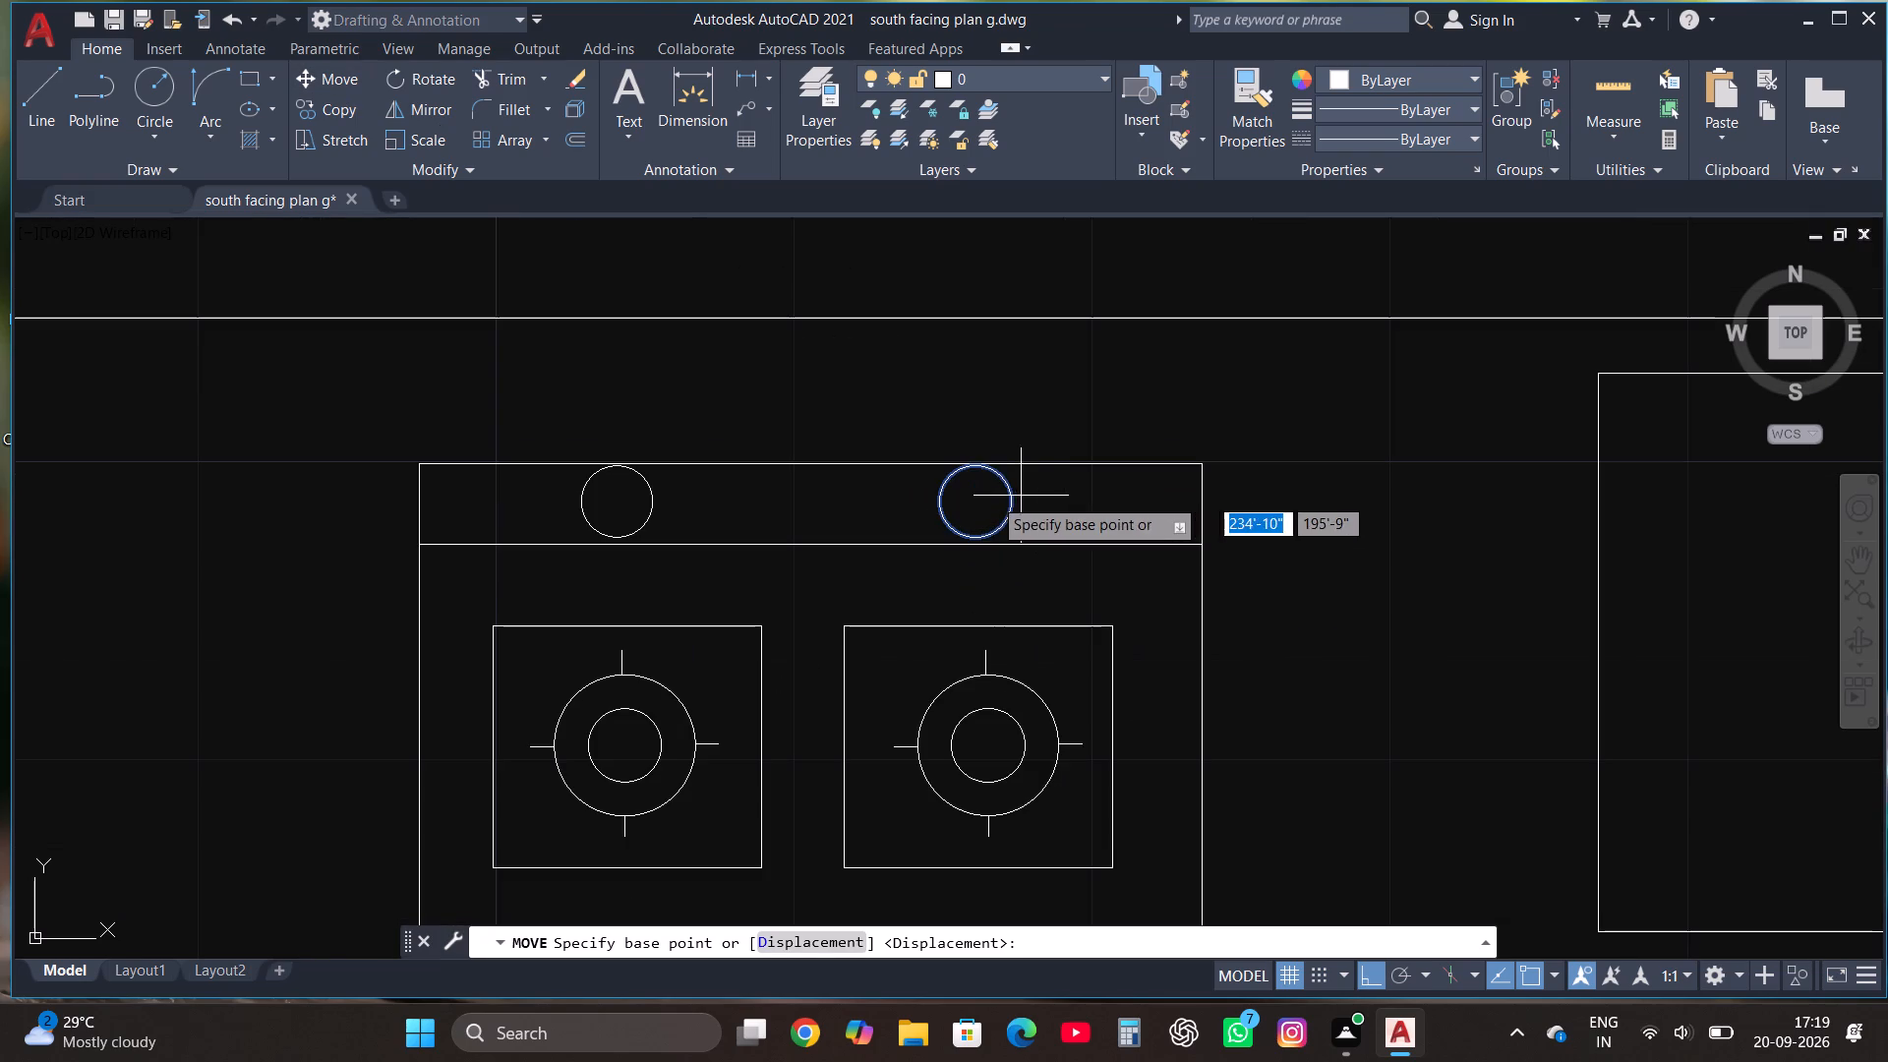
{"action": "left_click", "coordinate": [986, 499]}
{"action": "left_click", "coordinate": [991, 502]}
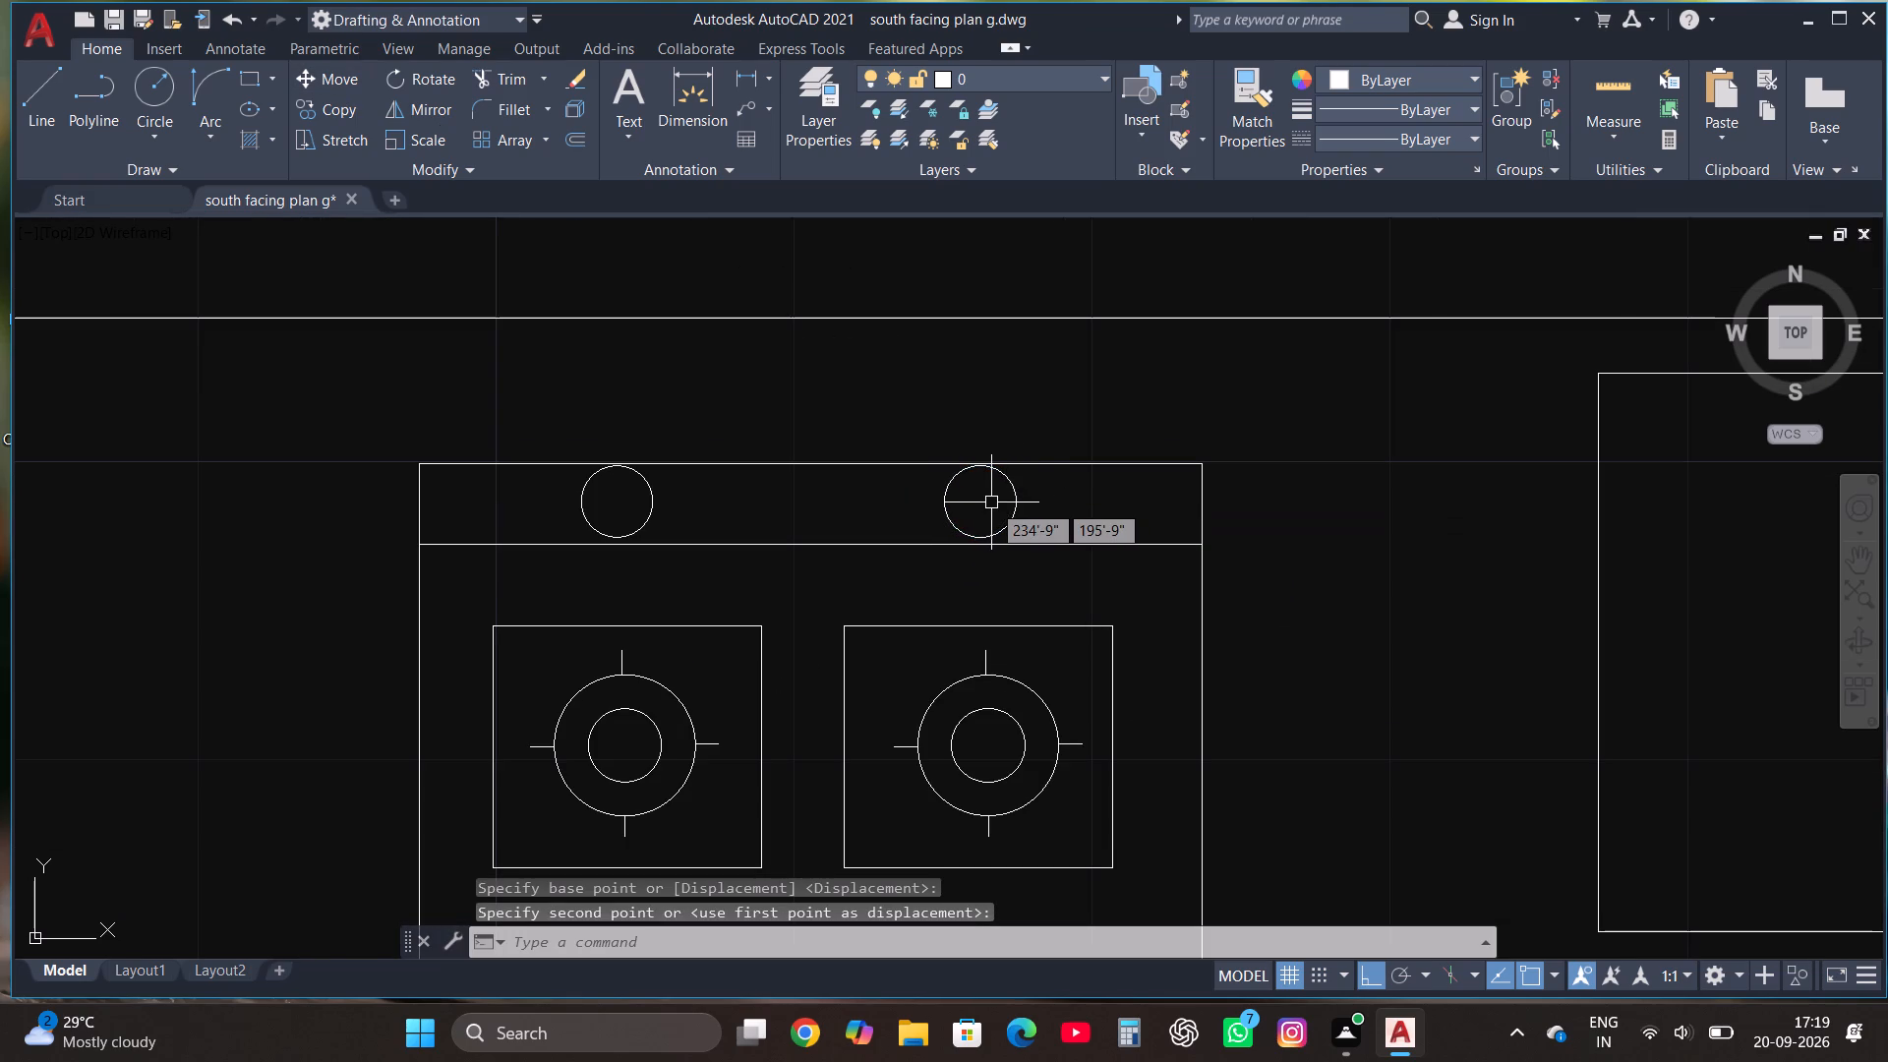
{"action": "key", "text": "Escape"}
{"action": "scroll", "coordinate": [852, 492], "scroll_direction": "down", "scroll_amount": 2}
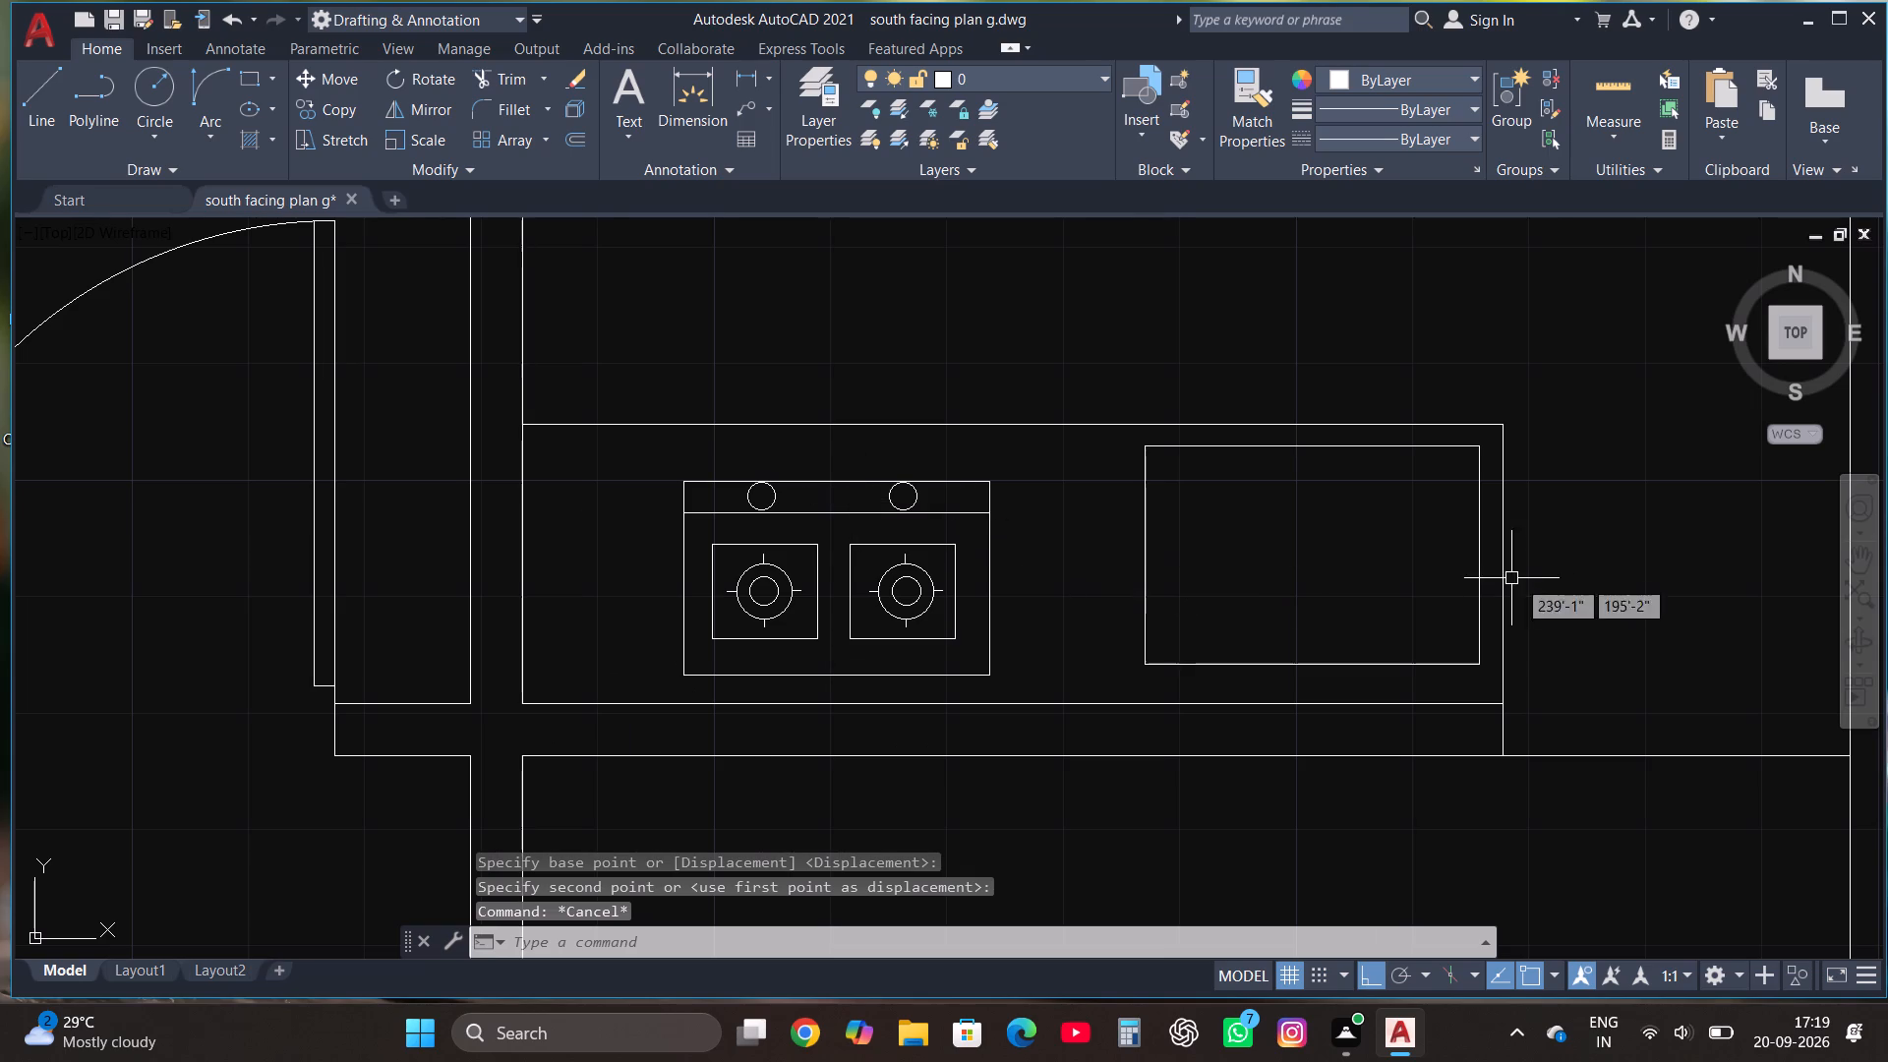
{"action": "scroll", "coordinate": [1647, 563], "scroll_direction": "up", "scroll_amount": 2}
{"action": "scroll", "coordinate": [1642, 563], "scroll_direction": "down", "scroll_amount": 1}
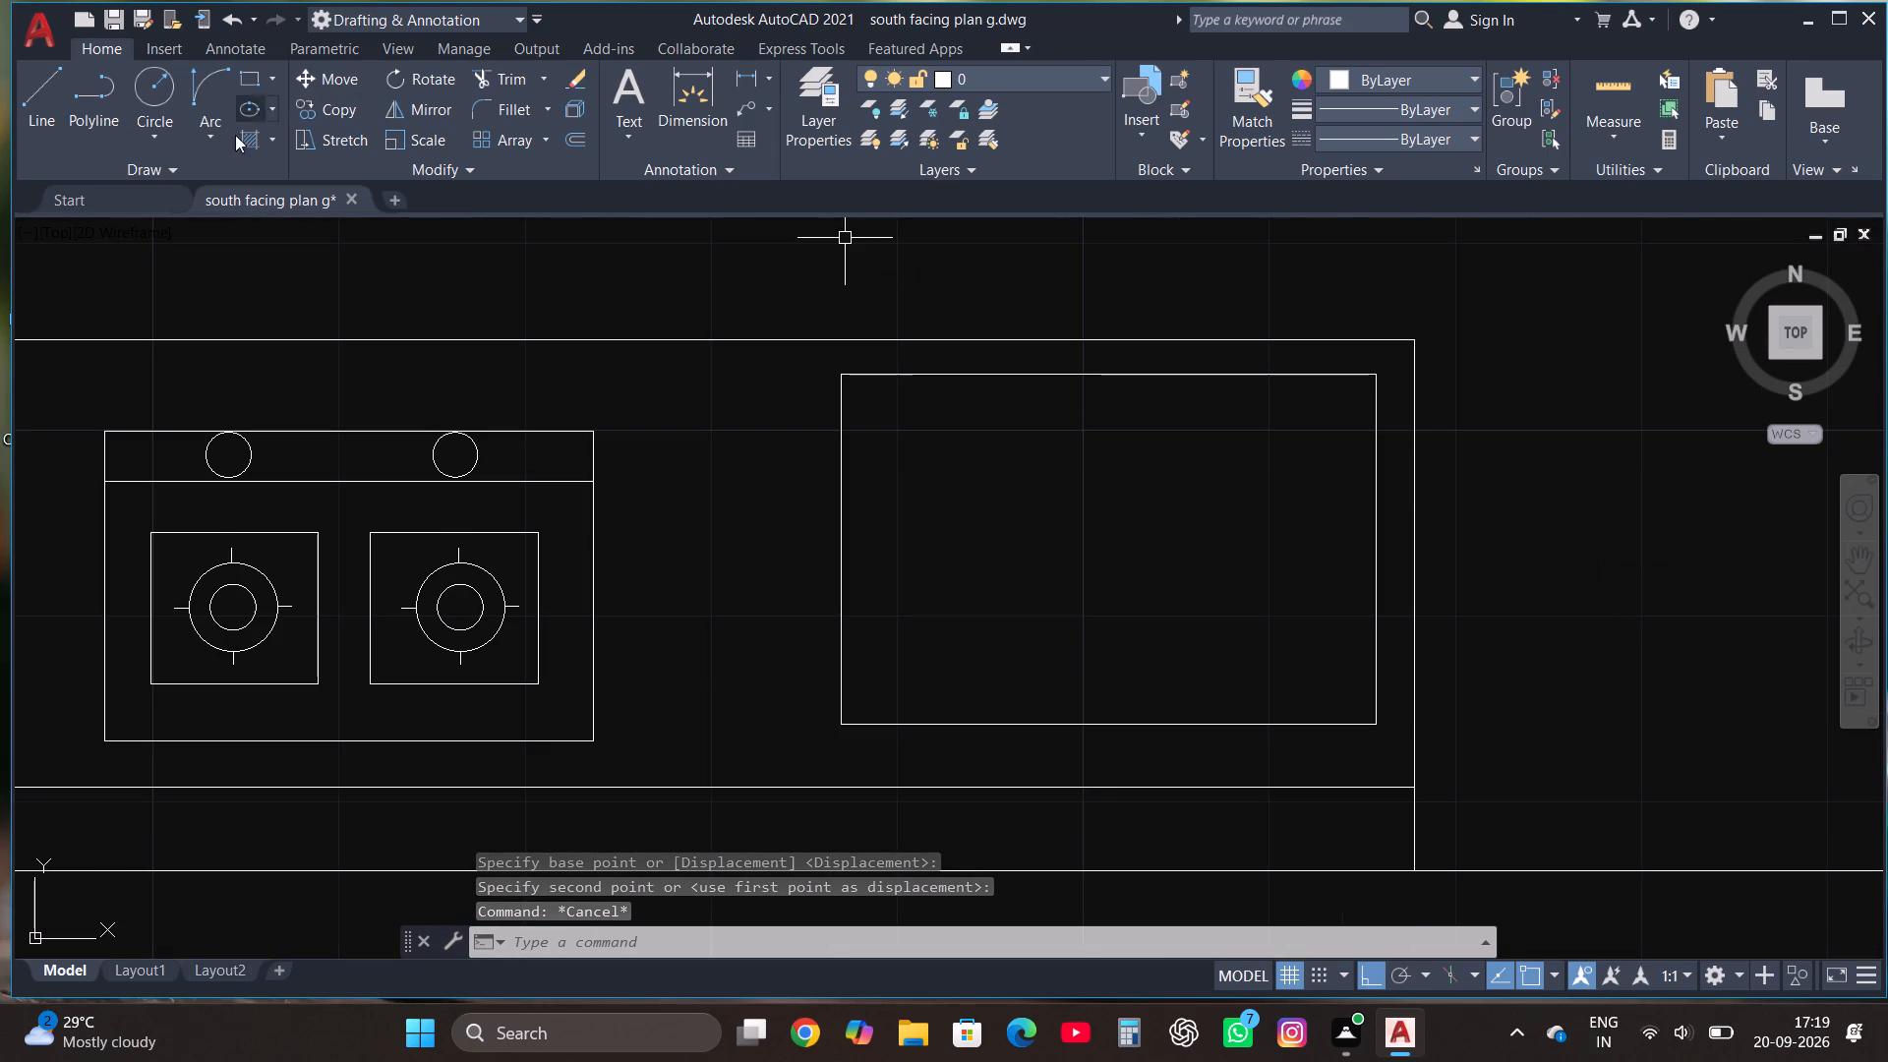
Draw a start-end-direction arc bulging west between the north and south edges of the rectangle at the counter's east end.
{"action": "left_click", "coordinate": [211, 132]}
{"action": "left_click", "coordinate": [304, 431]}
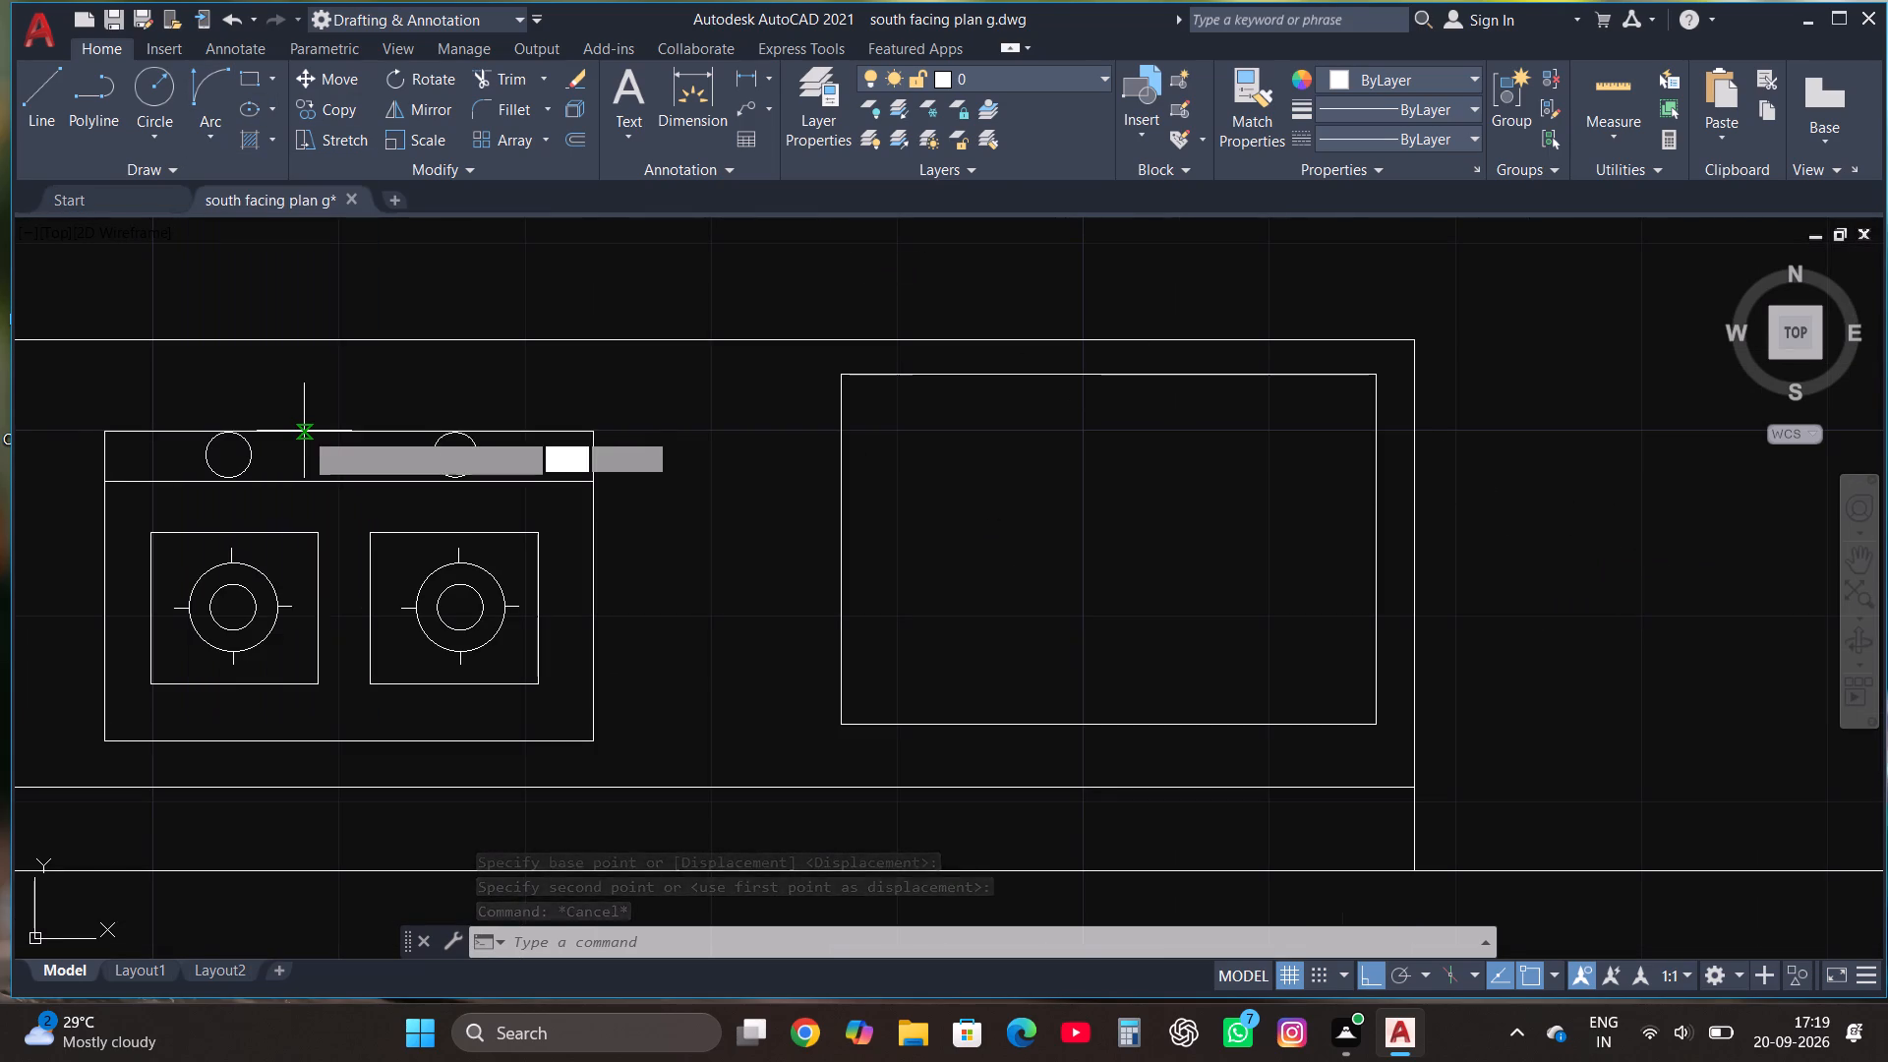
{"action": "left_click", "coordinate": [1171, 376]}
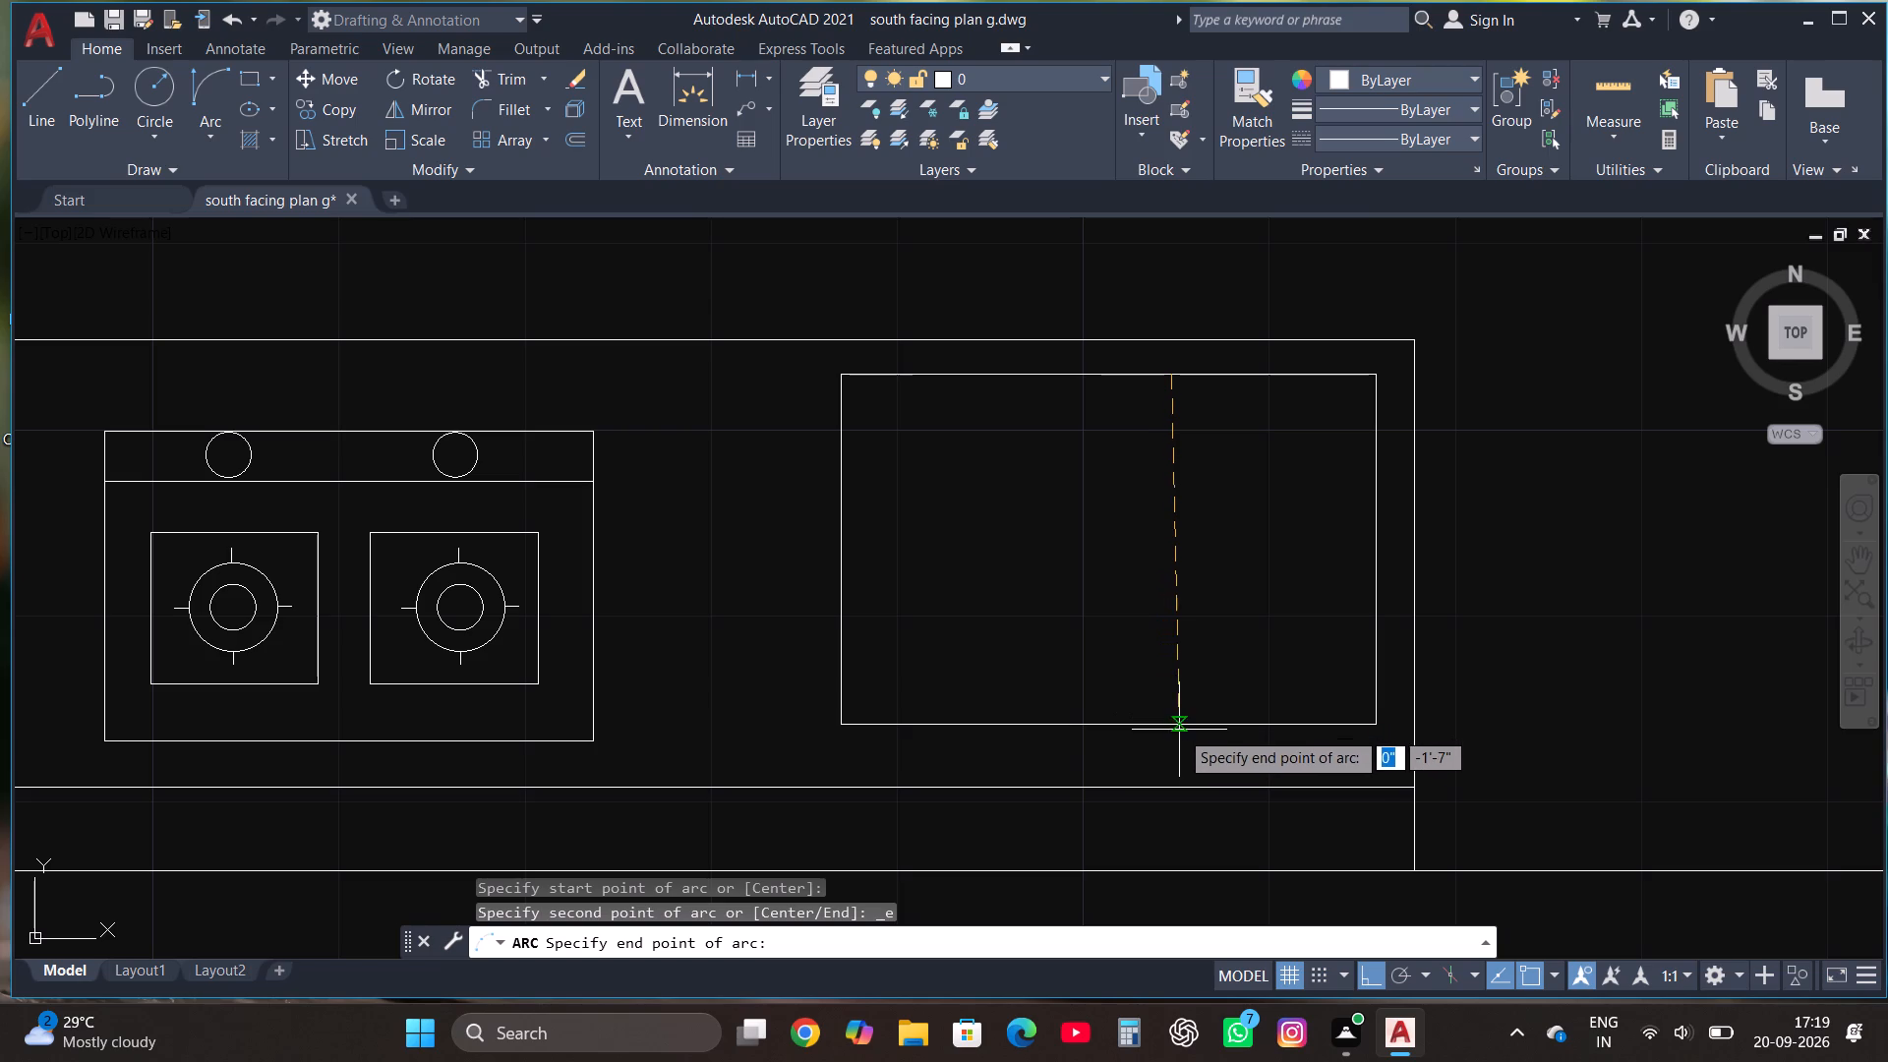
{"action": "left_click", "coordinate": [1176, 726]}
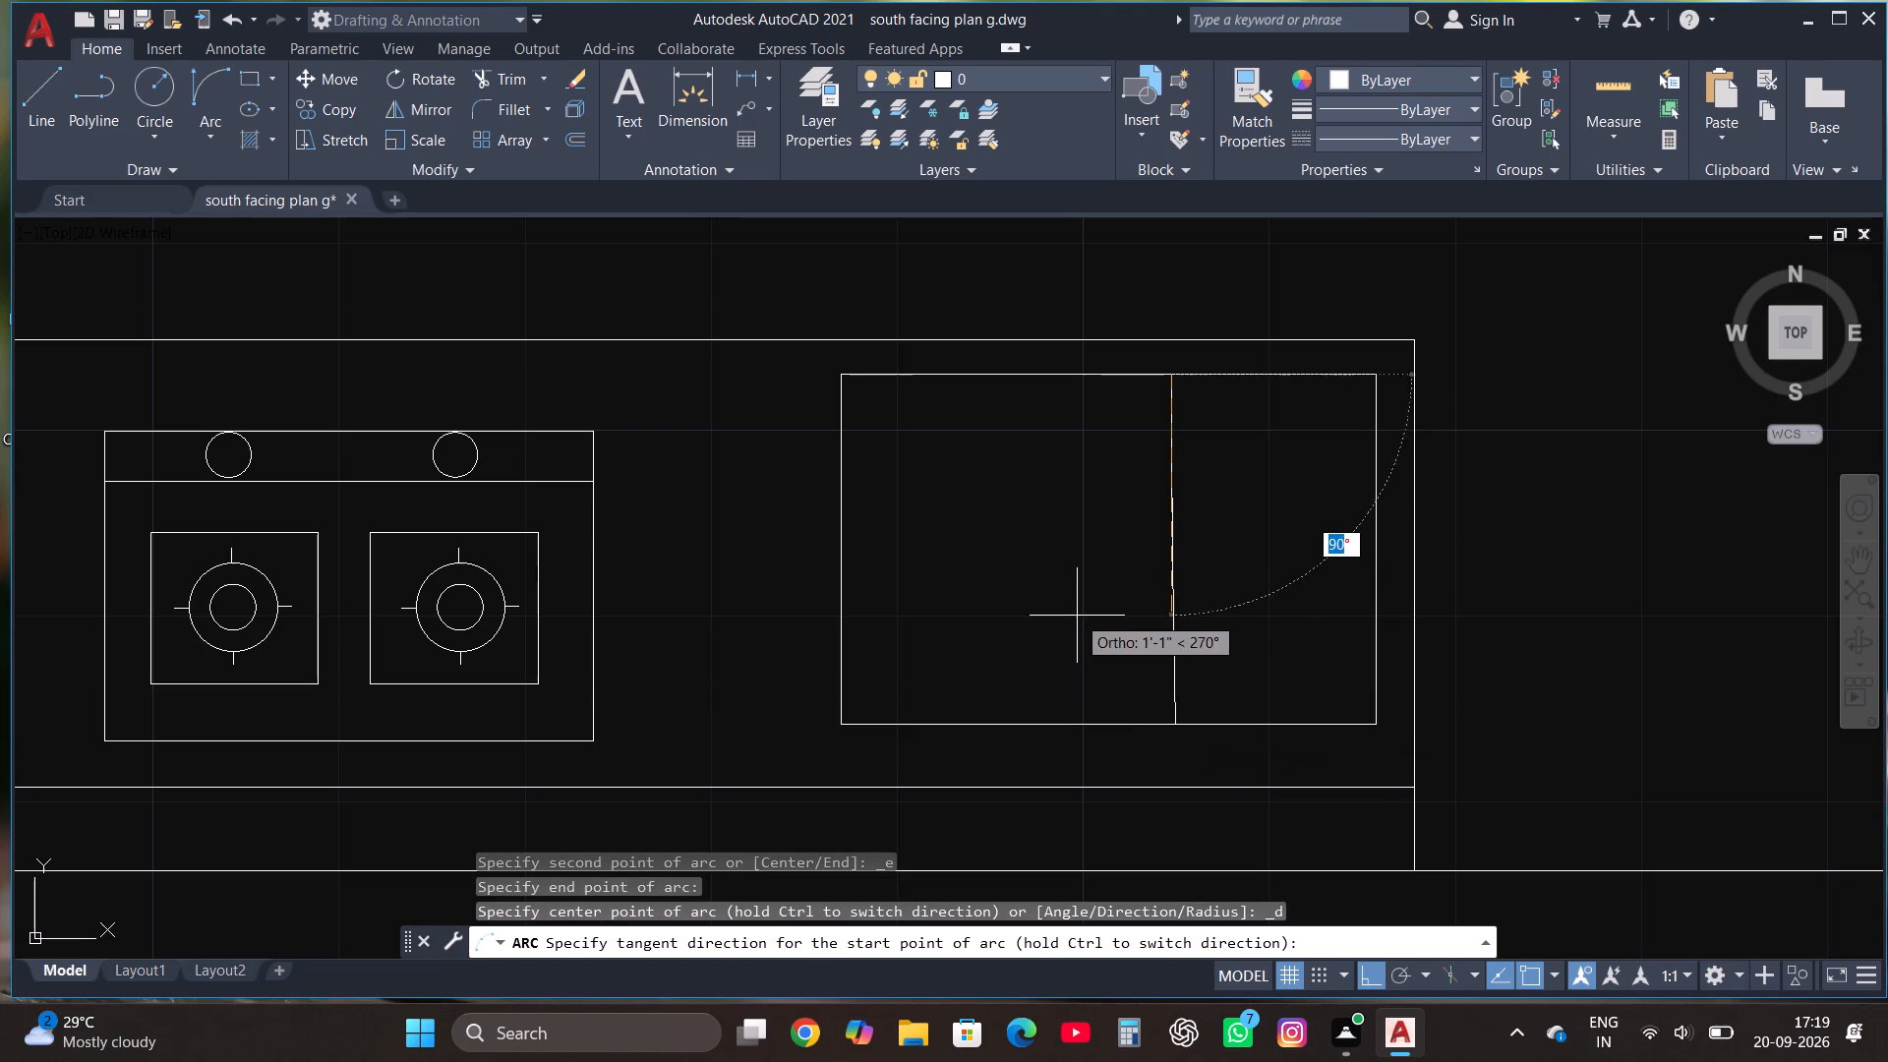
{"action": "left_click", "coordinate": [774, 568]}
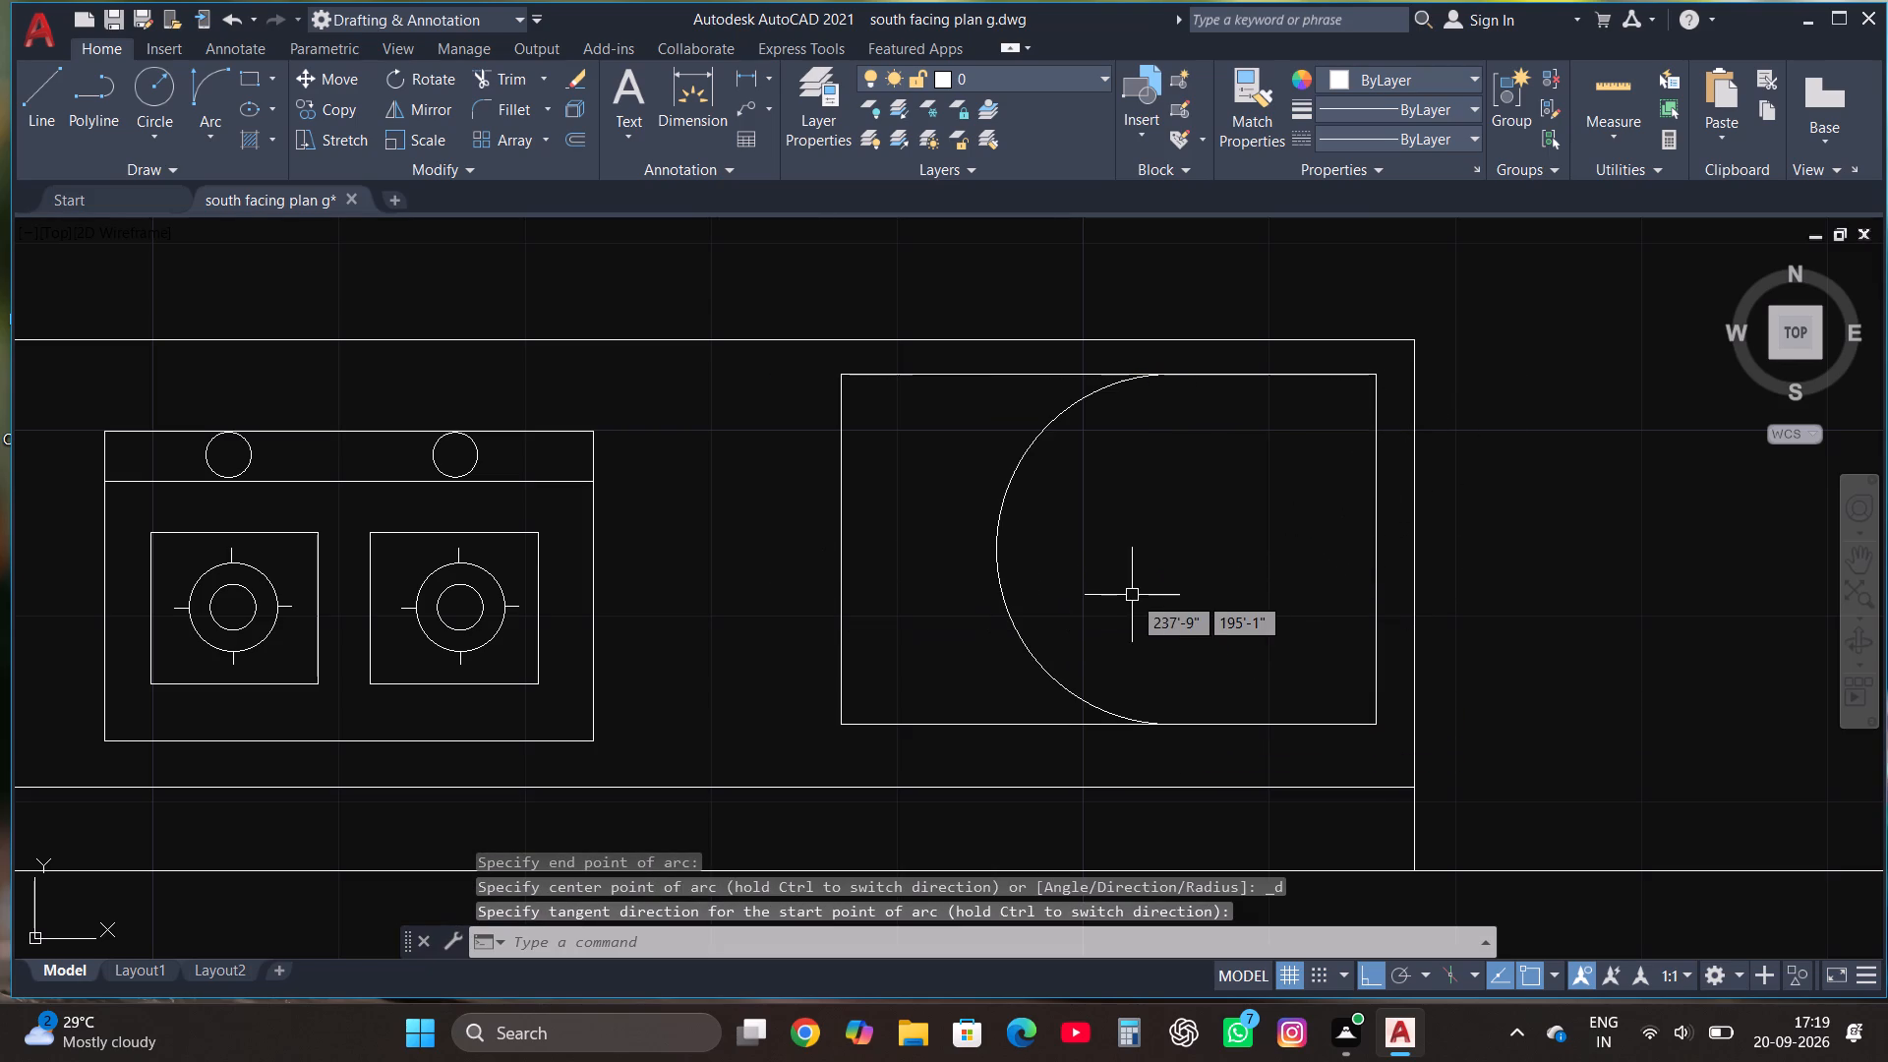
Flatten the arc by stretching its midpoint east, leaving a shallow curve across the counter's eastern rectangle.
{"action": "left_click", "coordinate": [985, 533]}
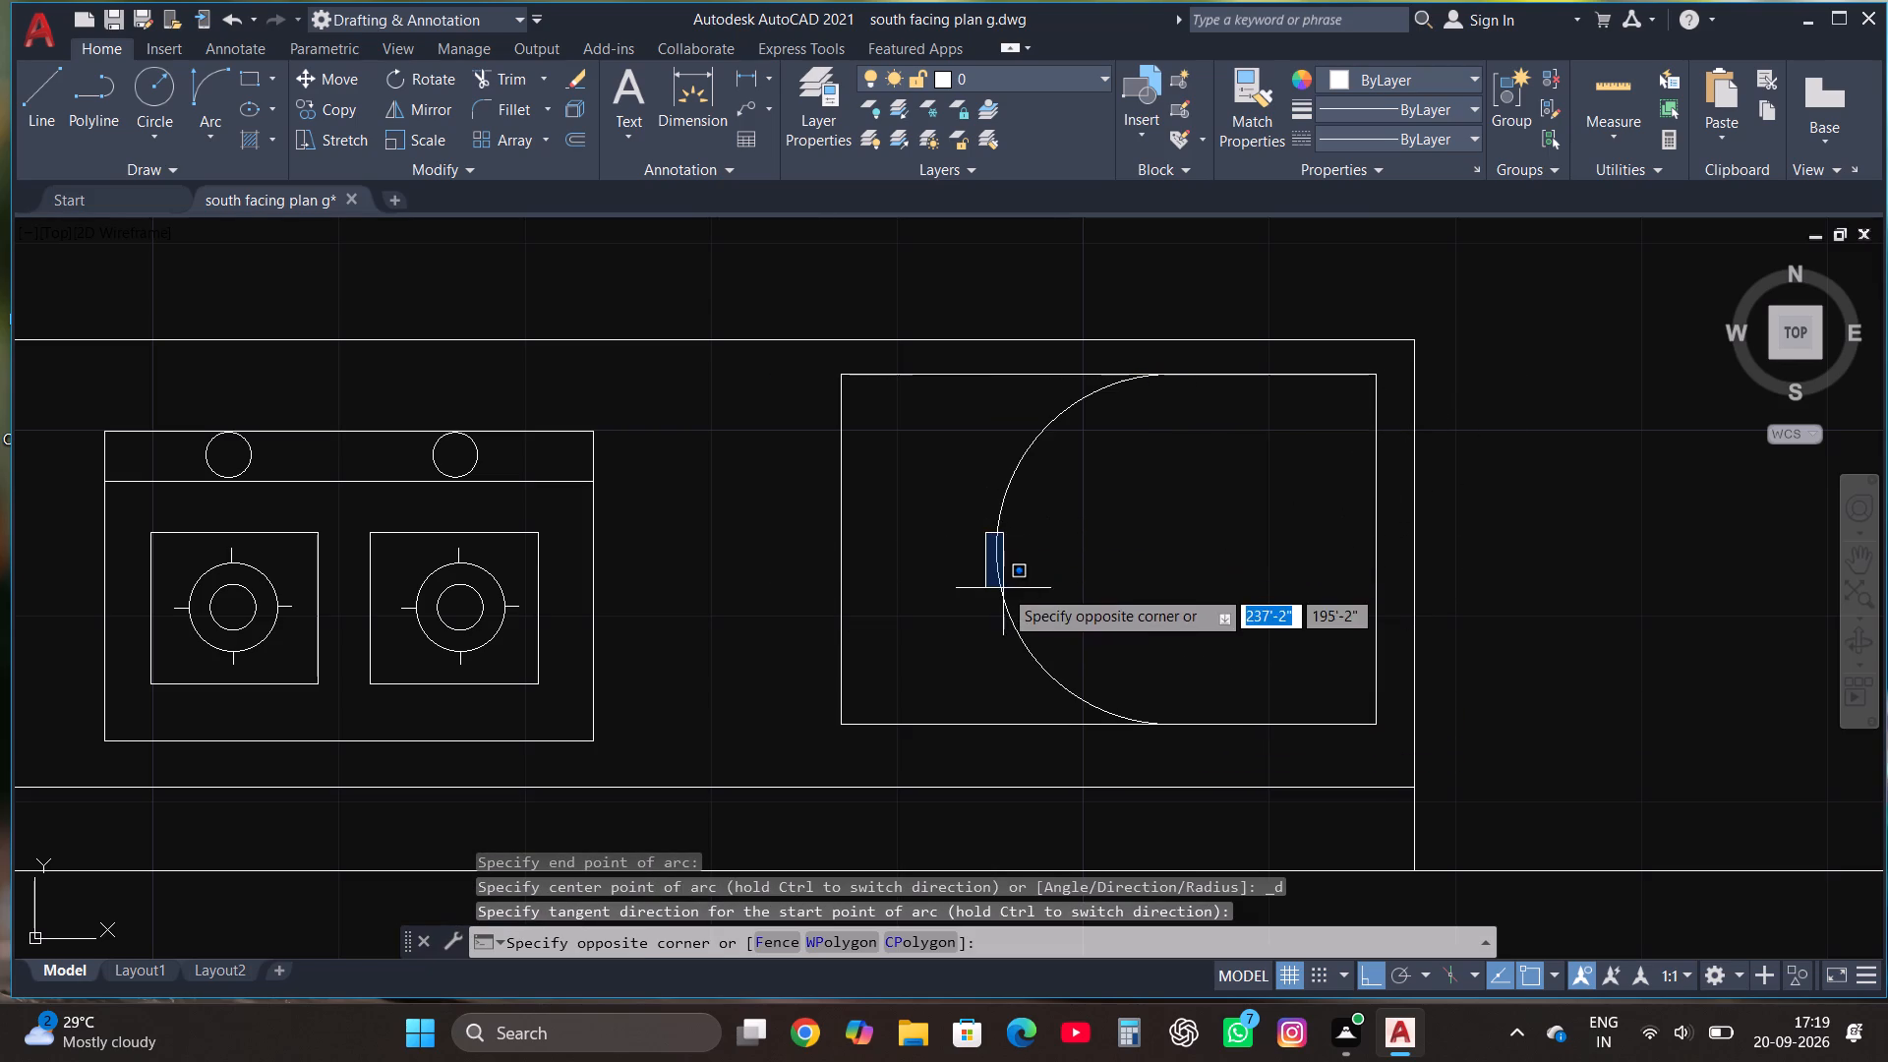
{"action": "left_click", "coordinate": [1003, 588]}
{"action": "left_click", "coordinate": [990, 575]}
{"action": "left_click", "coordinate": [1002, 554]}
{"action": "left_click", "coordinate": [1000, 543]}
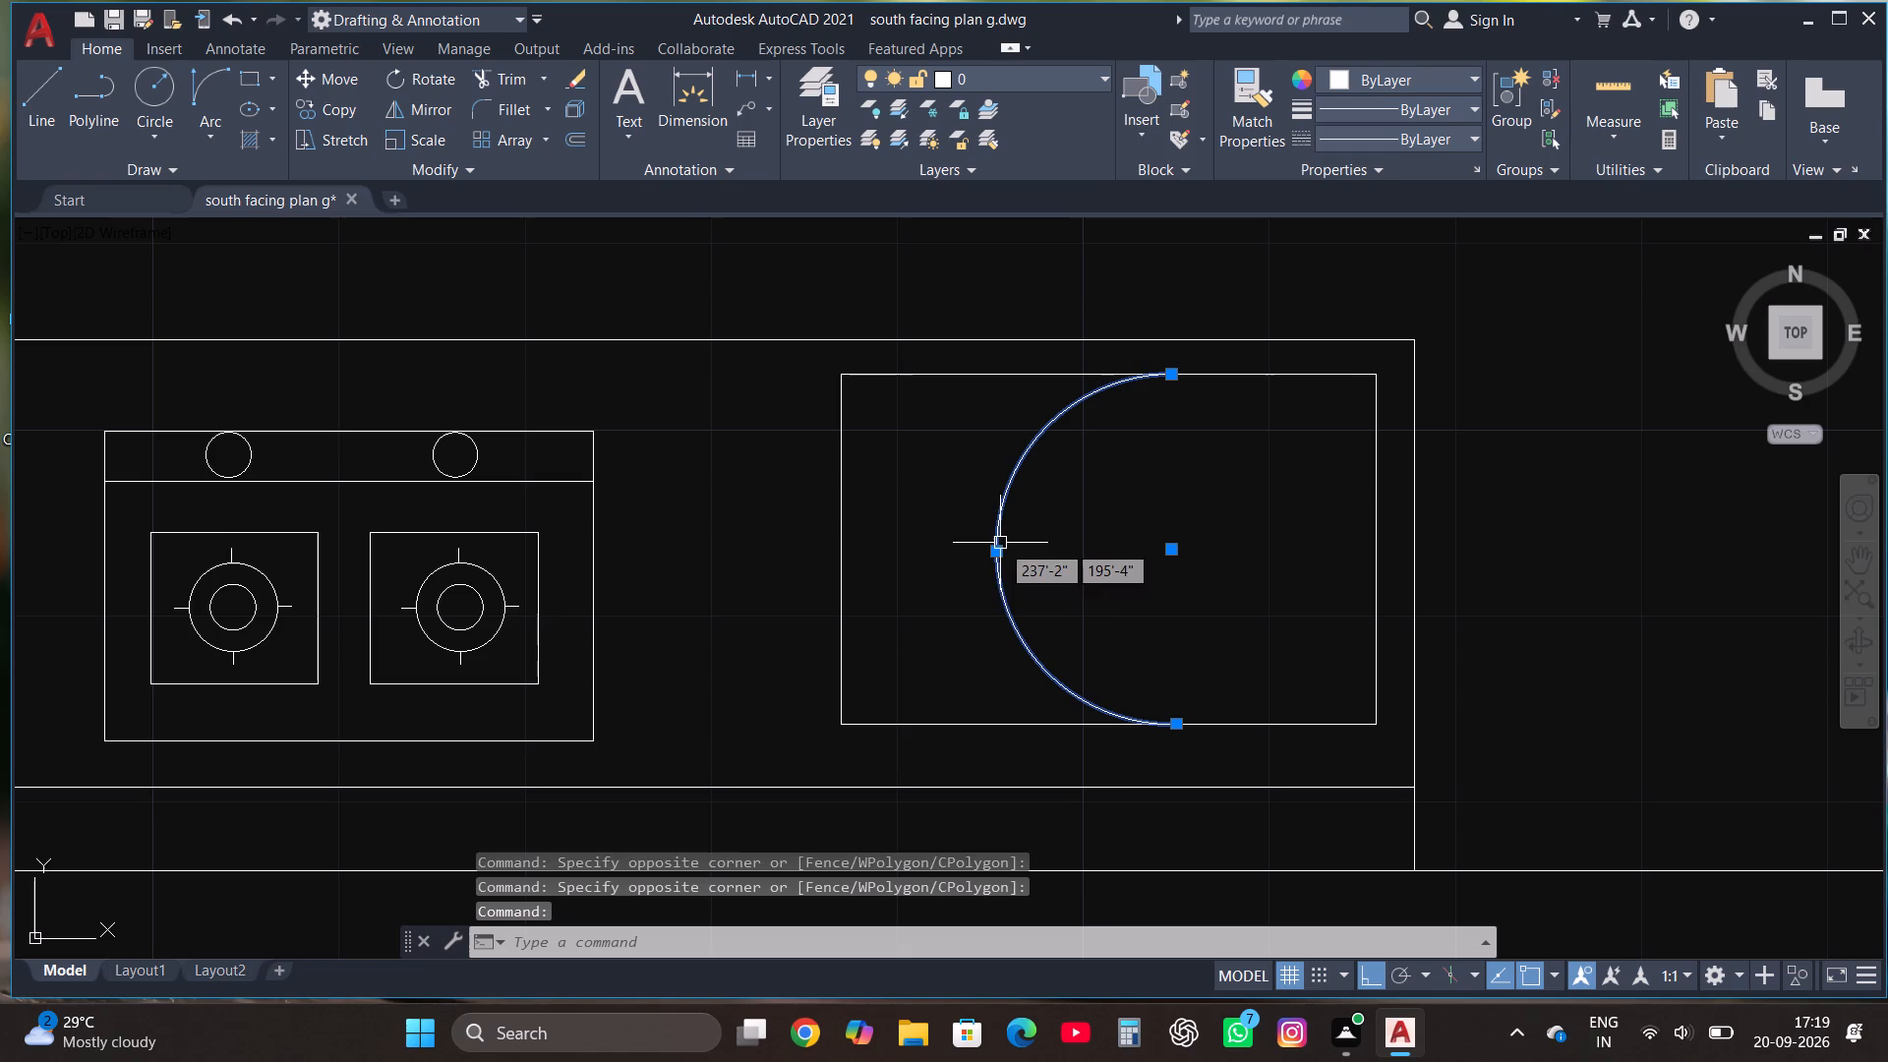
{"action": "left_click", "coordinate": [999, 556]}
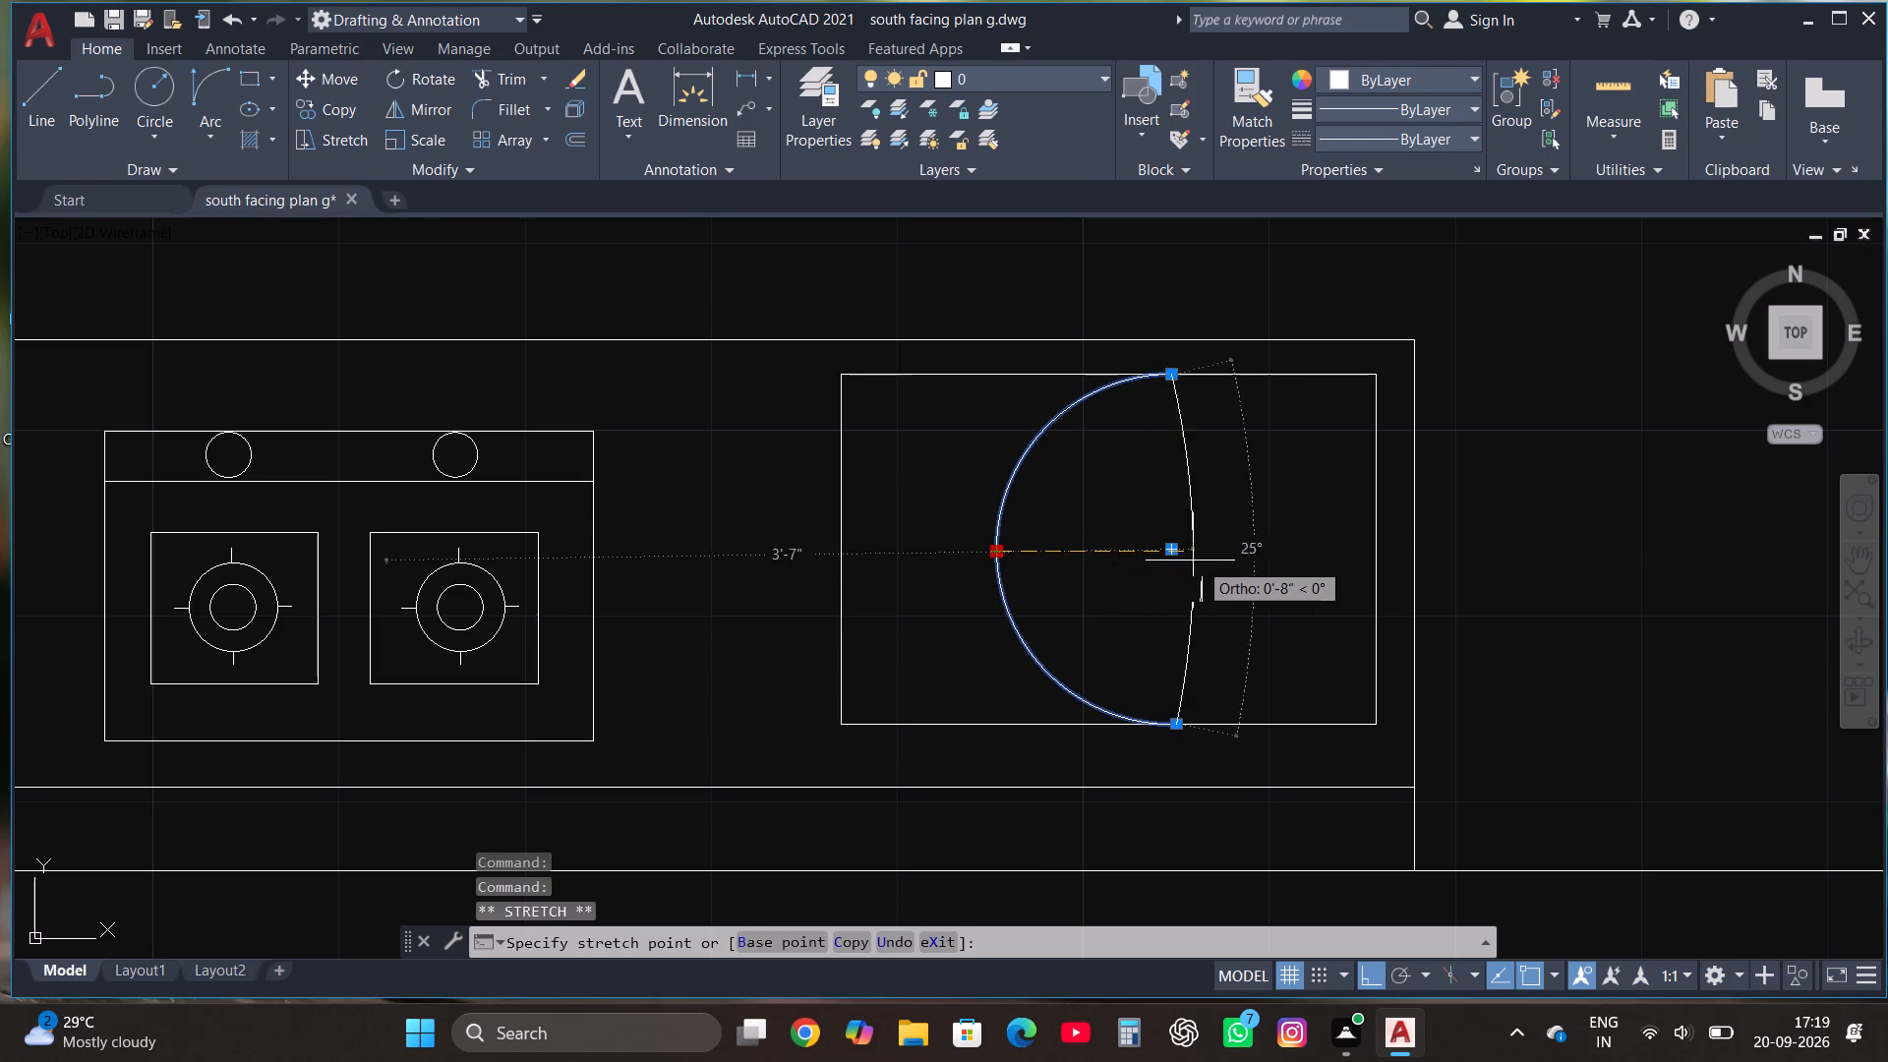
{"action": "left_click", "coordinate": [1139, 566]}
{"action": "key", "text": "Escape"}
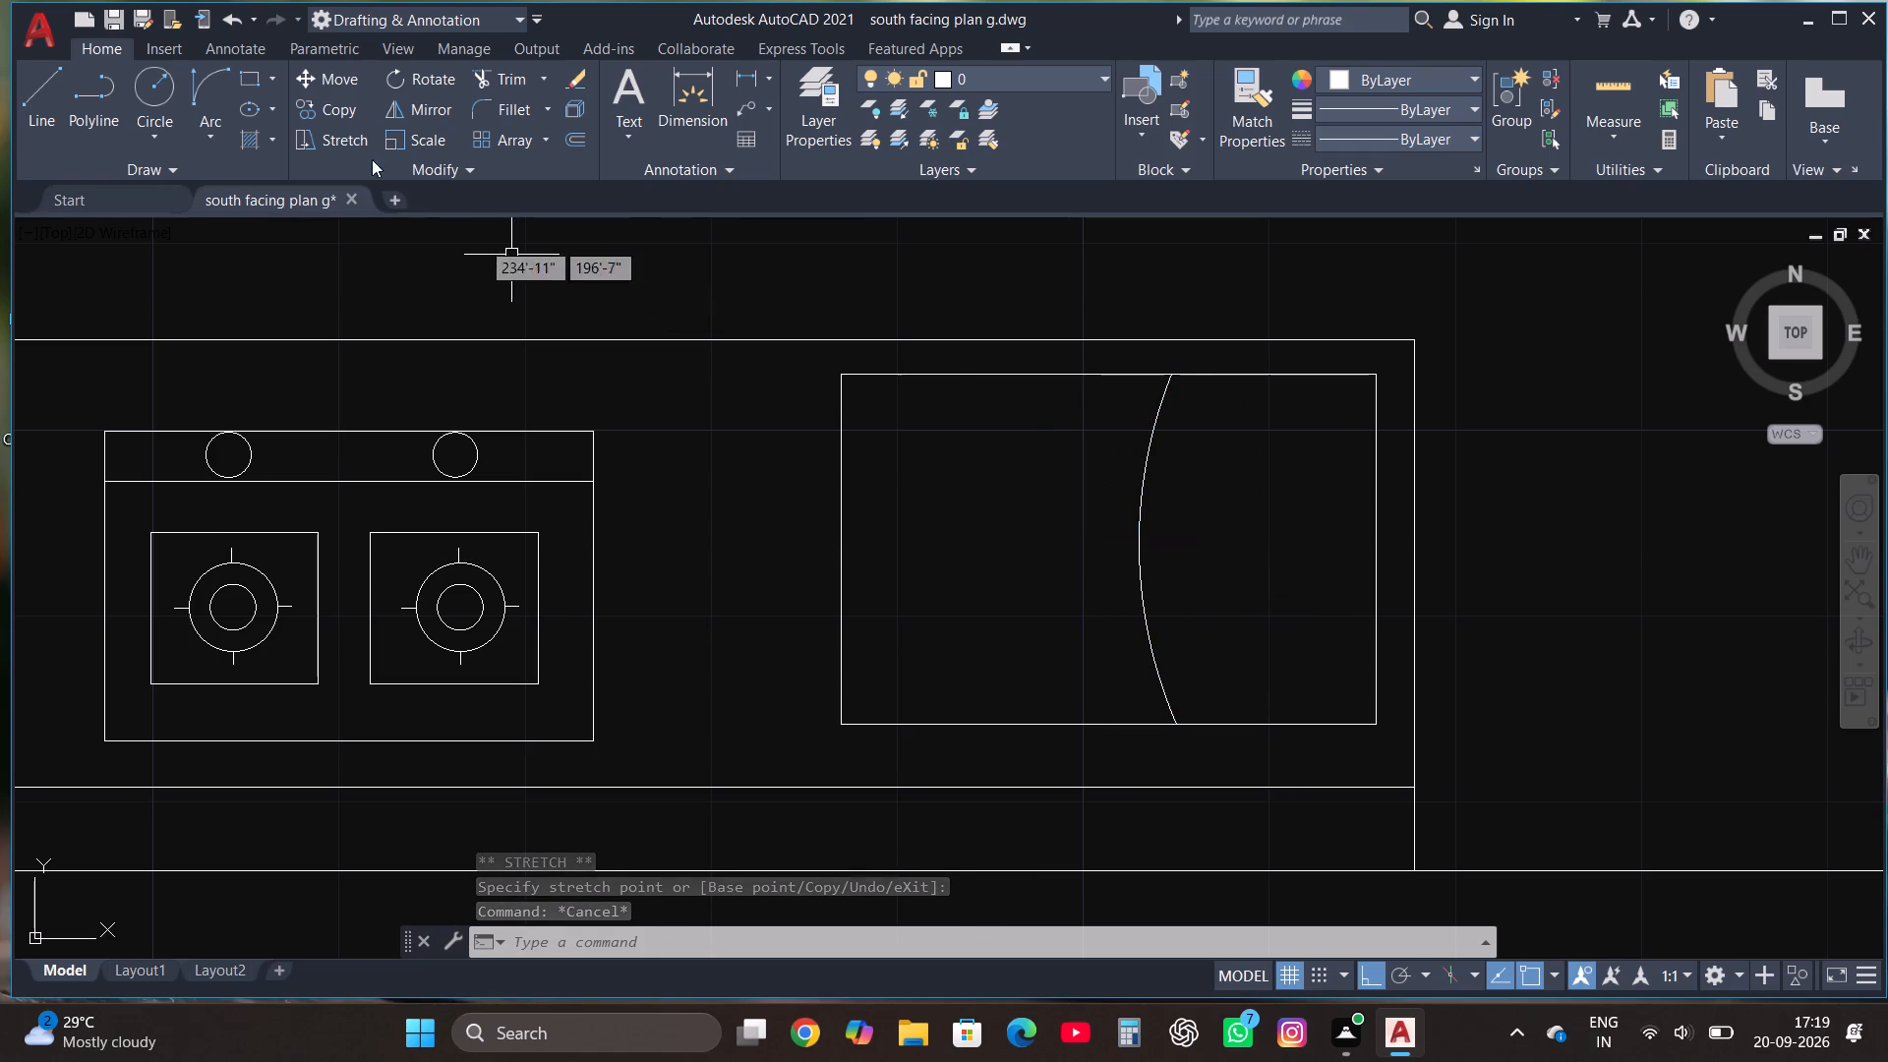
Draw a vertical line just inside the sink rectangle's west edge, stopping short of the north and south edges.
{"action": "left_click", "coordinate": [24, 97]}
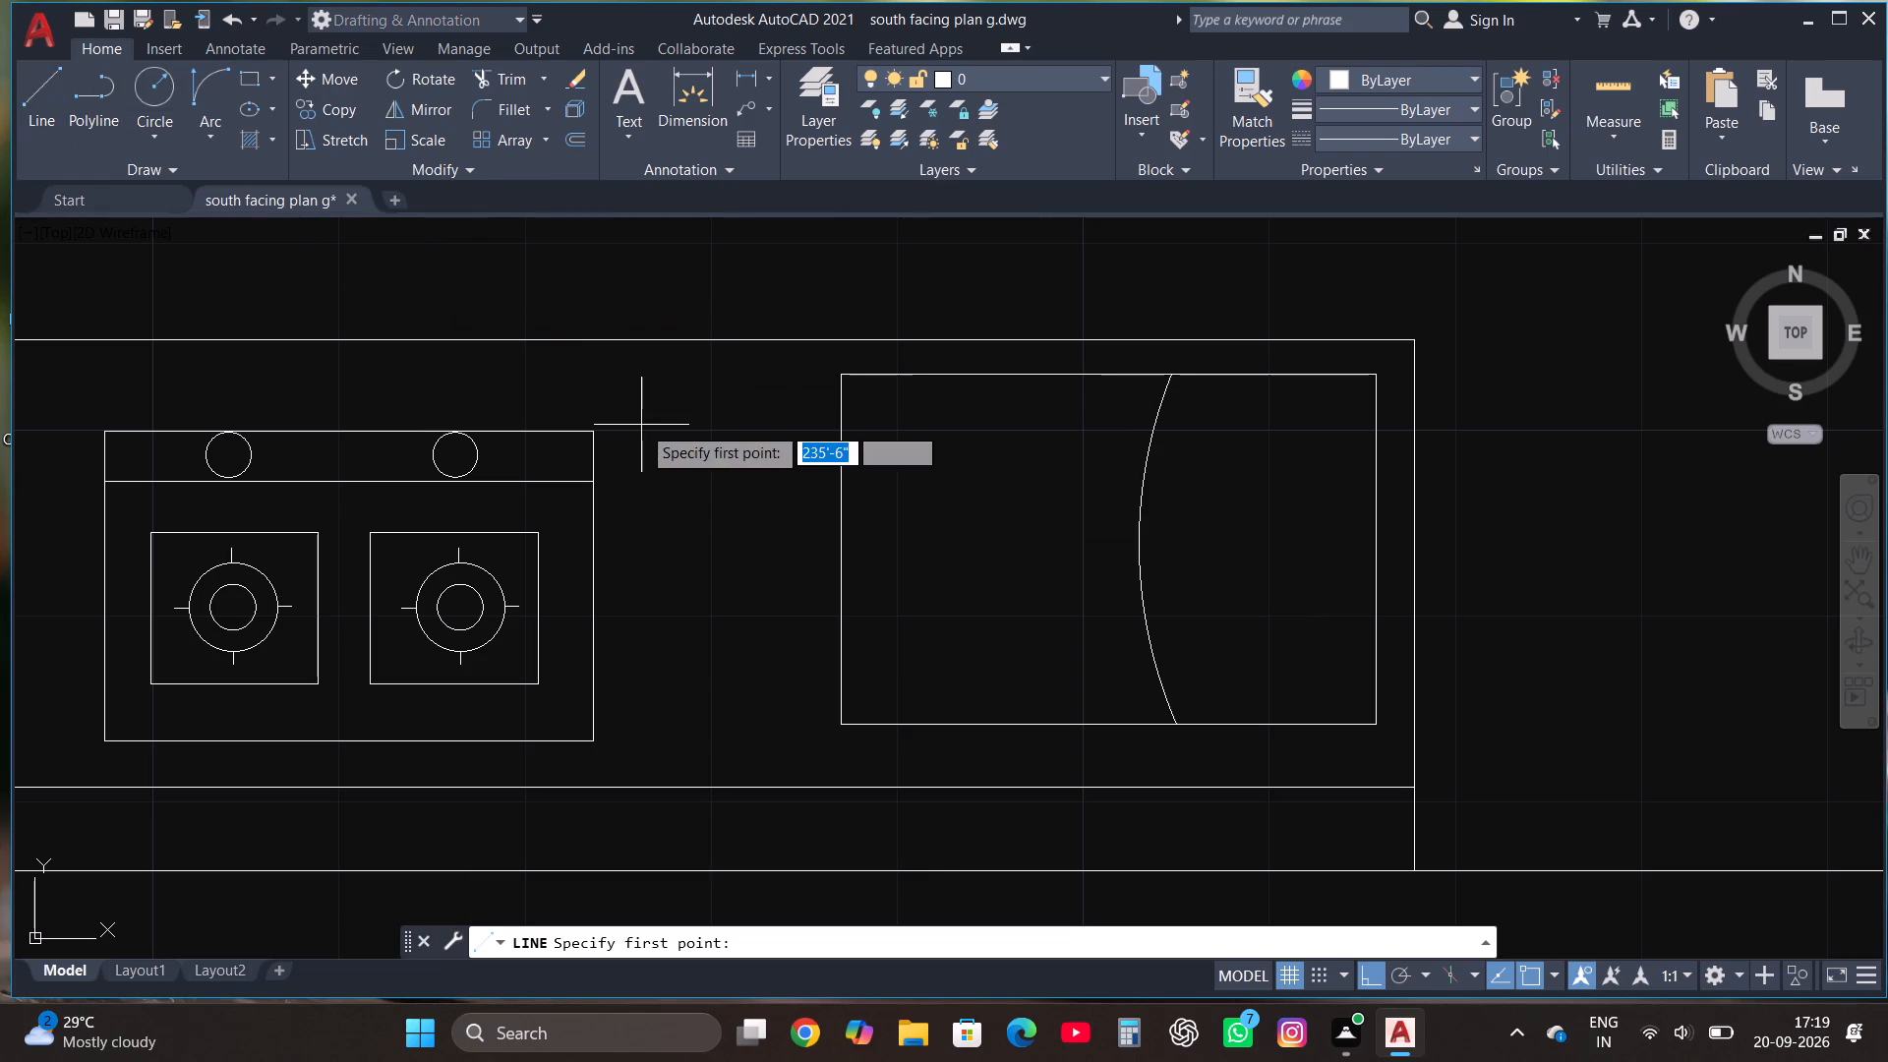
{"action": "left_click", "coordinate": [874, 400]}
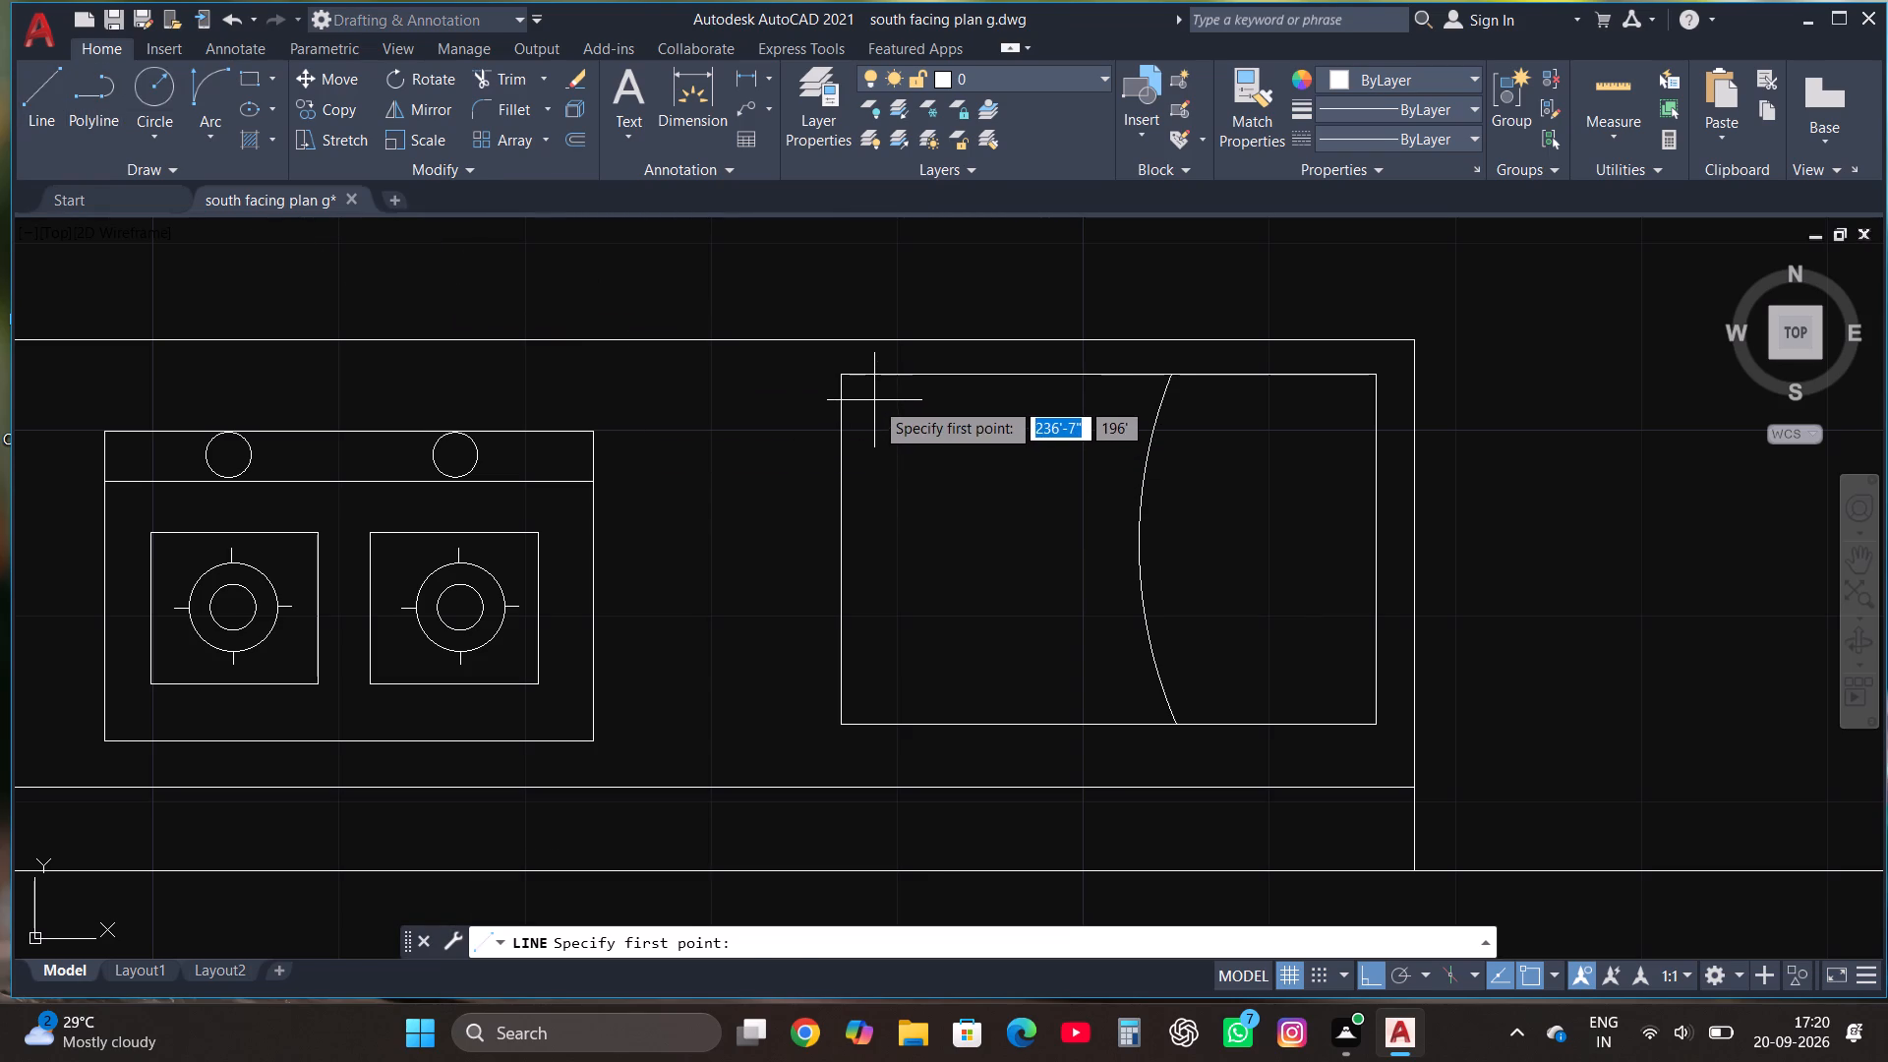
{"action": "left_click", "coordinate": [874, 684]}
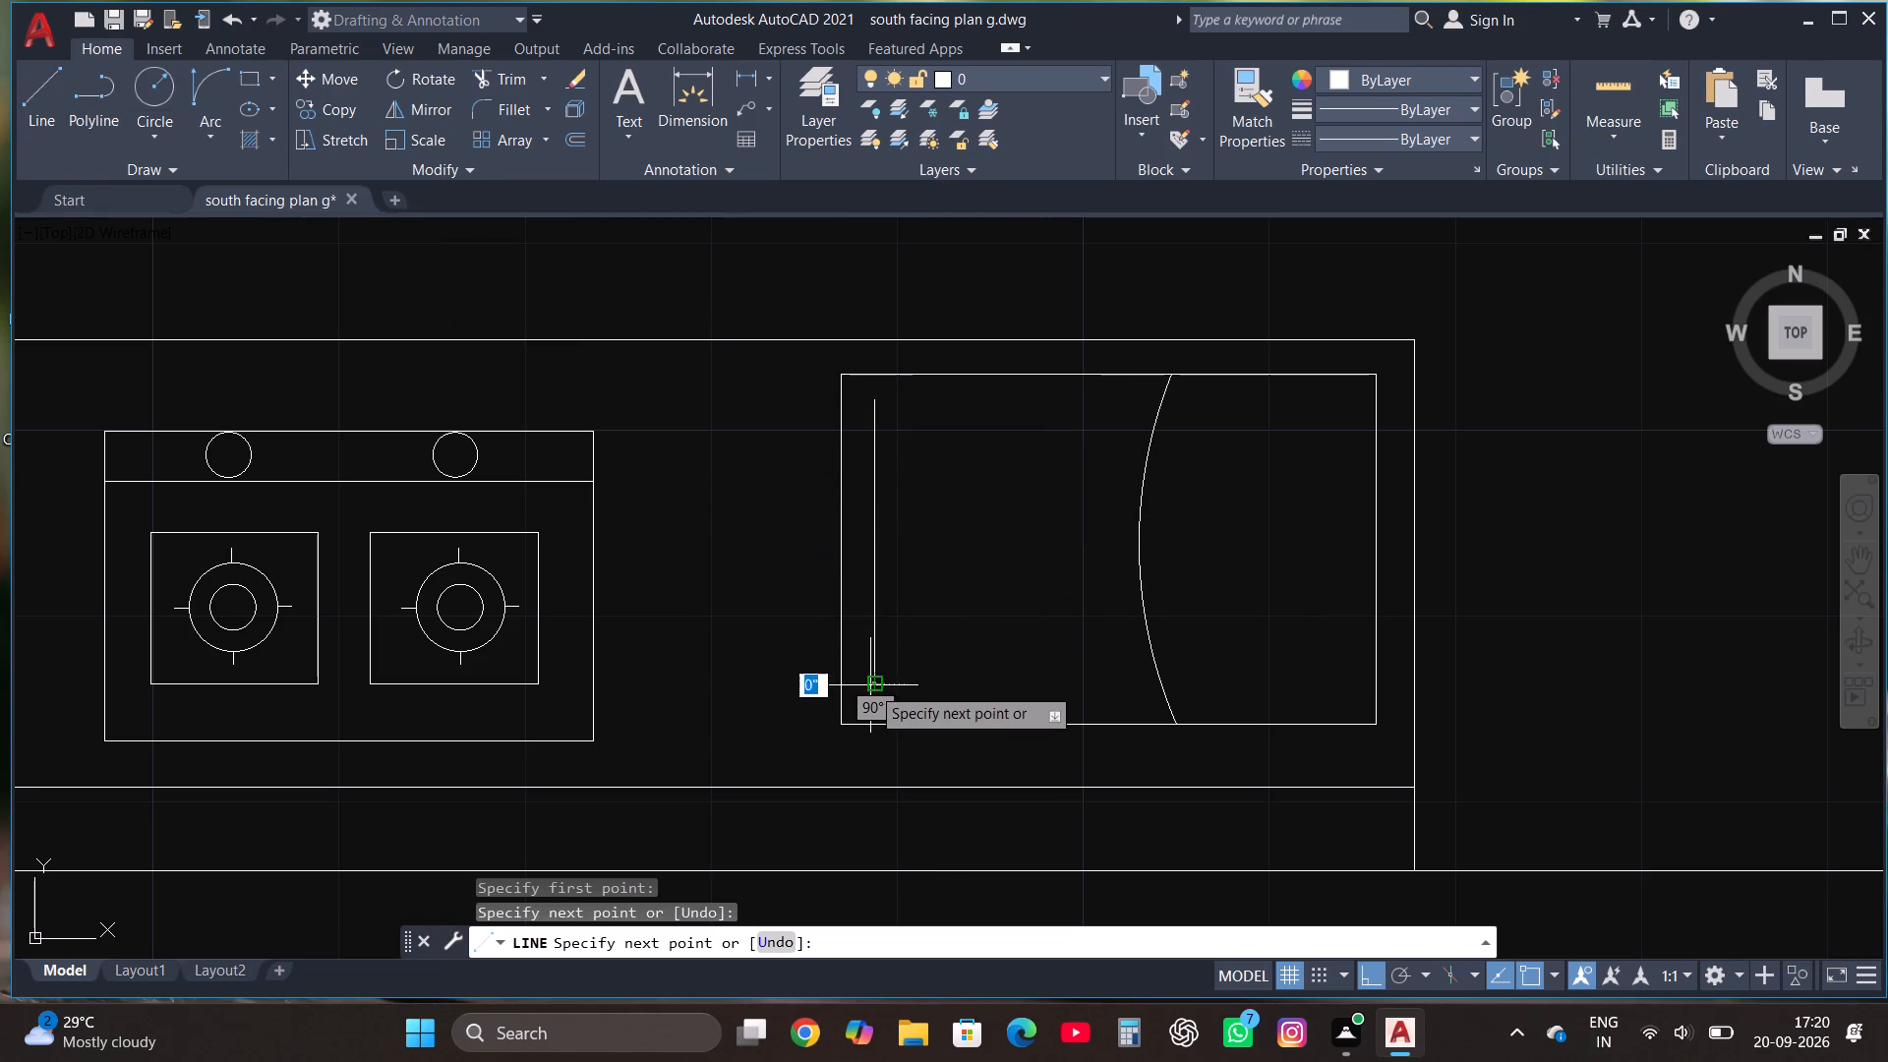
{"action": "key", "text": "grave"}
{"action": "key", "text": "Escape"}
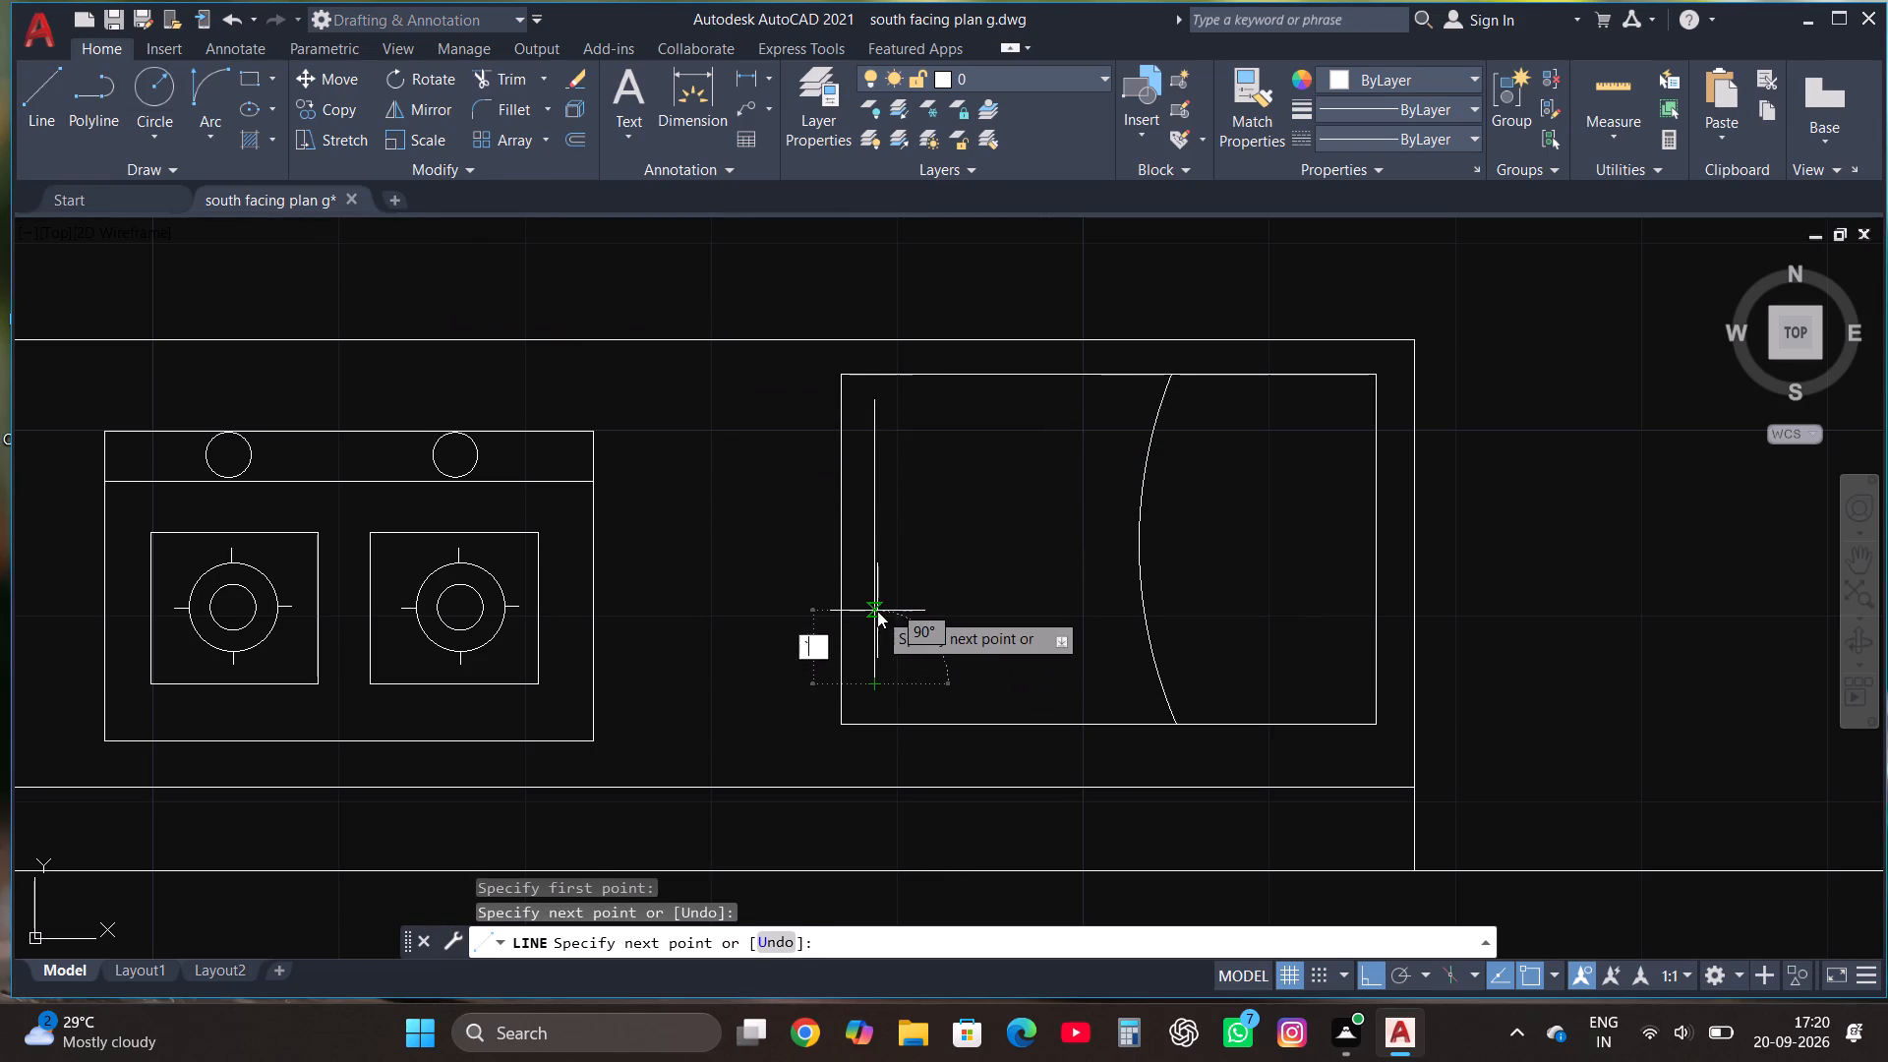
{"action": "key", "text": "Escape"}
Offset the vertical line east repeatedly at about 2" spacing, making eight drainboard lines up to near the arc.
{"action": "left_click", "coordinate": [872, 603]}
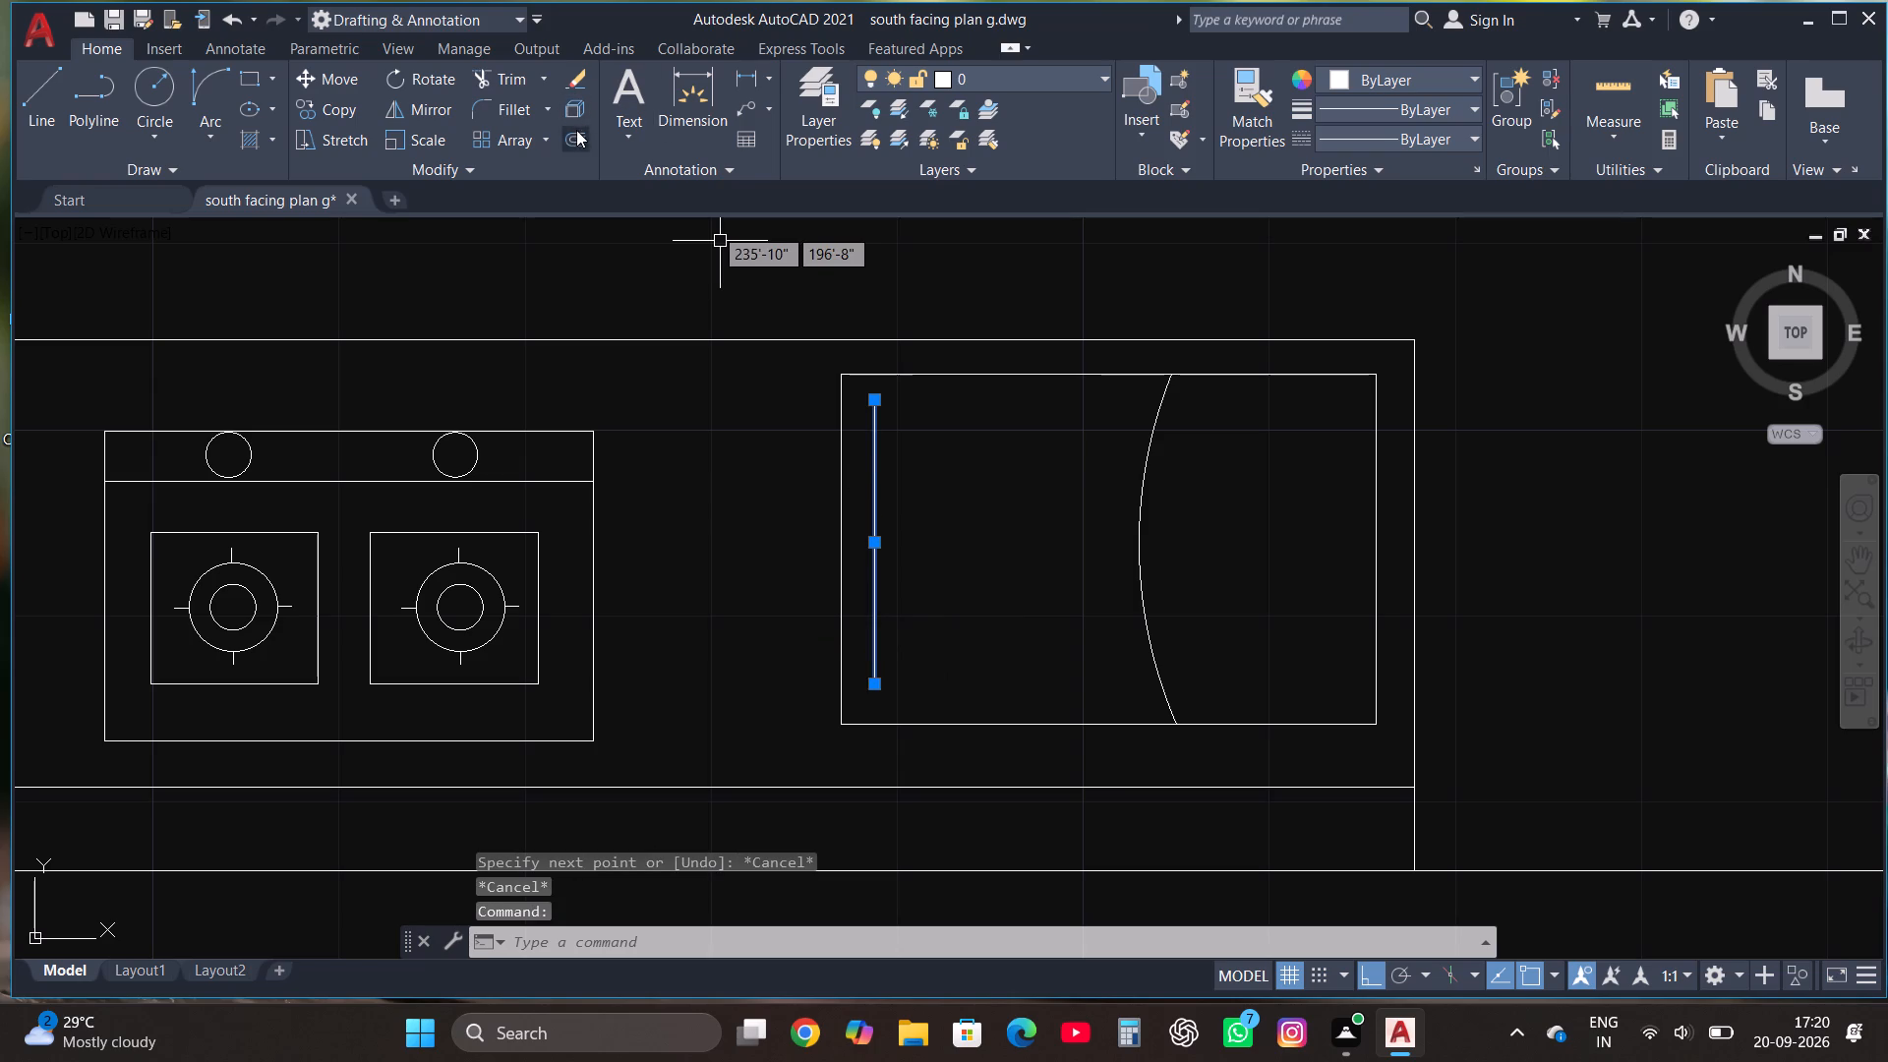
{"action": "left_click", "coordinate": [576, 135]}
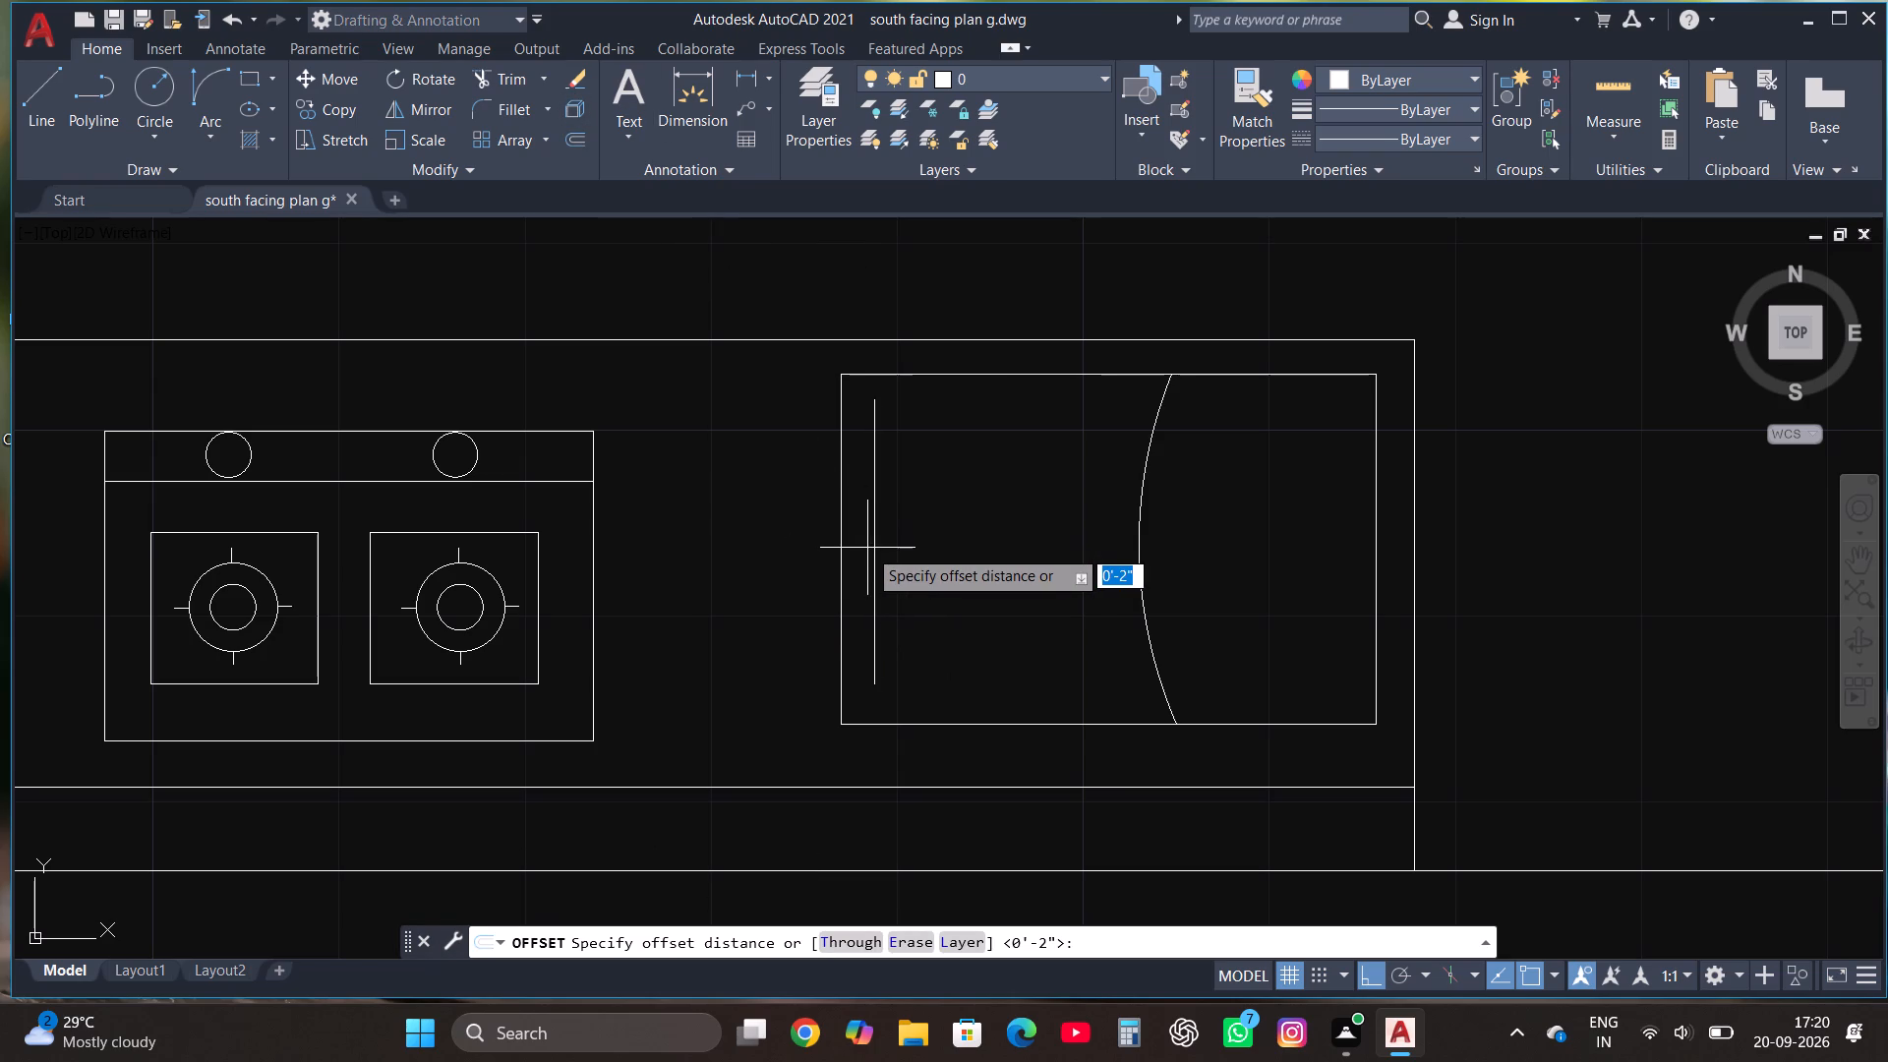
{"action": "left_click", "coordinate": [870, 548]}
{"action": "left_click", "coordinate": [903, 552]}
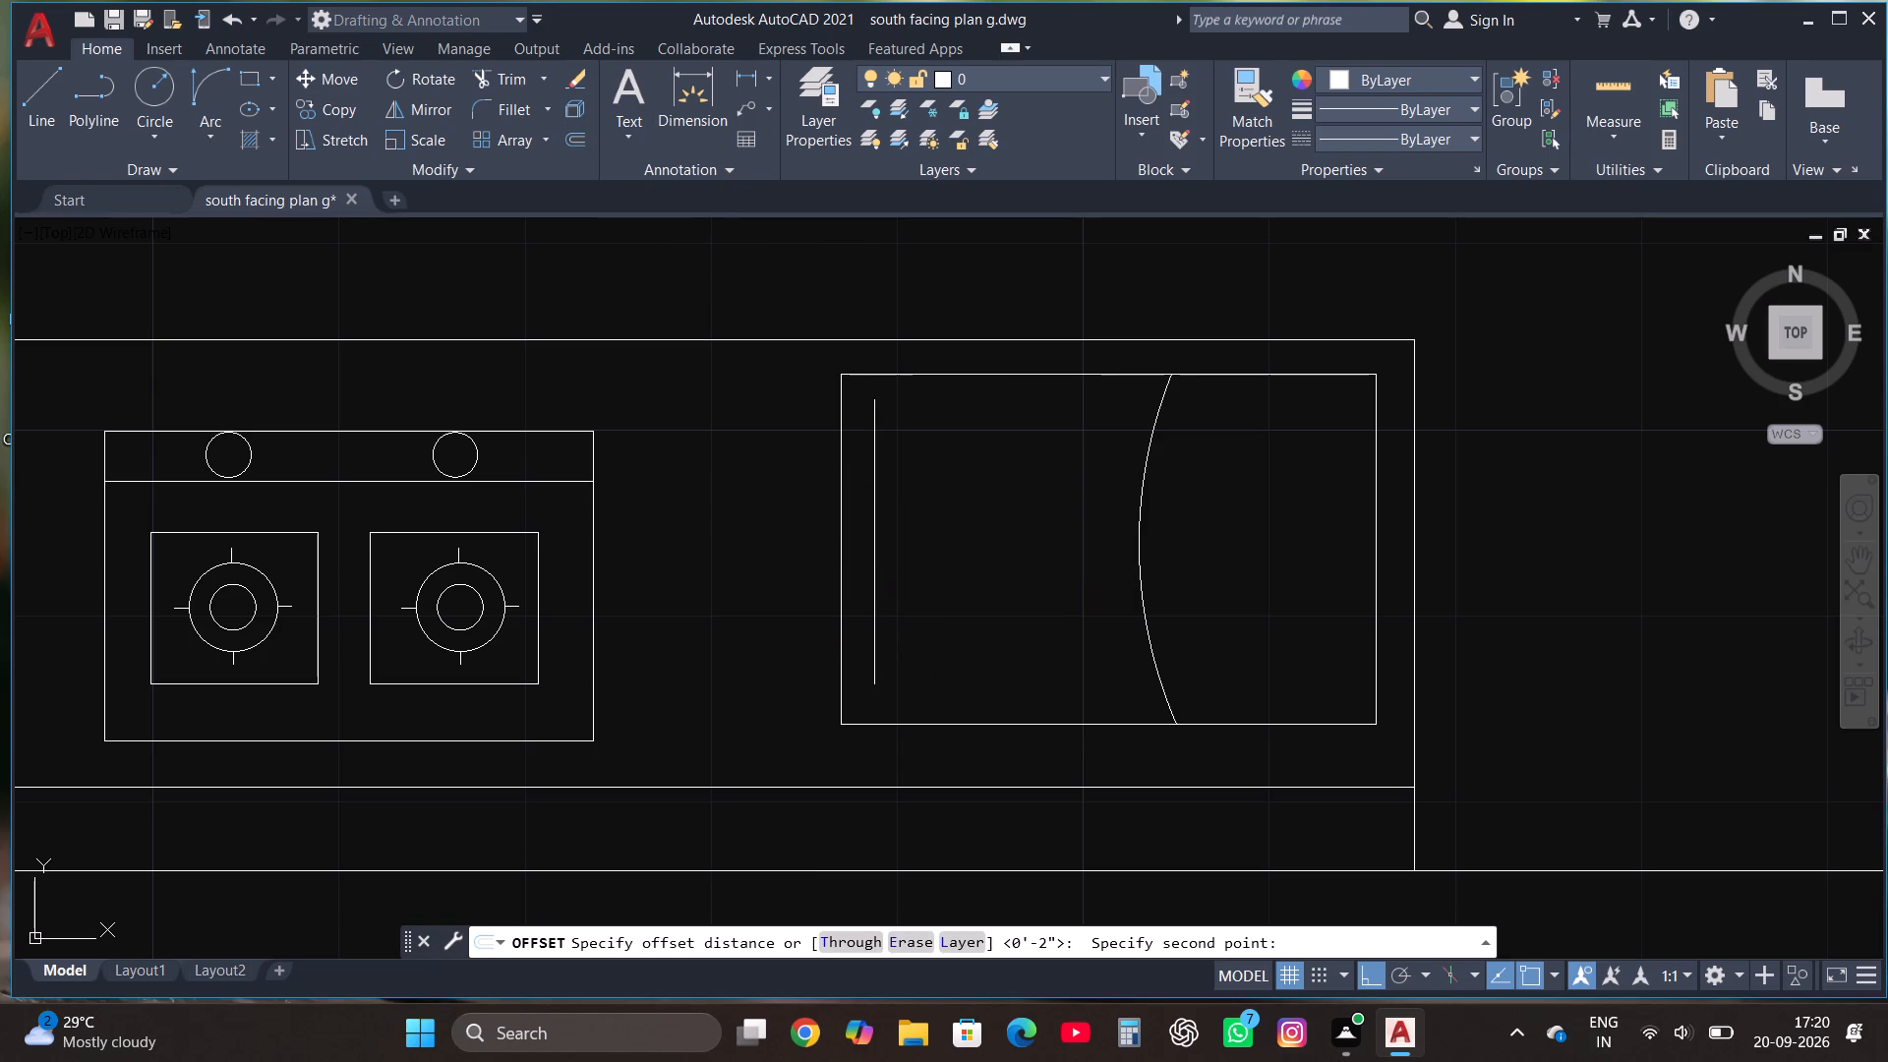
{"action": "left_click", "coordinate": [903, 552]}
{"action": "left_click", "coordinate": [942, 560]}
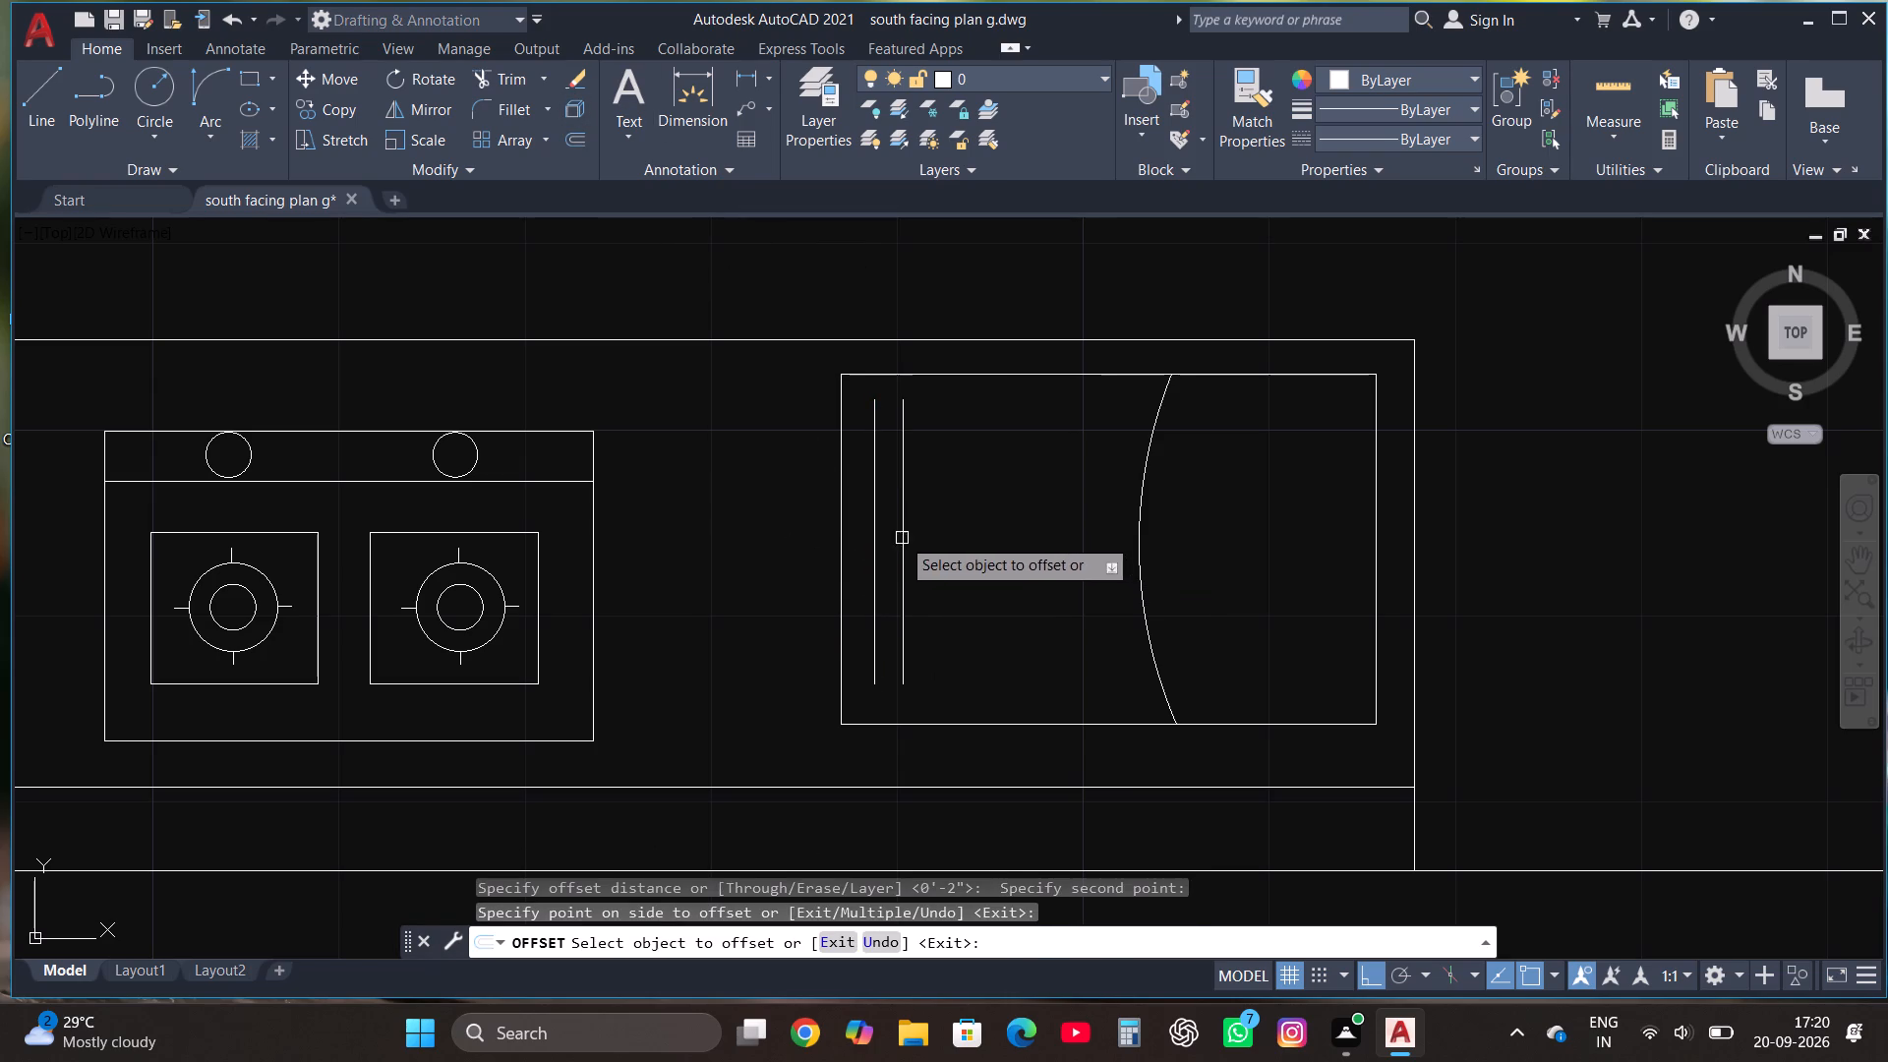
{"action": "left_click", "coordinate": [901, 537]}
{"action": "left_click", "coordinate": [976, 541]}
{"action": "left_click", "coordinate": [935, 521]}
{"action": "left_click", "coordinate": [995, 527]}
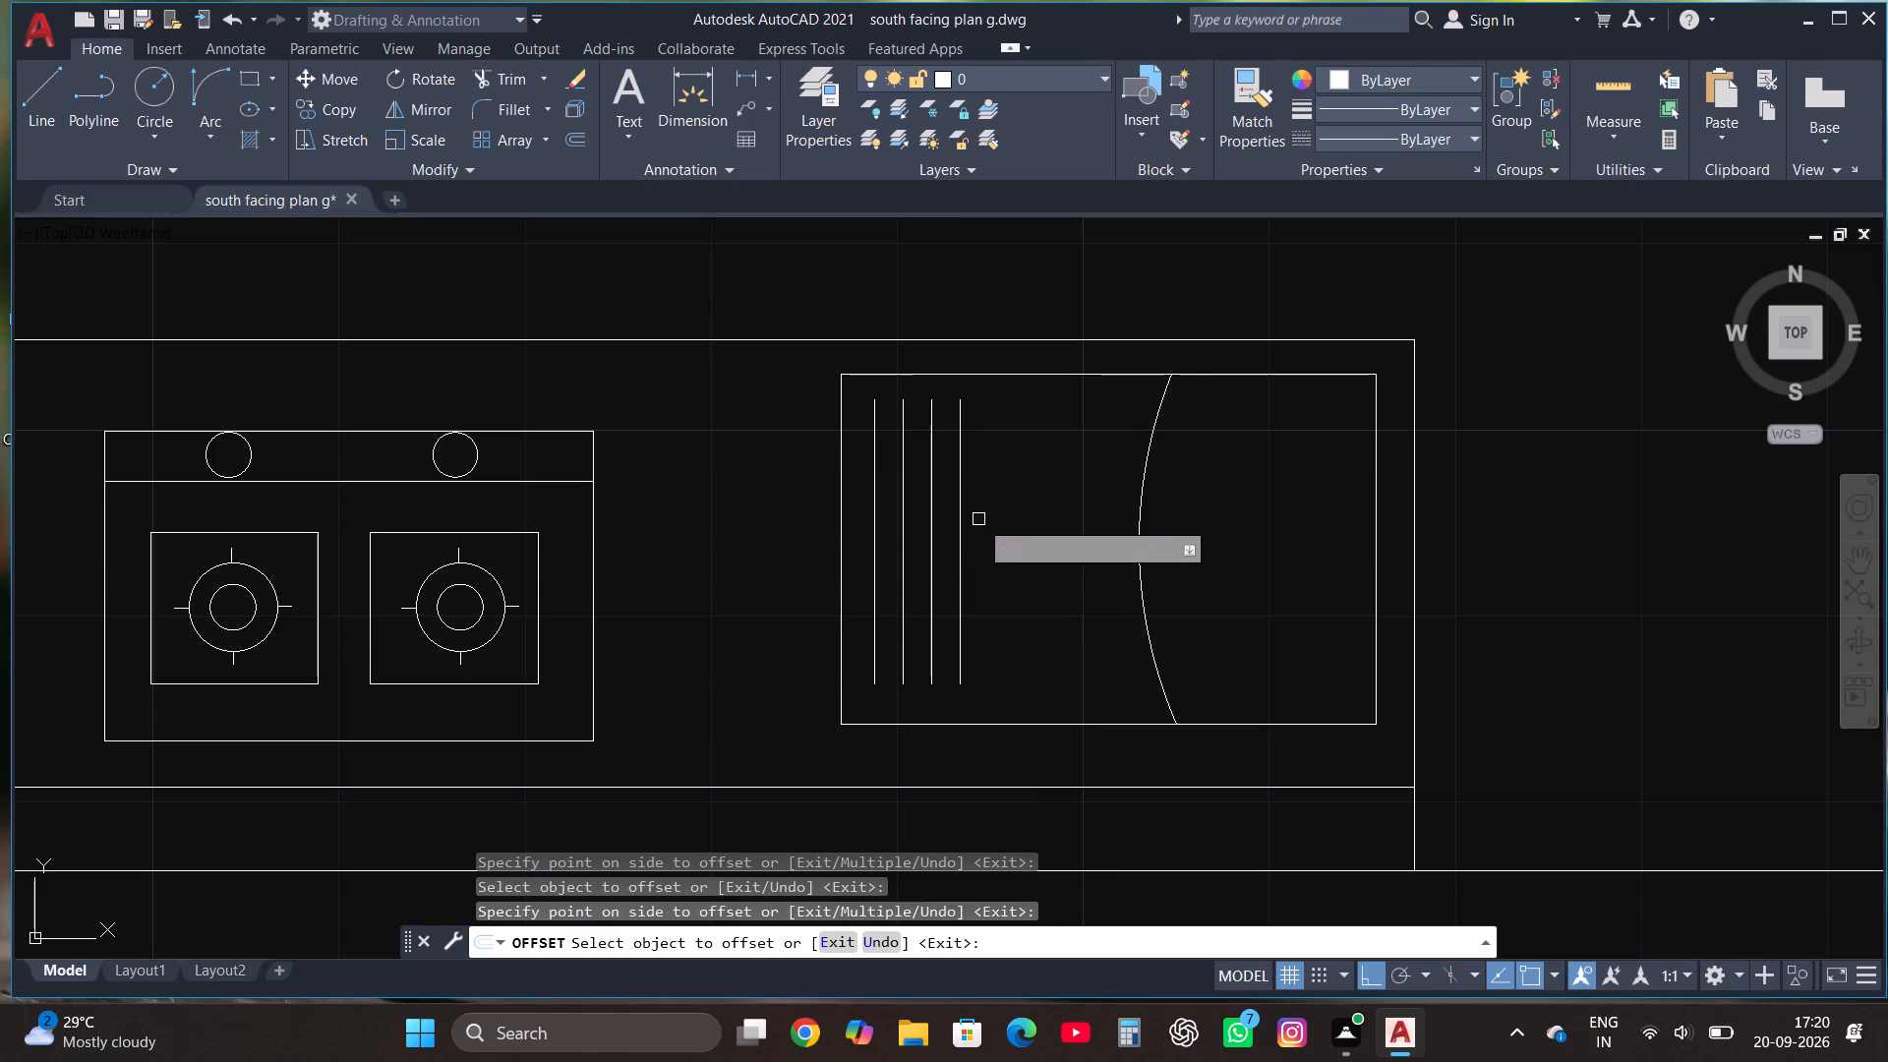
{"action": "left_click", "coordinate": [958, 509]}
{"action": "left_click", "coordinate": [998, 526]}
{"action": "left_click", "coordinate": [989, 523]}
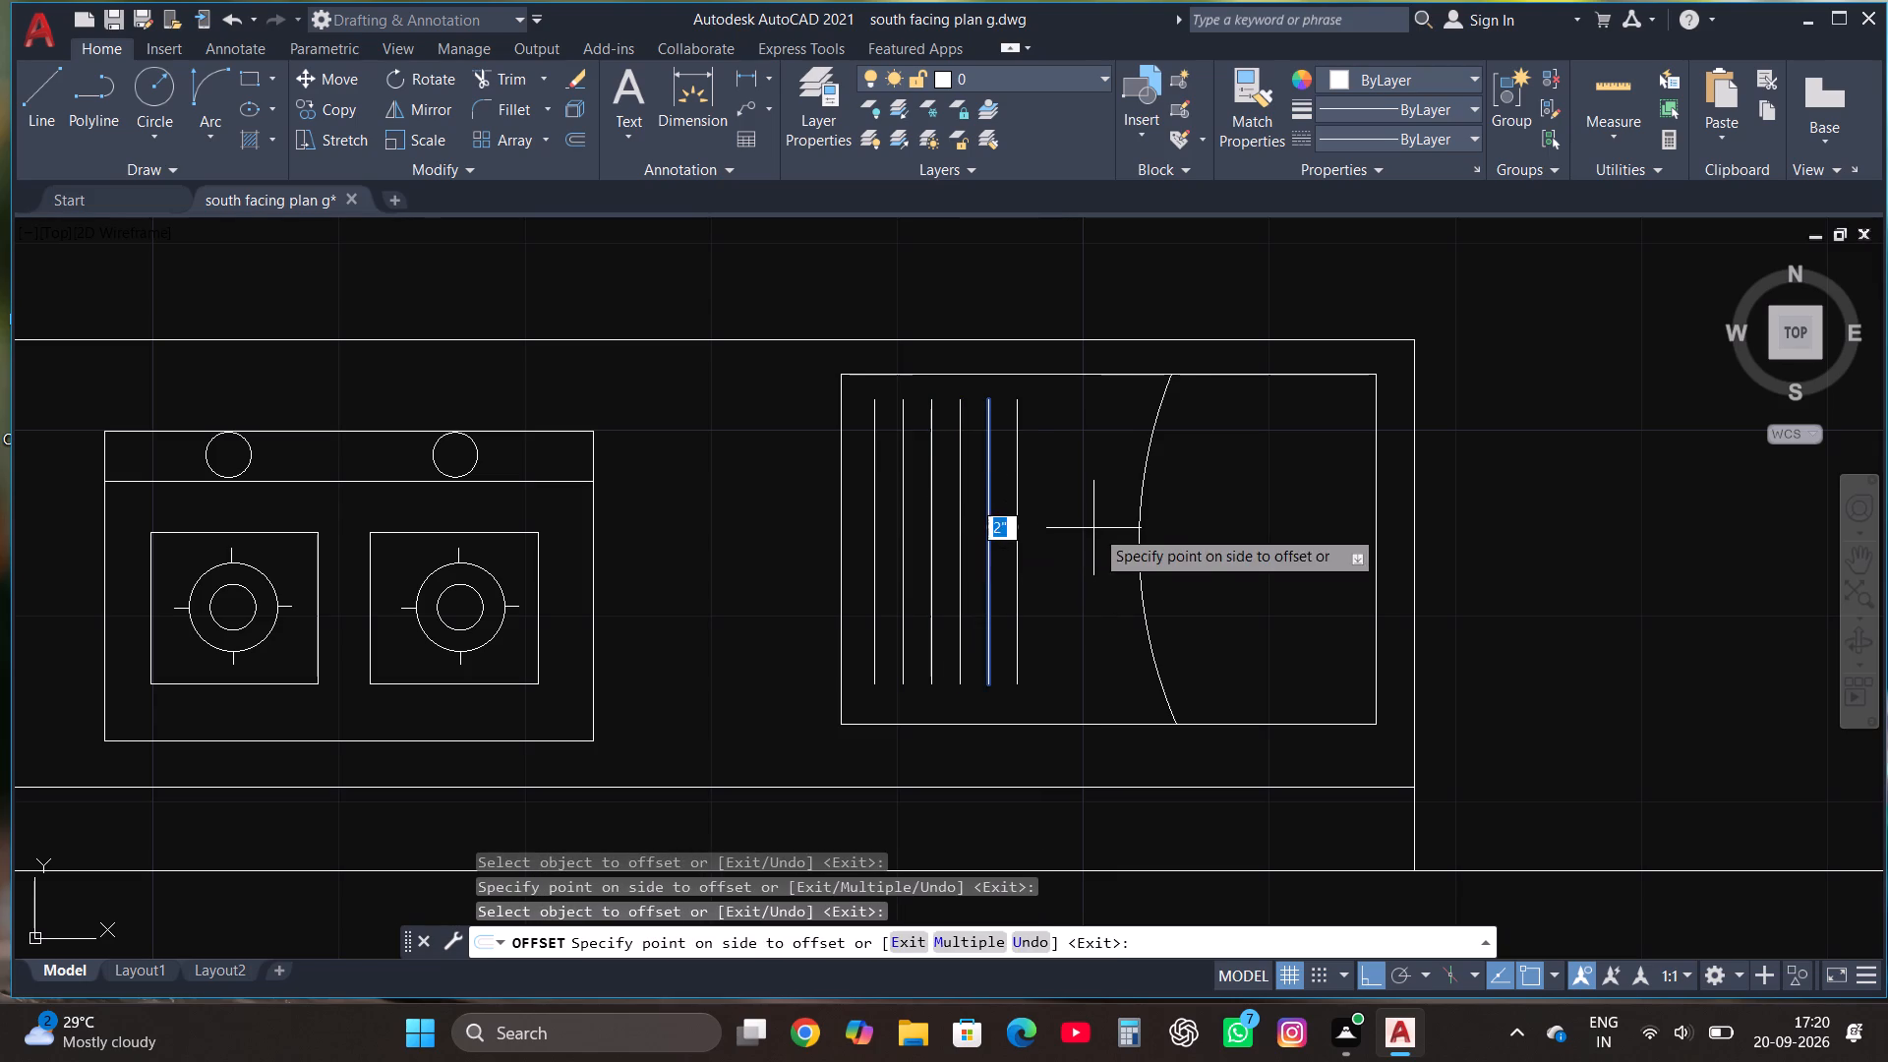
{"action": "left_click", "coordinate": [1067, 528]}
{"action": "left_click", "coordinate": [1021, 515]}
{"action": "left_click", "coordinate": [1052, 529]}
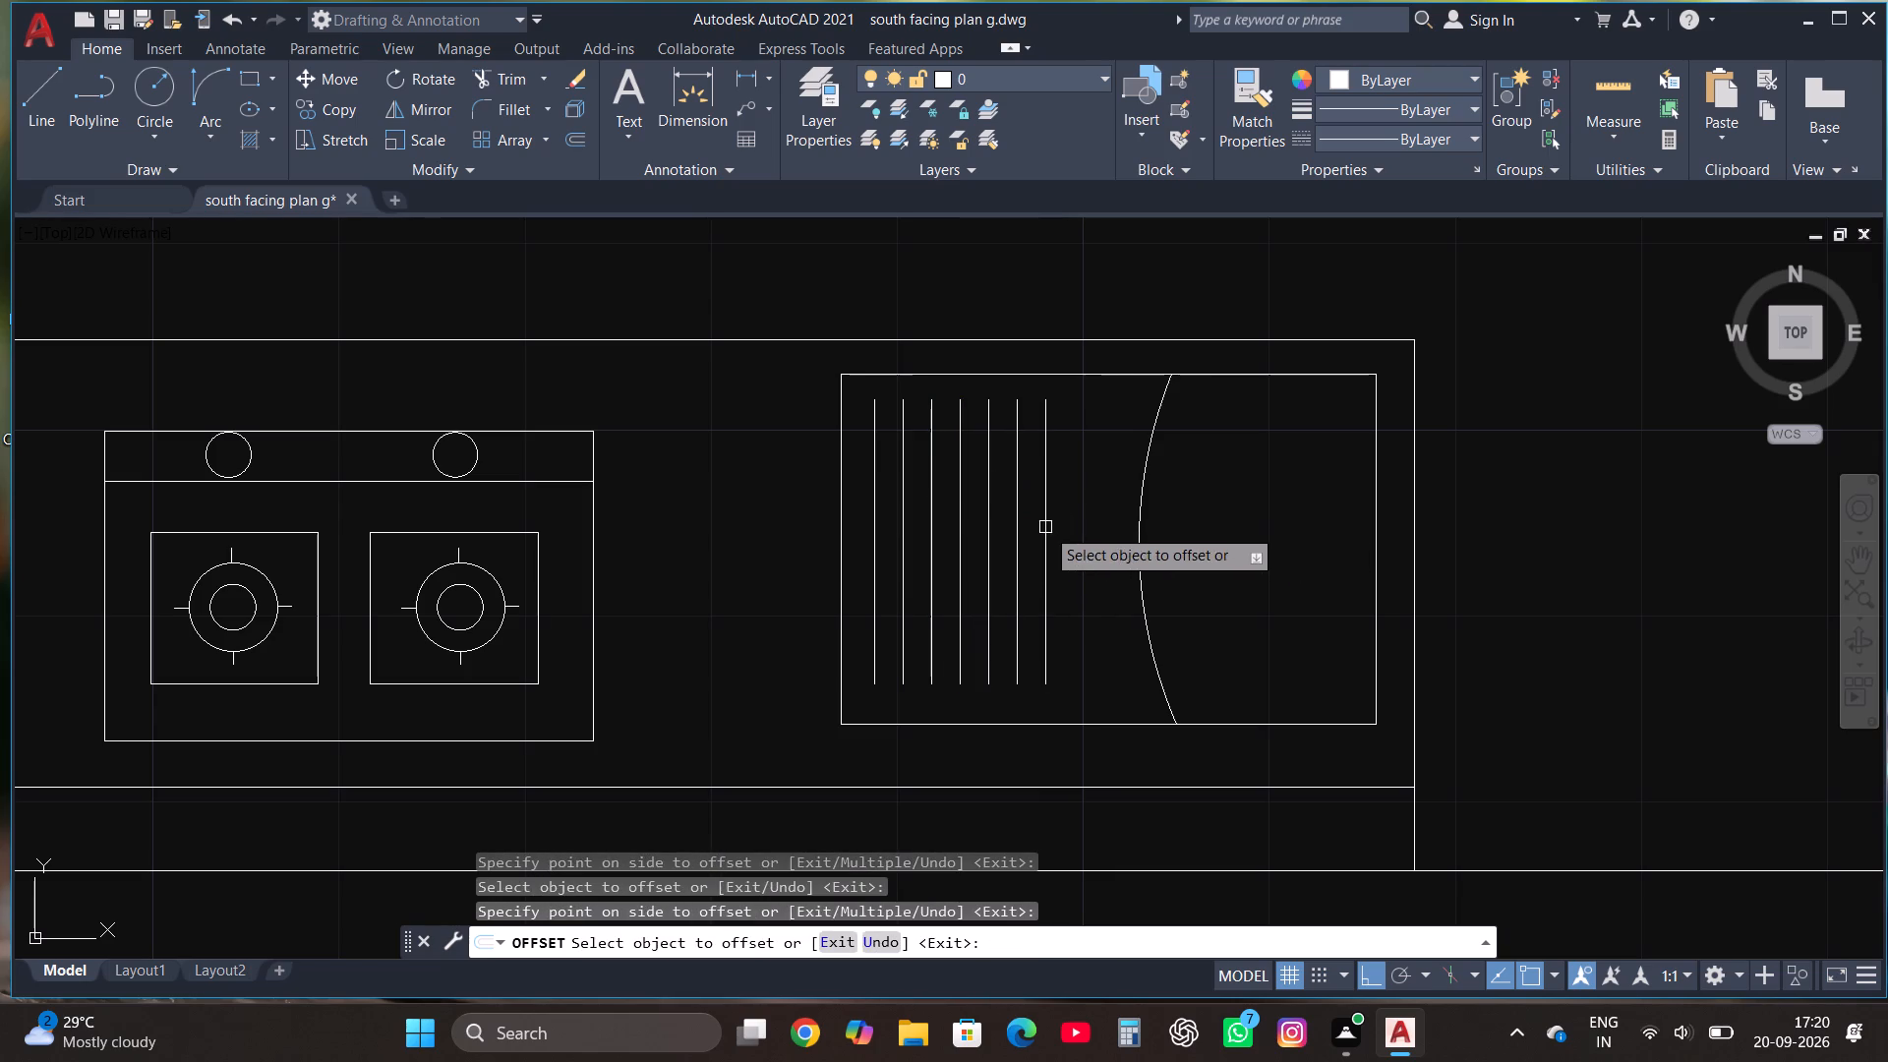
{"action": "left_click", "coordinate": [1044, 527]}
{"action": "left_click", "coordinate": [1113, 521]}
{"action": "left_click", "coordinate": [1076, 513]}
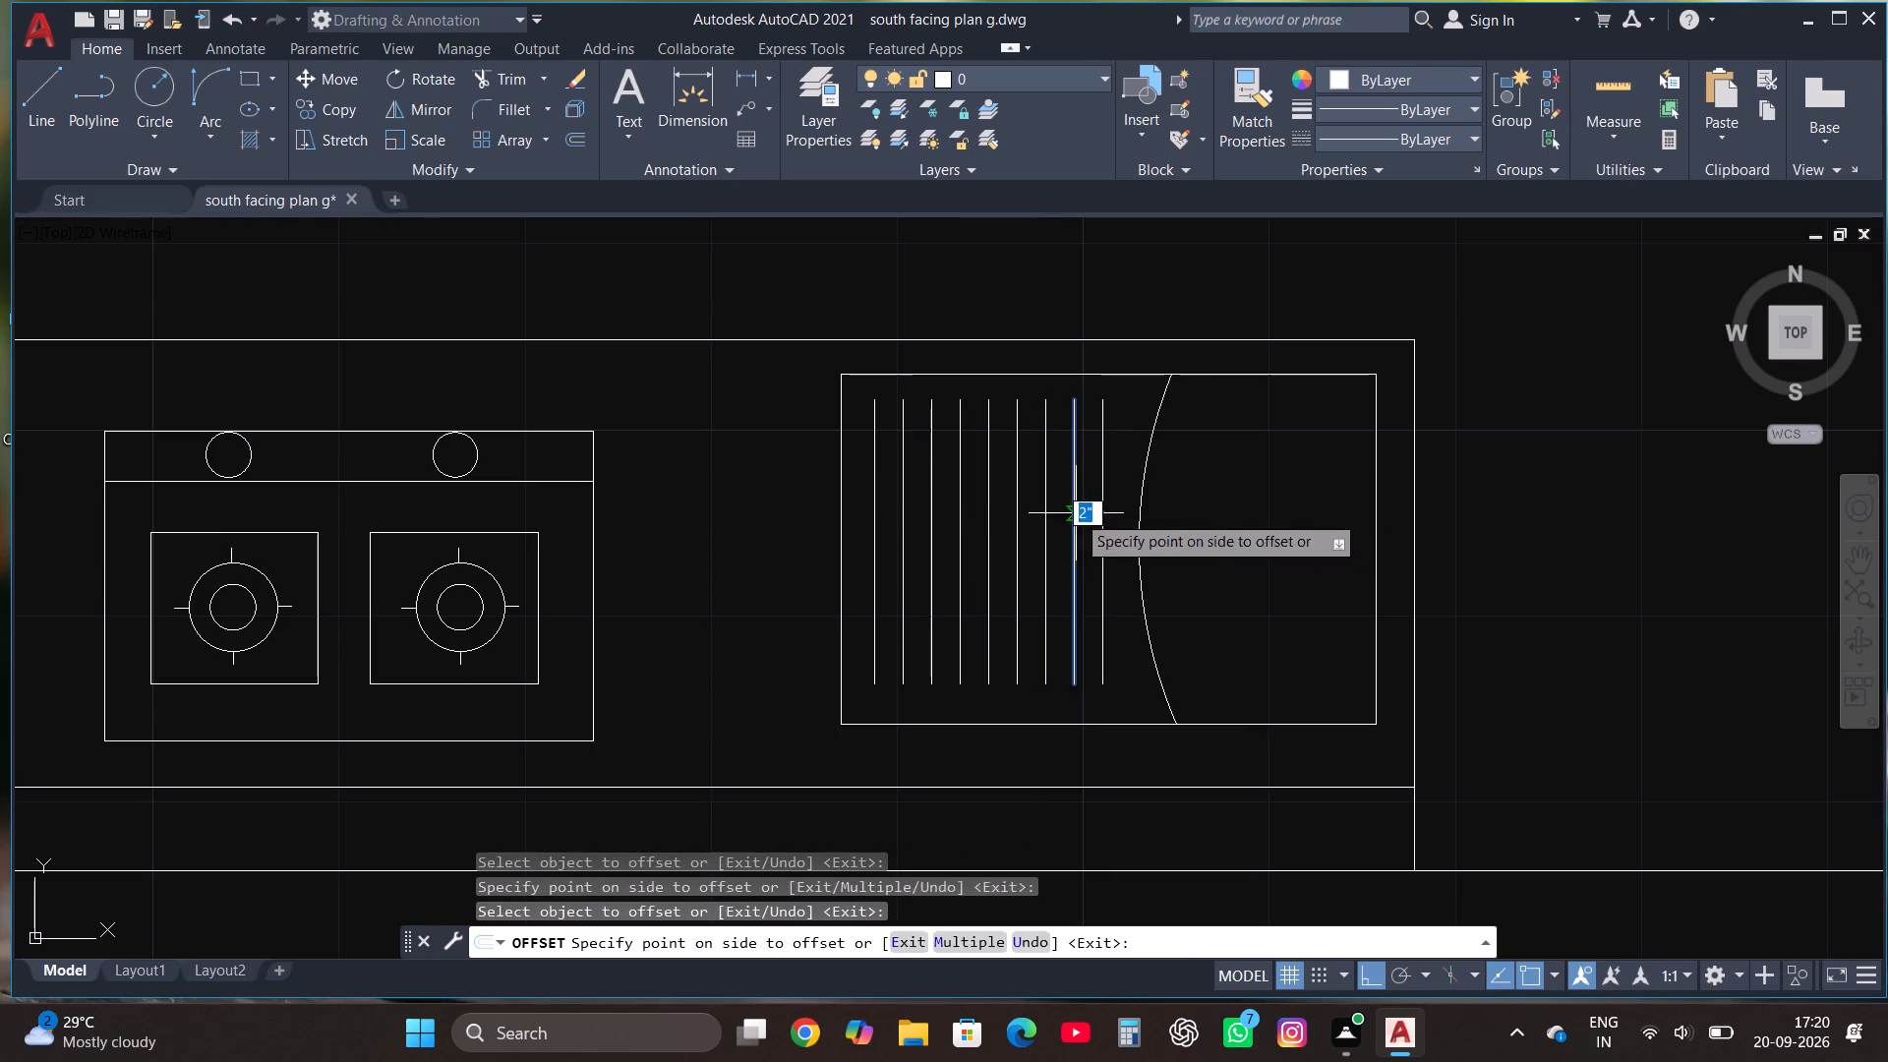
{"action": "left_click", "coordinate": [1117, 515]}
{"action": "key", "text": "Escape"}
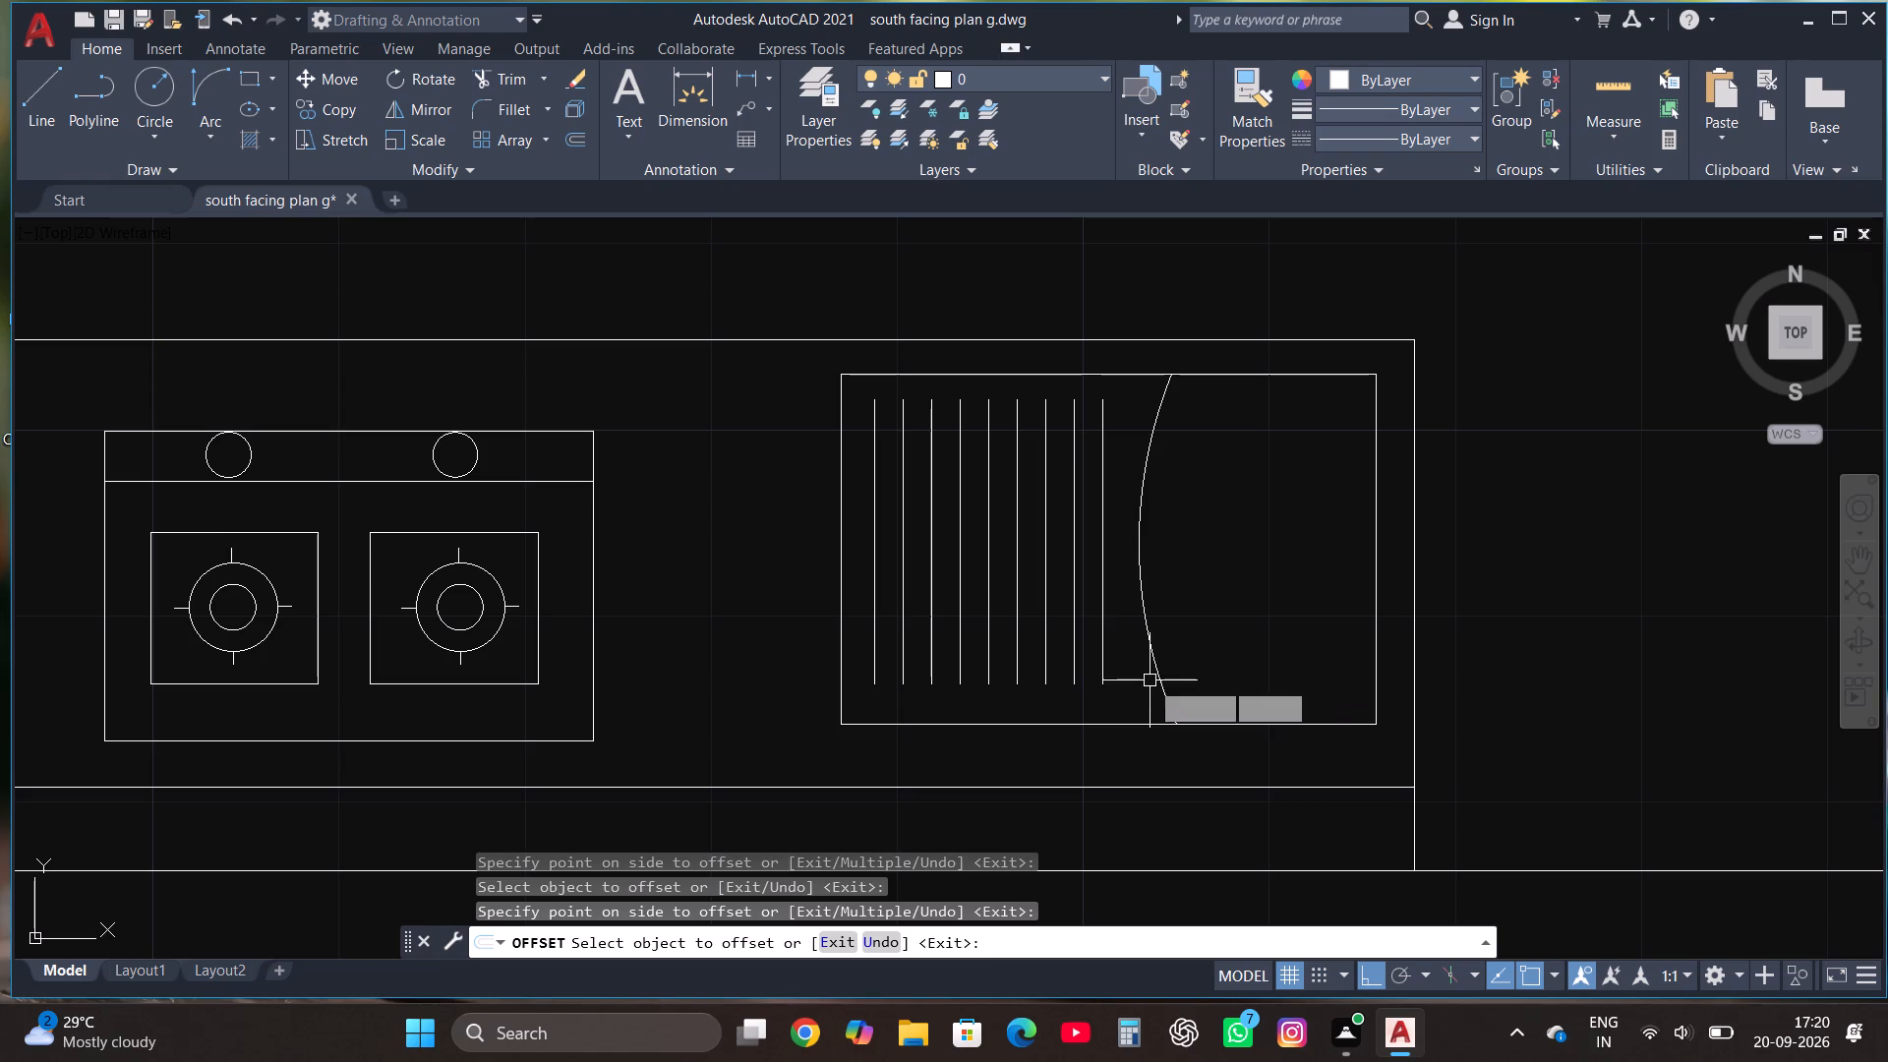
Draw a small drain circle just east of the arc, near its middle.
{"action": "left_click", "coordinate": [150, 92]}
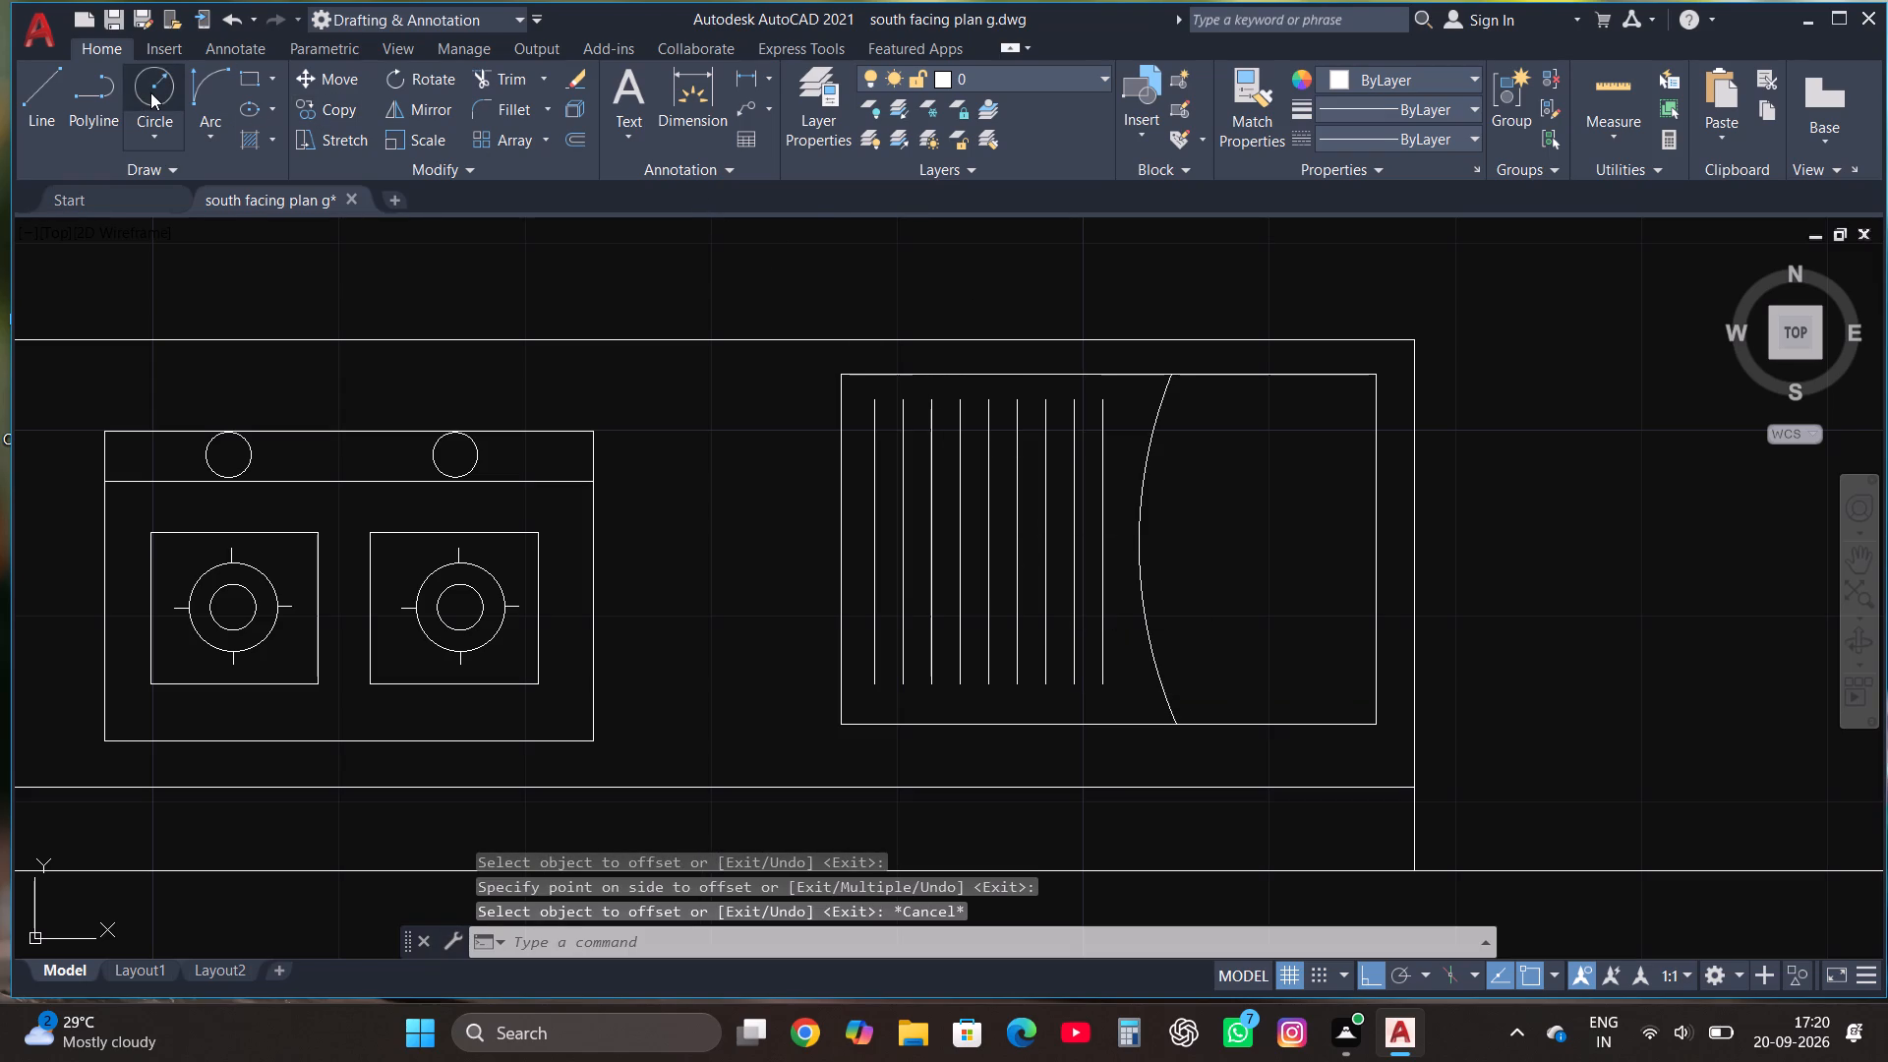
{"action": "left_click", "coordinate": [1160, 535]}
{"action": "left_click", "coordinate": [1178, 538]}
Move the drain circle slightly south along the arc.
{"action": "scroll", "coordinate": [1241, 670], "scroll_direction": "down", "scroll_amount": 2}
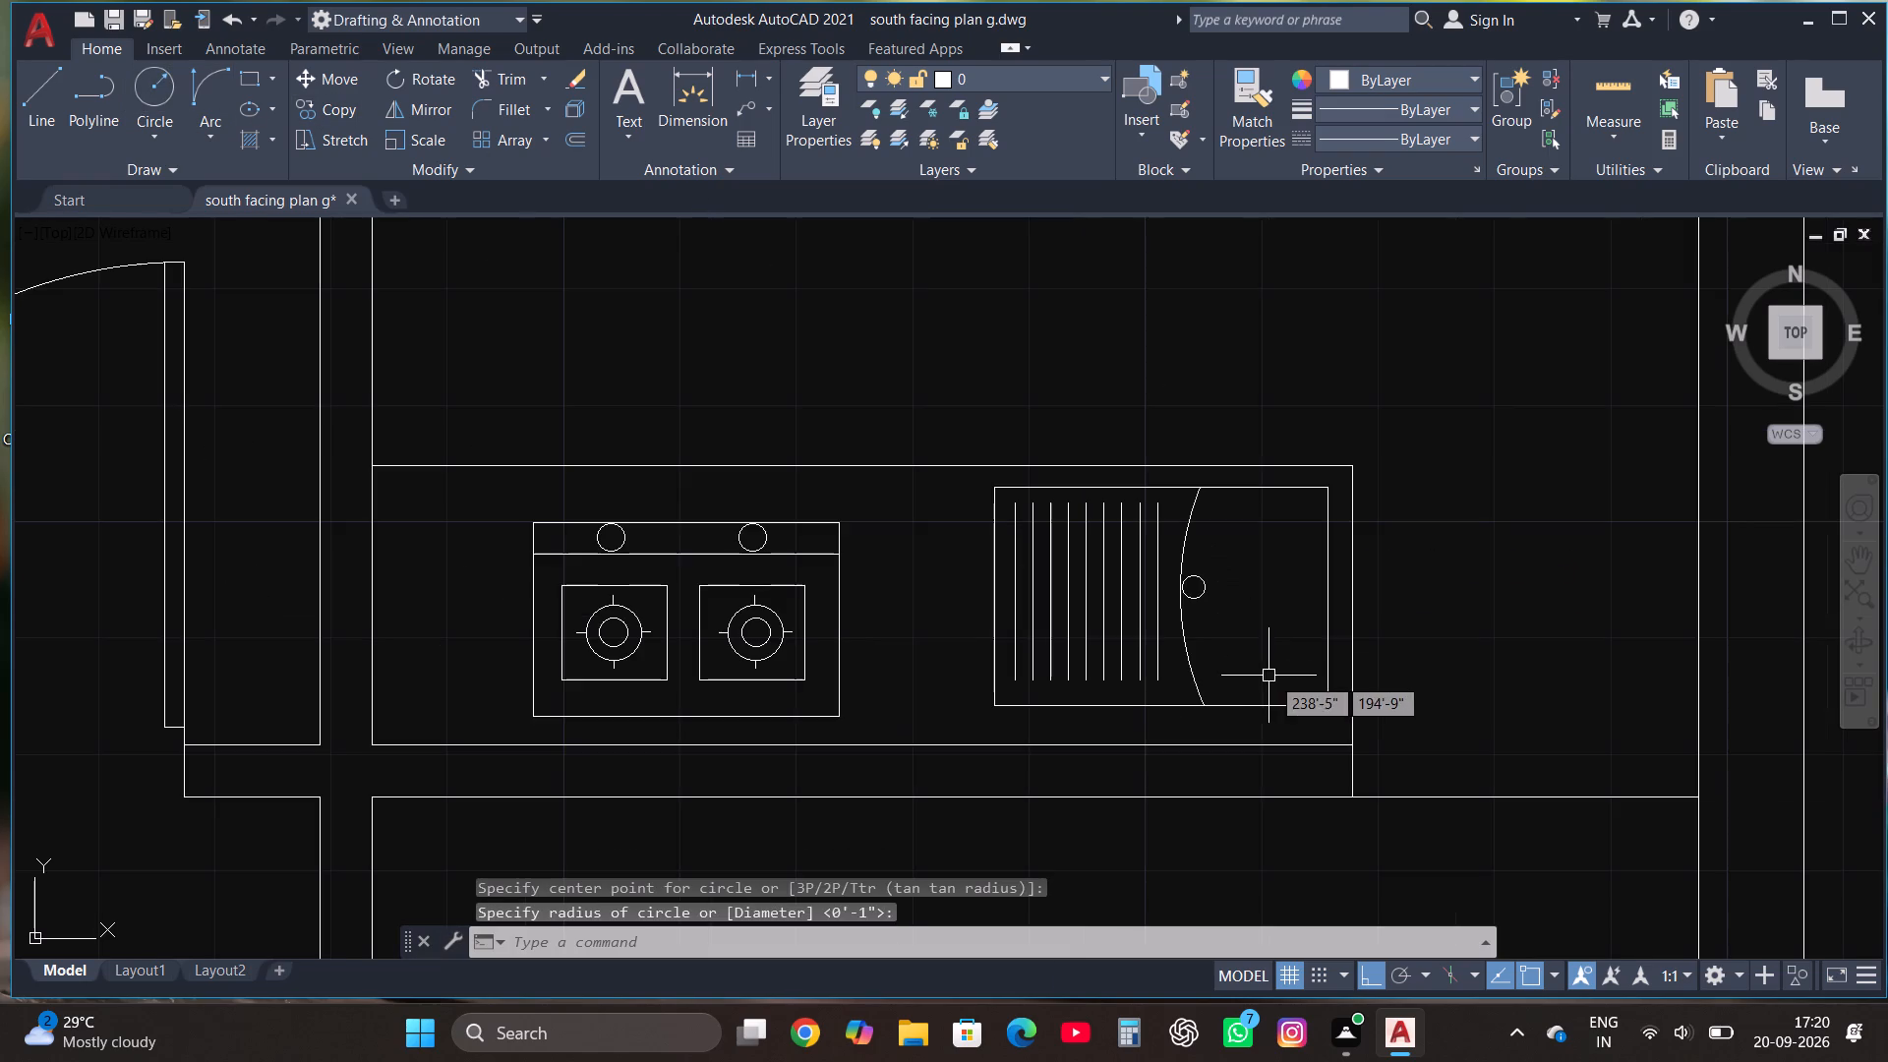
{"action": "scroll", "coordinate": [1192, 576], "scroll_direction": "up", "scroll_amount": 2}
{"action": "left_click", "coordinate": [1195, 573]}
{"action": "left_click", "coordinate": [1195, 596]}
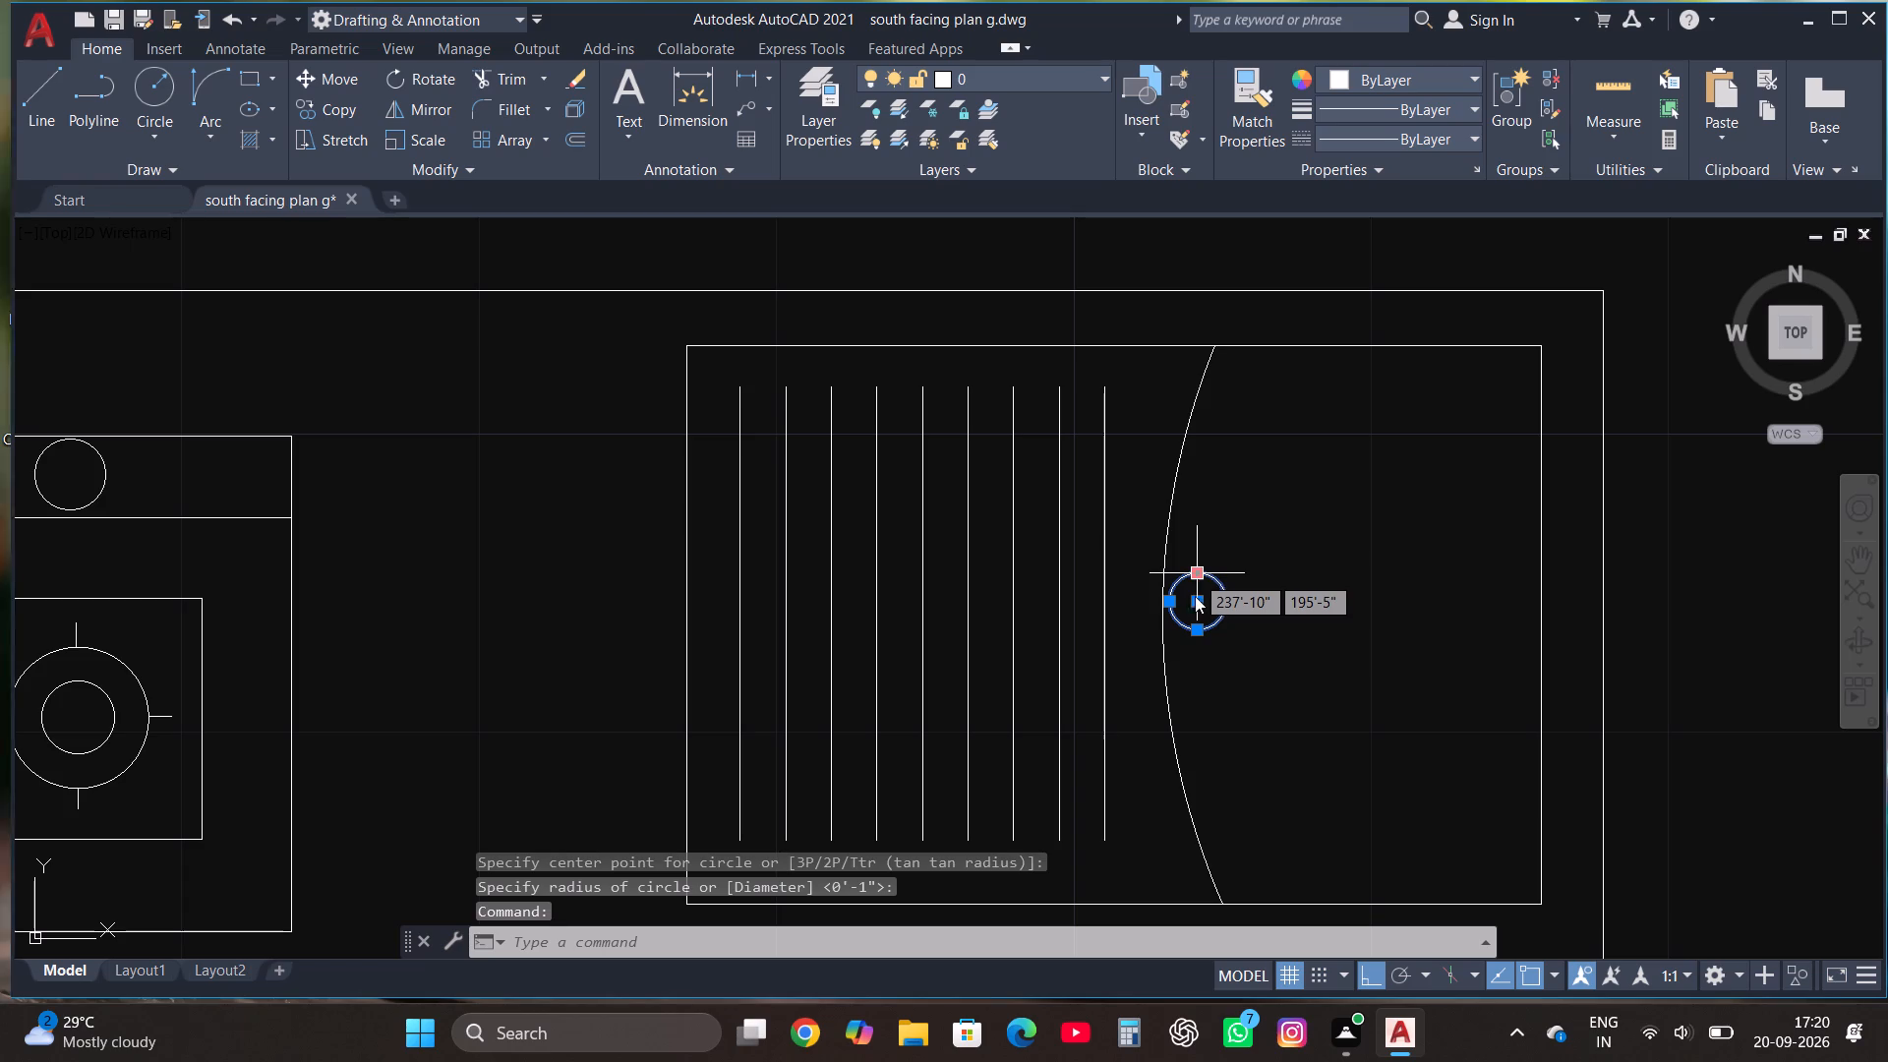
{"action": "left_click", "coordinate": [1195, 596]}
{"action": "left_click", "coordinate": [1204, 614]}
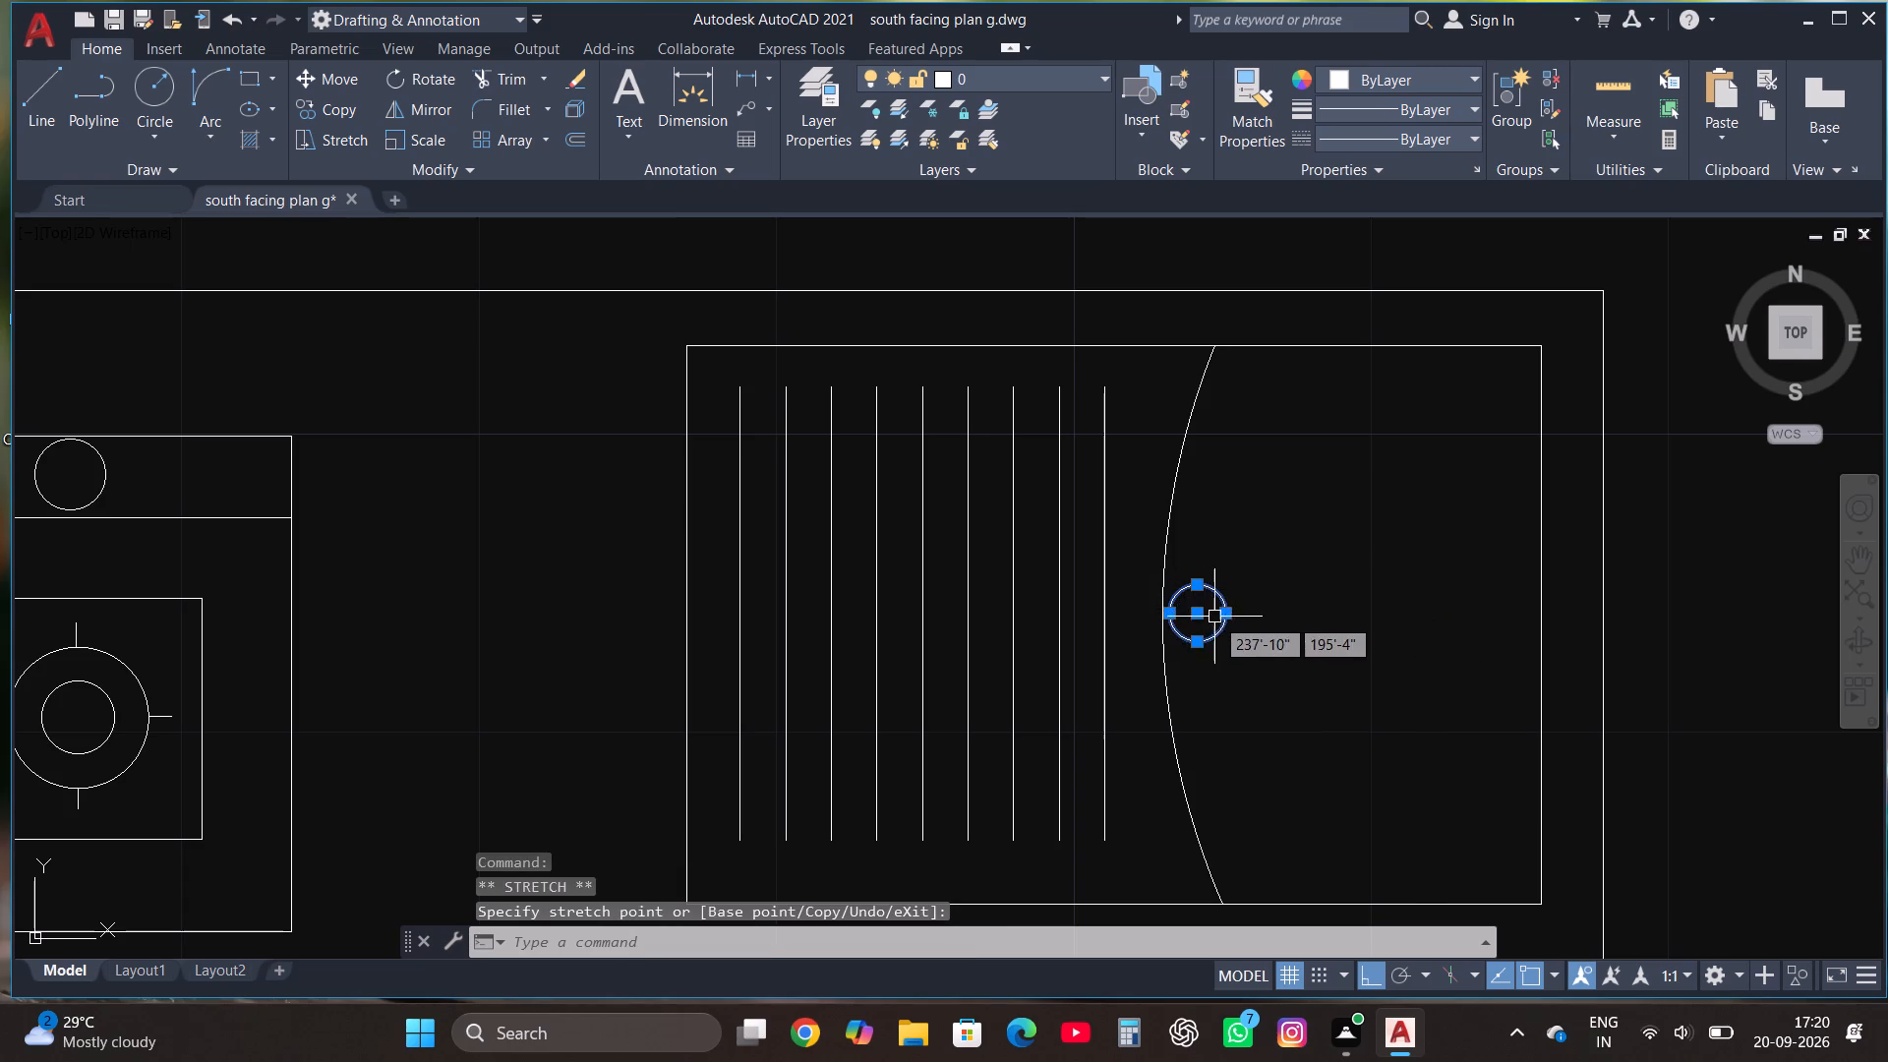
{"action": "key", "text": "Escape"}
Draw a table rectangle about 3'-7" by 2' in the room south of the kitchen.
{"action": "scroll", "coordinate": [1235, 626], "scroll_direction": "down", "scroll_amount": 3}
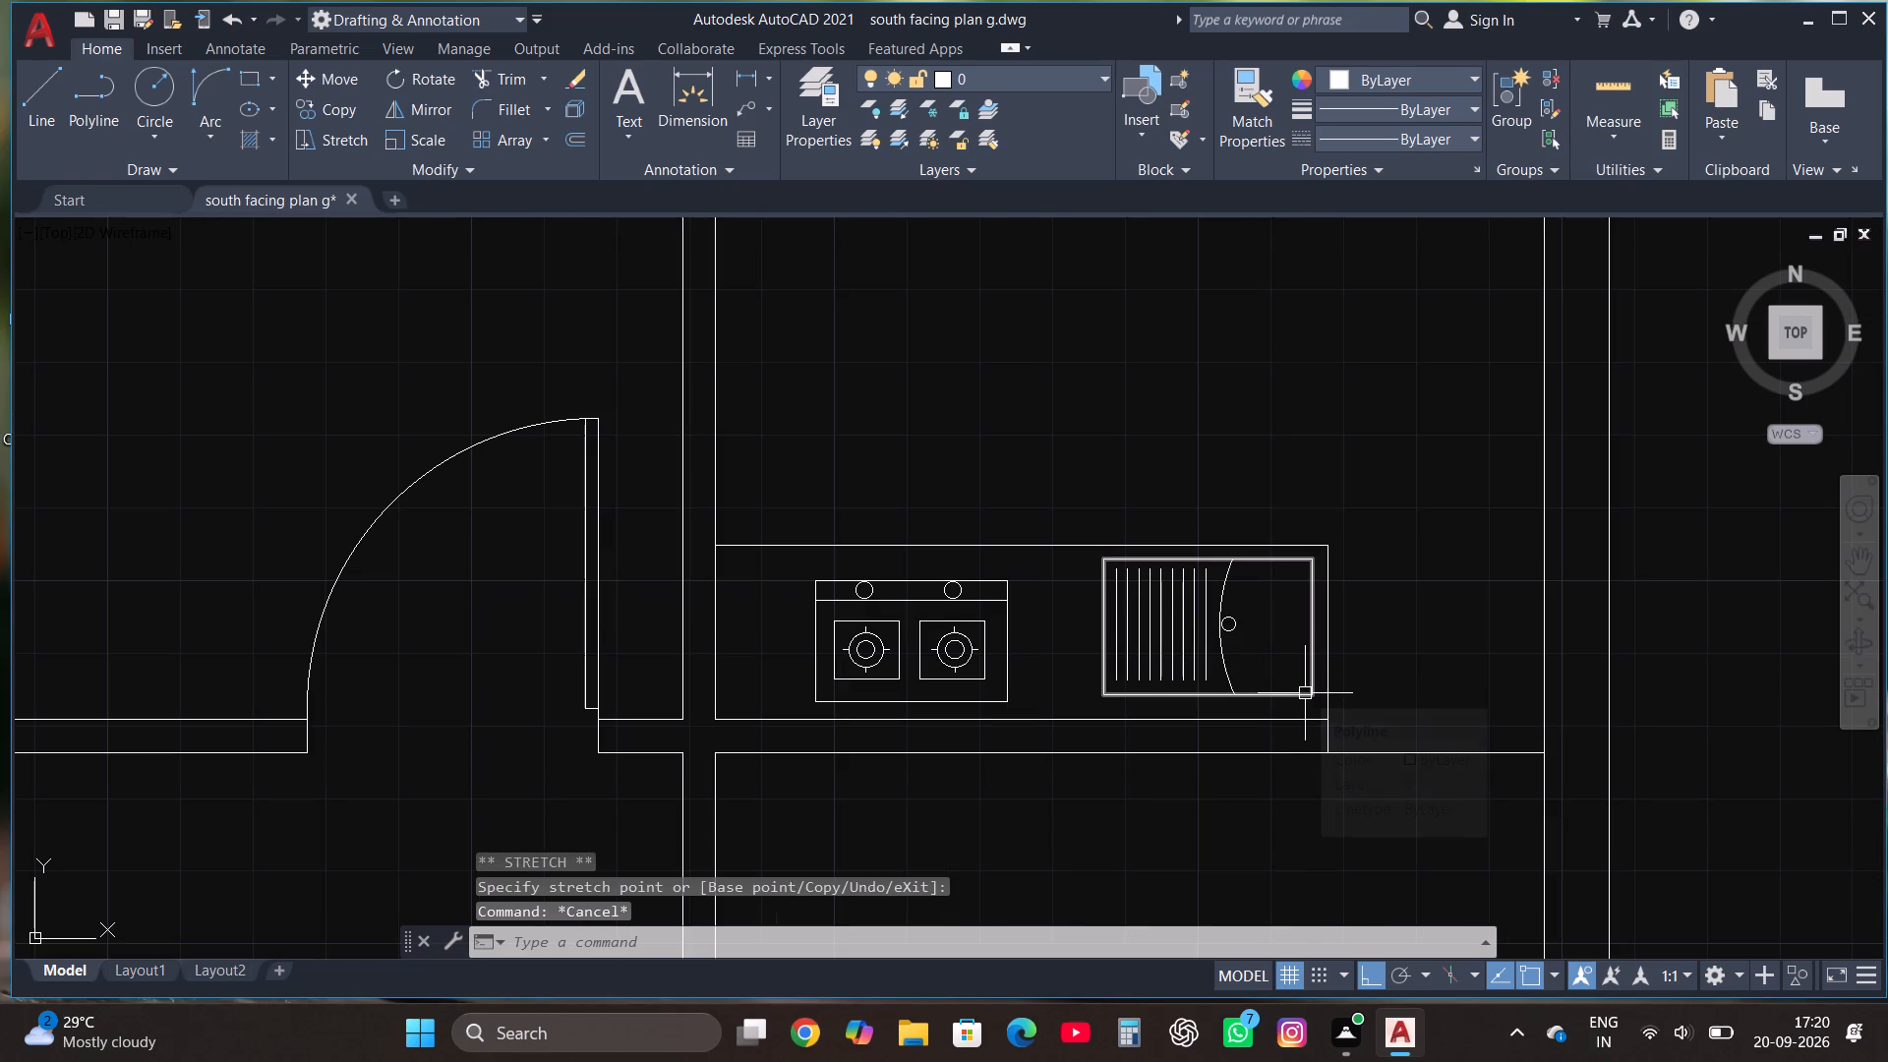
{"action": "scroll", "coordinate": [1305, 526], "scroll_direction": "down", "scroll_amount": 2}
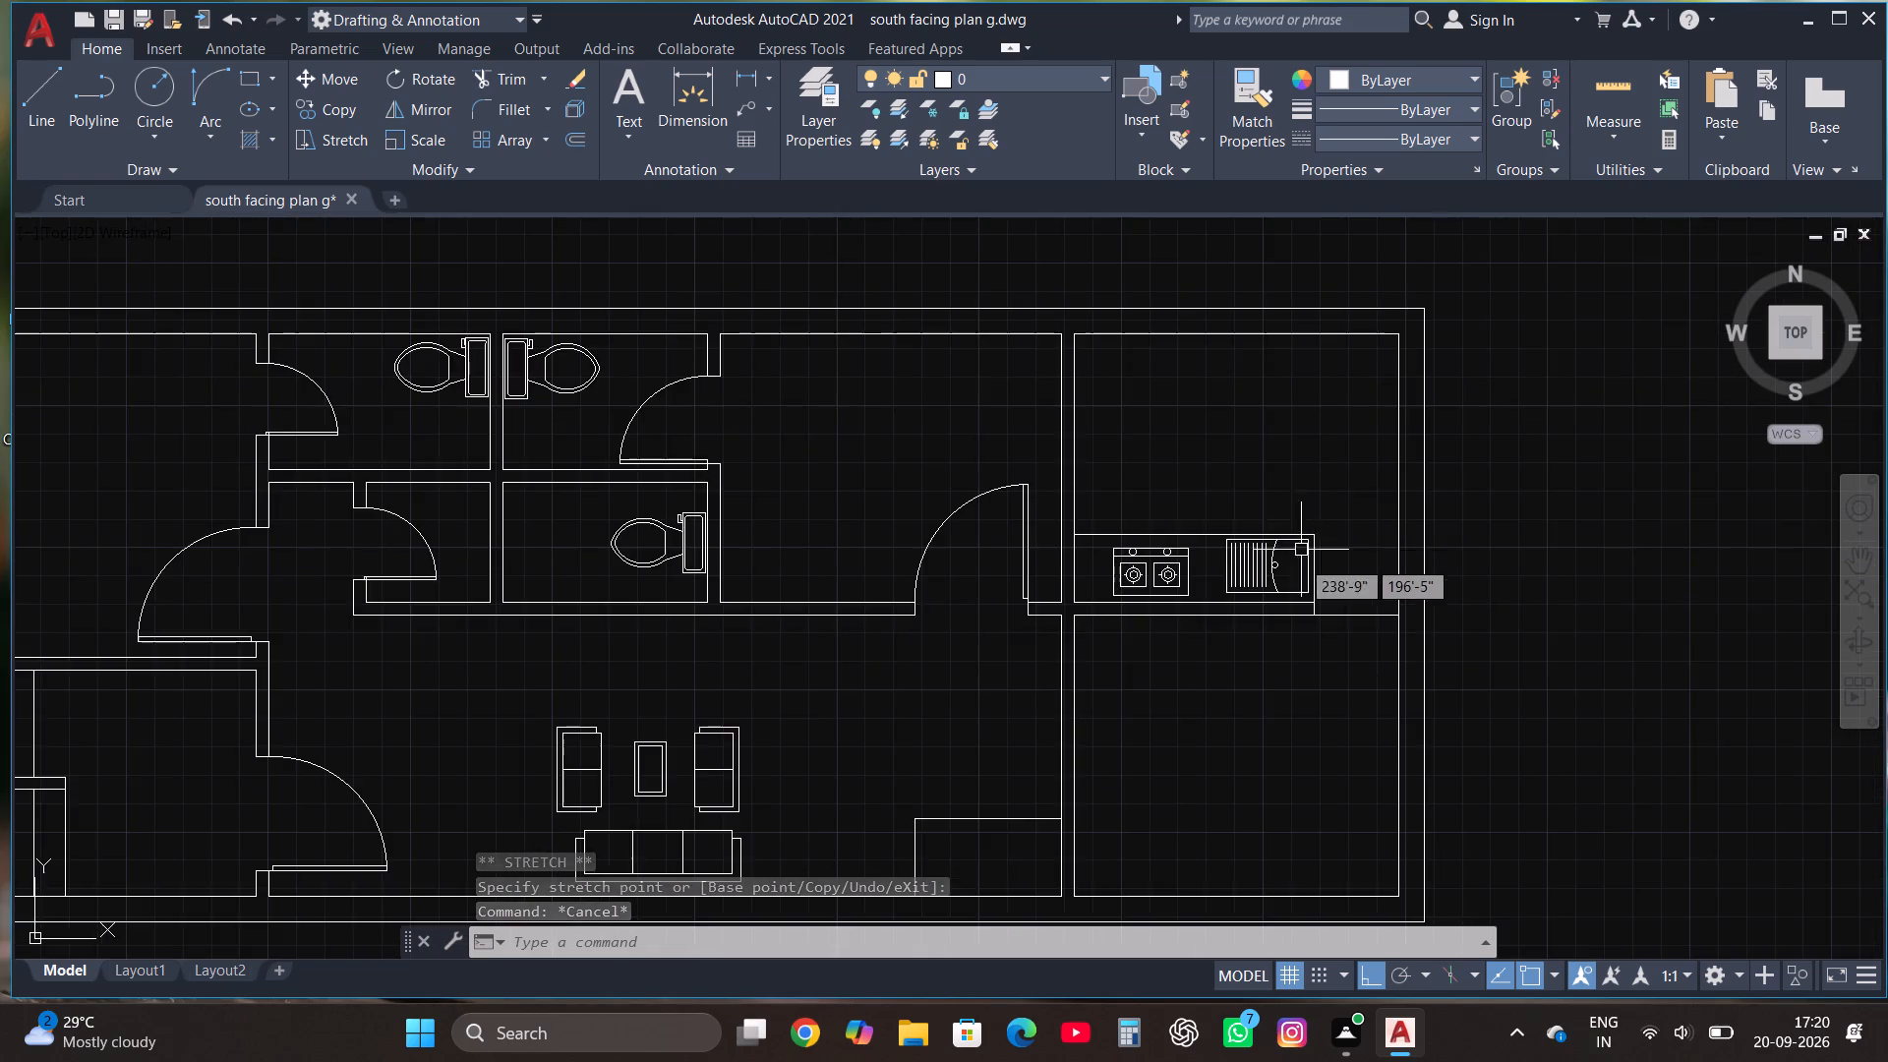
{"action": "scroll", "coordinate": [1300, 597], "scroll_direction": "down", "scroll_amount": 1}
{"action": "scroll", "coordinate": [1325, 705], "scroll_direction": "up", "scroll_amount": 2}
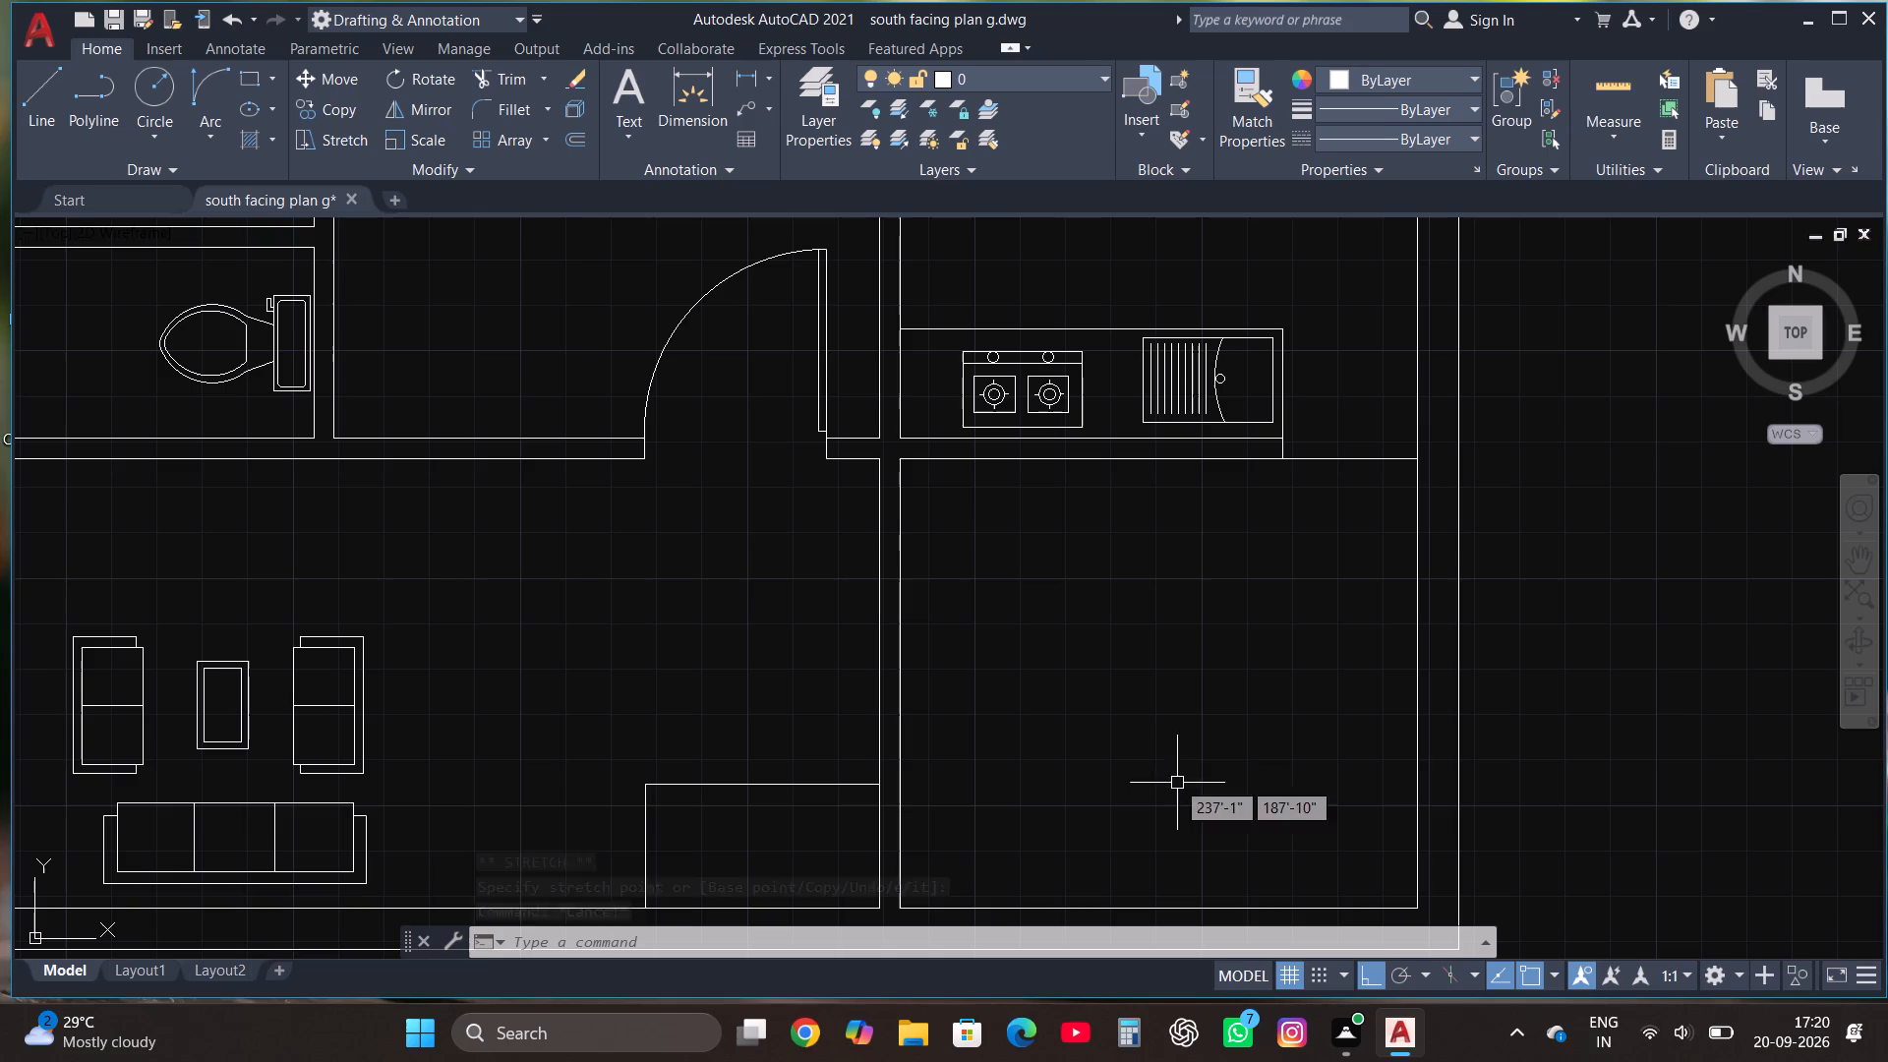
{"action": "left_click", "coordinate": [252, 73]}
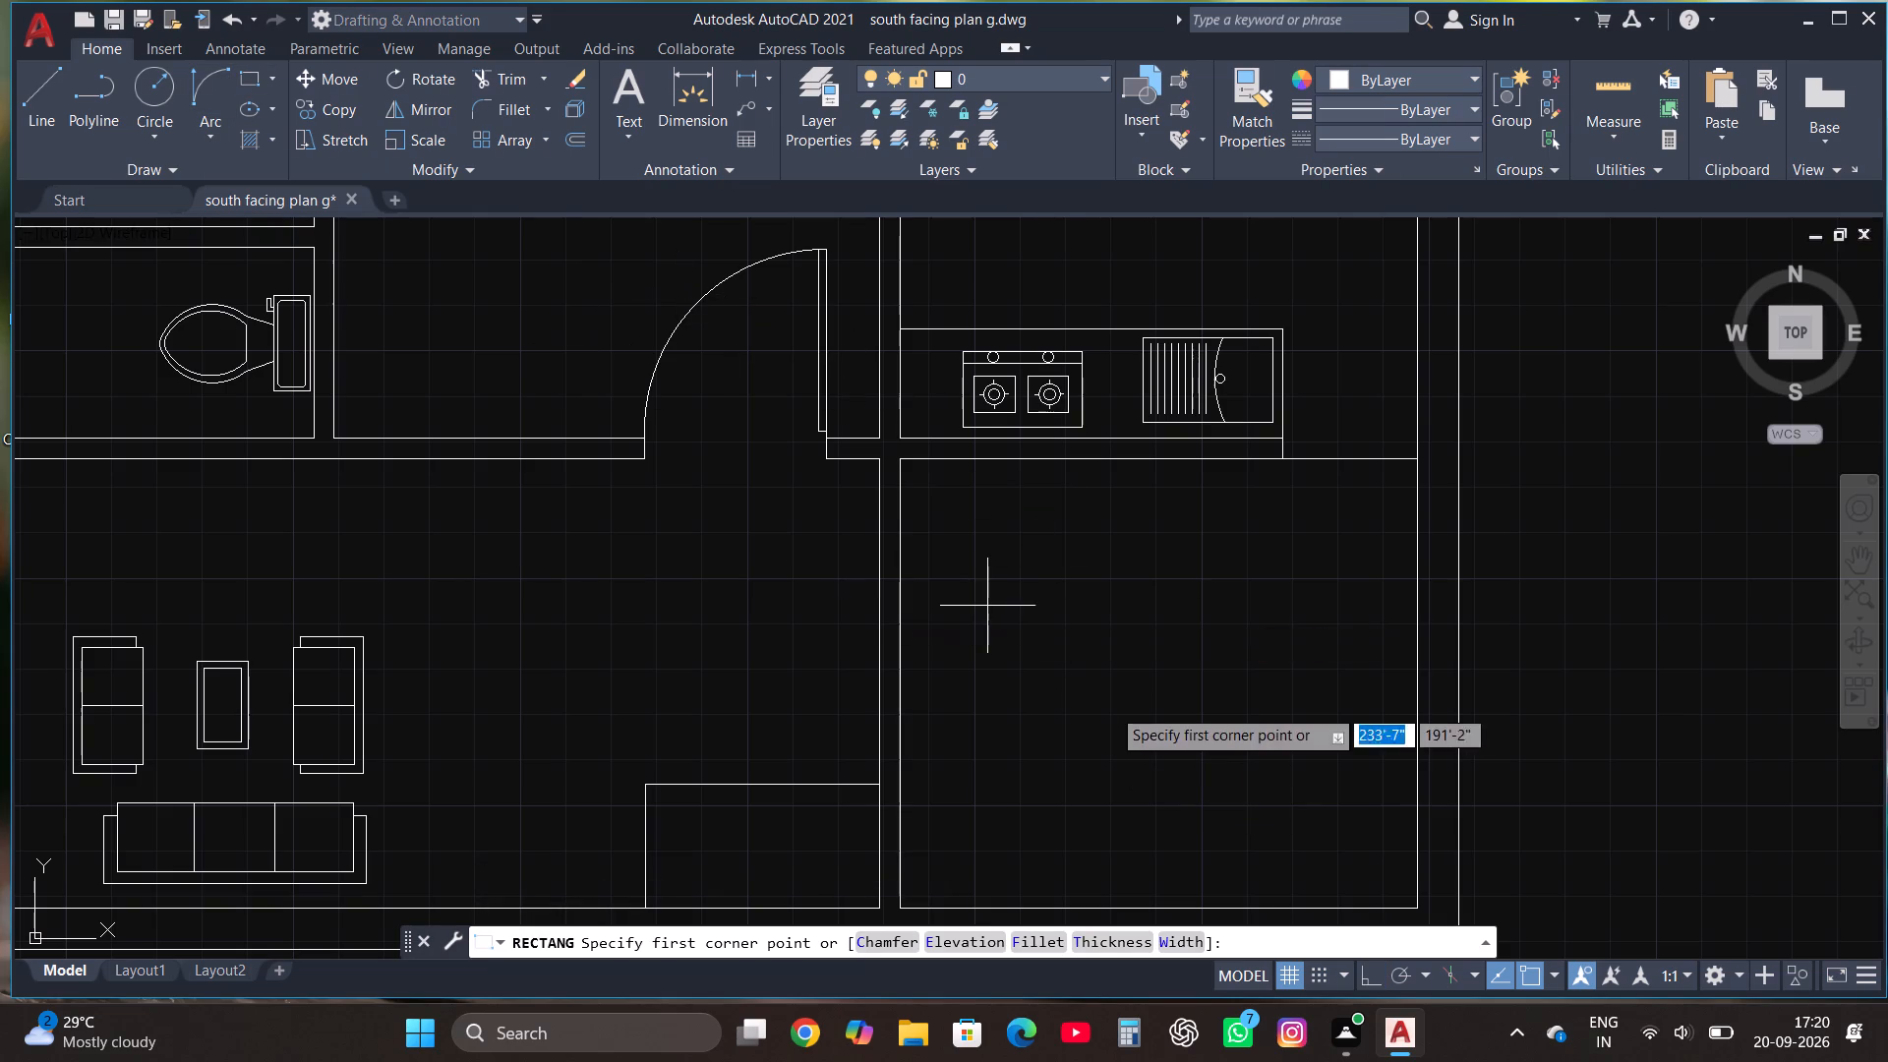
{"action": "scroll", "coordinate": [1120, 712], "scroll_direction": "up", "scroll_amount": 1}
{"action": "left_click", "coordinate": [1068, 593]}
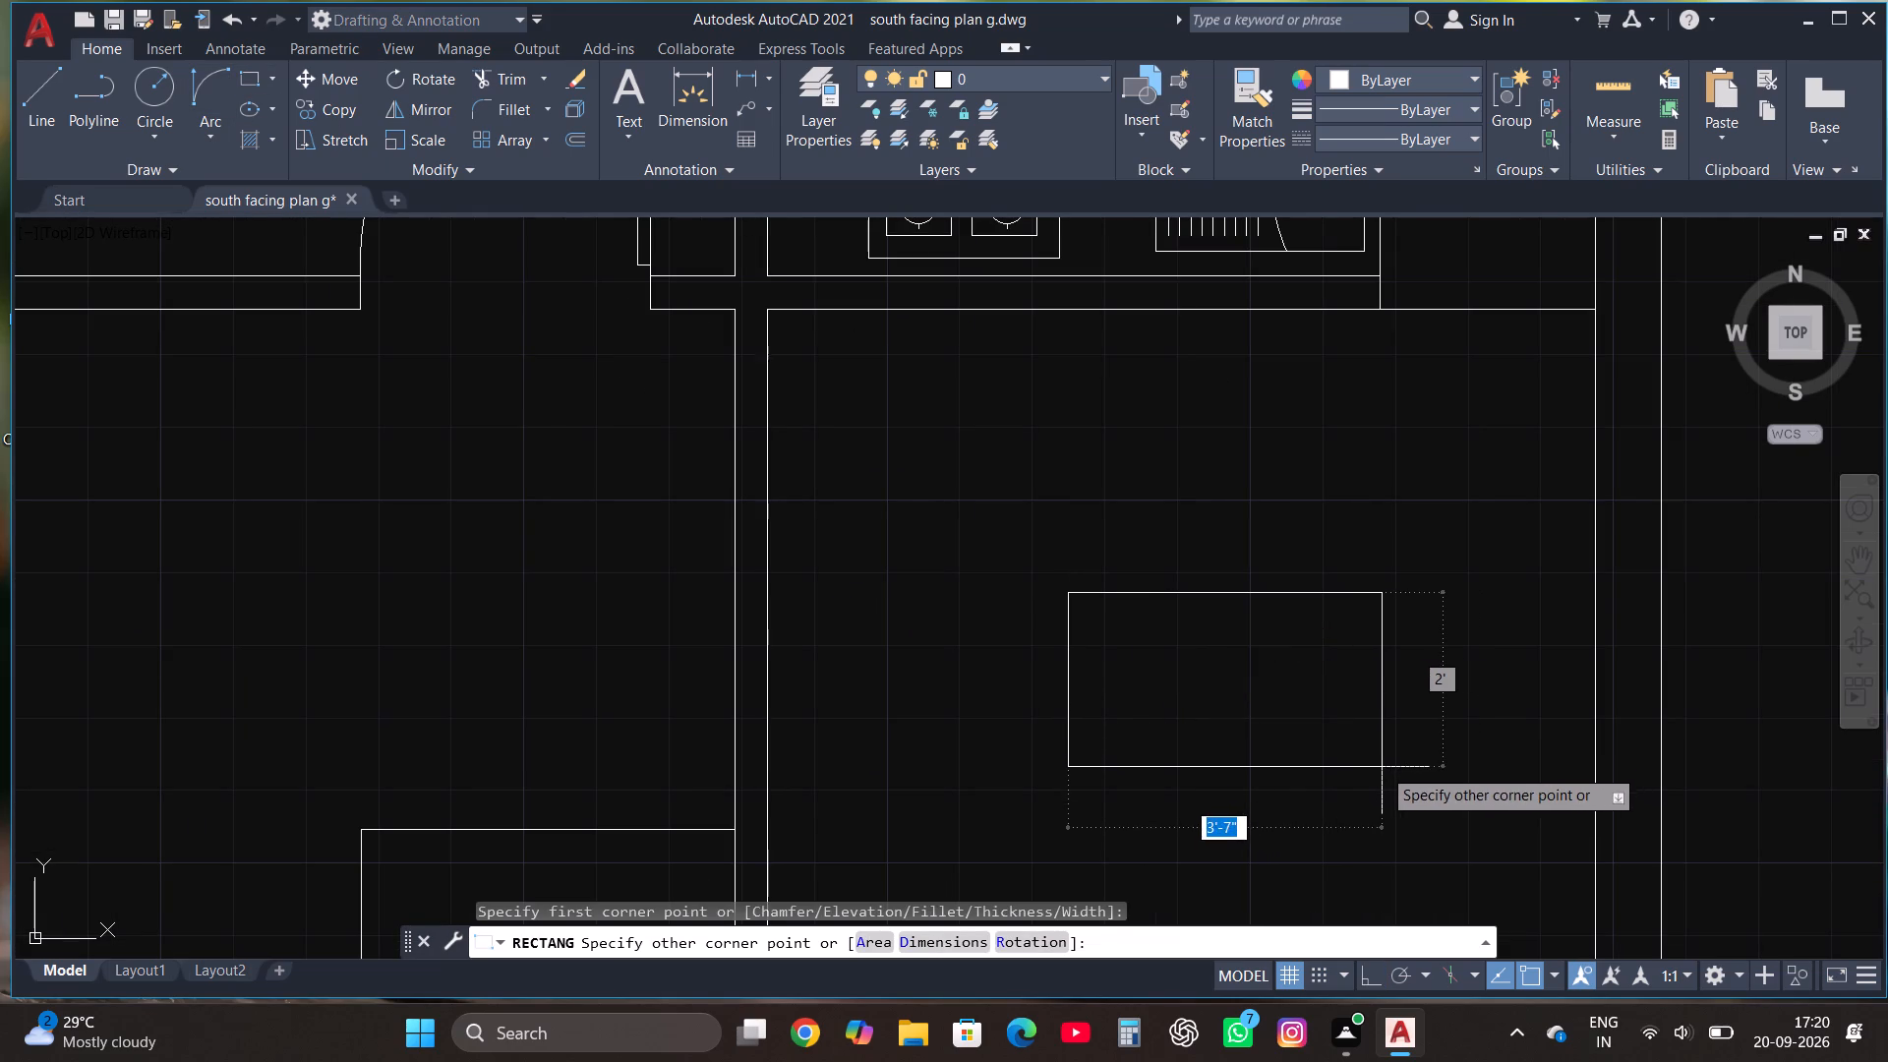
{"action": "left_click", "coordinate": [1383, 767]}
Draw a chair square about 10" by 10" on the table's north edge, near its west end.
{"action": "scroll", "coordinate": [1383, 709], "scroll_direction": "down", "scroll_amount": 1}
{"action": "scroll", "coordinate": [1383, 709], "scroll_direction": "up", "scroll_amount": 2}
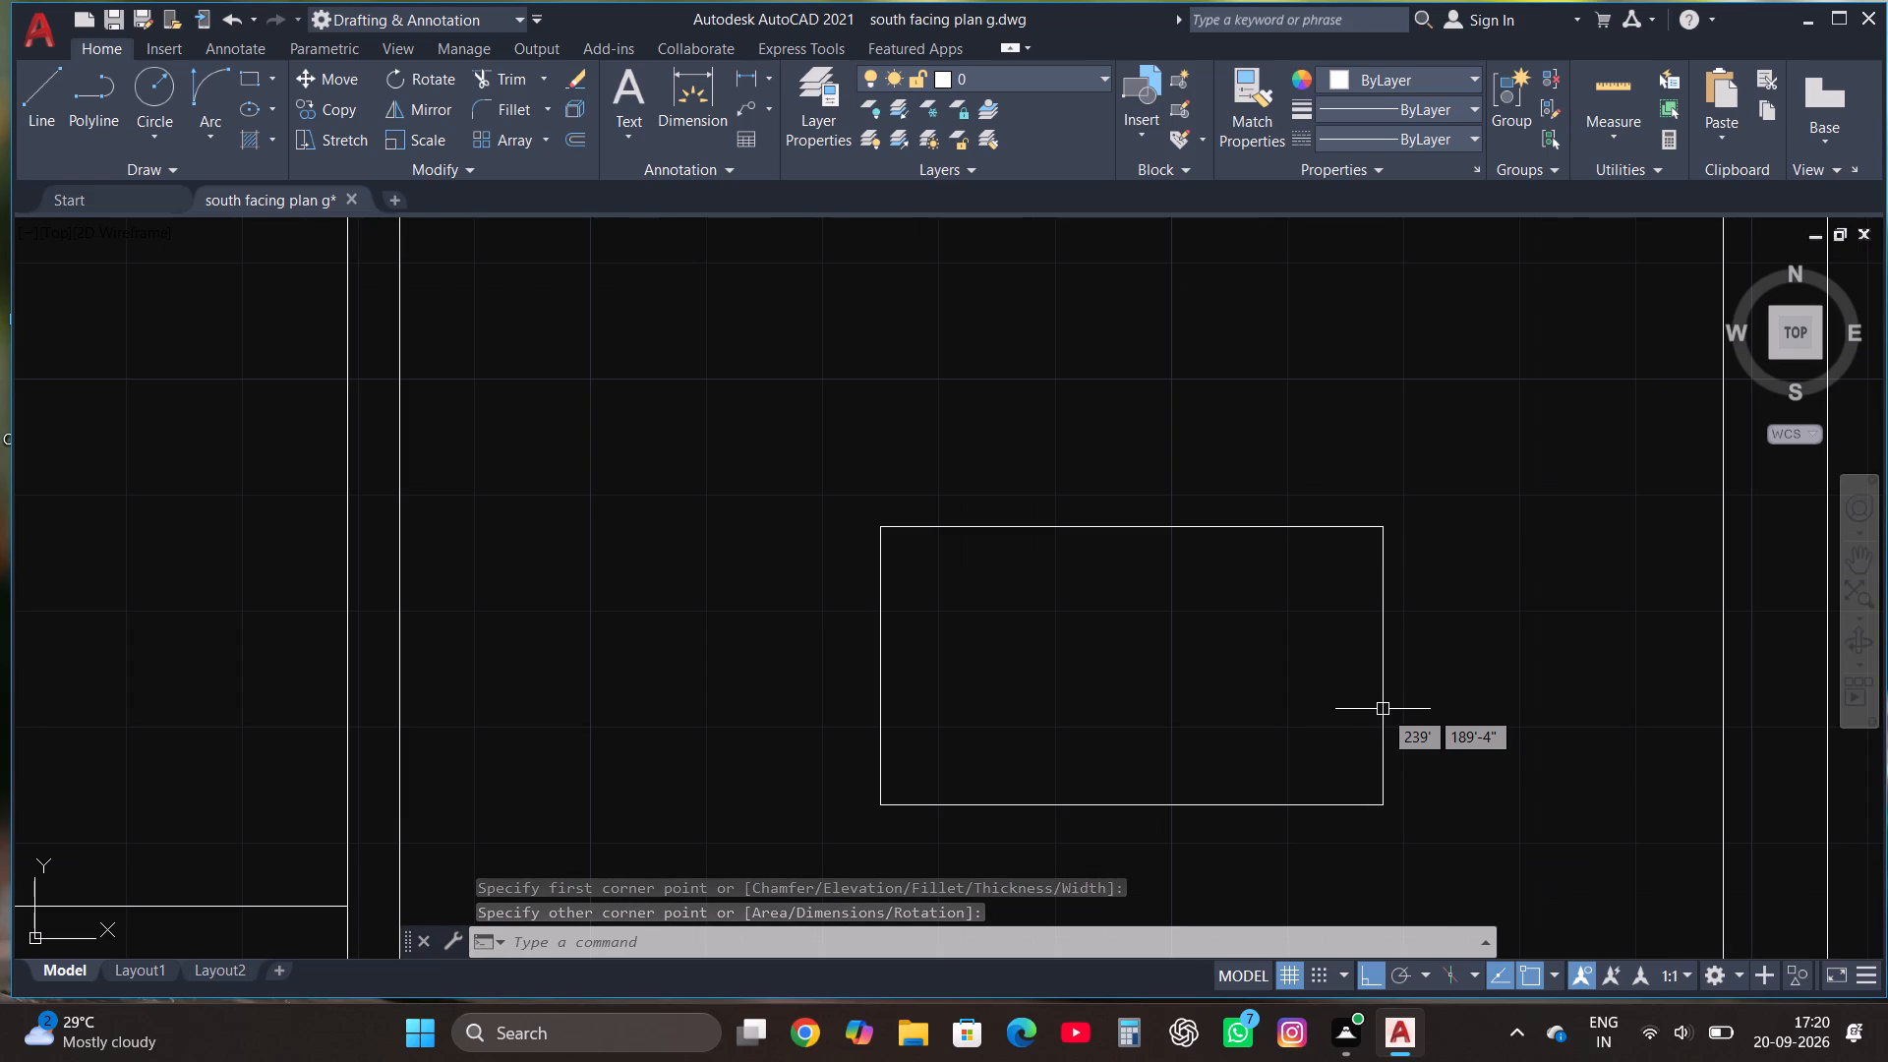
{"action": "left_click", "coordinate": [249, 77]}
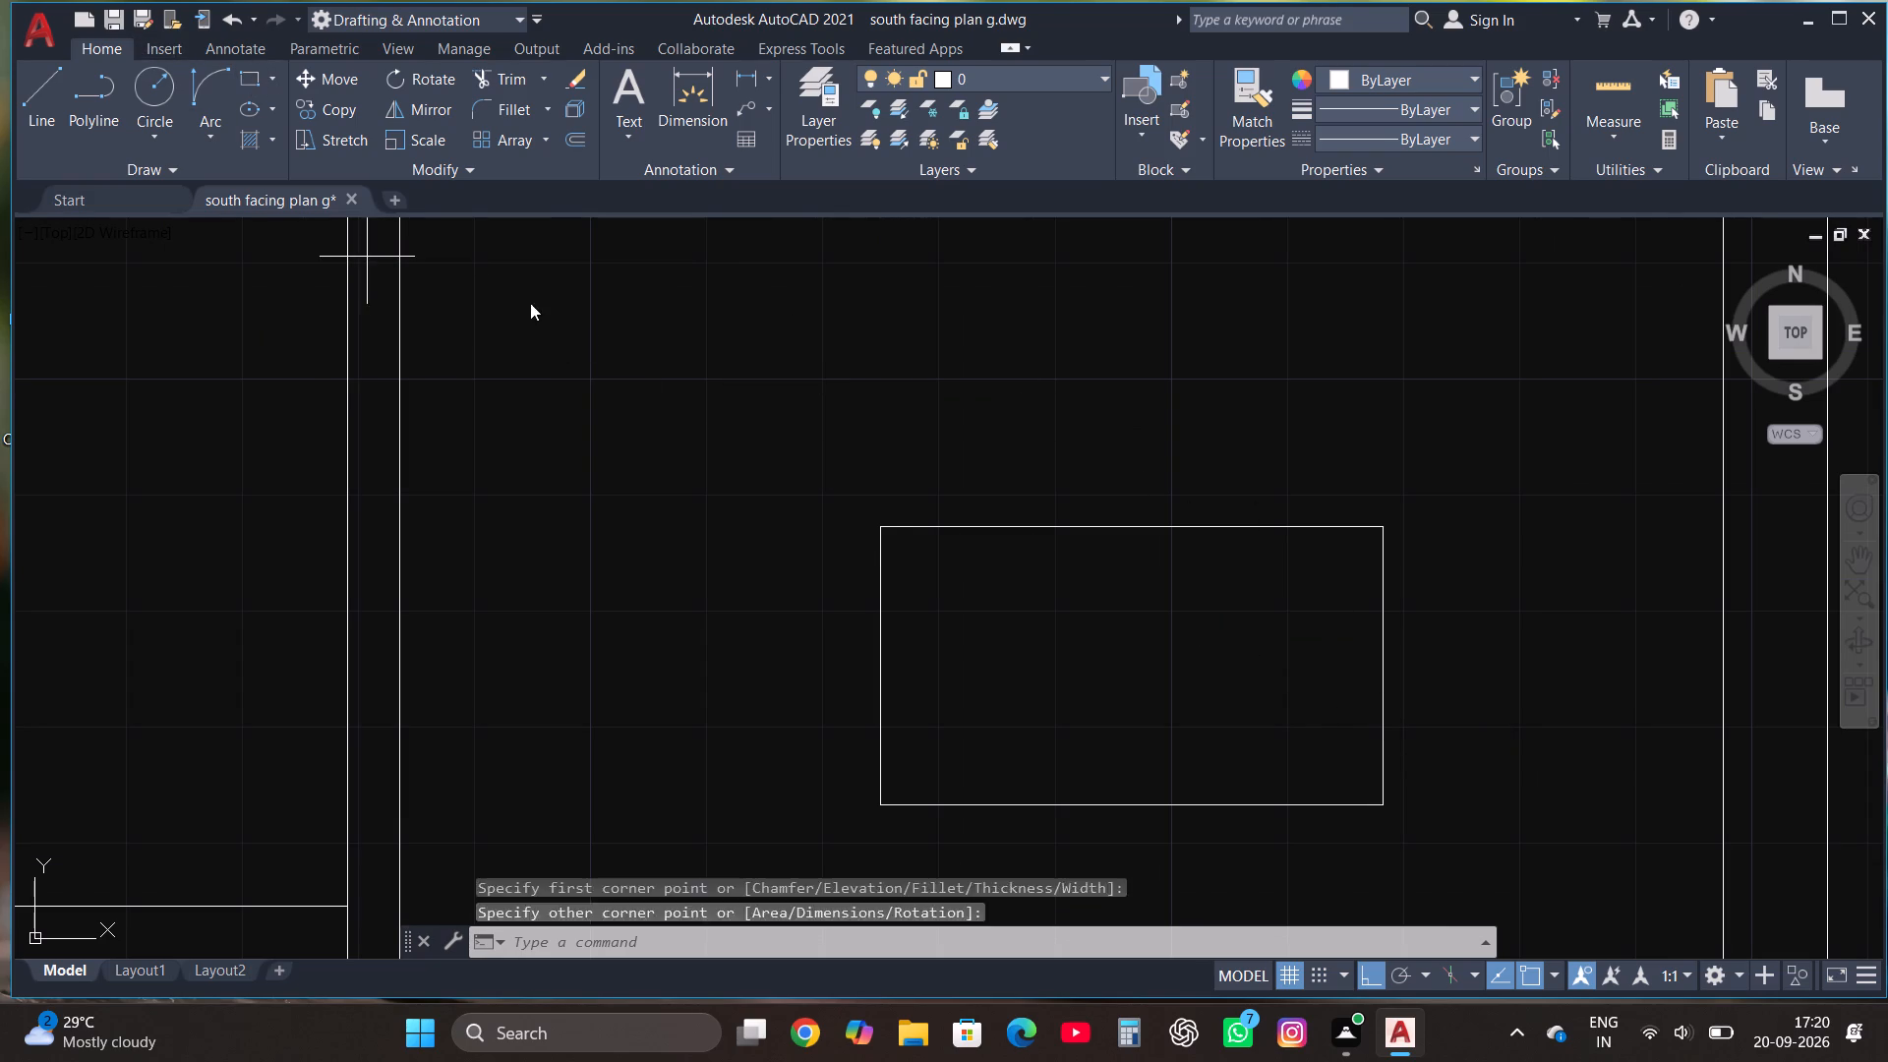
{"action": "left_click", "coordinate": [966, 527]}
{"action": "left_click", "coordinate": [1076, 419]}
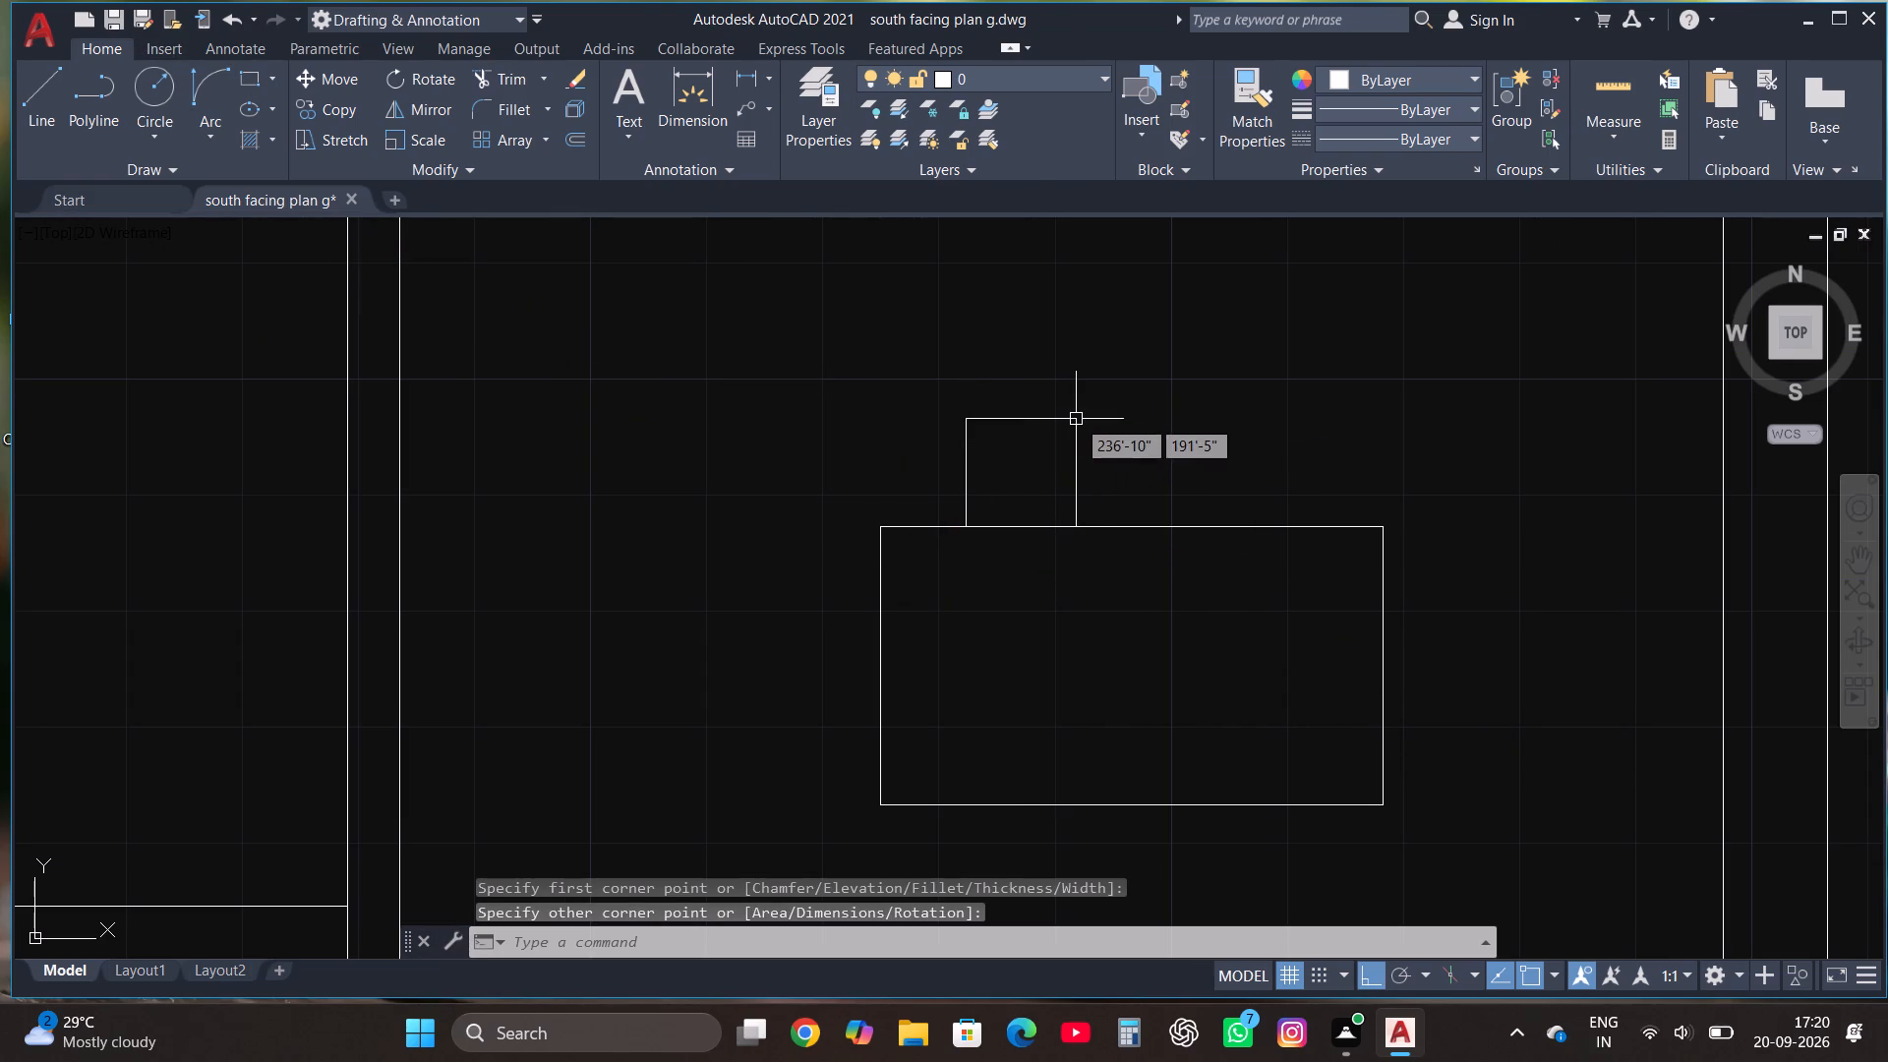
Draw a line outline around the chair square's west, north and east sides, with short returns at its south end.
{"action": "left_click", "coordinate": [52, 88]}
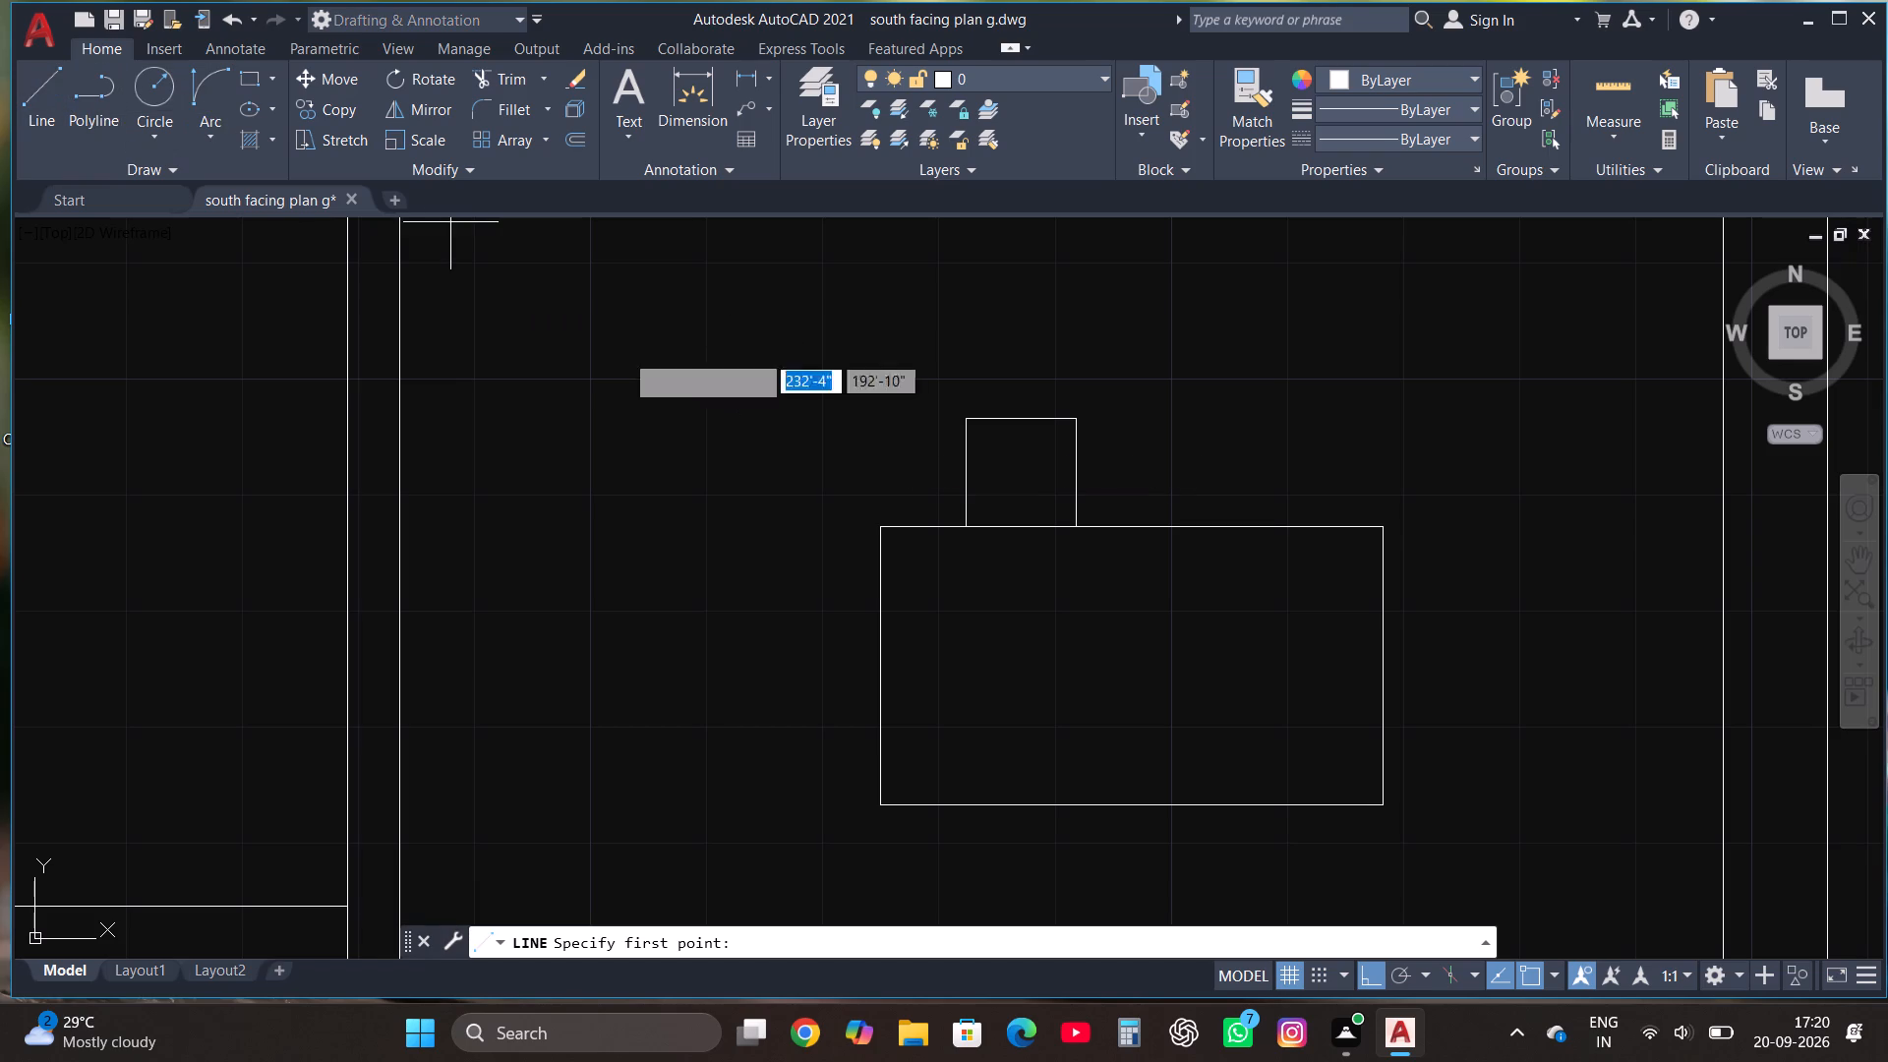
{"action": "left_click", "coordinate": [965, 514]}
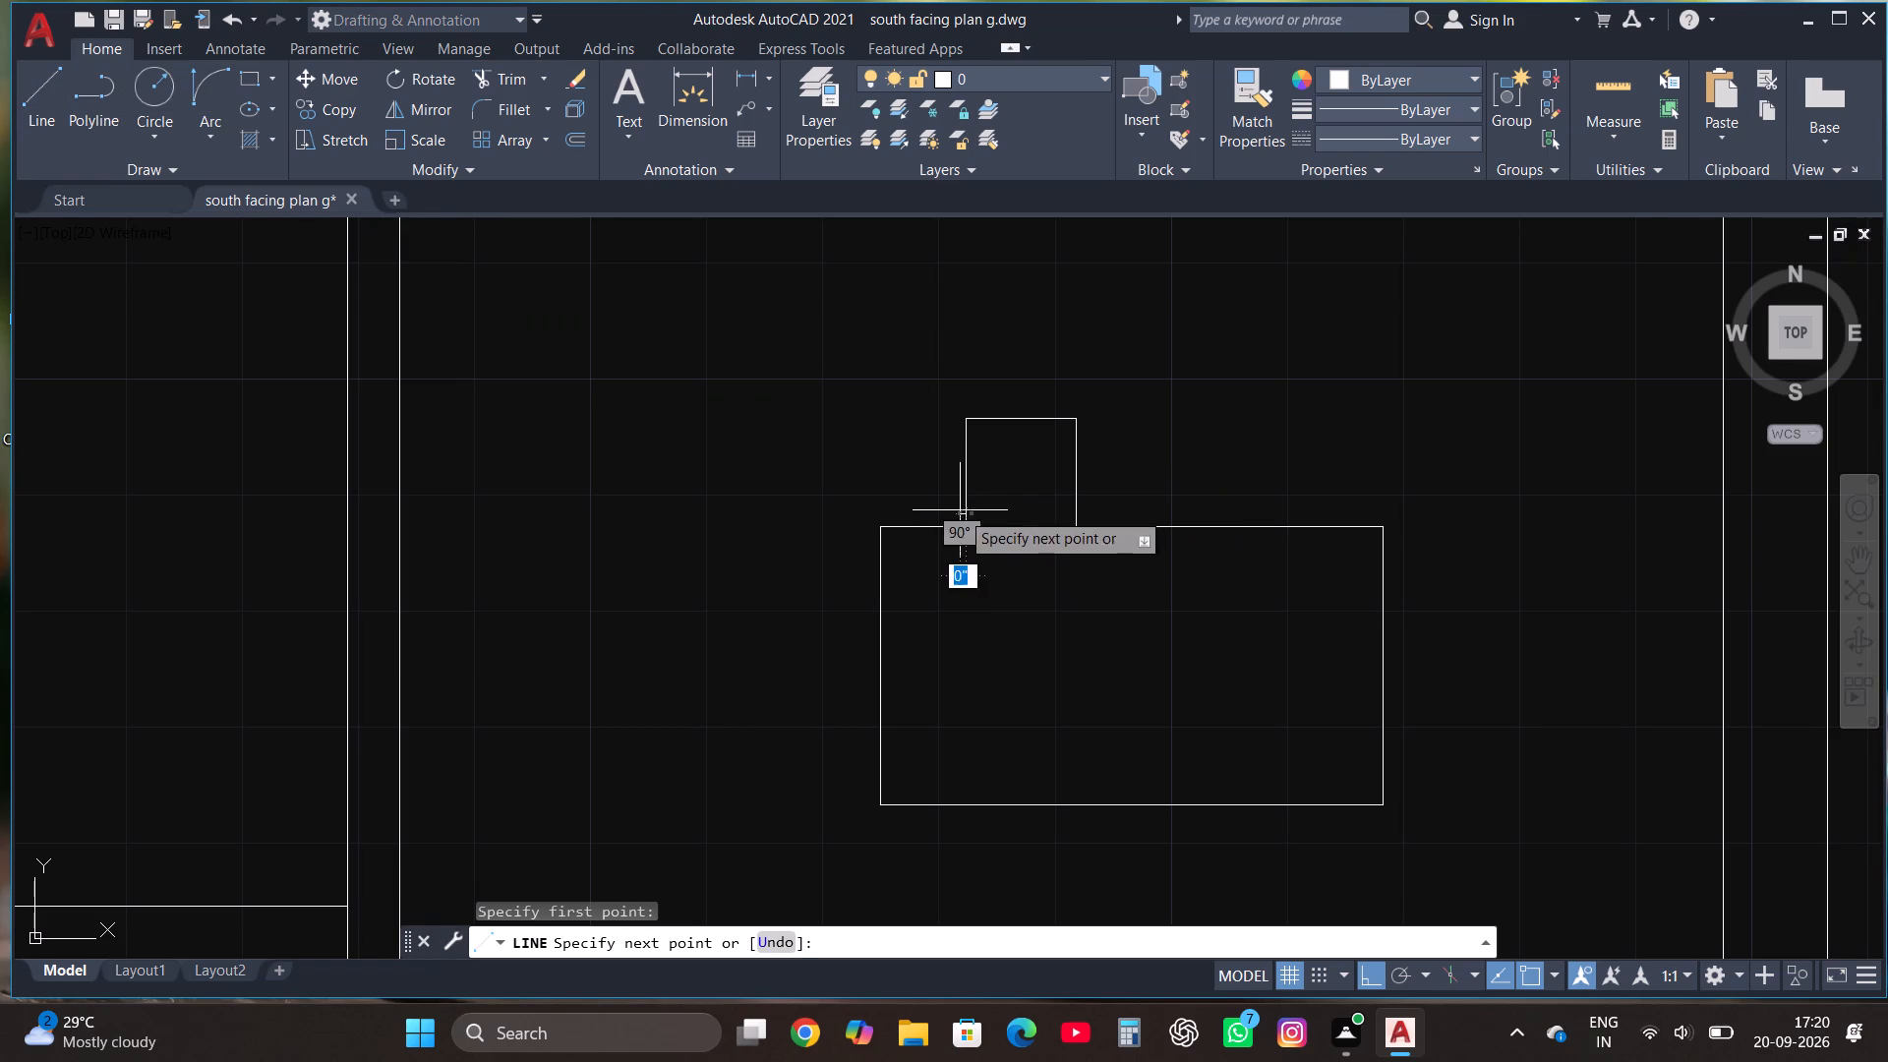
{"action": "left_click", "coordinate": [943, 509]}
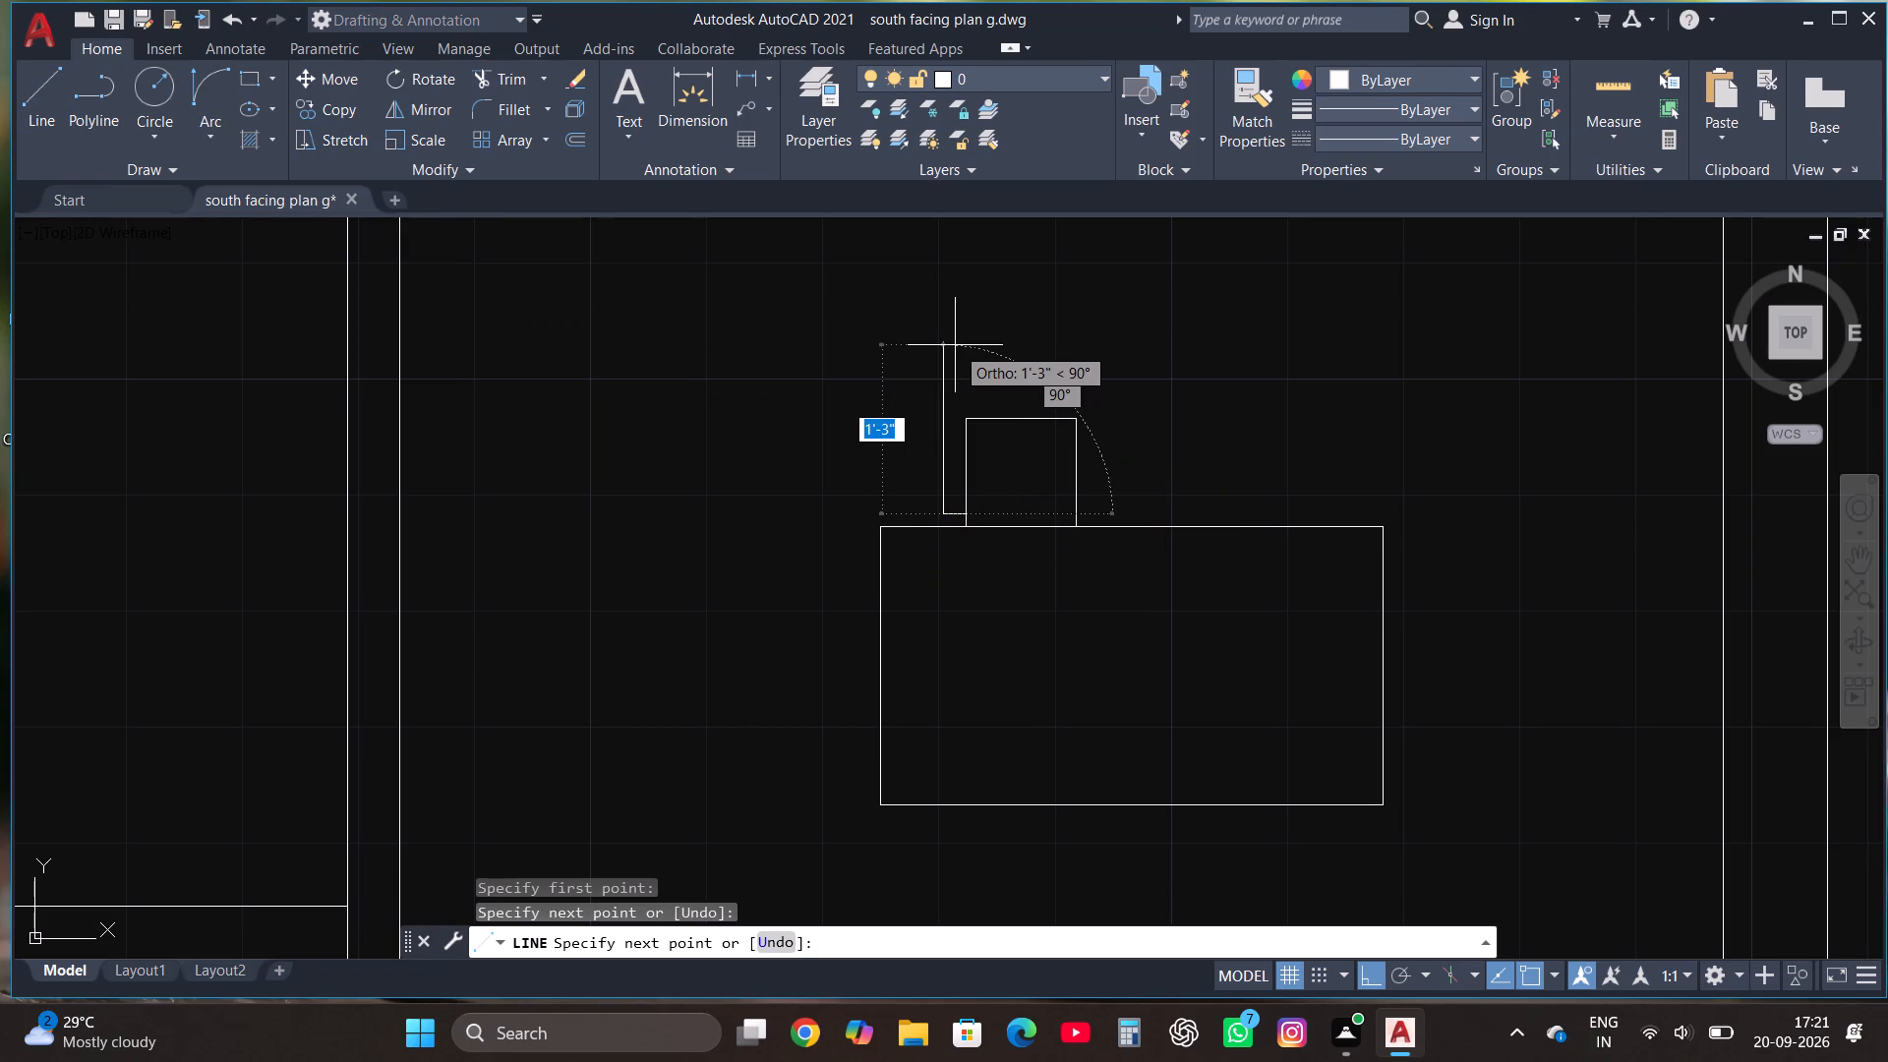
{"action": "left_click", "coordinate": [969, 398]}
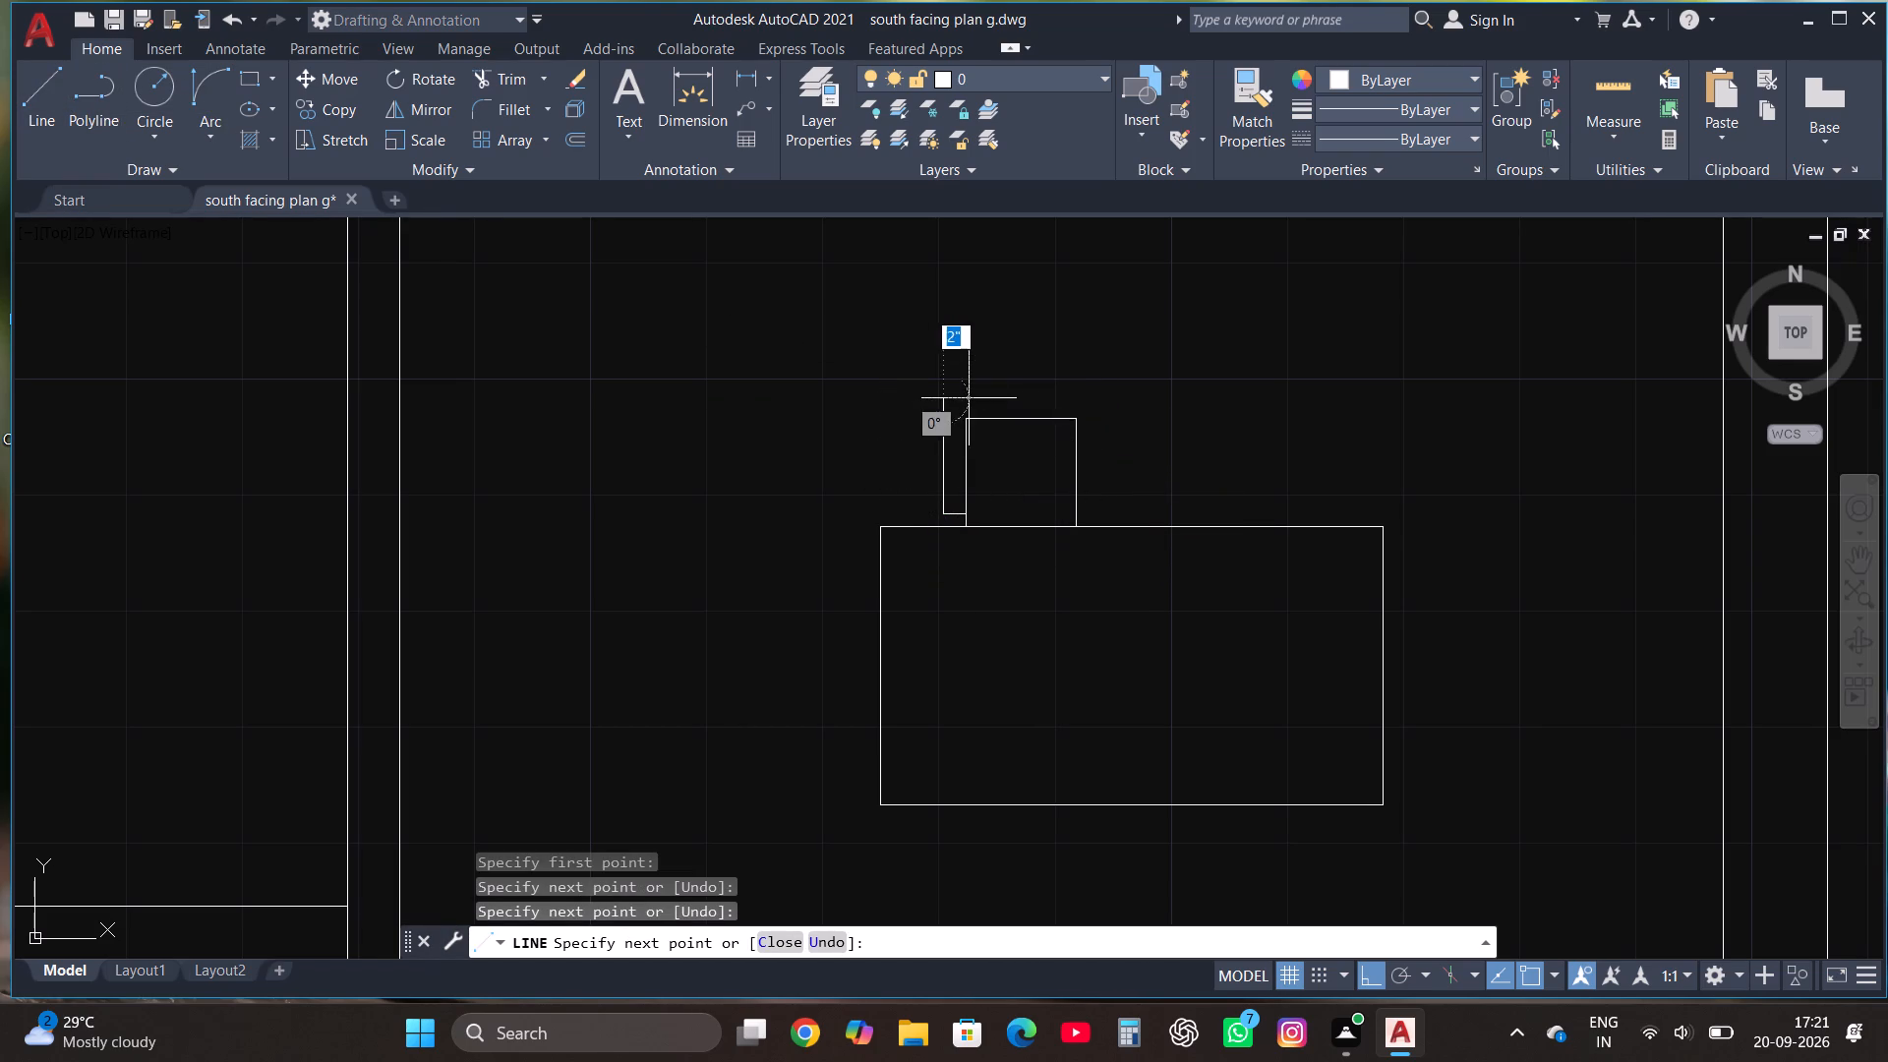
{"action": "left_click", "coordinate": [1101, 405]}
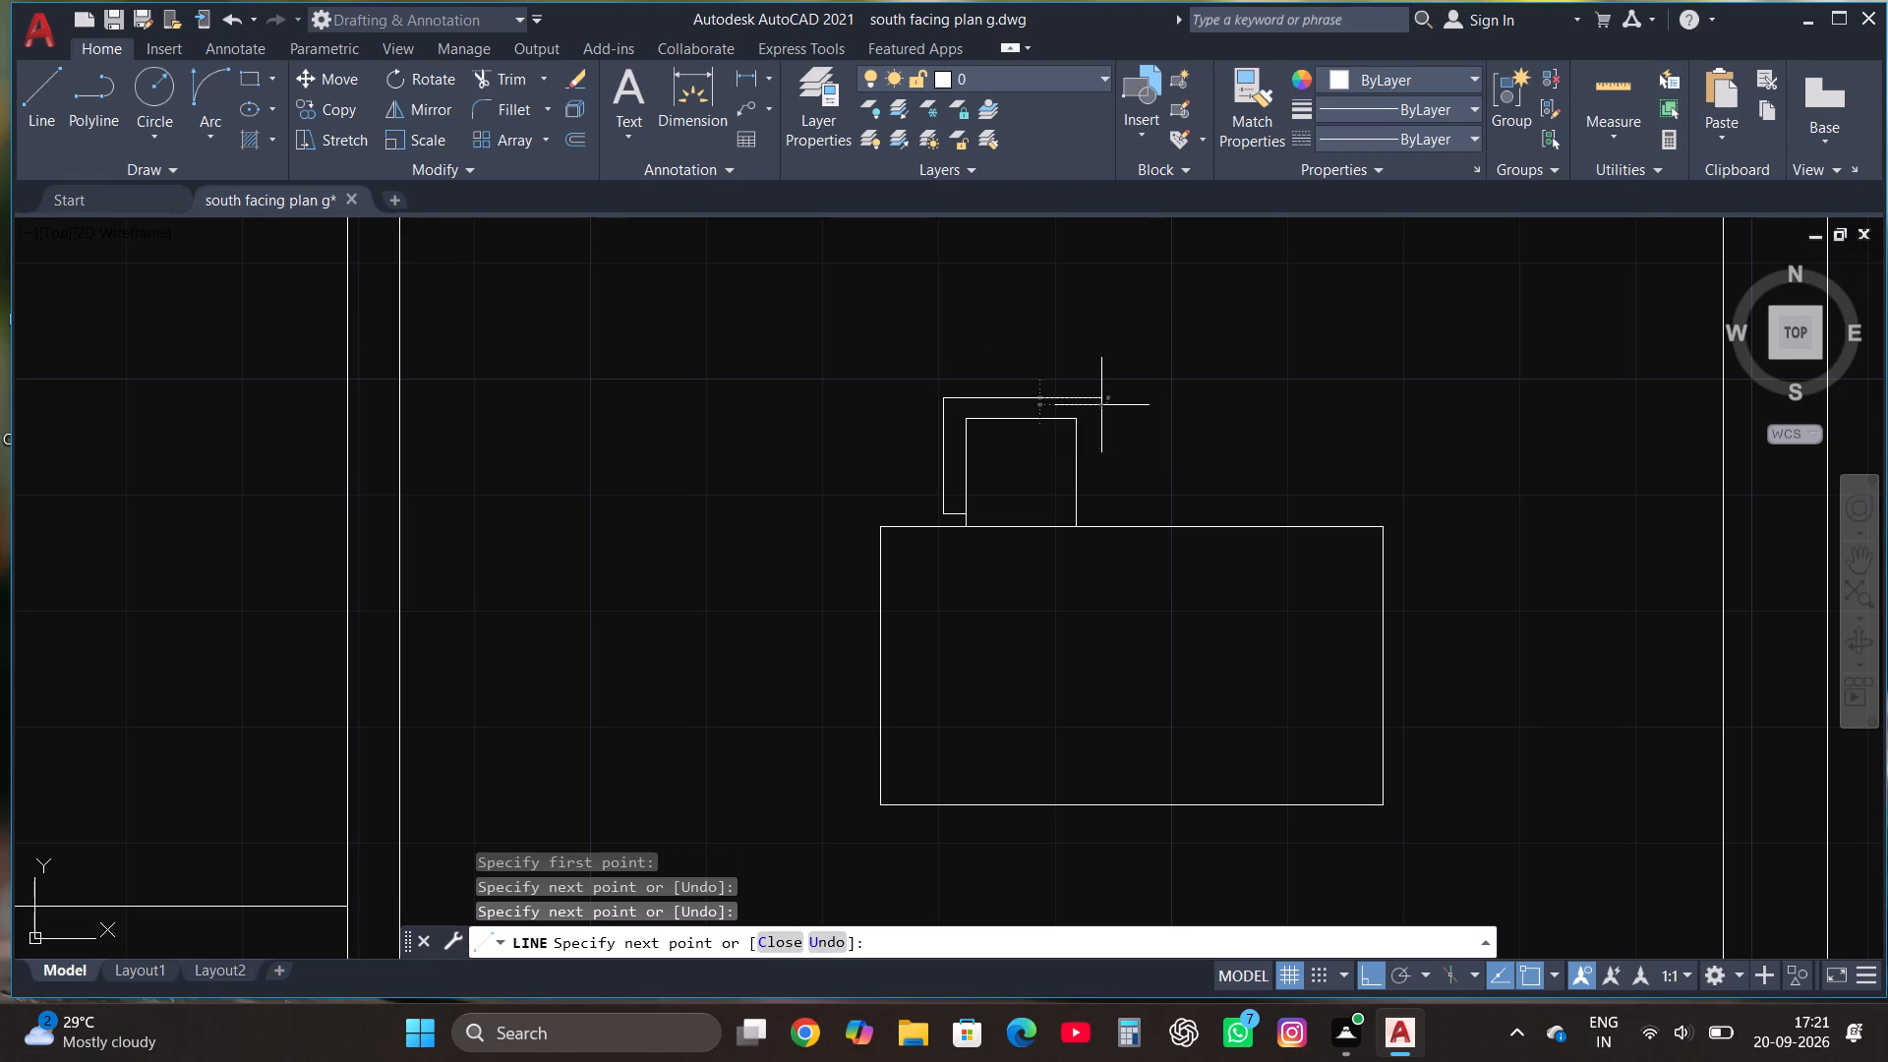
{"action": "scroll", "coordinate": [1097, 483], "scroll_direction": "up", "scroll_amount": 2}
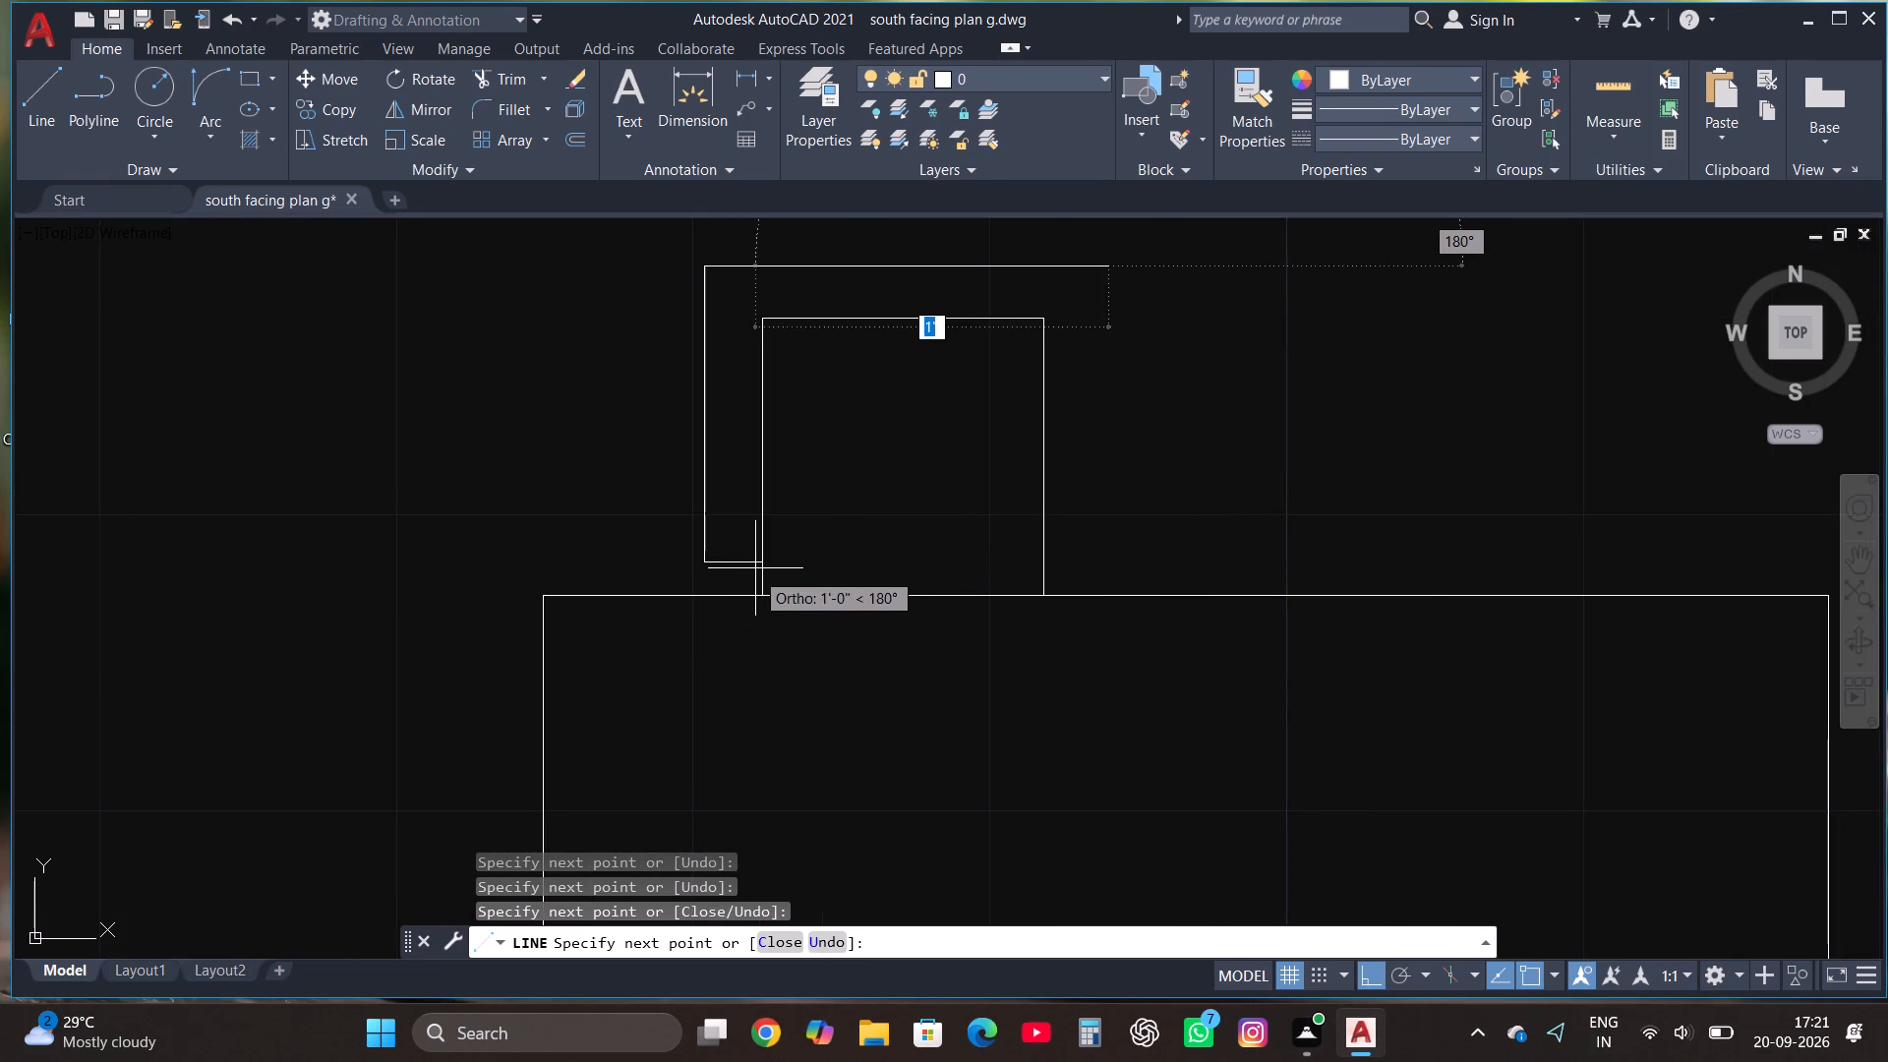
{"action": "left_click", "coordinate": [995, 564]}
{"action": "left_click", "coordinate": [962, 554]}
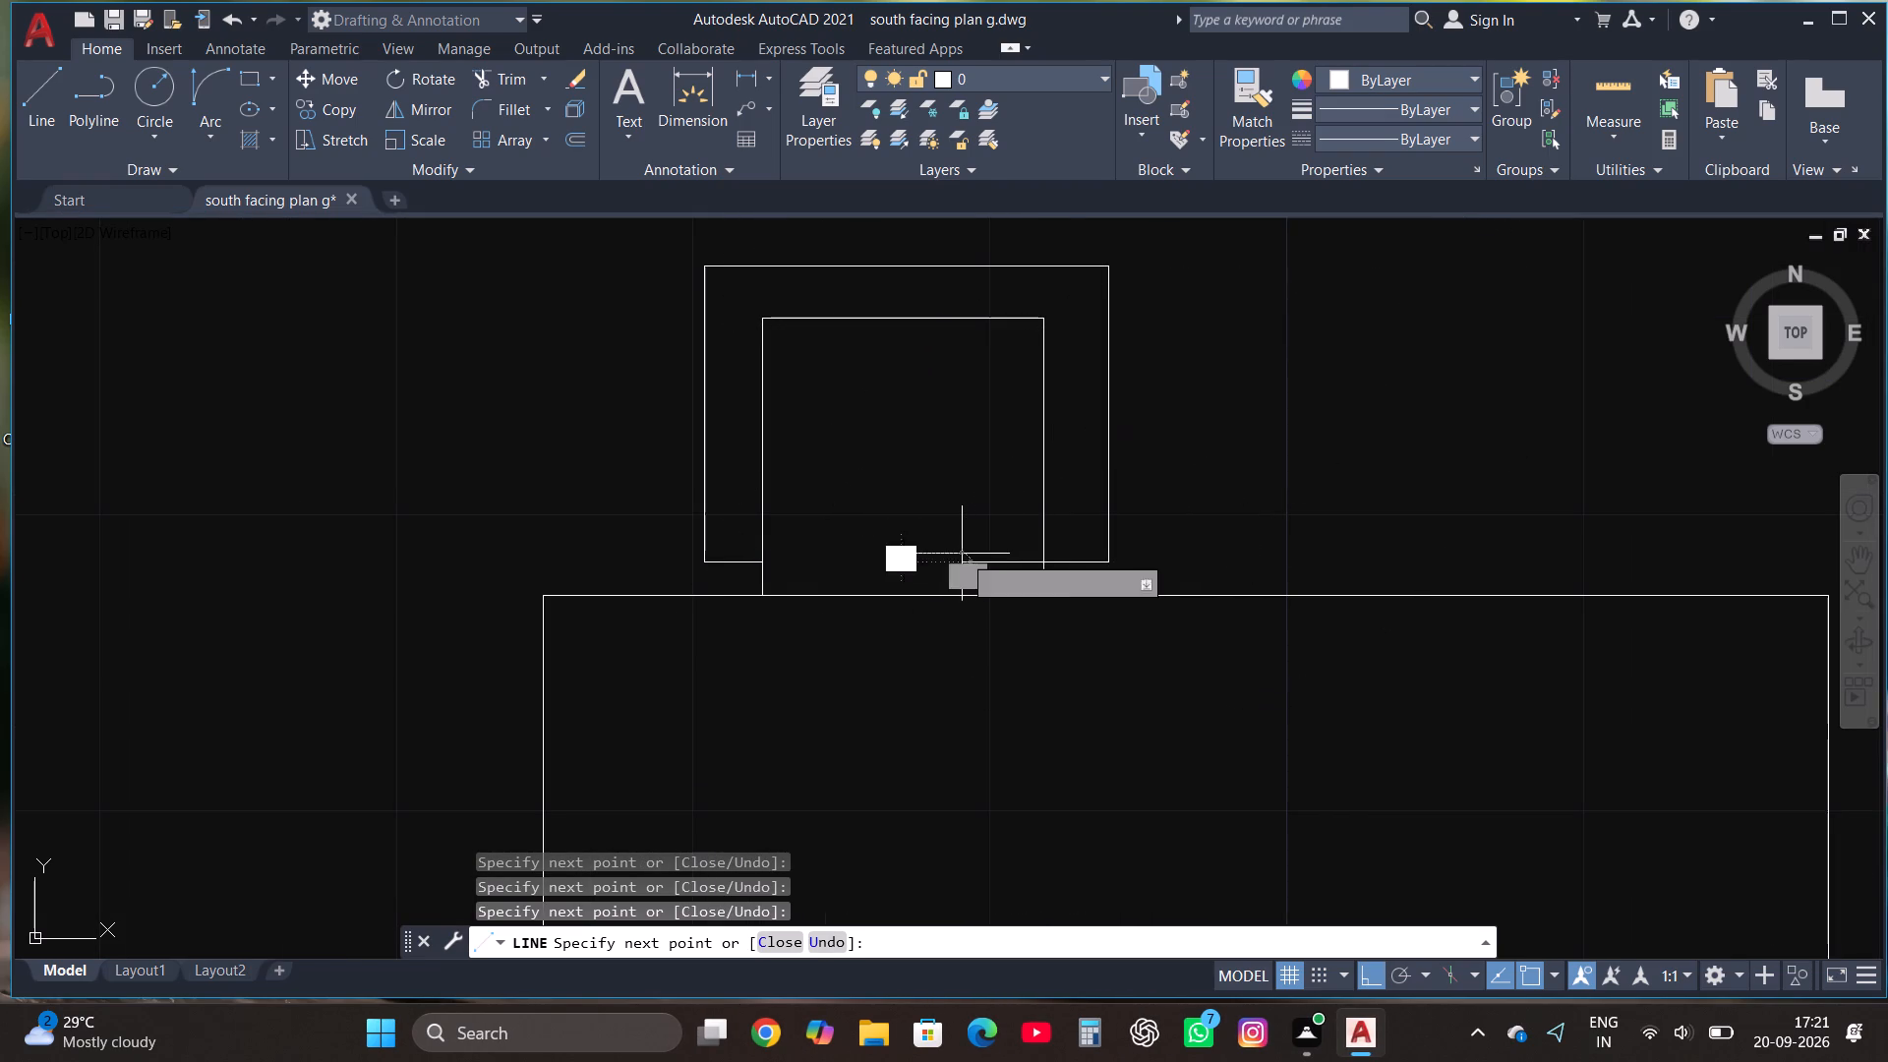
{"action": "key", "text": "Escape"}
Trim the part of the outline's southeast return that runs inside the chair square.
{"action": "left_click", "coordinate": [515, 87]}
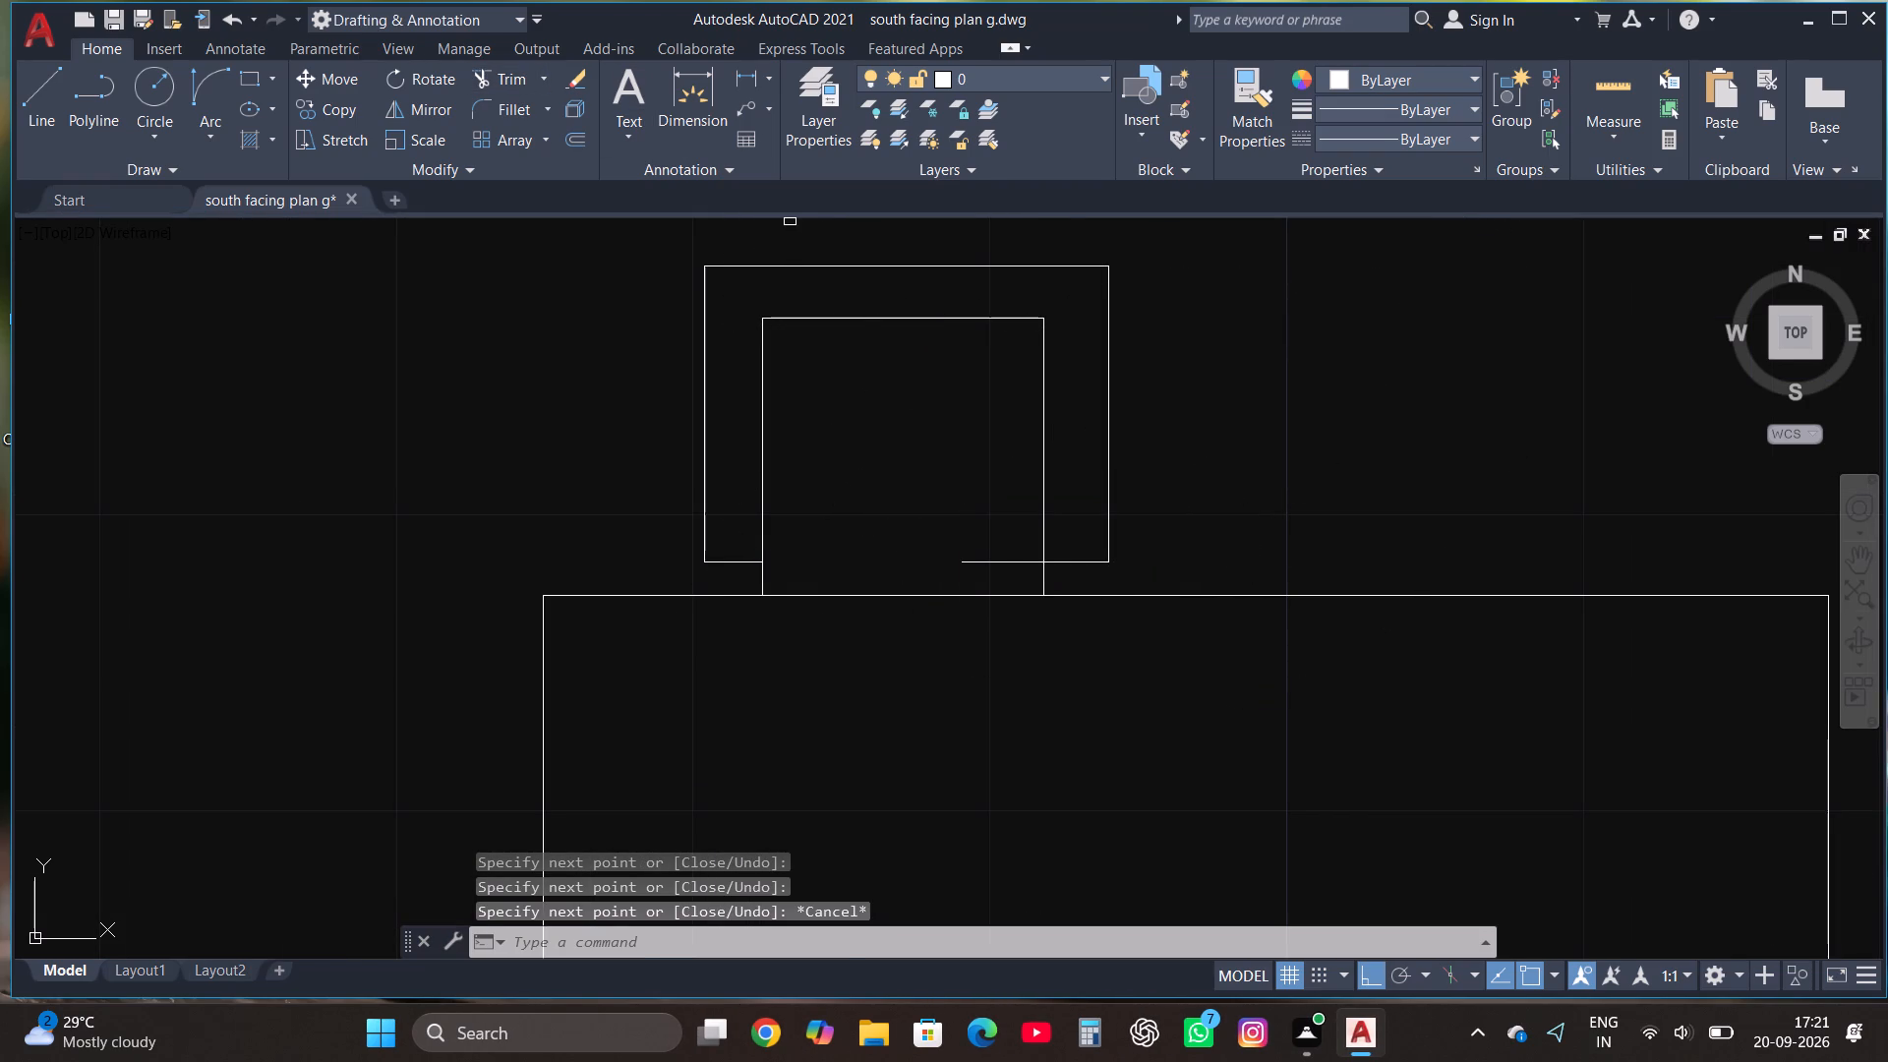
{"action": "left_click", "coordinate": [1002, 565]}
{"action": "key", "text": "Escape"}
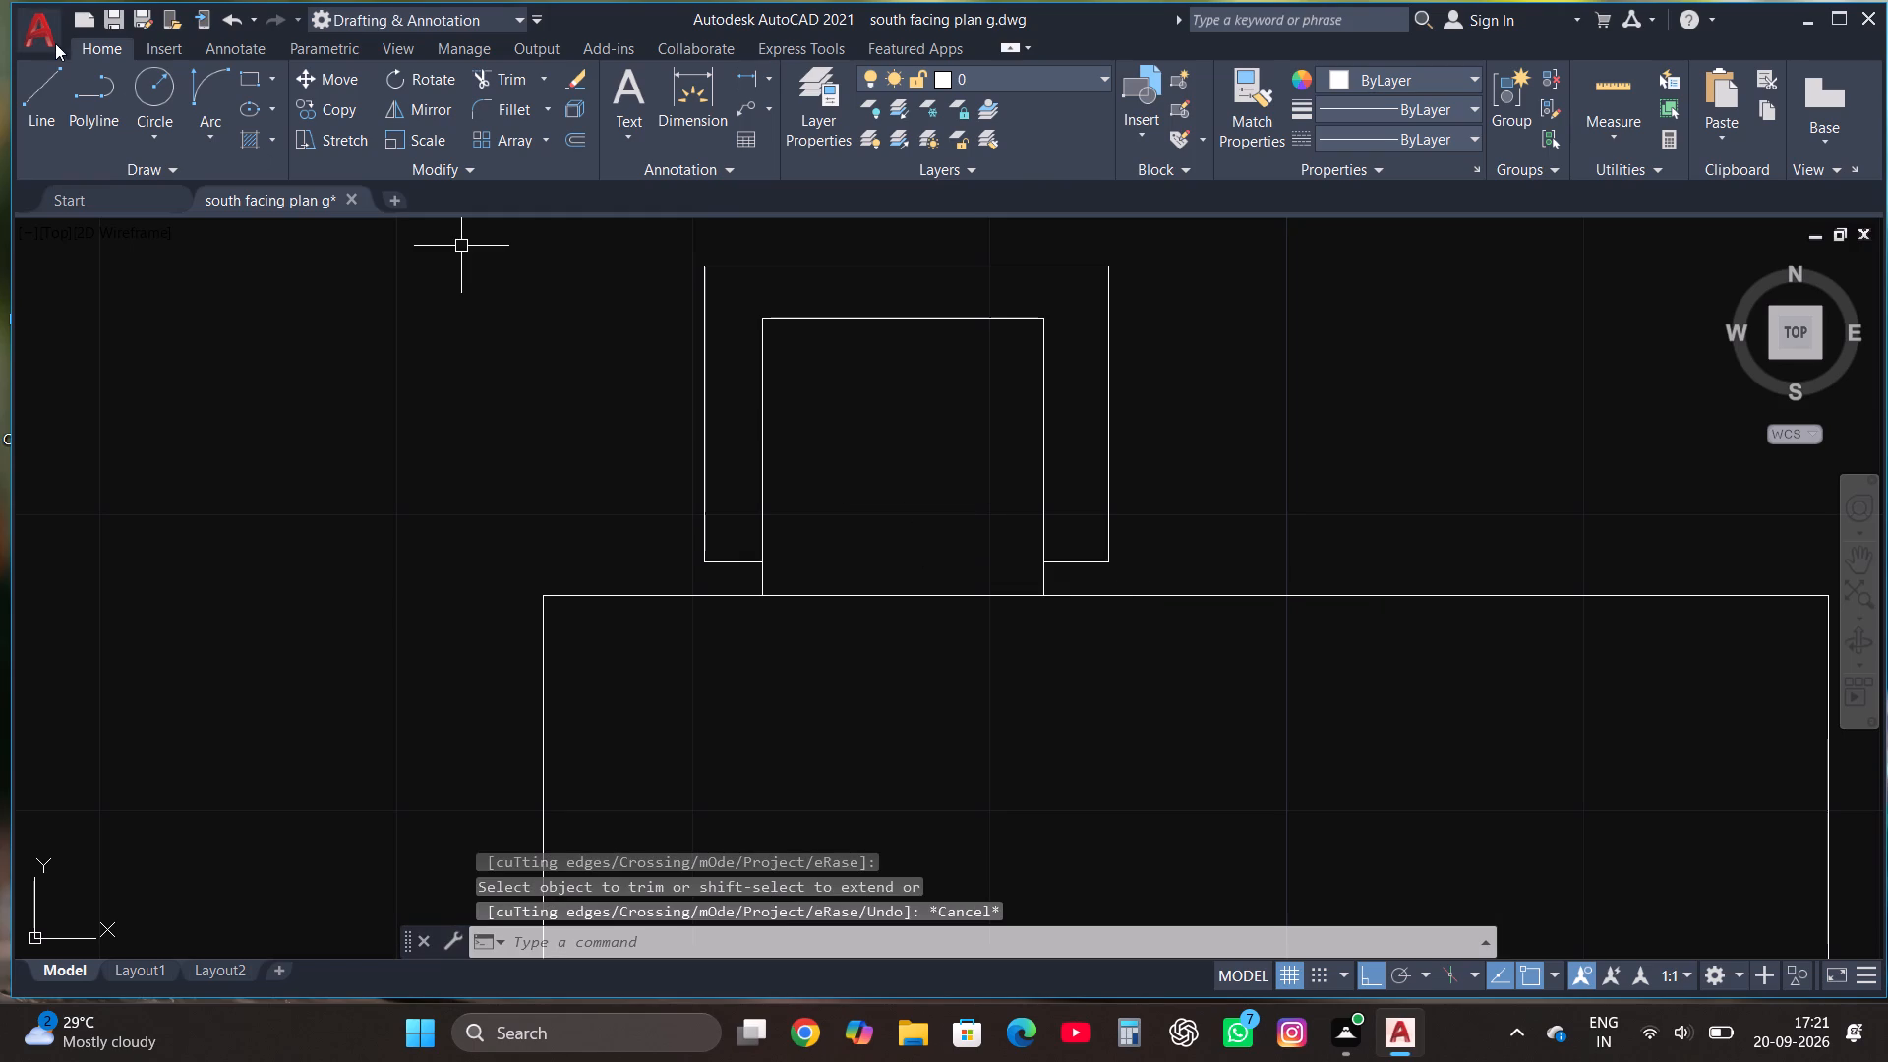
Draw a vertical line just inside the outline's east edge, from its south return to beyond its north edge.
{"action": "left_click", "coordinate": [46, 89]}
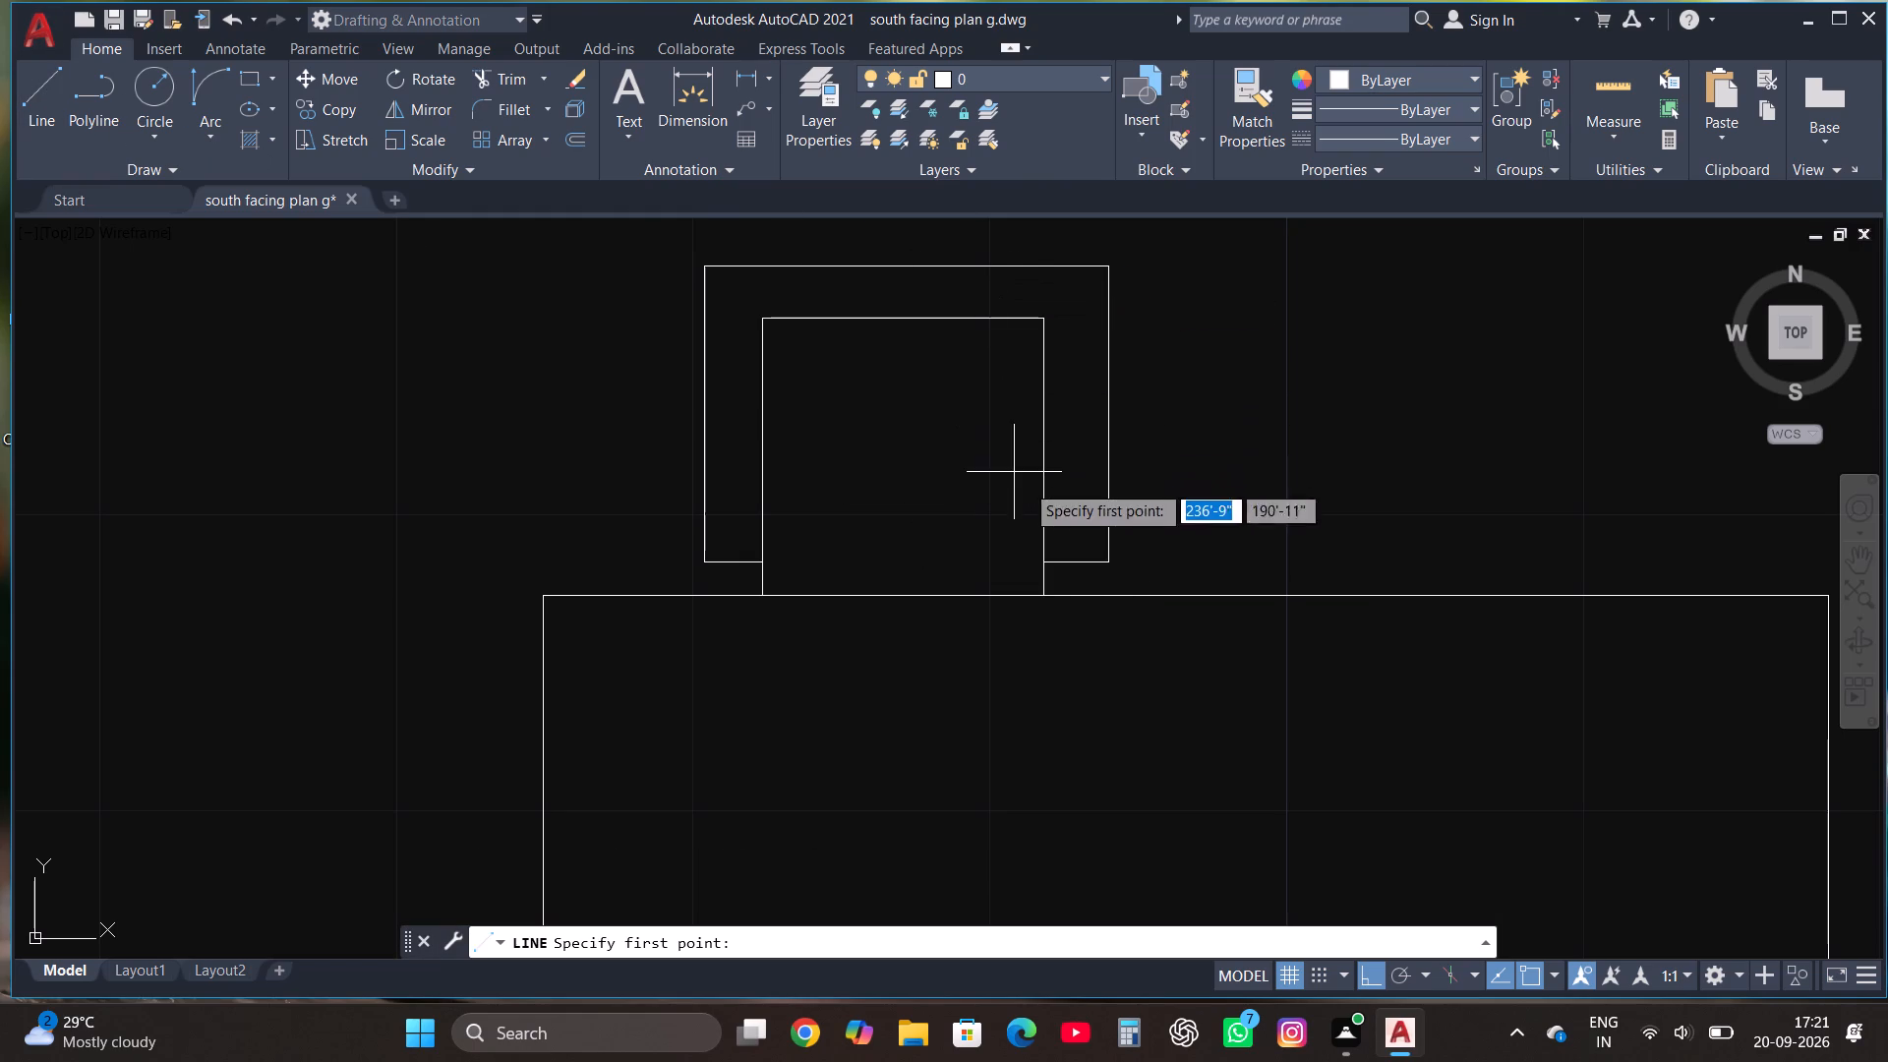
{"action": "left_click", "coordinate": [1098, 560]}
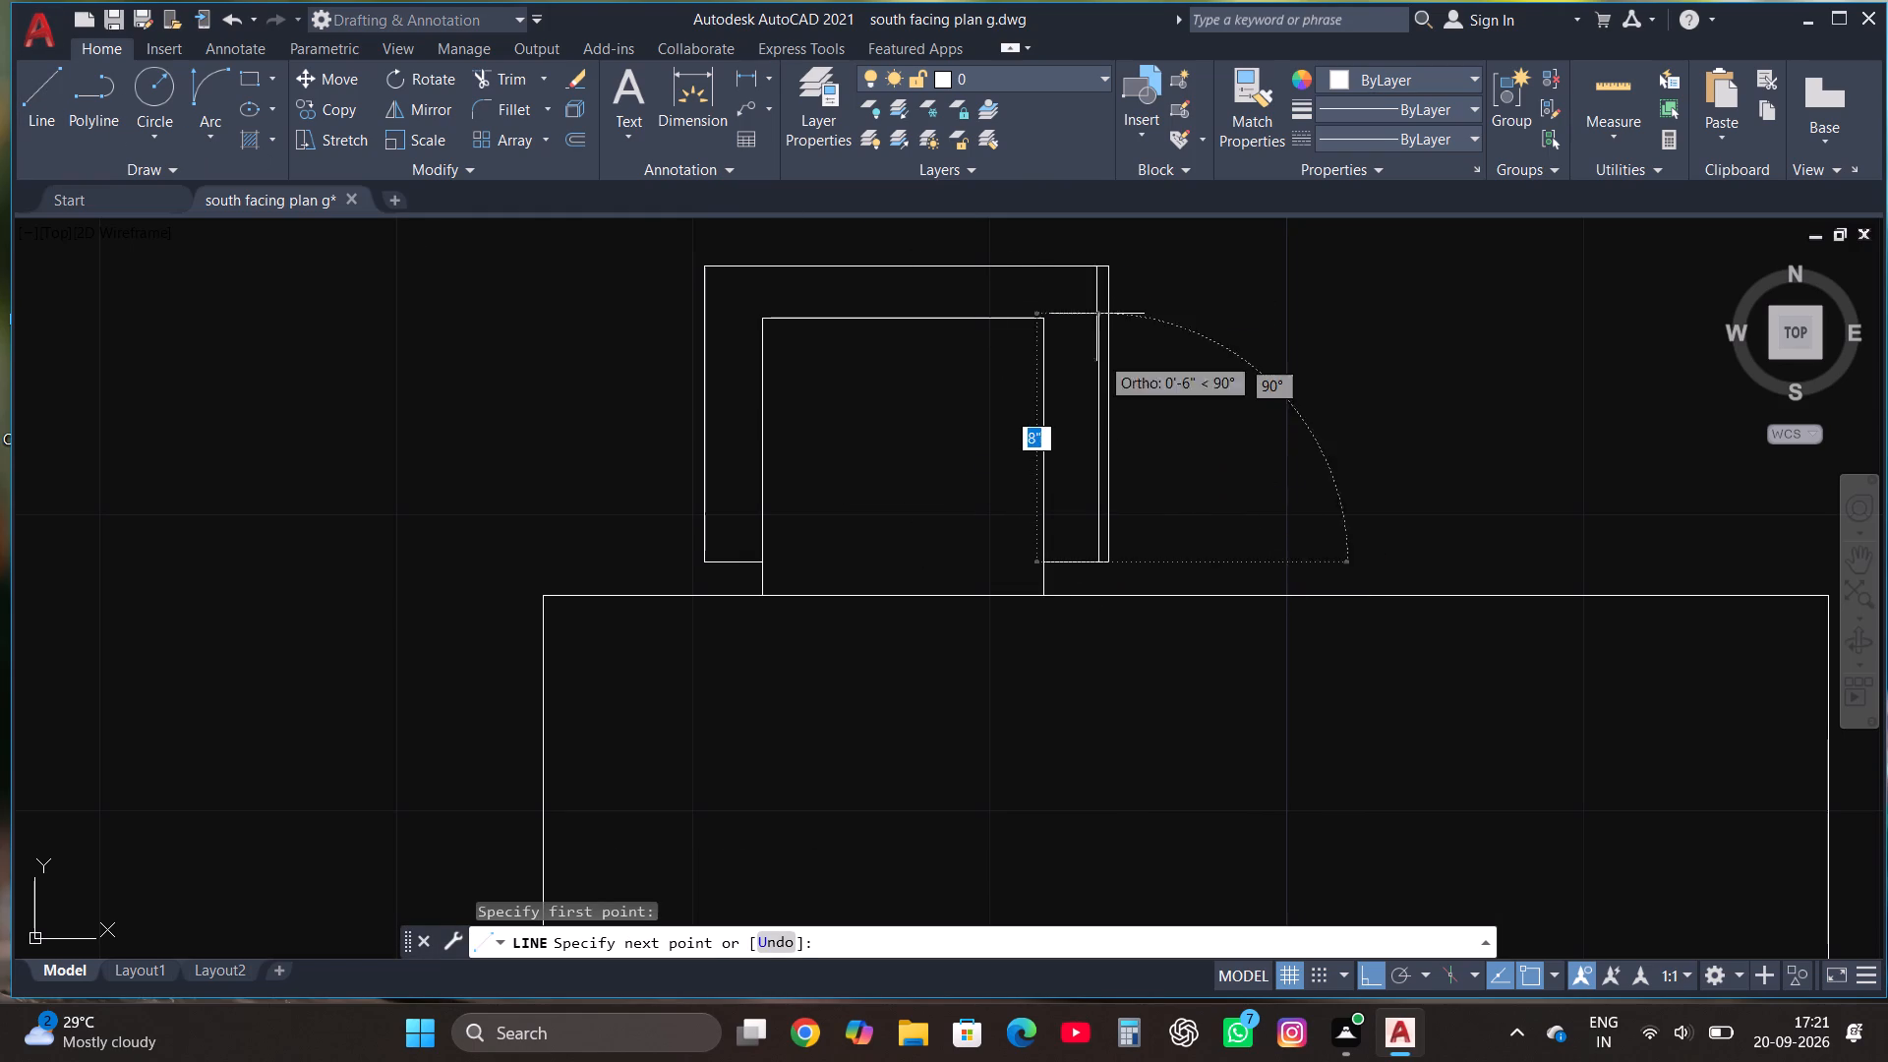
{"action": "left_click", "coordinate": [1092, 240]}
{"action": "key", "text": "Escape"}
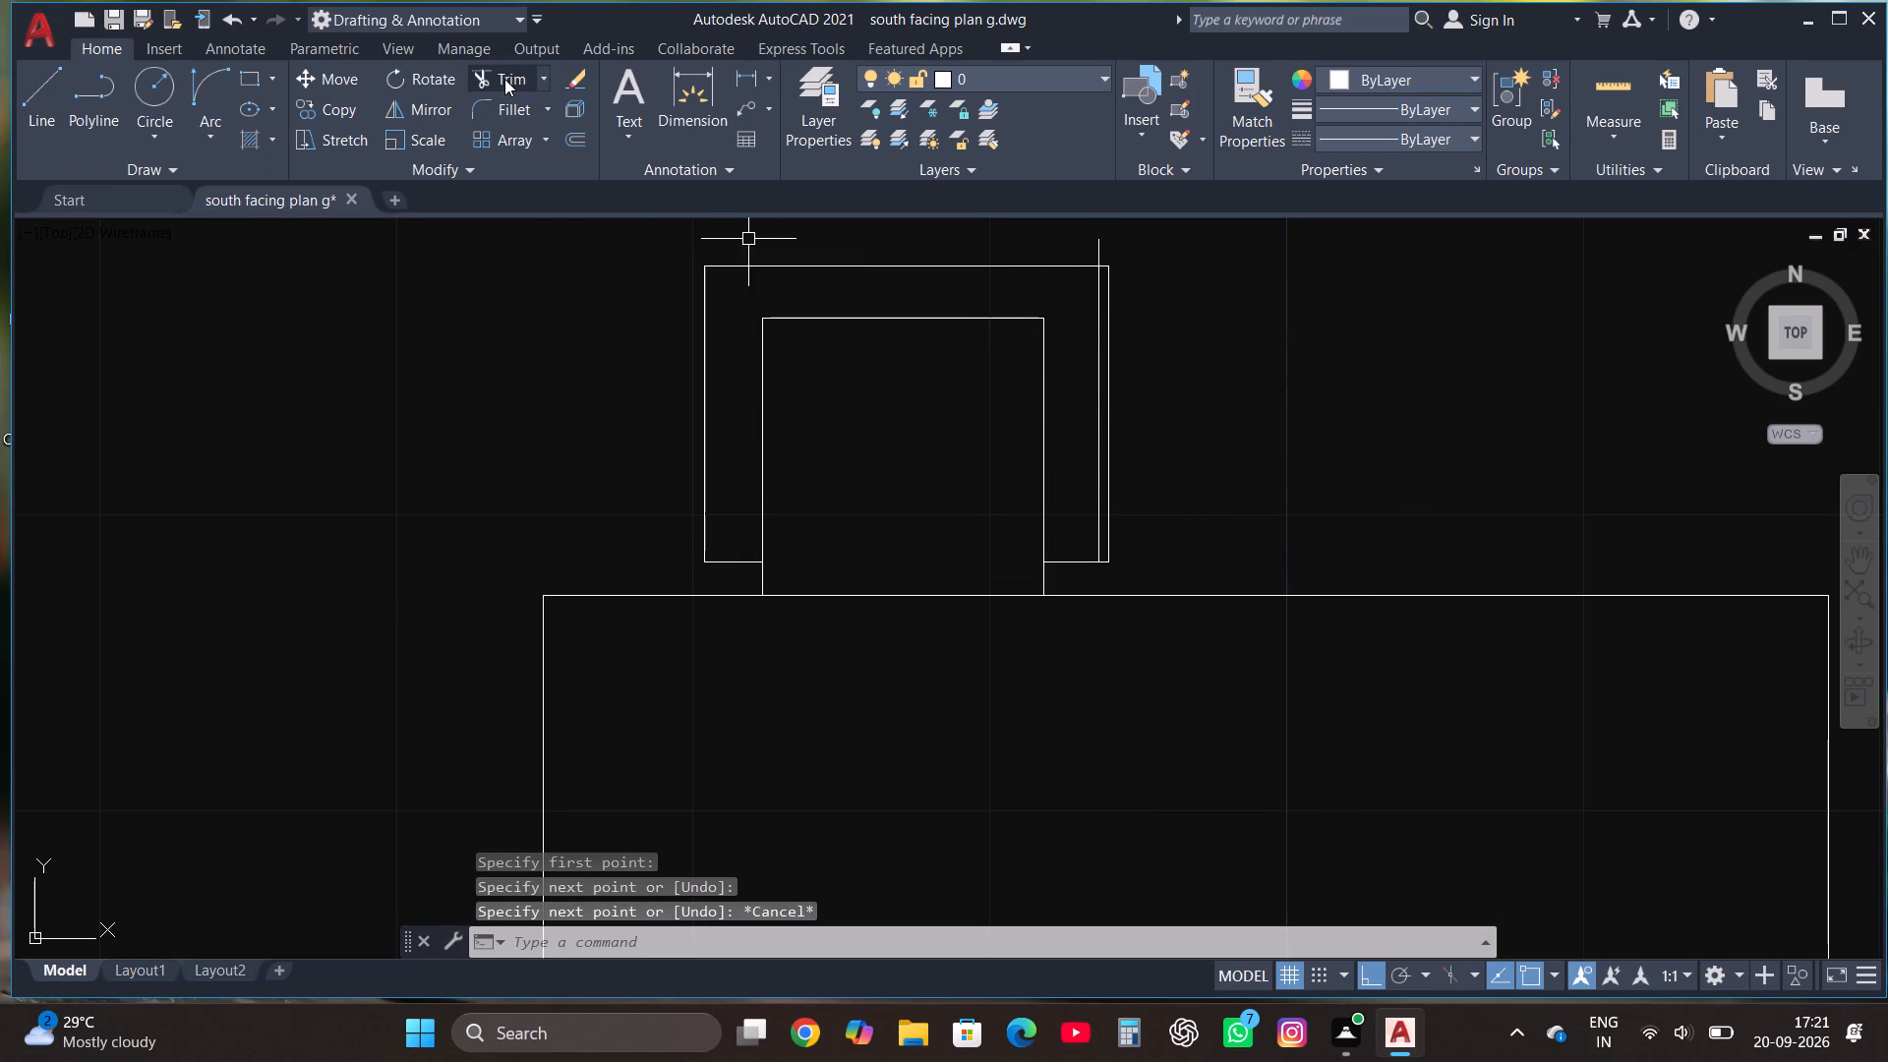
Trim the new line's overshoot, the outer east edge and the leftover stubs so the outline ends at the new line.
{"action": "left_click", "coordinate": [504, 79]}
{"action": "left_click", "coordinate": [1097, 238]}
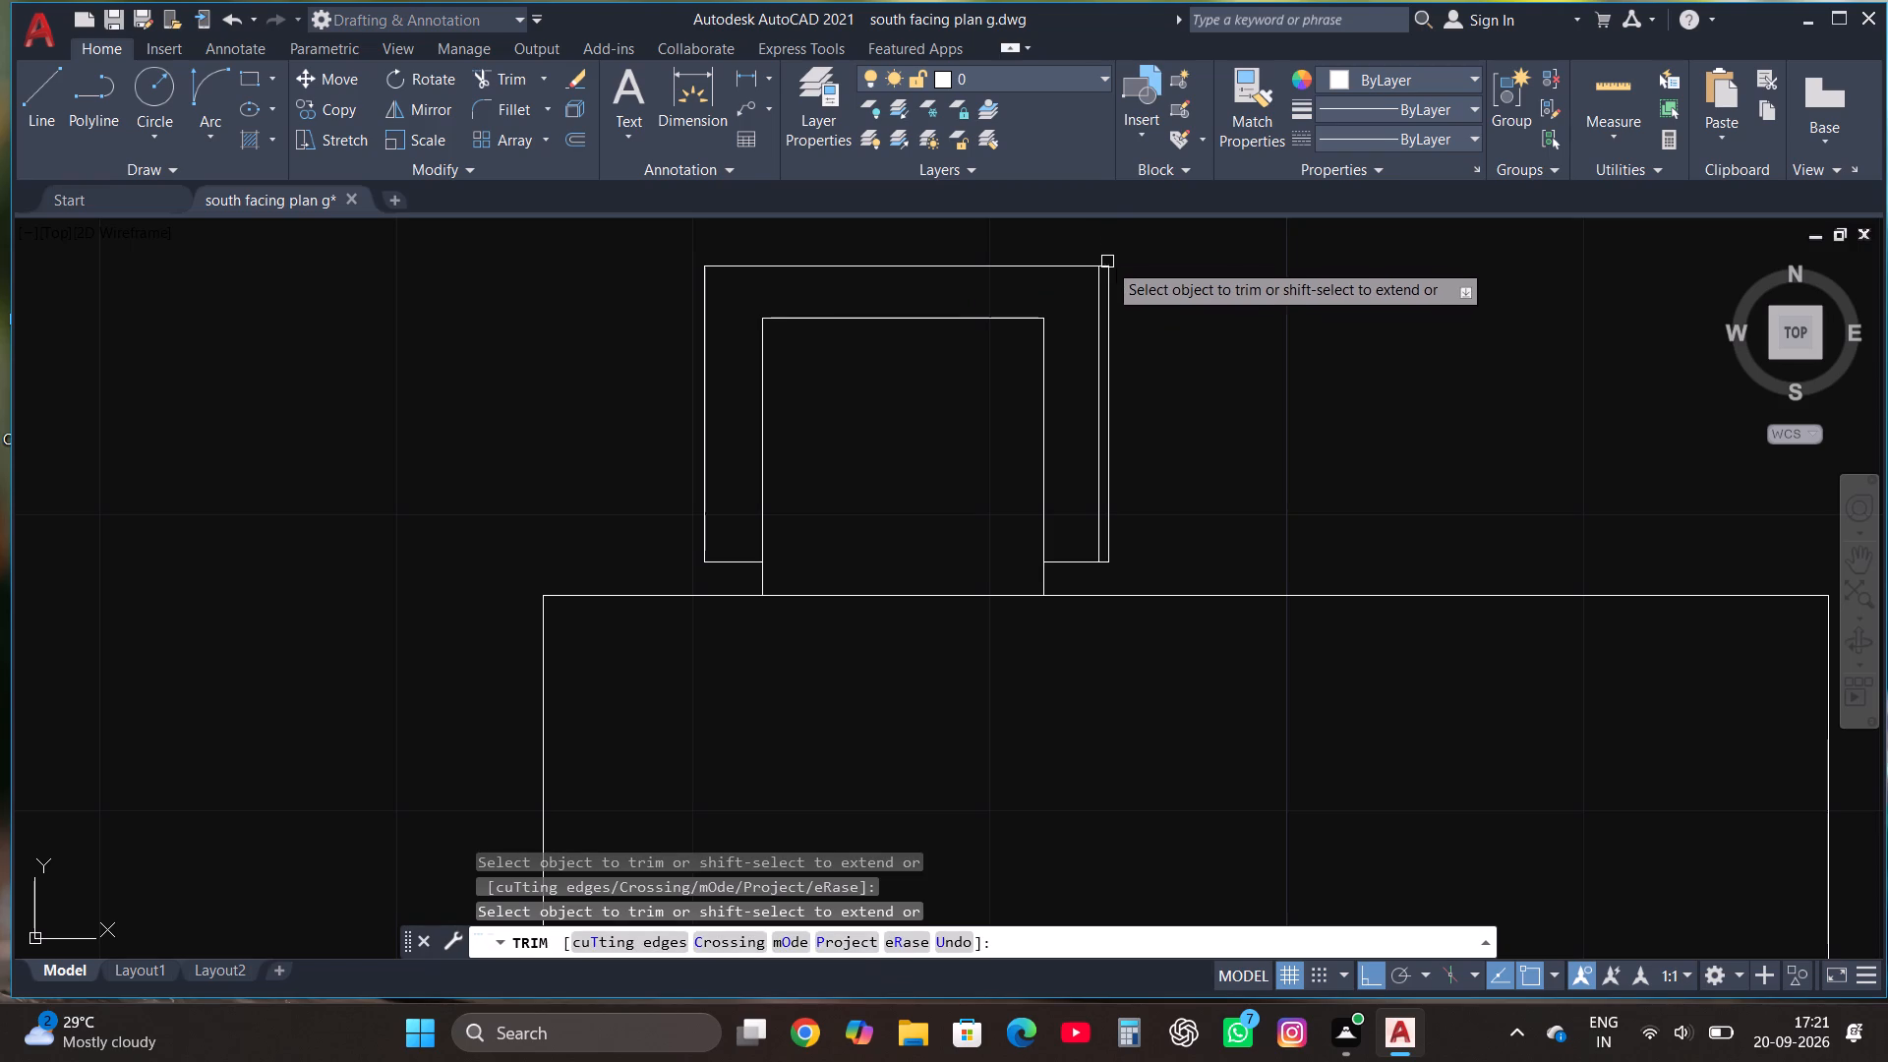
{"action": "left_click", "coordinate": [1107, 265]}
{"action": "left_click", "coordinate": [1112, 267]}
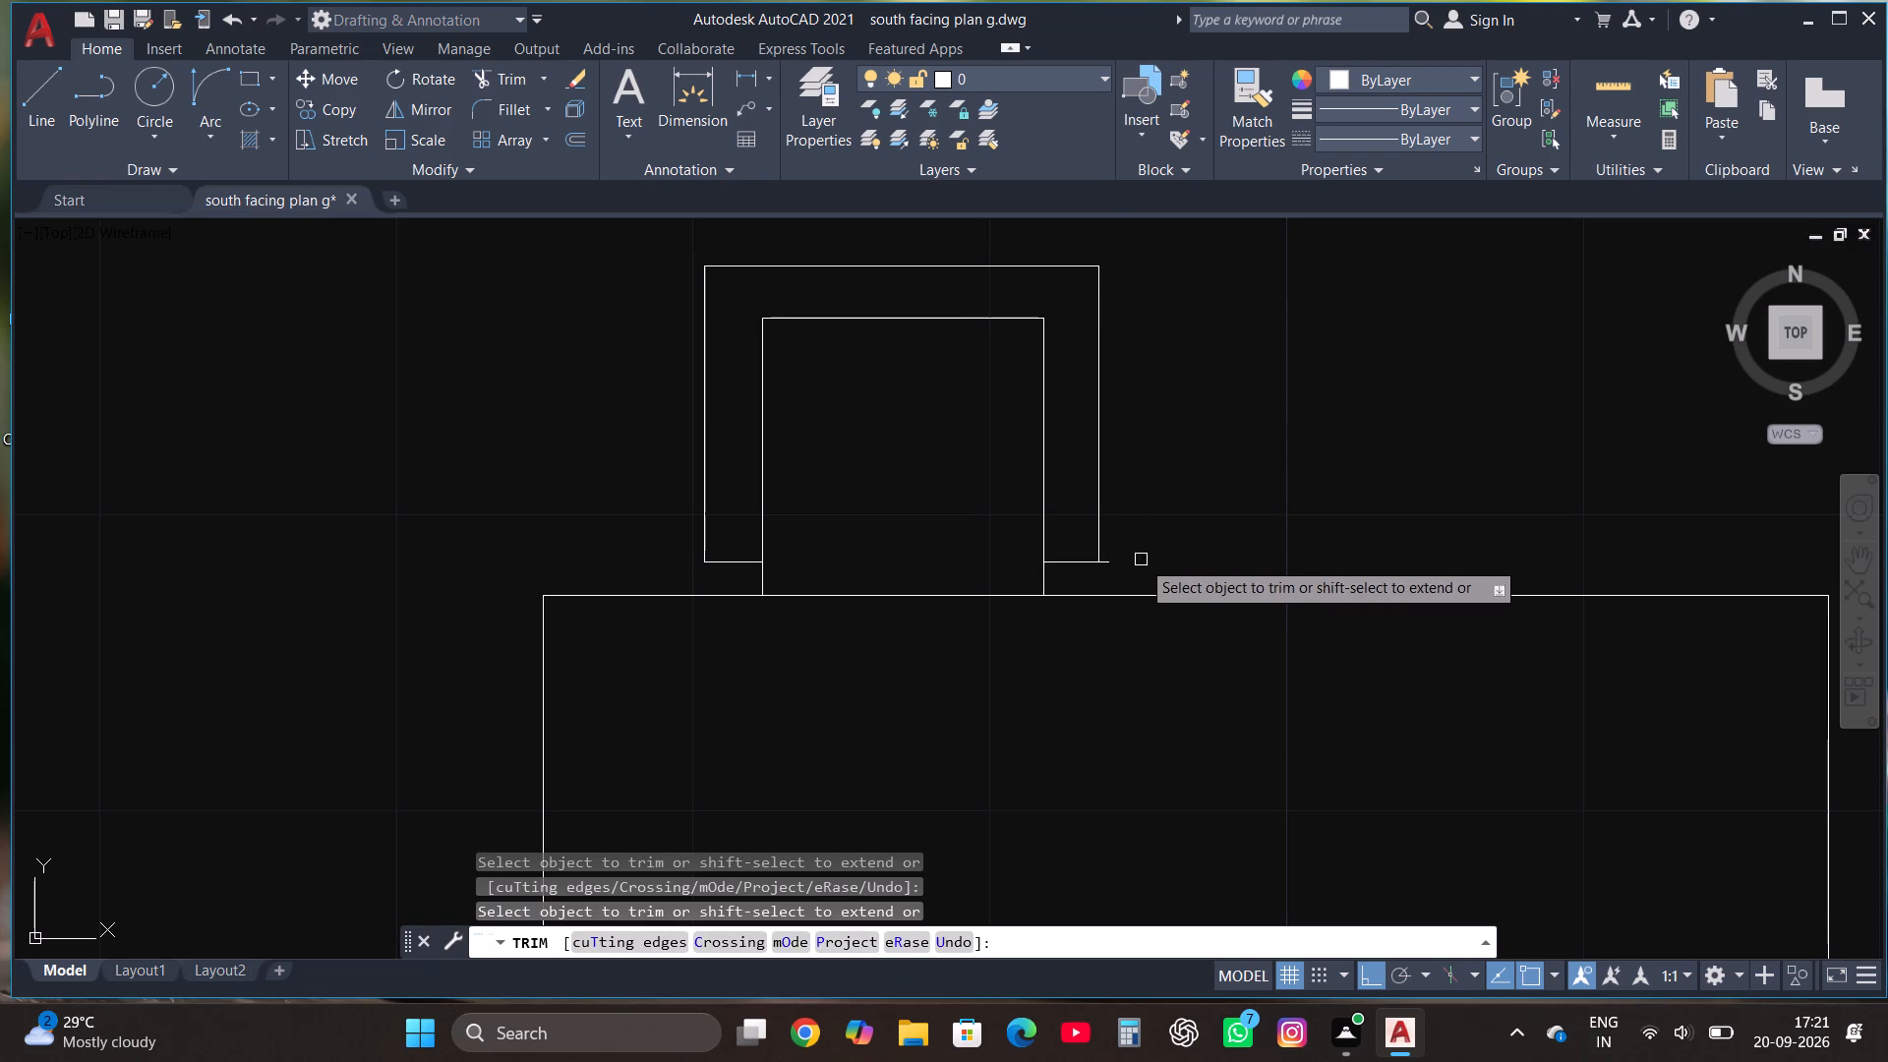
{"action": "left_click", "coordinate": [1112, 565]}
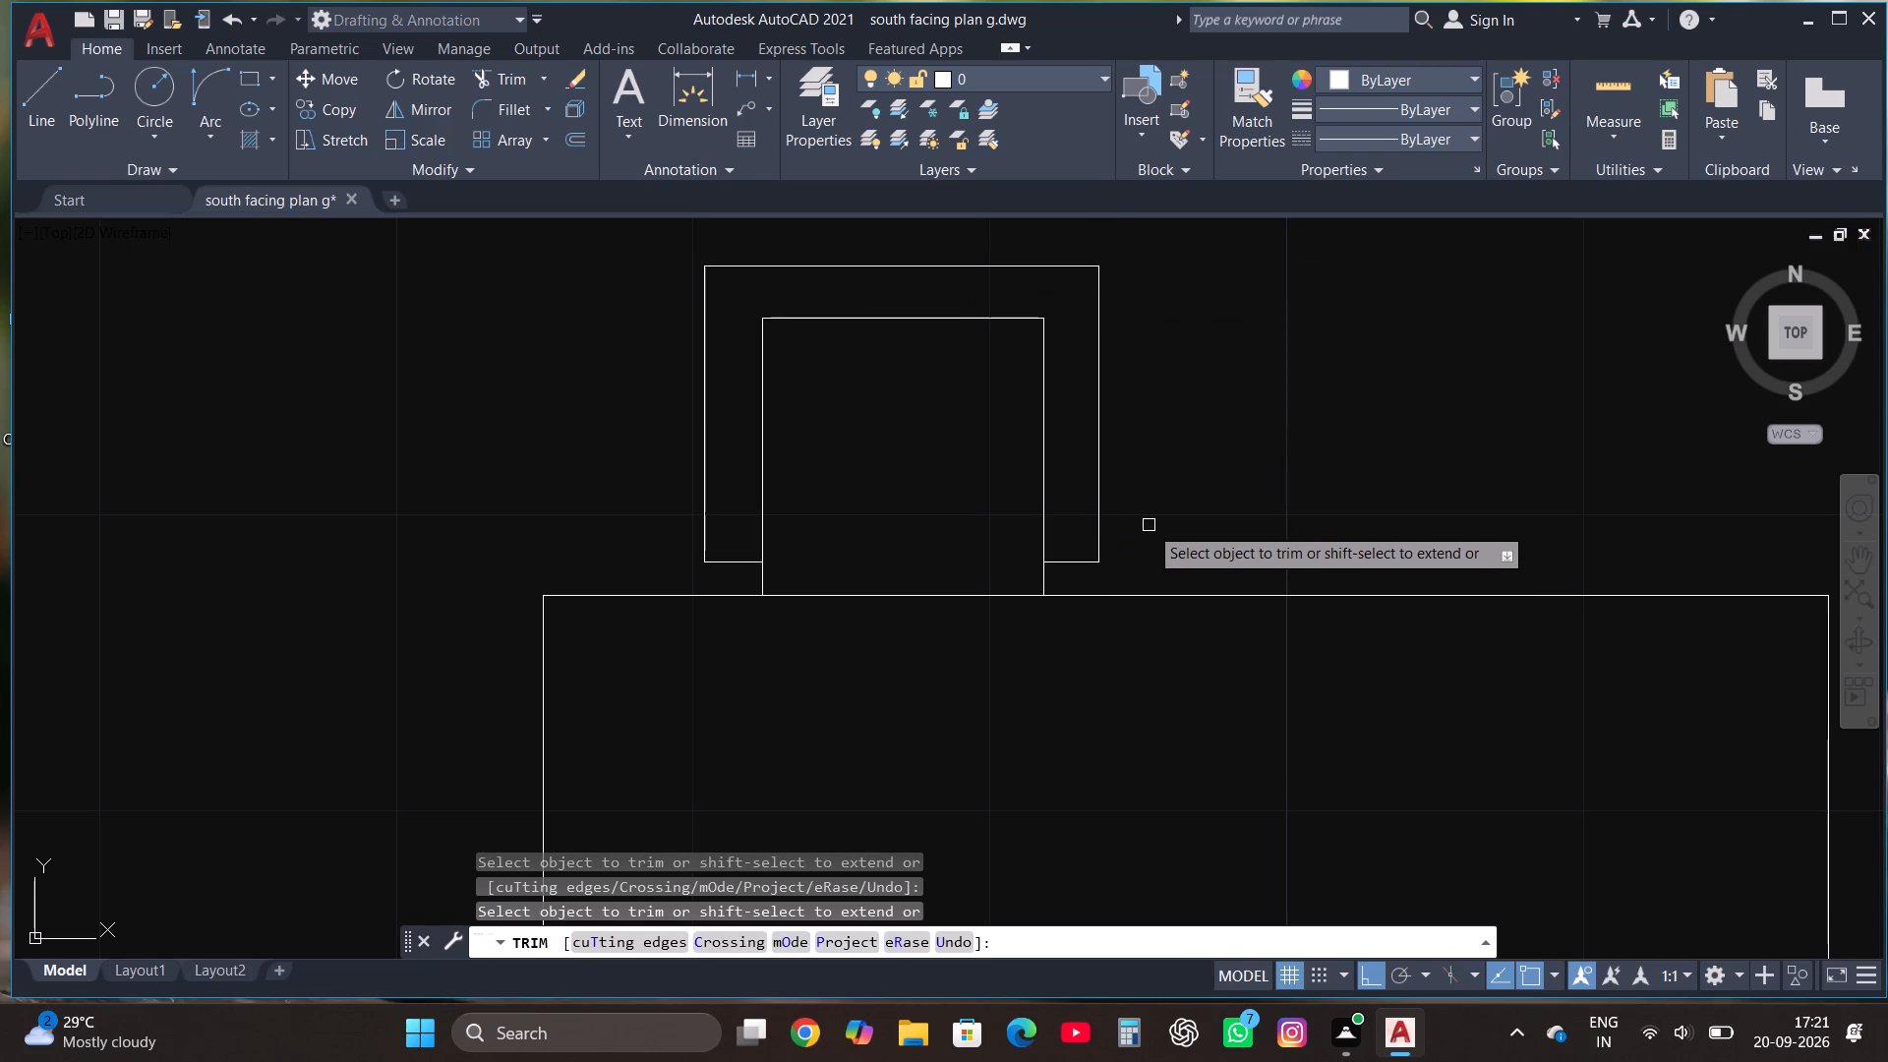
{"action": "key", "text": "Escape"}
Copy the complete chair straight east along the table's north edge, near the table's east end.
{"action": "scroll", "coordinate": [1161, 525], "scroll_direction": "down", "scroll_amount": 2}
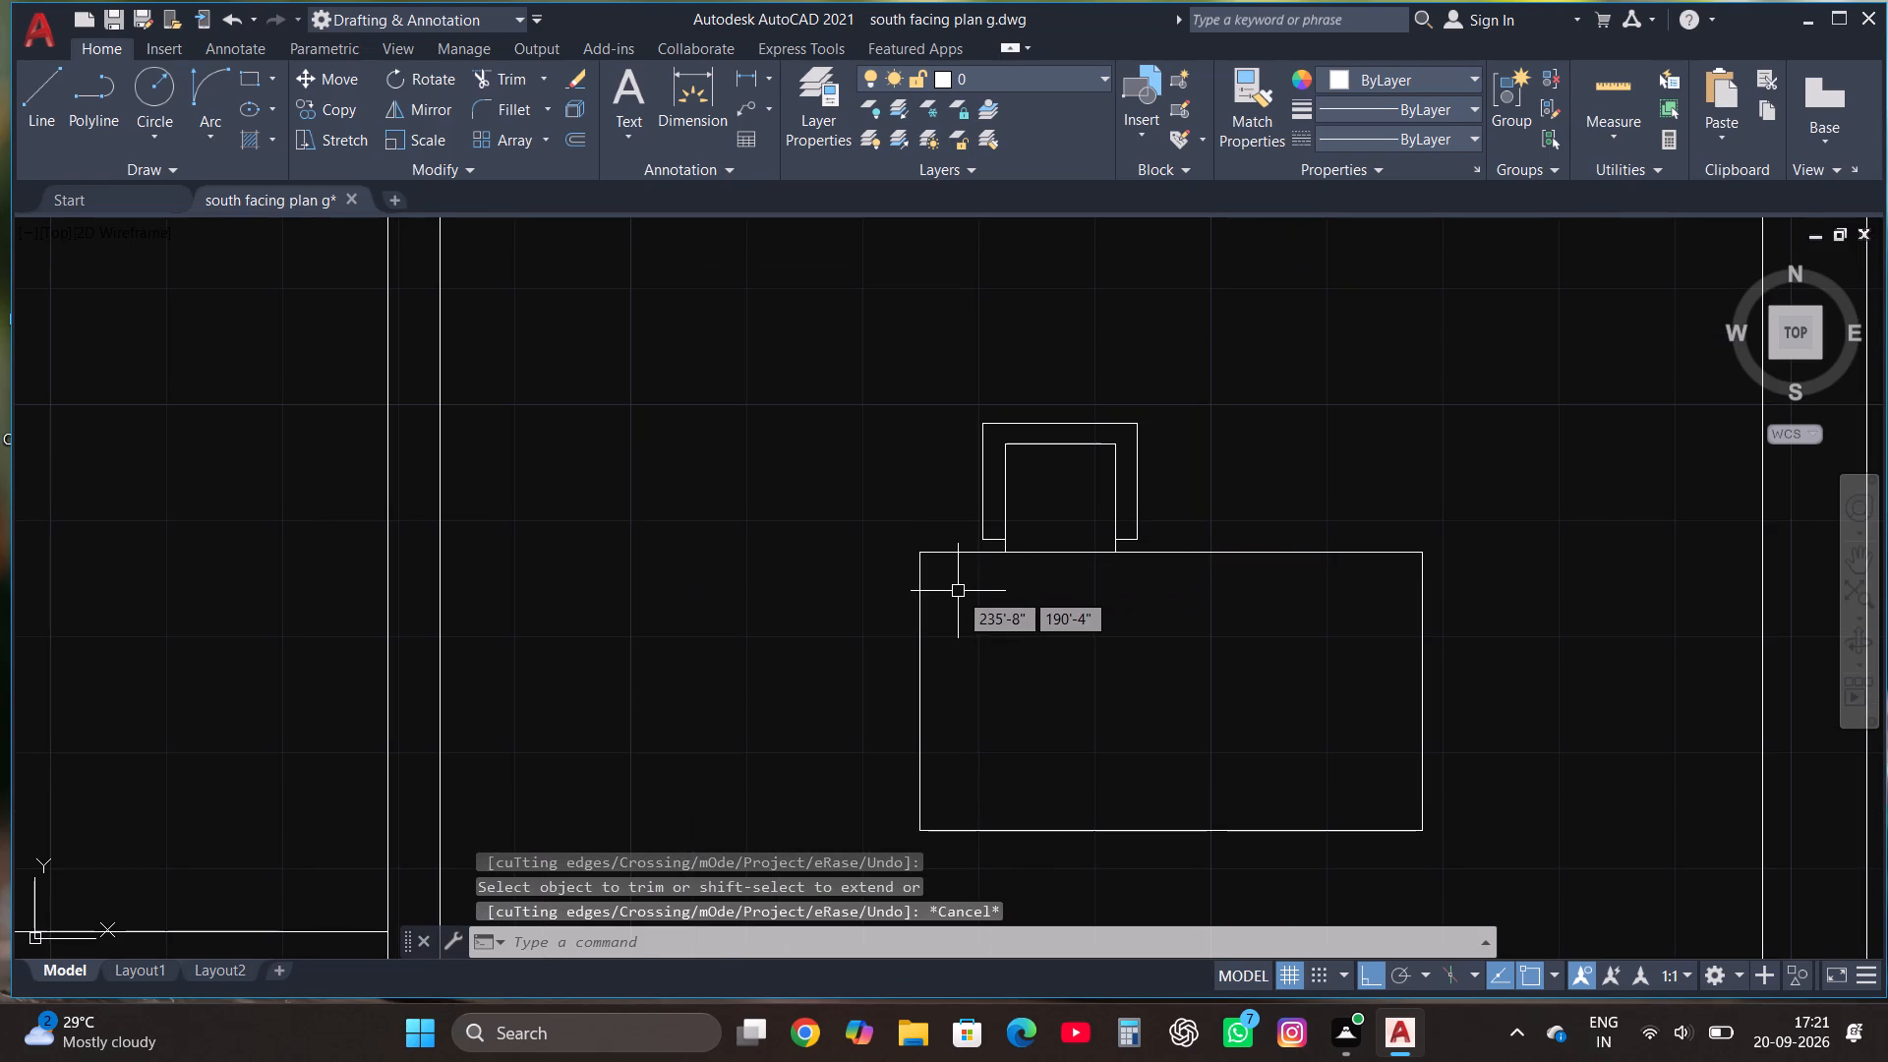
{"action": "left_click", "coordinate": [953, 591]}
{"action": "left_click", "coordinate": [1179, 363]}
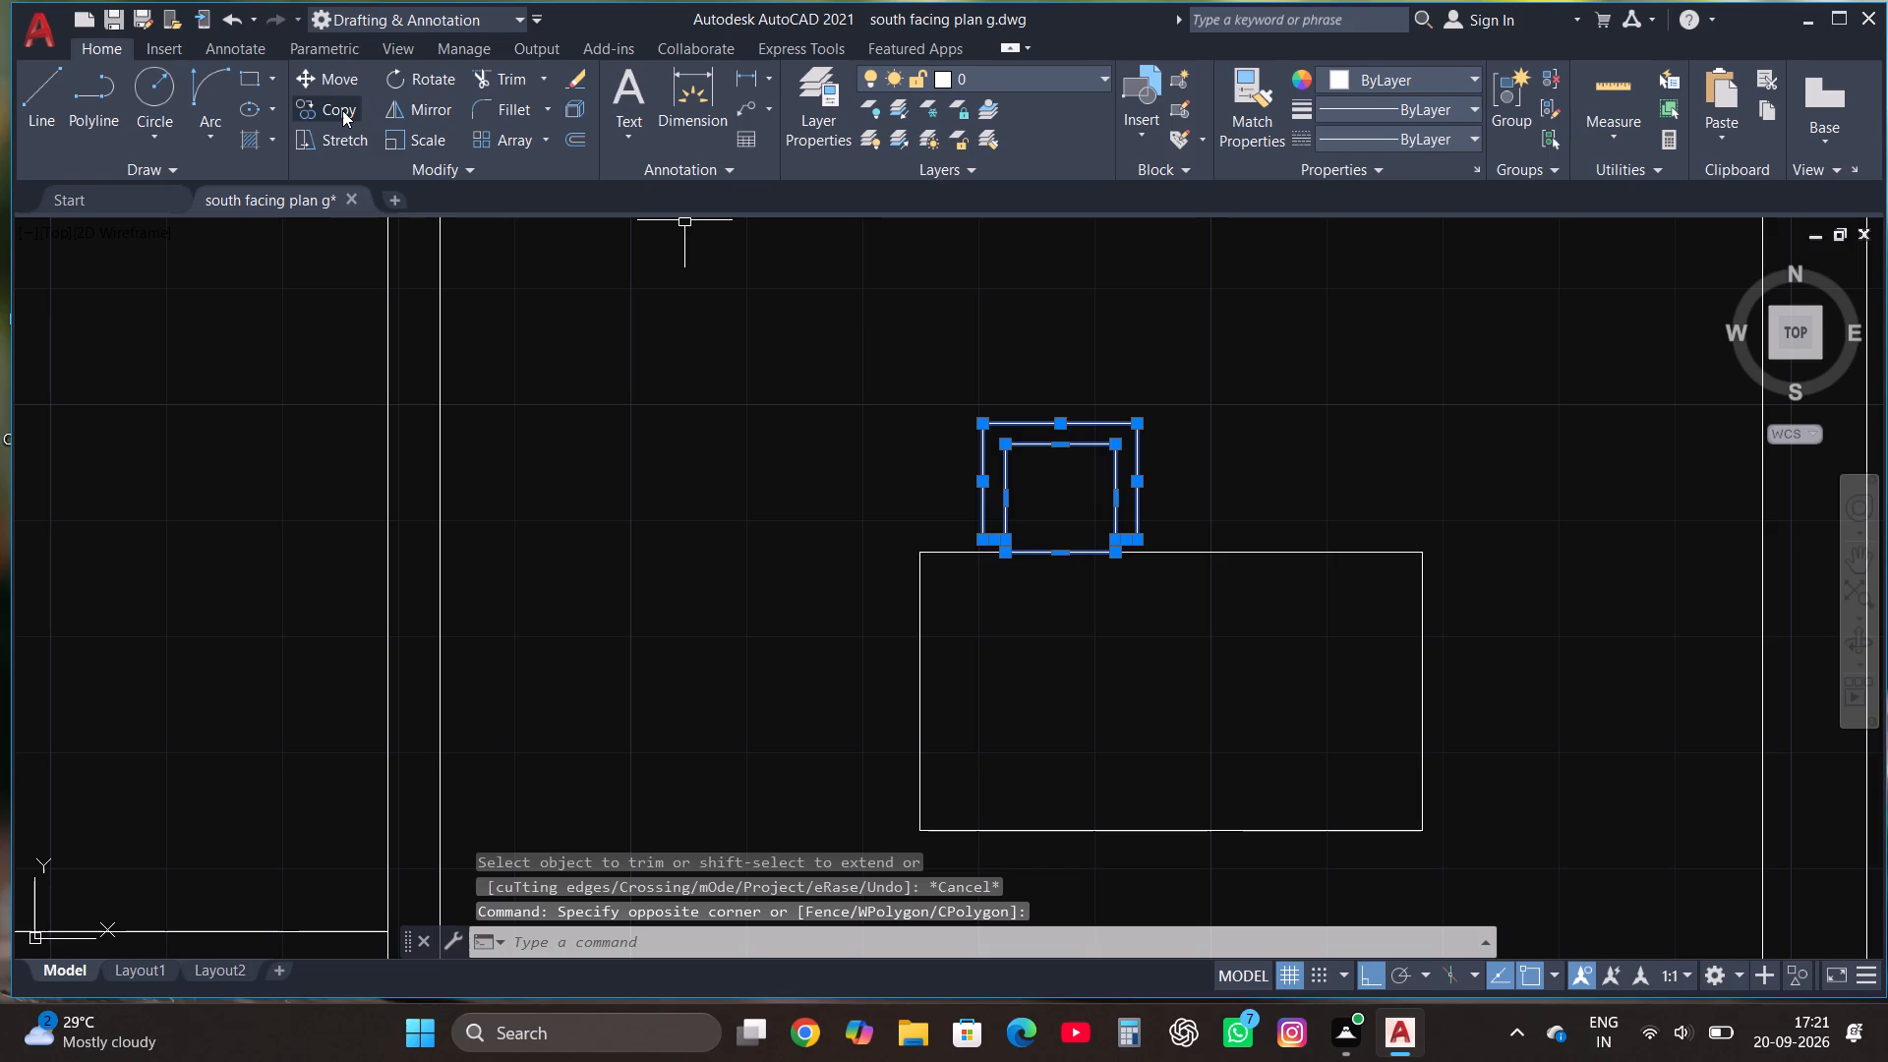
{"action": "left_click", "coordinate": [342, 110]}
{"action": "left_click", "coordinate": [1079, 482]}
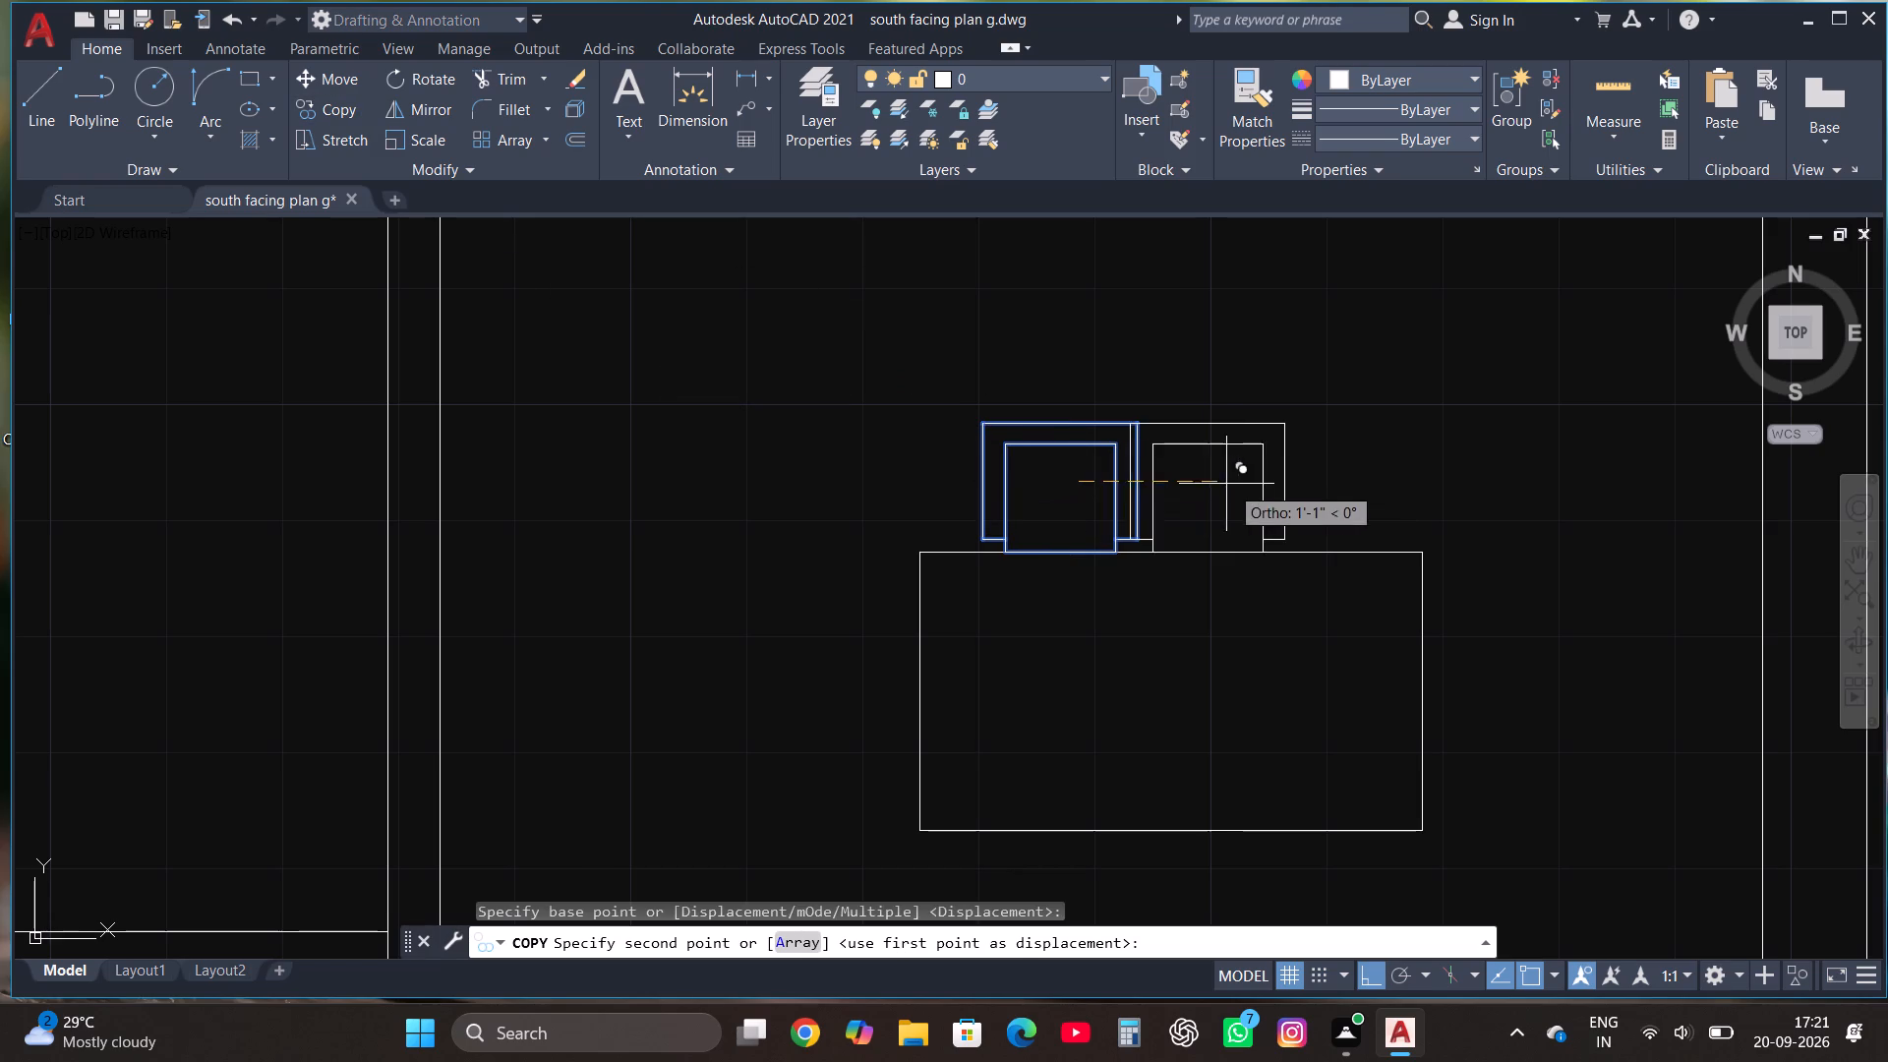
{"action": "left_click", "coordinate": [1307, 481]}
Mirror both north chairs across a horizontal line through the table's middle to its south side, keeping the originals.
{"action": "scroll", "coordinate": [1228, 475], "scroll_direction": "down", "scroll_amount": 1}
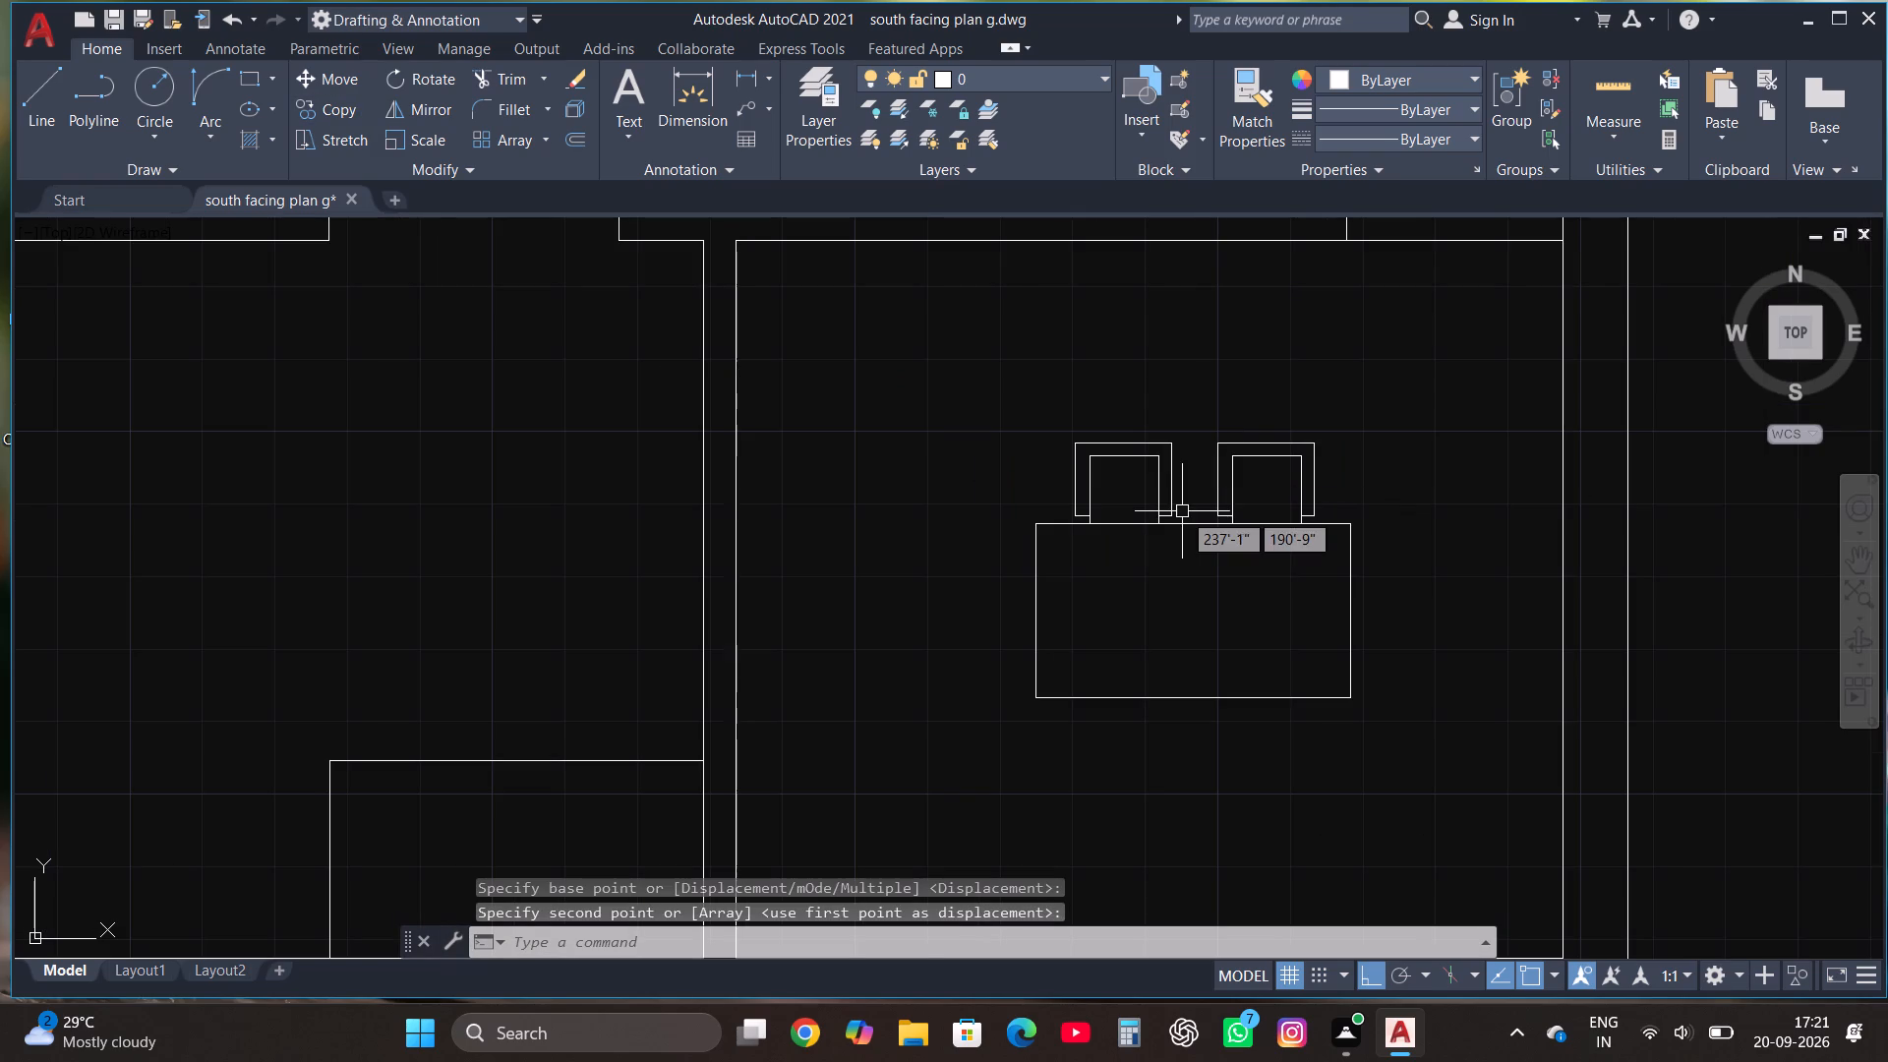
{"action": "left_click", "coordinate": [1057, 553]}
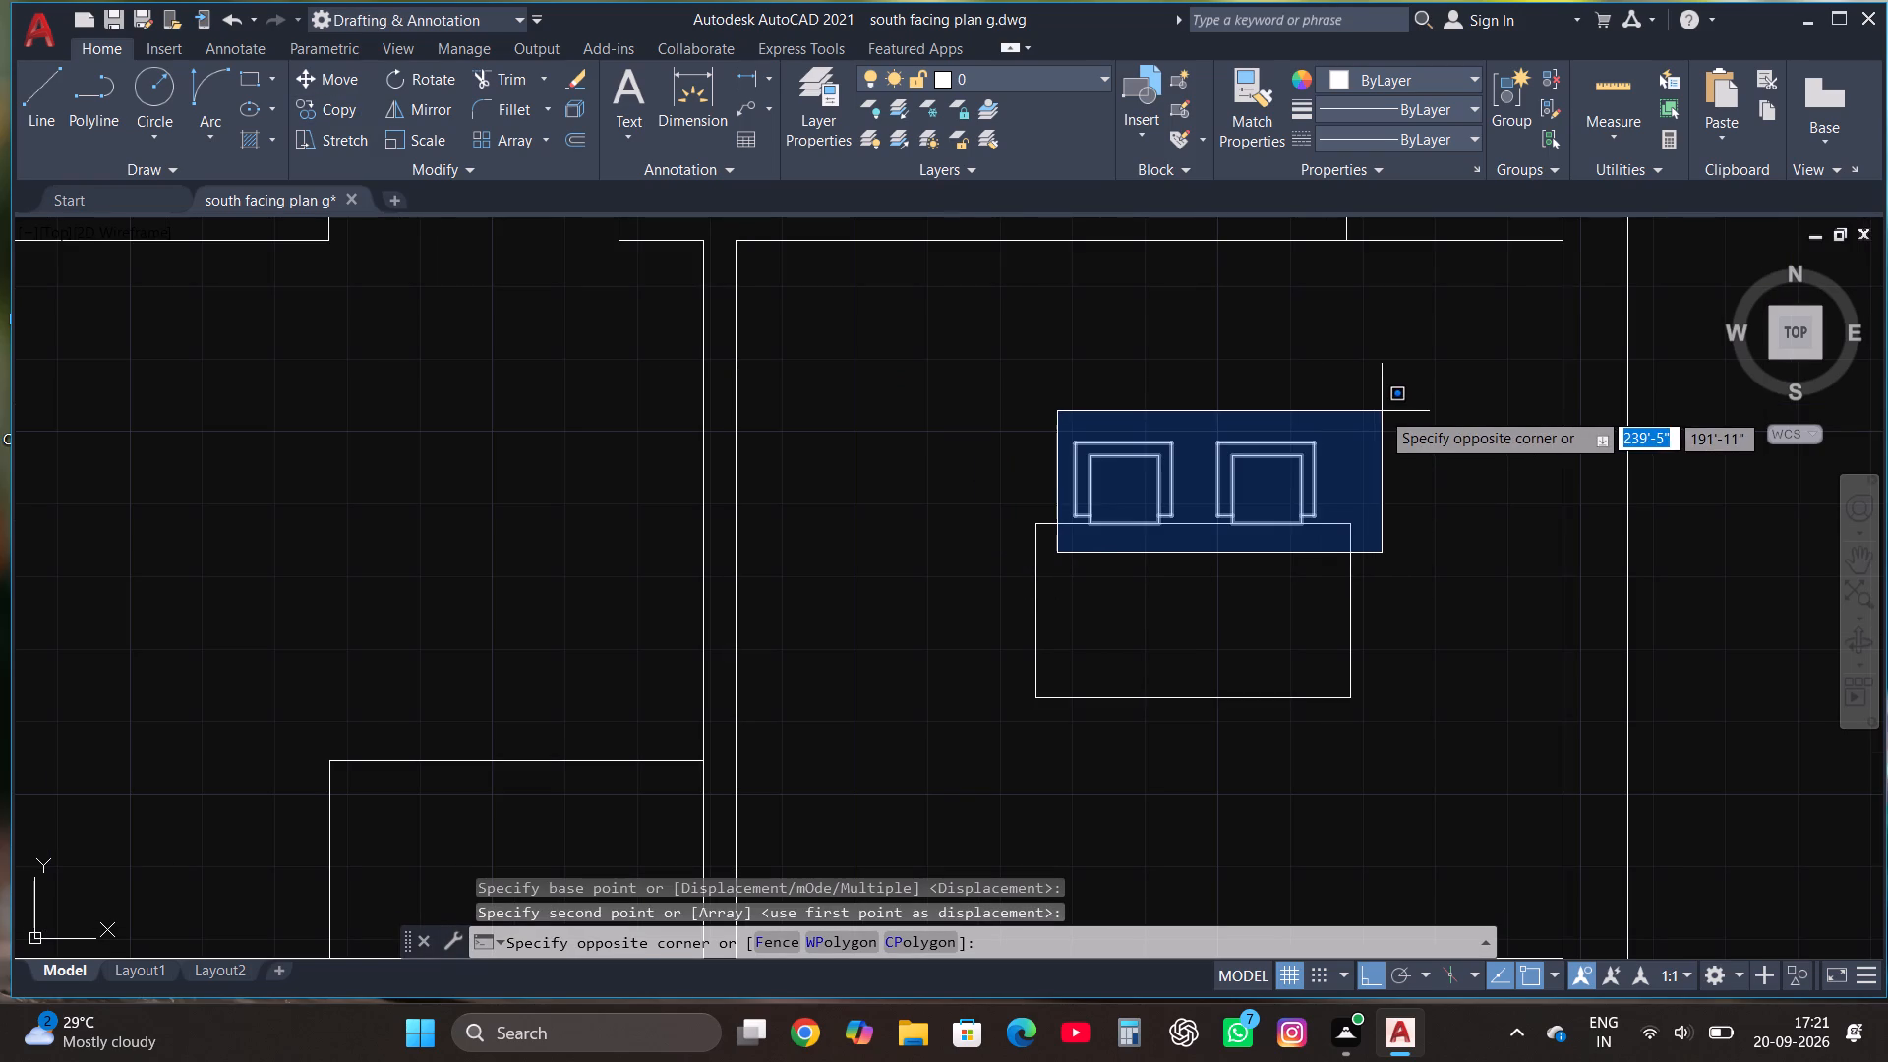
{"action": "left_click", "coordinate": [1355, 404]}
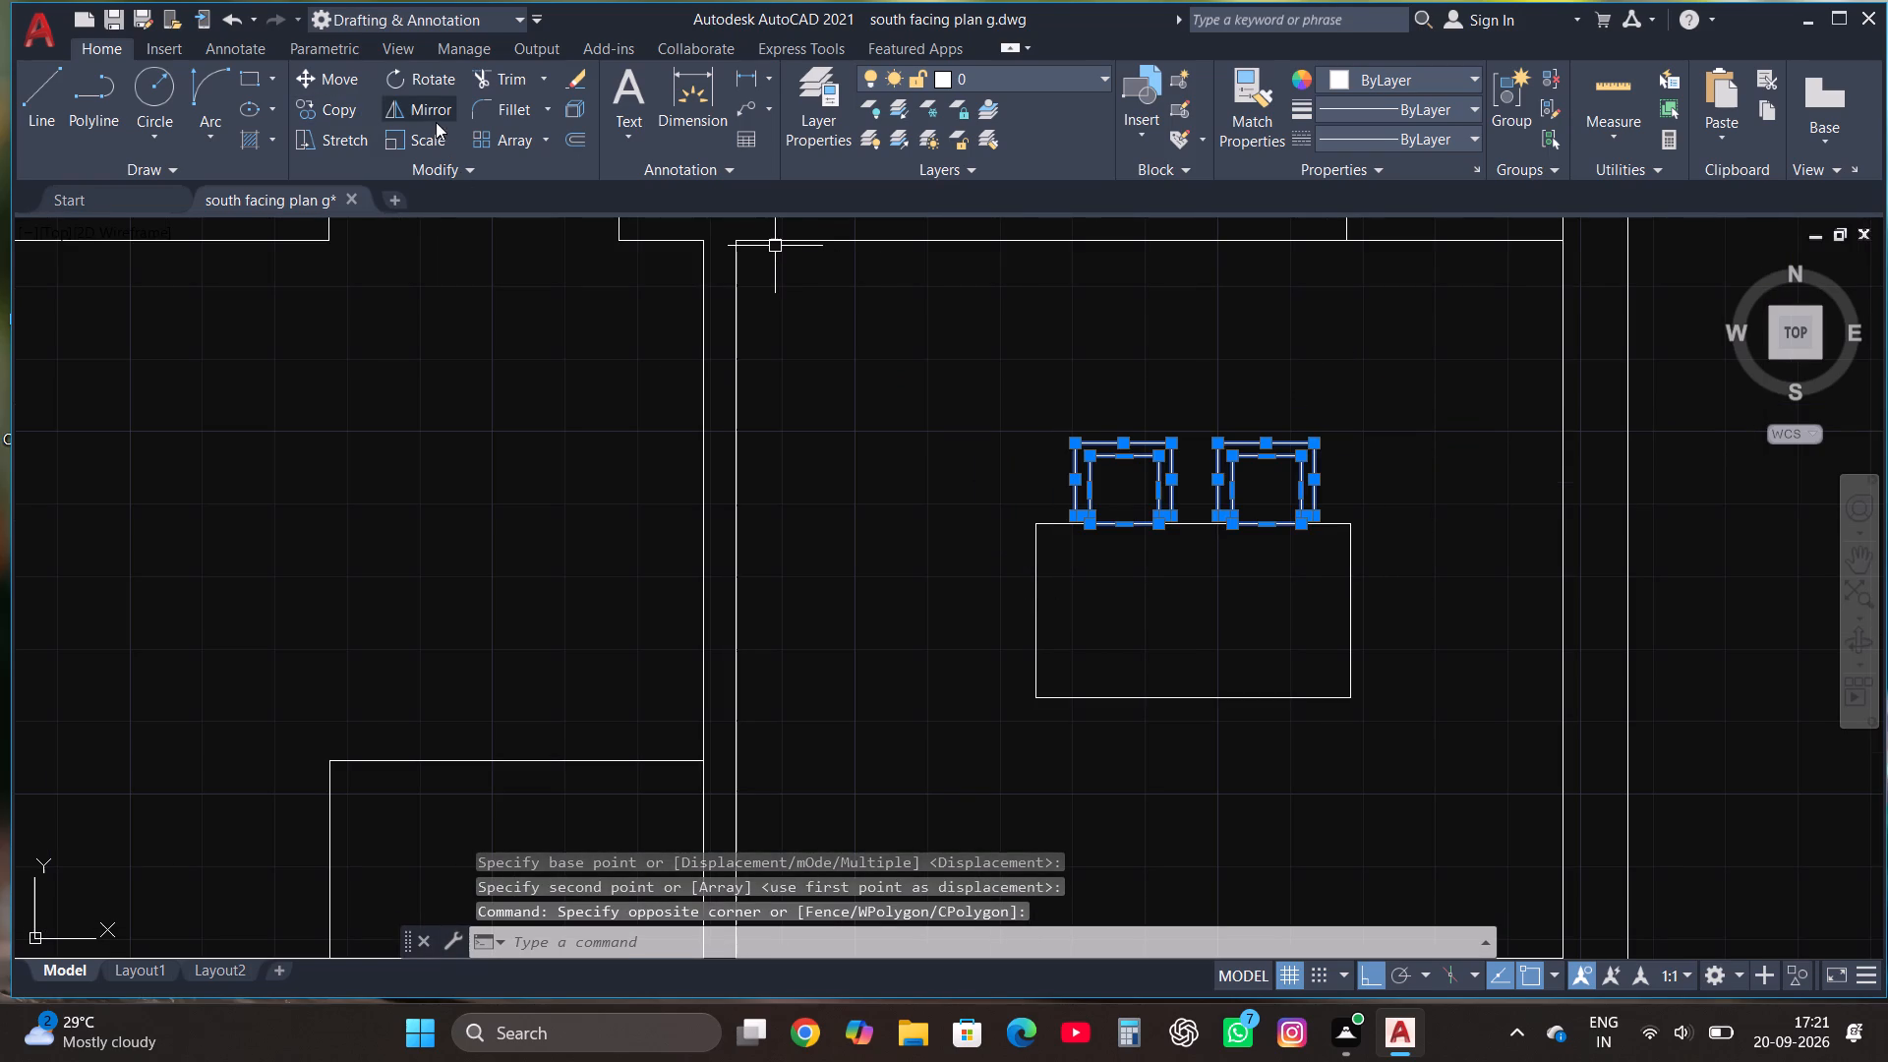
{"action": "left_click", "coordinate": [433, 103]}
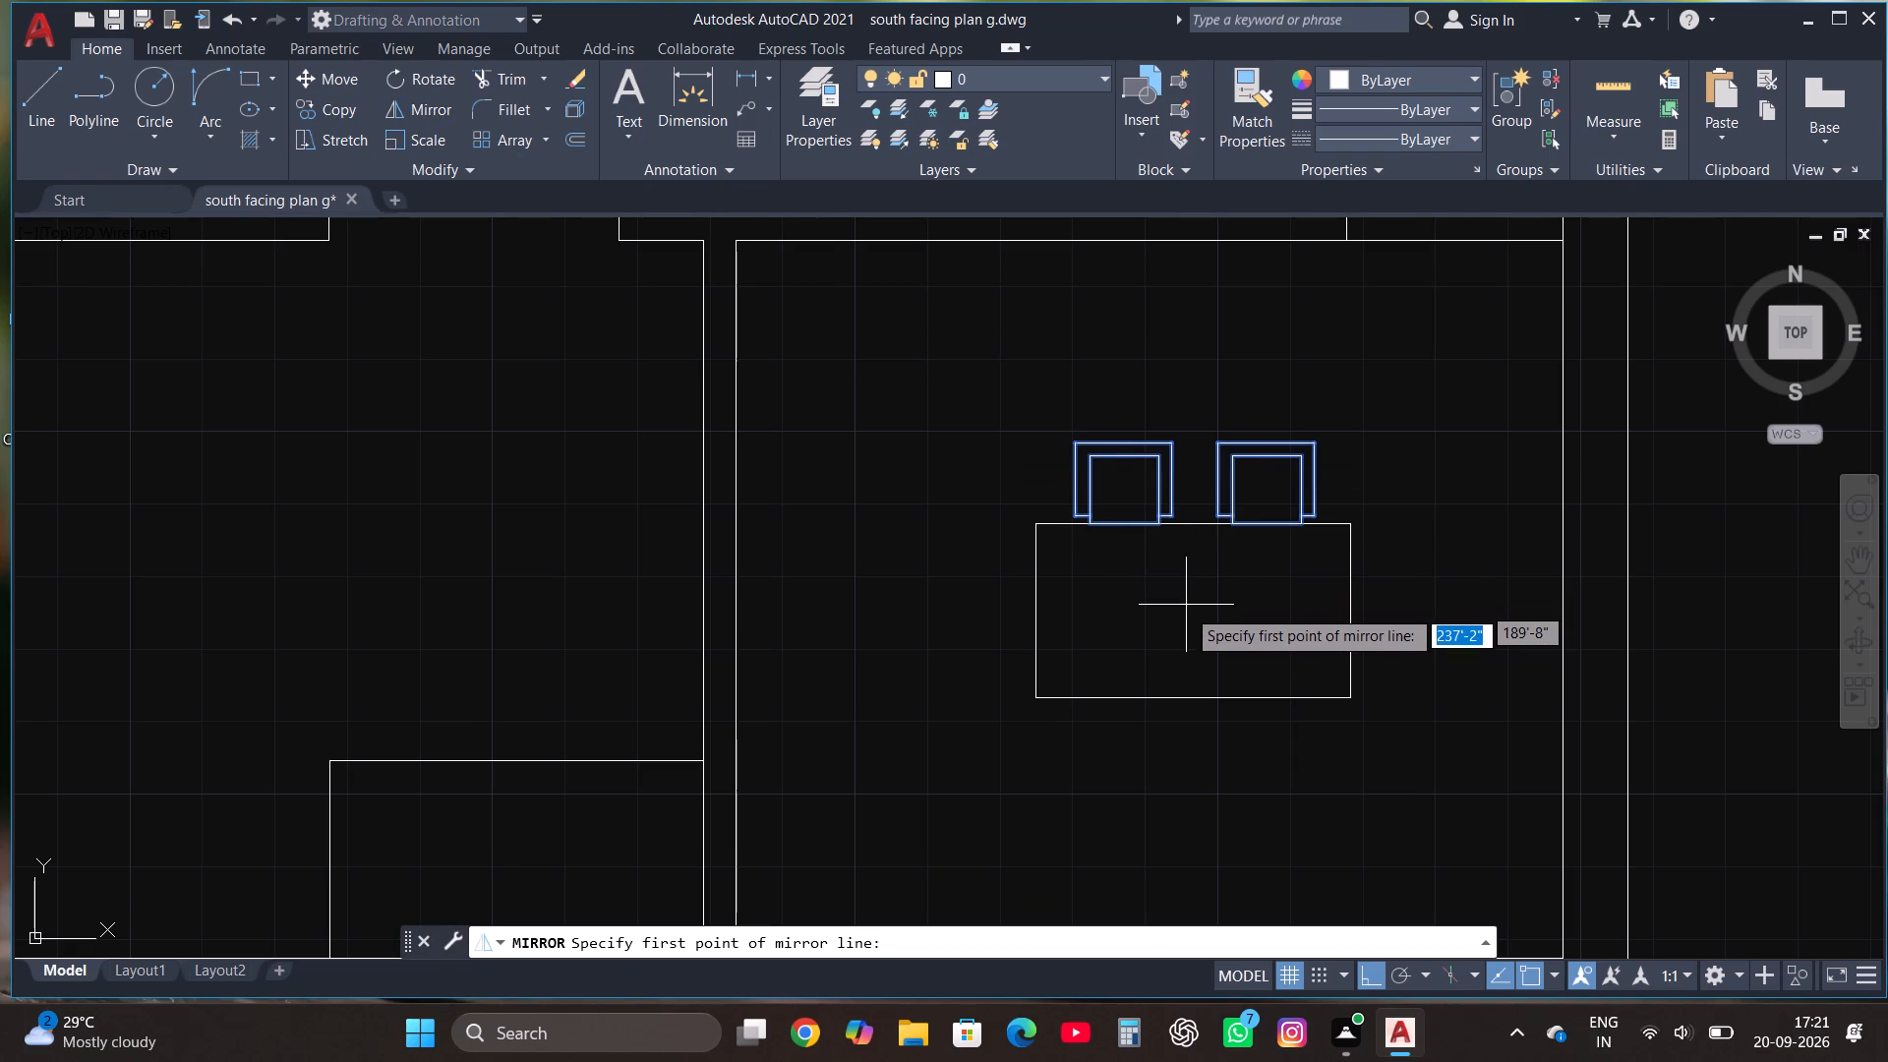
{"action": "left_click", "coordinate": [1186, 609]}
{"action": "left_click", "coordinate": [998, 616]}
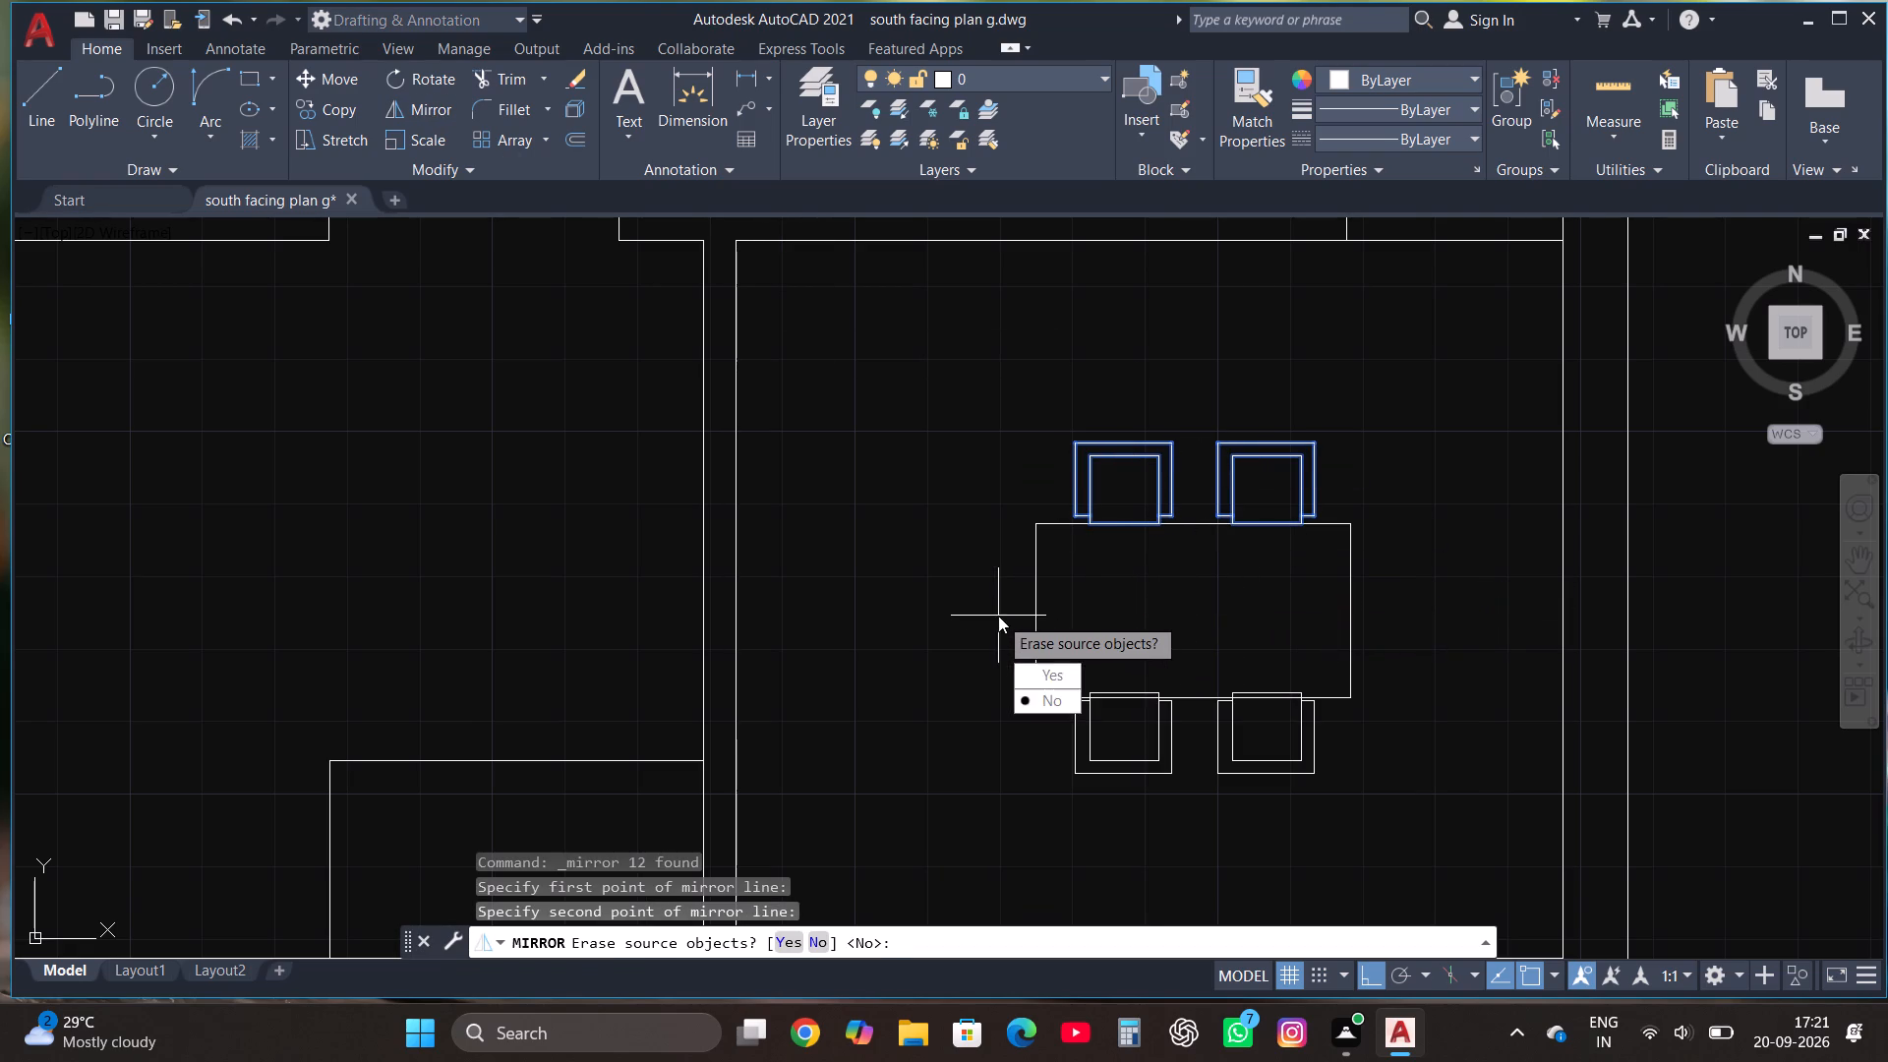
{"action": "left_click_drag", "start_coordinate": [1052, 694], "coordinate": [998, 616]}
Move the two mirrored chairs south so their seats touch the table's south edge.
{"action": "scroll", "coordinate": [1078, 817], "scroll_direction": "up", "scroll_amount": 2}
{"action": "left_click", "coordinate": [1010, 797]}
{"action": "left_click", "coordinate": [1752, 473]}
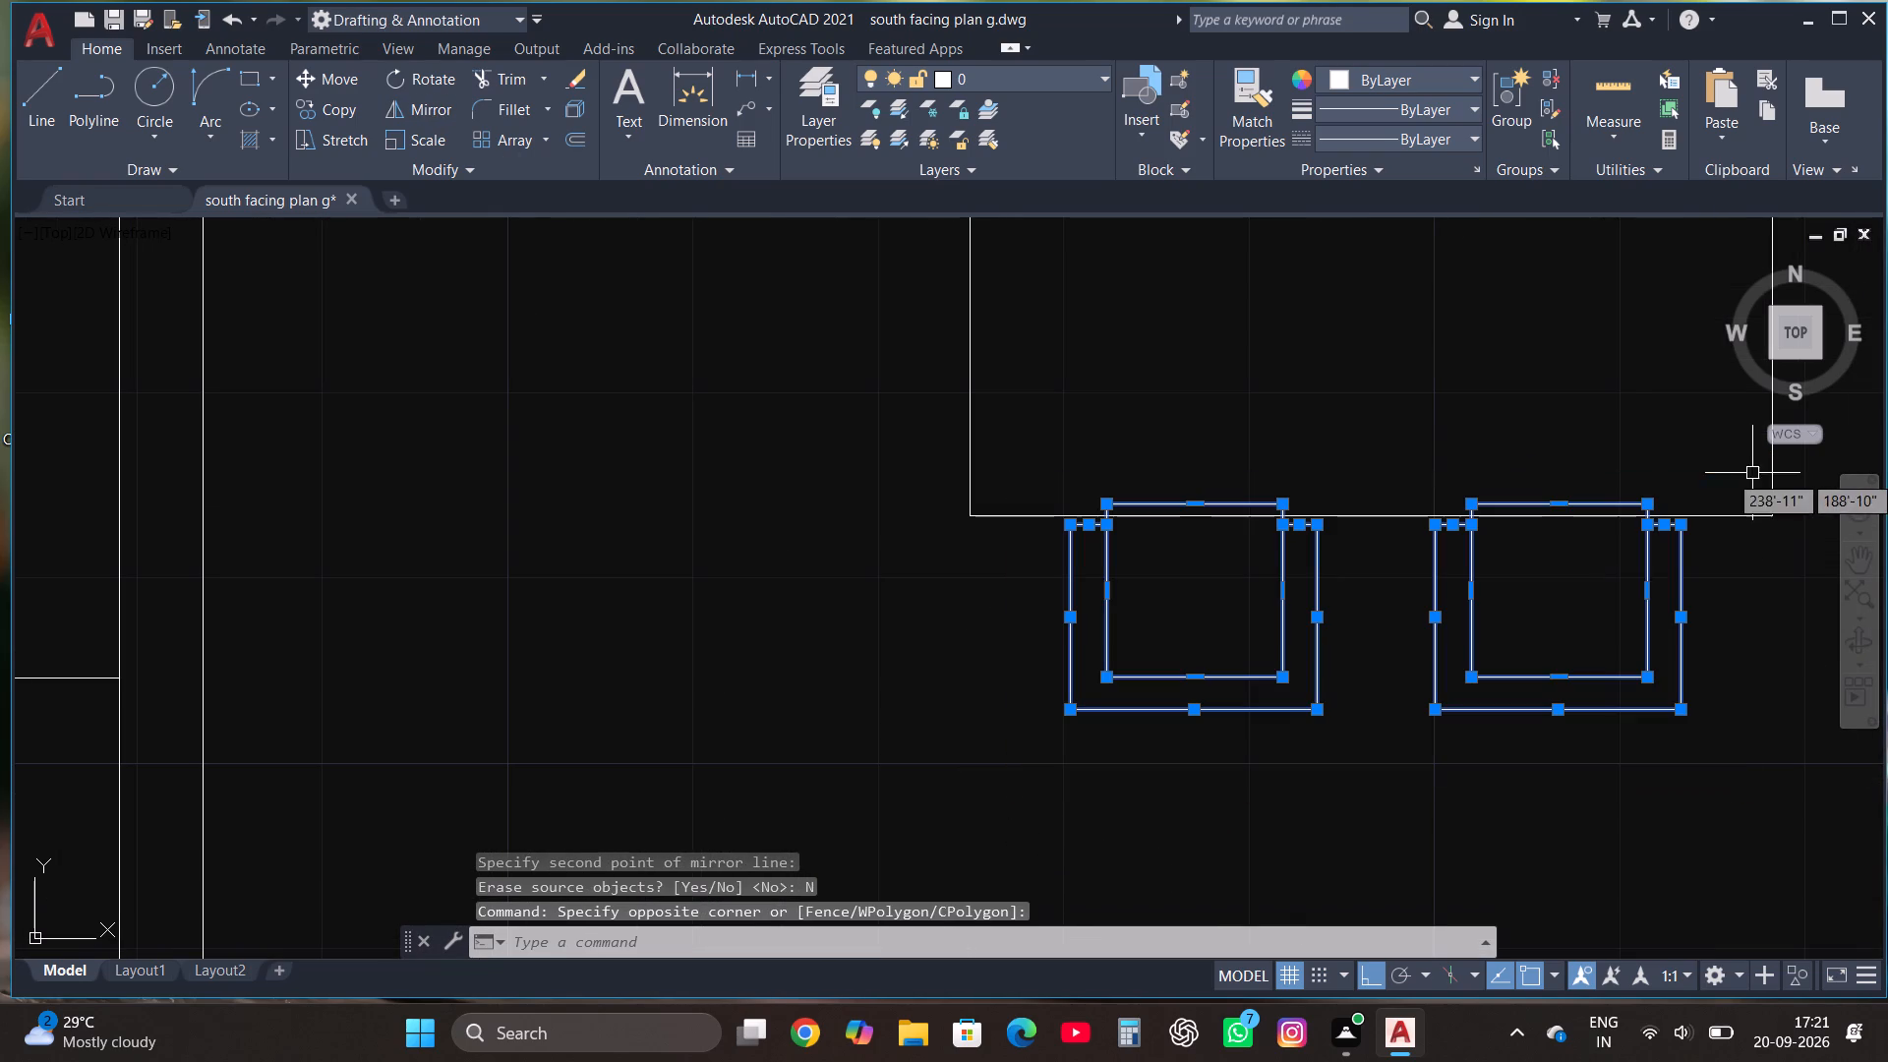
{"action": "left_click", "coordinate": [347, 85]}
{"action": "scroll", "coordinate": [1110, 521], "scroll_direction": "up", "scroll_amount": 2}
{"action": "left_click", "coordinate": [1102, 477]}
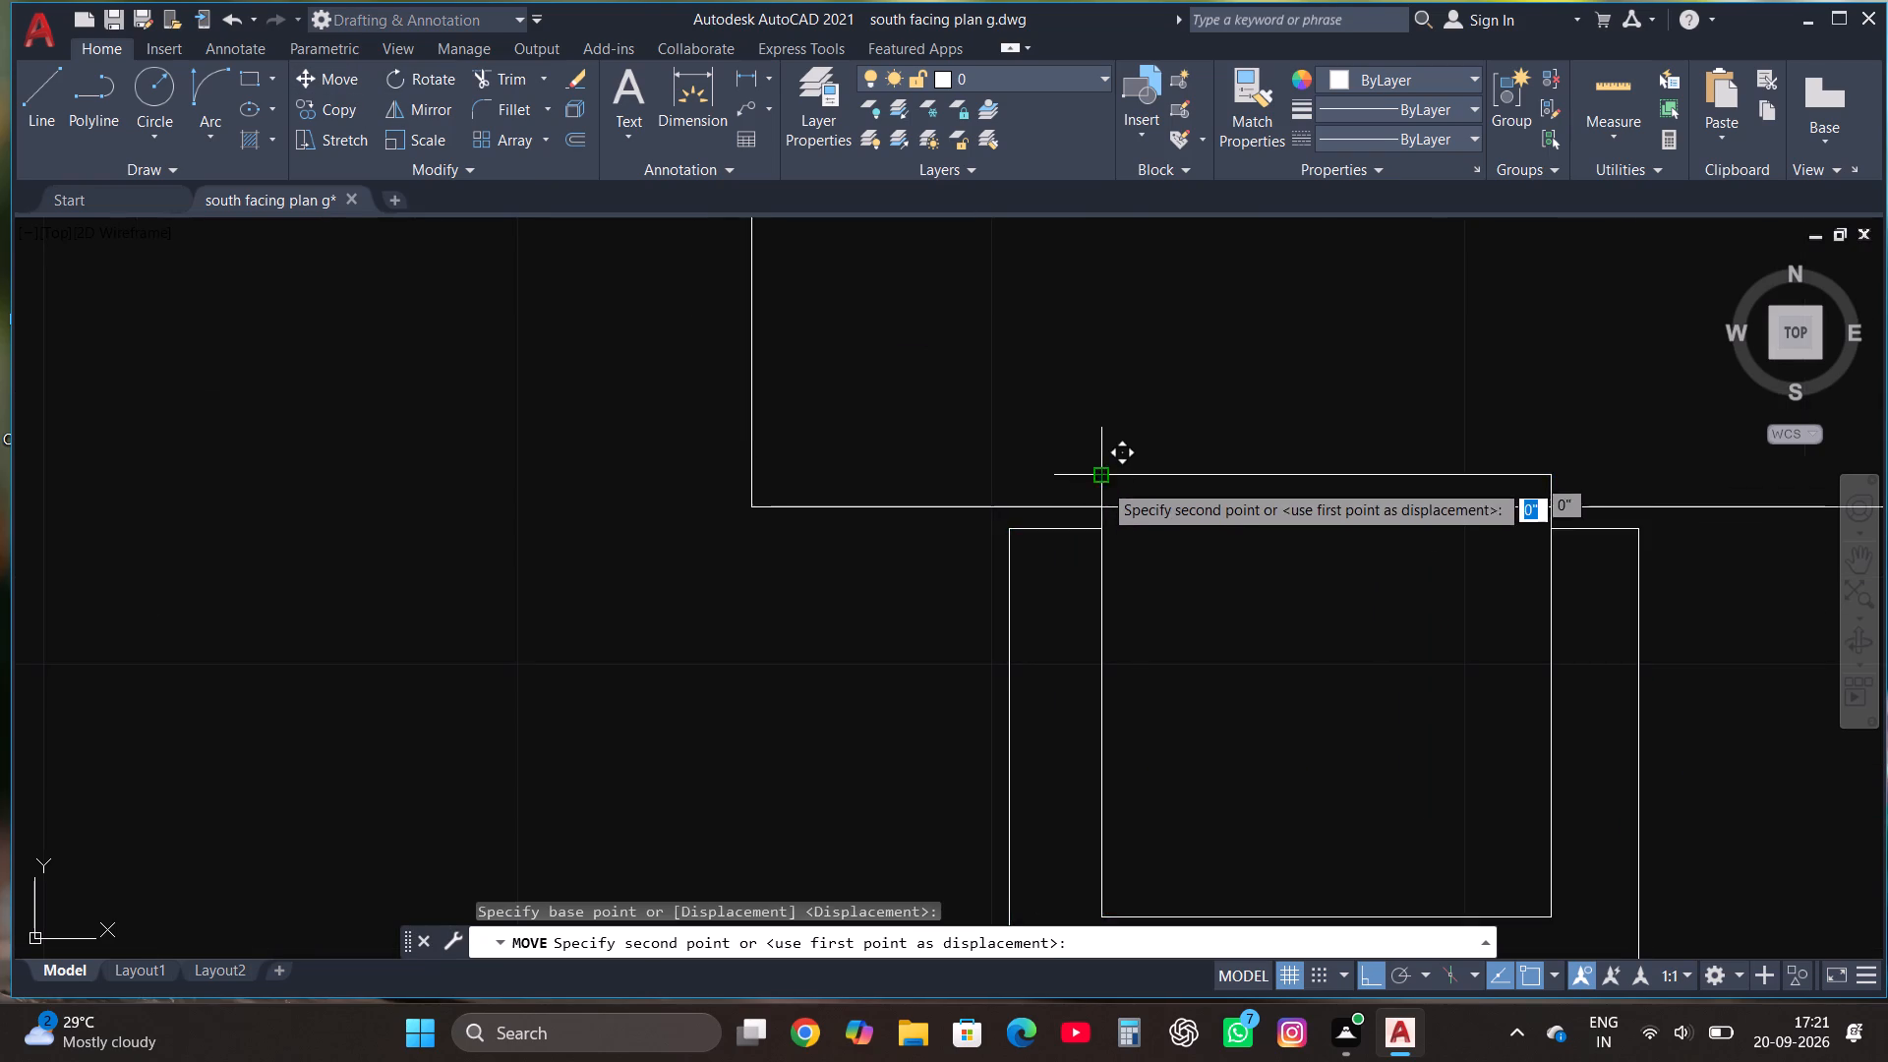
{"action": "left_click", "coordinate": [1103, 505]}
Copy the southwest chair straight west into the open floor beside the table.
{"action": "scroll", "coordinate": [887, 545], "scroll_direction": "down", "scroll_amount": 3}
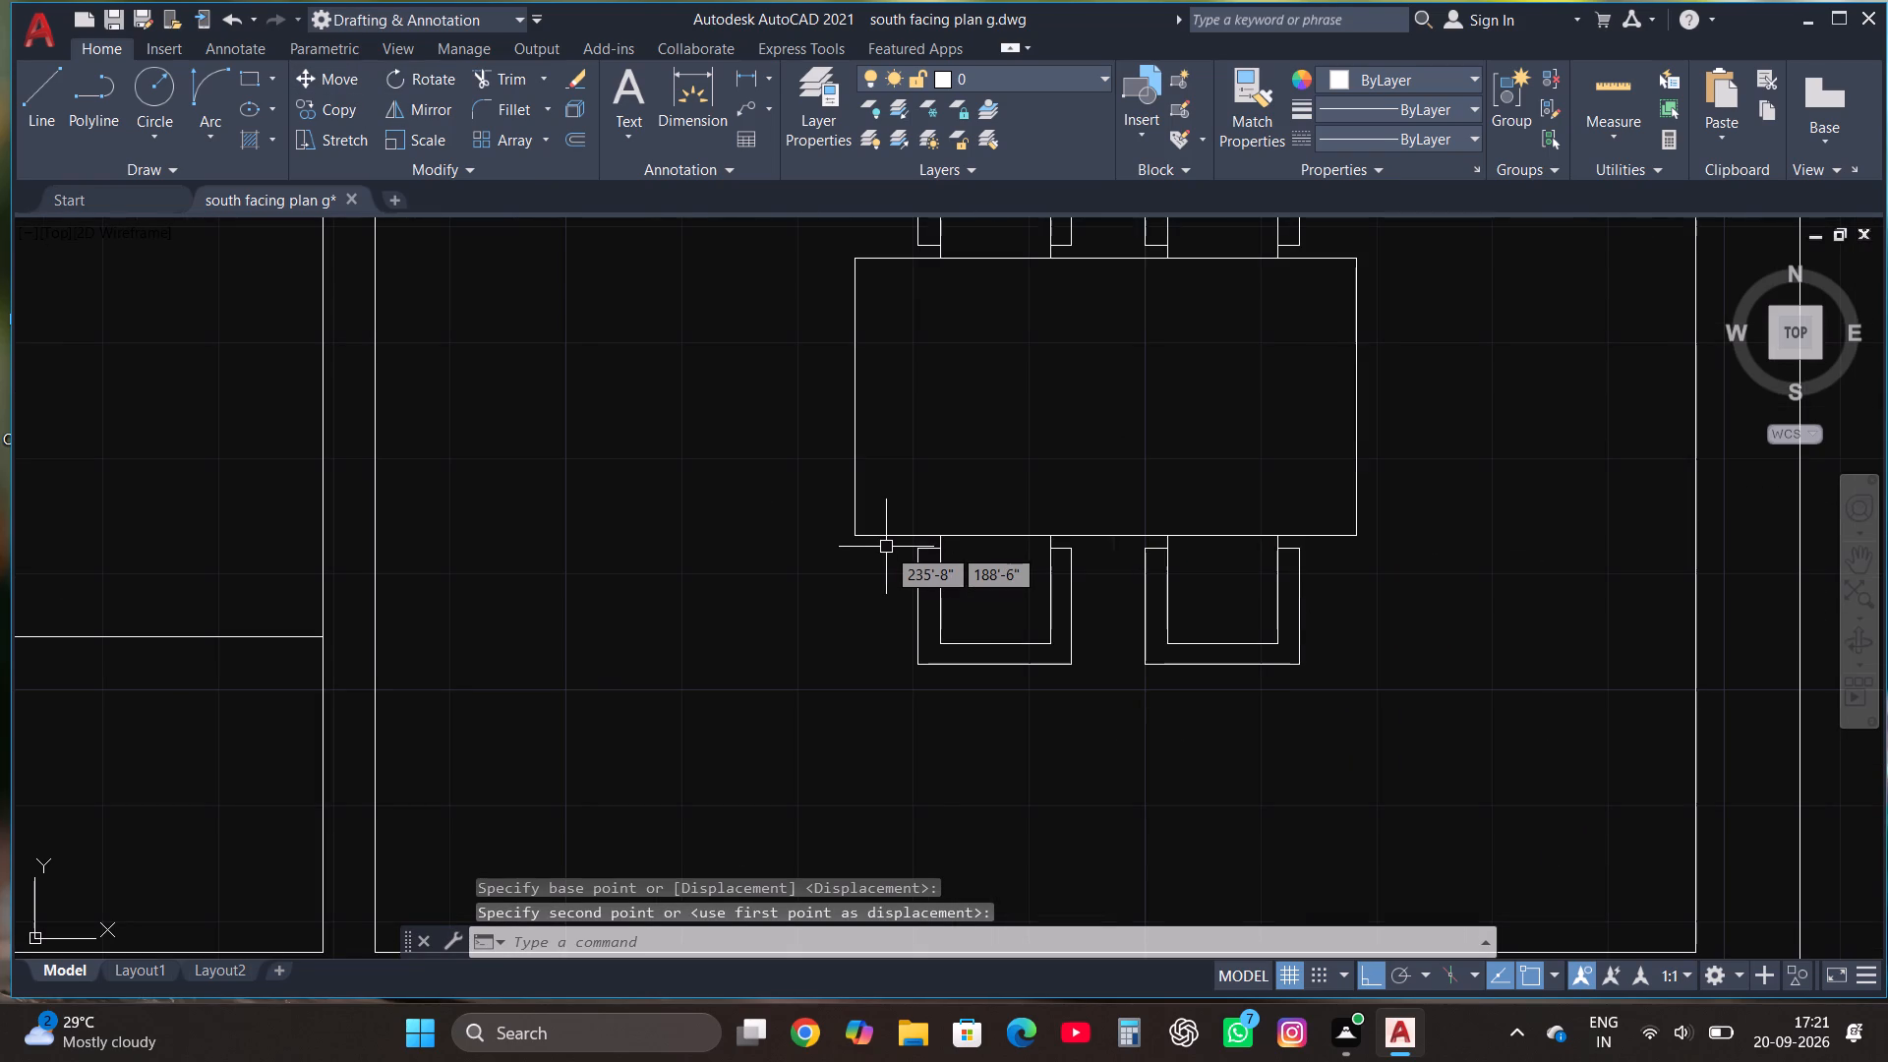
{"action": "left_click", "coordinate": [901, 743]}
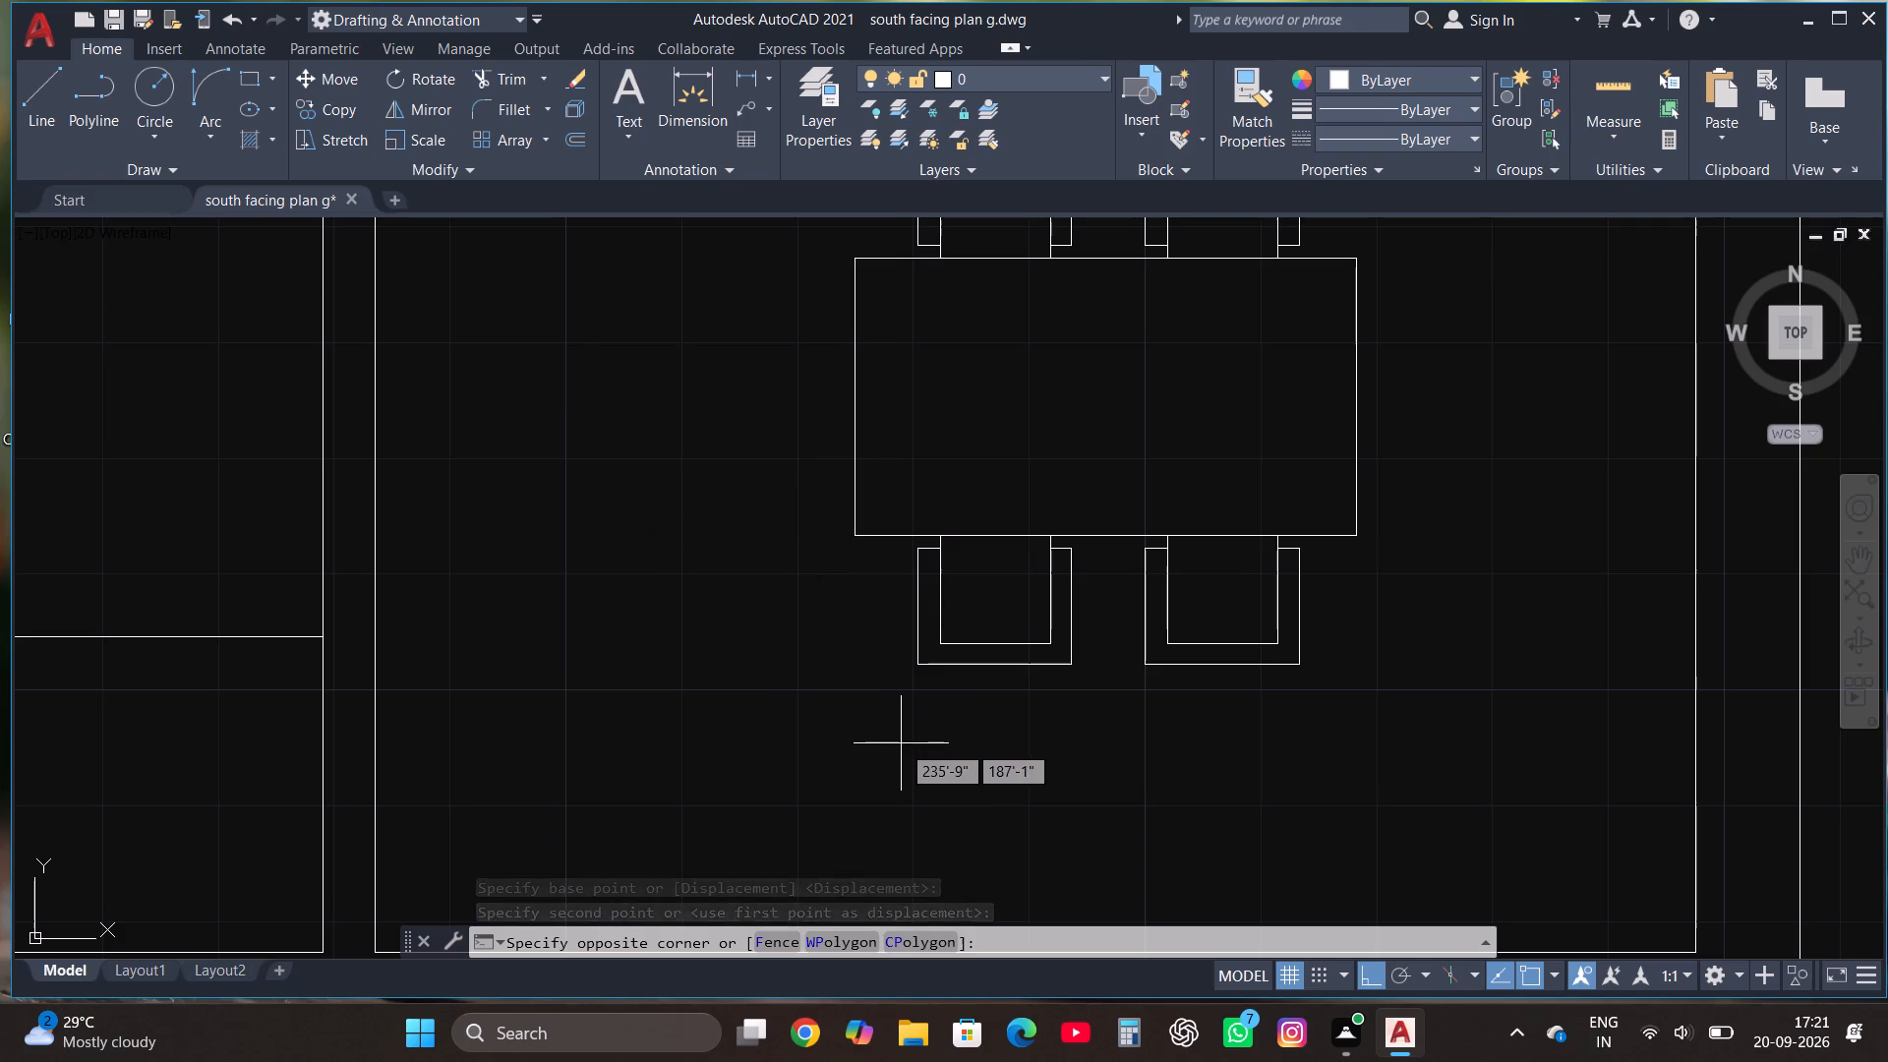
{"action": "left_click", "coordinate": [1083, 501]}
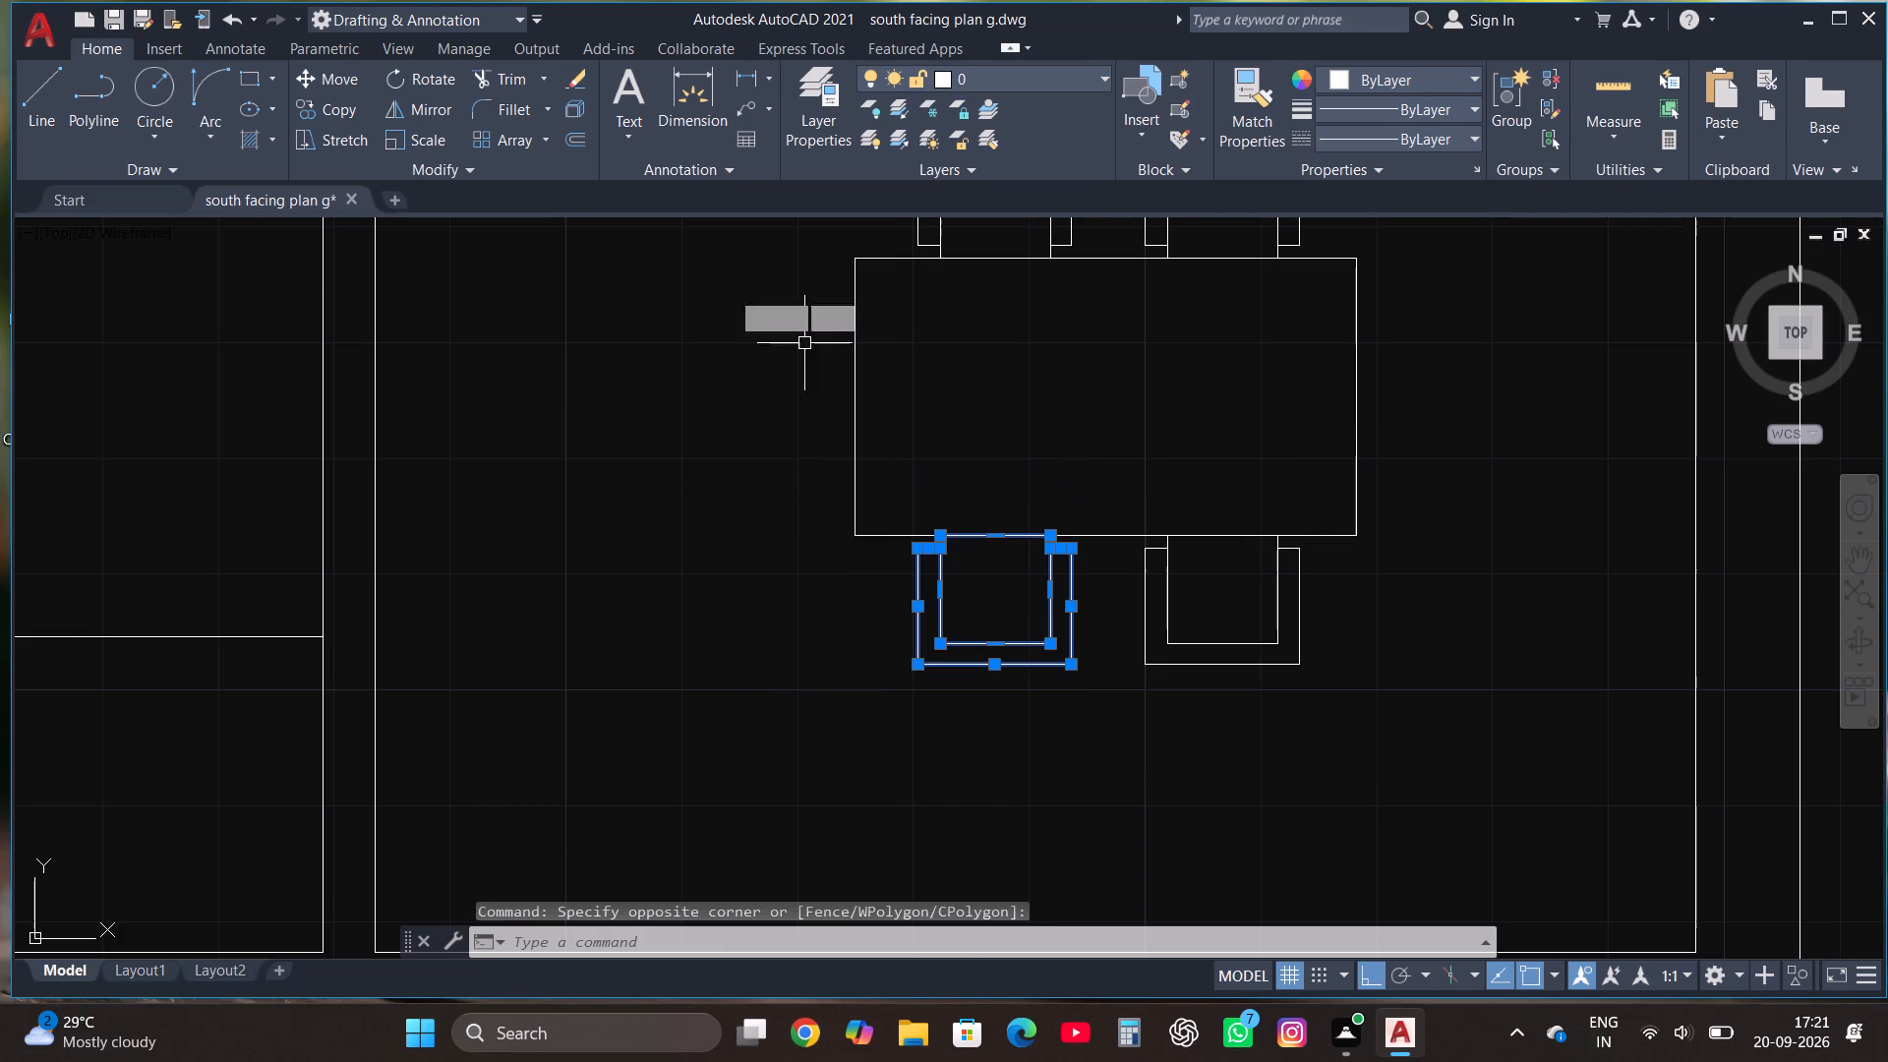
{"action": "left_click", "coordinate": [342, 118]}
{"action": "left_click", "coordinate": [1047, 582]}
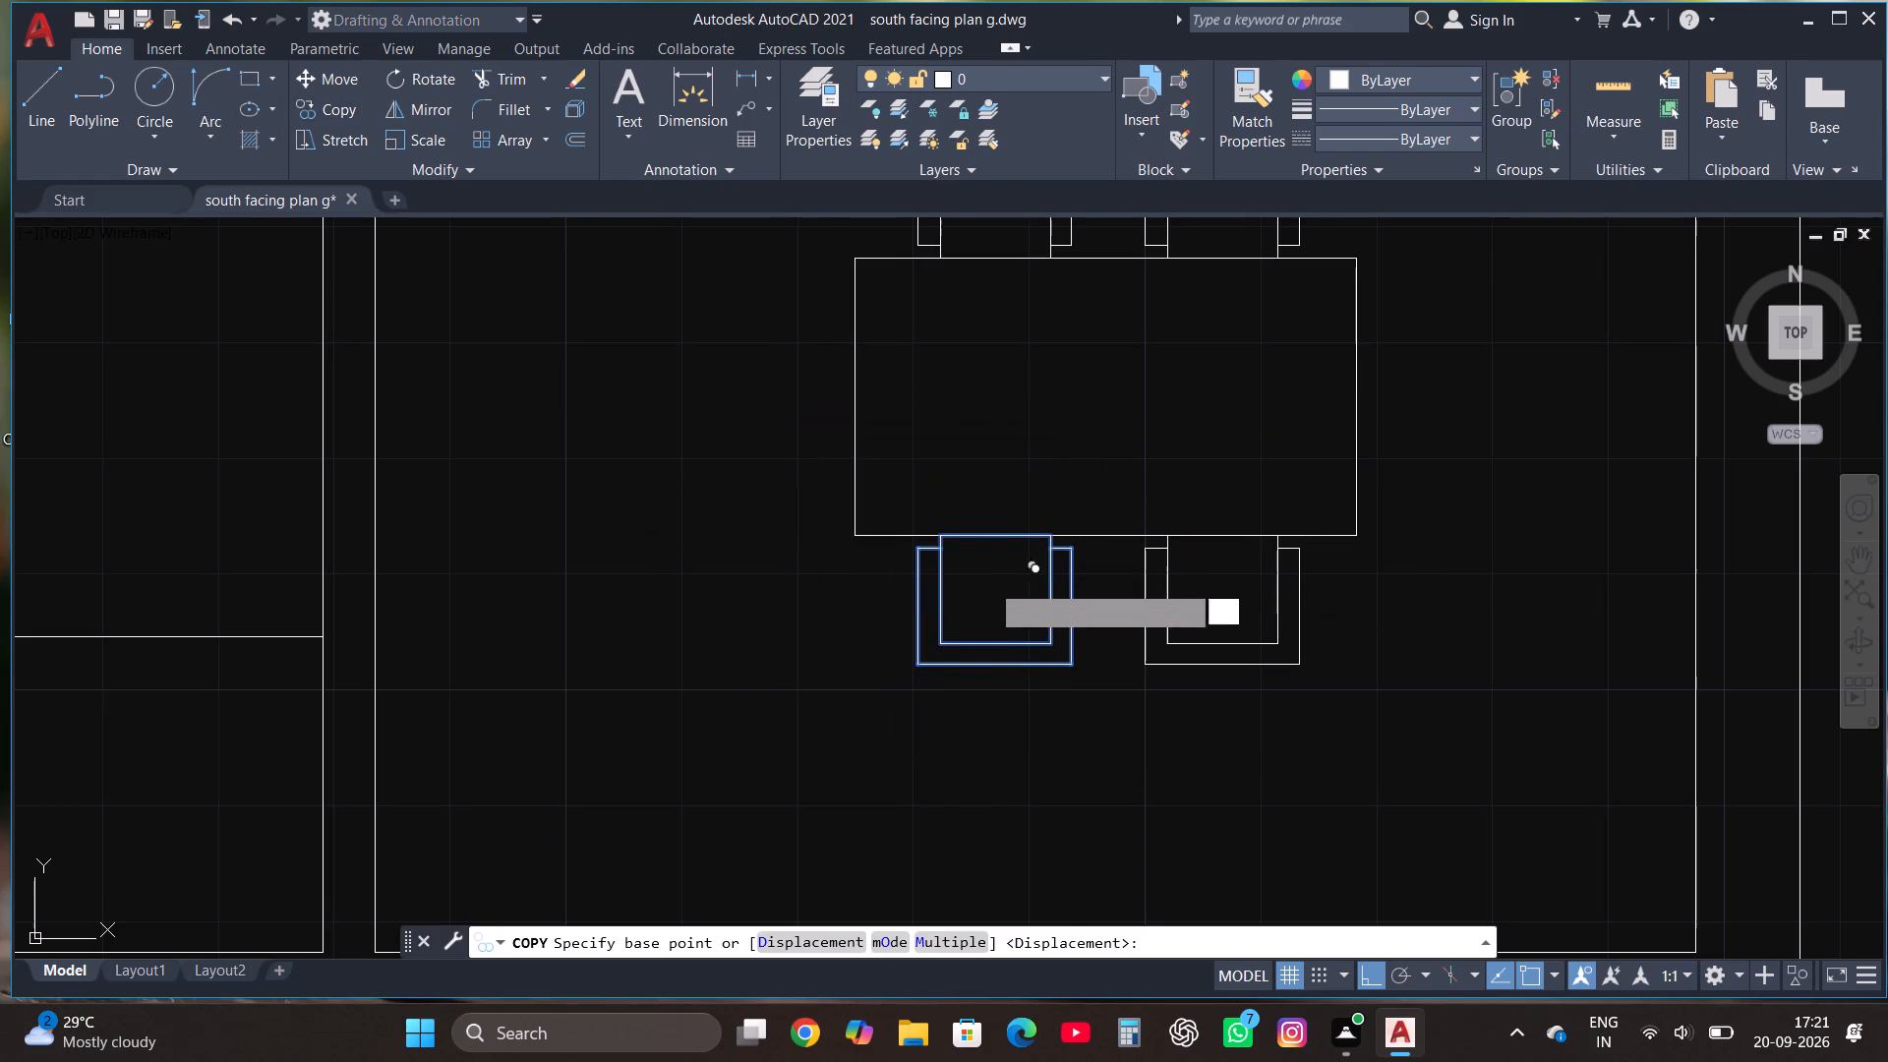
{"action": "left_click", "coordinate": [565, 715]}
Rotate the copied chair 270° so its open side faces east toward the table.
{"action": "left_click", "coordinate": [414, 695]}
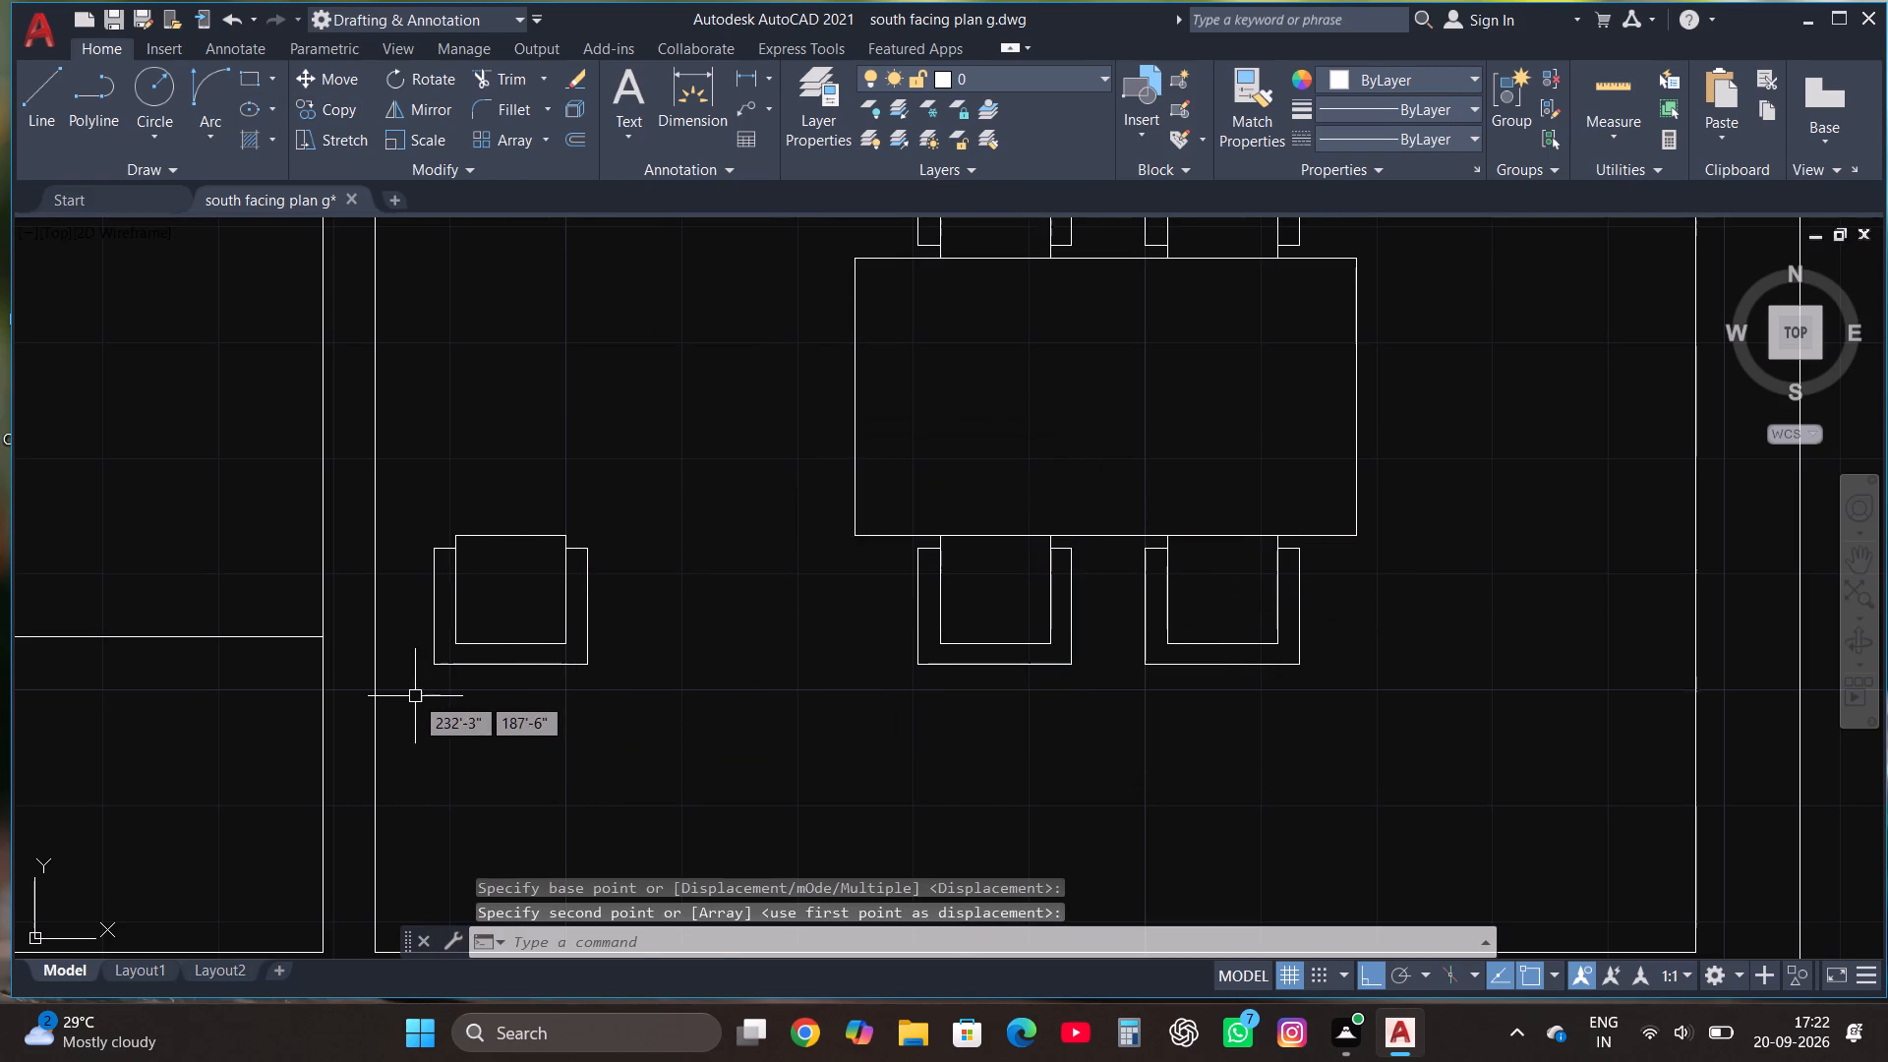
{"action": "left_click", "coordinate": [642, 435]}
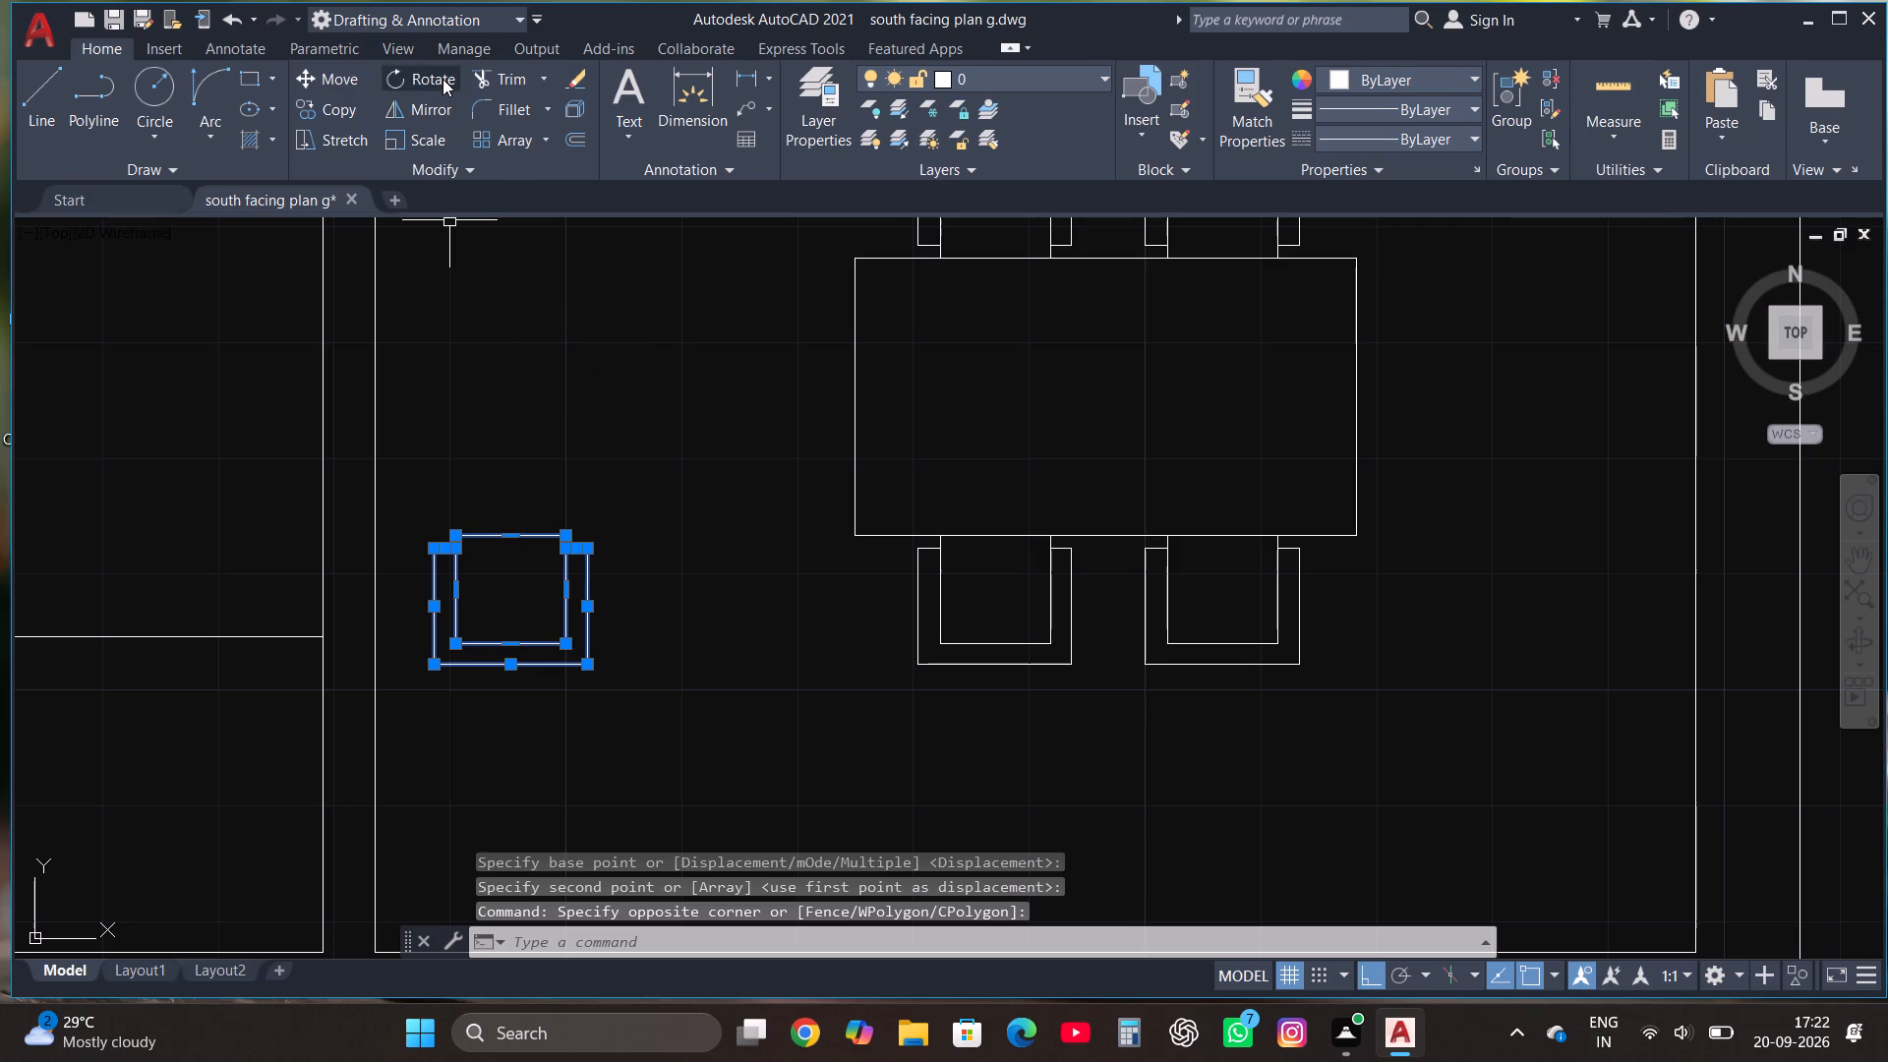
{"action": "left_click", "coordinate": [442, 79]}
{"action": "left_click", "coordinate": [544, 557]}
{"action": "left_click", "coordinate": [534, 743]}
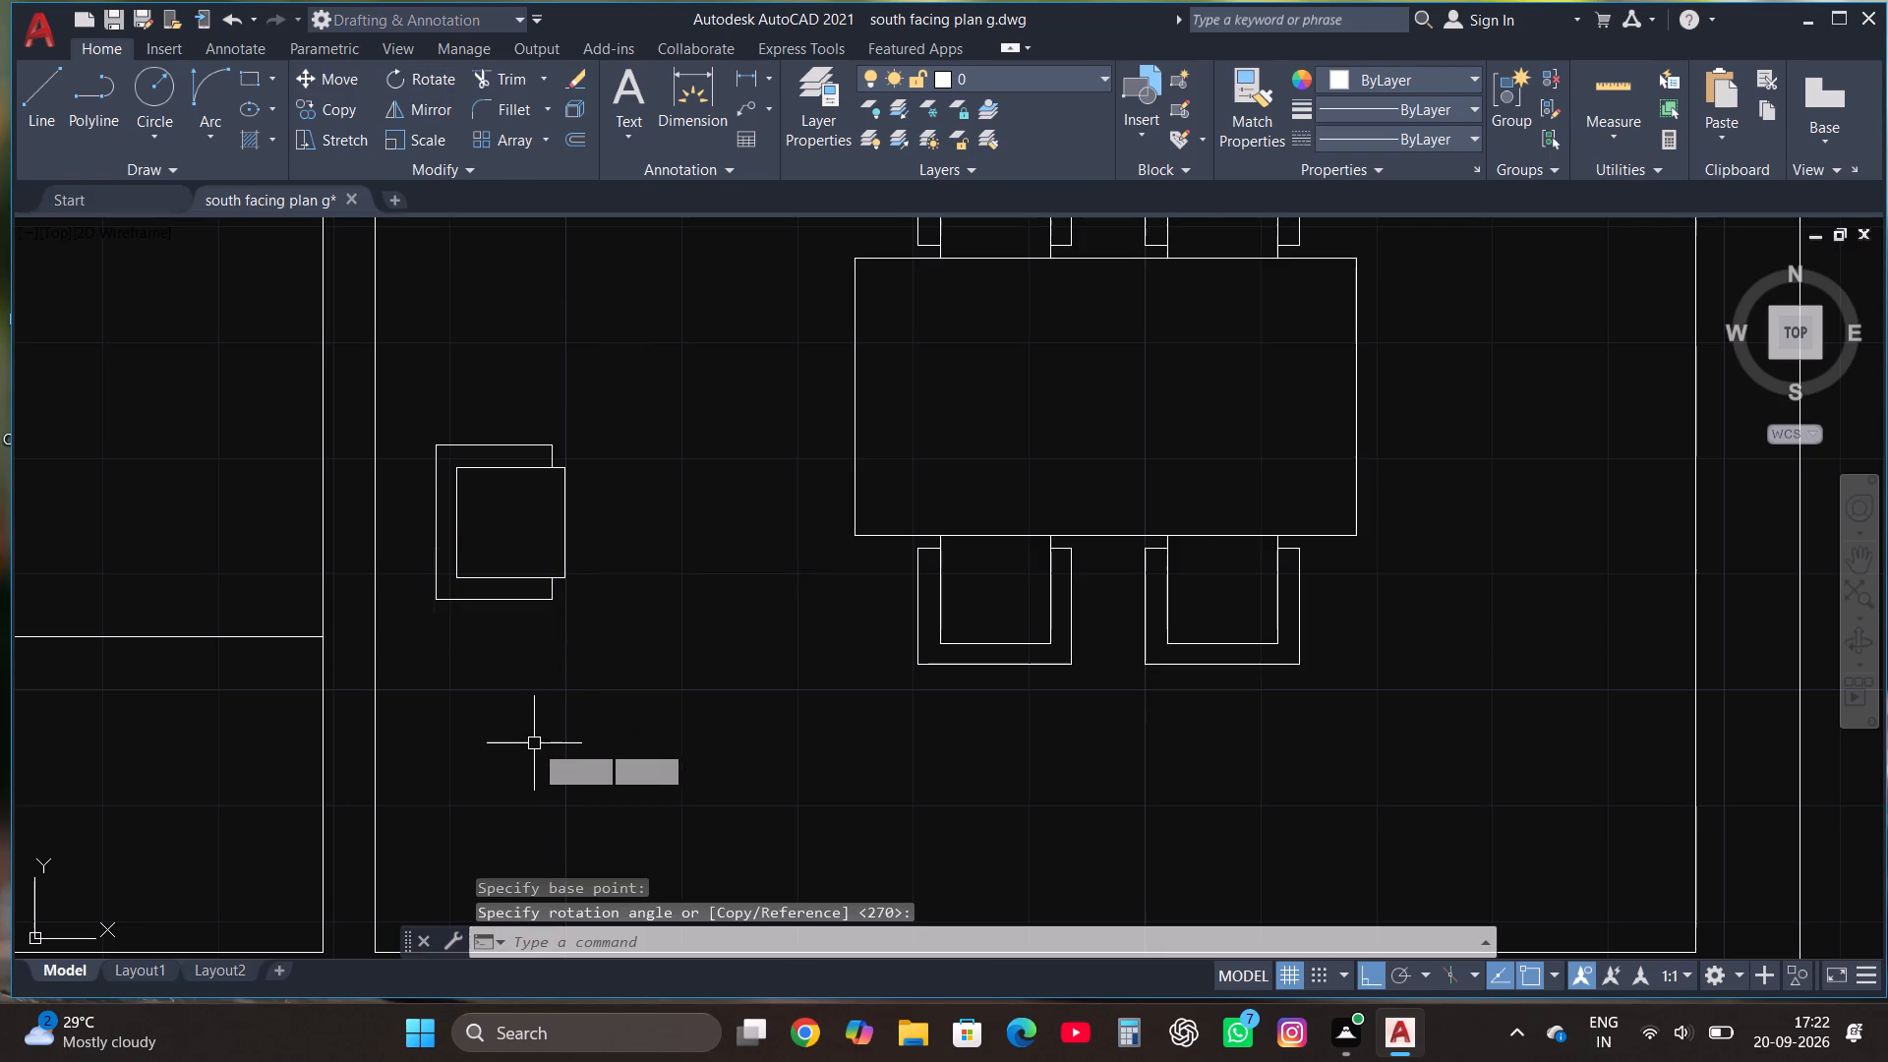
Mirror the rotated chair across a vertical line just east of its seat, keeping the original.
{"action": "left_click", "coordinate": [413, 655]}
{"action": "left_click", "coordinate": [559, 383]}
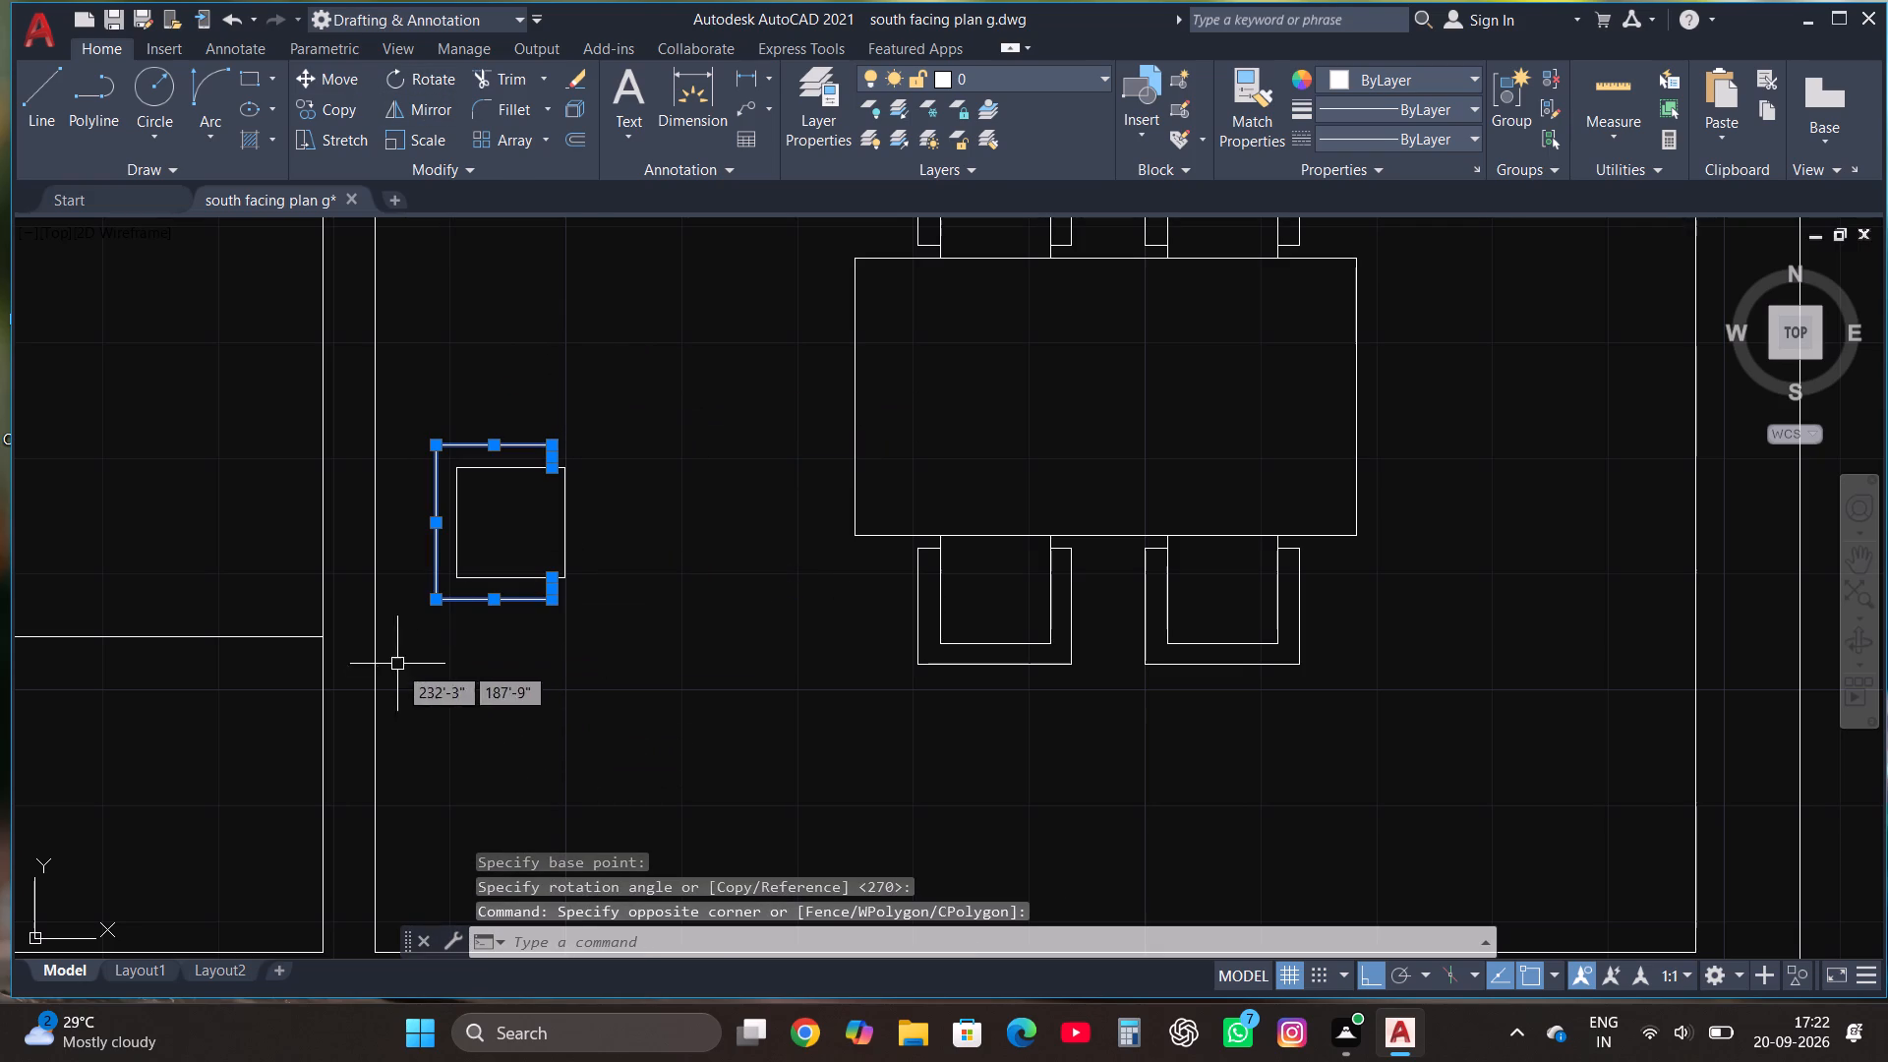
{"action": "left_click_drag", "start_coordinate": [390, 670], "coordinate": [396, 657]}
{"action": "left_click", "coordinate": [618, 370]}
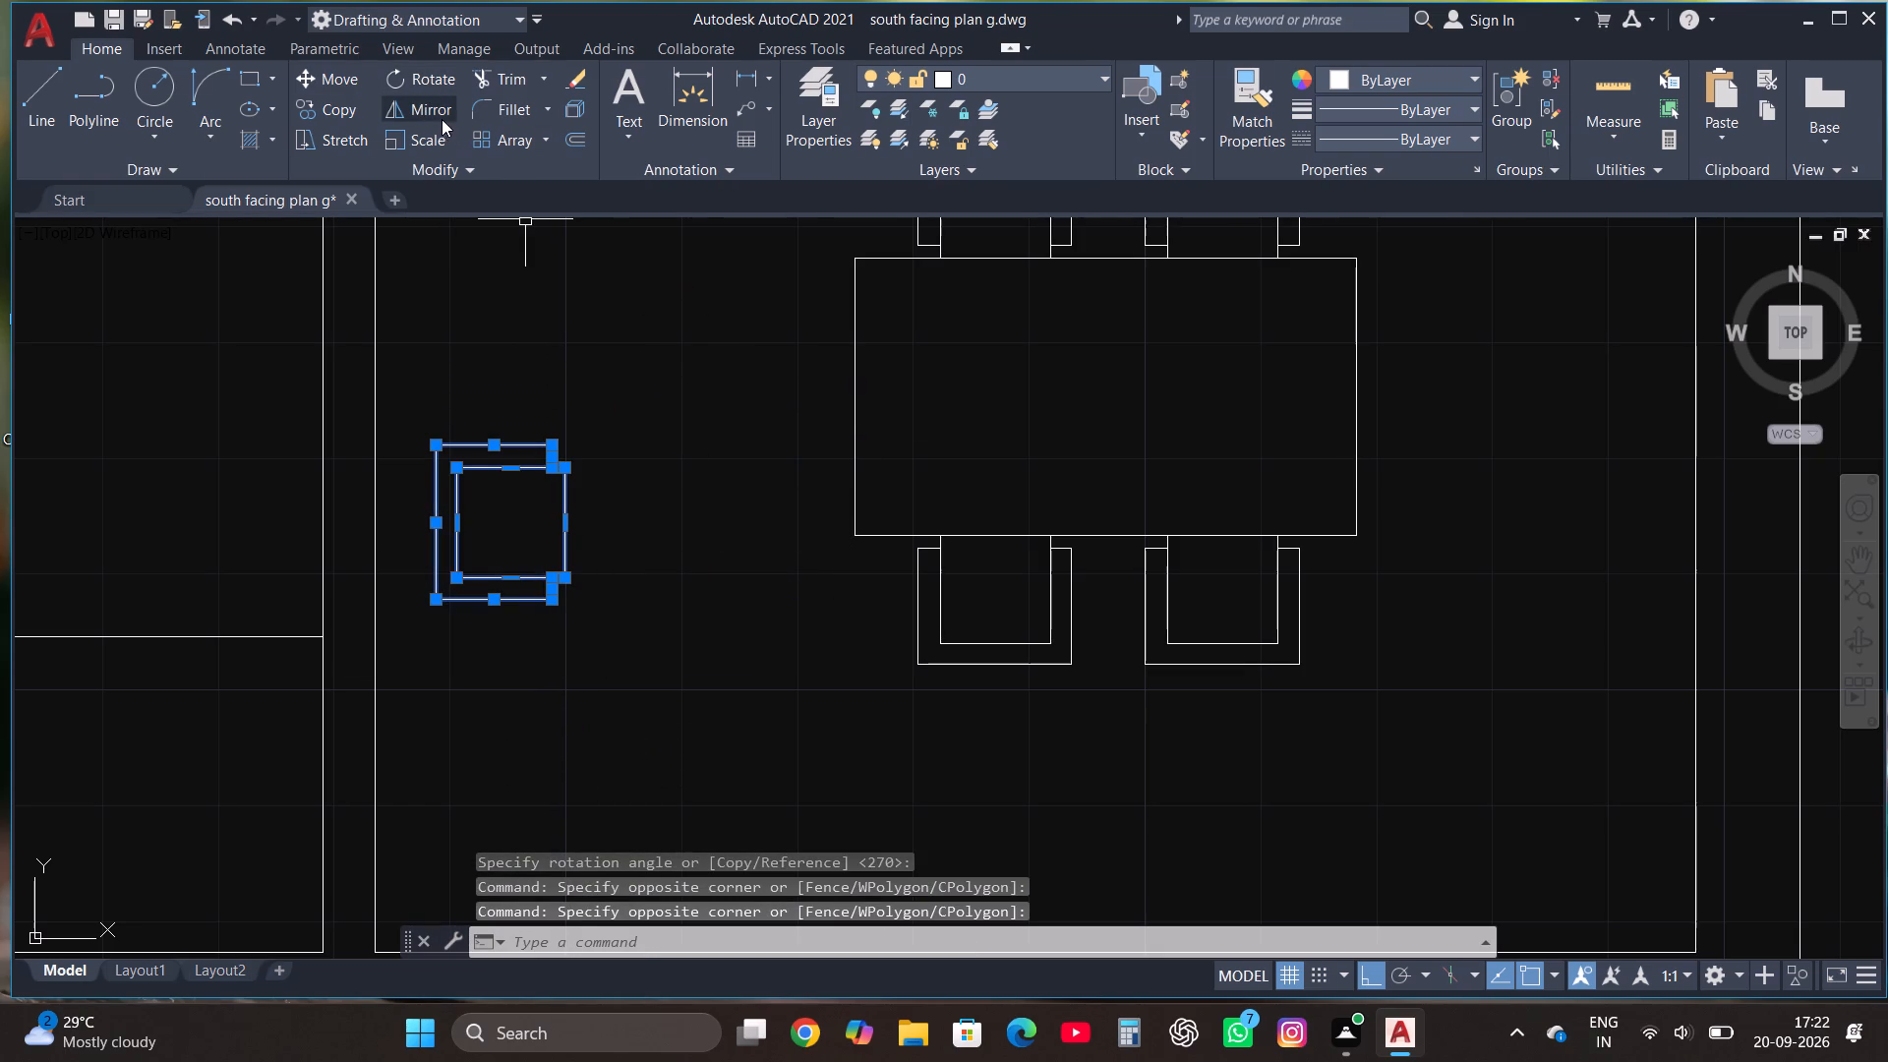
{"action": "left_click", "coordinate": [431, 113]}
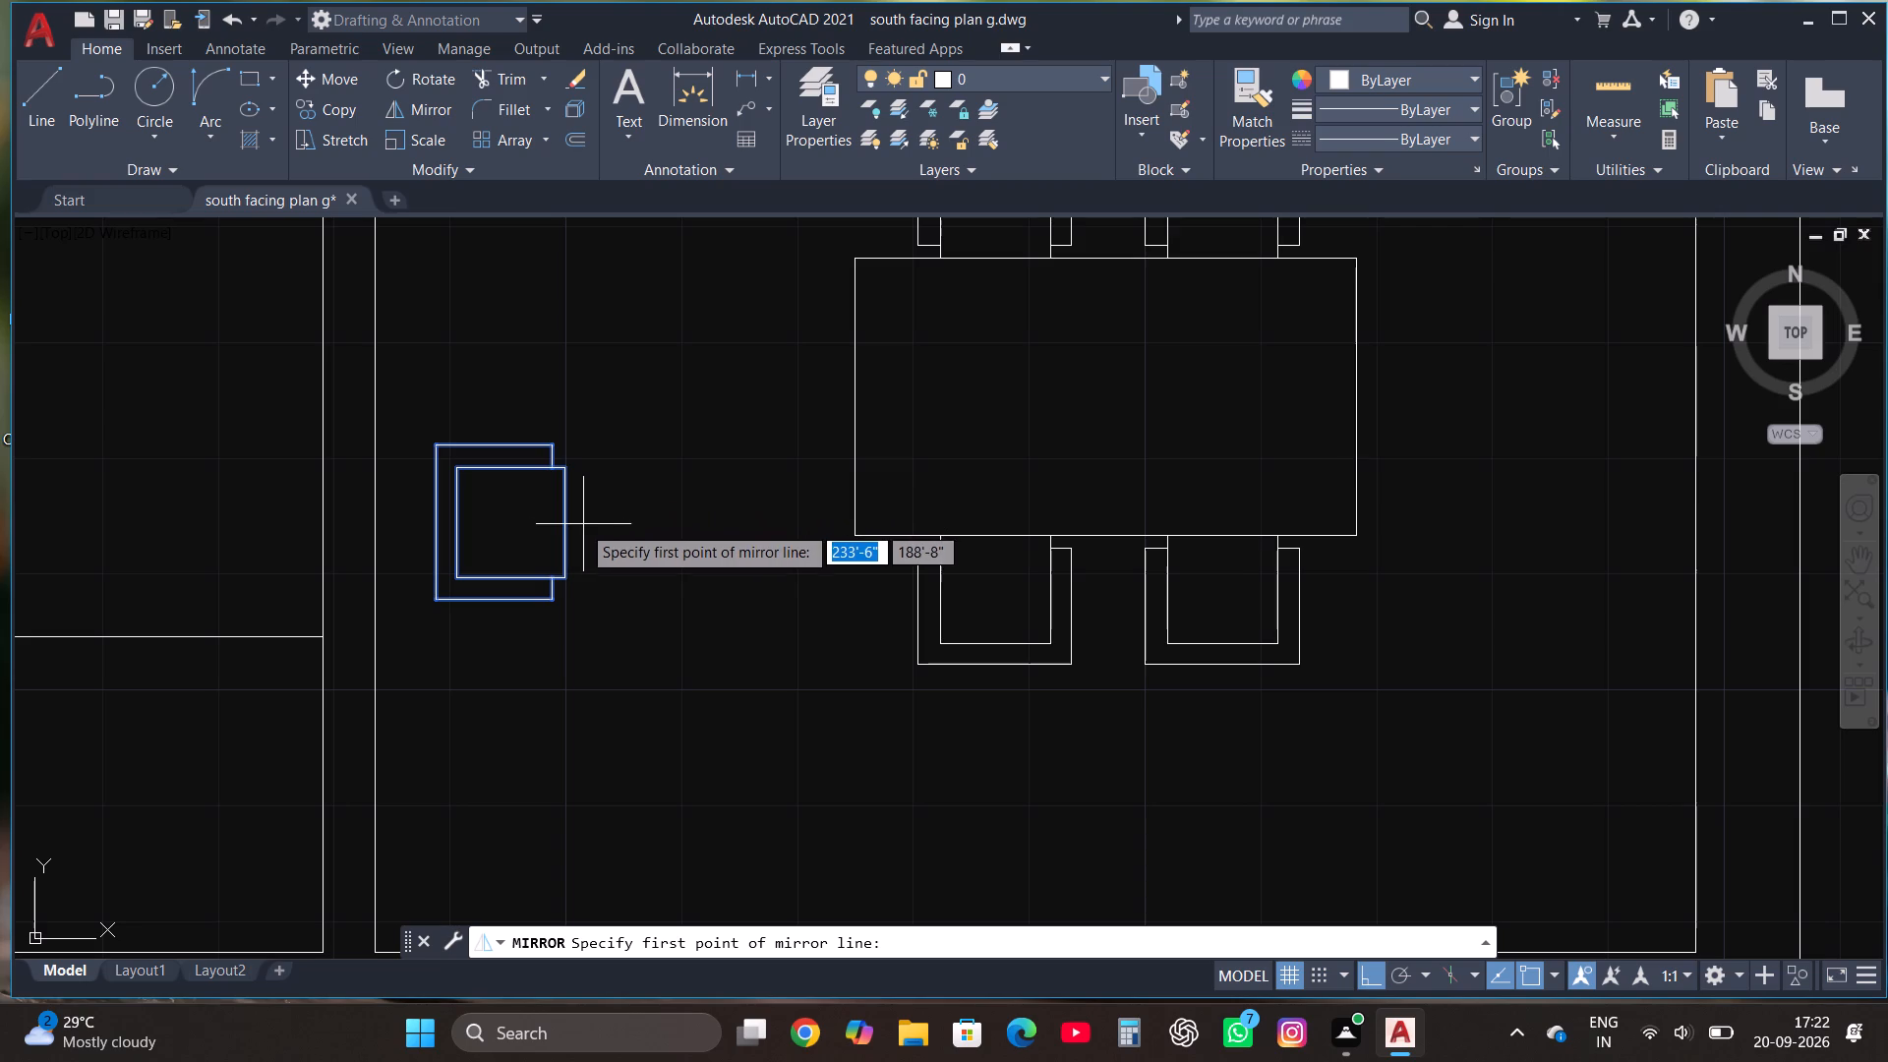
{"action": "left_click", "coordinate": [575, 522]}
{"action": "left_click", "coordinate": [598, 663]}
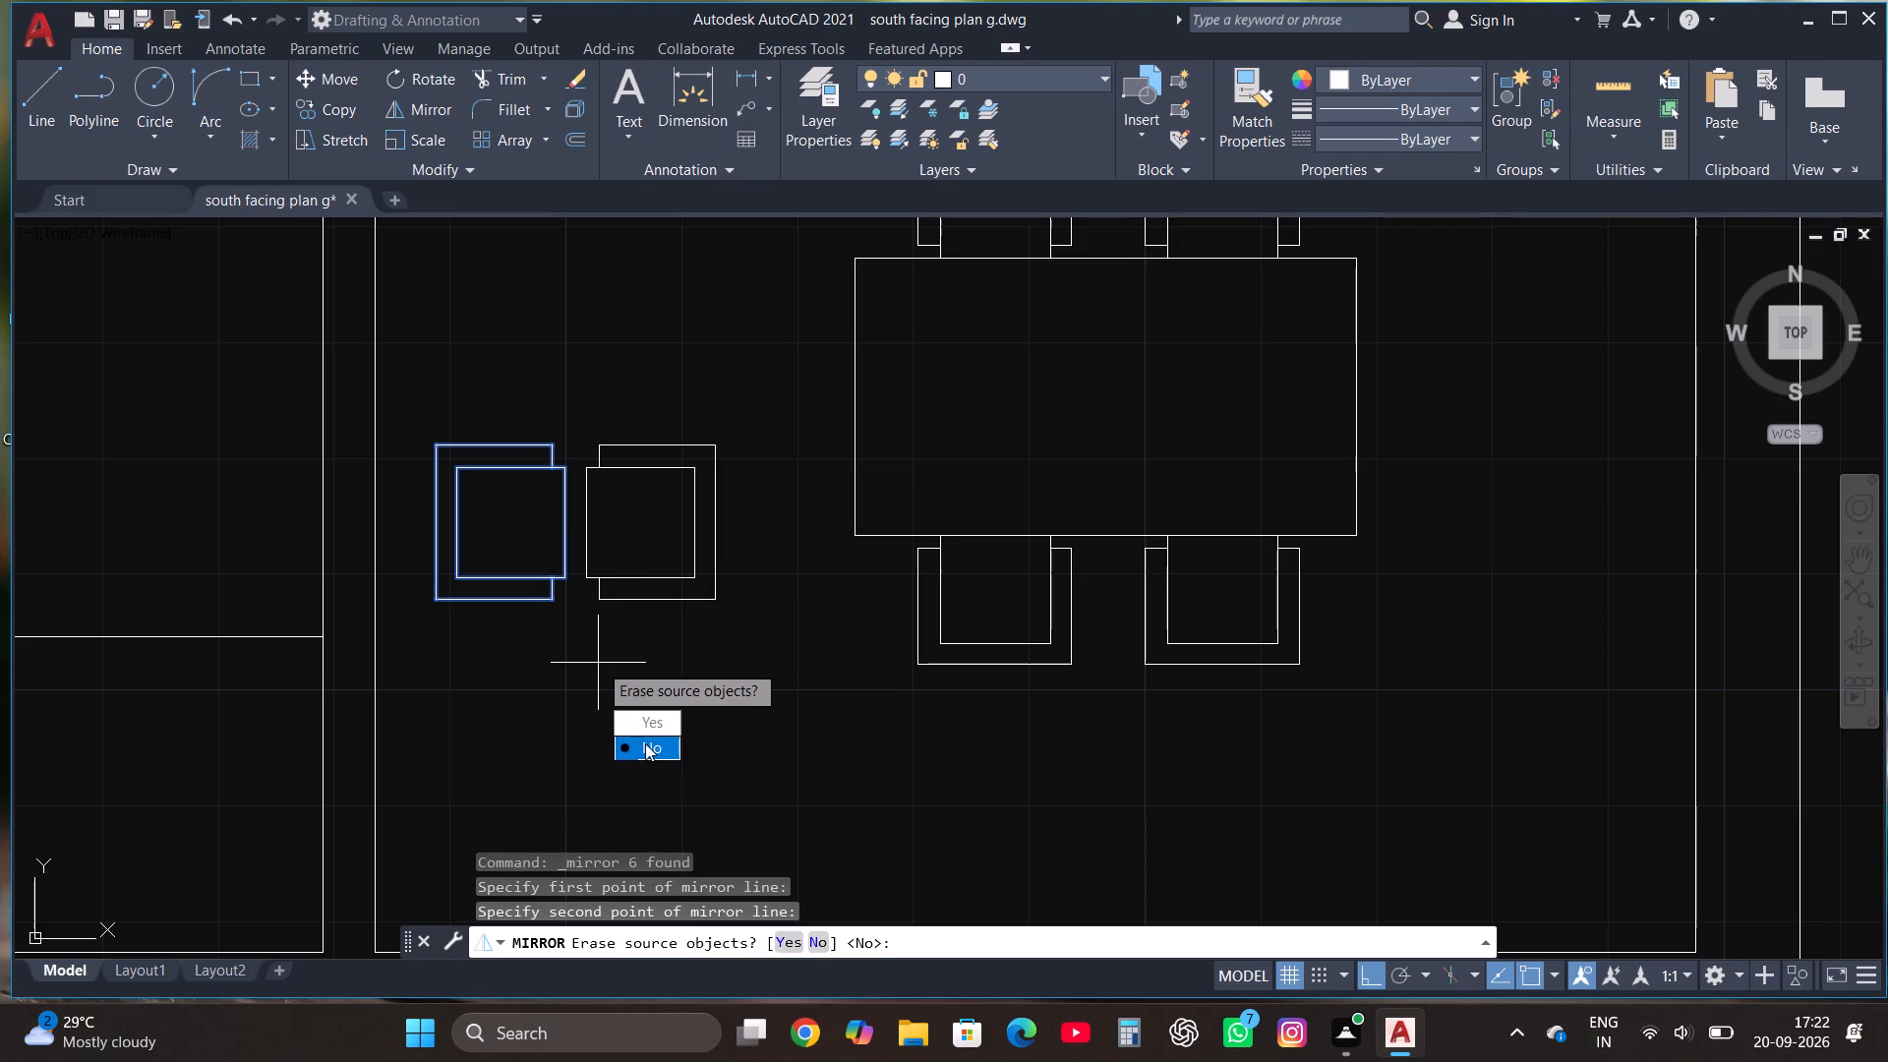
{"action": "left_click_drag", "start_coordinate": [645, 743], "coordinate": [598, 663]}
Move the mirrored chair to the dining table's east edge with Ortho off, placing its seat near the edge's midpoint.
{"action": "left_click", "coordinate": [577, 623]}
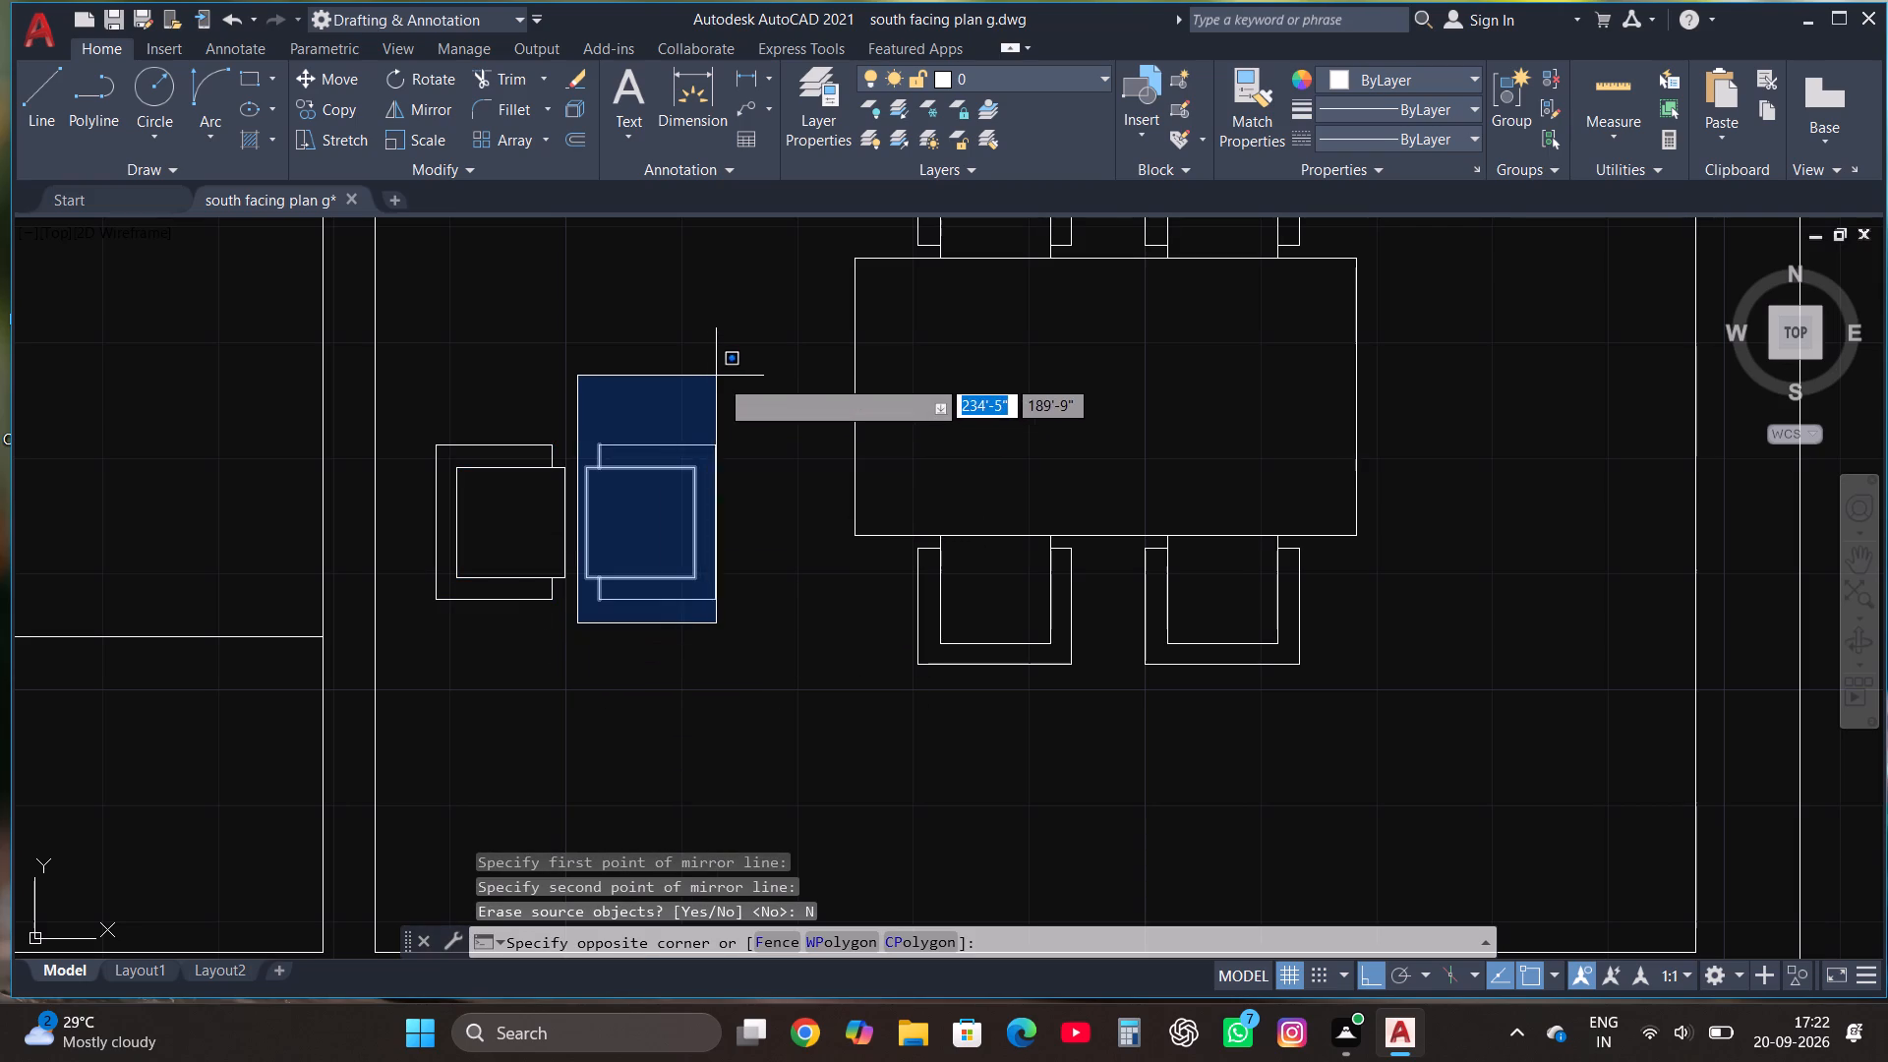
{"action": "left_click", "coordinate": [725, 400]}
{"action": "left_click", "coordinate": [353, 73]}
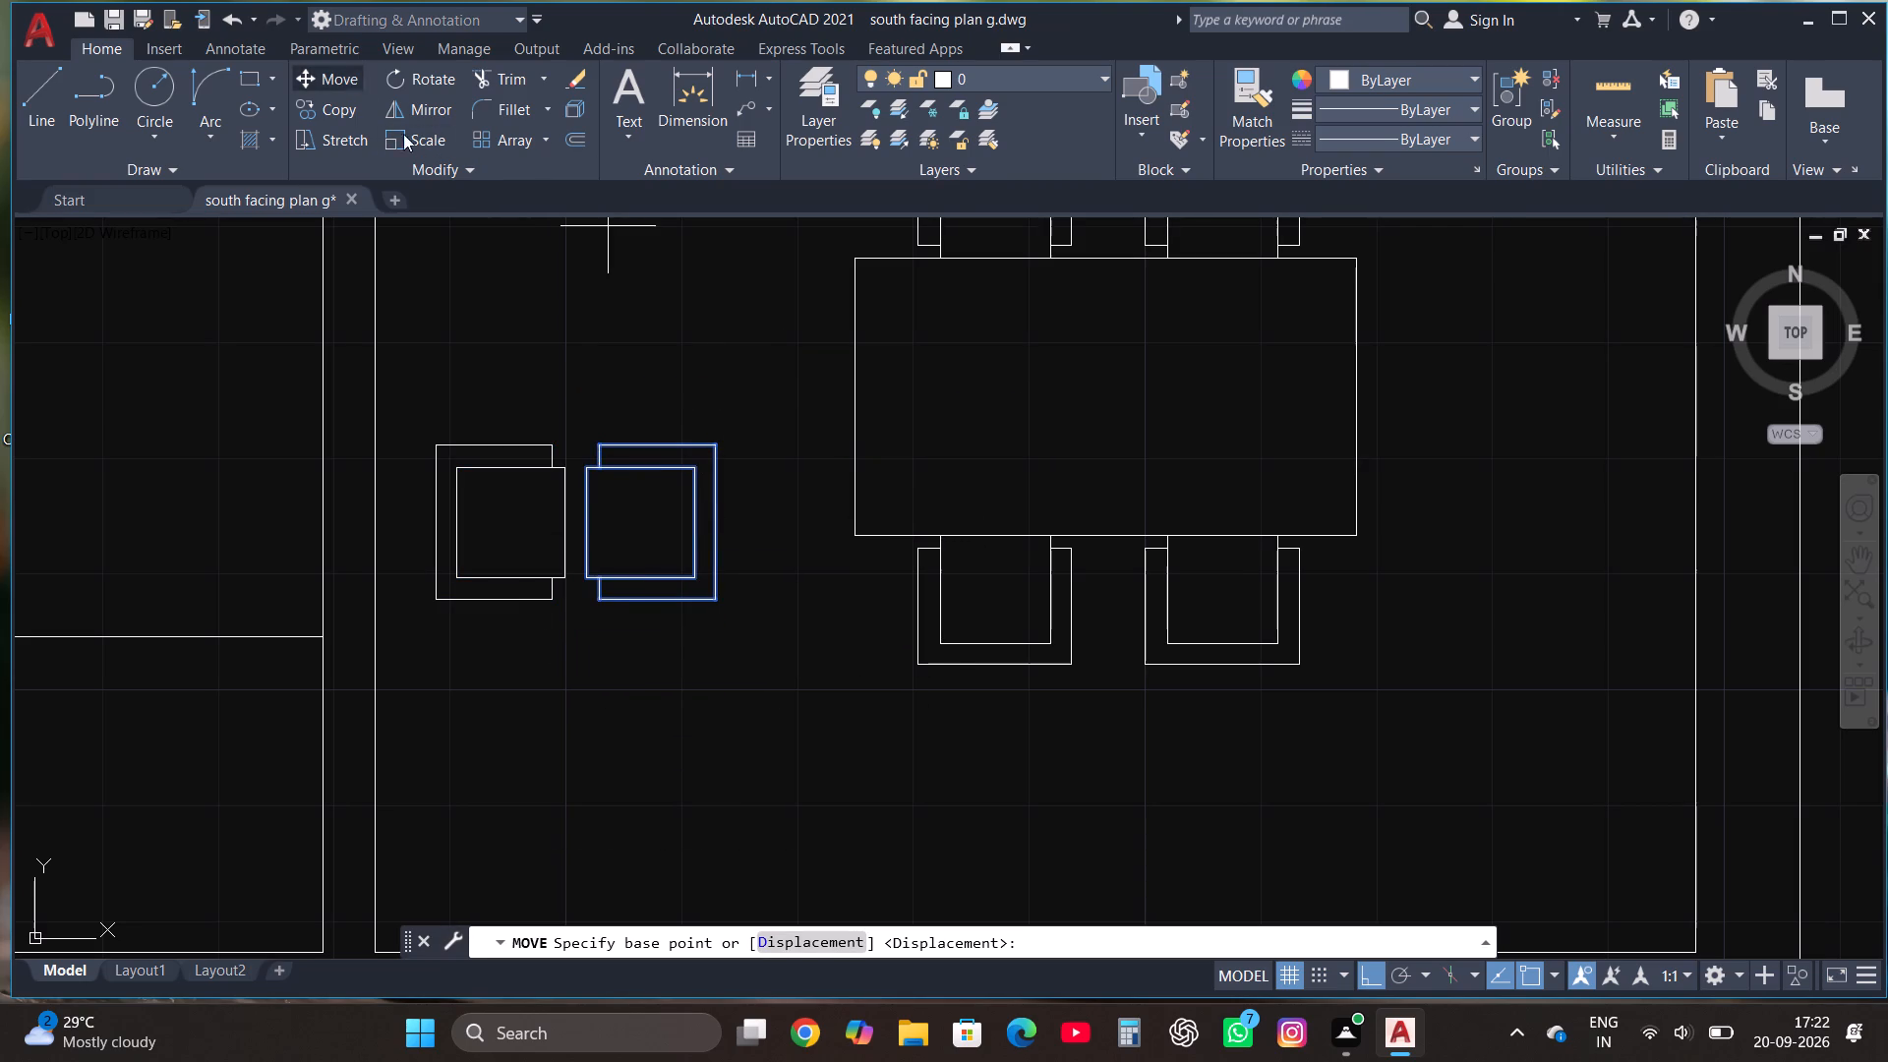
{"action": "left_click", "coordinate": [587, 533]}
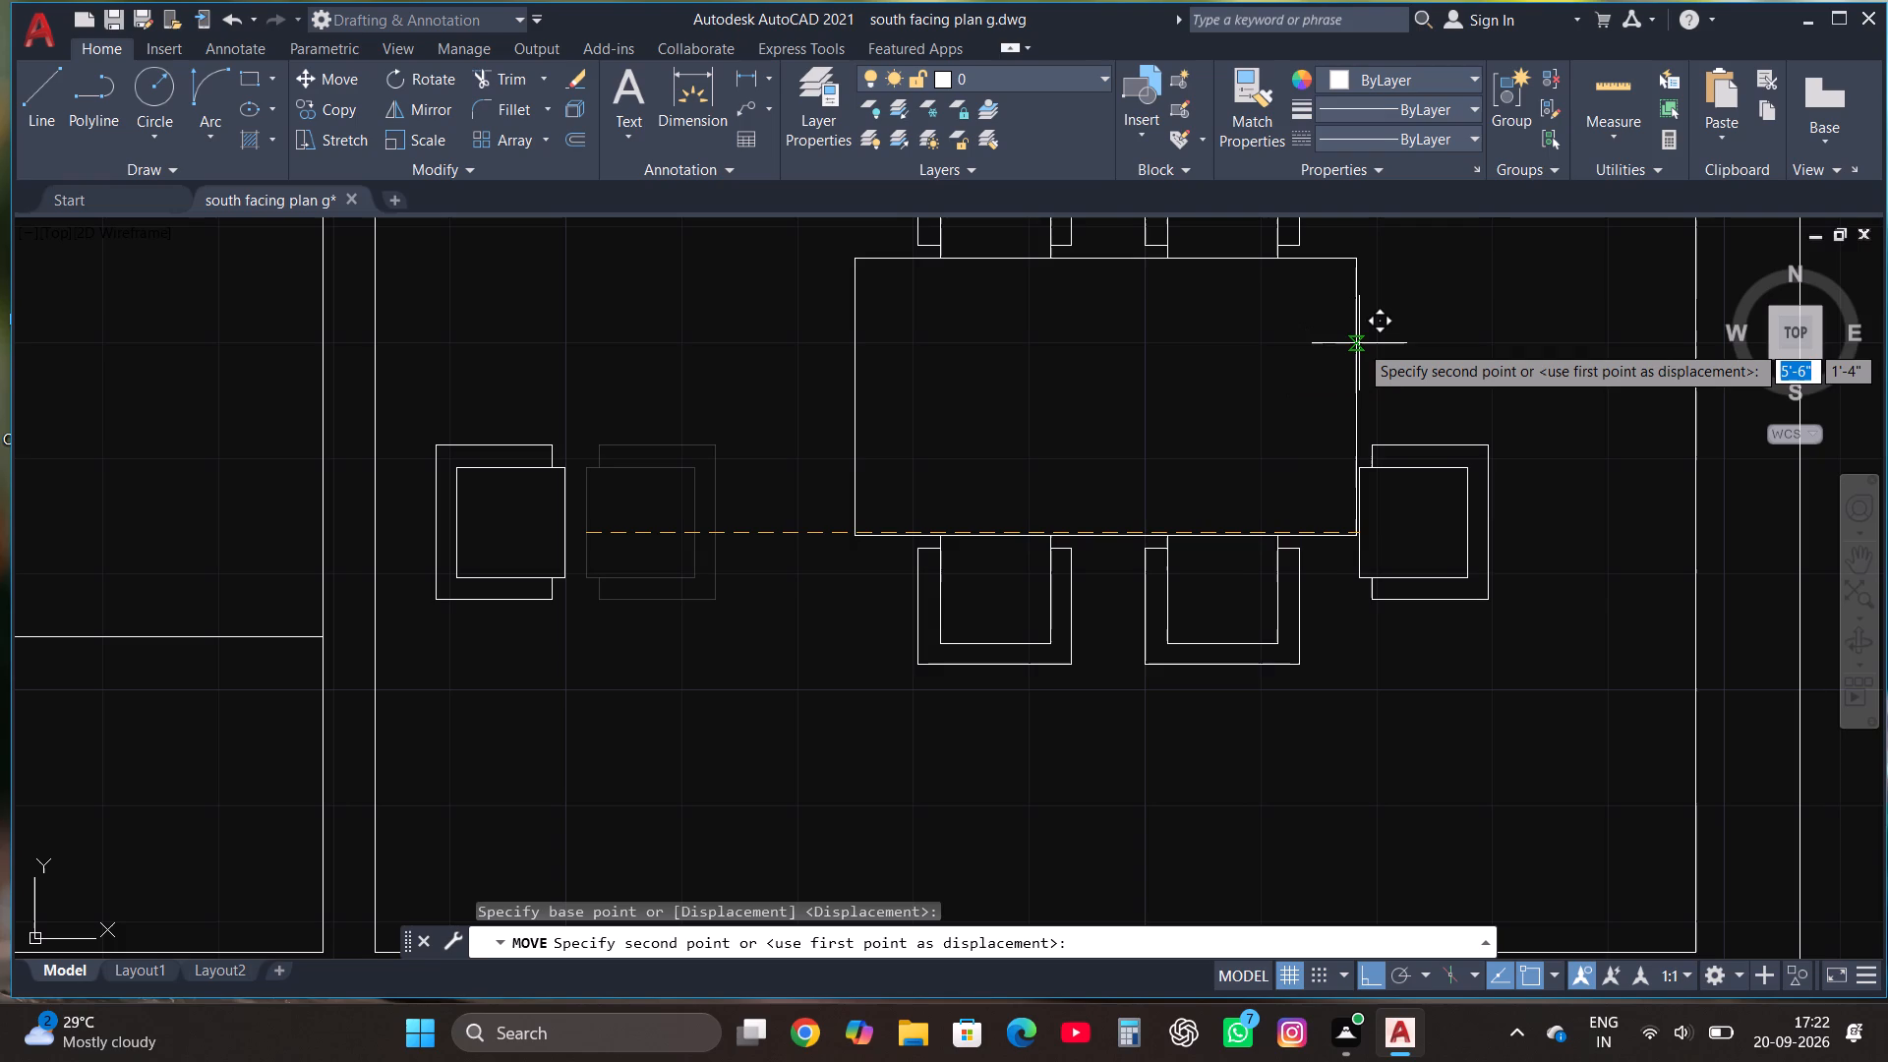
{"action": "key", "text": "F8"}
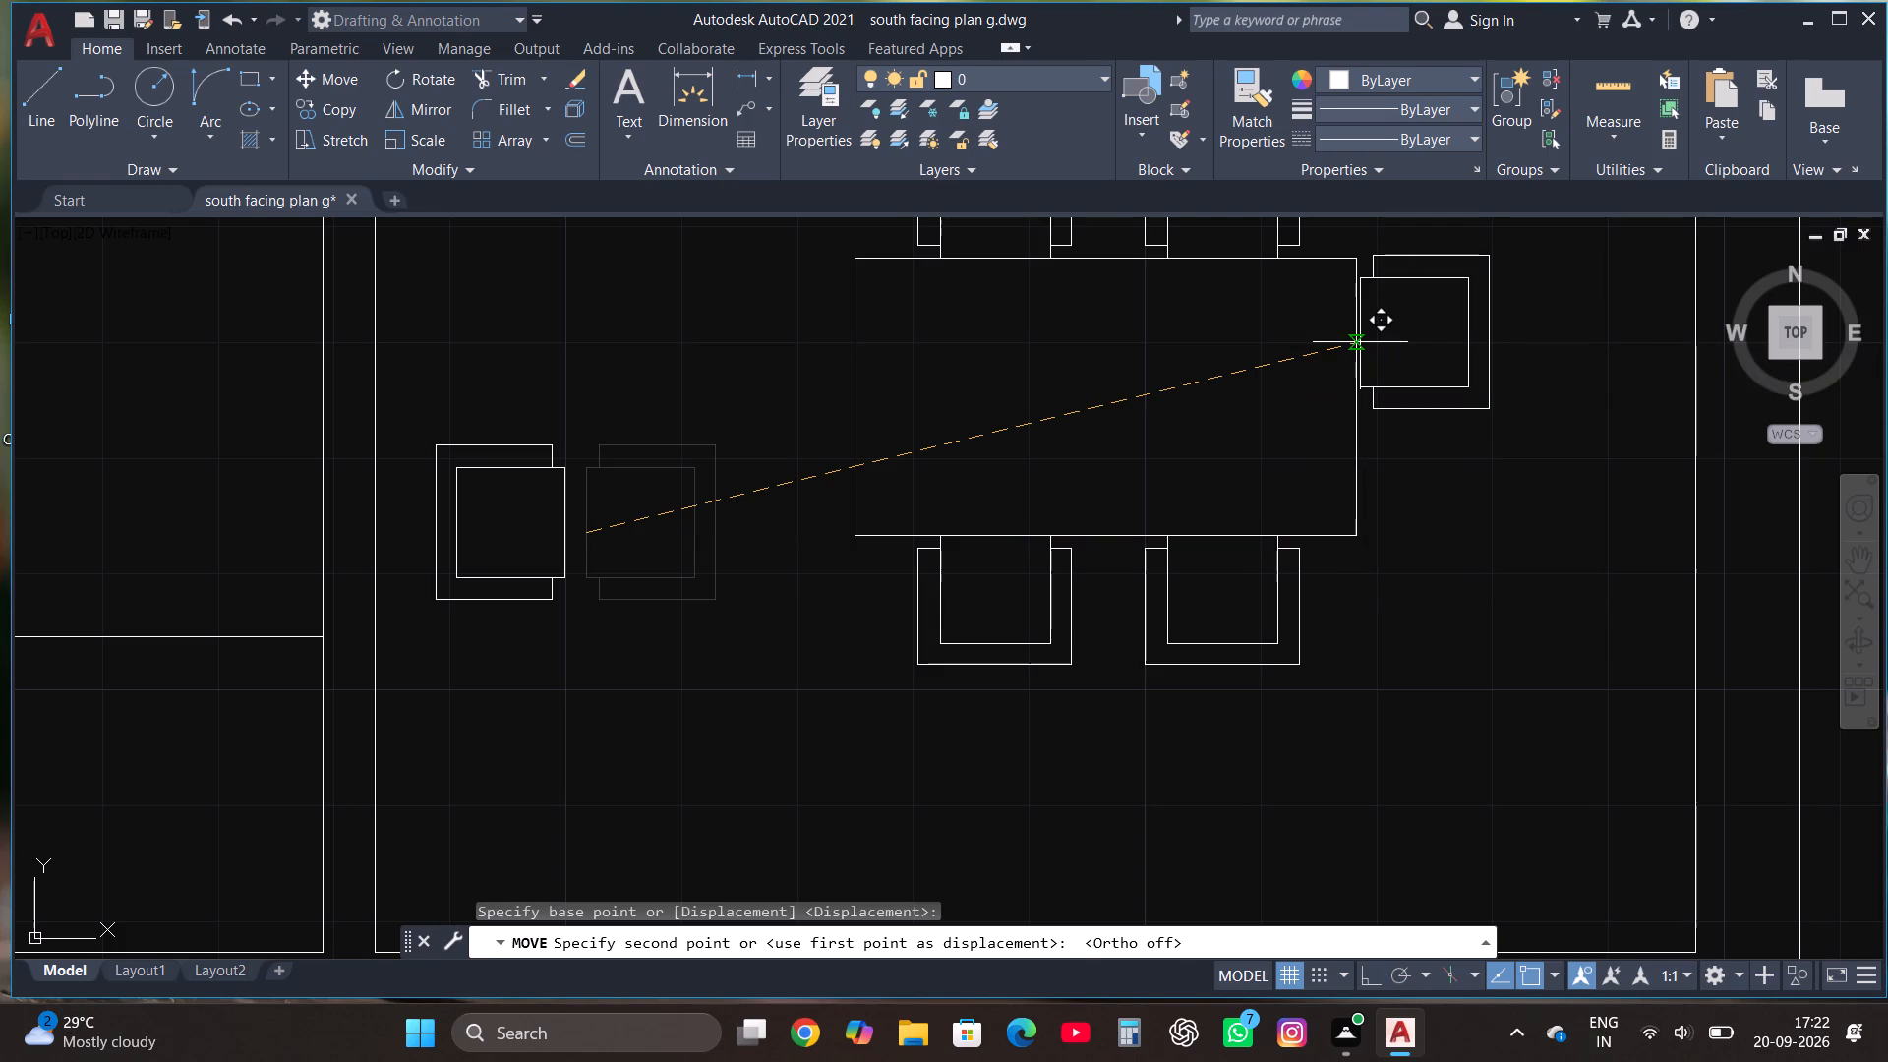
{"action": "left_click", "coordinate": [1362, 398]}
Move the remaining loose chair so its seat meets the dining table's west edge near the middle.
{"action": "scroll", "coordinate": [1361, 555], "scroll_direction": "down", "scroll_amount": 2}
{"action": "scroll", "coordinate": [960, 576], "scroll_direction": "up", "scroll_amount": 1}
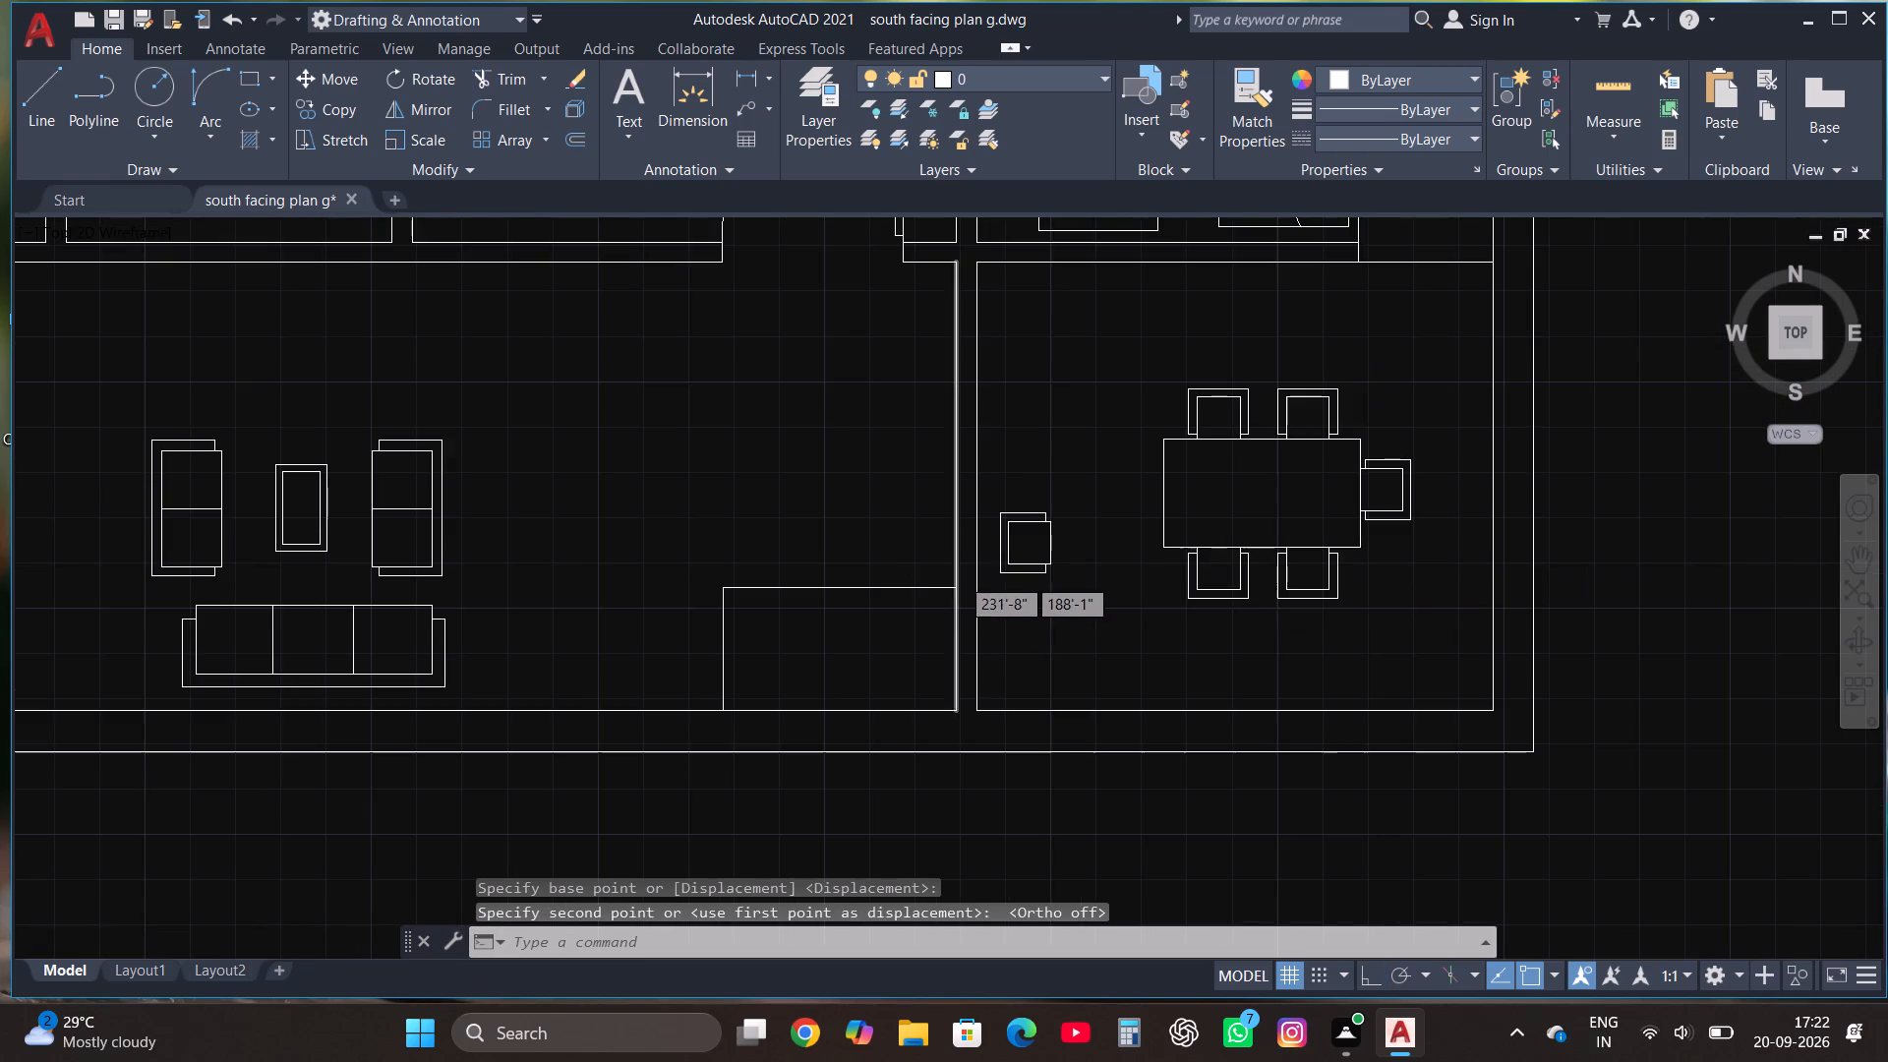
{"action": "left_click", "coordinate": [1019, 619]}
{"action": "left_click", "coordinate": [1168, 402]}
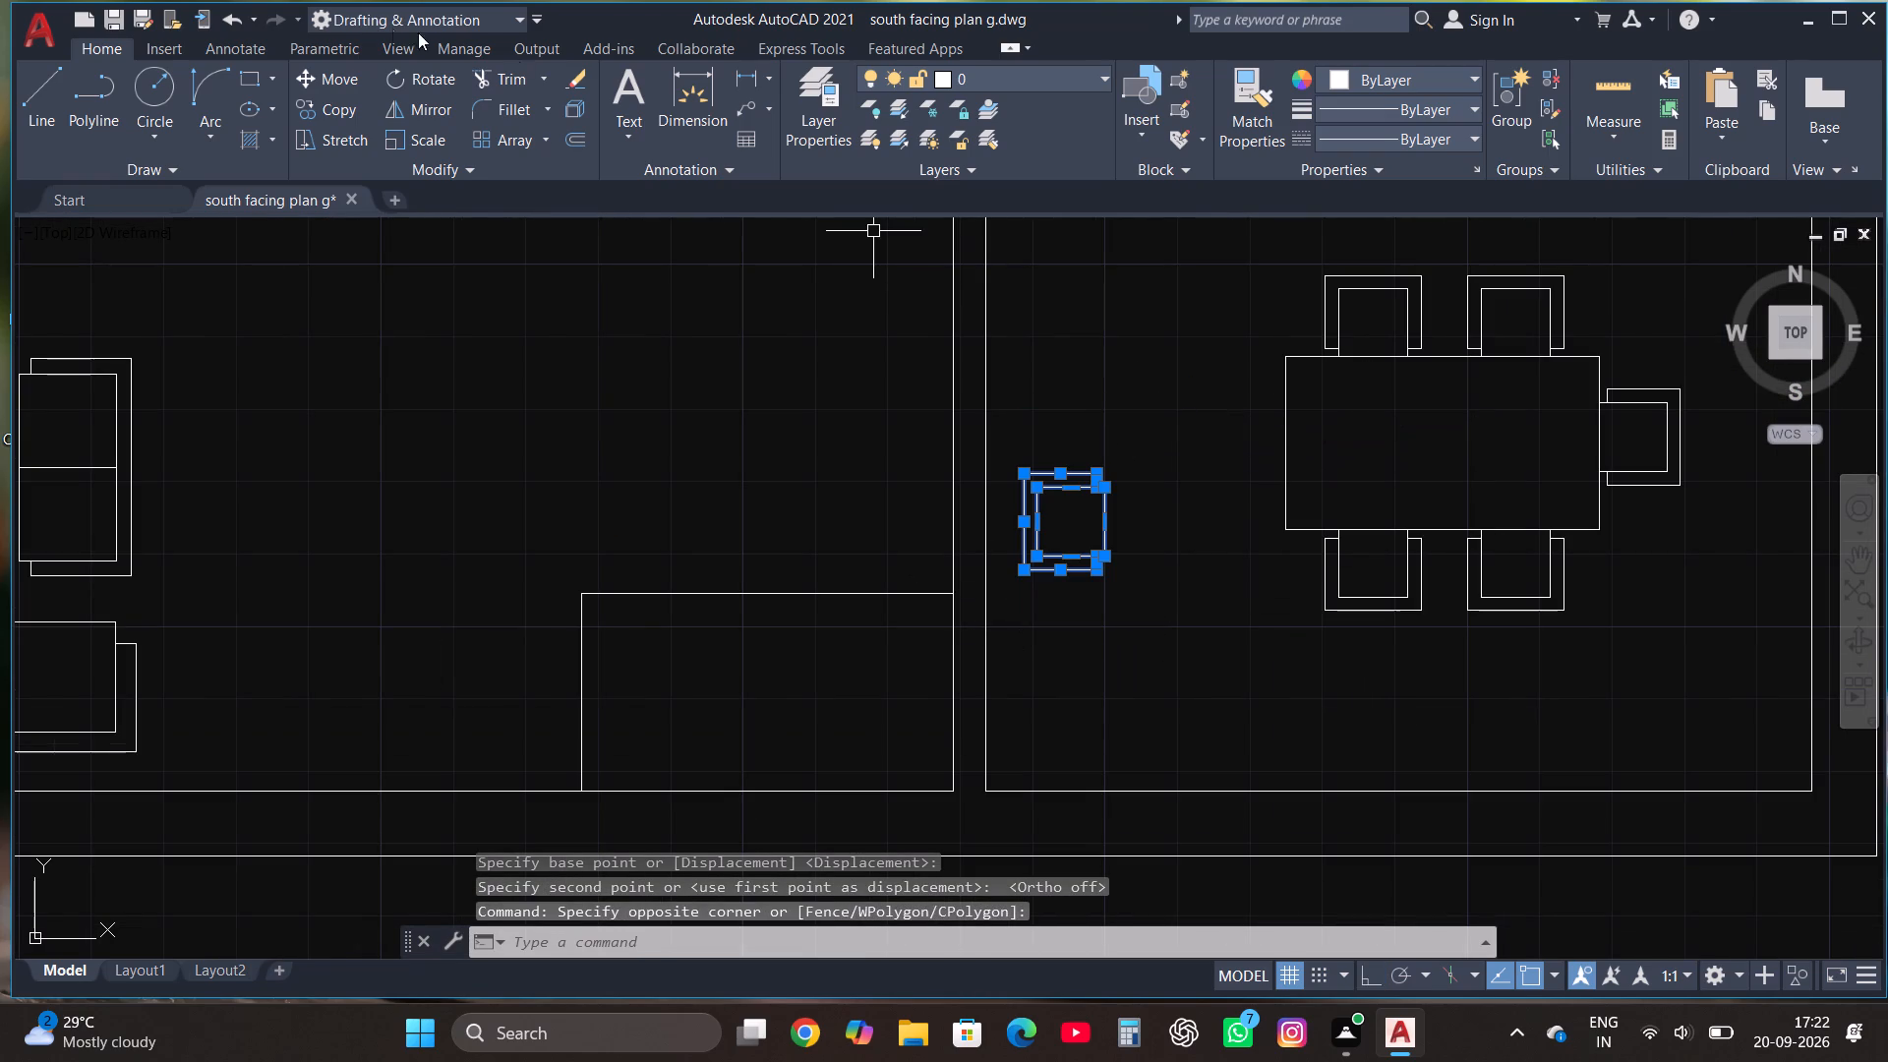
{"action": "left_click", "coordinate": [350, 69]}
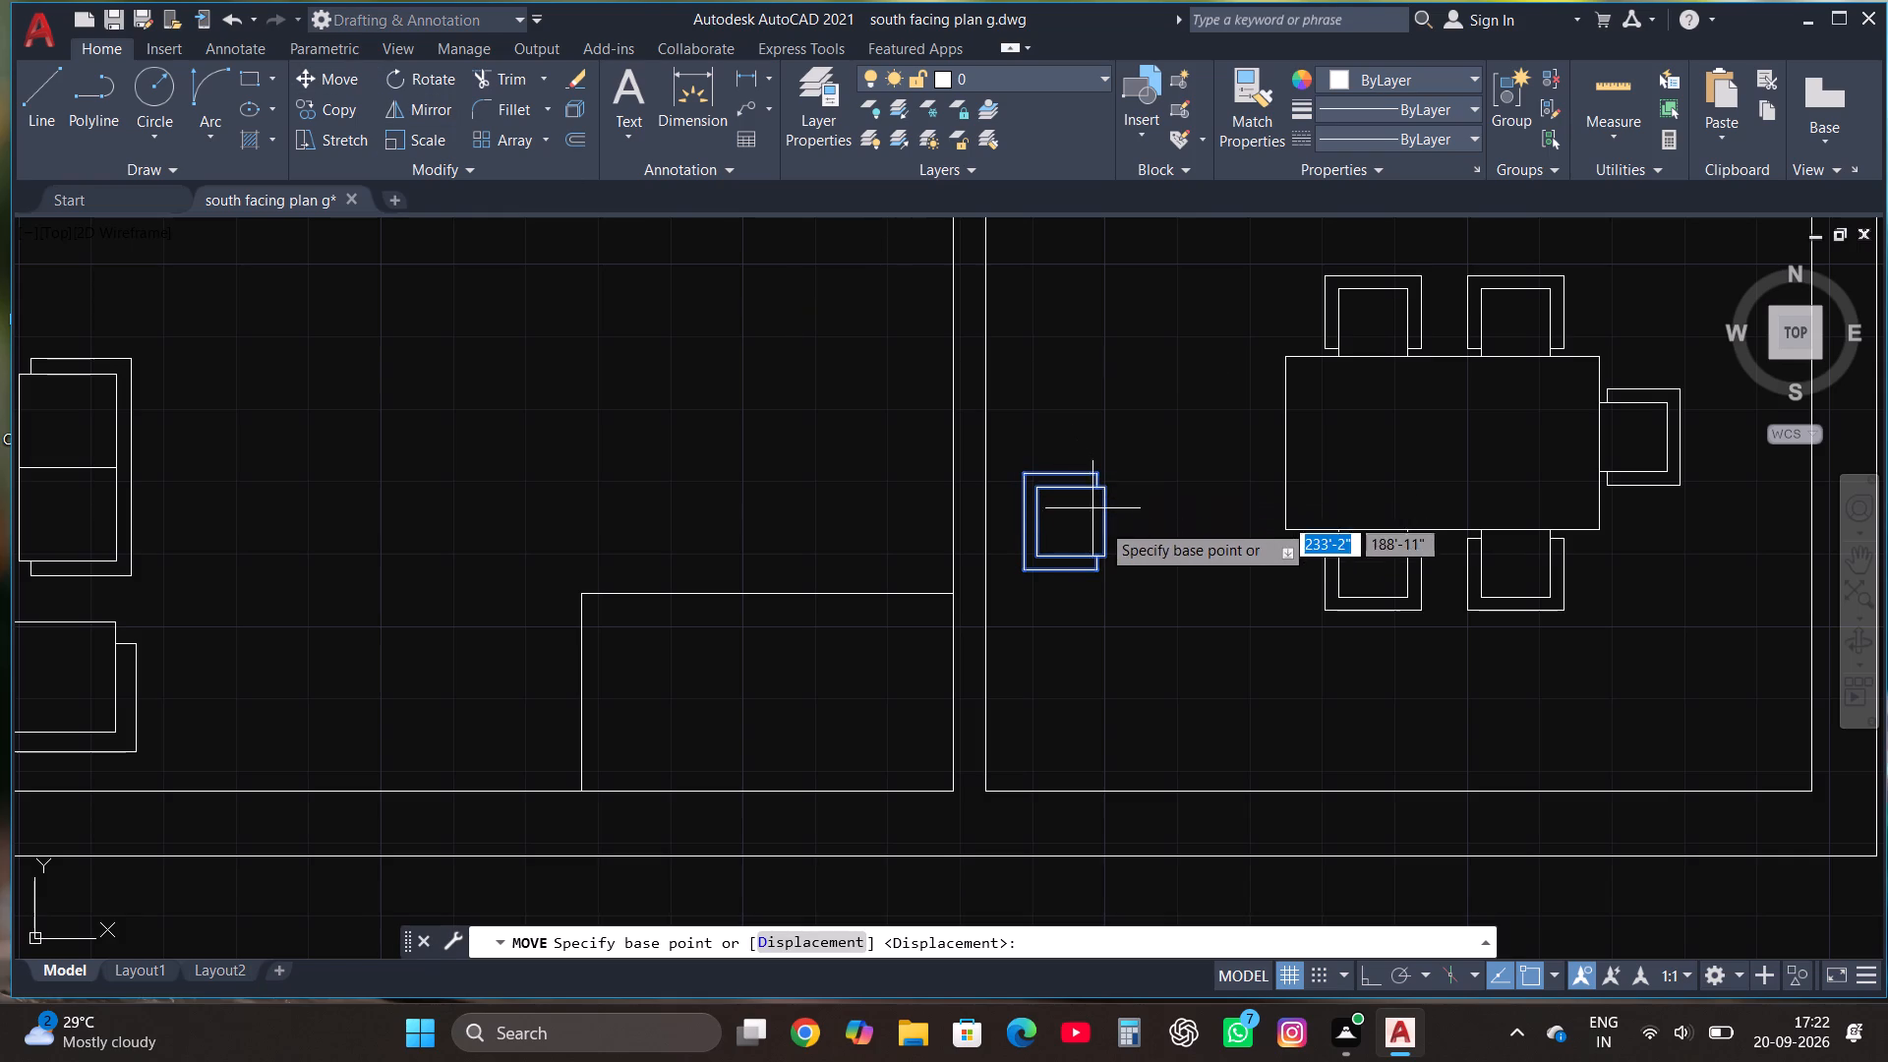
{"action": "left_click", "coordinate": [1101, 522]}
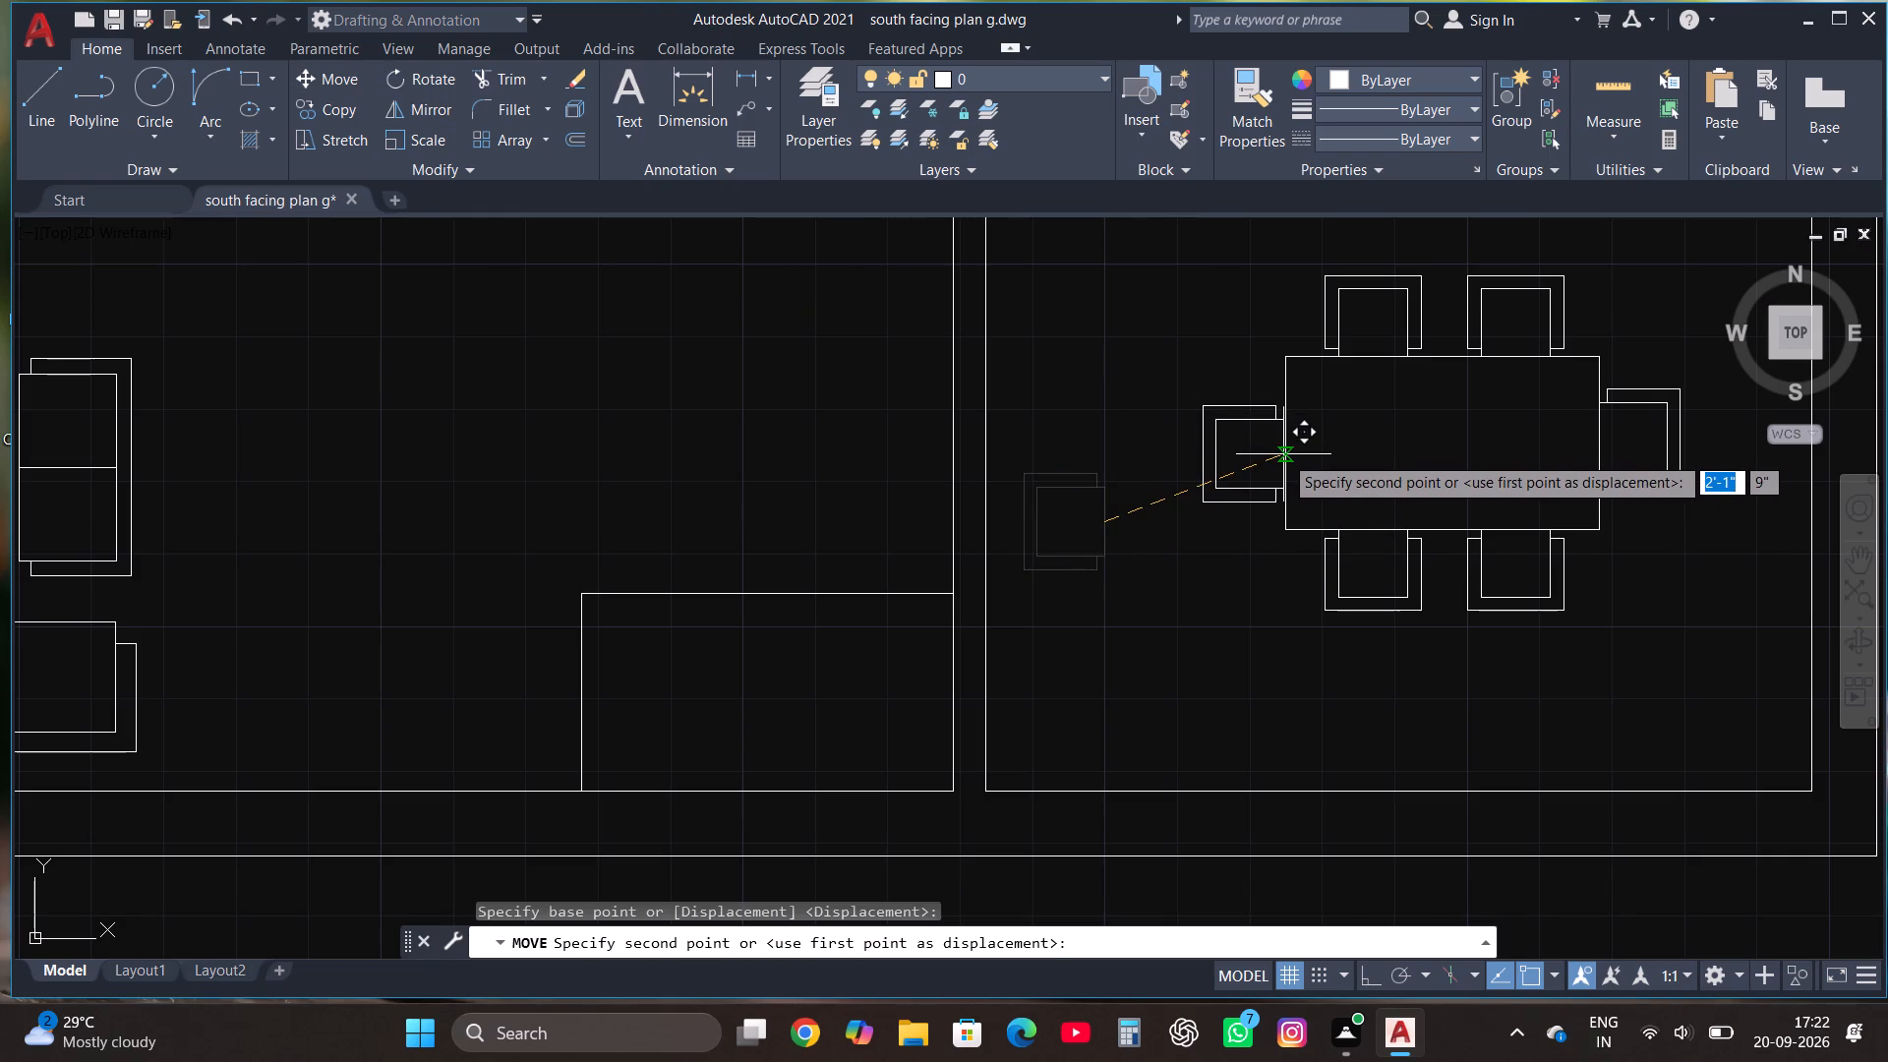
{"action": "left_click", "coordinate": [1286, 440]}
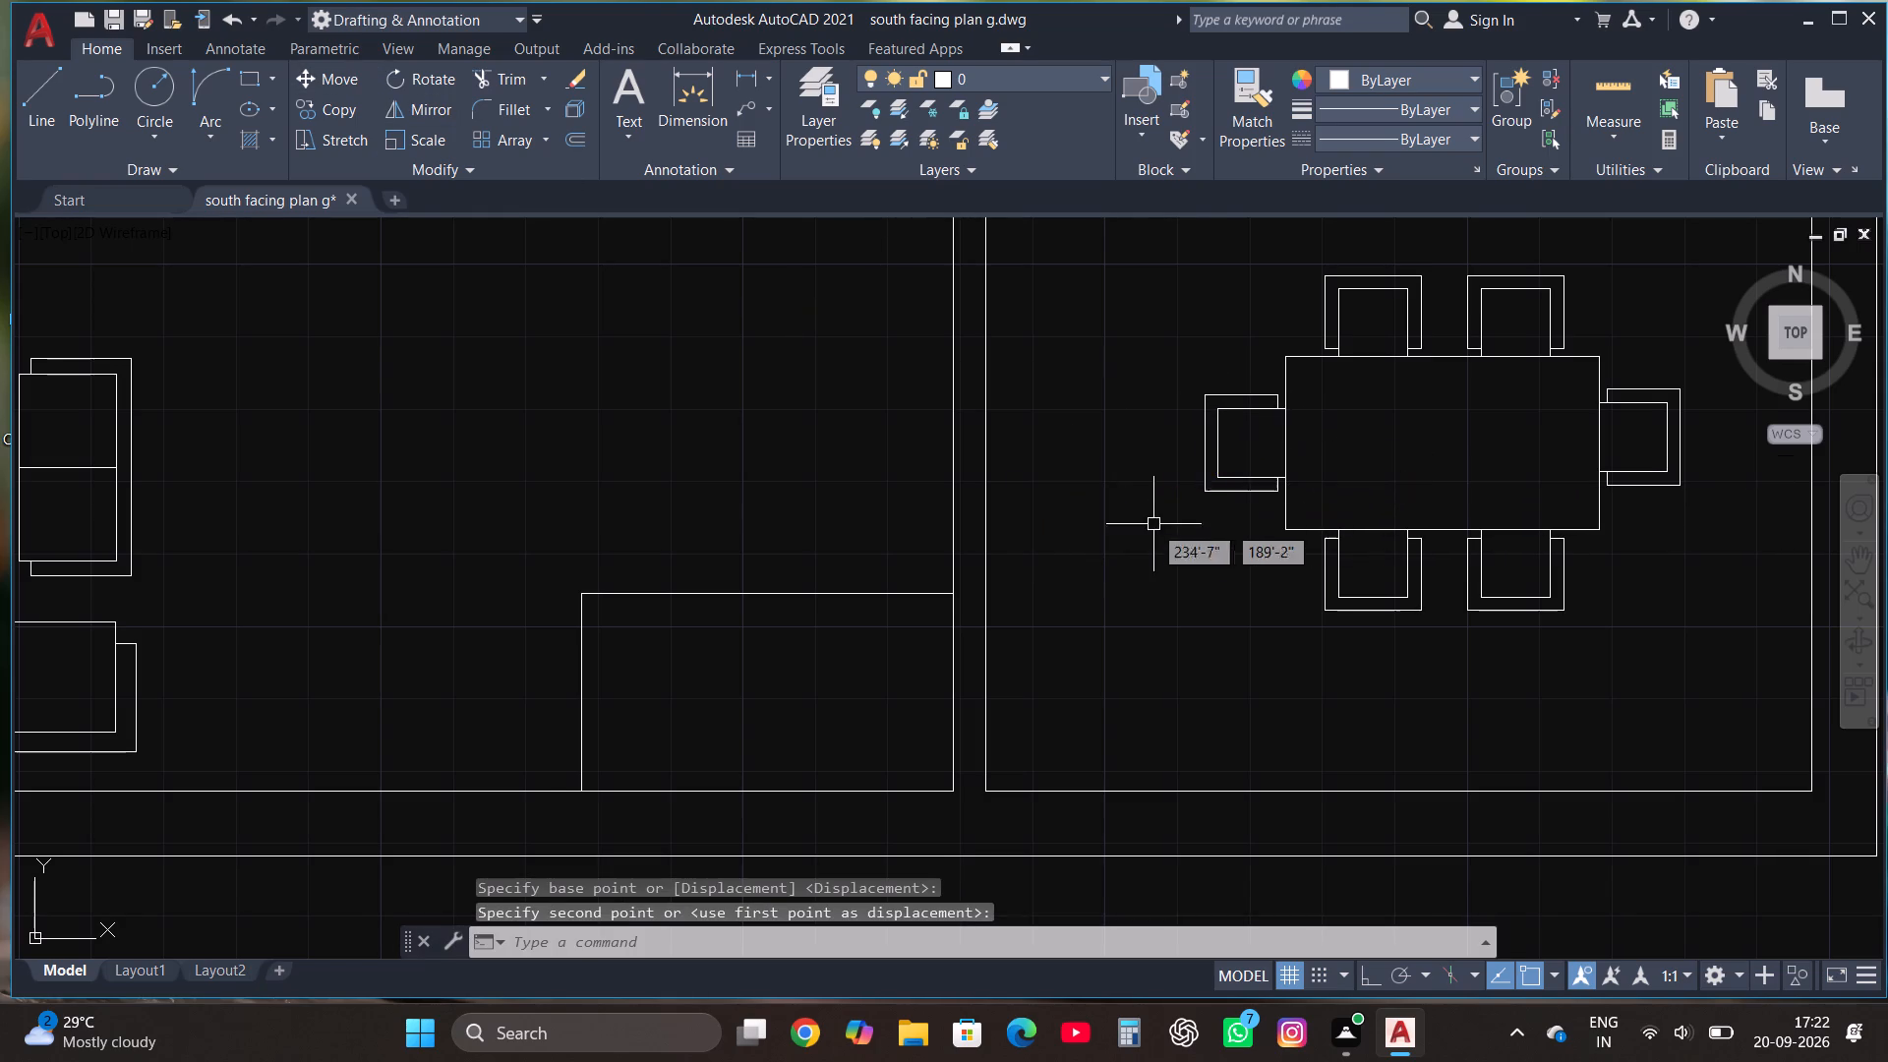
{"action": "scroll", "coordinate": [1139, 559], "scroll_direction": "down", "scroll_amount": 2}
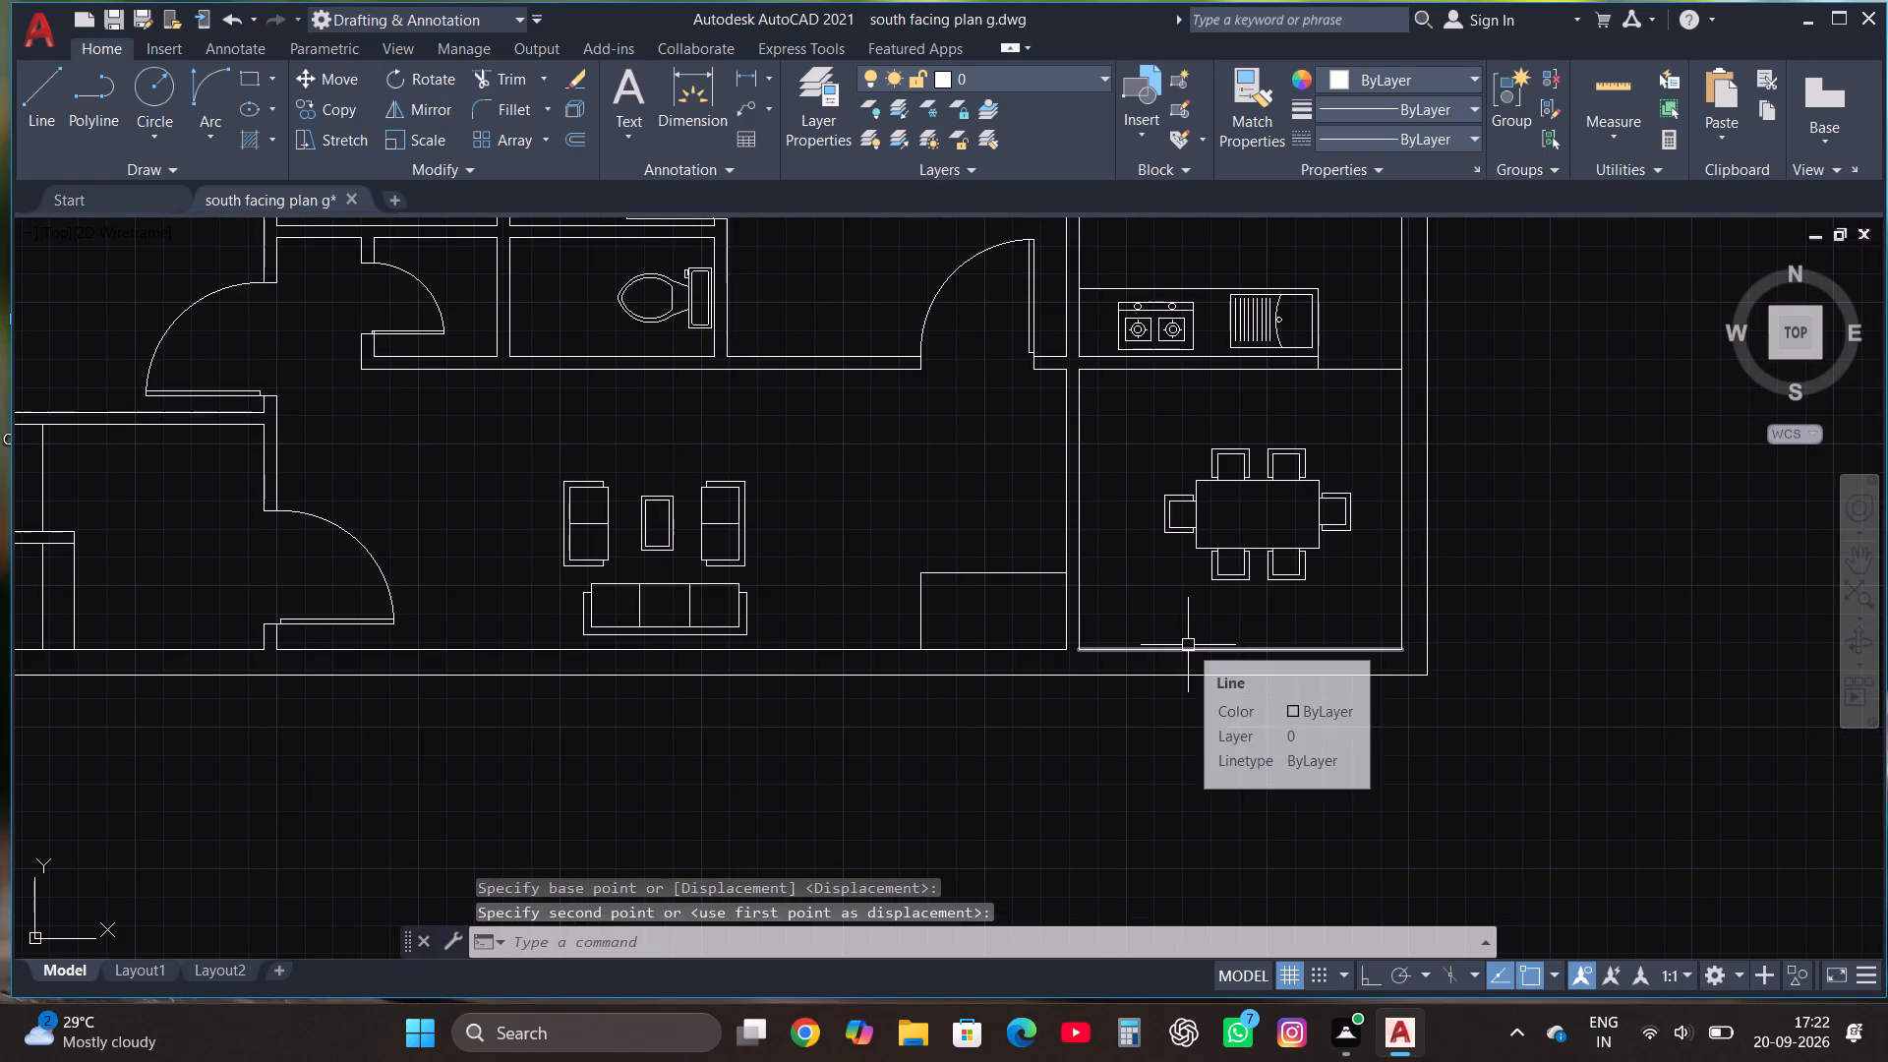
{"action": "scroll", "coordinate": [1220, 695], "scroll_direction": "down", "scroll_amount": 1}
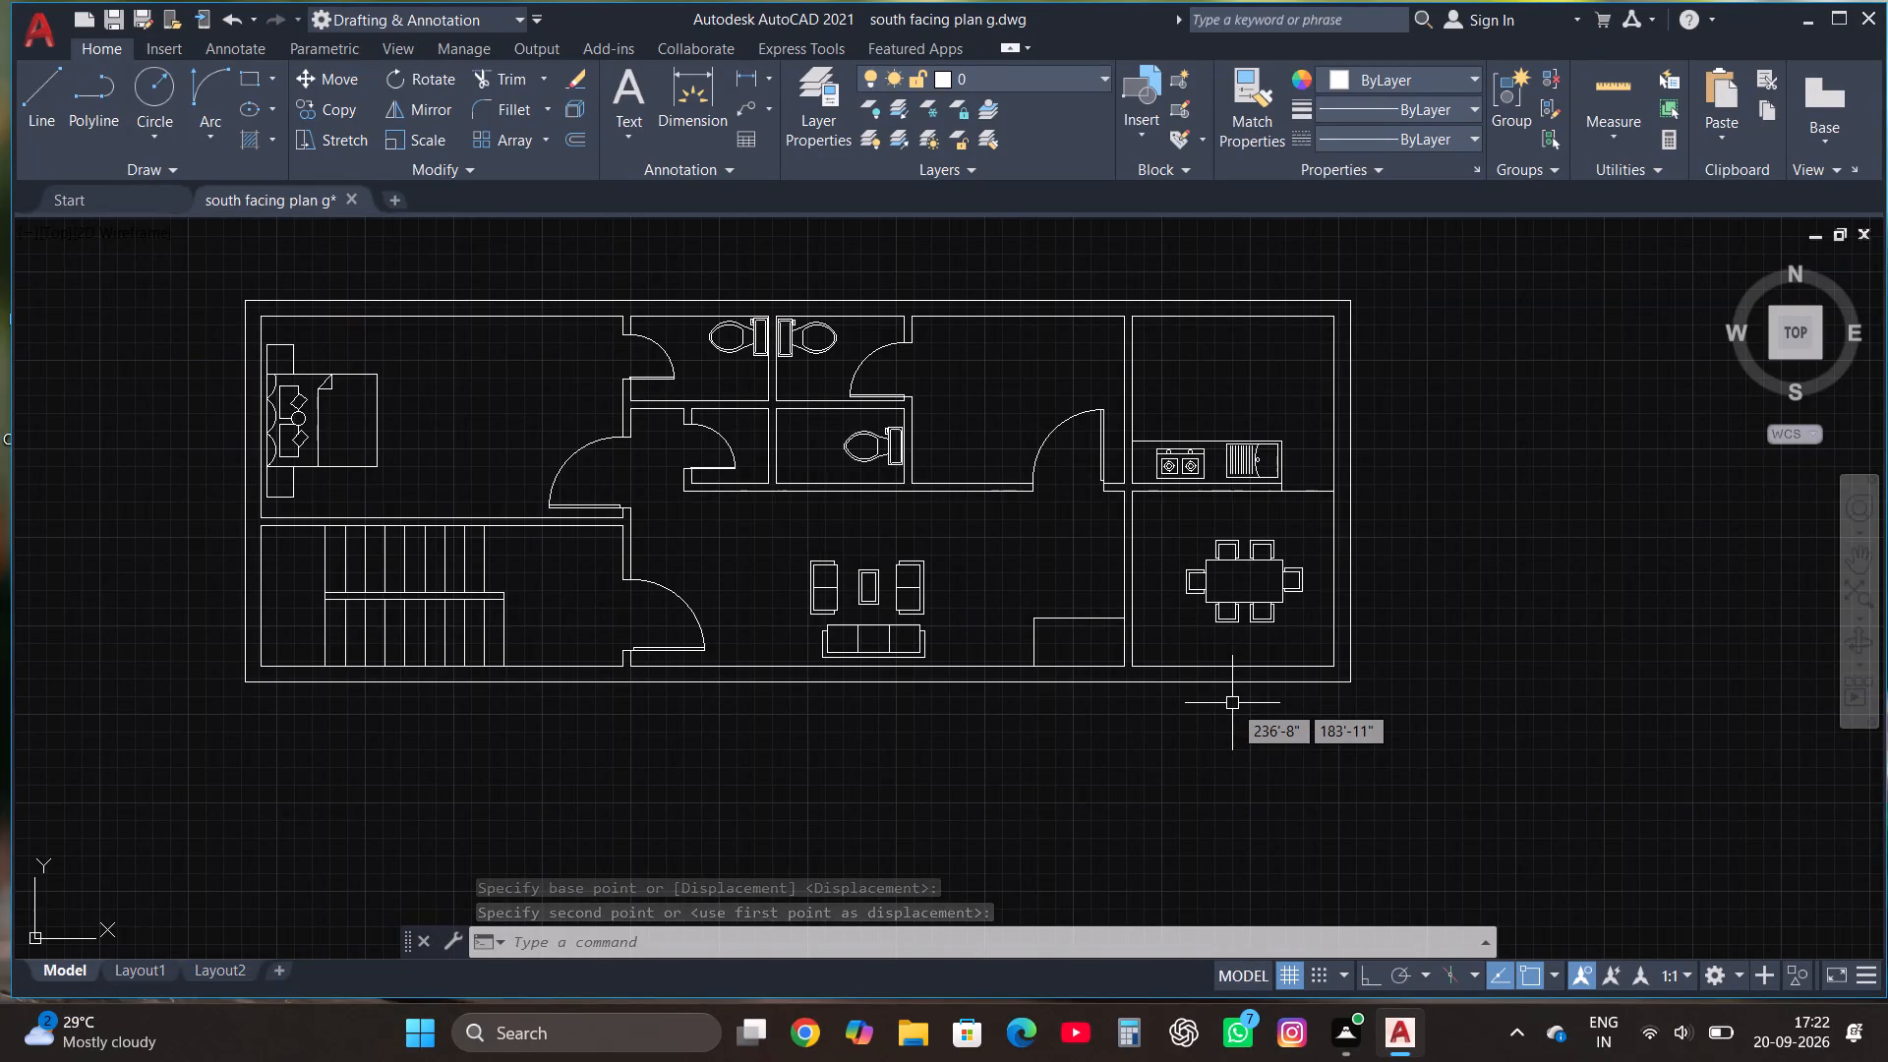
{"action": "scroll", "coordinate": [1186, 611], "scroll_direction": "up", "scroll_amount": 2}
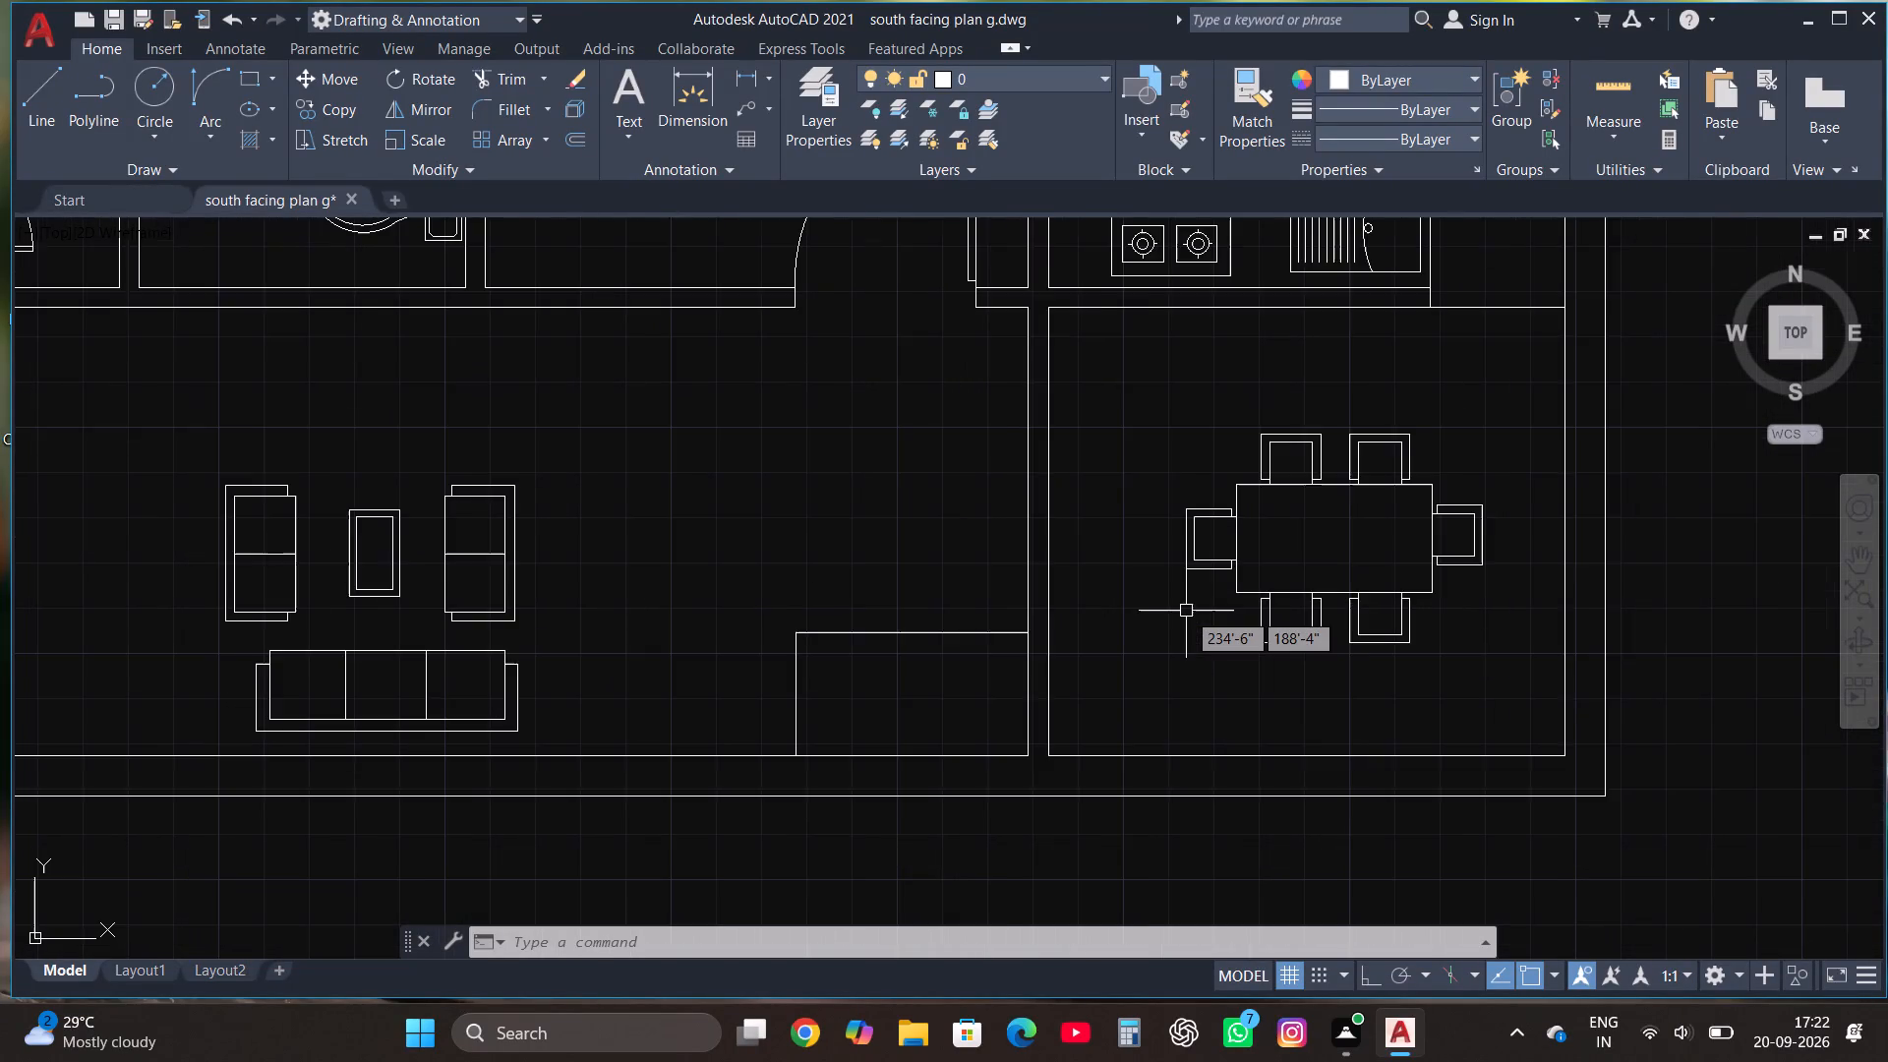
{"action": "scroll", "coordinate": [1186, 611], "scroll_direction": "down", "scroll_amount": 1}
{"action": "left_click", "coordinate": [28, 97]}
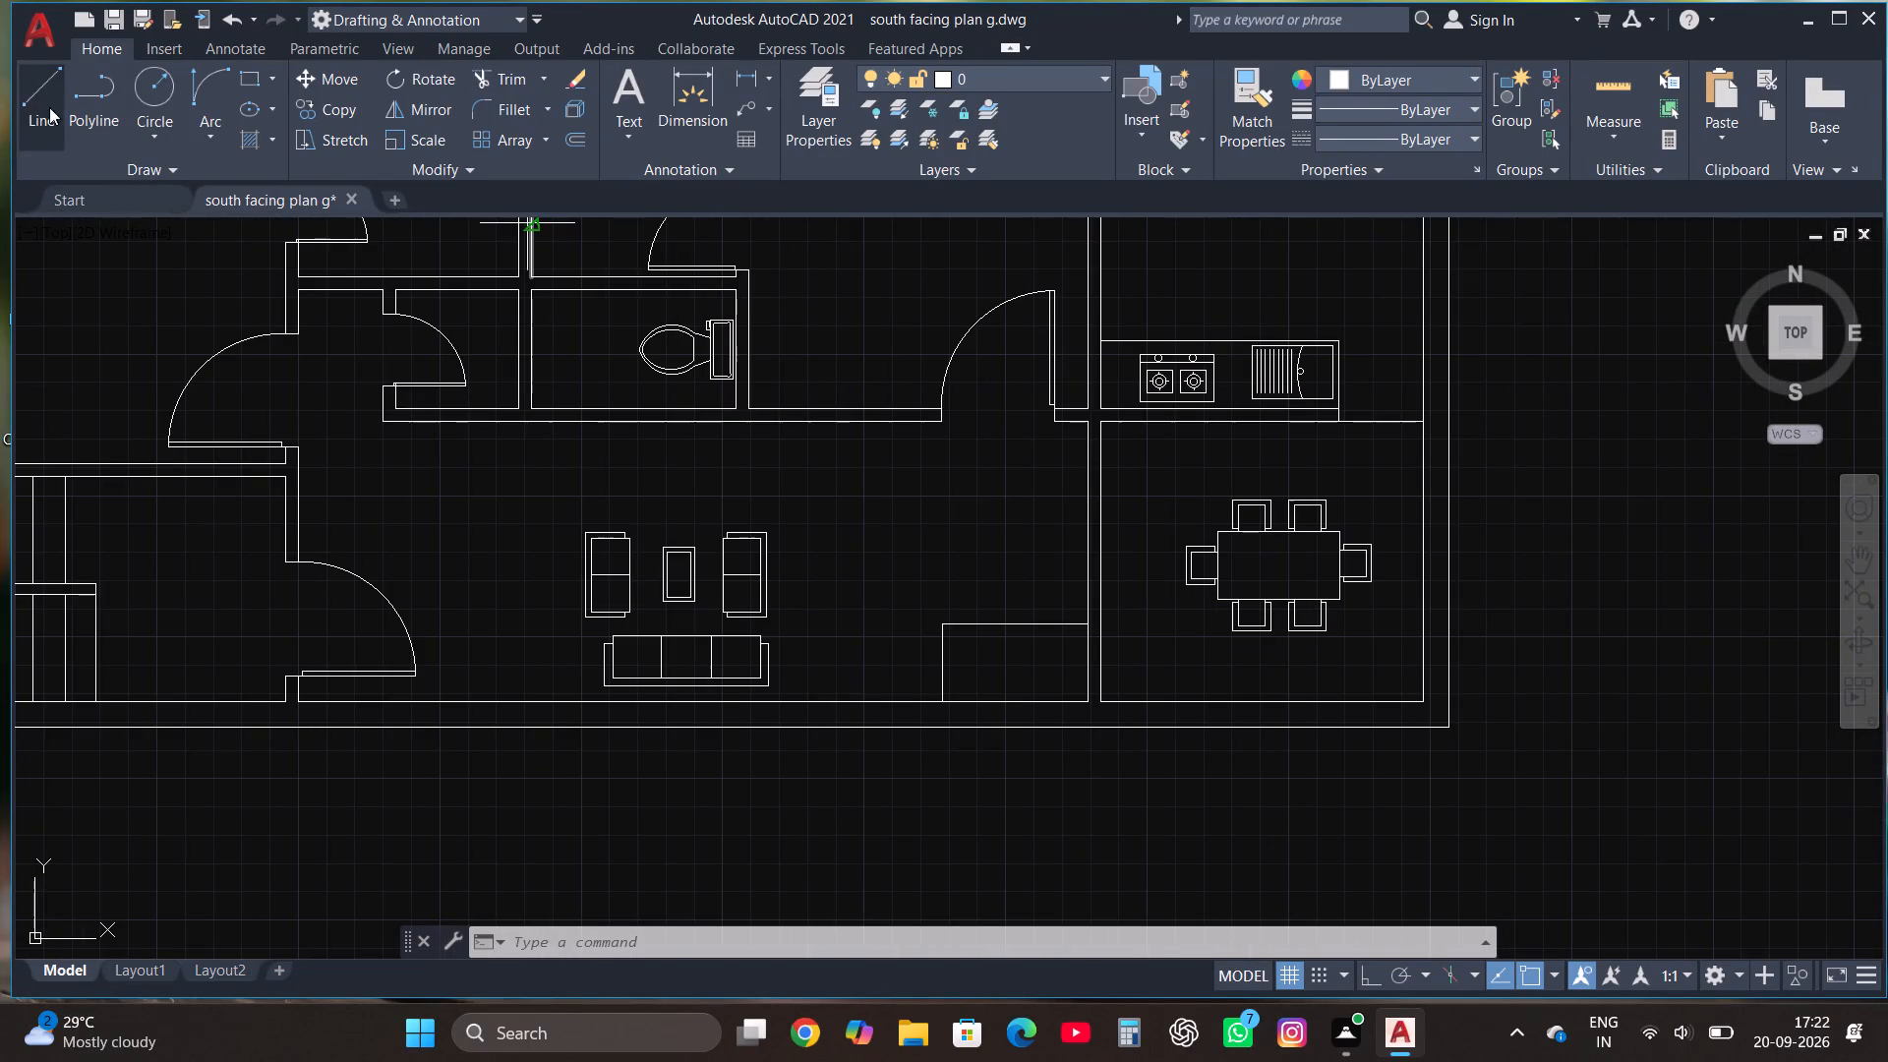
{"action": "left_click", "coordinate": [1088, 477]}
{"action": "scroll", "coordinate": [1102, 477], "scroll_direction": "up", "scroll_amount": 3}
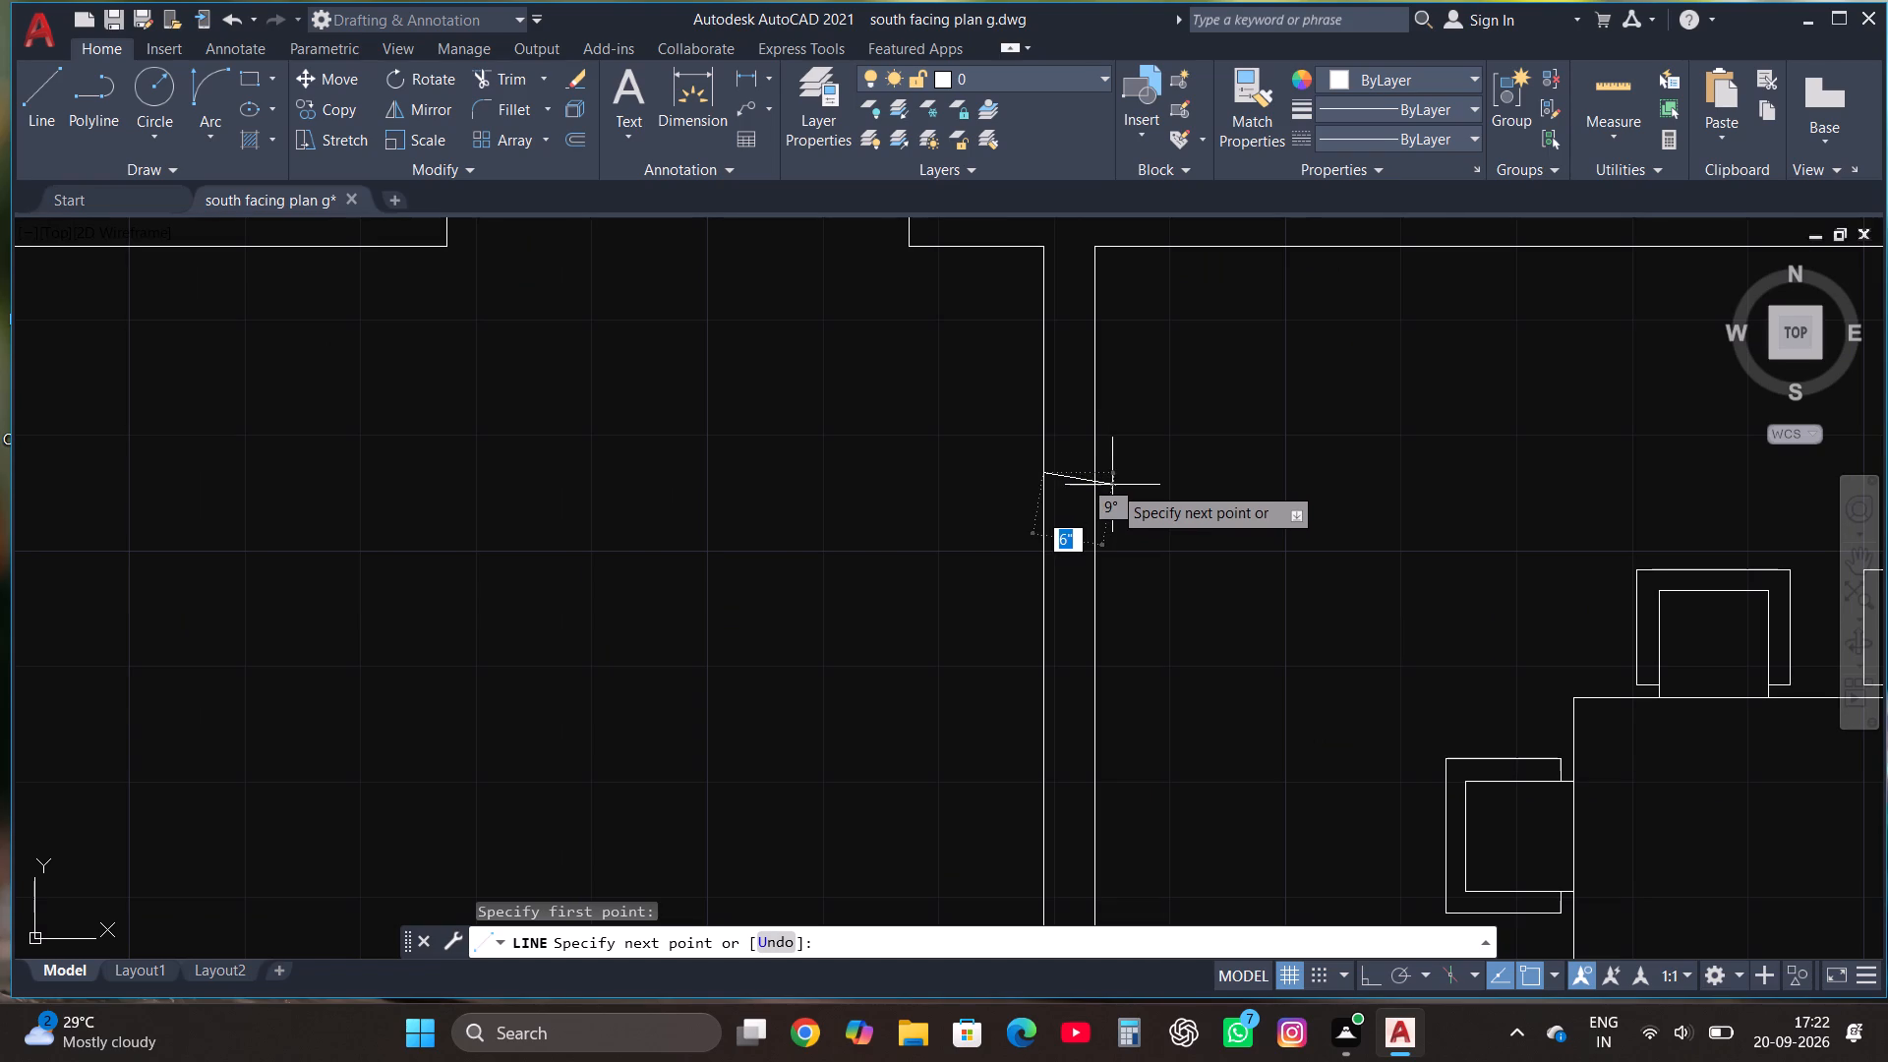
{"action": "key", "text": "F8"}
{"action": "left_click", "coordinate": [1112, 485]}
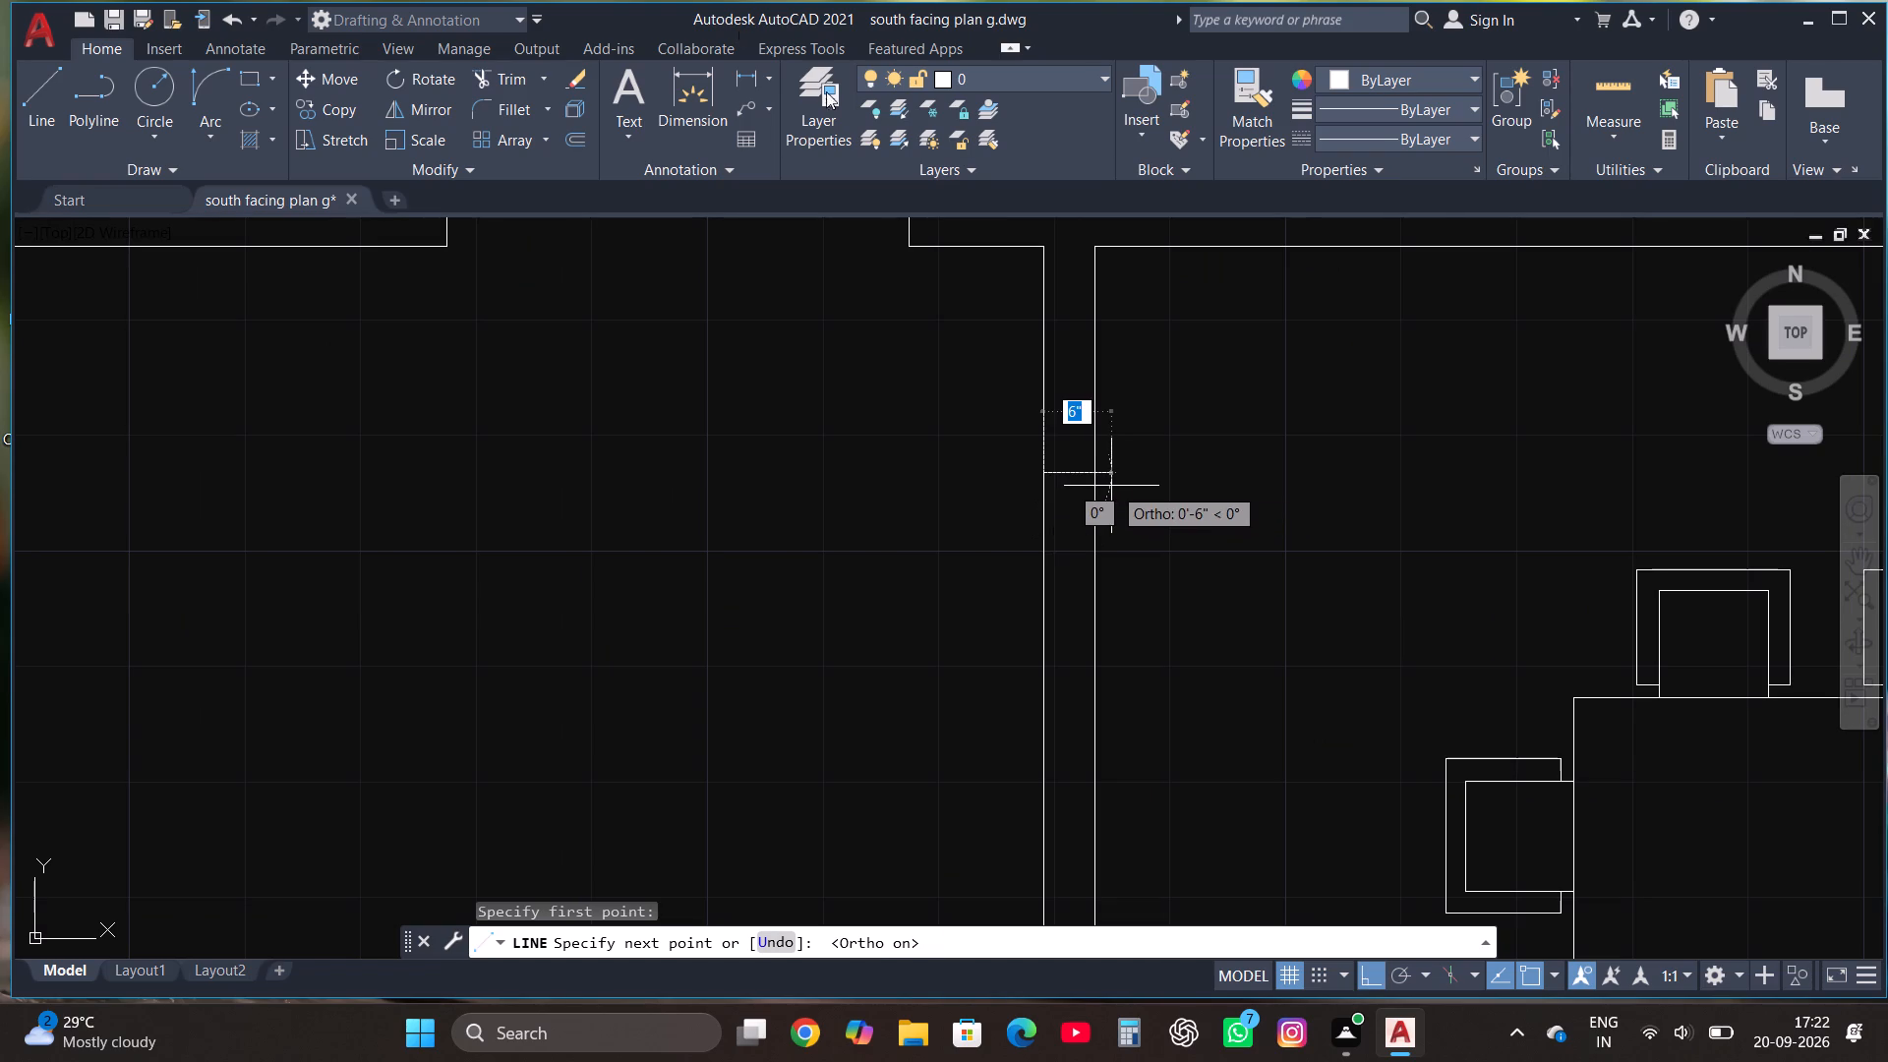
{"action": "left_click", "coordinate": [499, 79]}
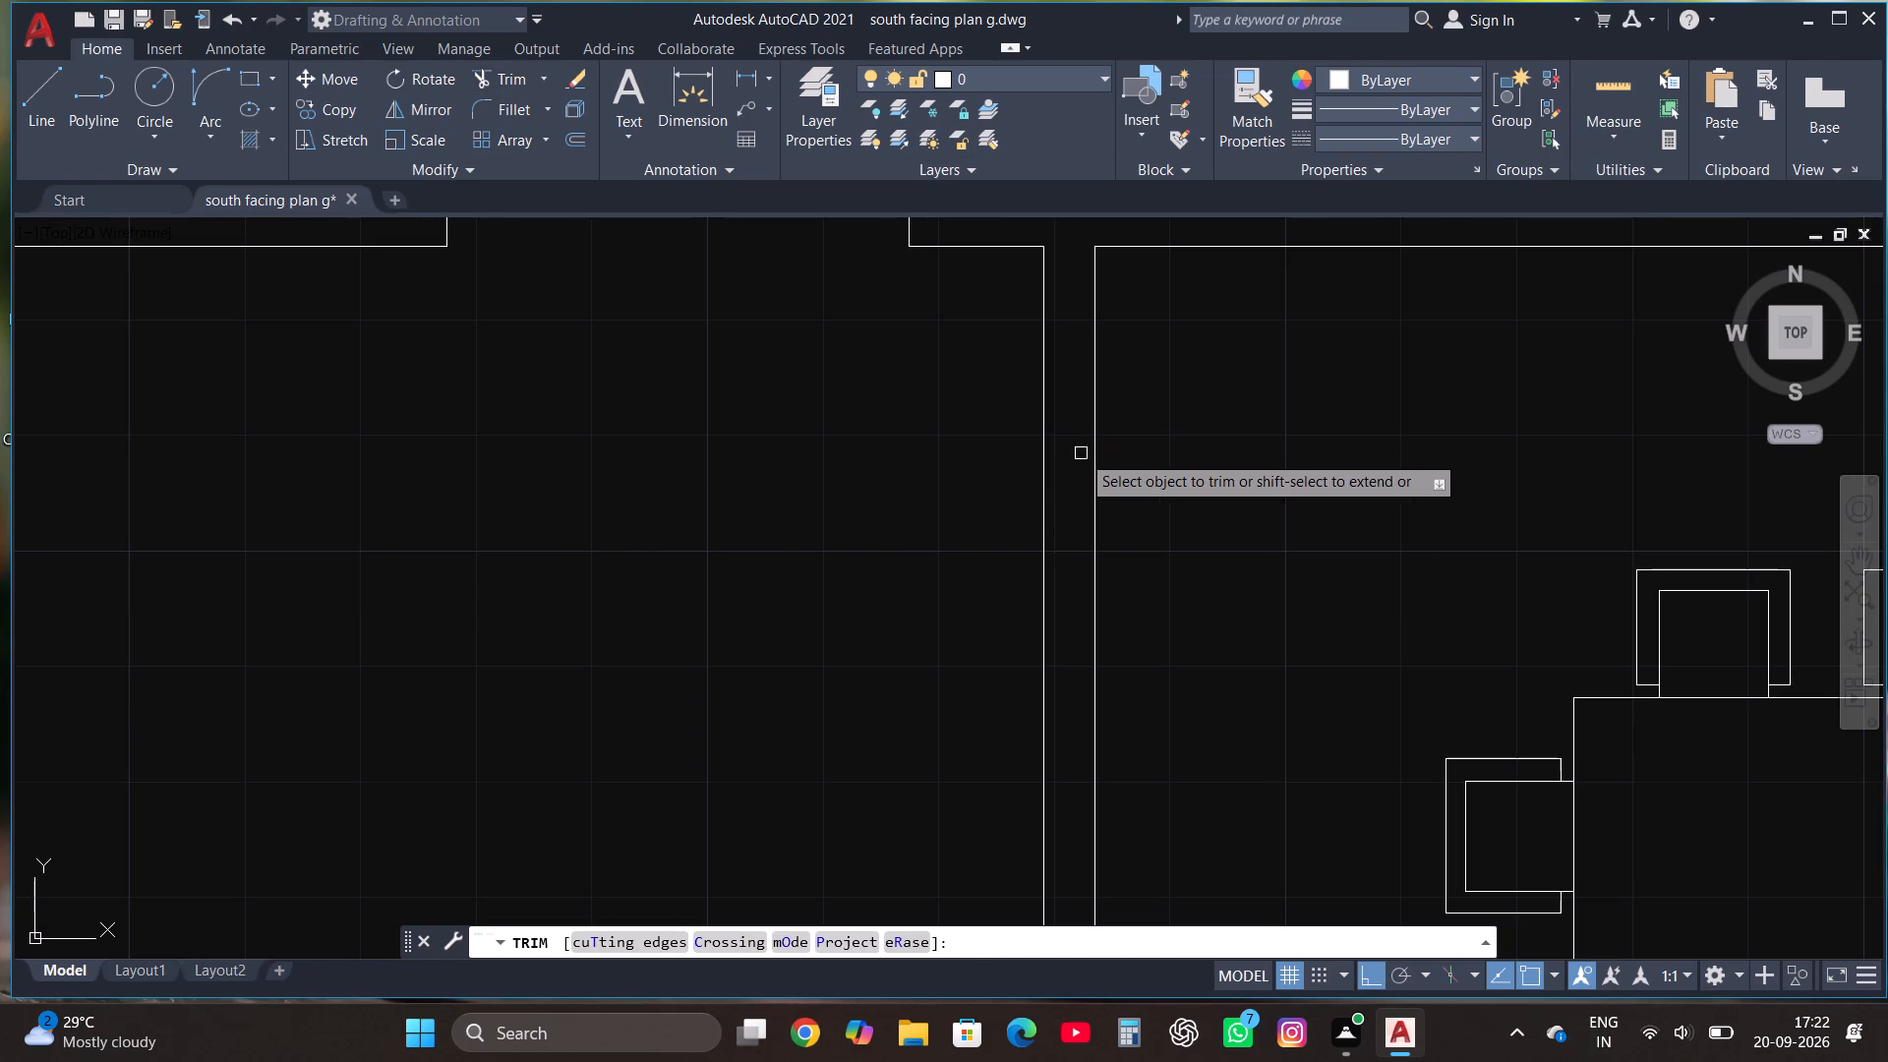
Draw a short horizontal line across the hall–dining wall near its north end and trim the overhang at the wall's east face.
{"action": "left_click", "coordinate": [49, 83]}
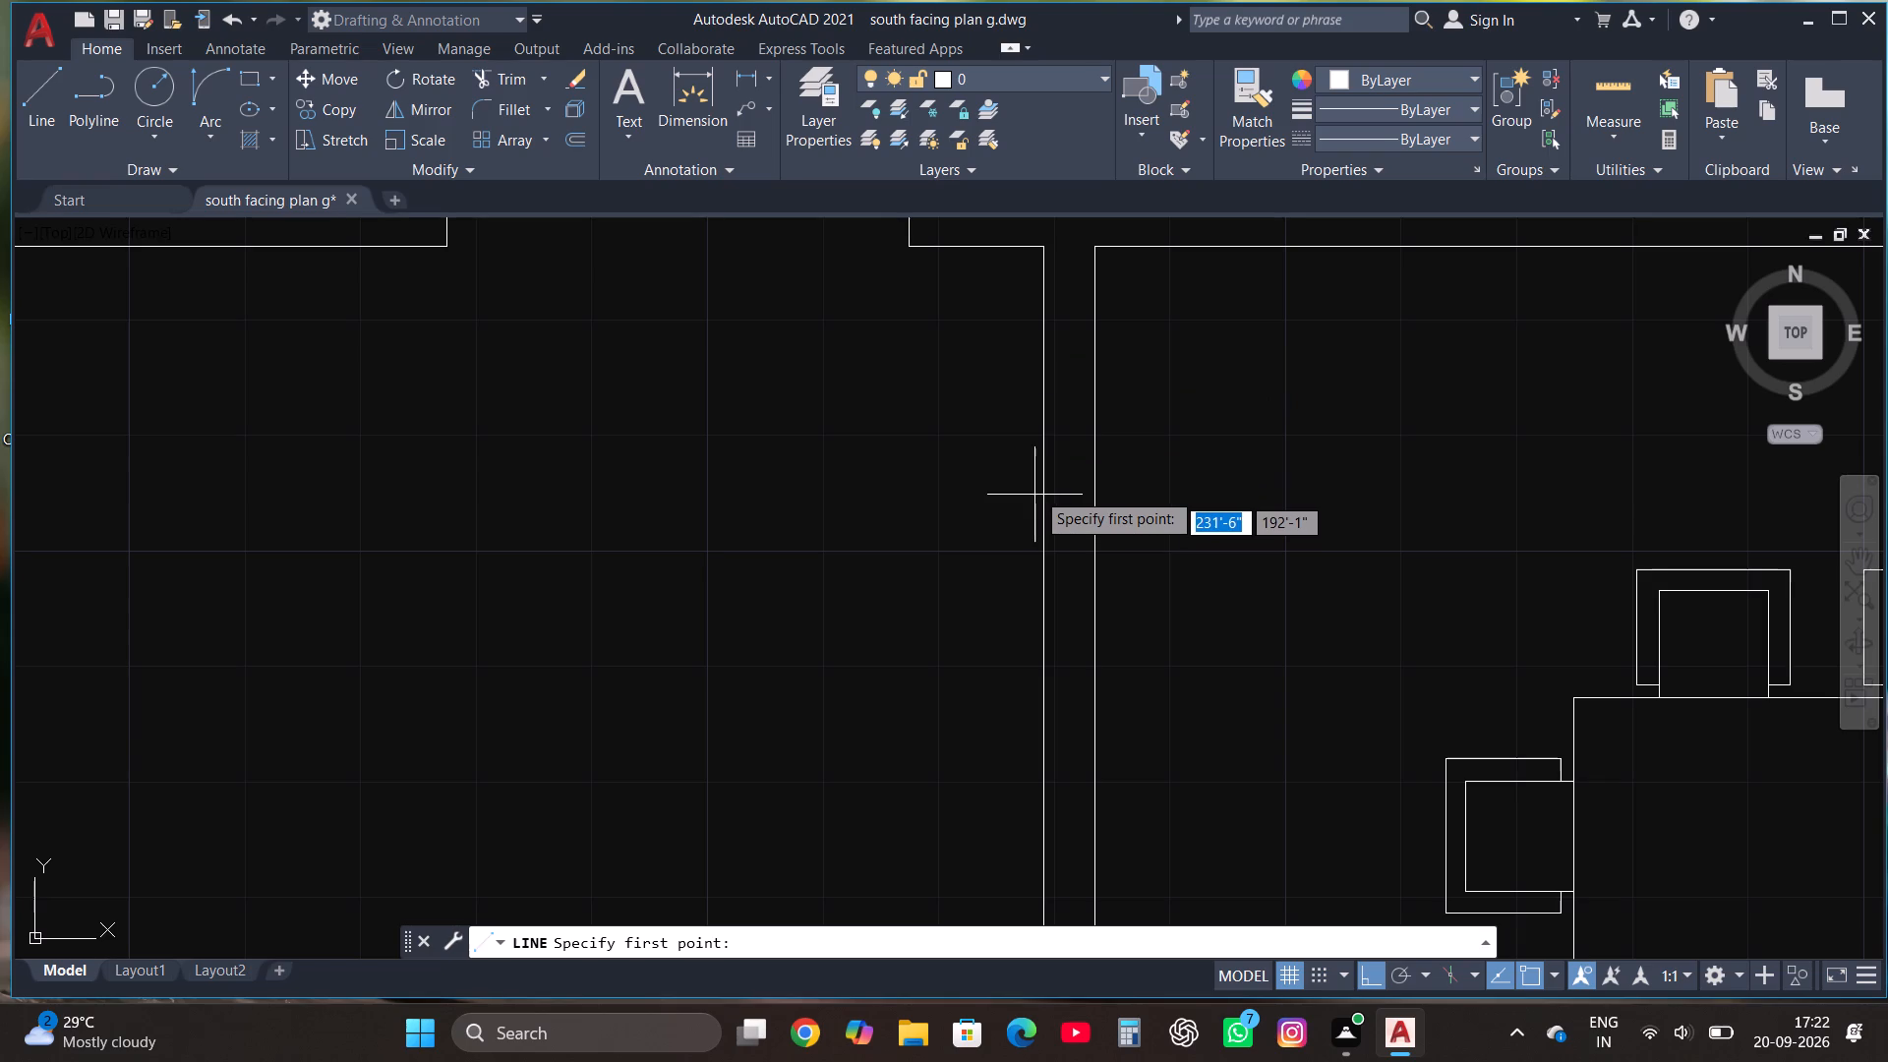
{"action": "left_click", "coordinate": [1043, 466]}
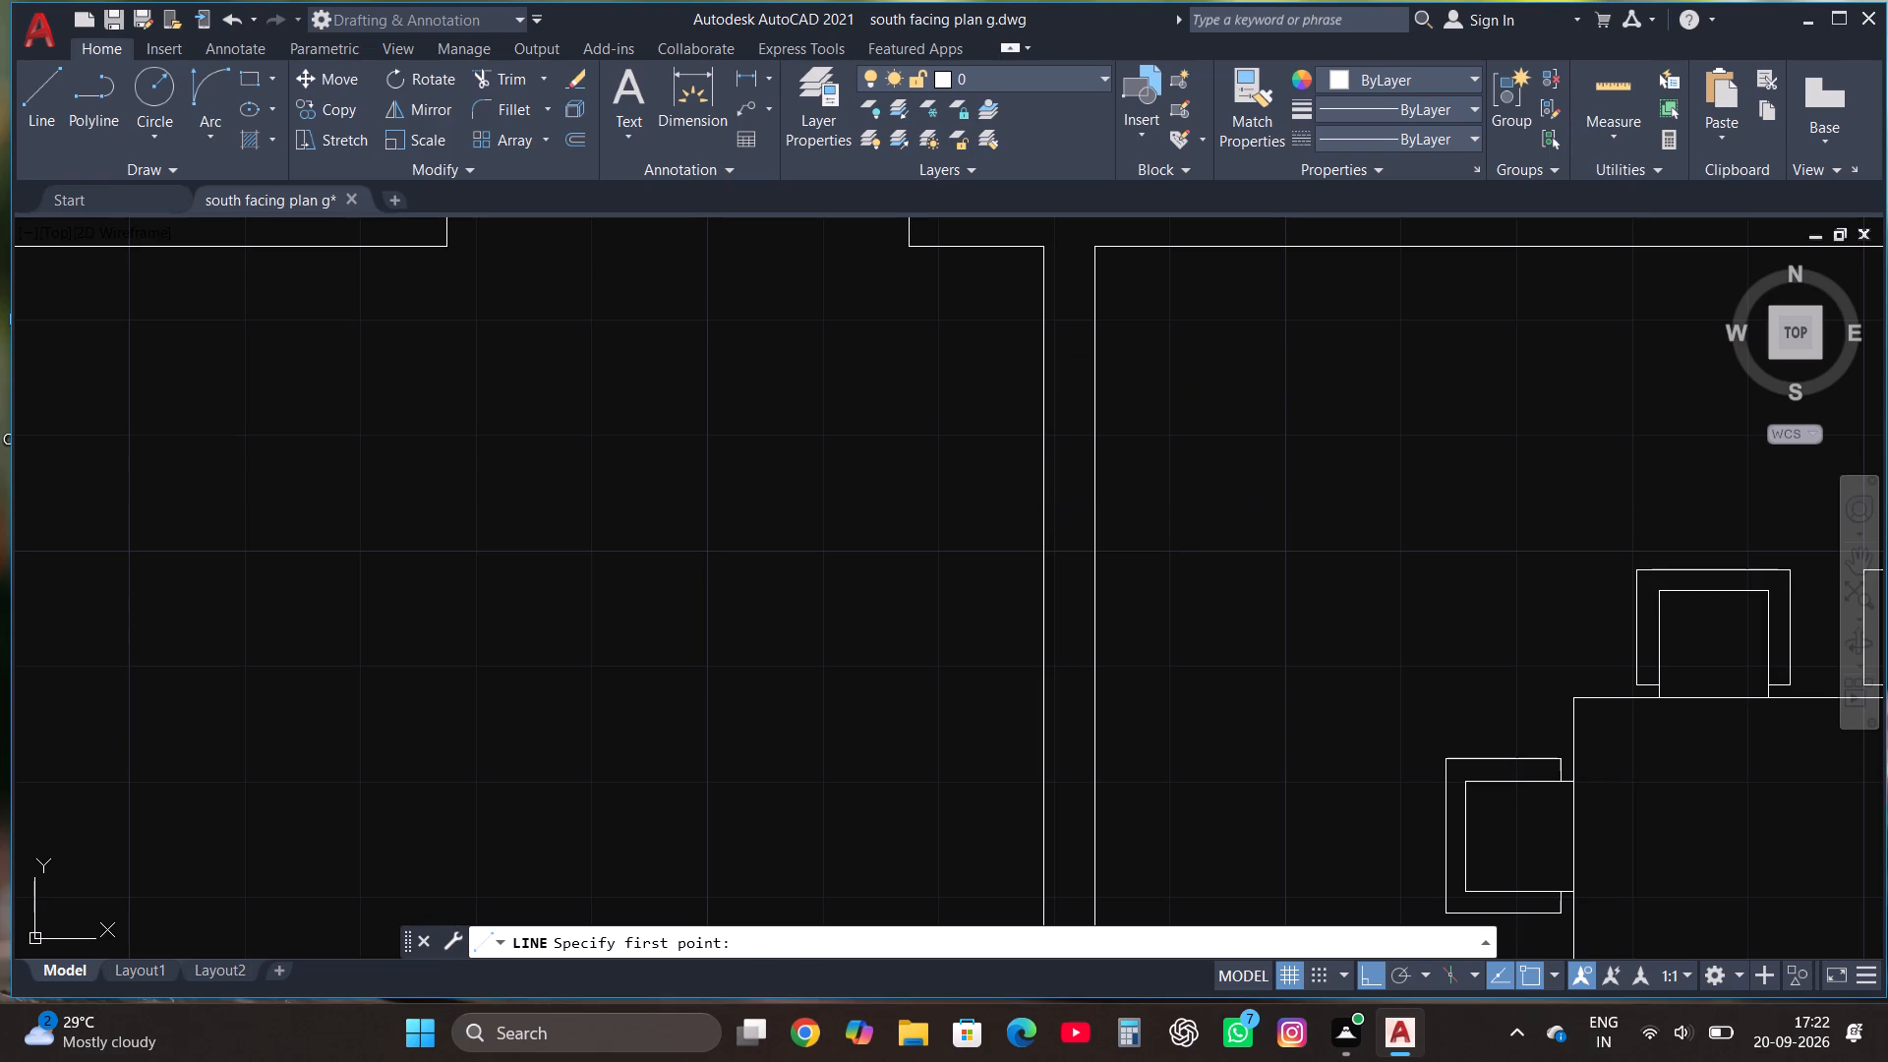
{"action": "left_click", "coordinate": [1134, 469]}
{"action": "key", "text": "Escape"}
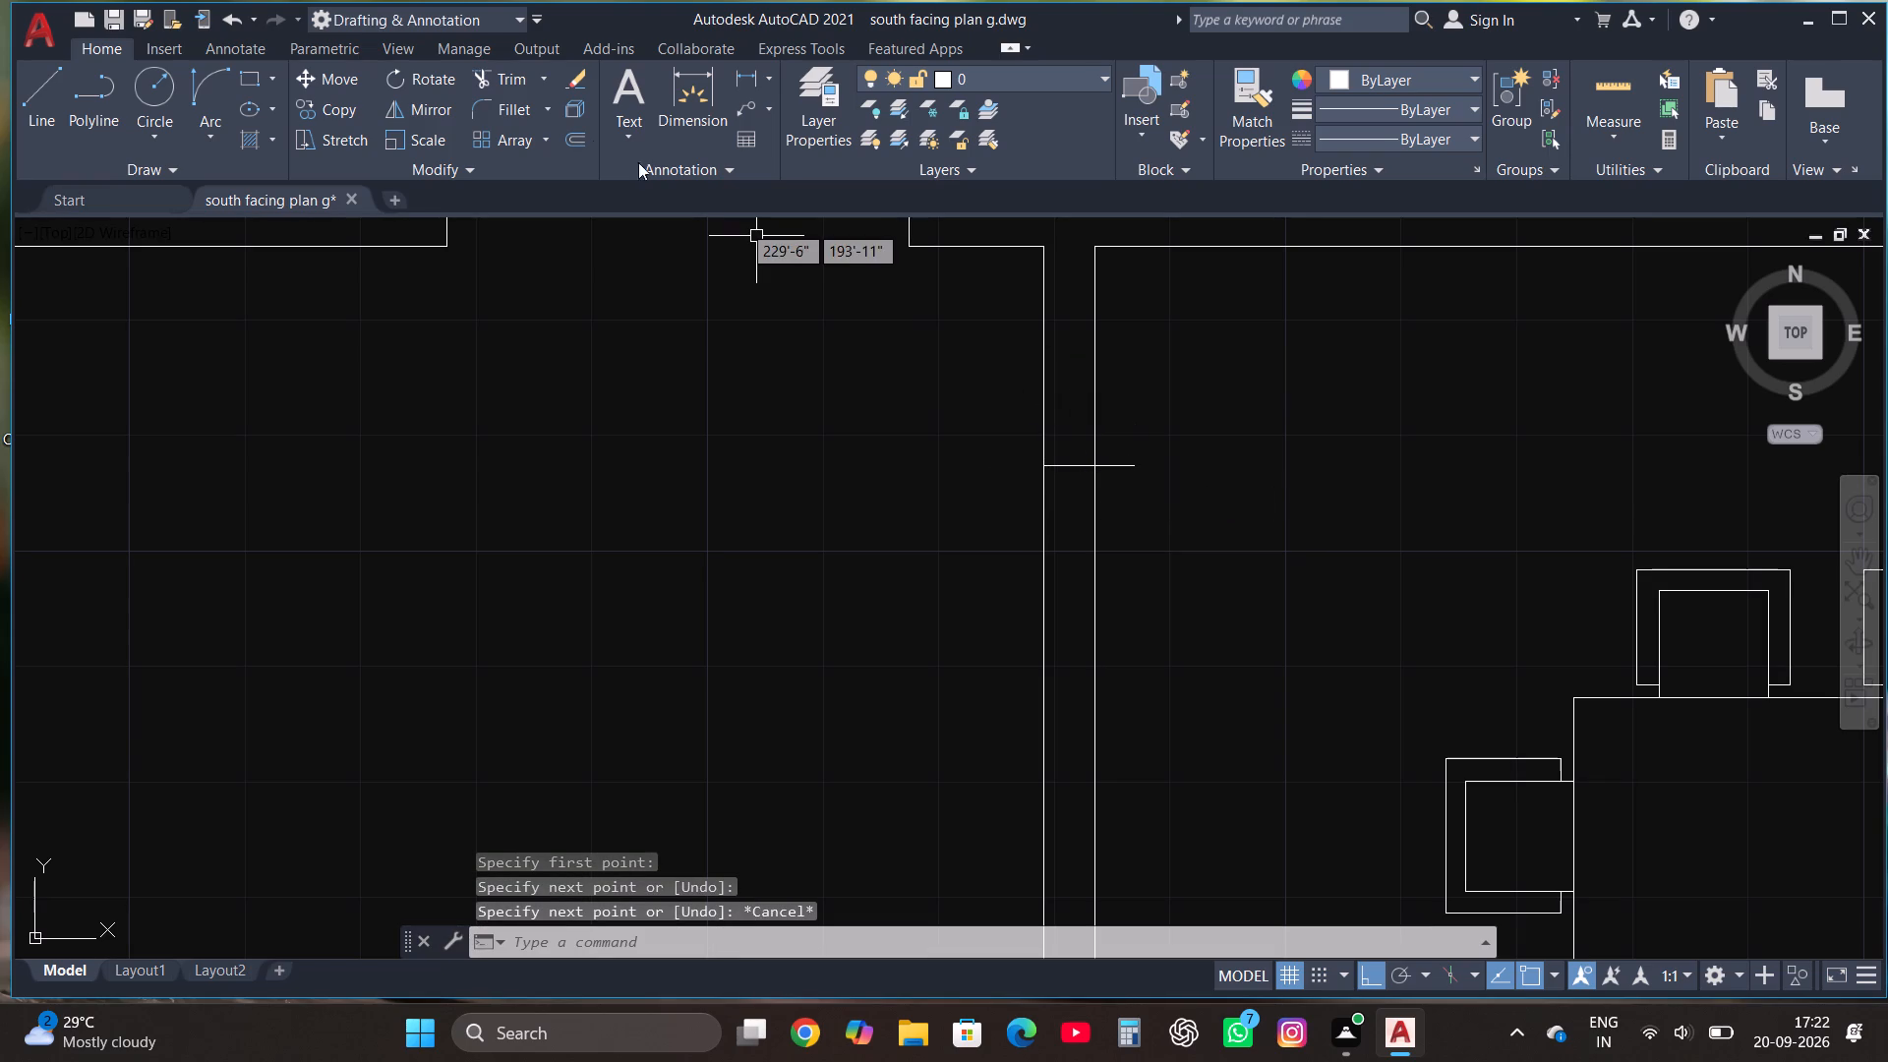
{"action": "left_click", "coordinate": [517, 79]}
{"action": "left_click", "coordinate": [1123, 461]}
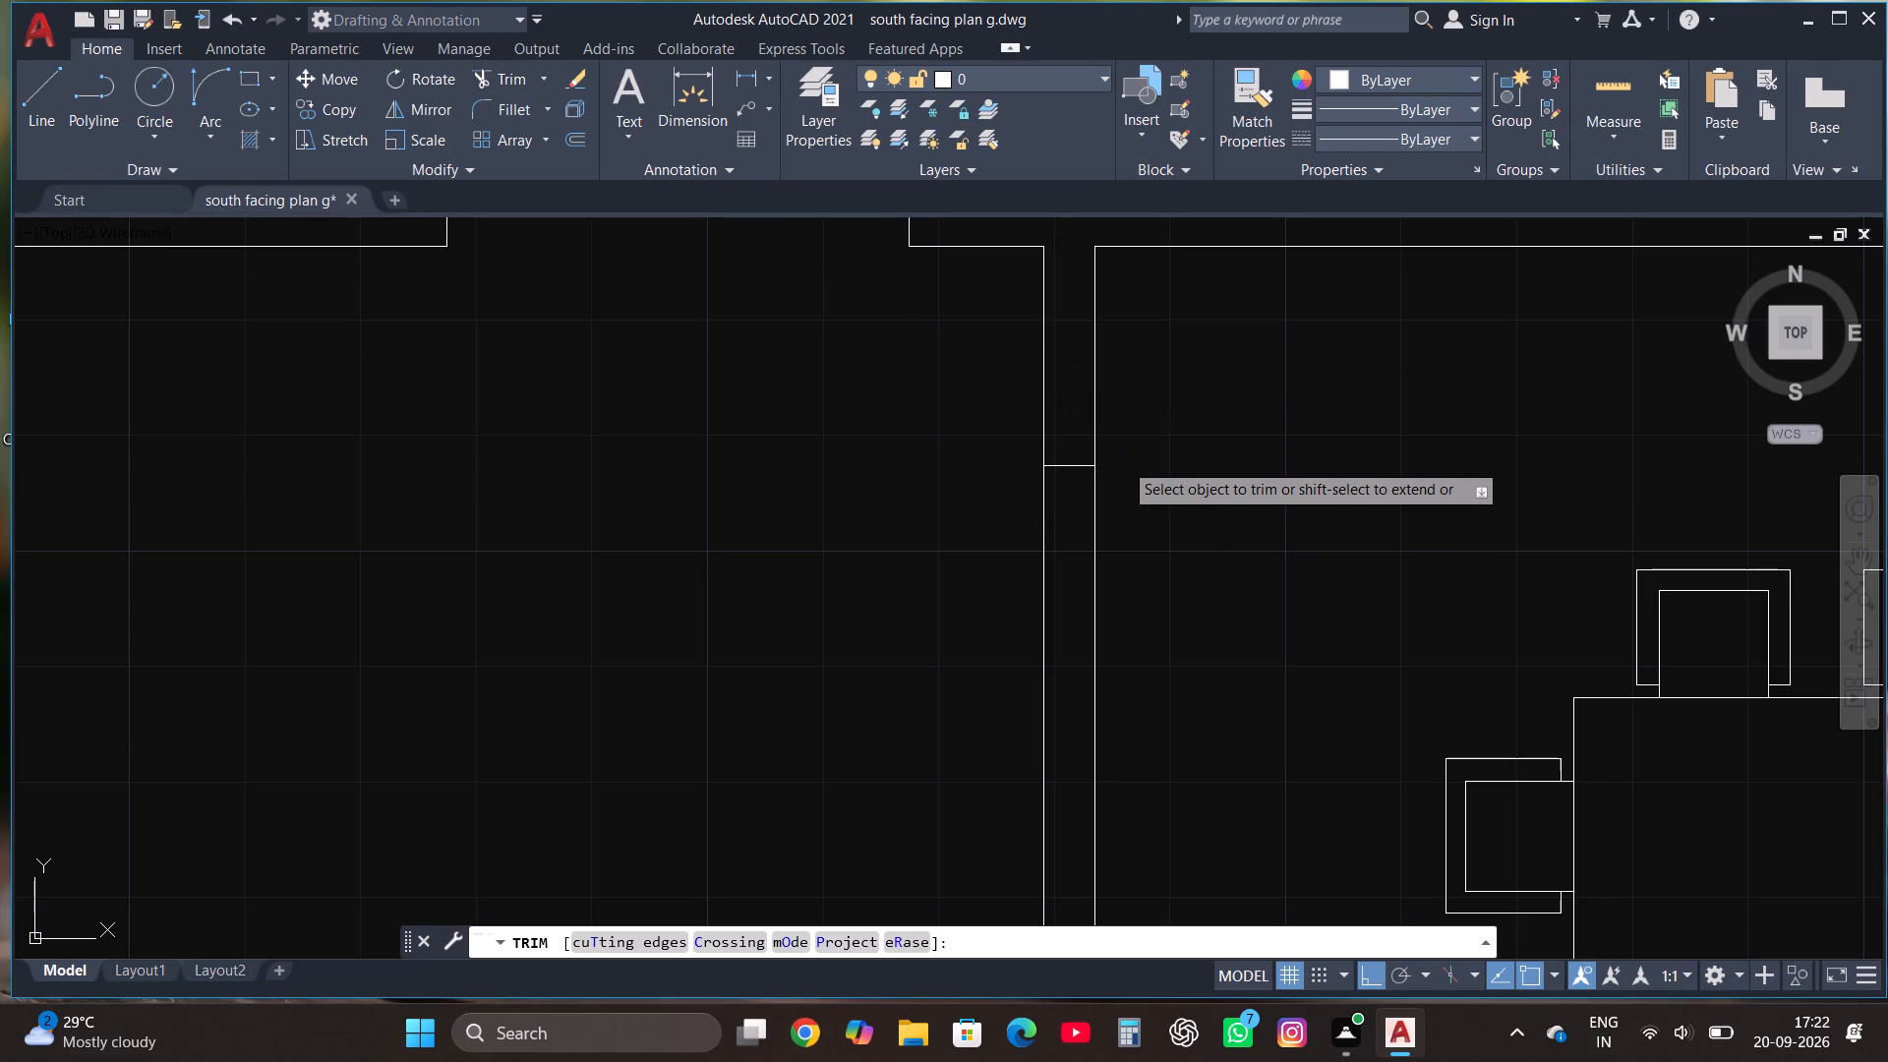
{"action": "scroll", "coordinate": [1123, 461], "scroll_direction": "down", "scroll_amount": 2}
{"action": "key", "text": "Escape"}
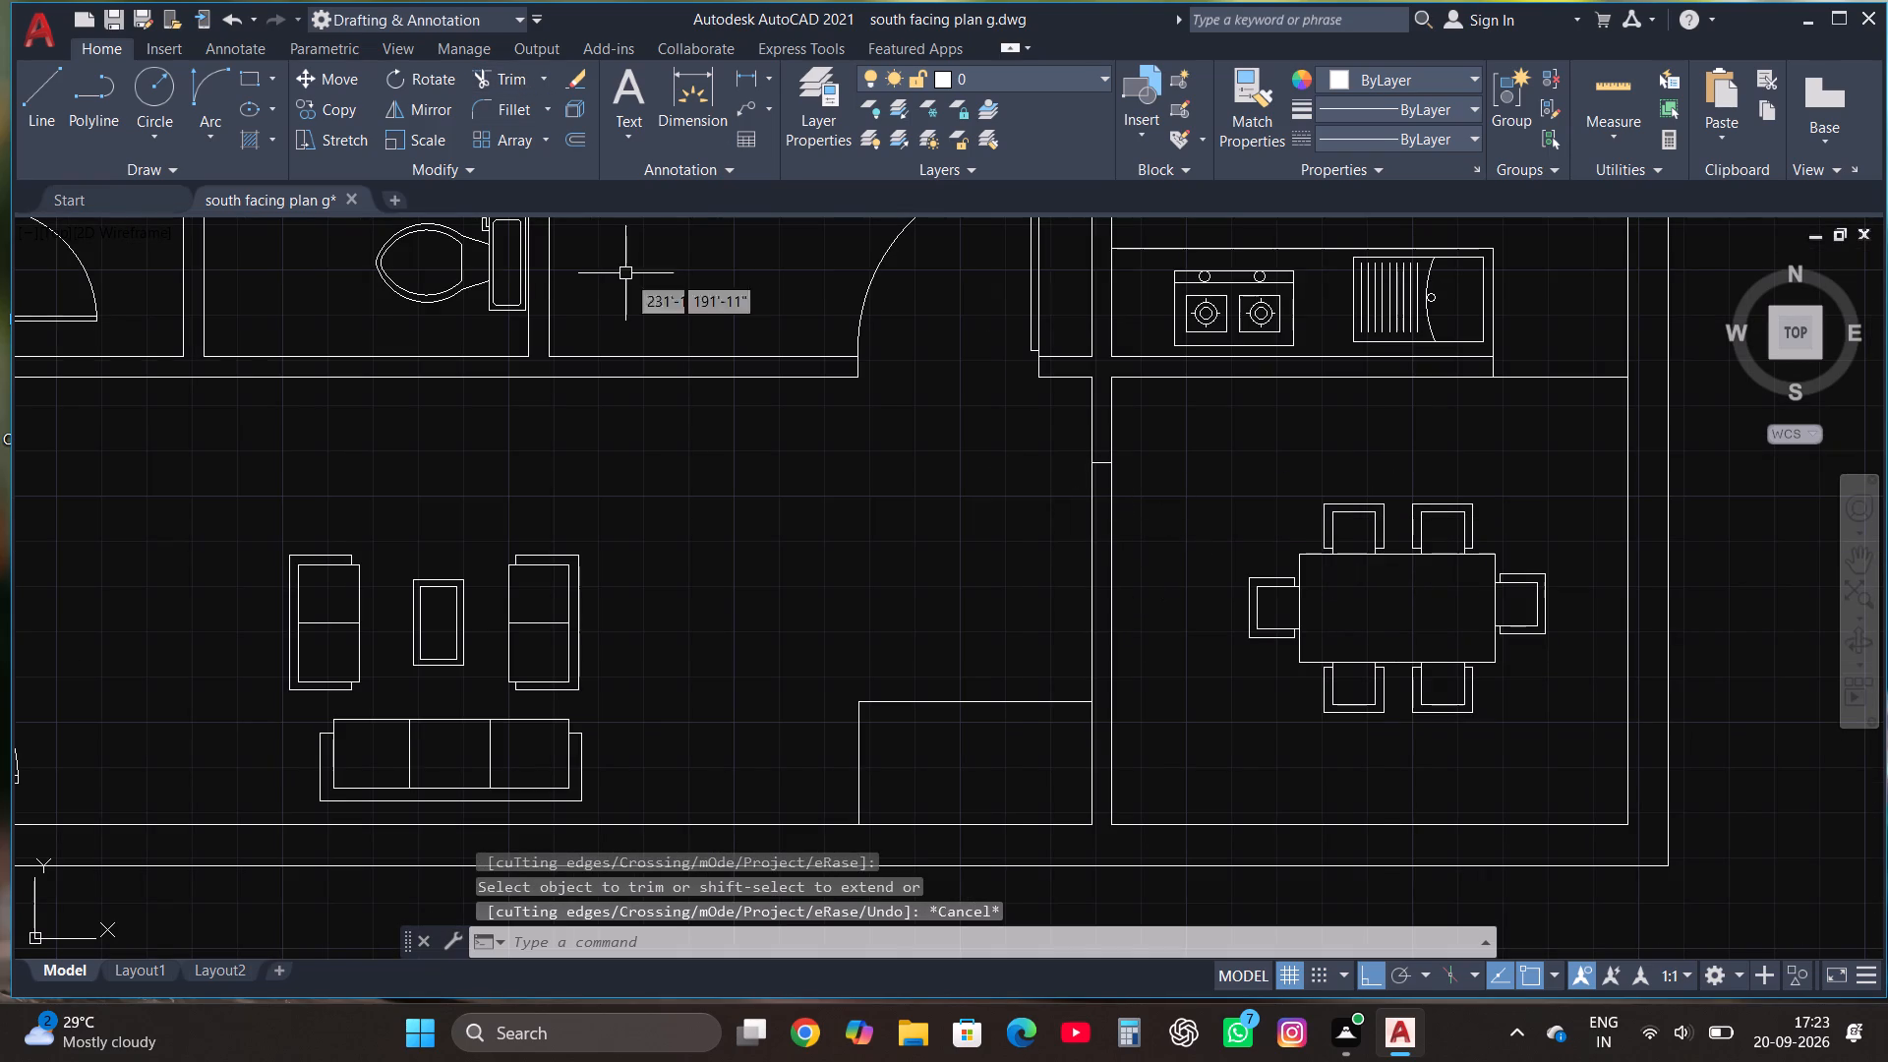
Draw a line joining both faces of the hall–dining wall at its south end.
{"action": "left_click", "coordinate": [49, 97]}
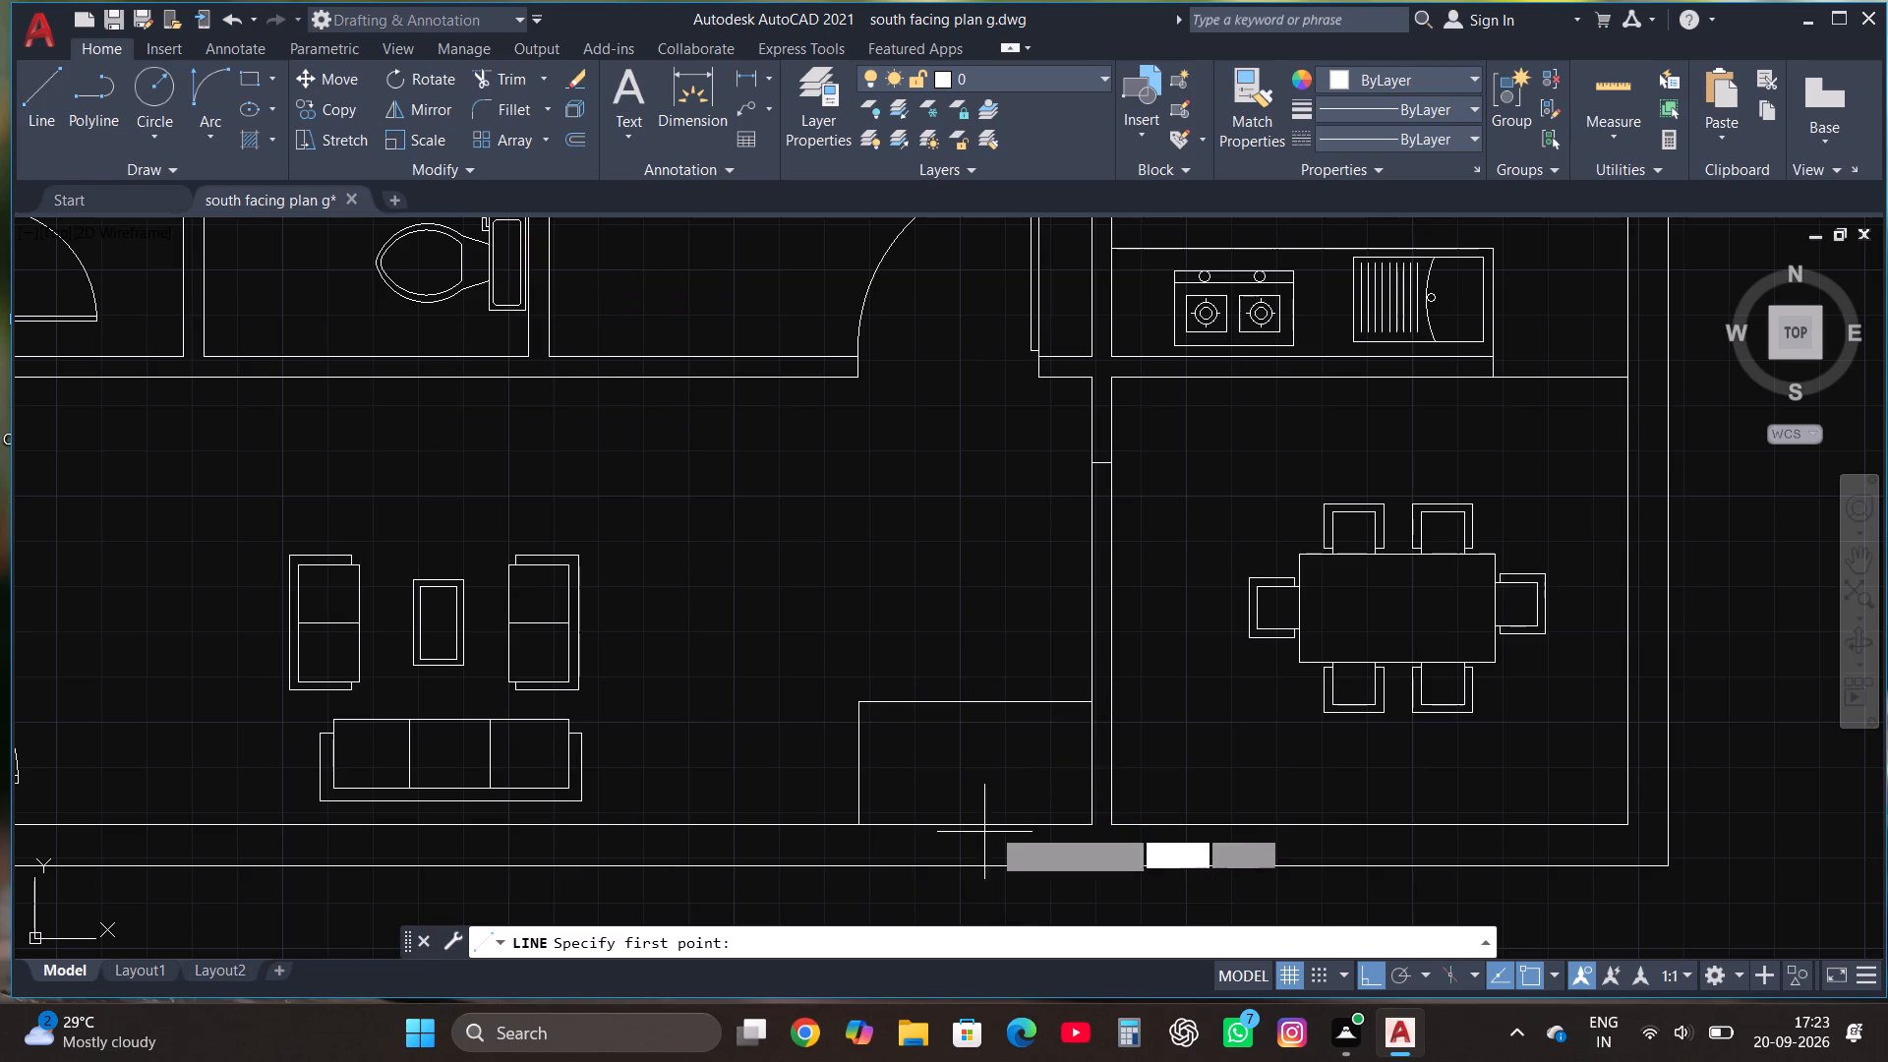
{"action": "scroll", "coordinate": [998, 823], "scroll_direction": "up", "scroll_amount": 2}
{"action": "left_click", "coordinate": [1237, 828]}
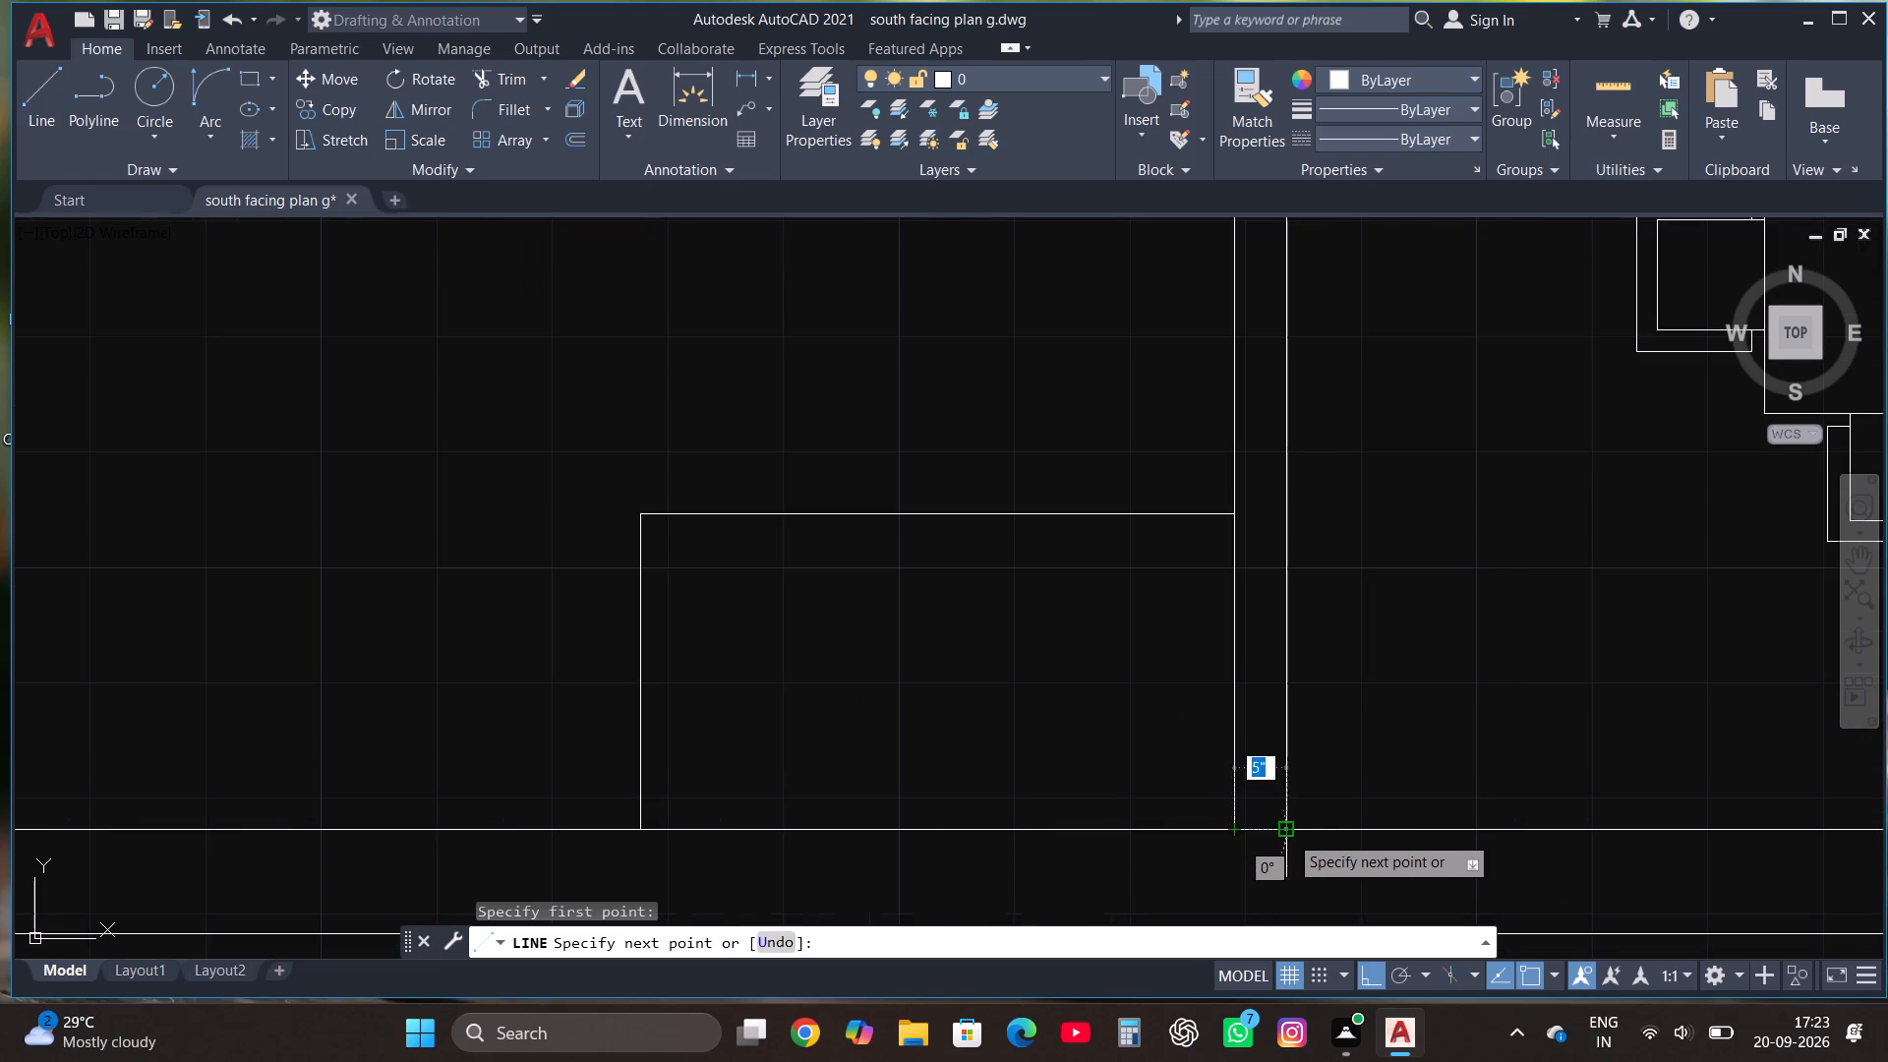
{"action": "left_click", "coordinate": [1288, 834]}
{"action": "key", "text": "Escape"}
Trim away the east face of the hall–dining wall south of the short cross line.
{"action": "scroll", "coordinate": [1147, 829], "scroll_direction": "down", "scroll_amount": 2}
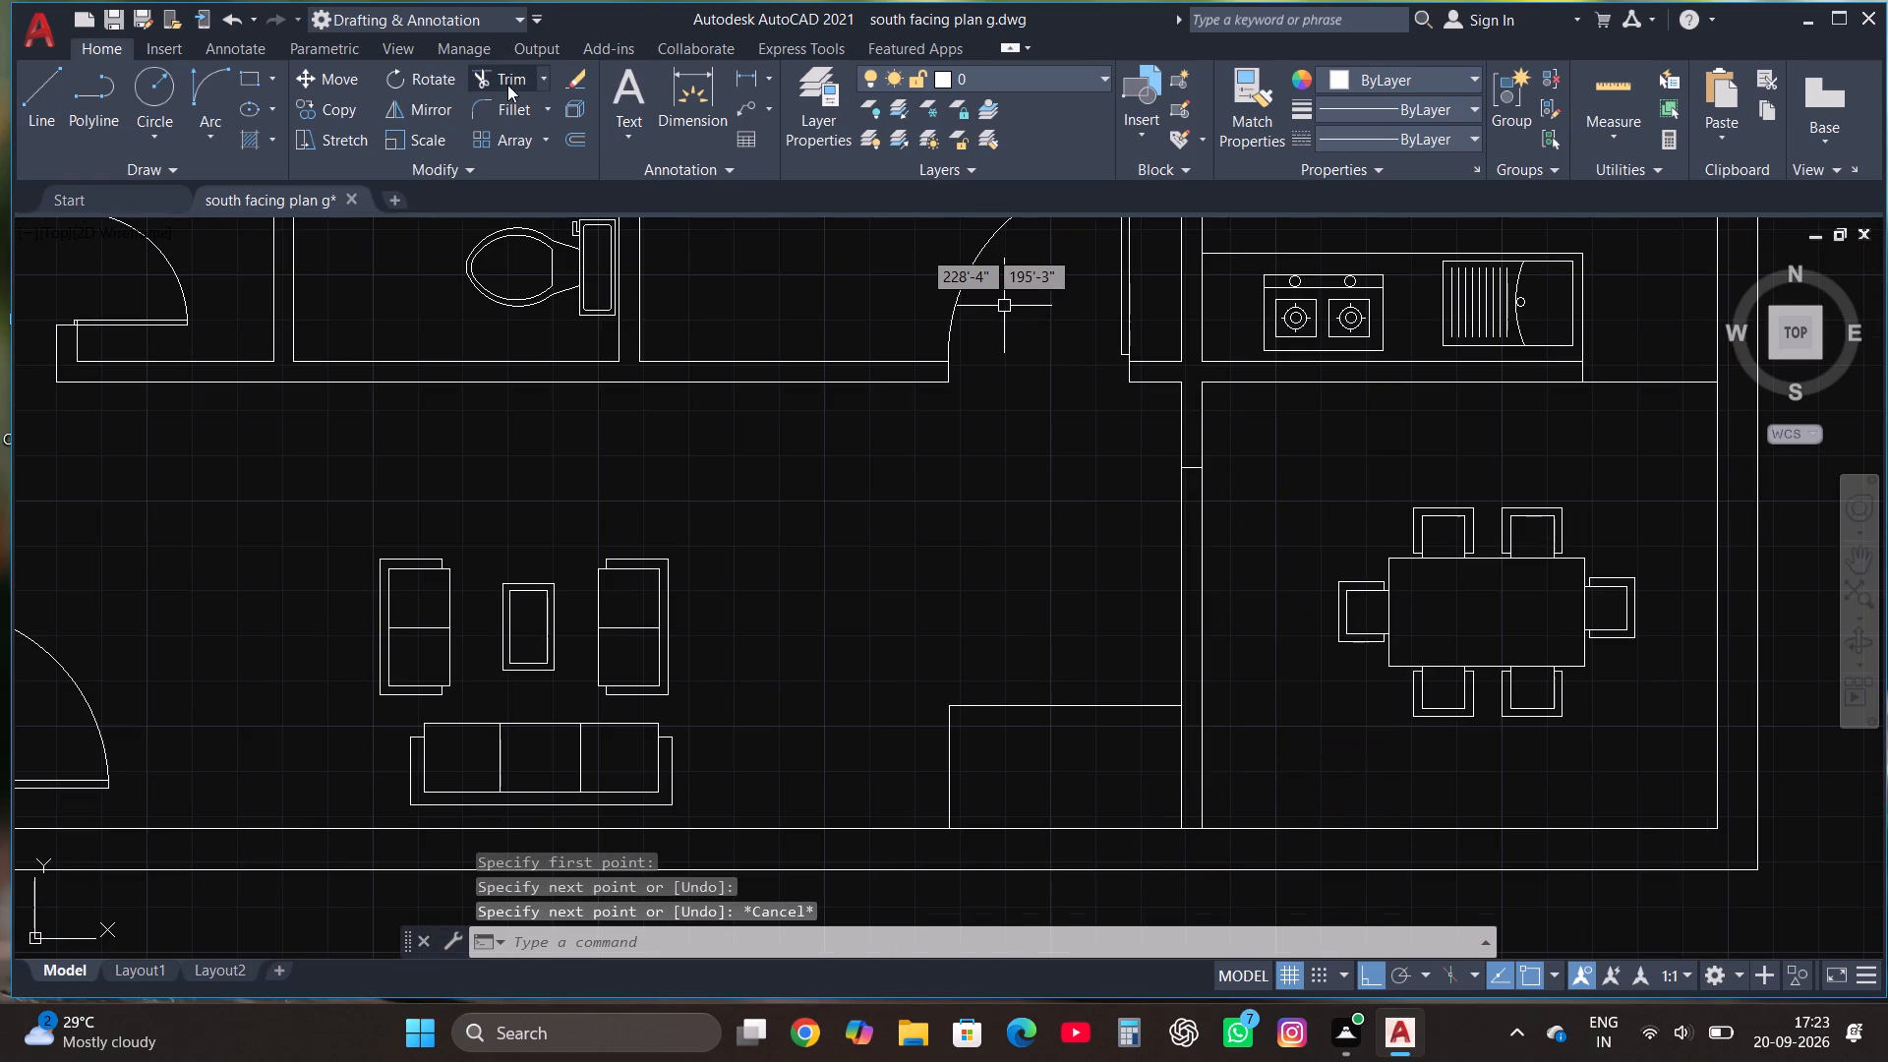
{"action": "left_click", "coordinate": [505, 74]}
{"action": "left_click", "coordinate": [1206, 627]}
{"action": "key", "text": "Escape"}
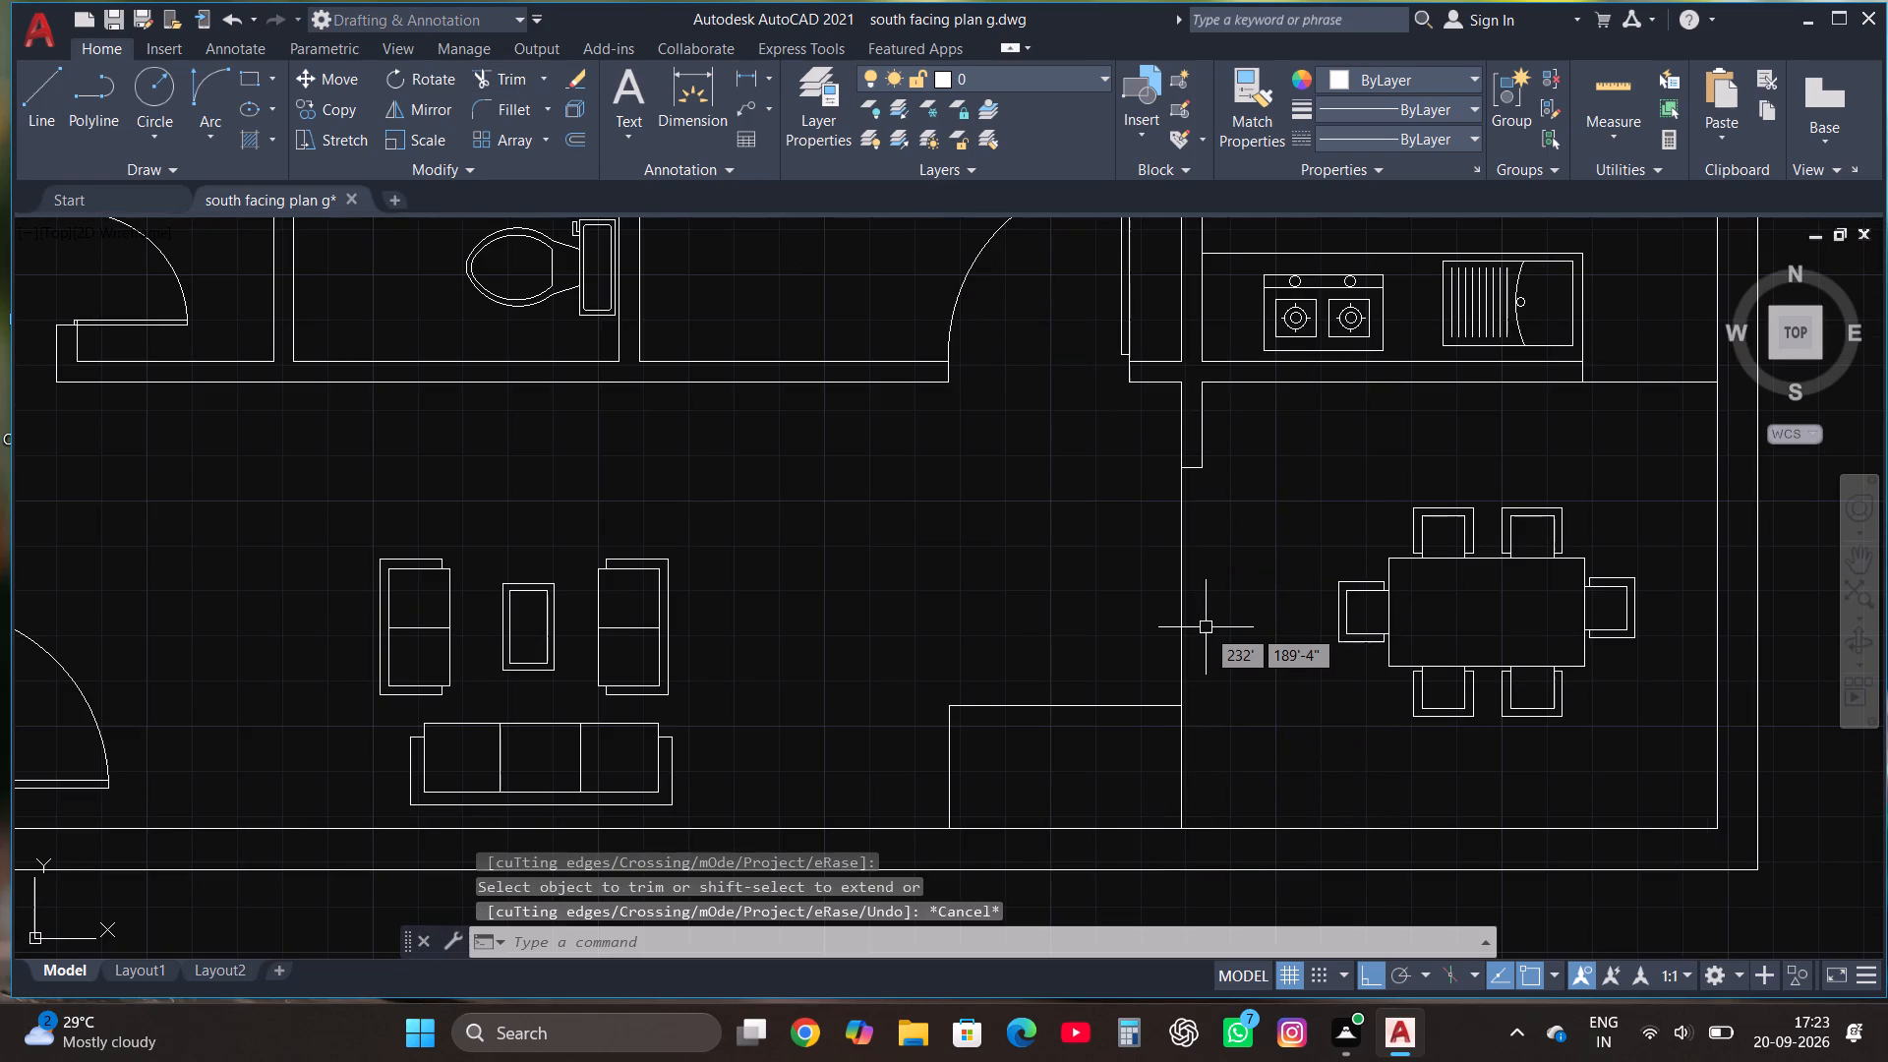
Copy the northwest bedroom's bed with its side tables straight east into the open space outside the plan.
{"action": "scroll", "coordinate": [1206, 627], "scroll_direction": "down", "scroll_amount": 1}
{"action": "scroll", "coordinate": [1016, 563], "scroll_direction": "down", "scroll_amount": 1}
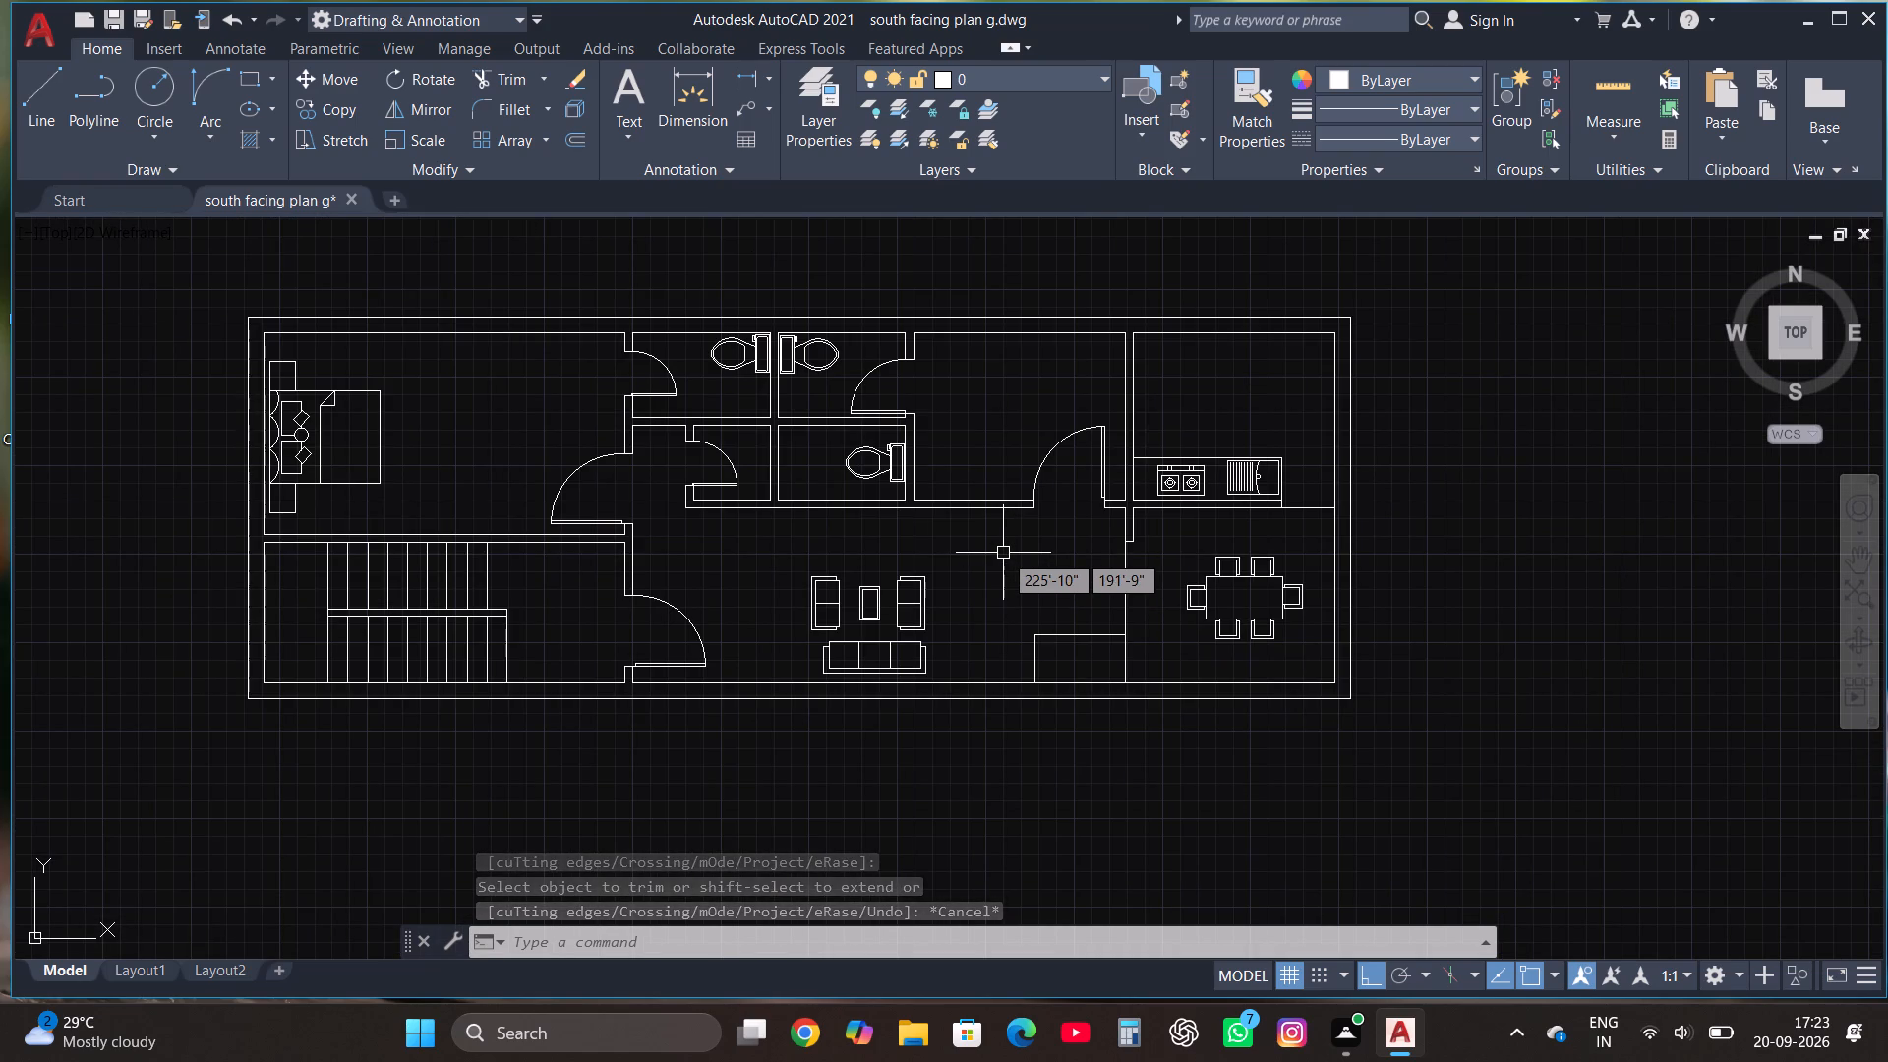
{"action": "left_click", "coordinate": [202, 521]}
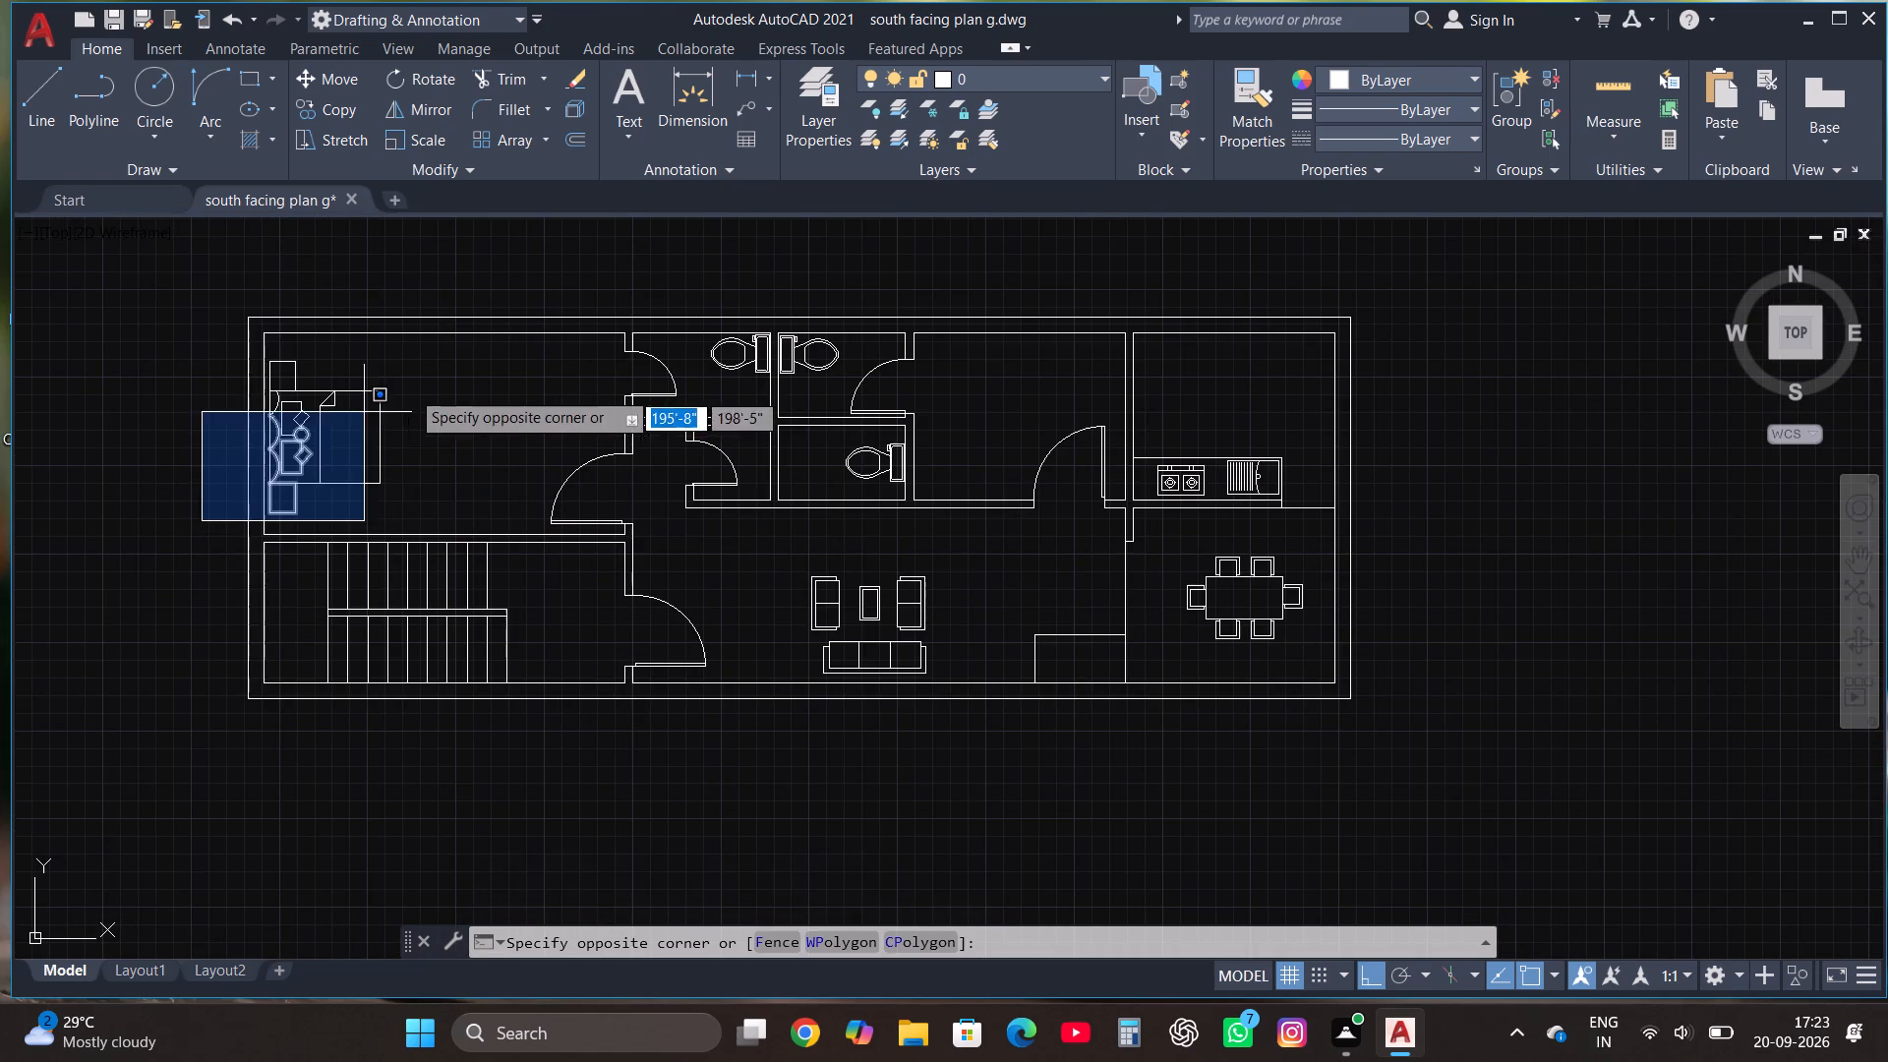
{"action": "left_click", "coordinate": [434, 356]}
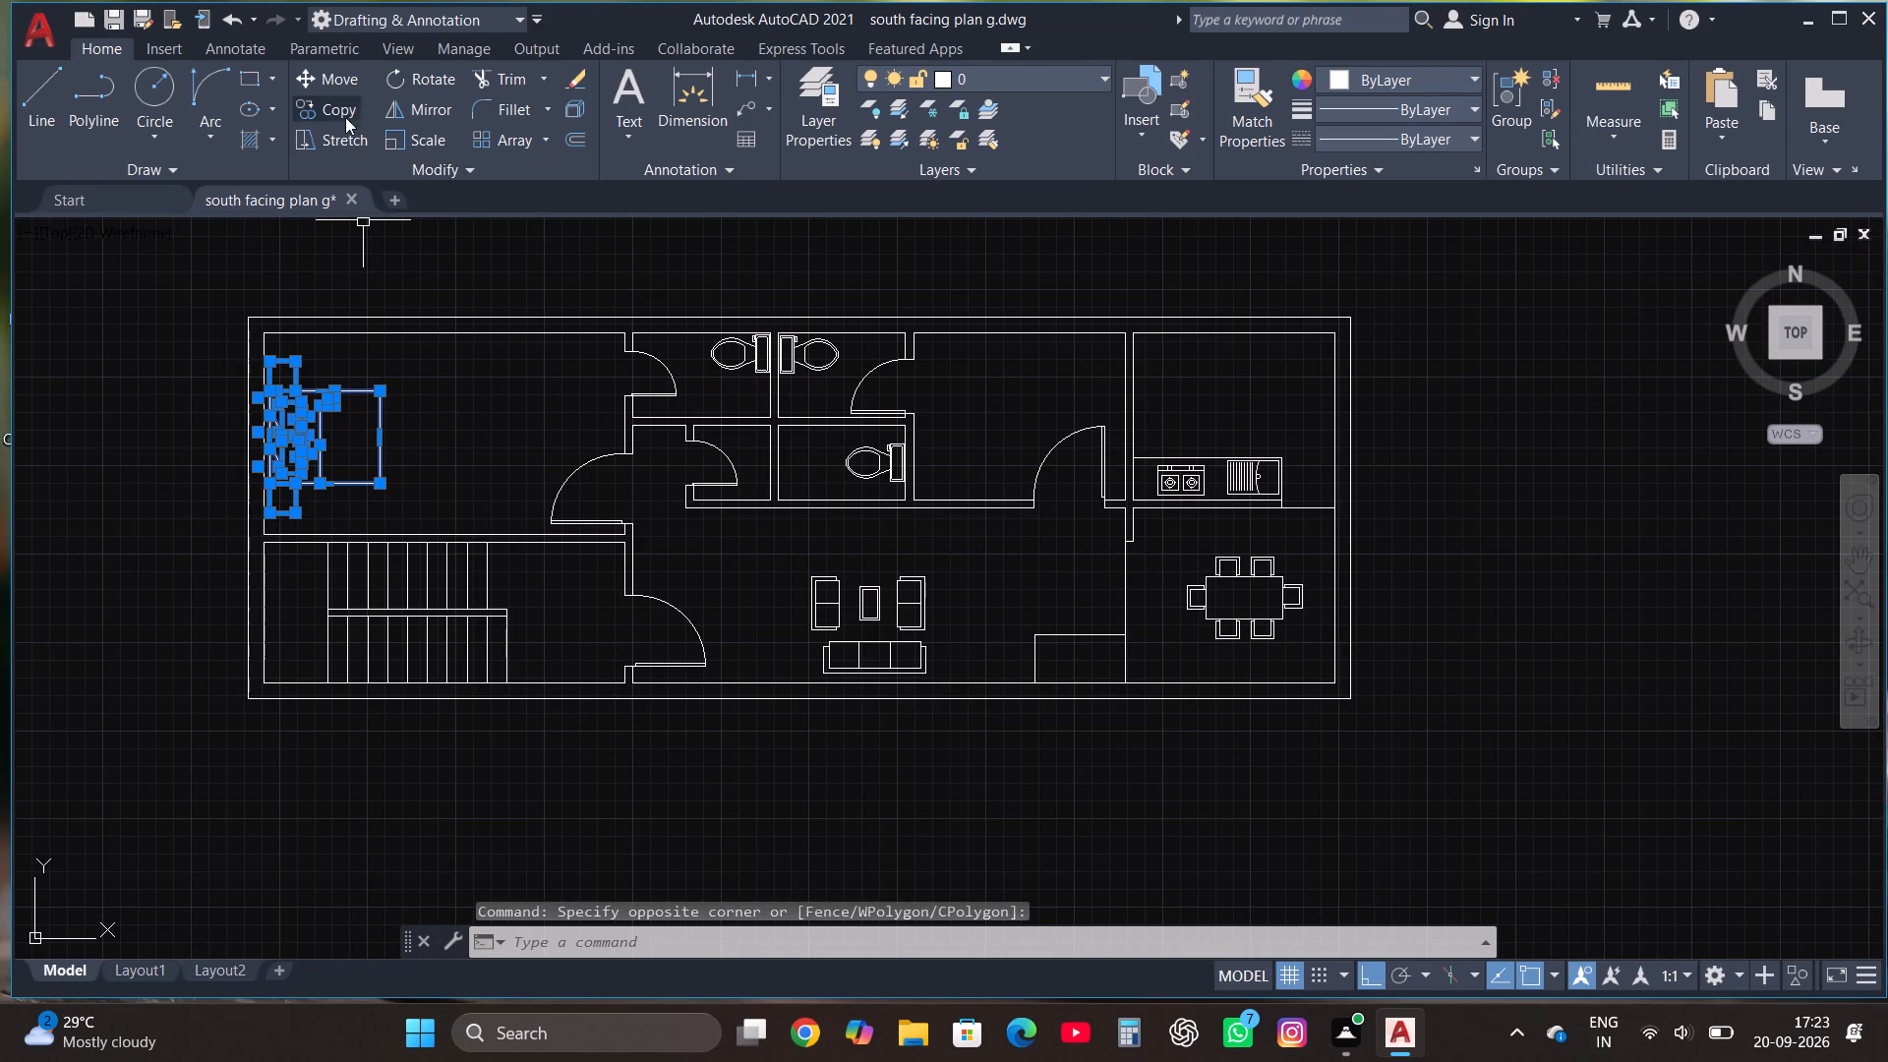
{"action": "left_click", "coordinate": [336, 110]}
{"action": "left_click", "coordinate": [308, 426]}
{"action": "scroll", "coordinate": [466, 658], "scroll_direction": "down", "scroll_amount": 3}
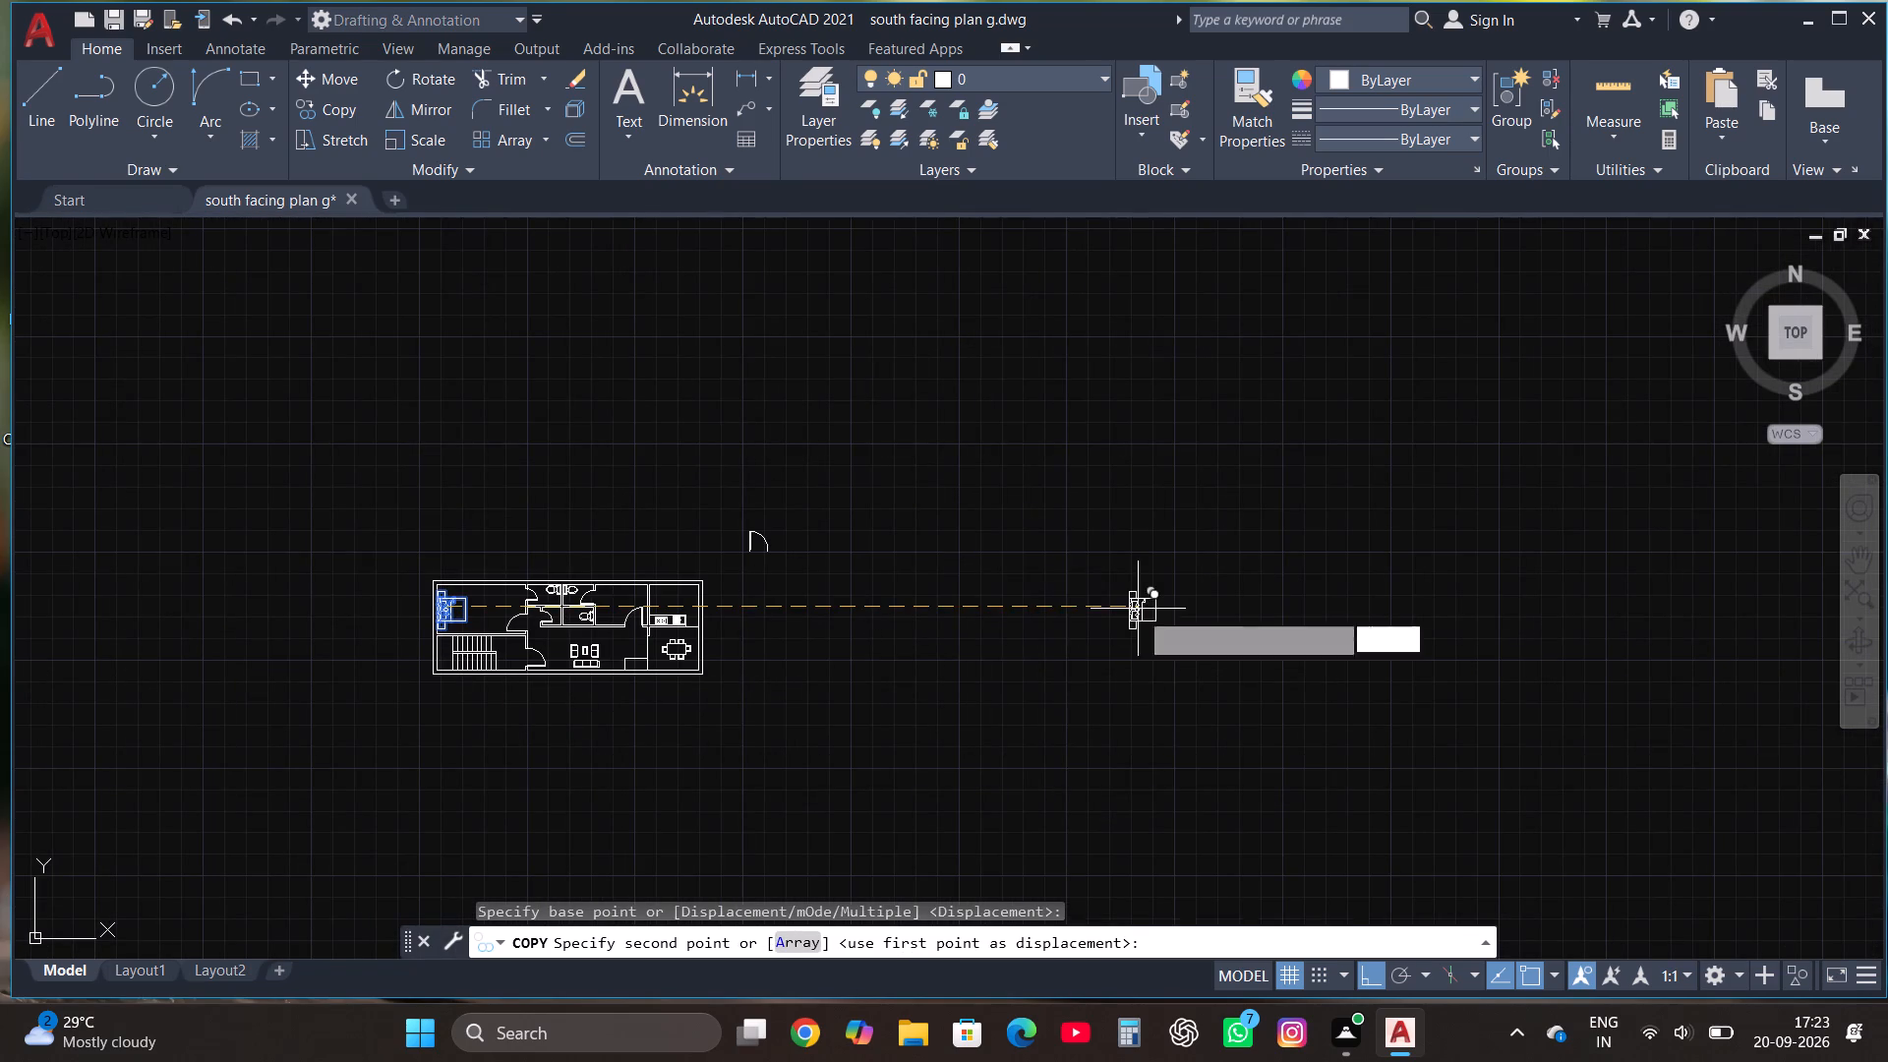
{"action": "scroll", "coordinate": [743, 637], "scroll_direction": "up", "scroll_amount": 2}
{"action": "left_click", "coordinate": [743, 636]}
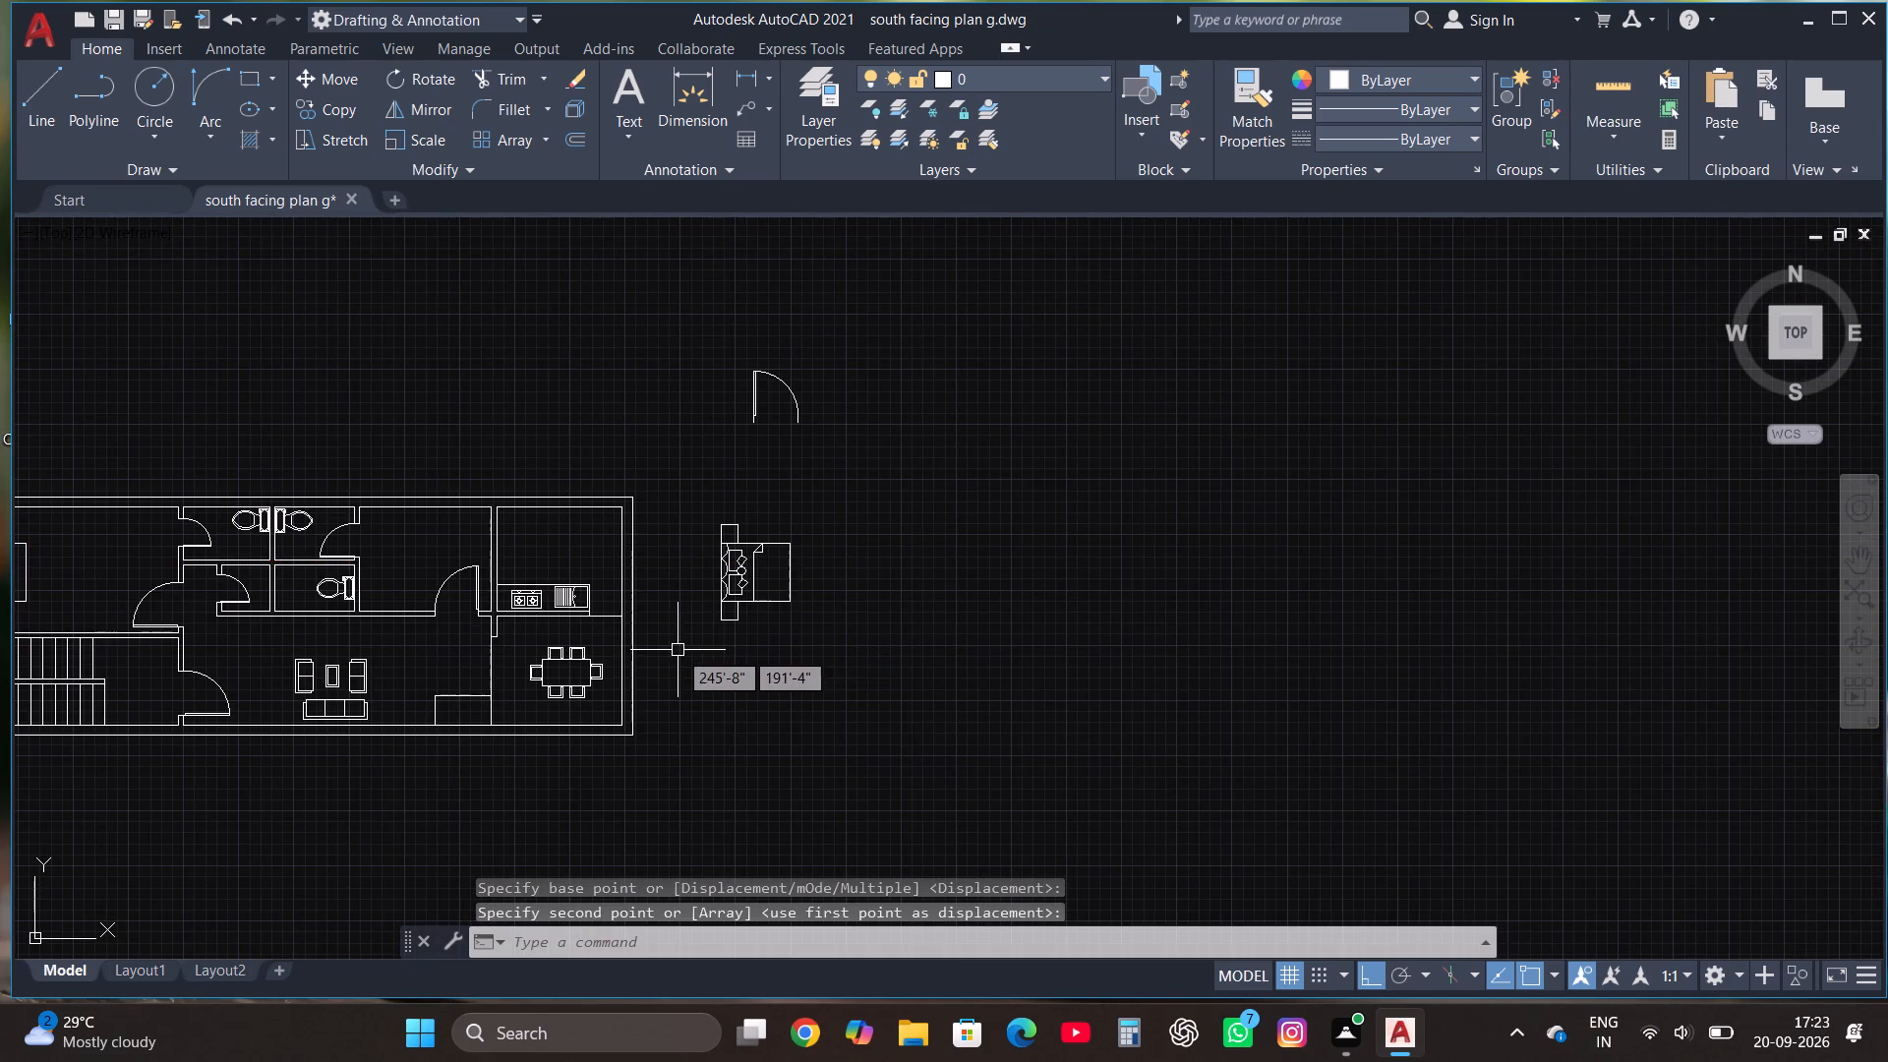
Rotate the copied bed with its side tables 90° so the headboard faces south.
{"action": "left_click", "coordinate": [678, 650]}
{"action": "left_click", "coordinate": [797, 503]}
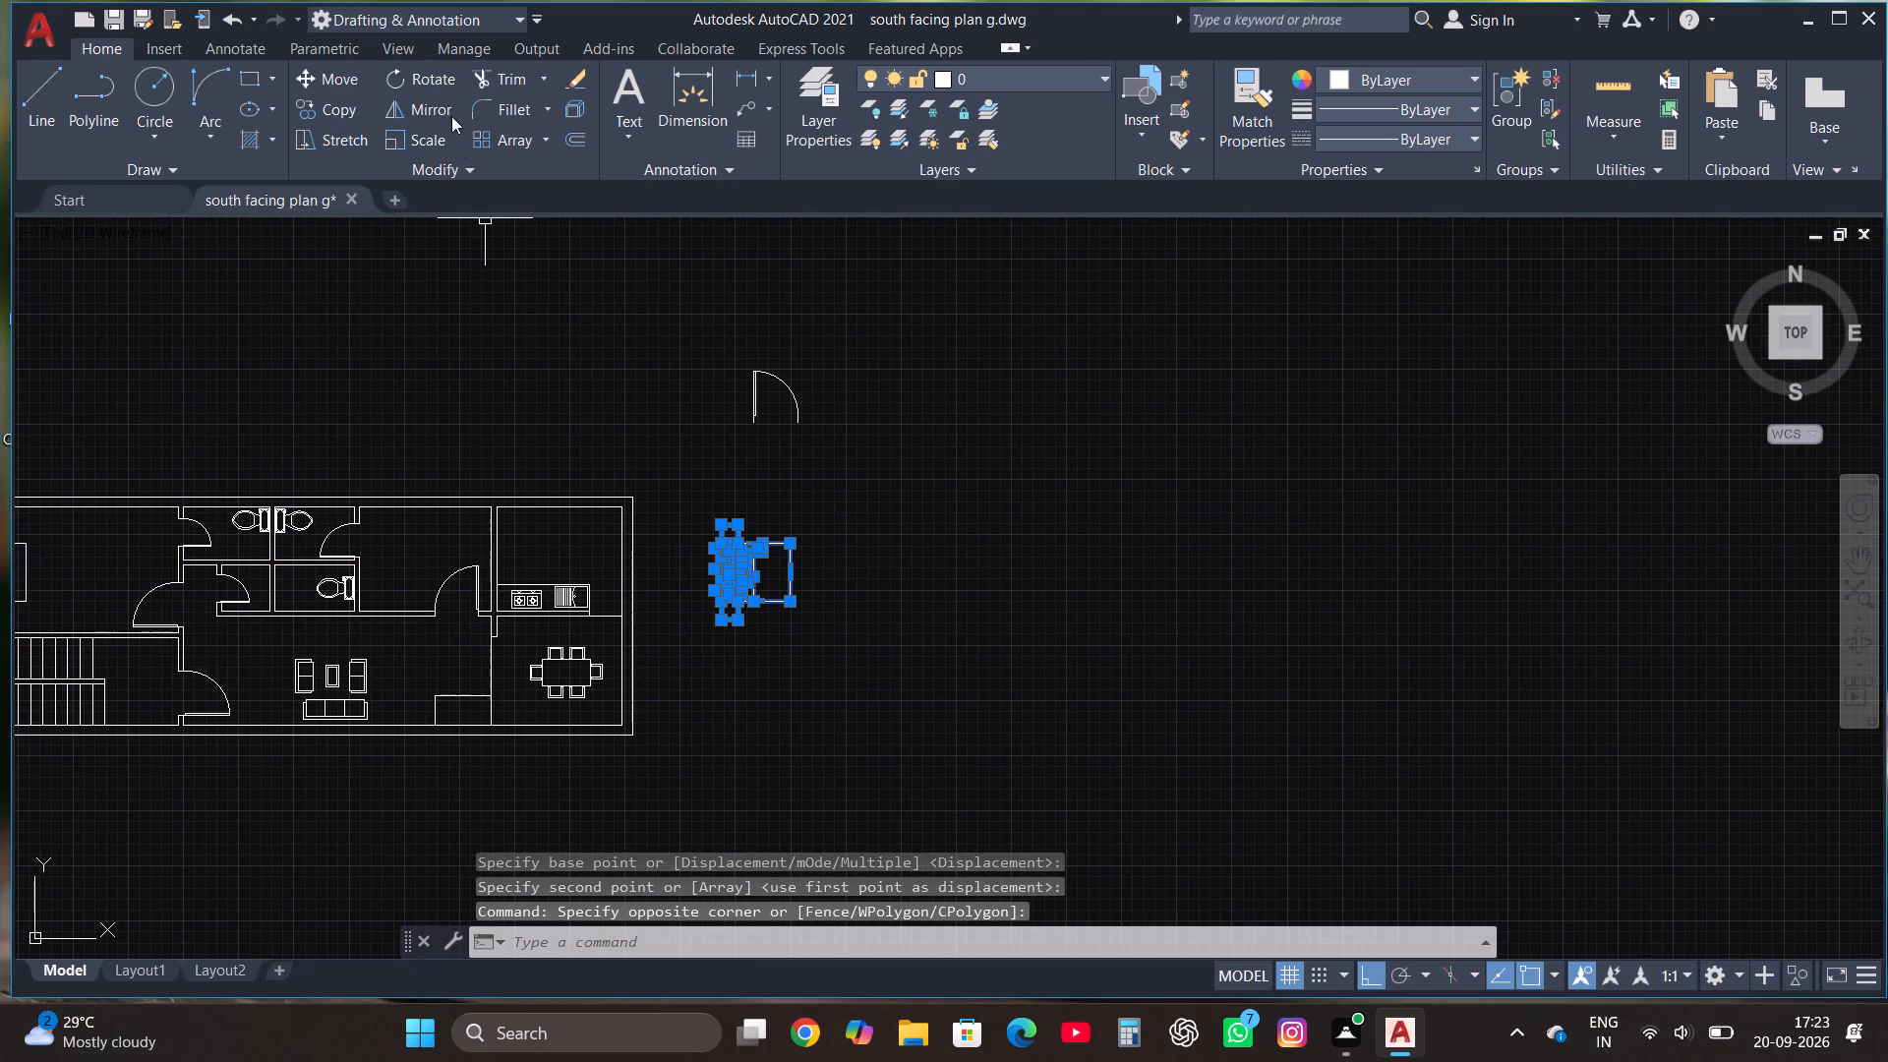
{"action": "left_click", "coordinate": [432, 76]}
{"action": "left_click", "coordinate": [800, 530]}
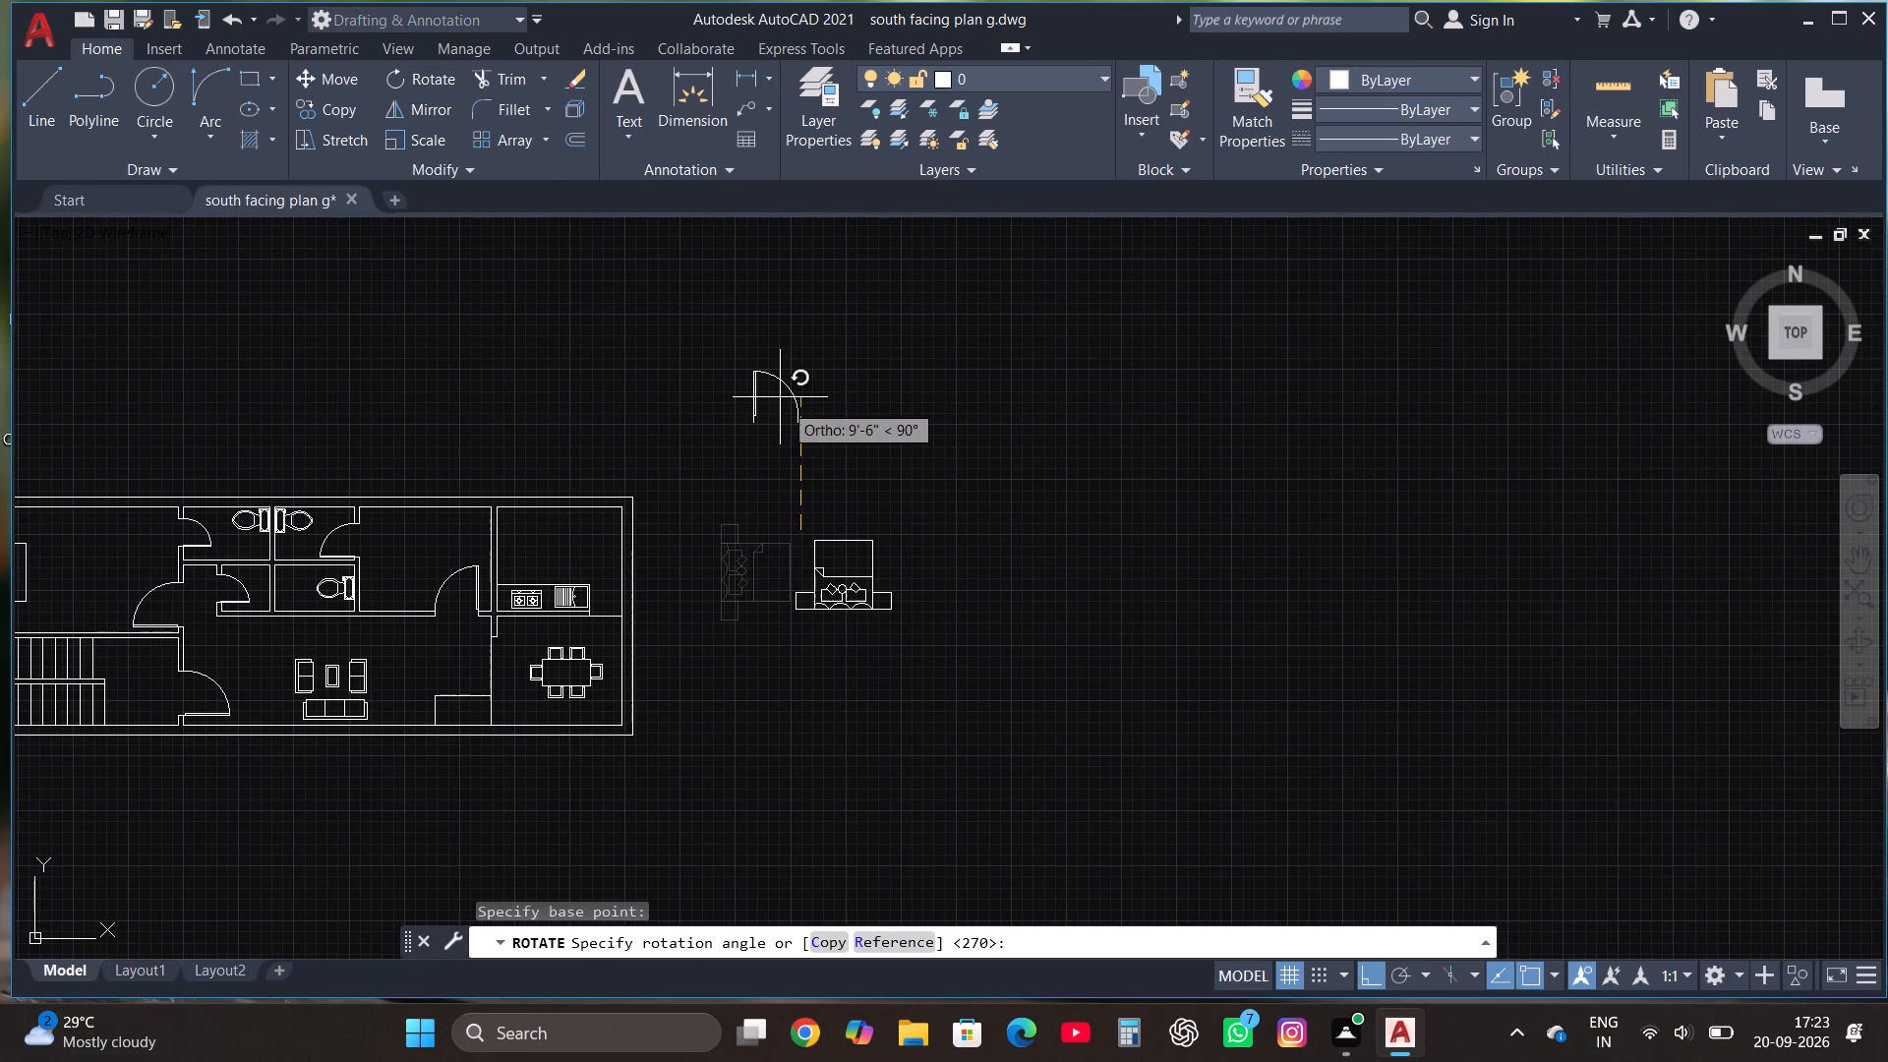
{"action": "left_click", "coordinate": [824, 357]}
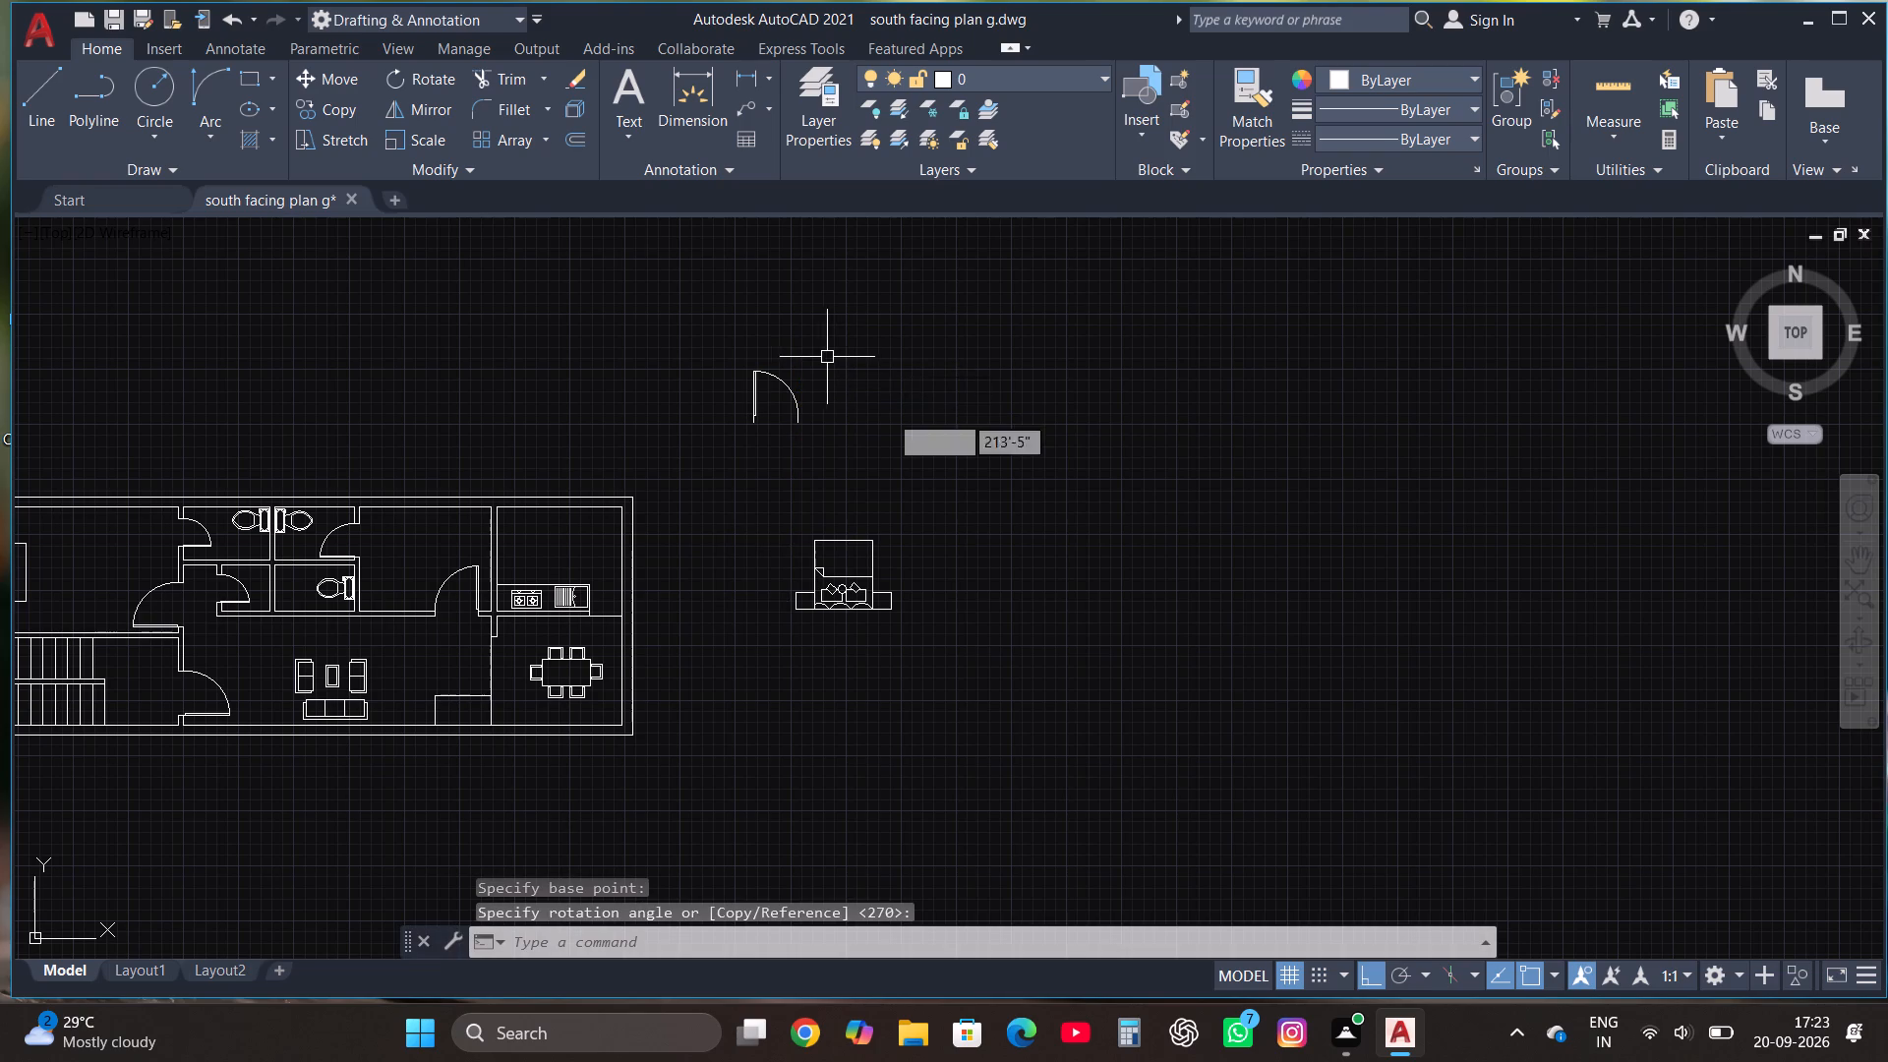
Move the rotated bed, with ortho off, to the open space just north of the bedroom beside the kitchen.
{"action": "left_click", "coordinate": [762, 658]}
{"action": "left_click", "coordinate": [934, 510]}
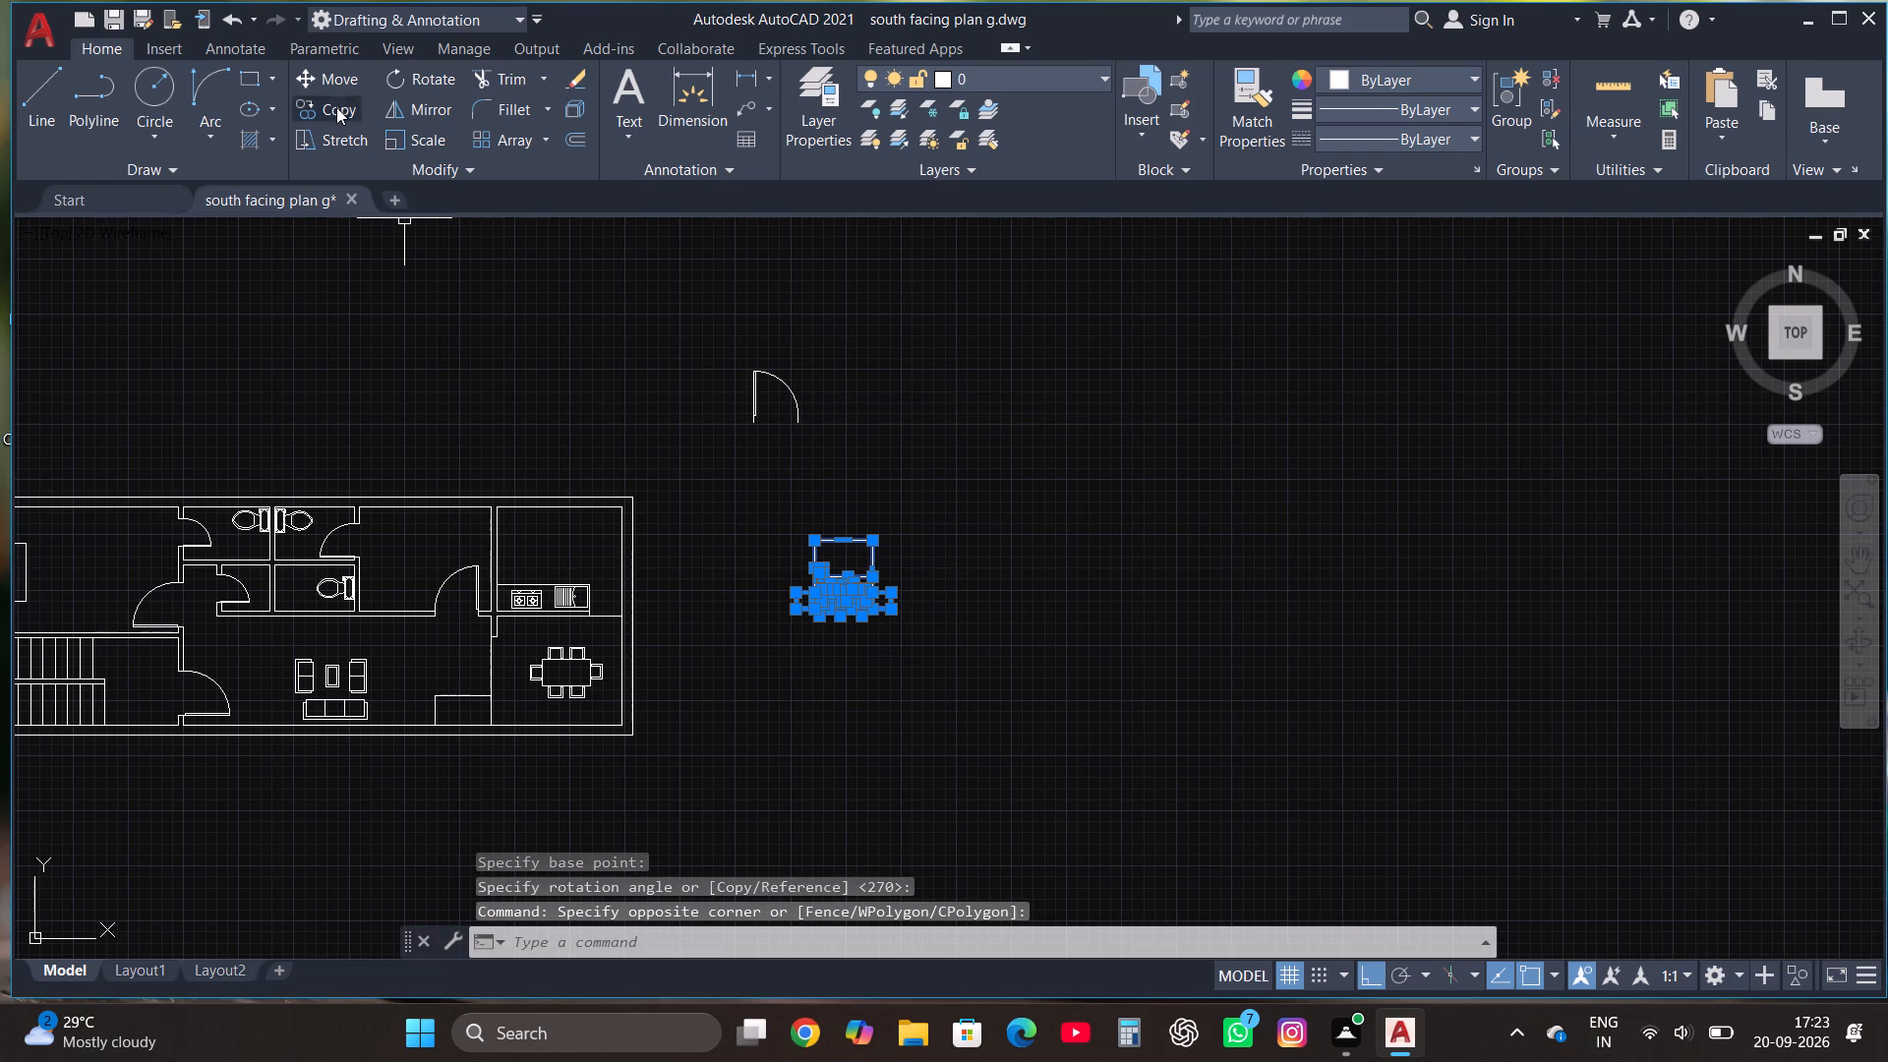
{"action": "left_click", "coordinate": [327, 78]}
{"action": "scroll", "coordinate": [796, 602], "scroll_direction": "up", "scroll_amount": 2}
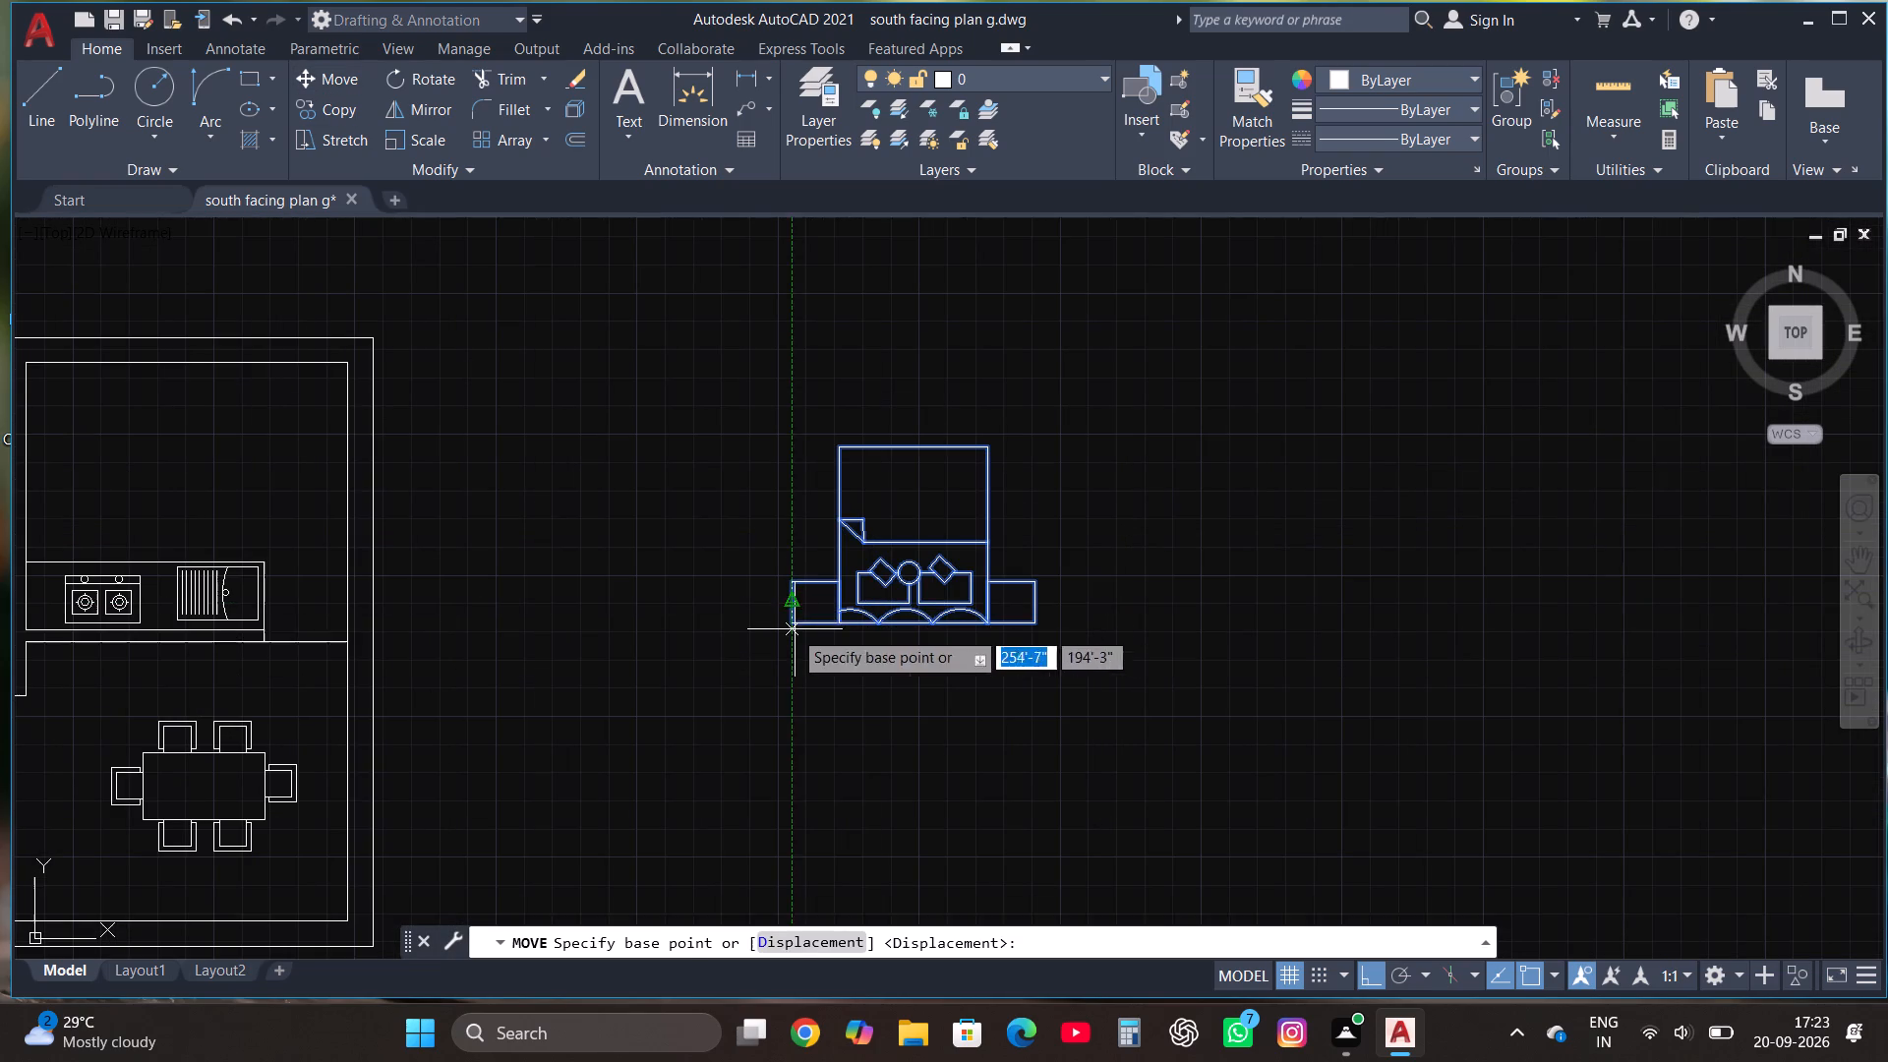
{"action": "left_click", "coordinate": [792, 628]}
{"action": "scroll", "coordinate": [1065, 534], "scroll_direction": "down", "scroll_amount": 2}
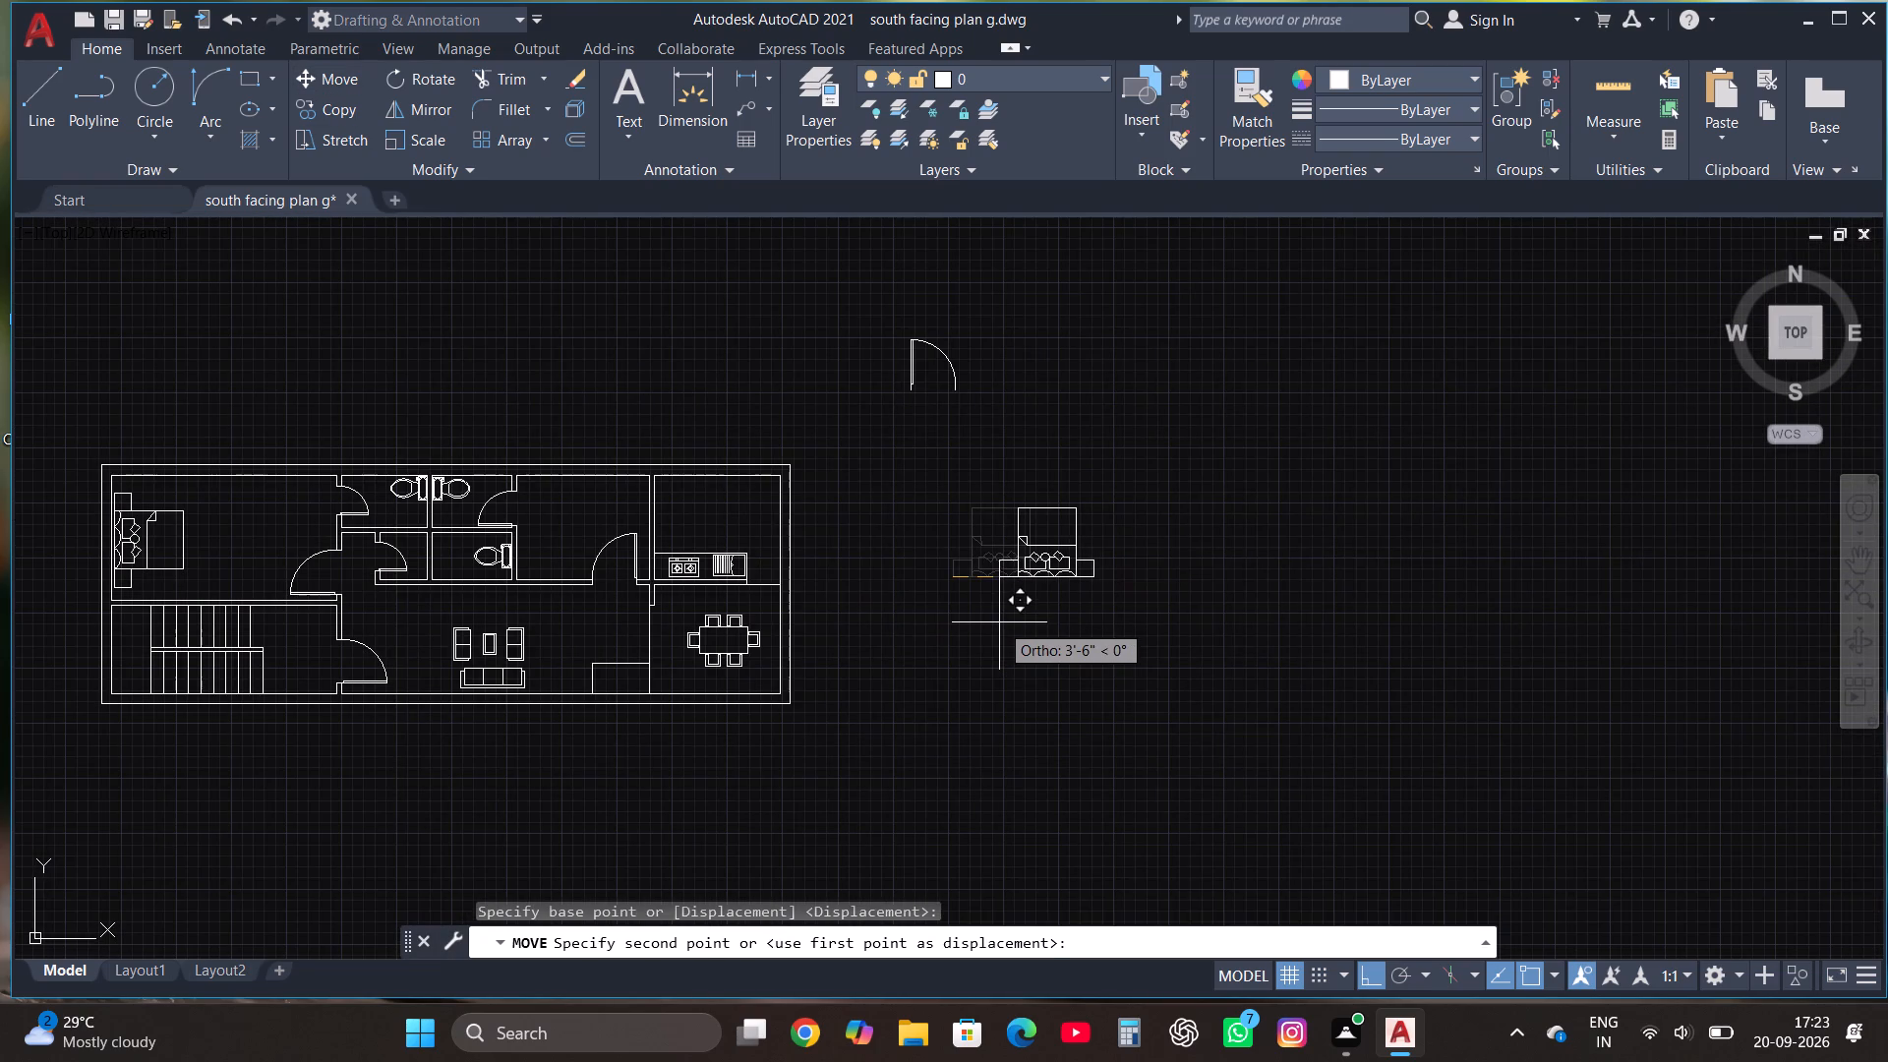
{"action": "key", "text": "F8"}
{"action": "scroll", "coordinate": [1149, 547], "scroll_direction": "down", "scroll_amount": 1}
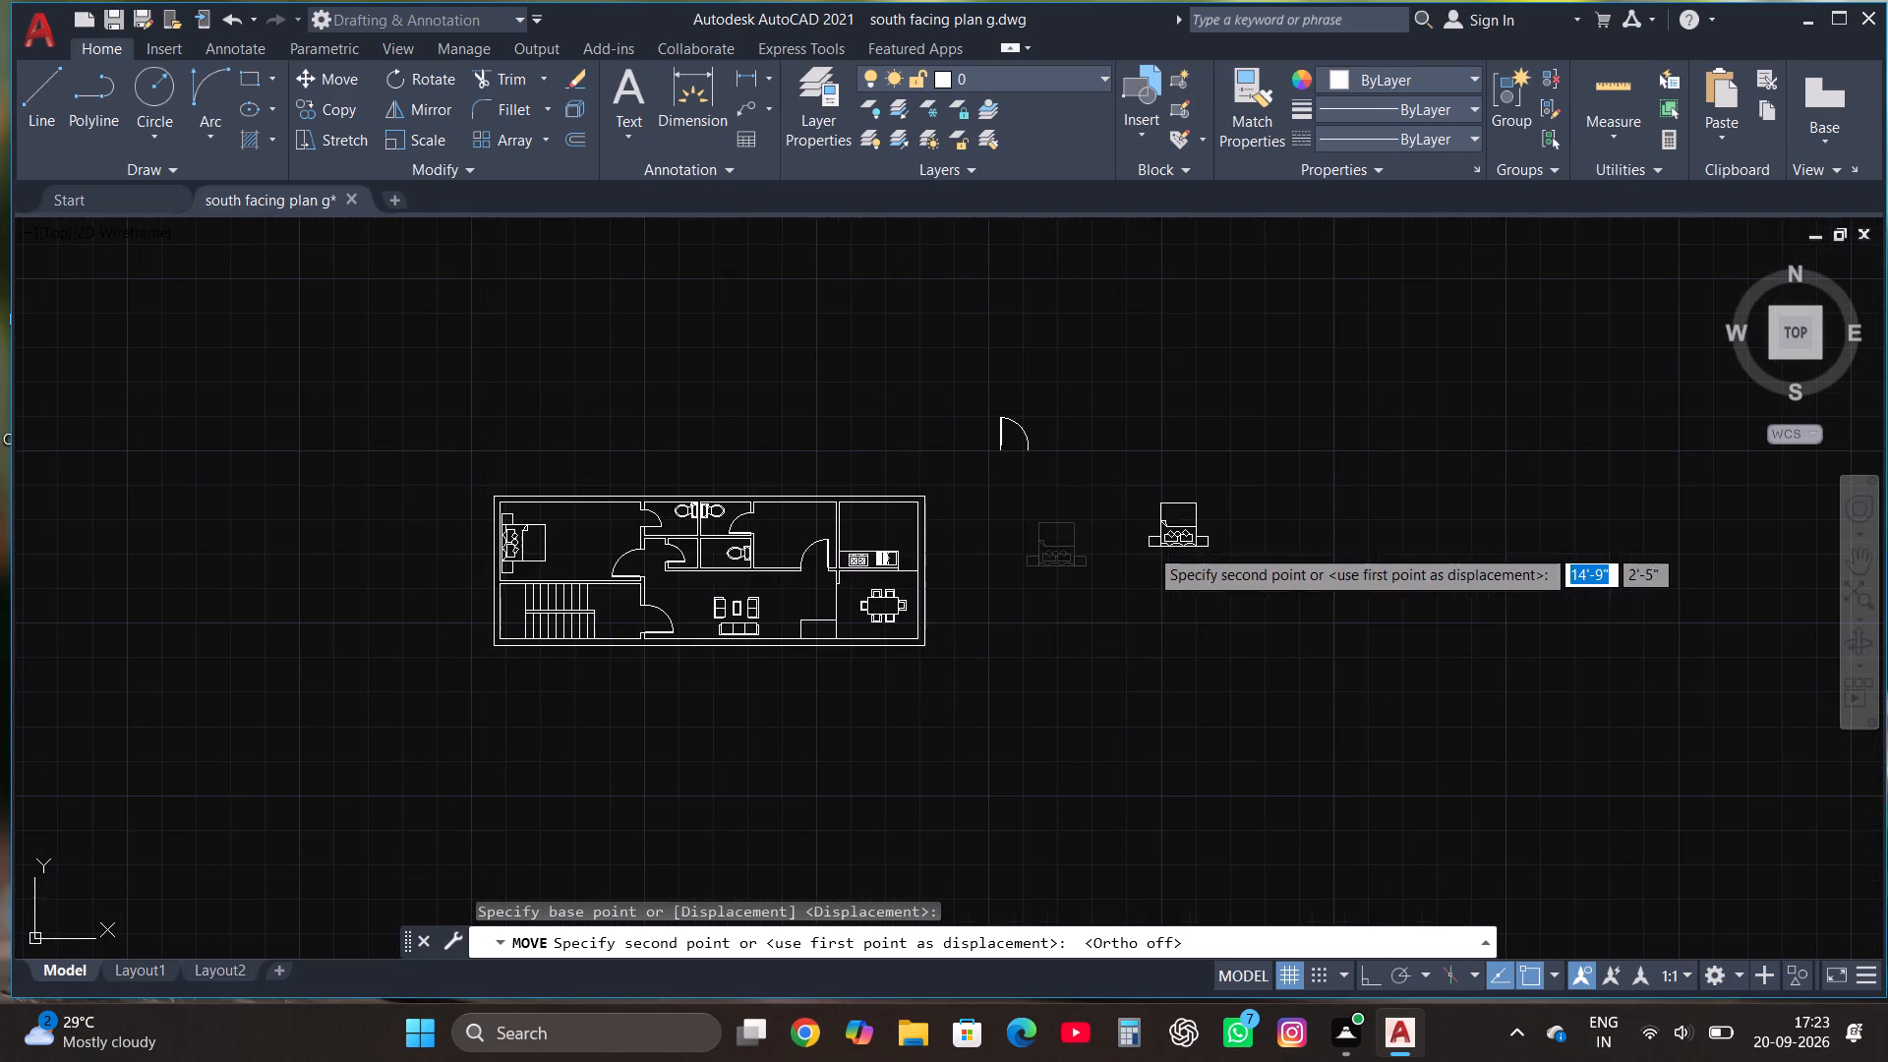
{"action": "scroll", "coordinate": [725, 551], "scroll_direction": "up", "scroll_amount": 5}
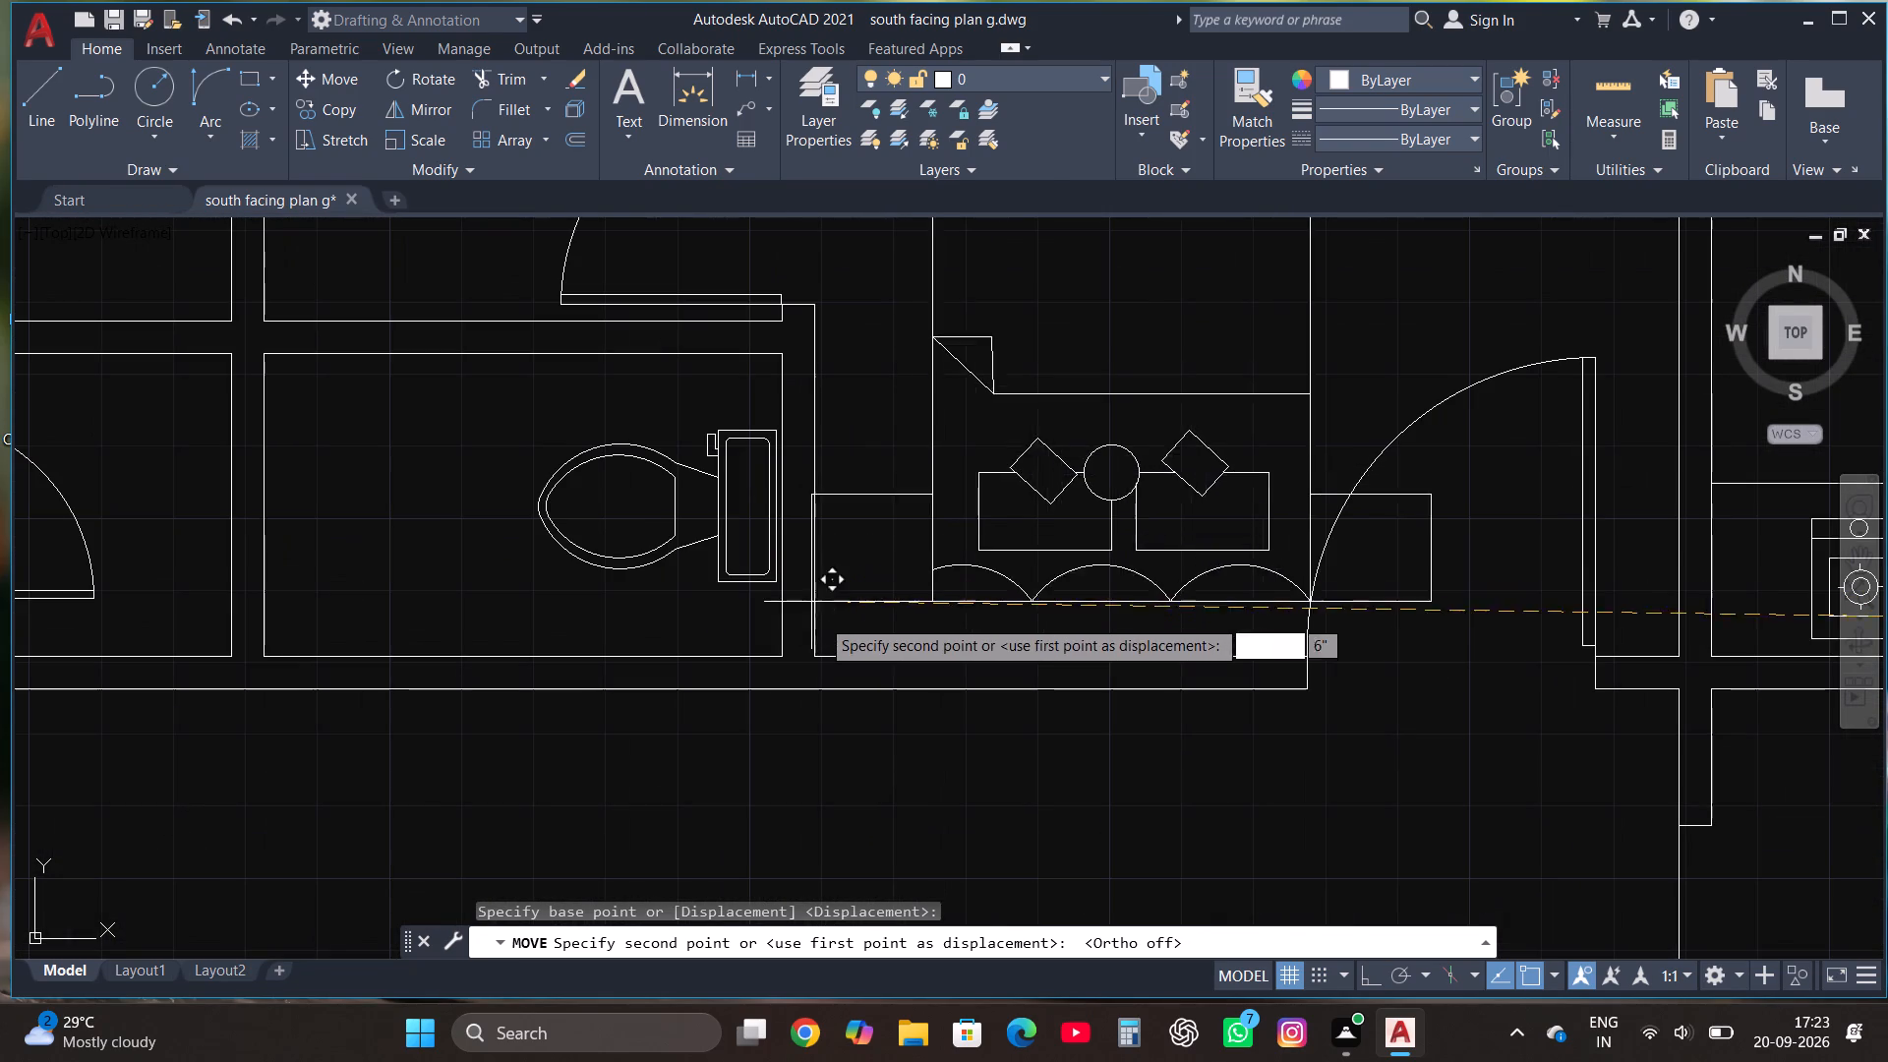
{"action": "scroll", "coordinate": [823, 678], "scroll_direction": "down", "scroll_amount": 1}
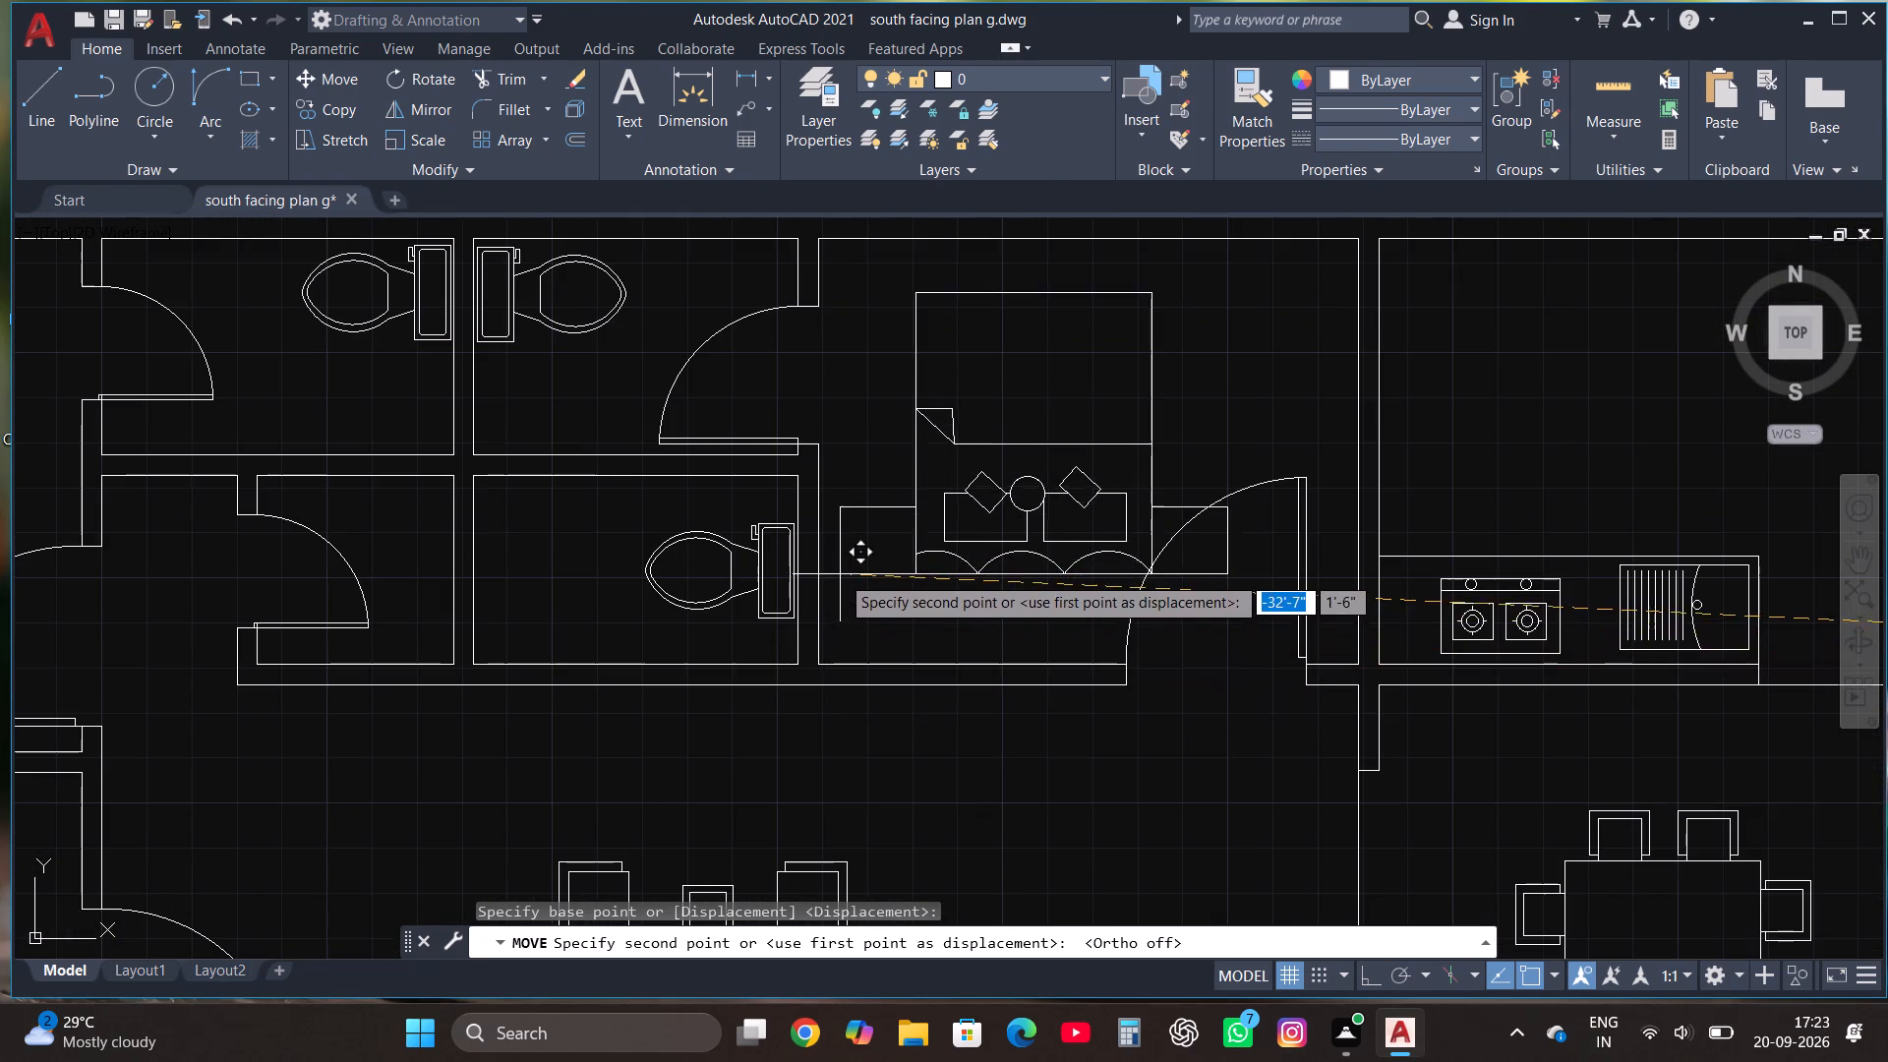
{"action": "scroll", "coordinate": [821, 645], "scroll_direction": "down", "scroll_amount": 4}
{"action": "left_click", "coordinate": [835, 509]}
Scale the rotated bed down freehand about the southwest corner of its west side table to suit the smaller bedroom.
{"action": "scroll", "coordinate": [835, 509], "scroll_direction": "up", "scroll_amount": 2}
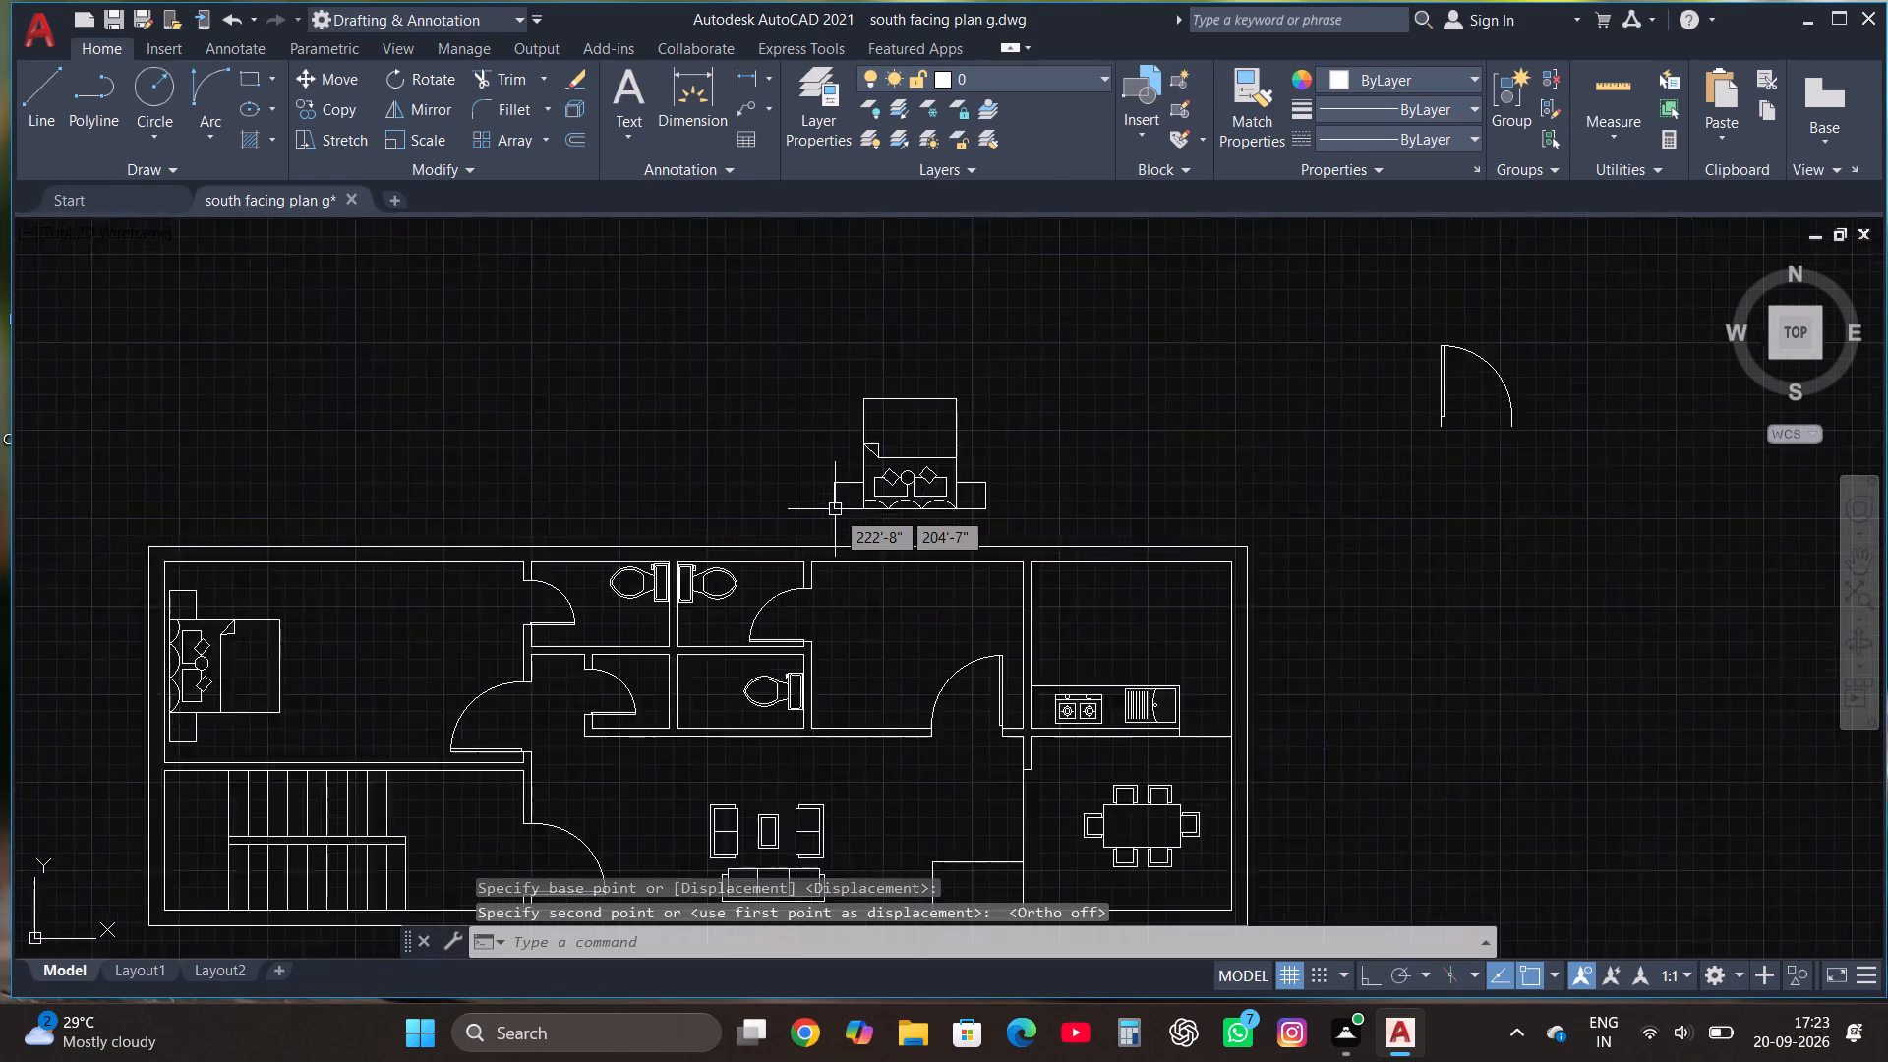
{"action": "left_click", "coordinate": [796, 540]}
{"action": "left_click", "coordinate": [1134, 321]}
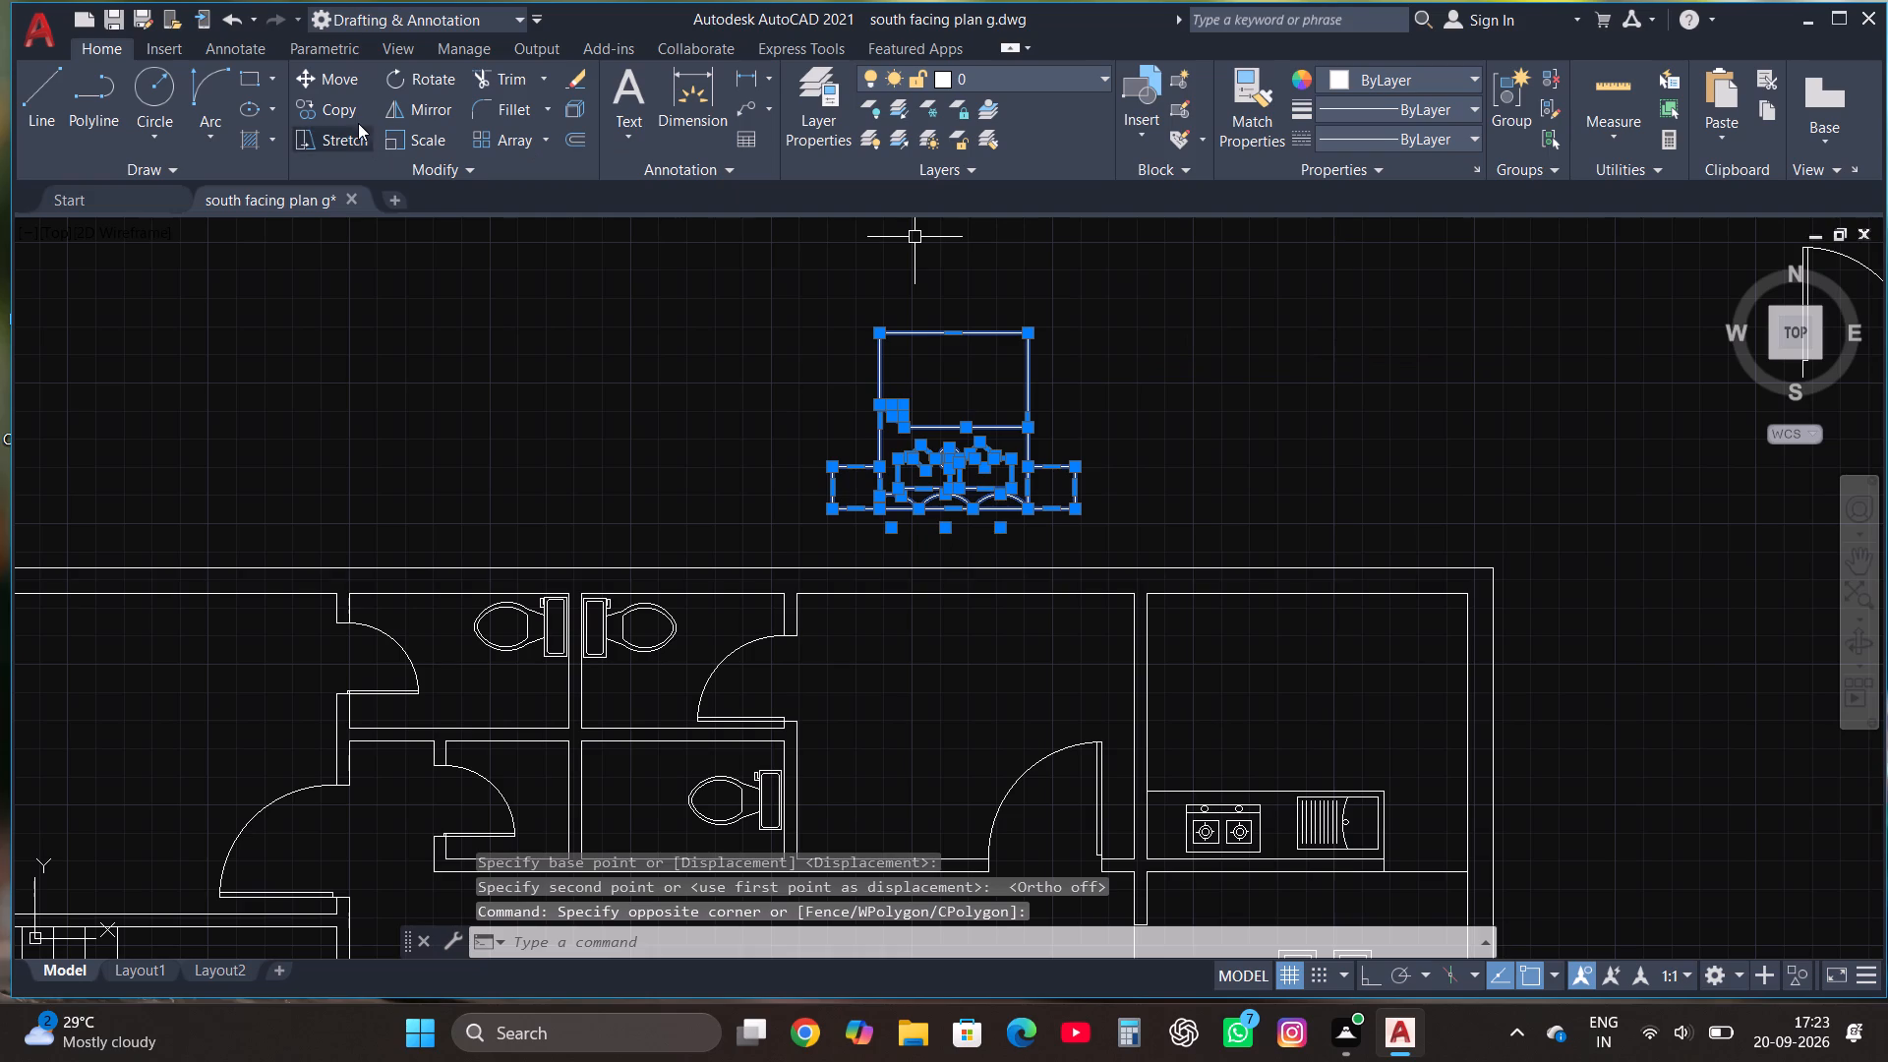
{"action": "left_click", "coordinate": [427, 144]}
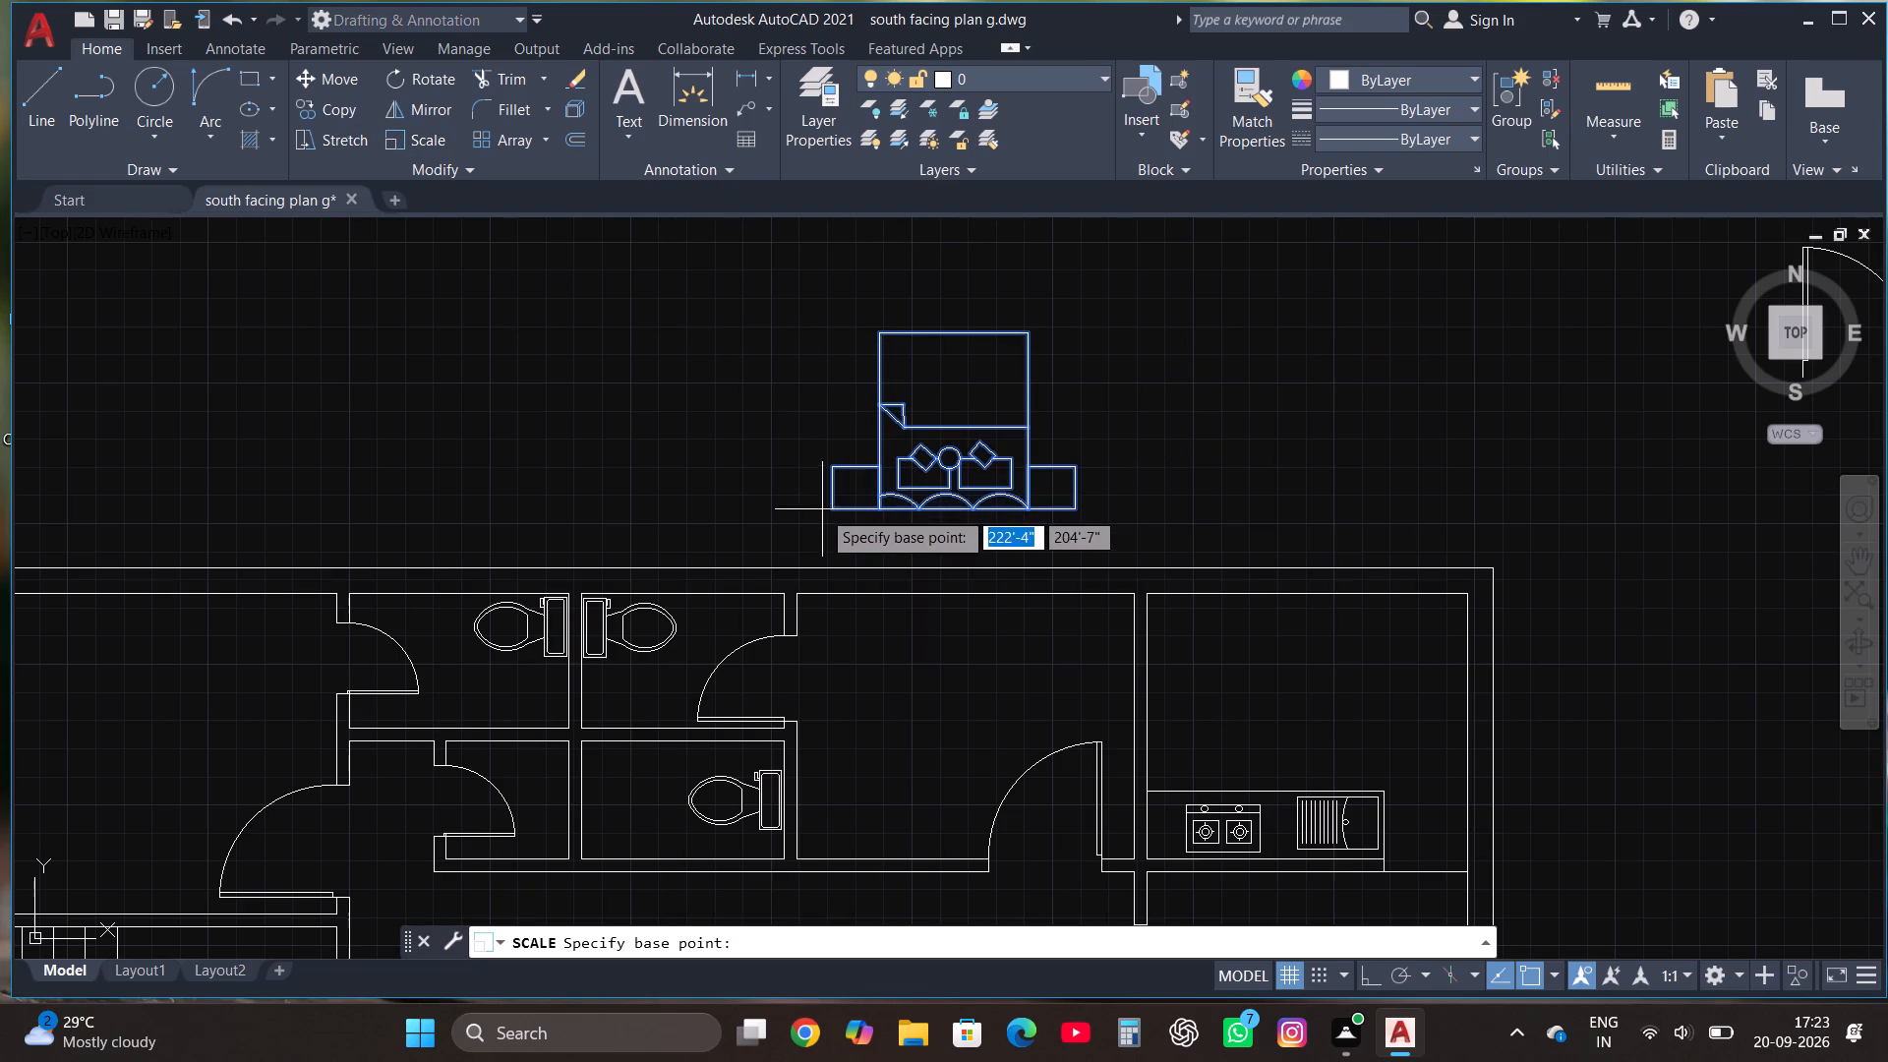
{"action": "left_click", "coordinate": [833, 504]}
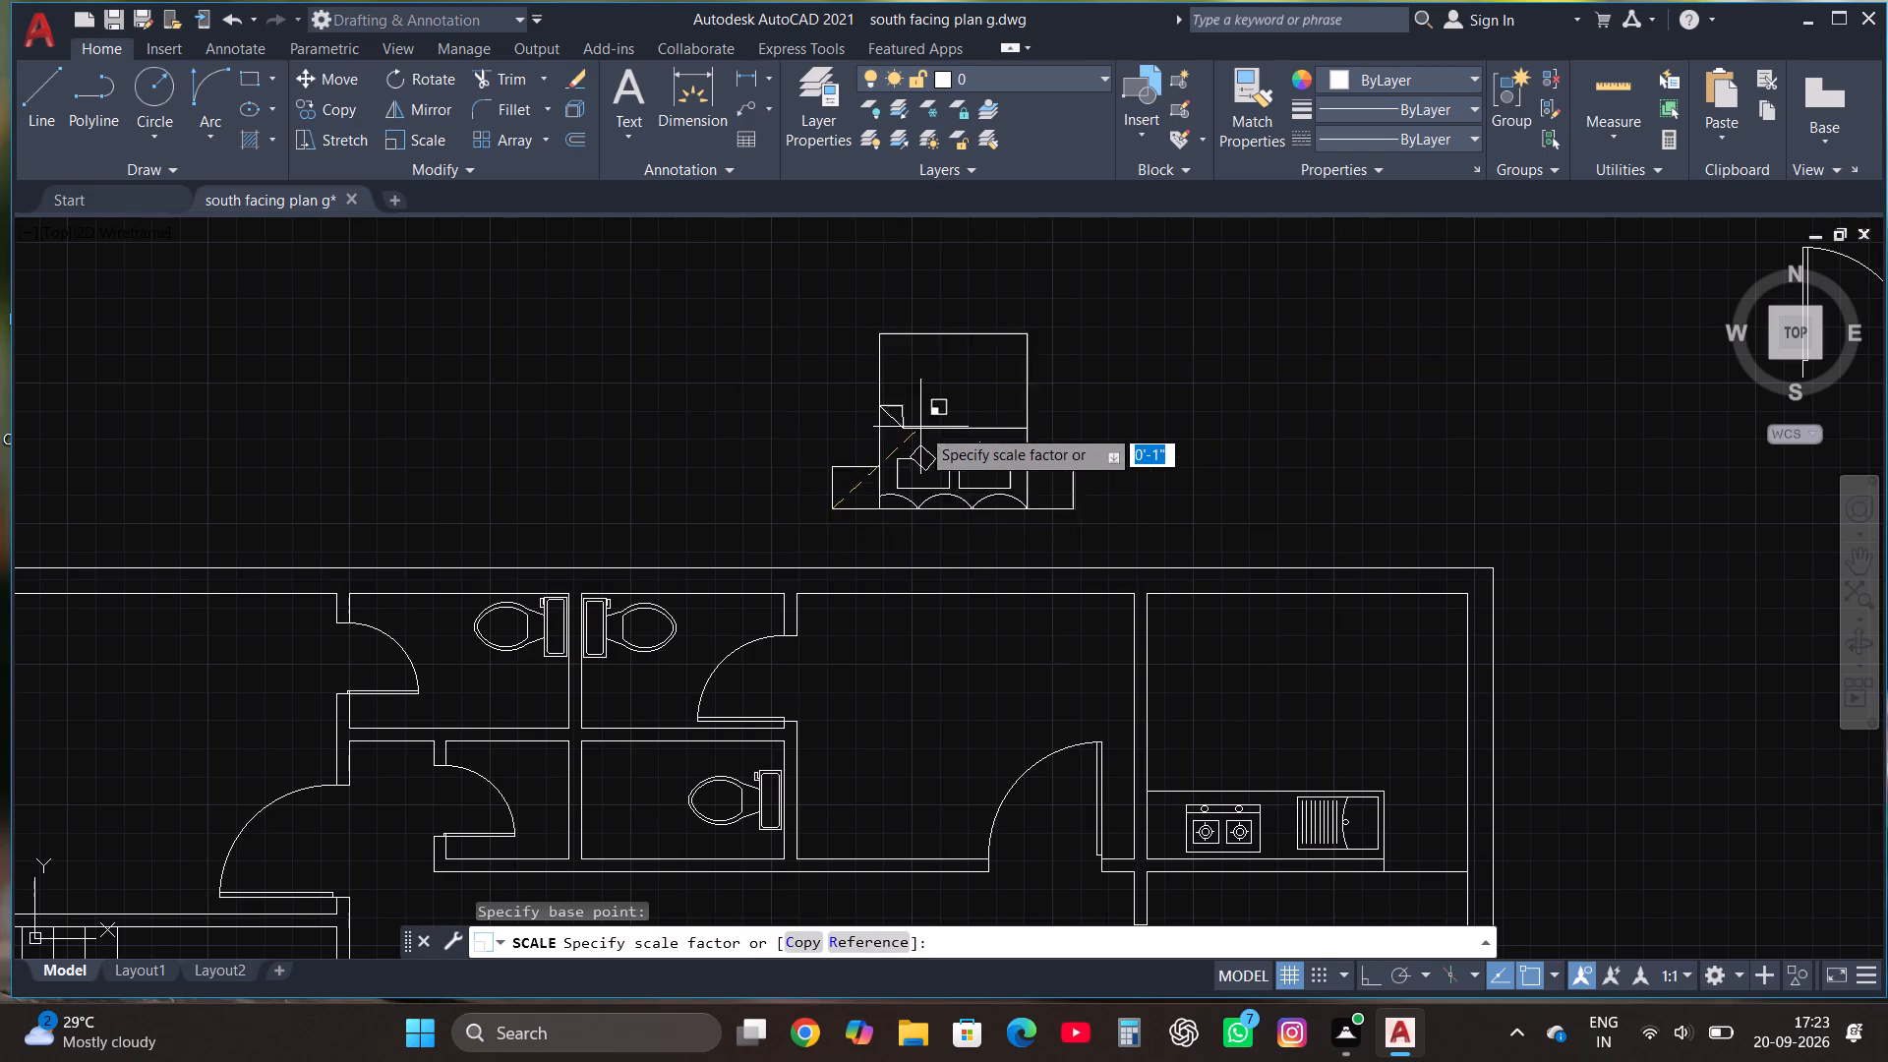
{"action": "left_click", "coordinate": [864, 437]}
Move the scaled bed into the bedroom west of the kitchen, with its headboard near the south wall.
{"action": "left_click", "coordinate": [782, 530]}
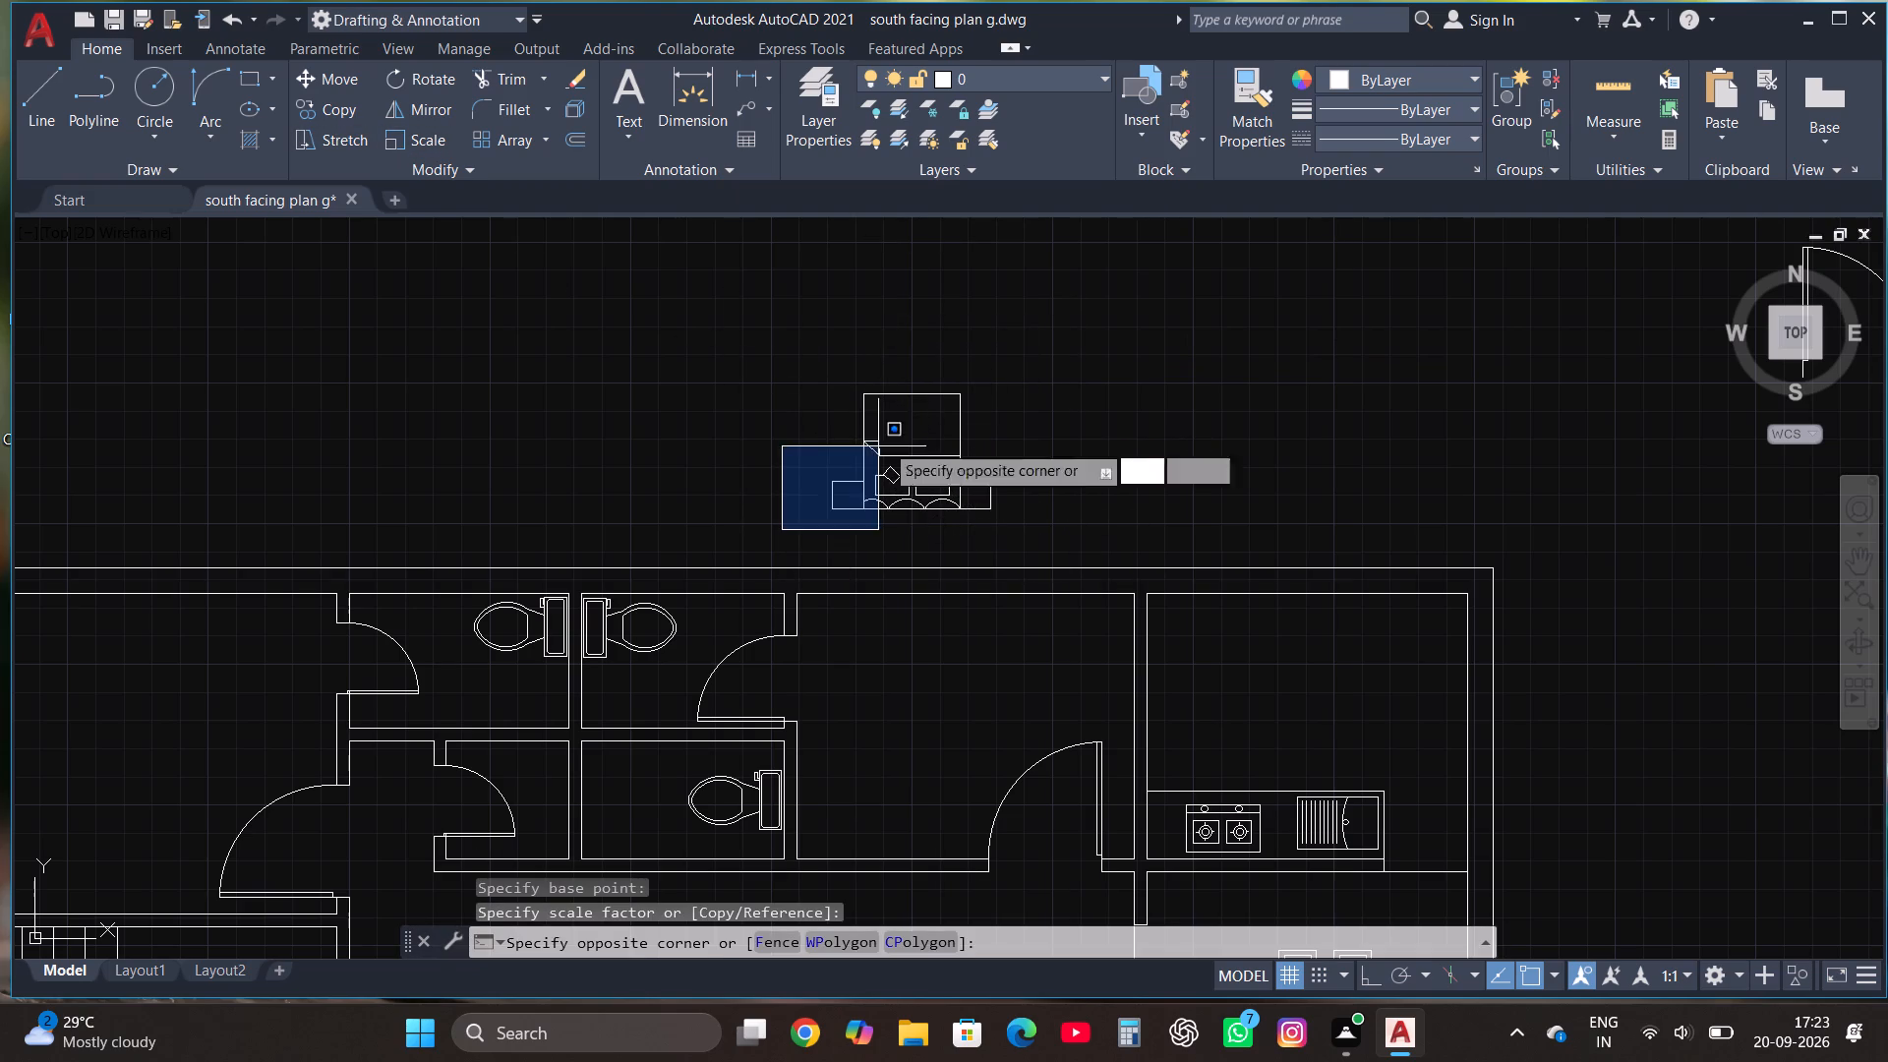
{"action": "left_click", "coordinate": [1057, 370]}
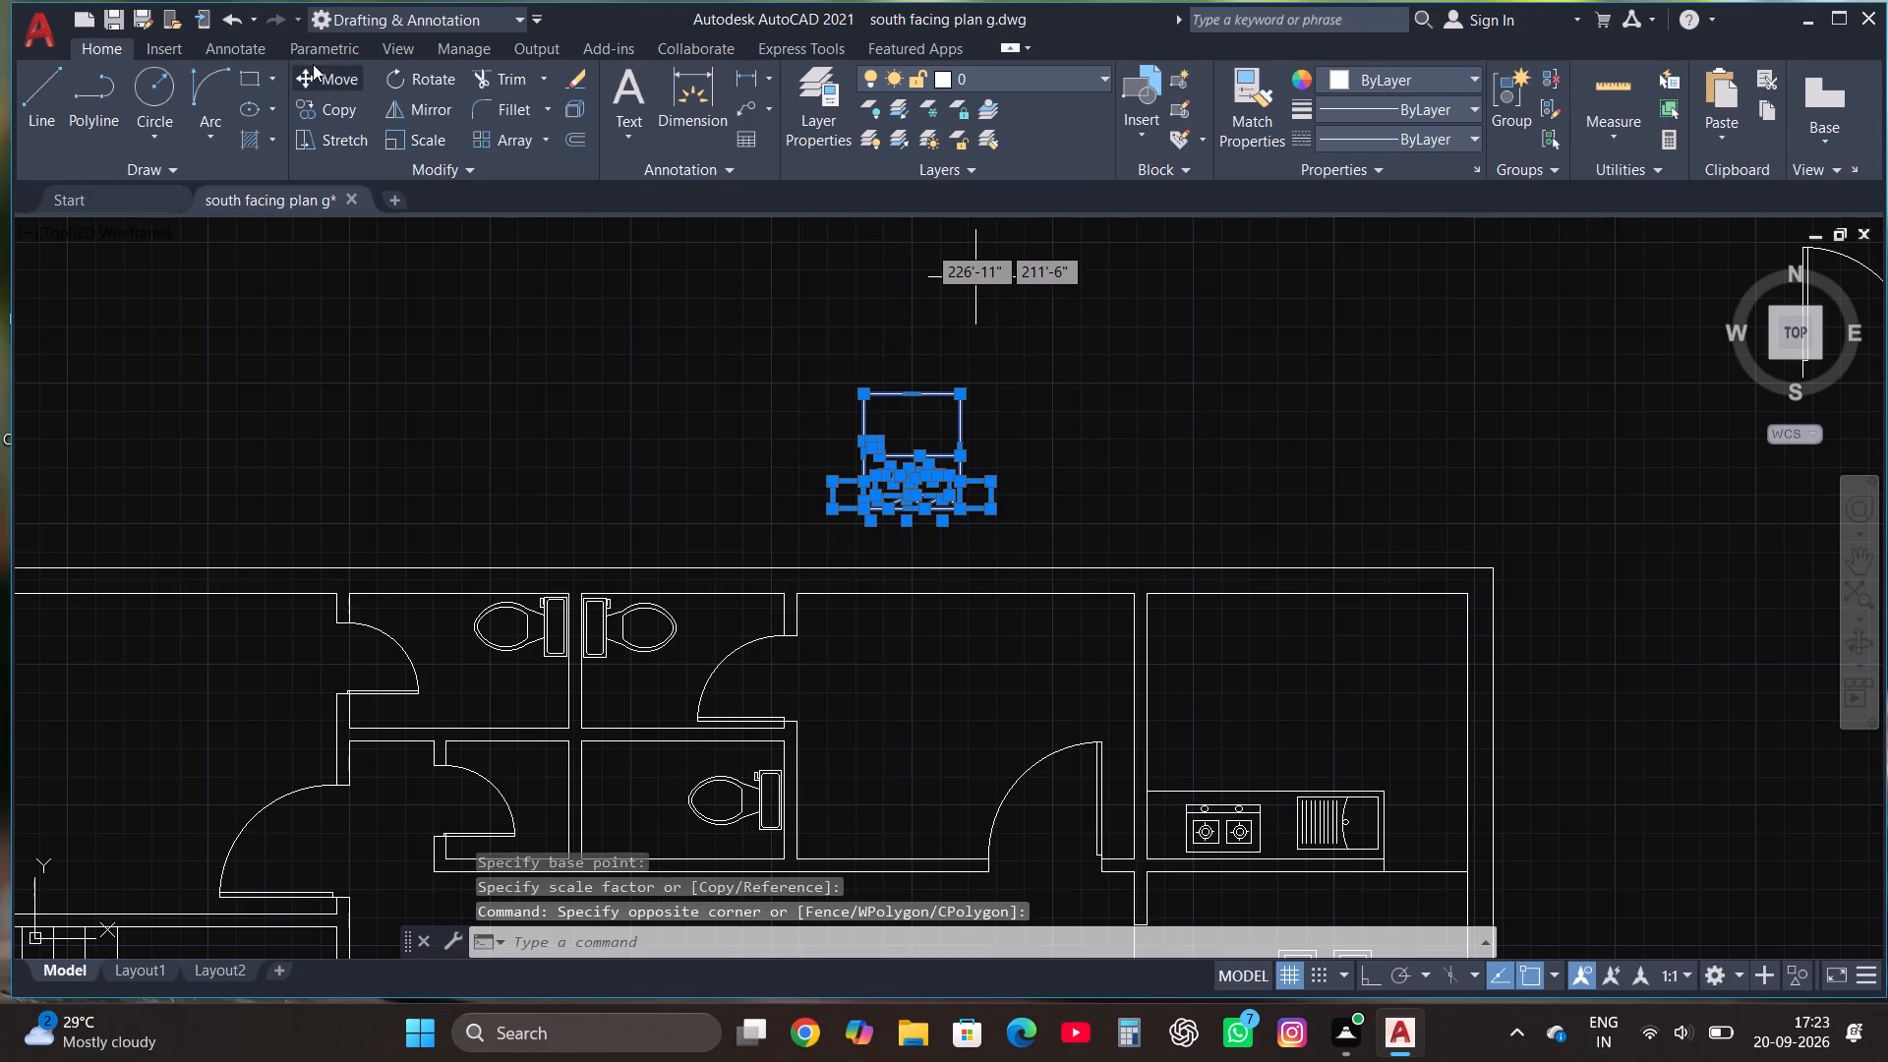
{"action": "left_click", "coordinate": [323, 74]}
{"action": "left_click", "coordinate": [888, 476]}
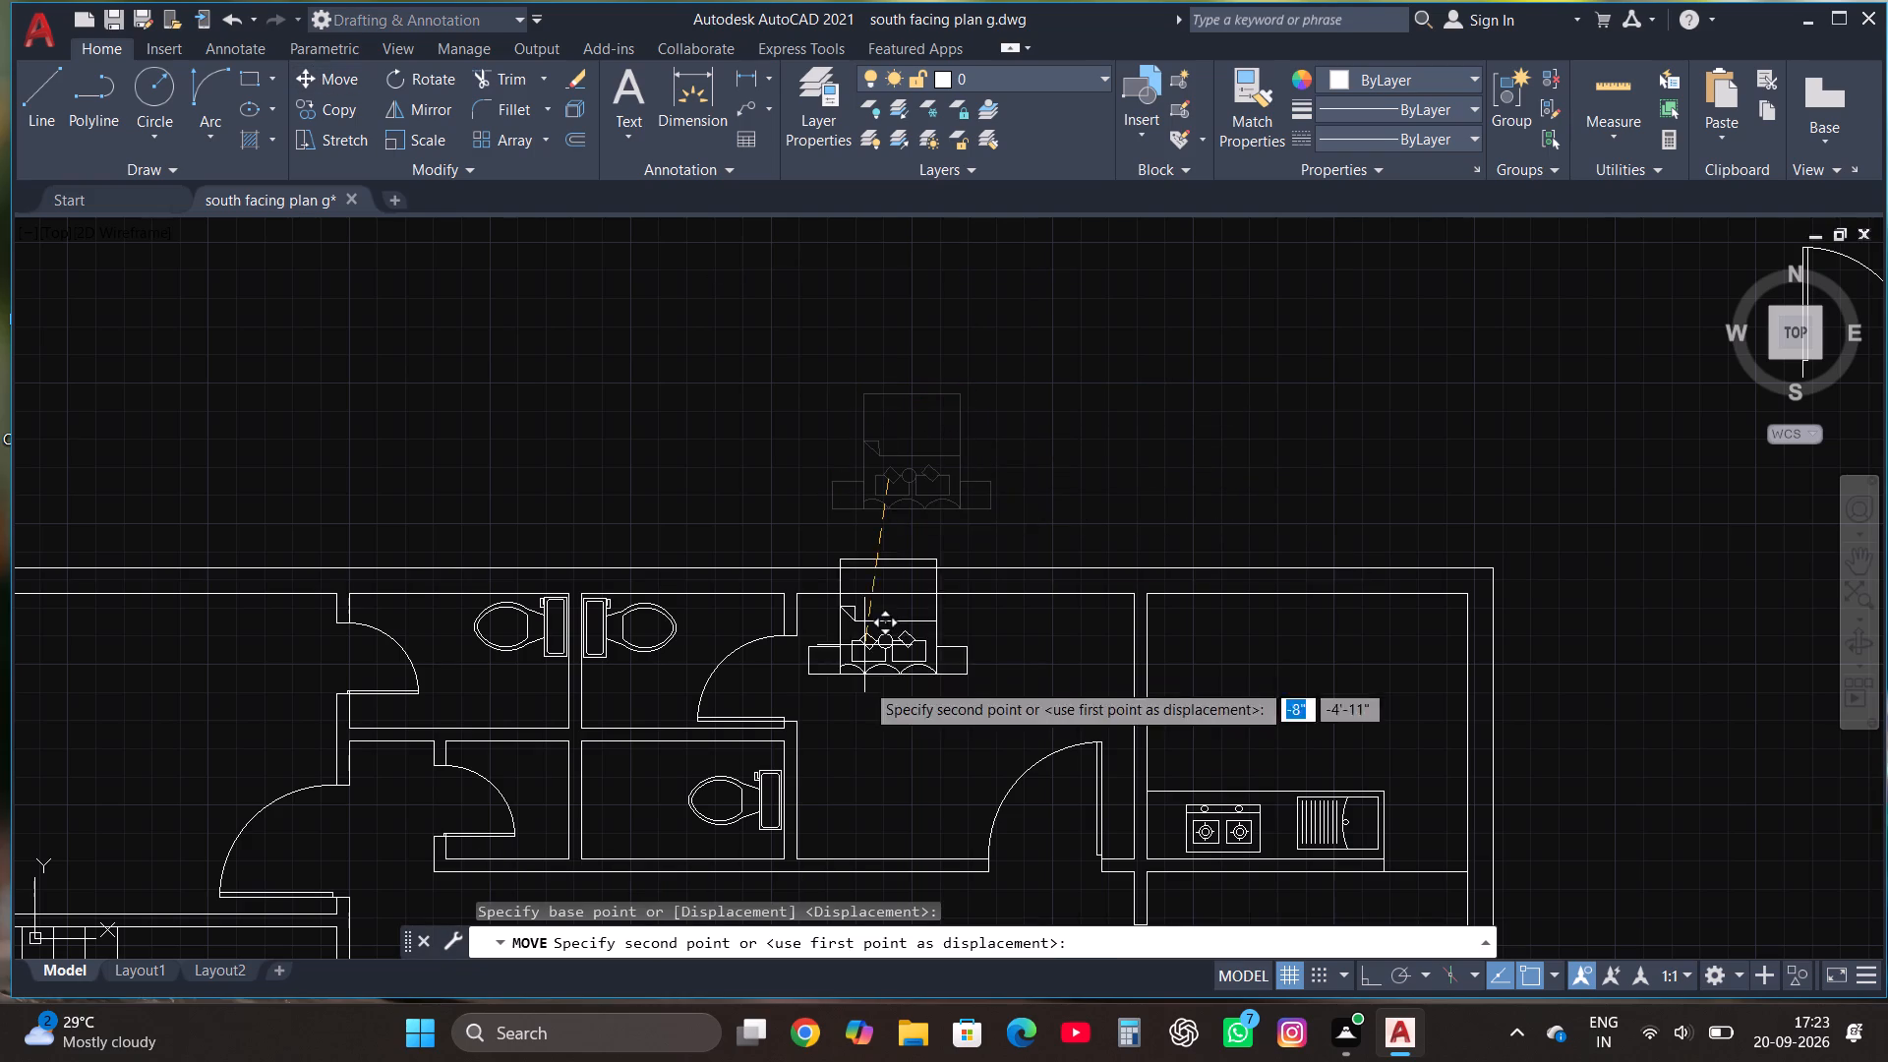
{"action": "left_click", "coordinate": [872, 815]}
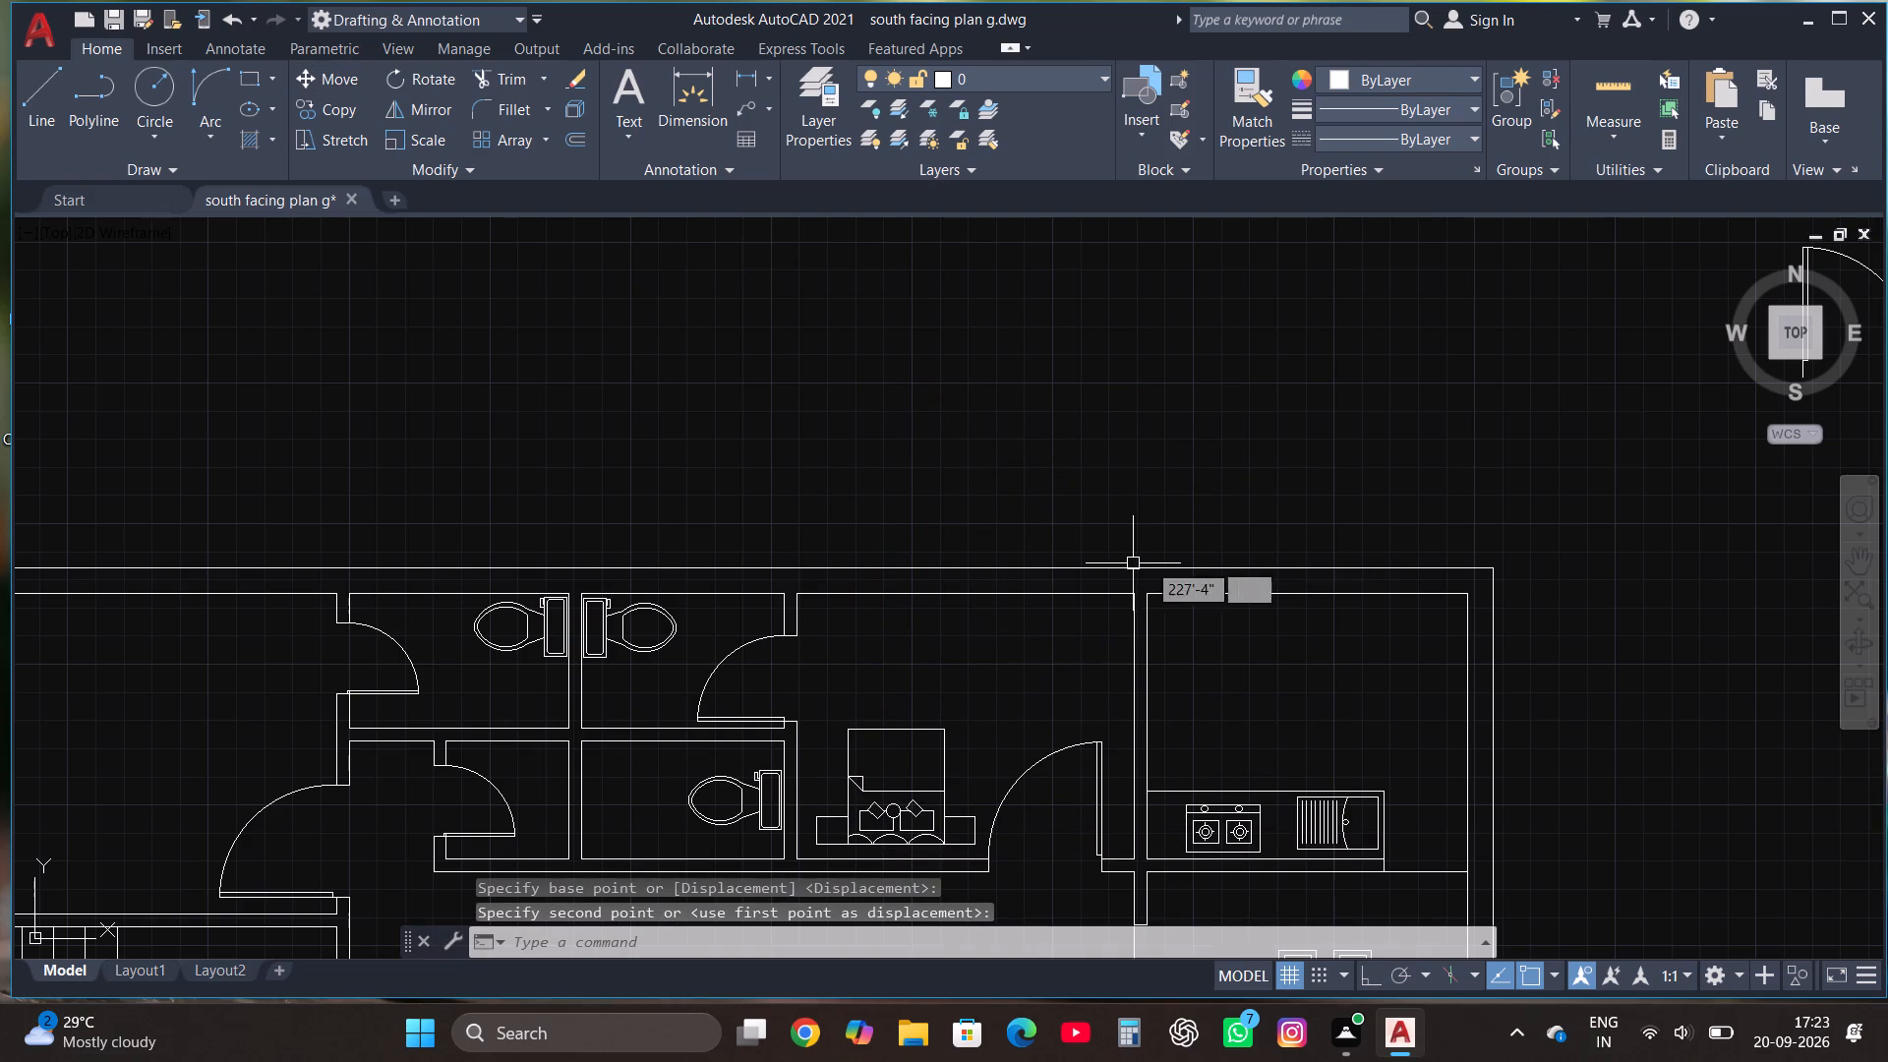
Draw a window about 3'-2" by 9" in the northwest bedroom's north wall as a rectangle with a lengthwise centre line.
{"action": "scroll", "coordinate": [1359, 624], "scroll_direction": "down", "scroll_amount": 2}
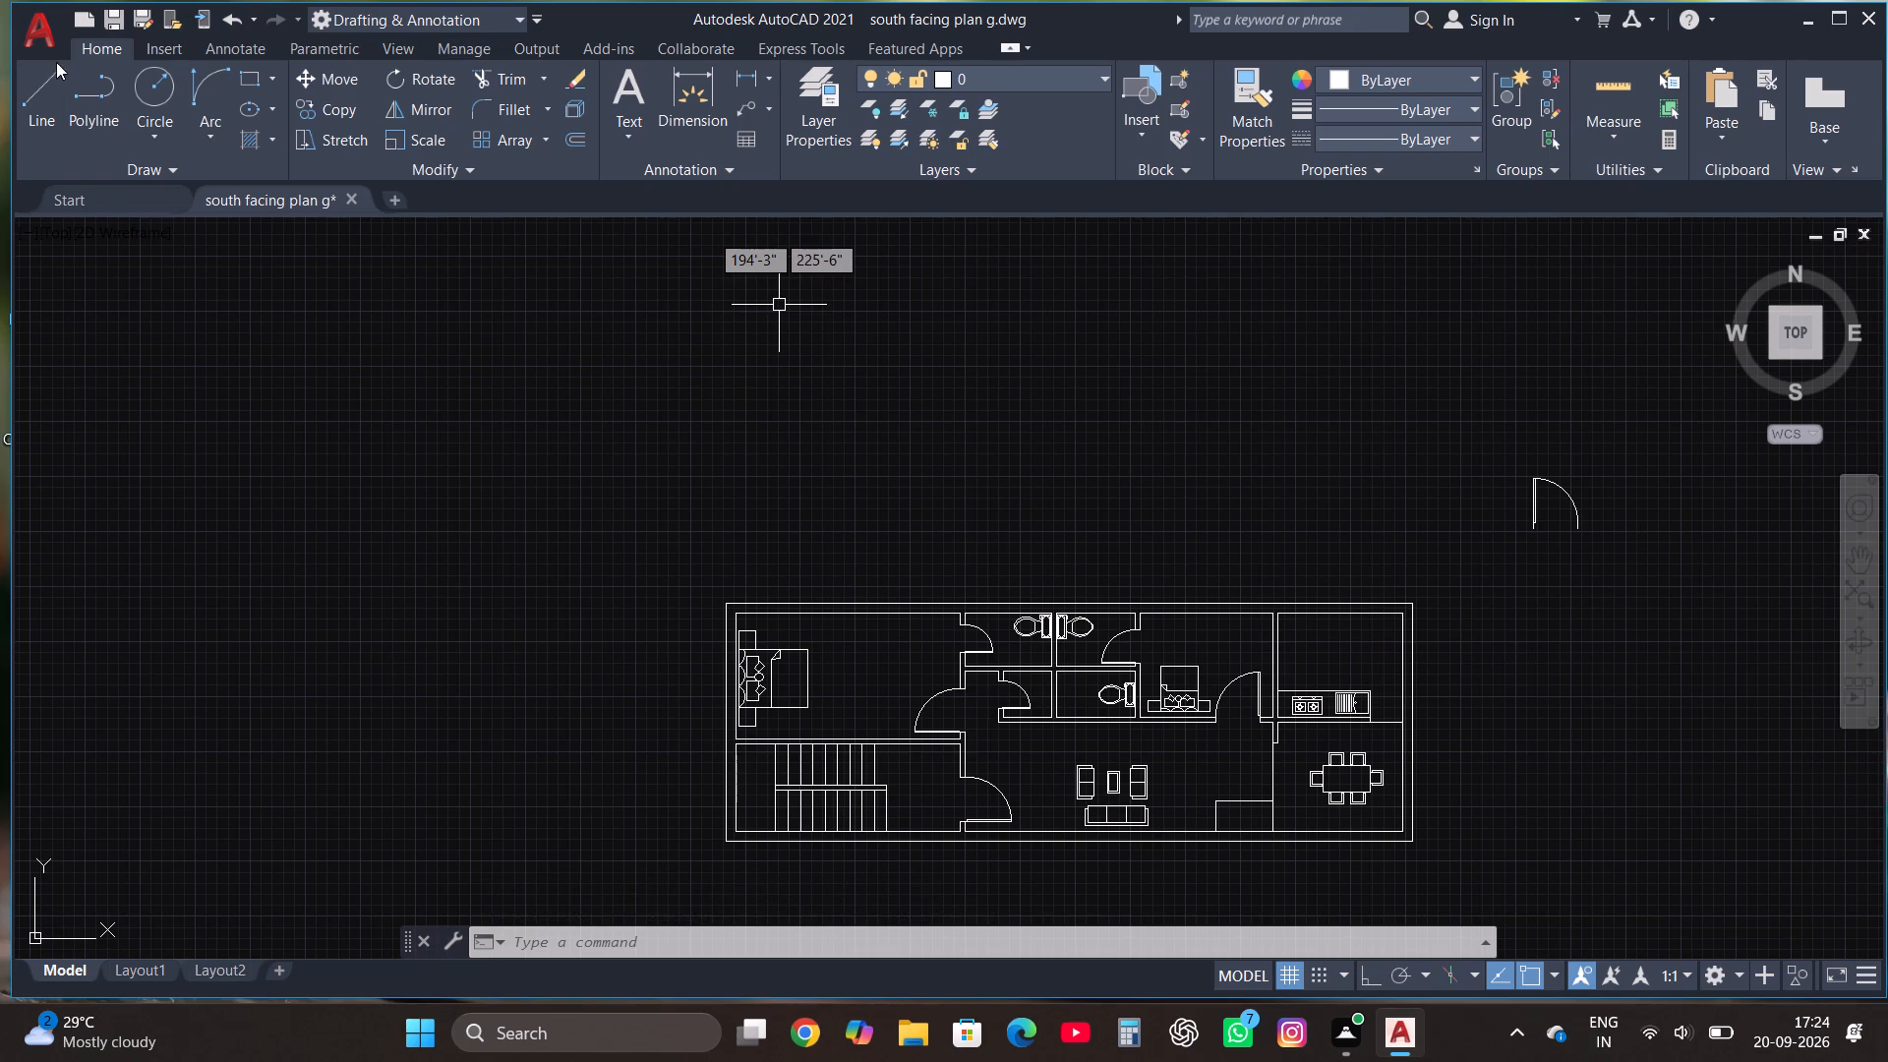
{"action": "left_click", "coordinate": [243, 74]}
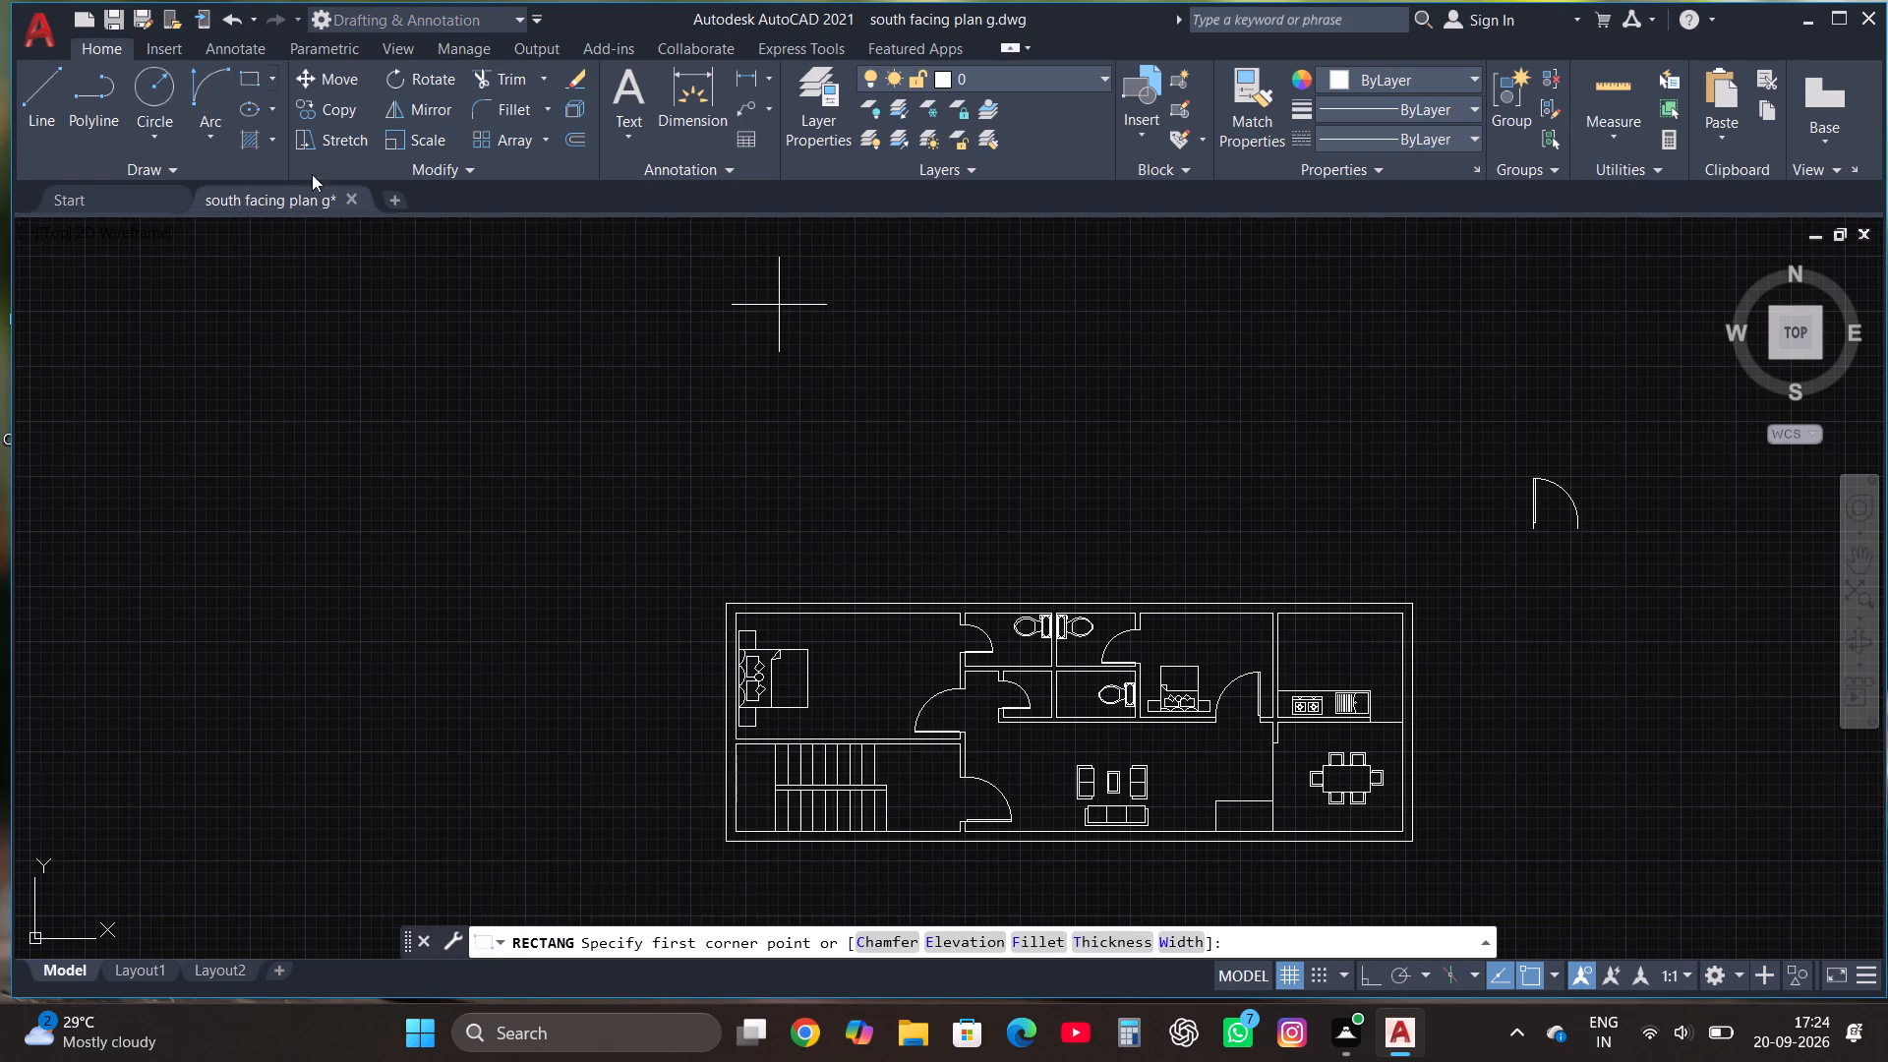
{"action": "scroll", "coordinate": [916, 571], "scroll_direction": "up", "scroll_amount": 1}
{"action": "scroll", "coordinate": [947, 673], "scroll_direction": "up", "scroll_amount": 2}
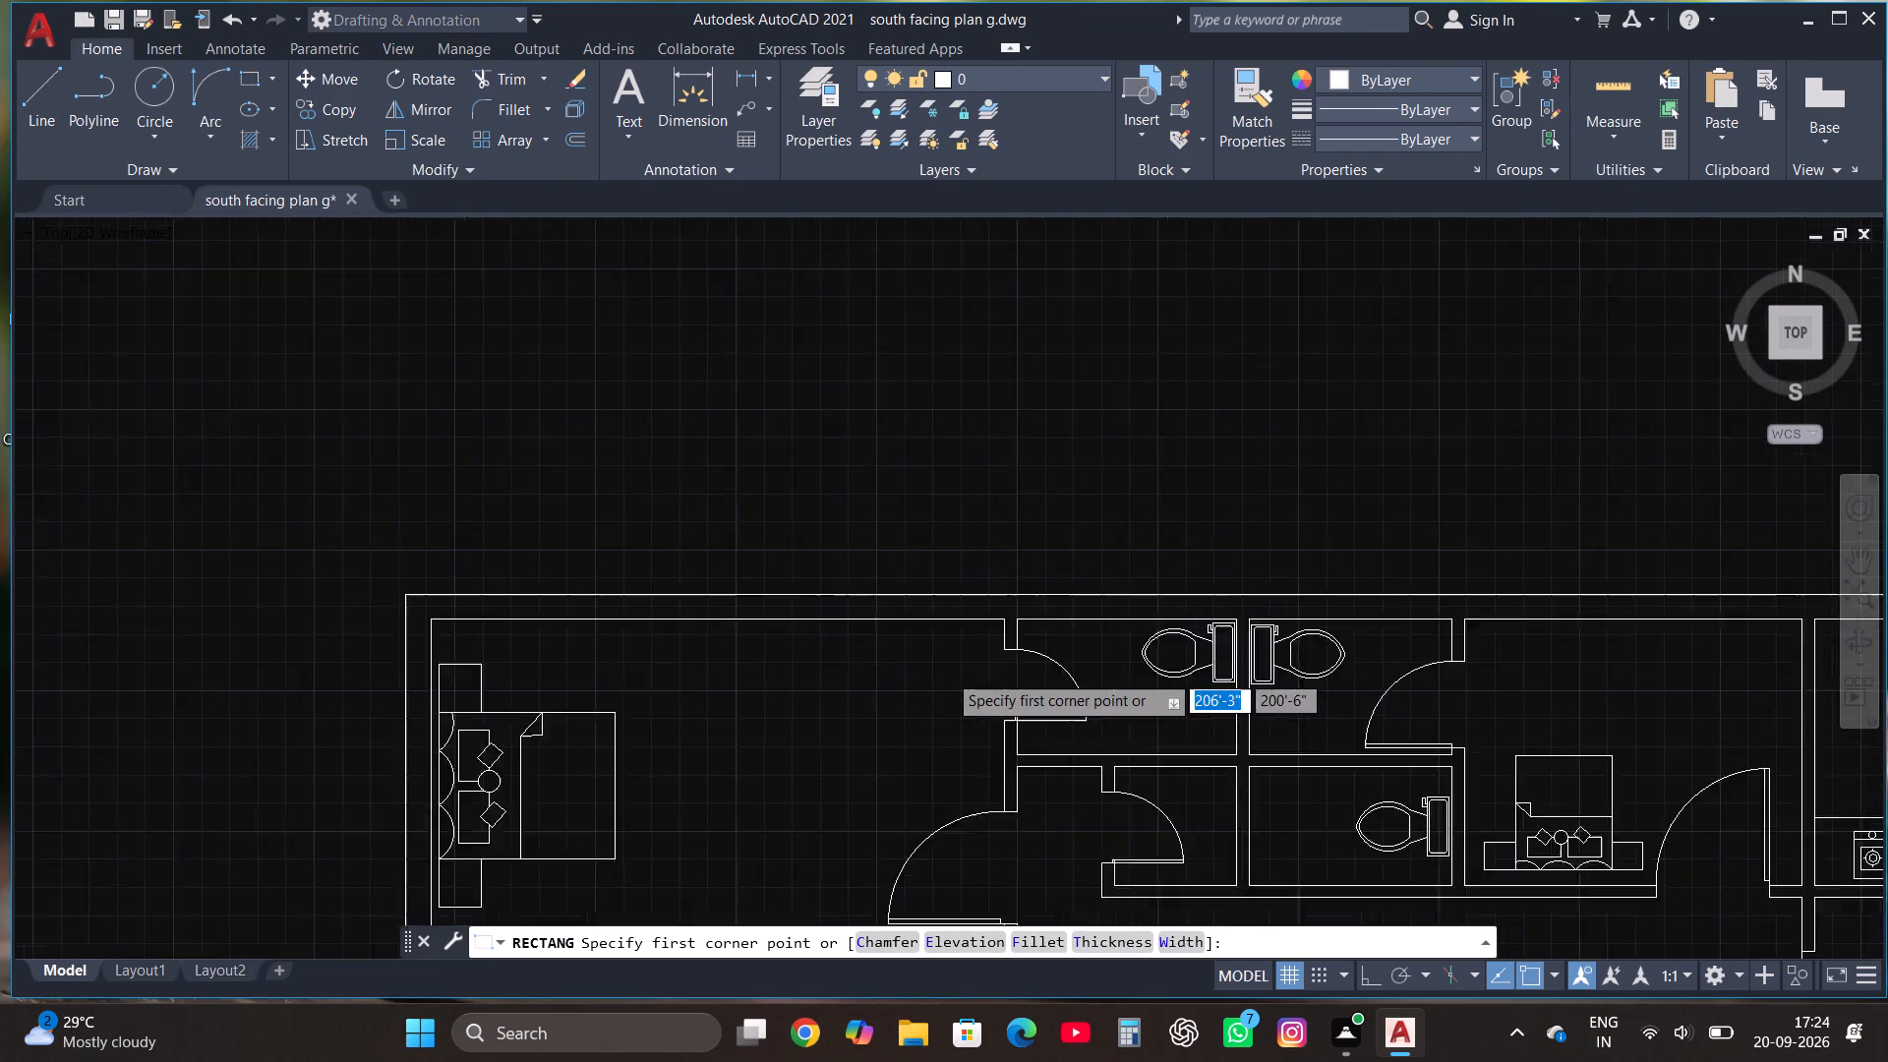
{"action": "left_click", "coordinate": [979, 590]}
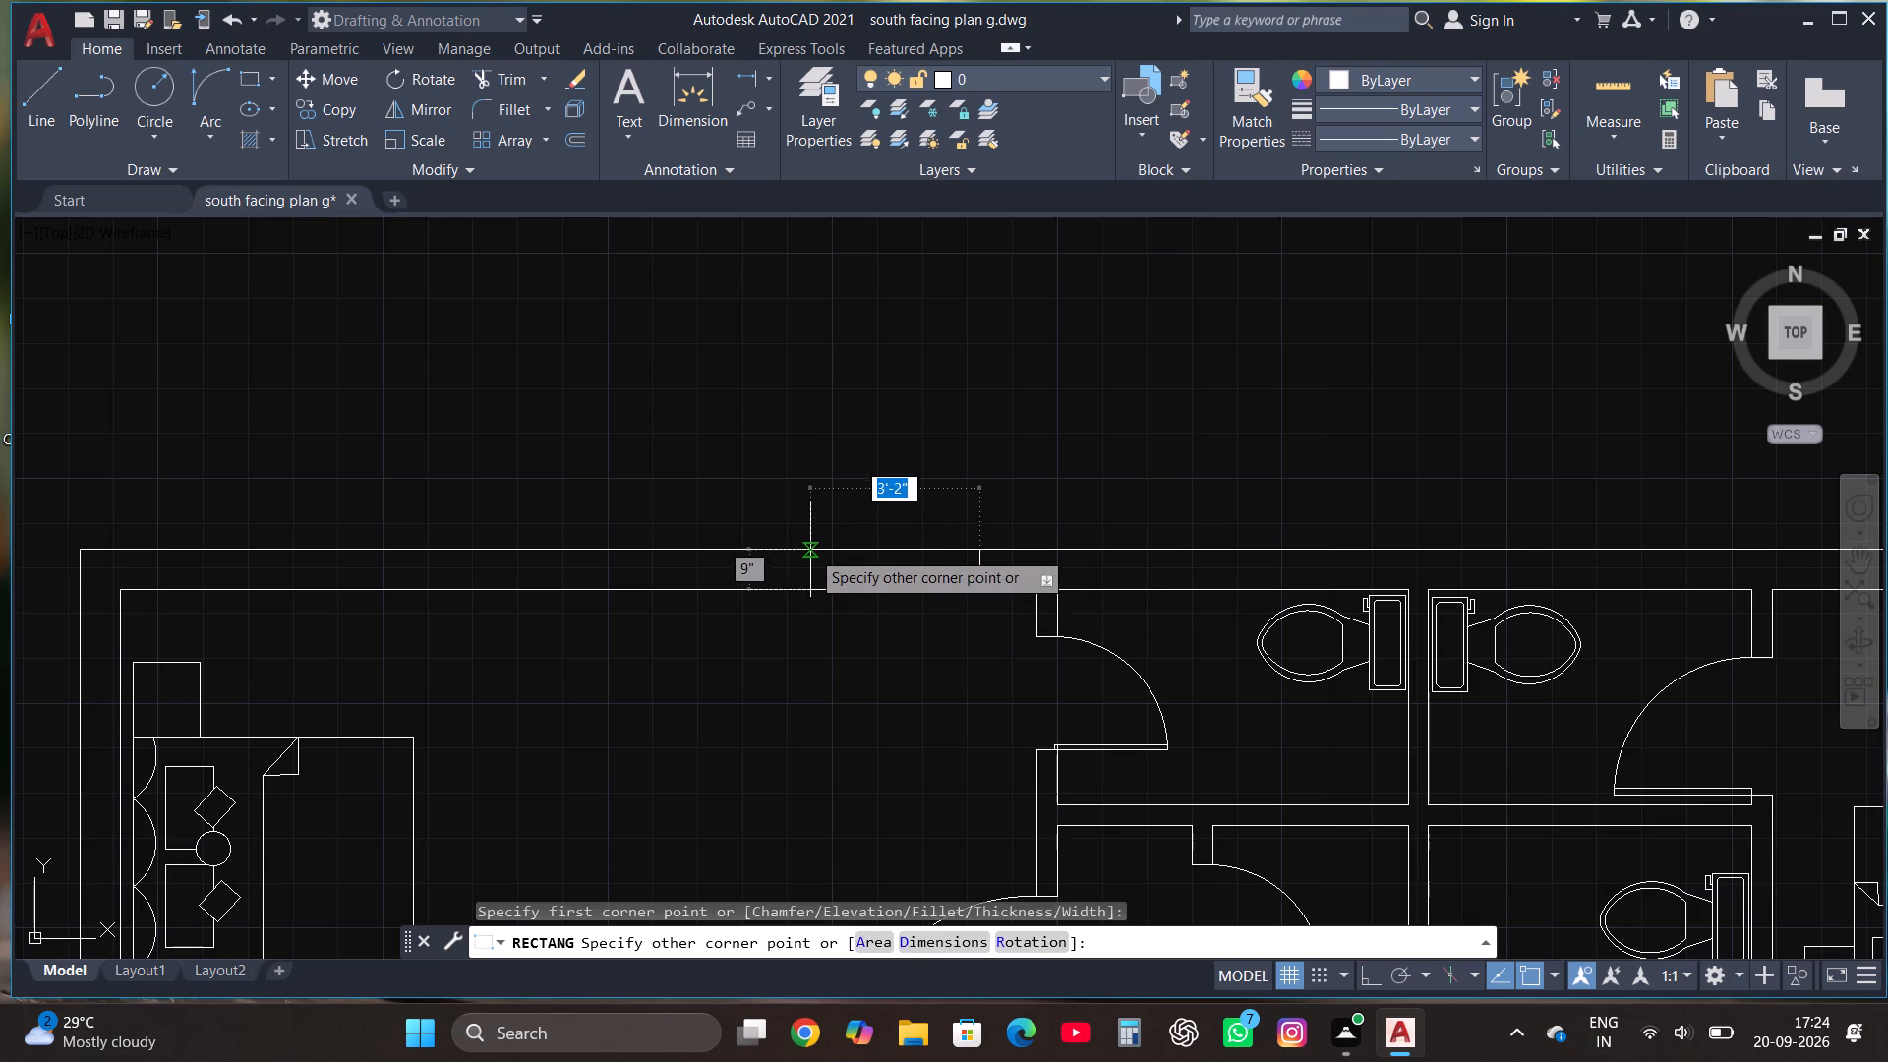
{"action": "left_click", "coordinate": [810, 548]}
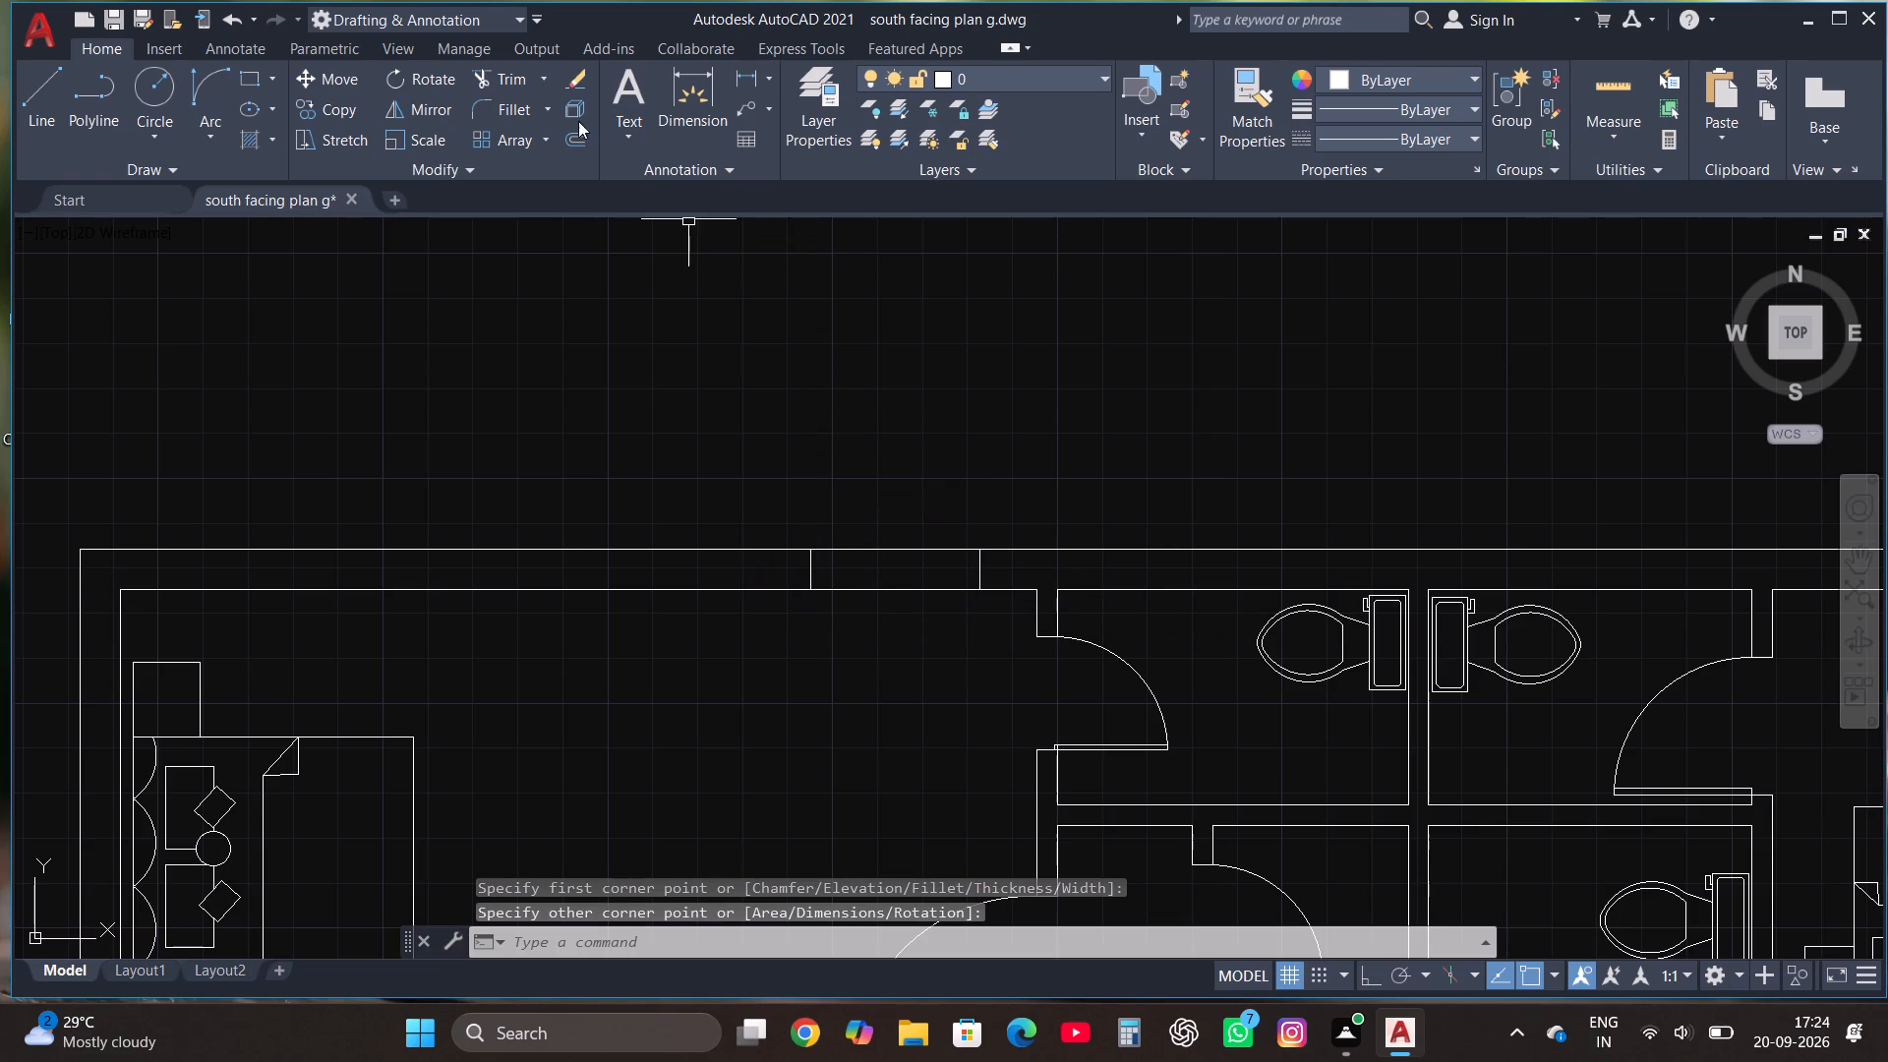
{"action": "left_click", "coordinate": [47, 80]}
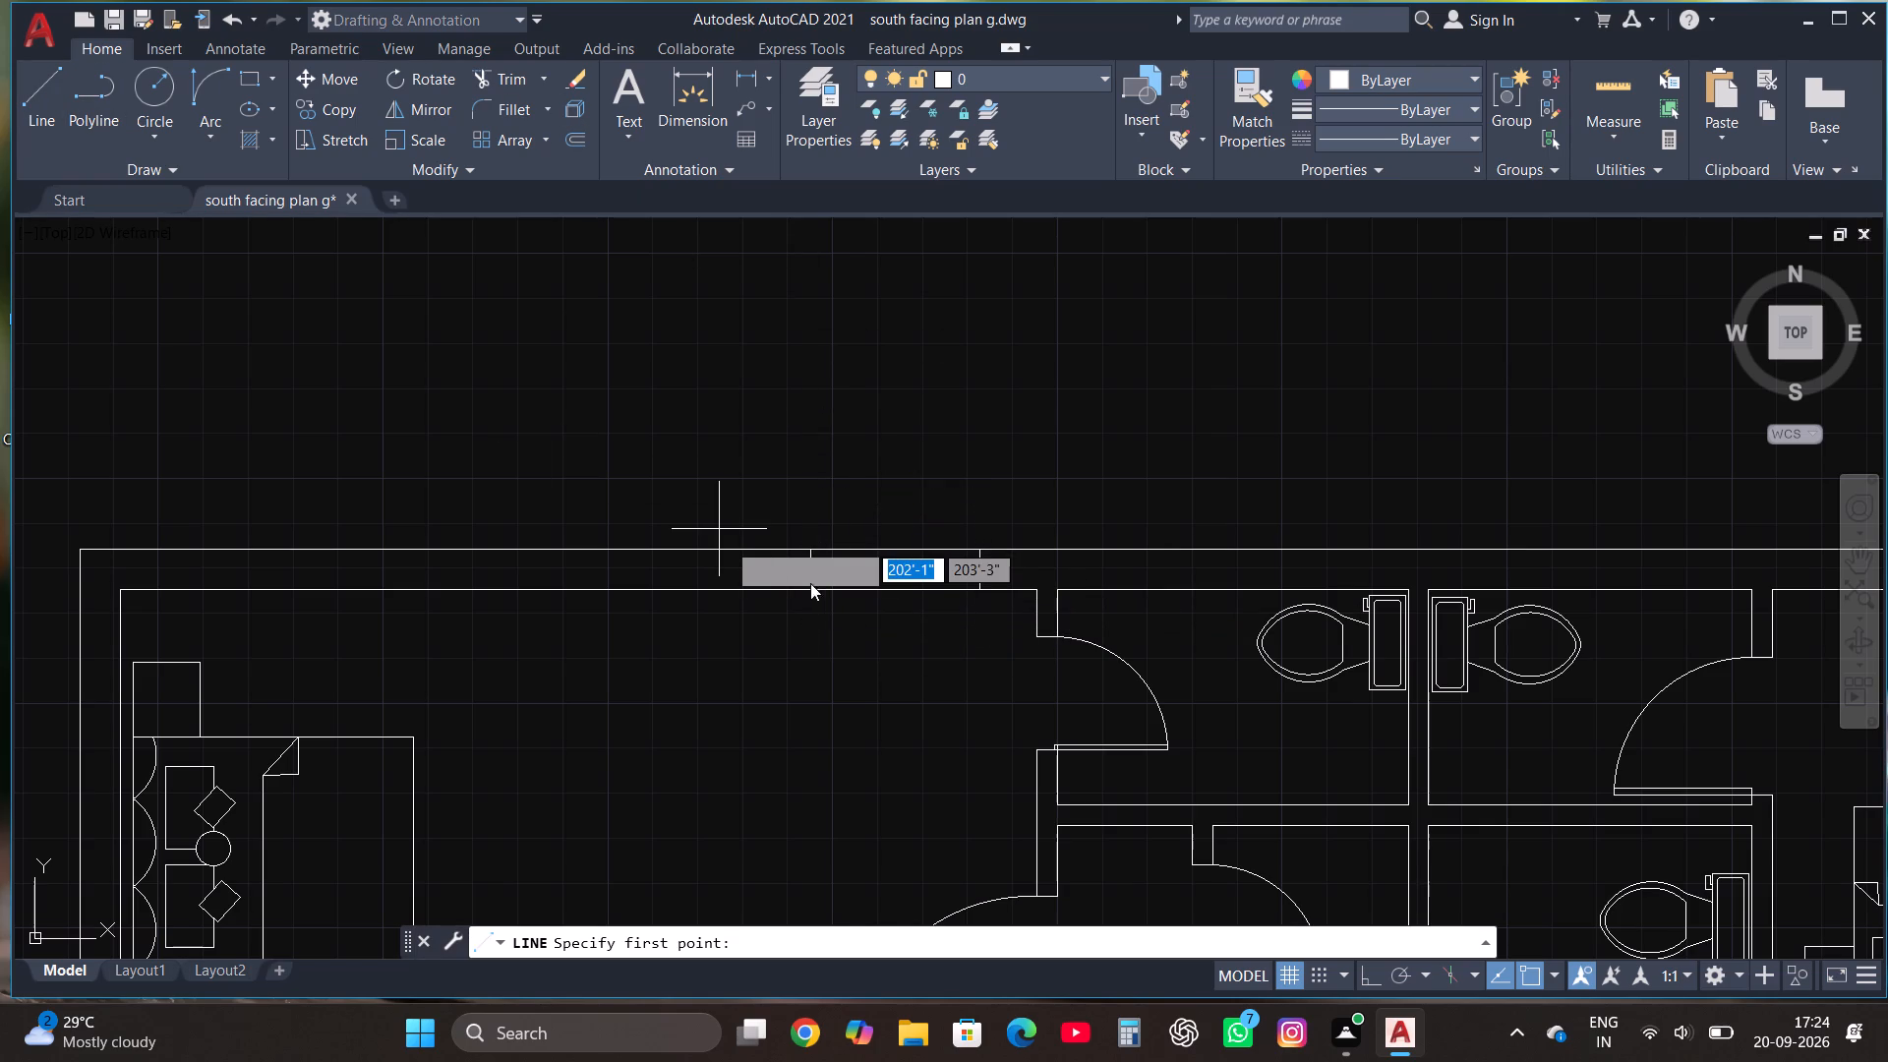
{"action": "left_click", "coordinate": [812, 574]}
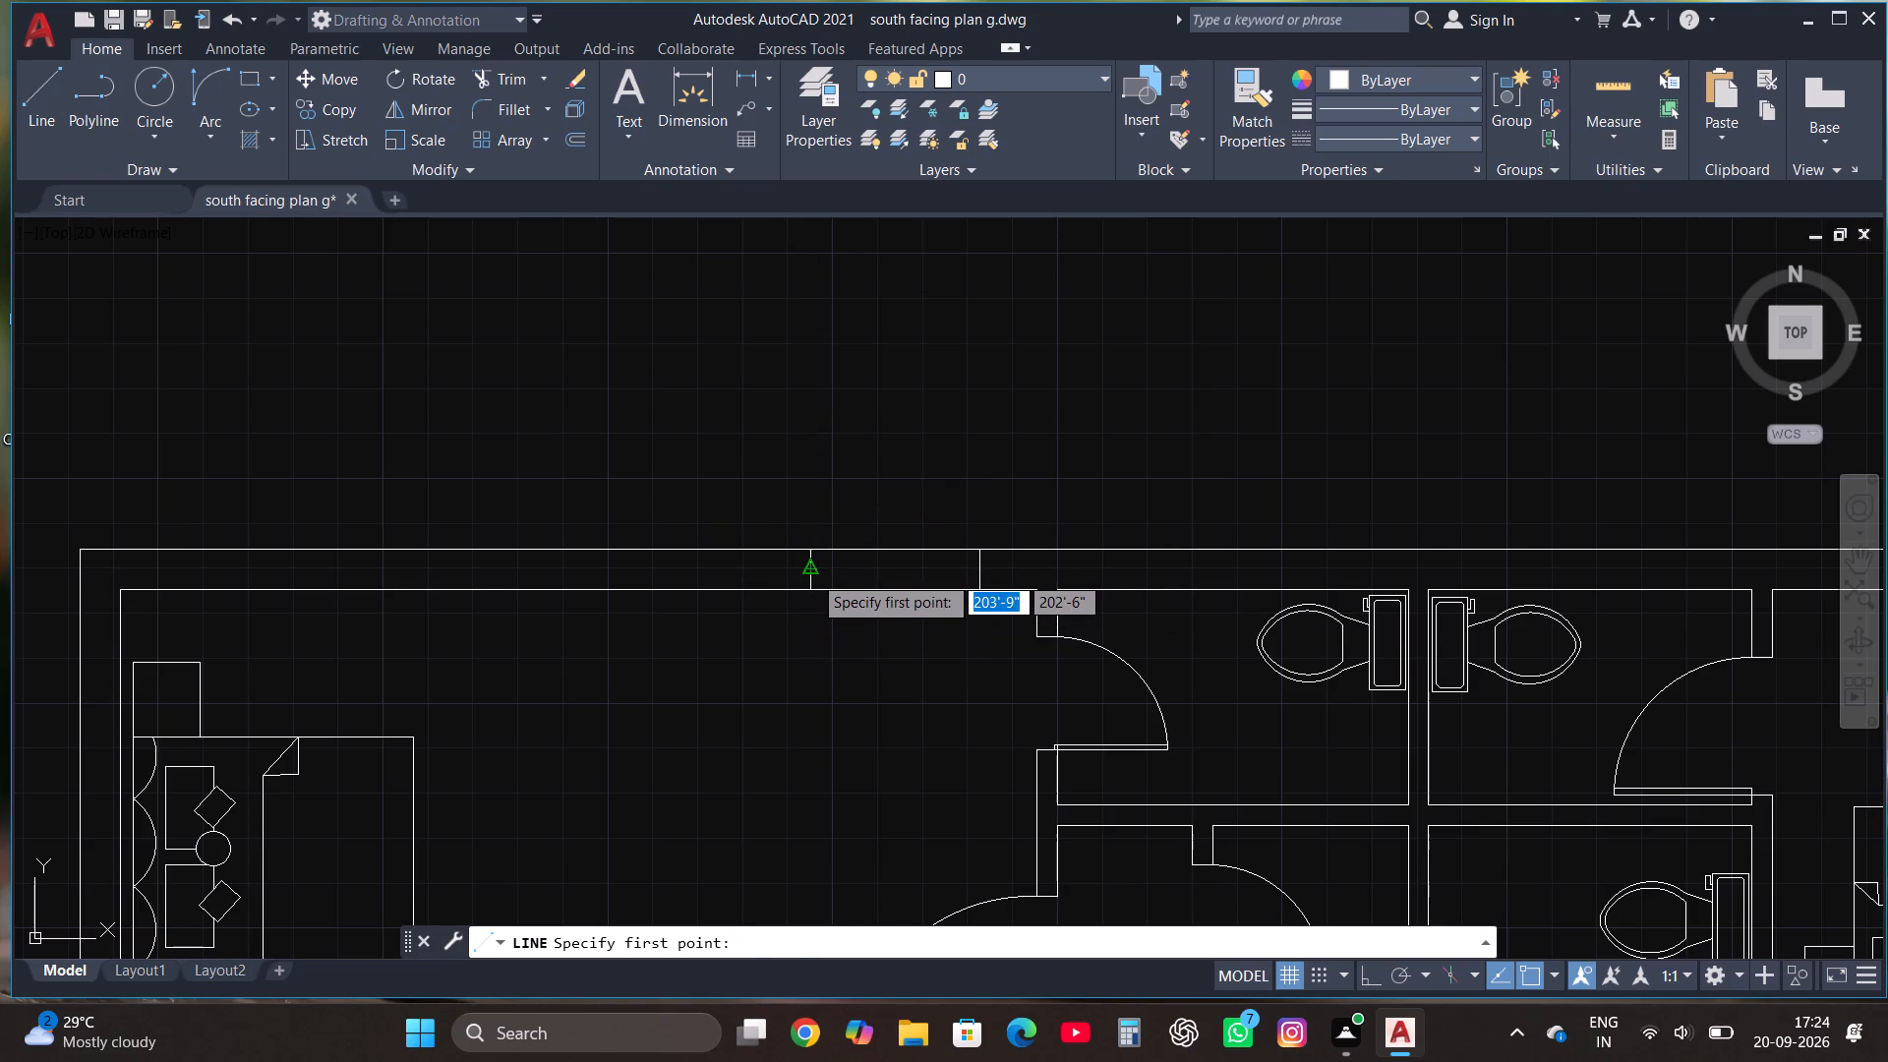
{"action": "left_click", "coordinate": [976, 571]}
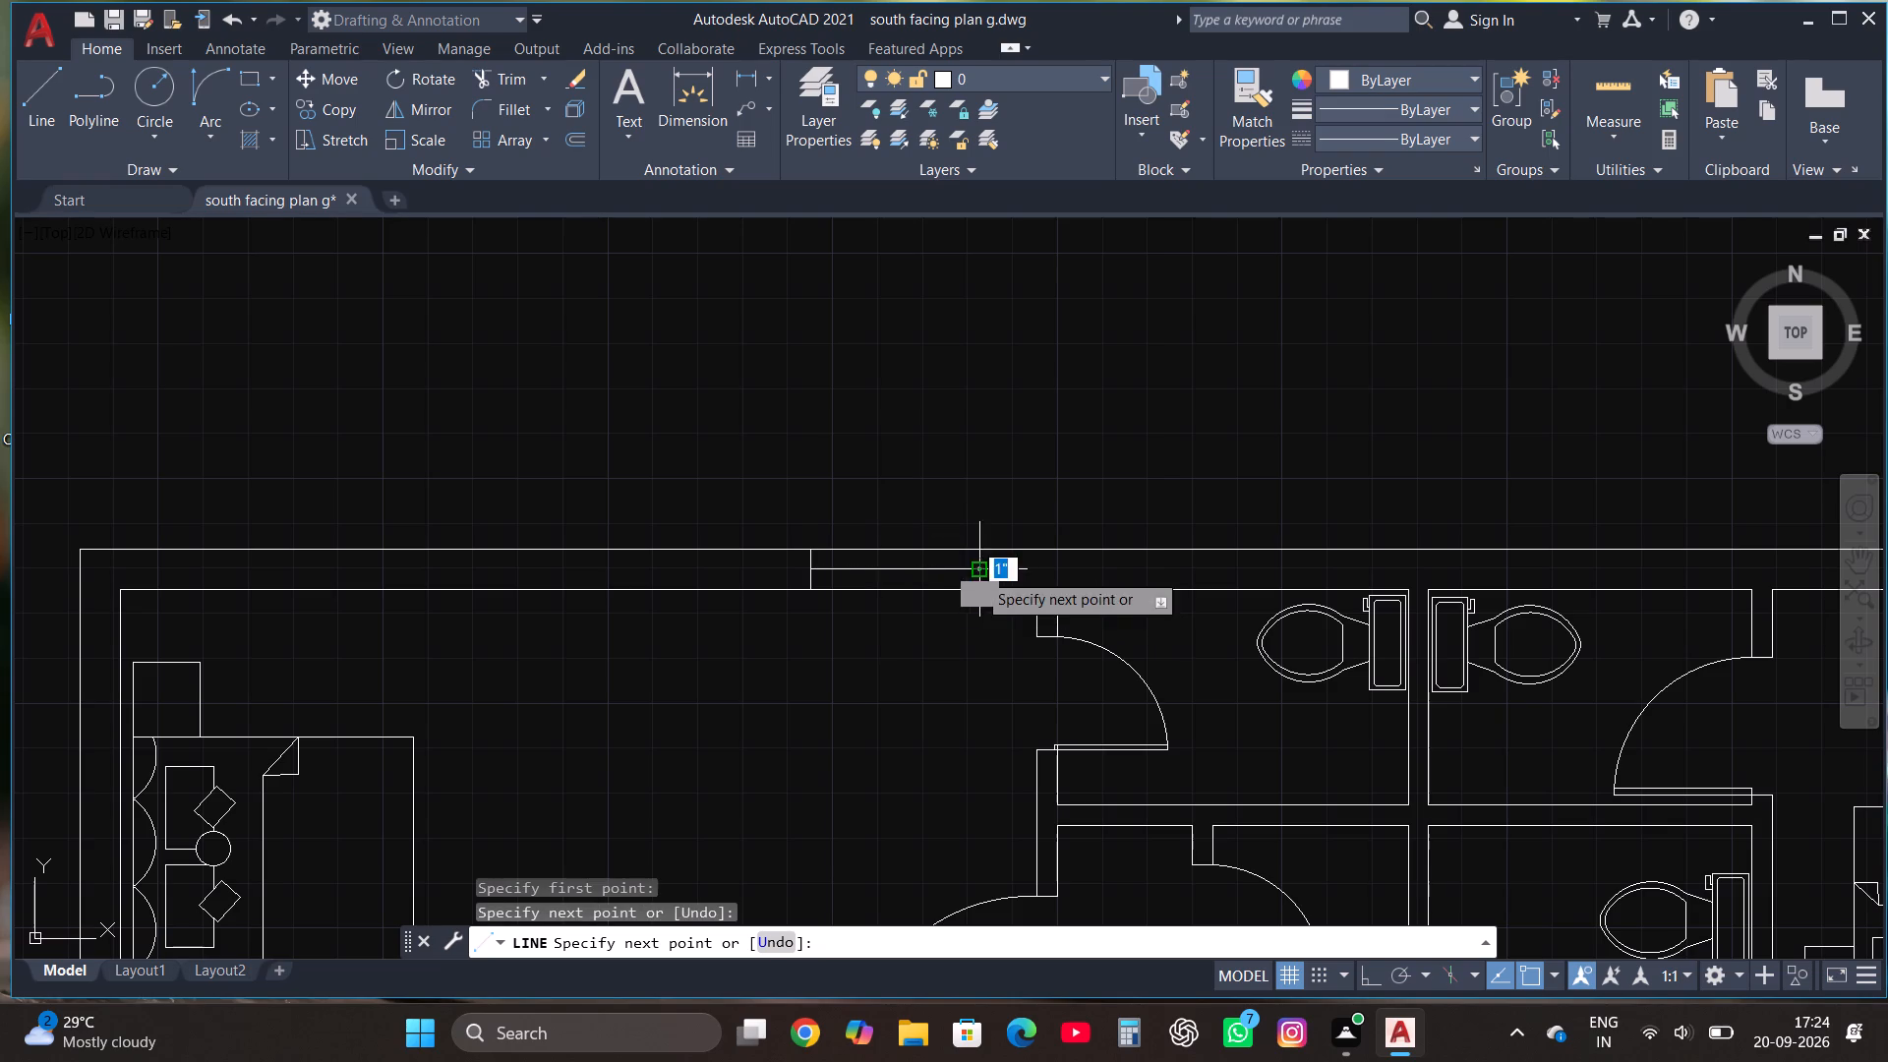
{"action": "key", "text": "Escape"}
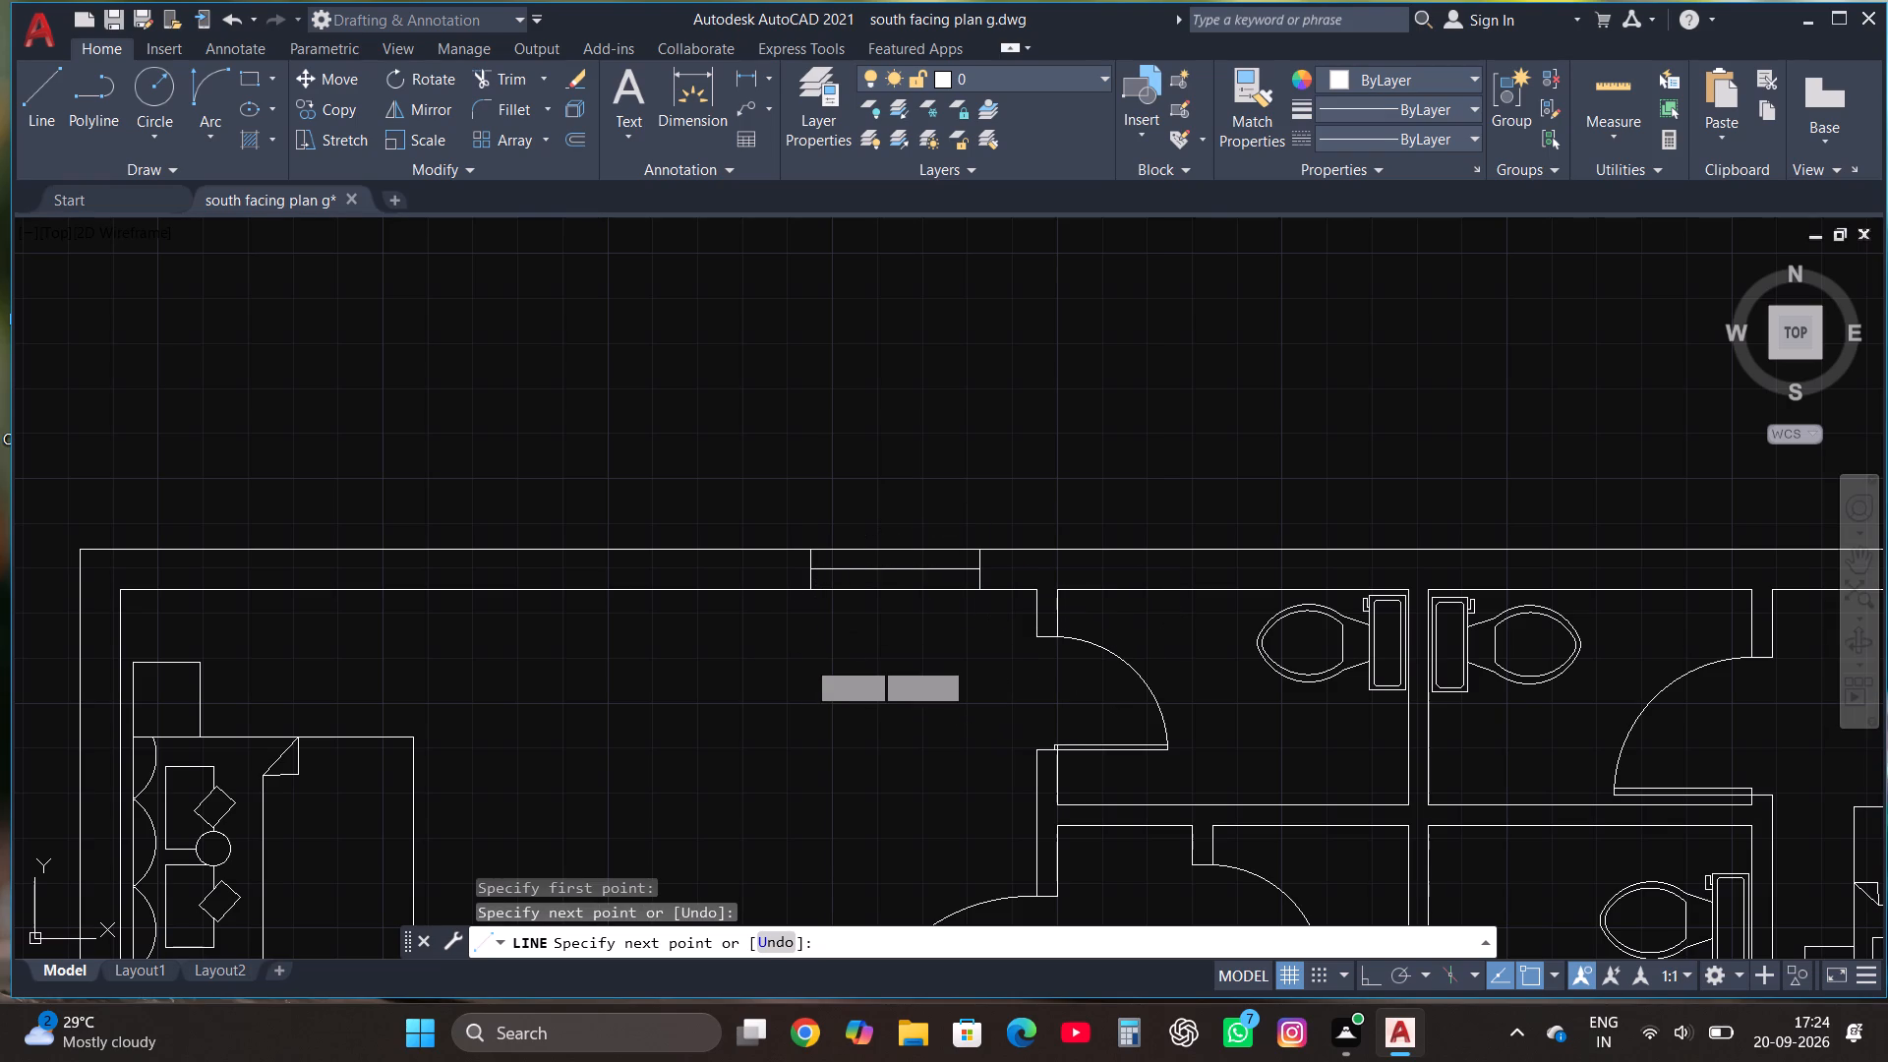
Draw a window about 2' by 9" in the northwest toilet's north wall as a rectangle with a lengthwise centre line.
{"action": "left_click", "coordinate": [241, 77]}
{"action": "scroll", "coordinate": [1307, 575], "scroll_direction": "up", "scroll_amount": 2}
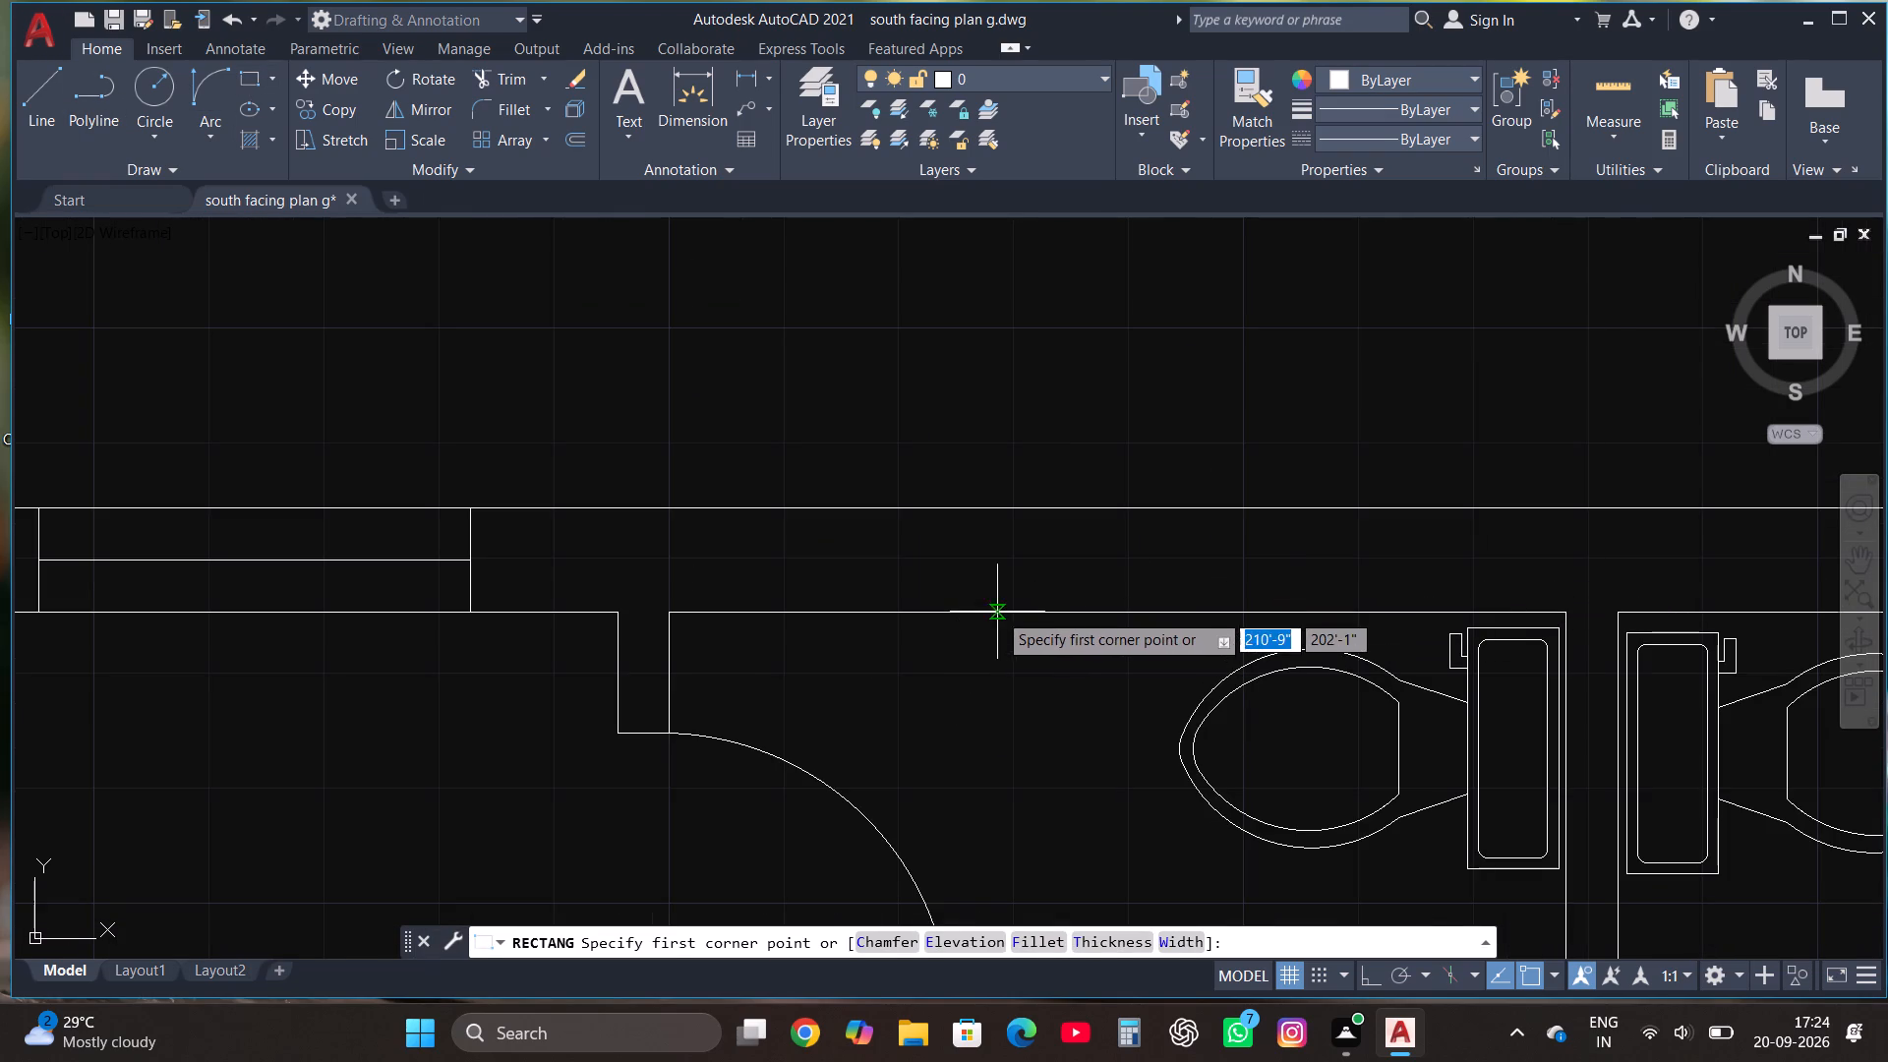
{"action": "left_click", "coordinate": [998, 611]}
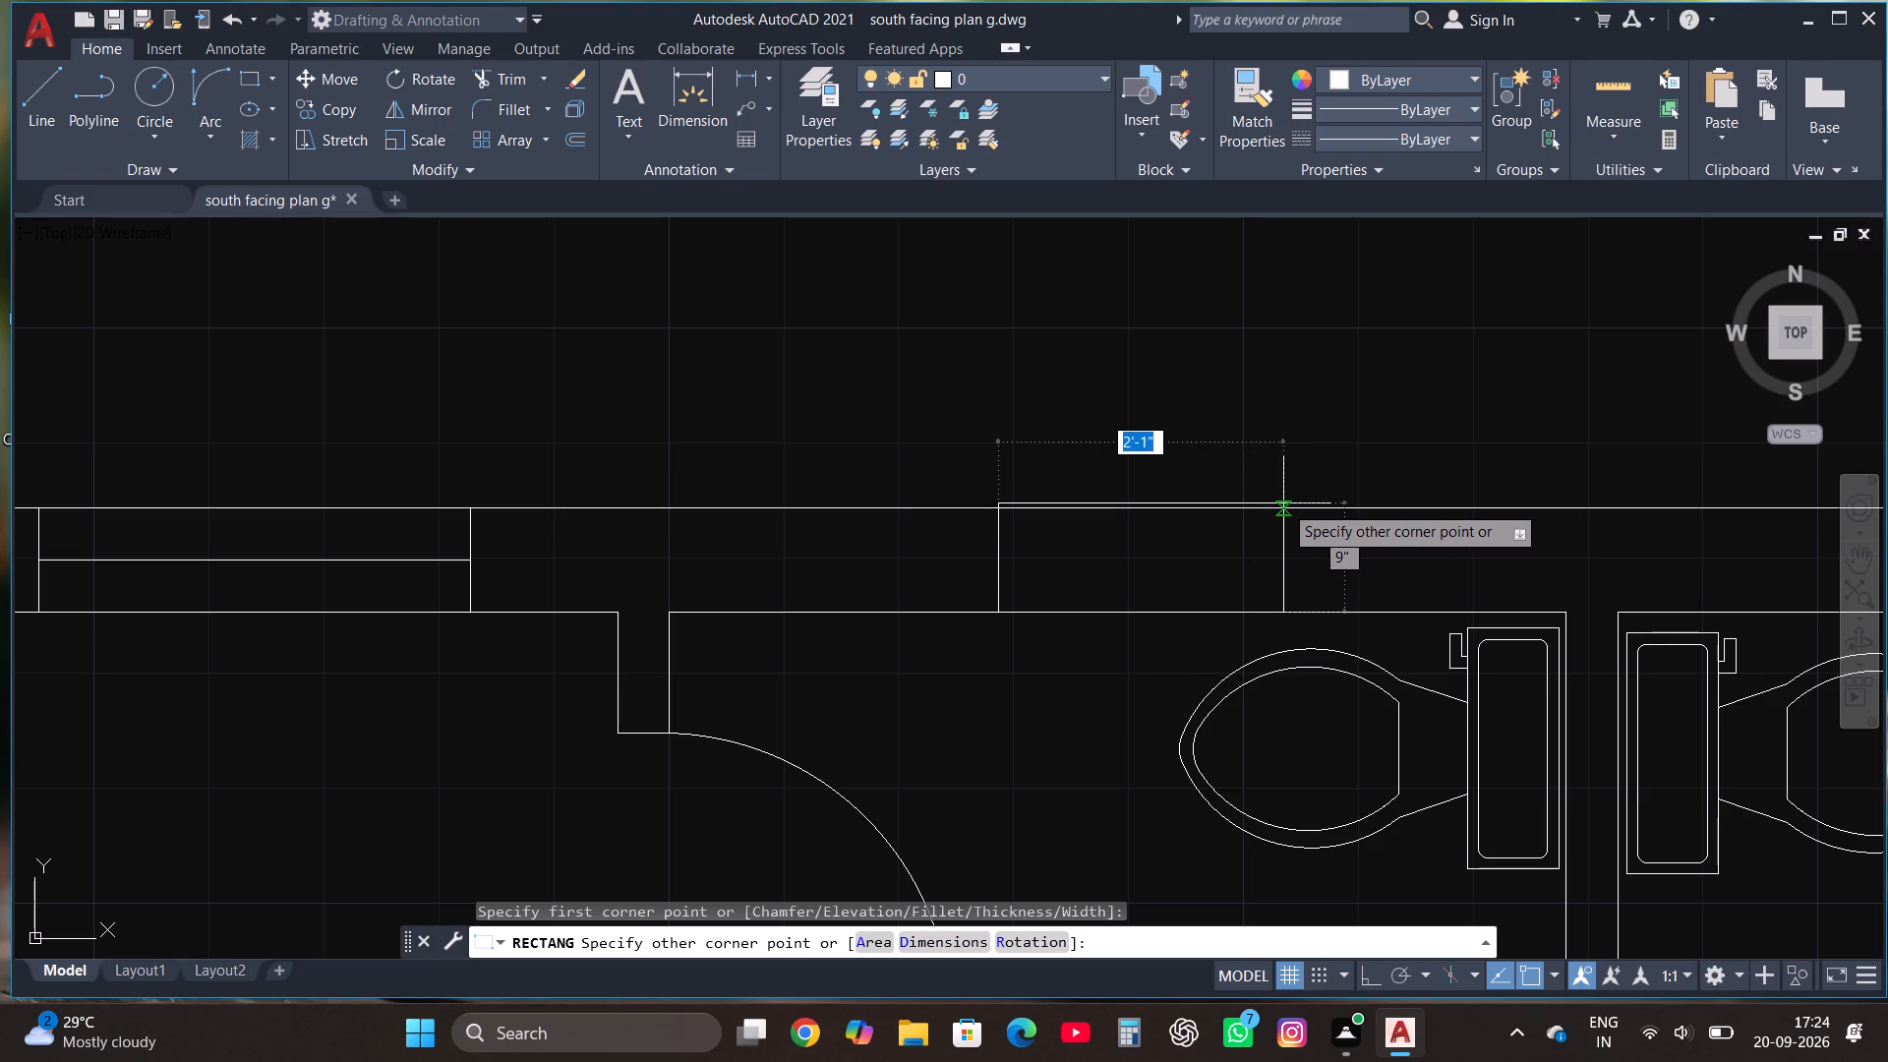
{"action": "left_click", "coordinate": [1272, 510]}
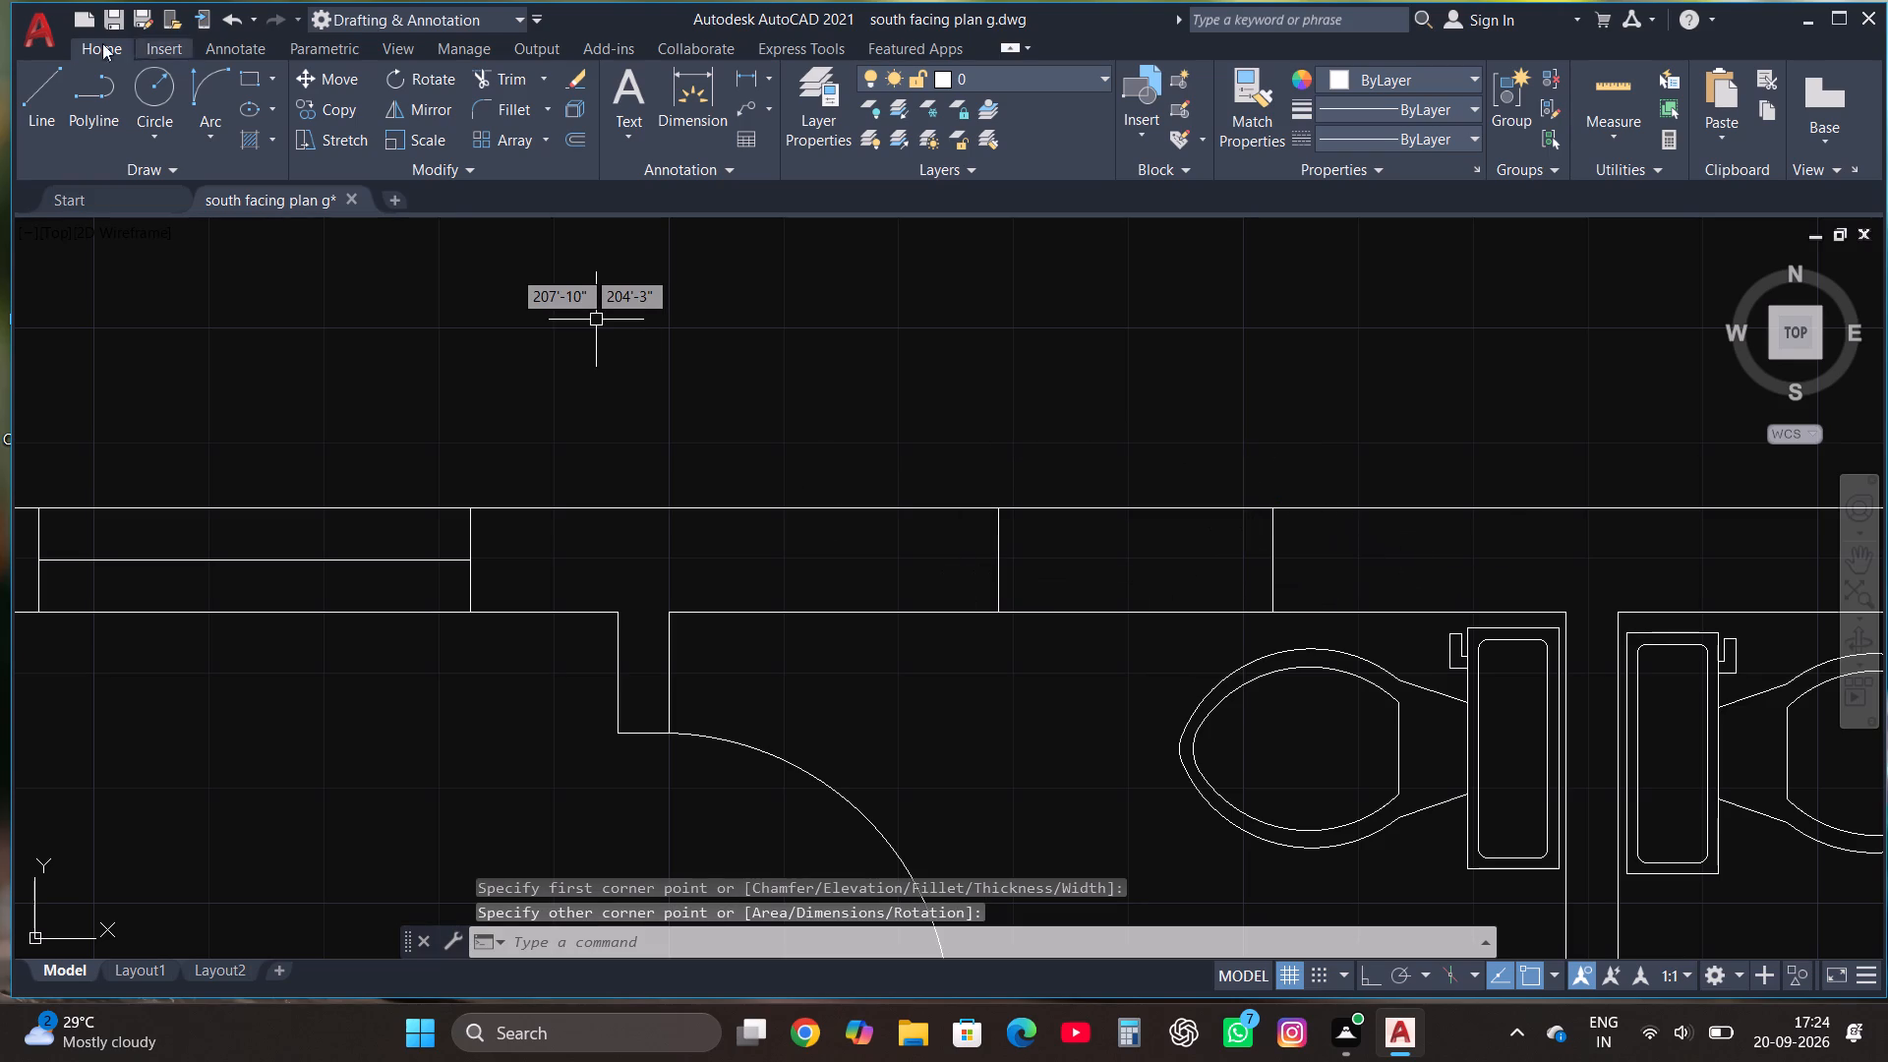
{"action": "left_click", "coordinate": [37, 91]}
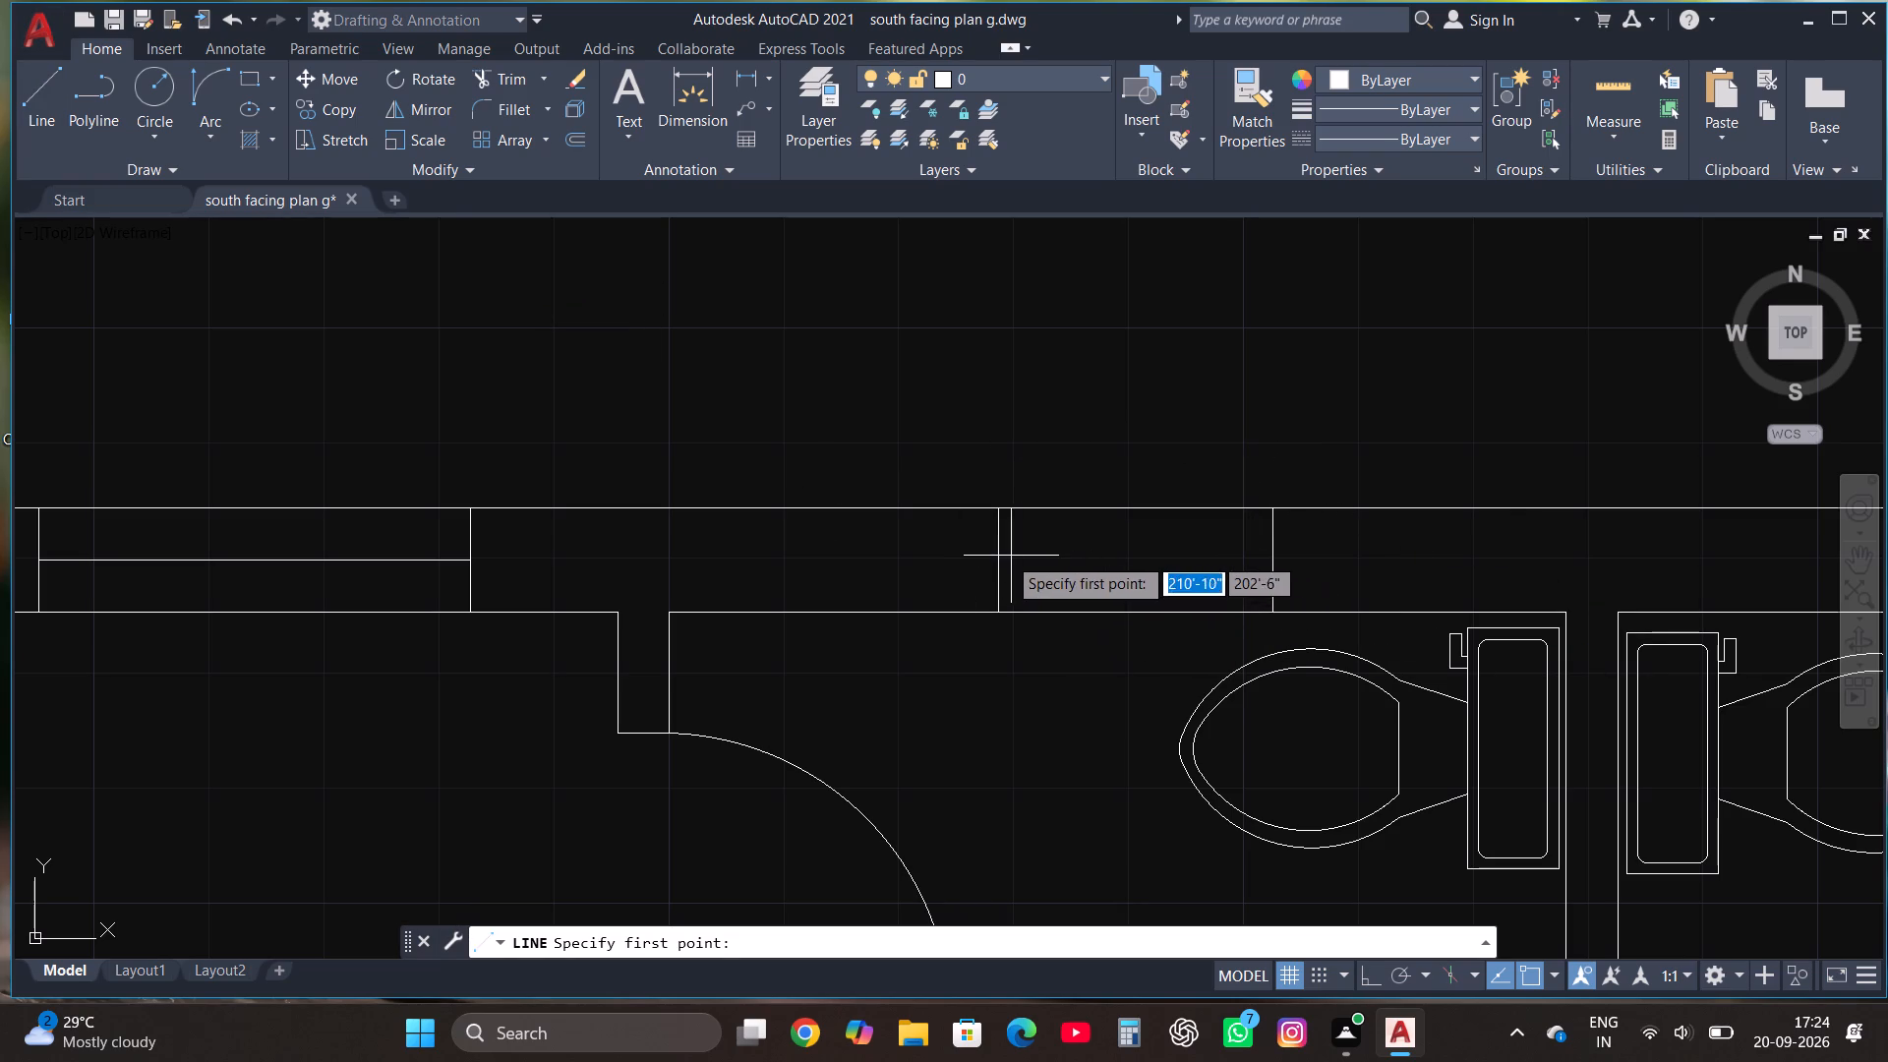
{"action": "left_click", "coordinate": [998, 563]}
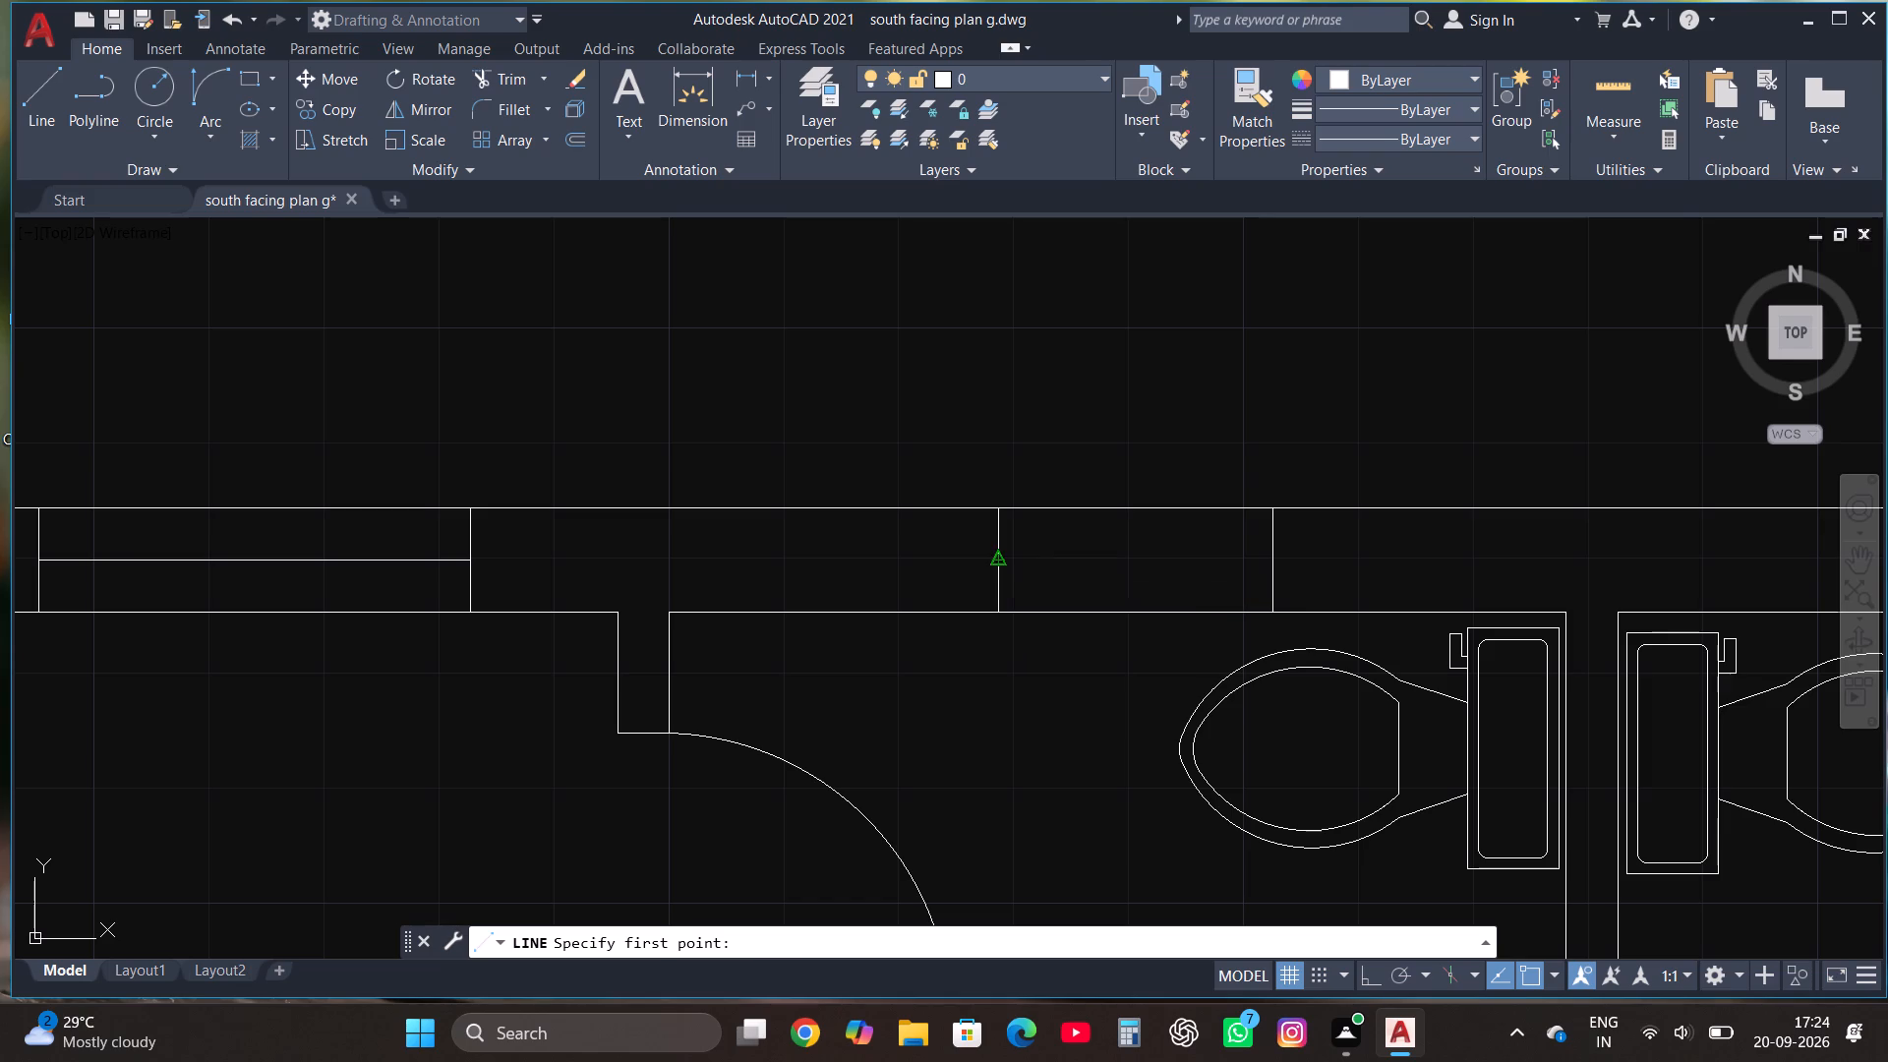
{"action": "left_click", "coordinate": [1270, 563]}
{"action": "scroll", "coordinate": [1270, 563], "scroll_direction": "down", "scroll_amount": 3}
{"action": "key", "text": "Escape"}
{"action": "scroll", "coordinate": [977, 581], "scroll_direction": "up", "scroll_amount": 1}
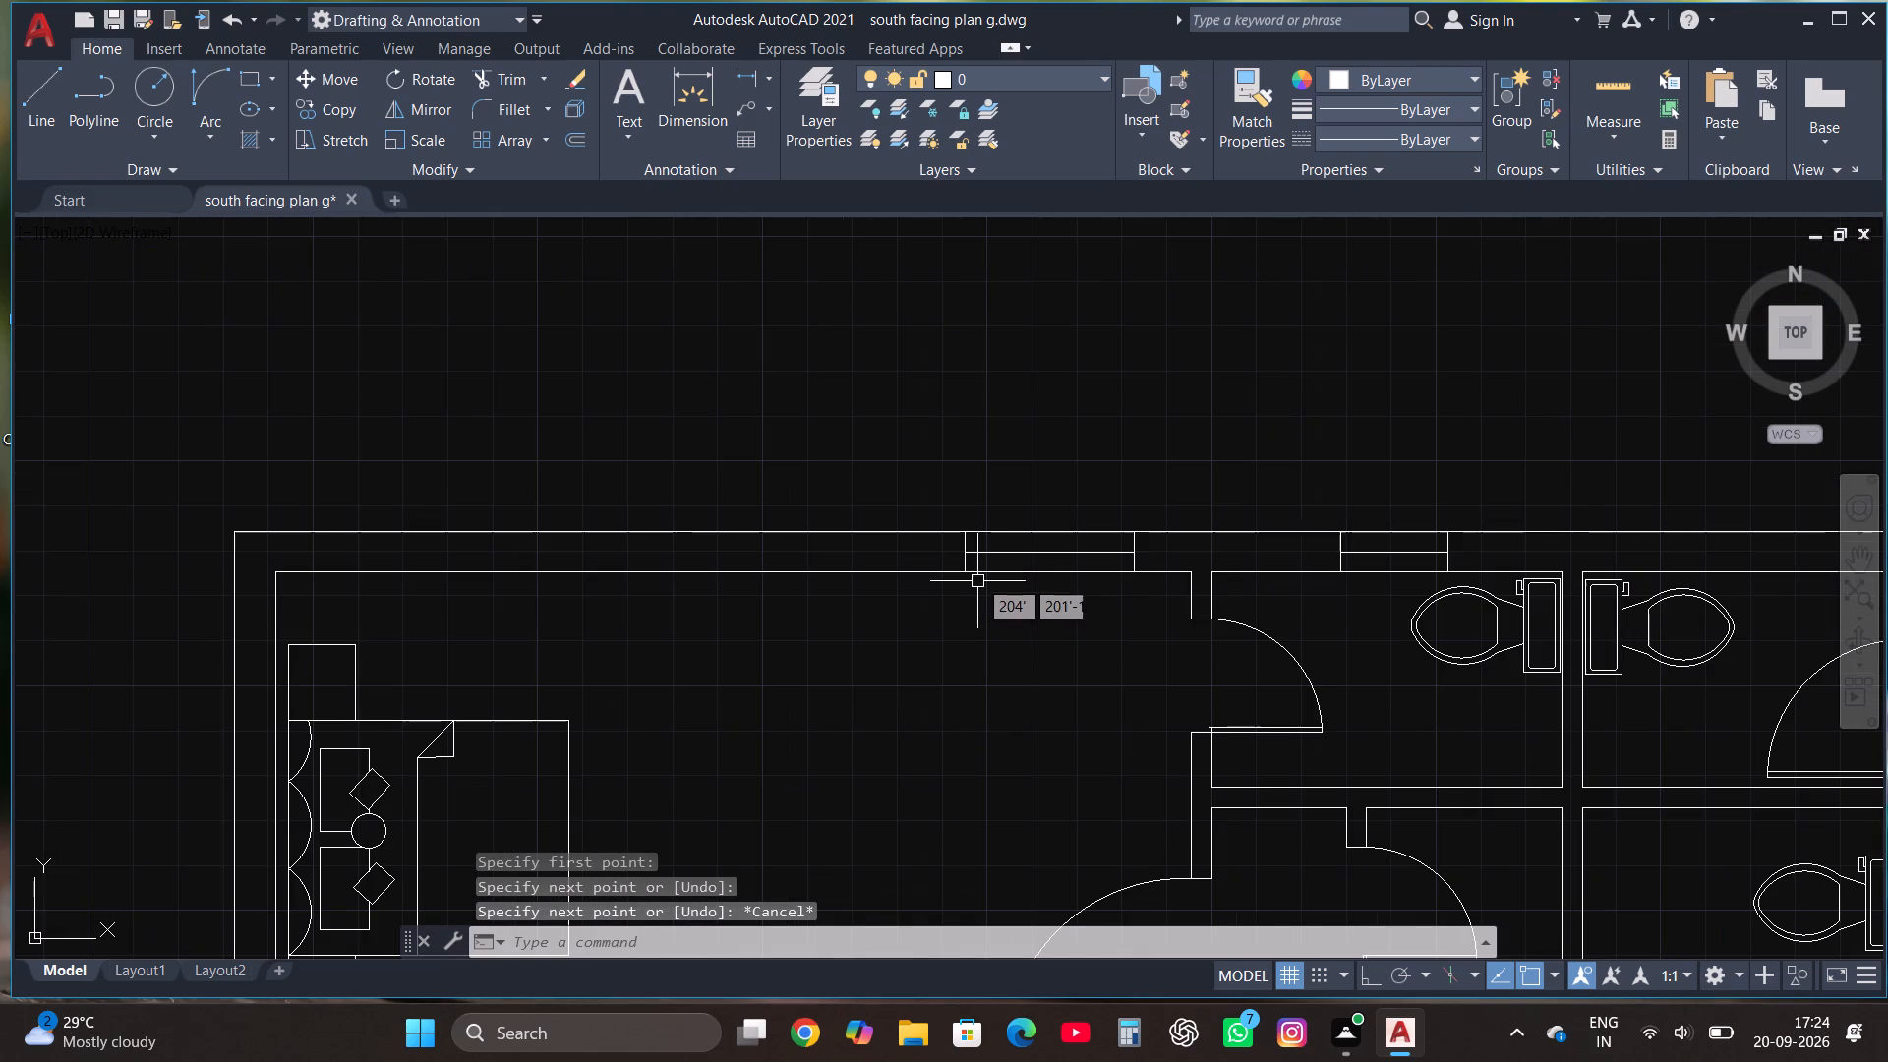
Copy the northwest toilet's window straight east along the north wall into the adjoining toilet, with Ortho on.
{"action": "scroll", "coordinate": [722, 547], "scroll_direction": "down", "scroll_amount": 2}
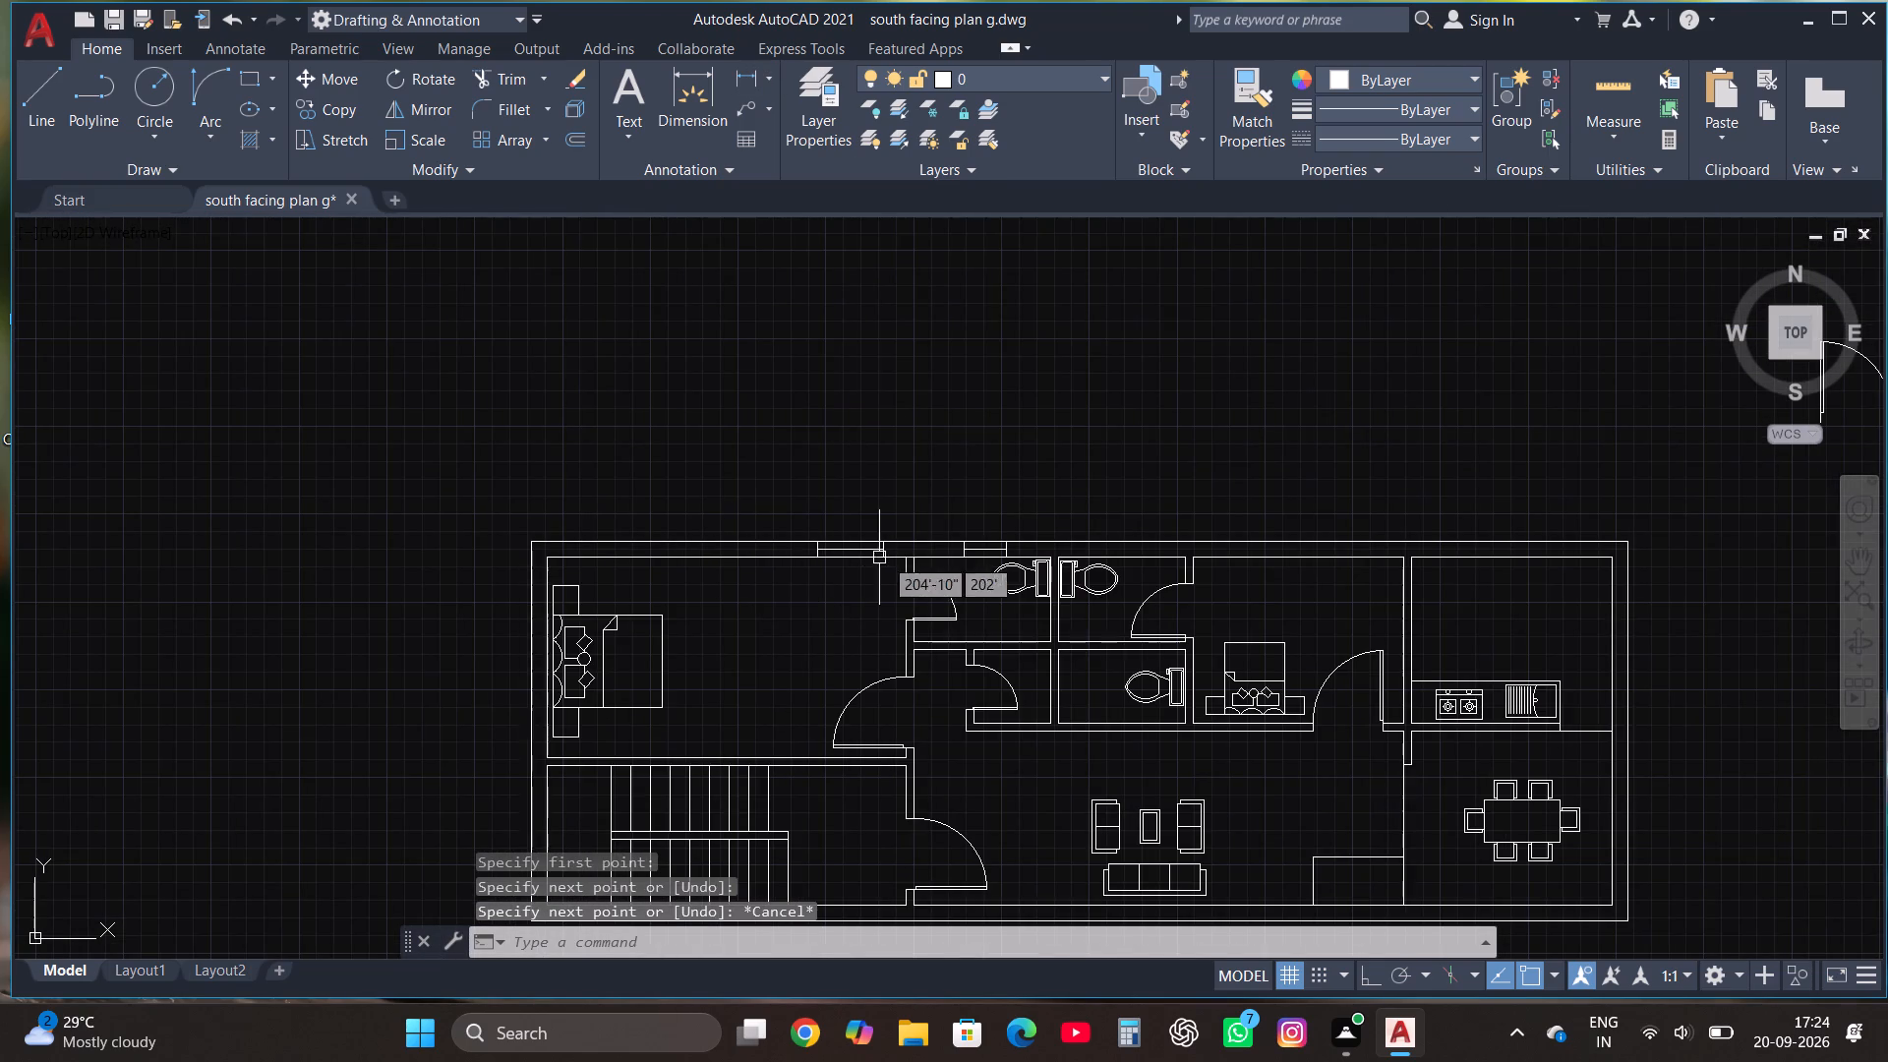
{"action": "scroll", "coordinate": [980, 555], "scroll_direction": "up", "scroll_amount": 1}
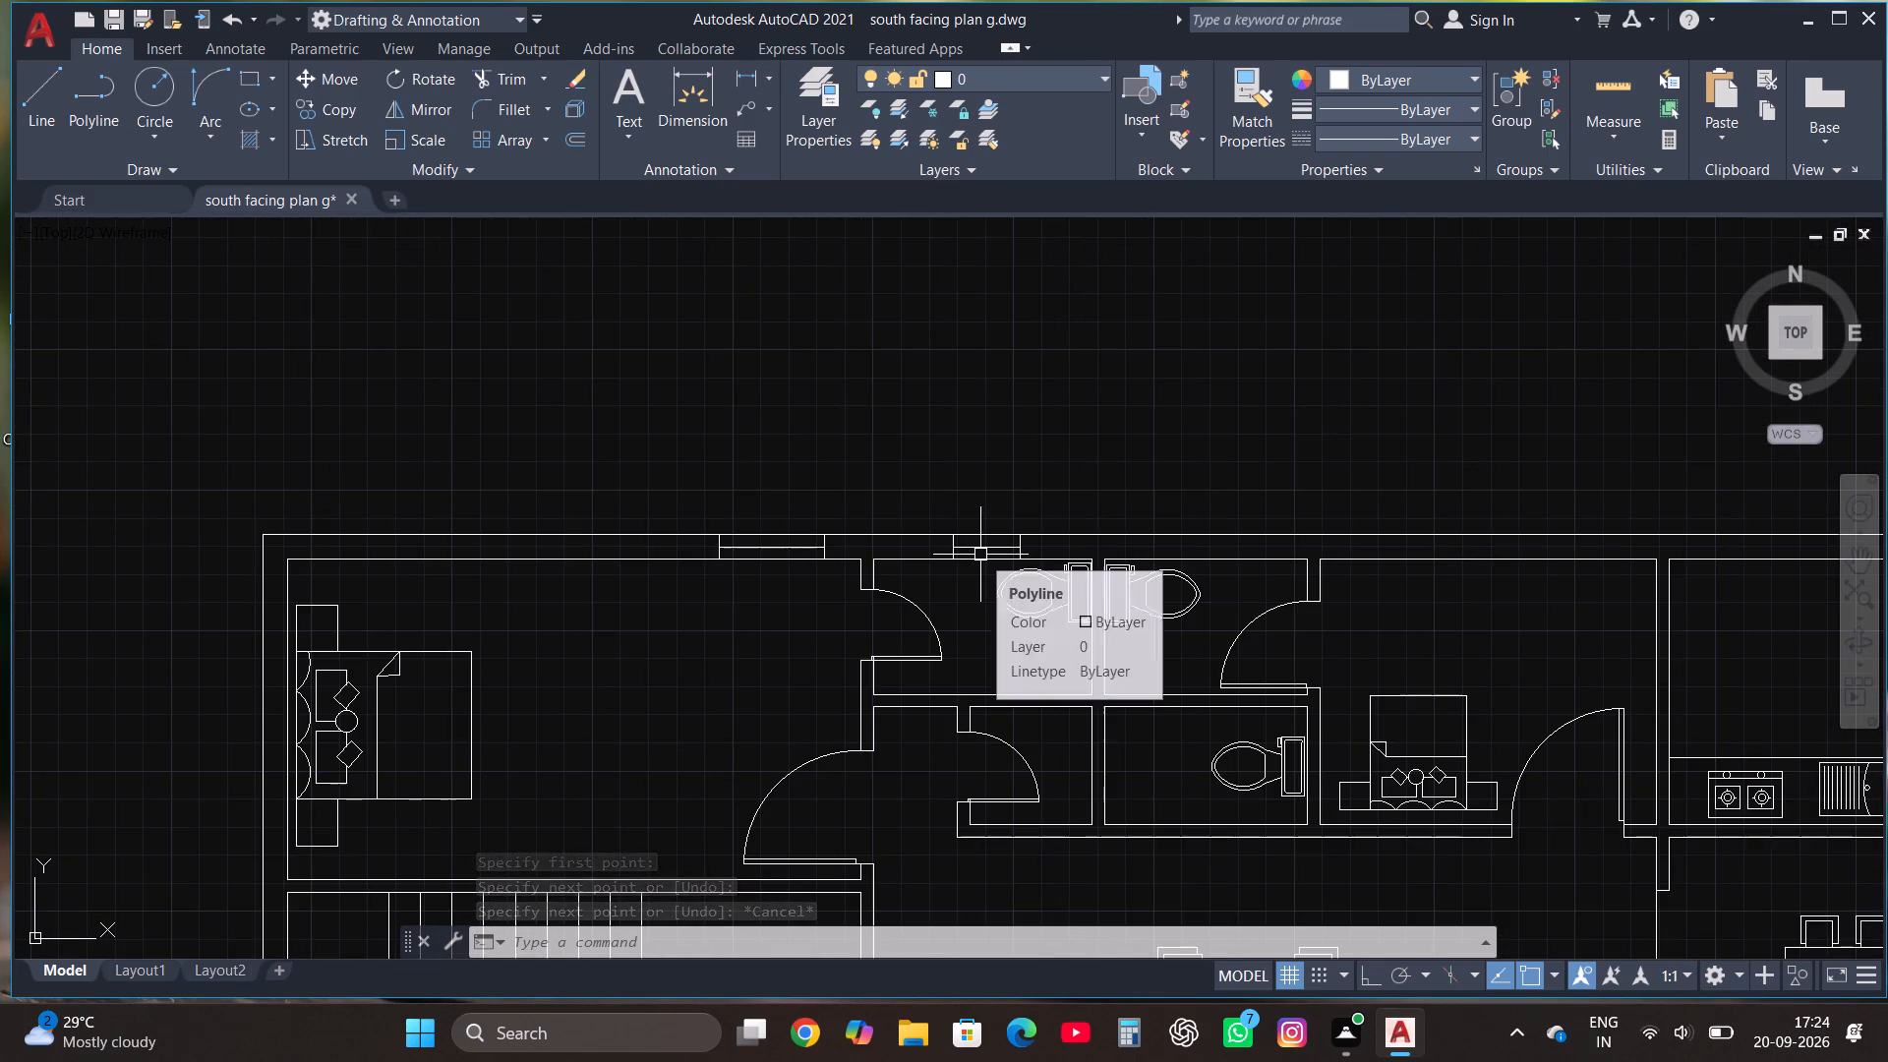
{"action": "left_click", "coordinate": [927, 571]}
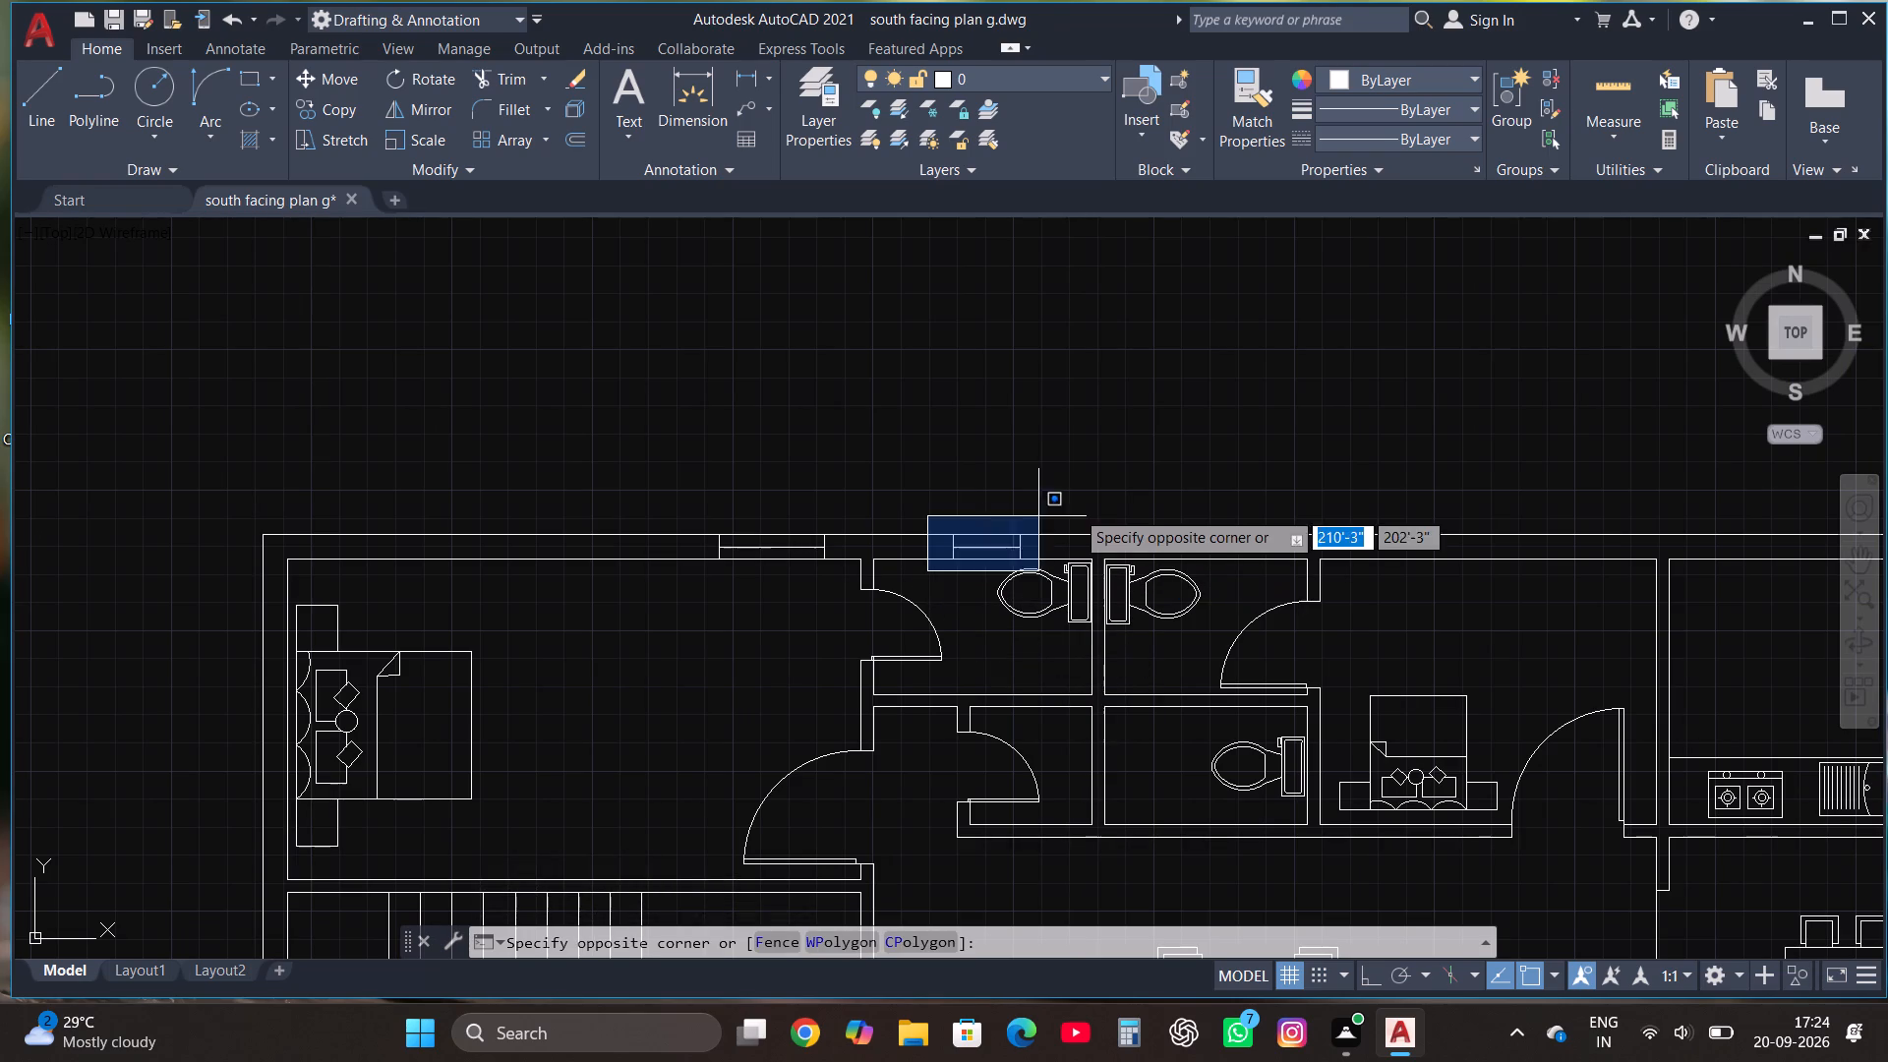
{"action": "left_click", "coordinate": [1054, 499]}
{"action": "scroll", "coordinate": [1054, 499], "scroll_direction": "up", "scroll_amount": 2}
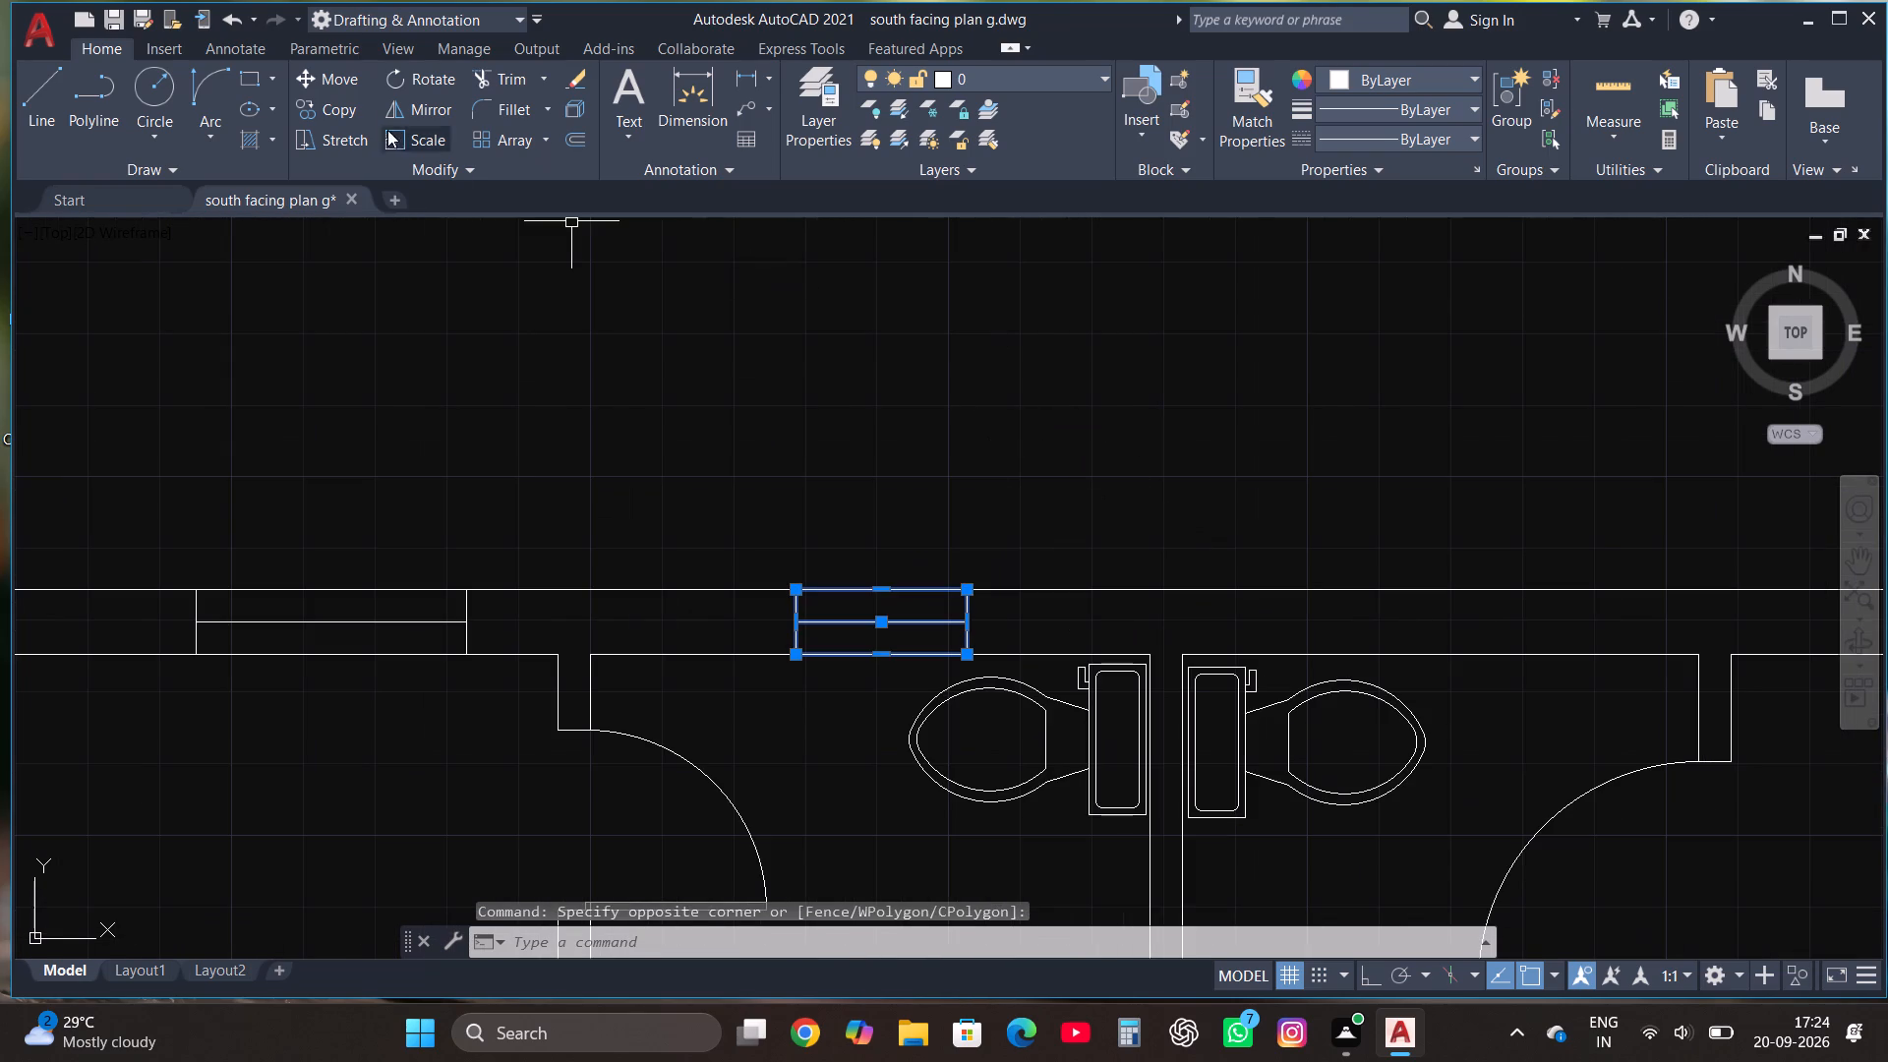
{"action": "left_click", "coordinate": [349, 113]}
{"action": "left_click", "coordinate": [847, 627]}
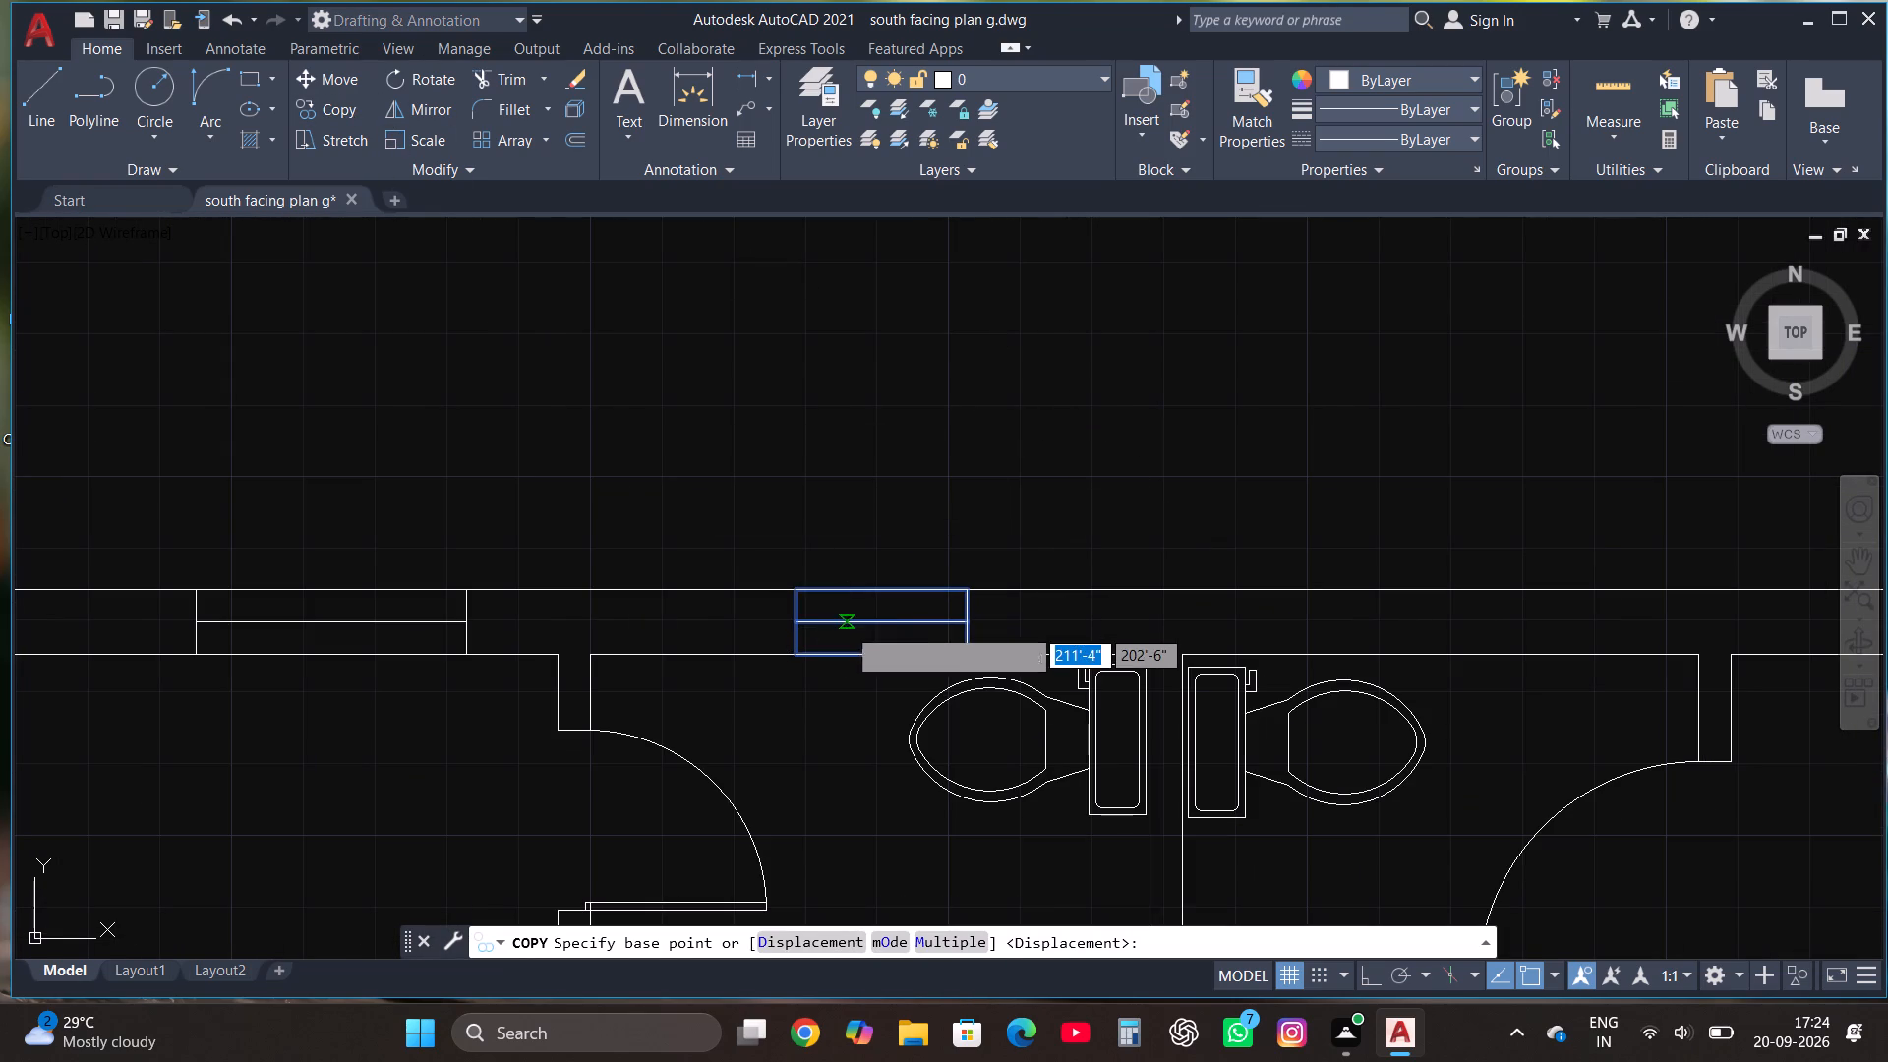
{"action": "key", "text": "F8"}
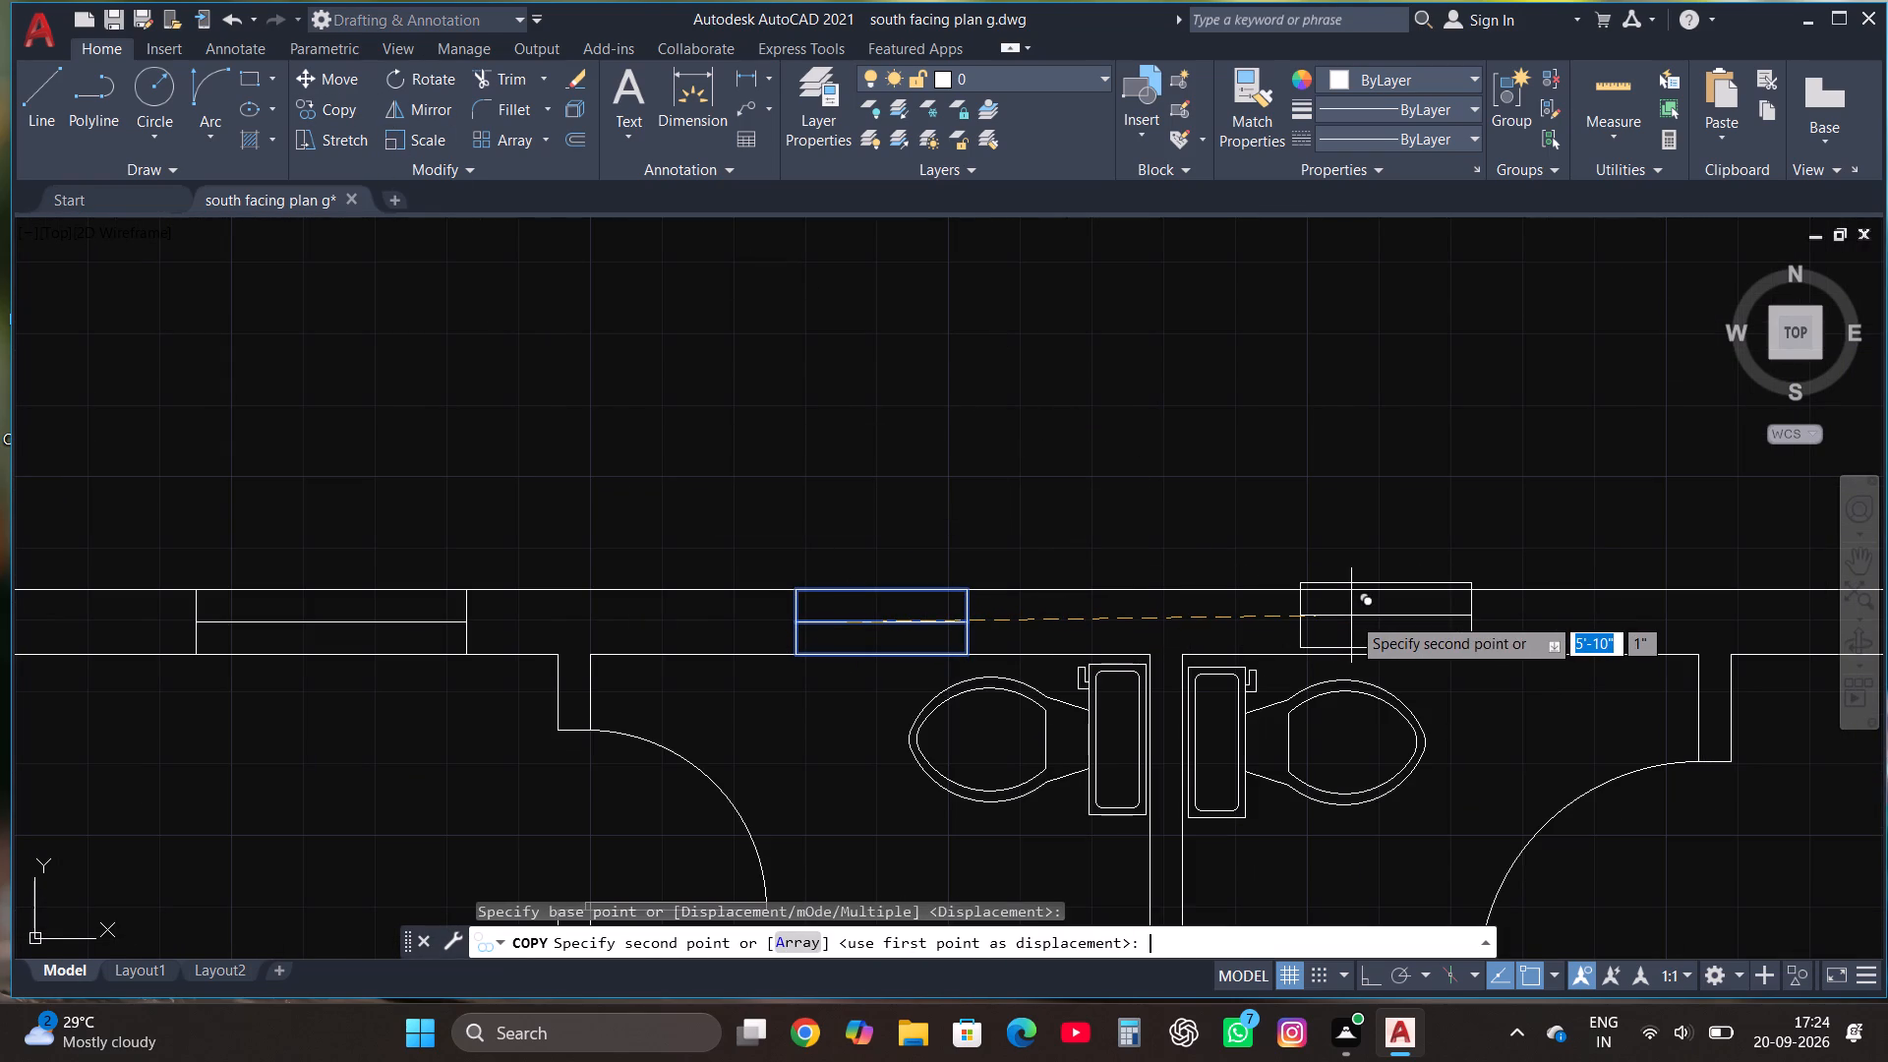
{"action": "left_click", "coordinate": [1386, 612]}
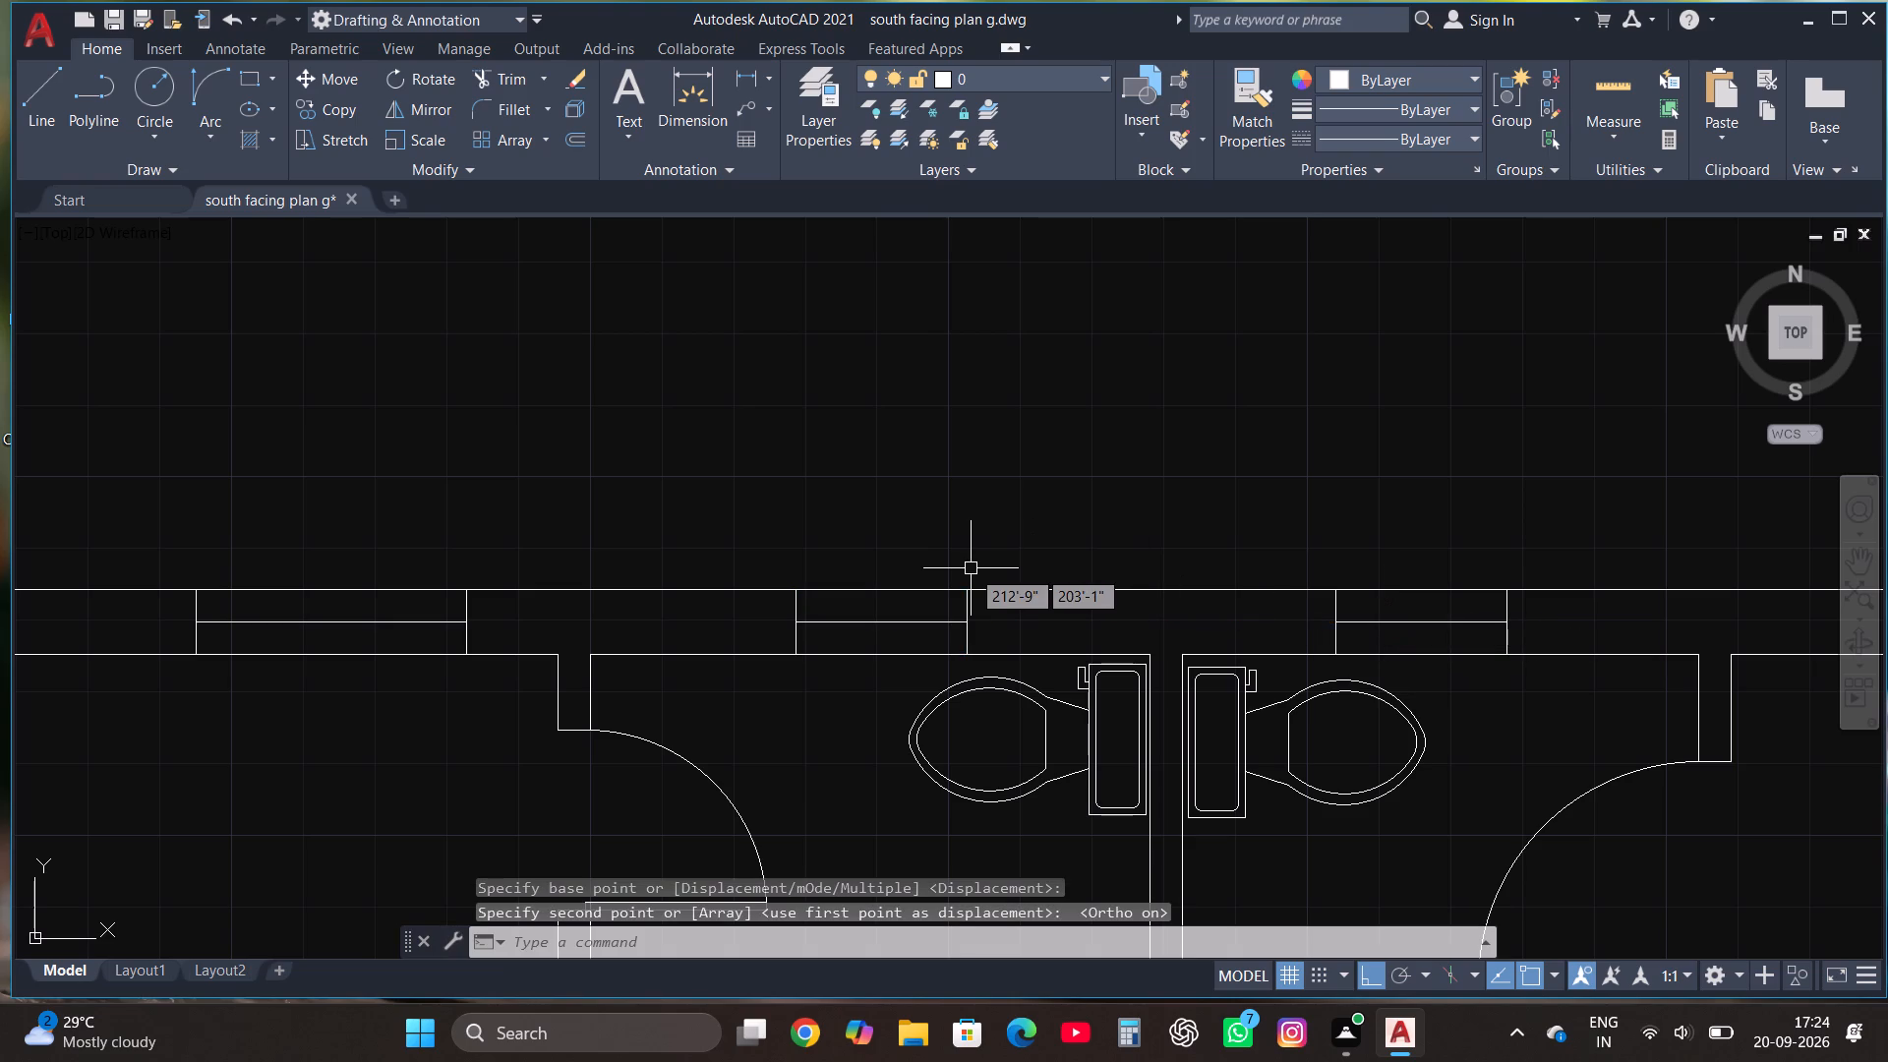
Copy the northwest bedroom's window, using the Multiple option, along the north wall into the bedroom west of the kitchen.
{"action": "scroll", "coordinate": [962, 672], "scroll_direction": "down", "scroll_amount": 1}
{"action": "scroll", "coordinate": [658, 627], "scroll_direction": "up", "scroll_amount": 1}
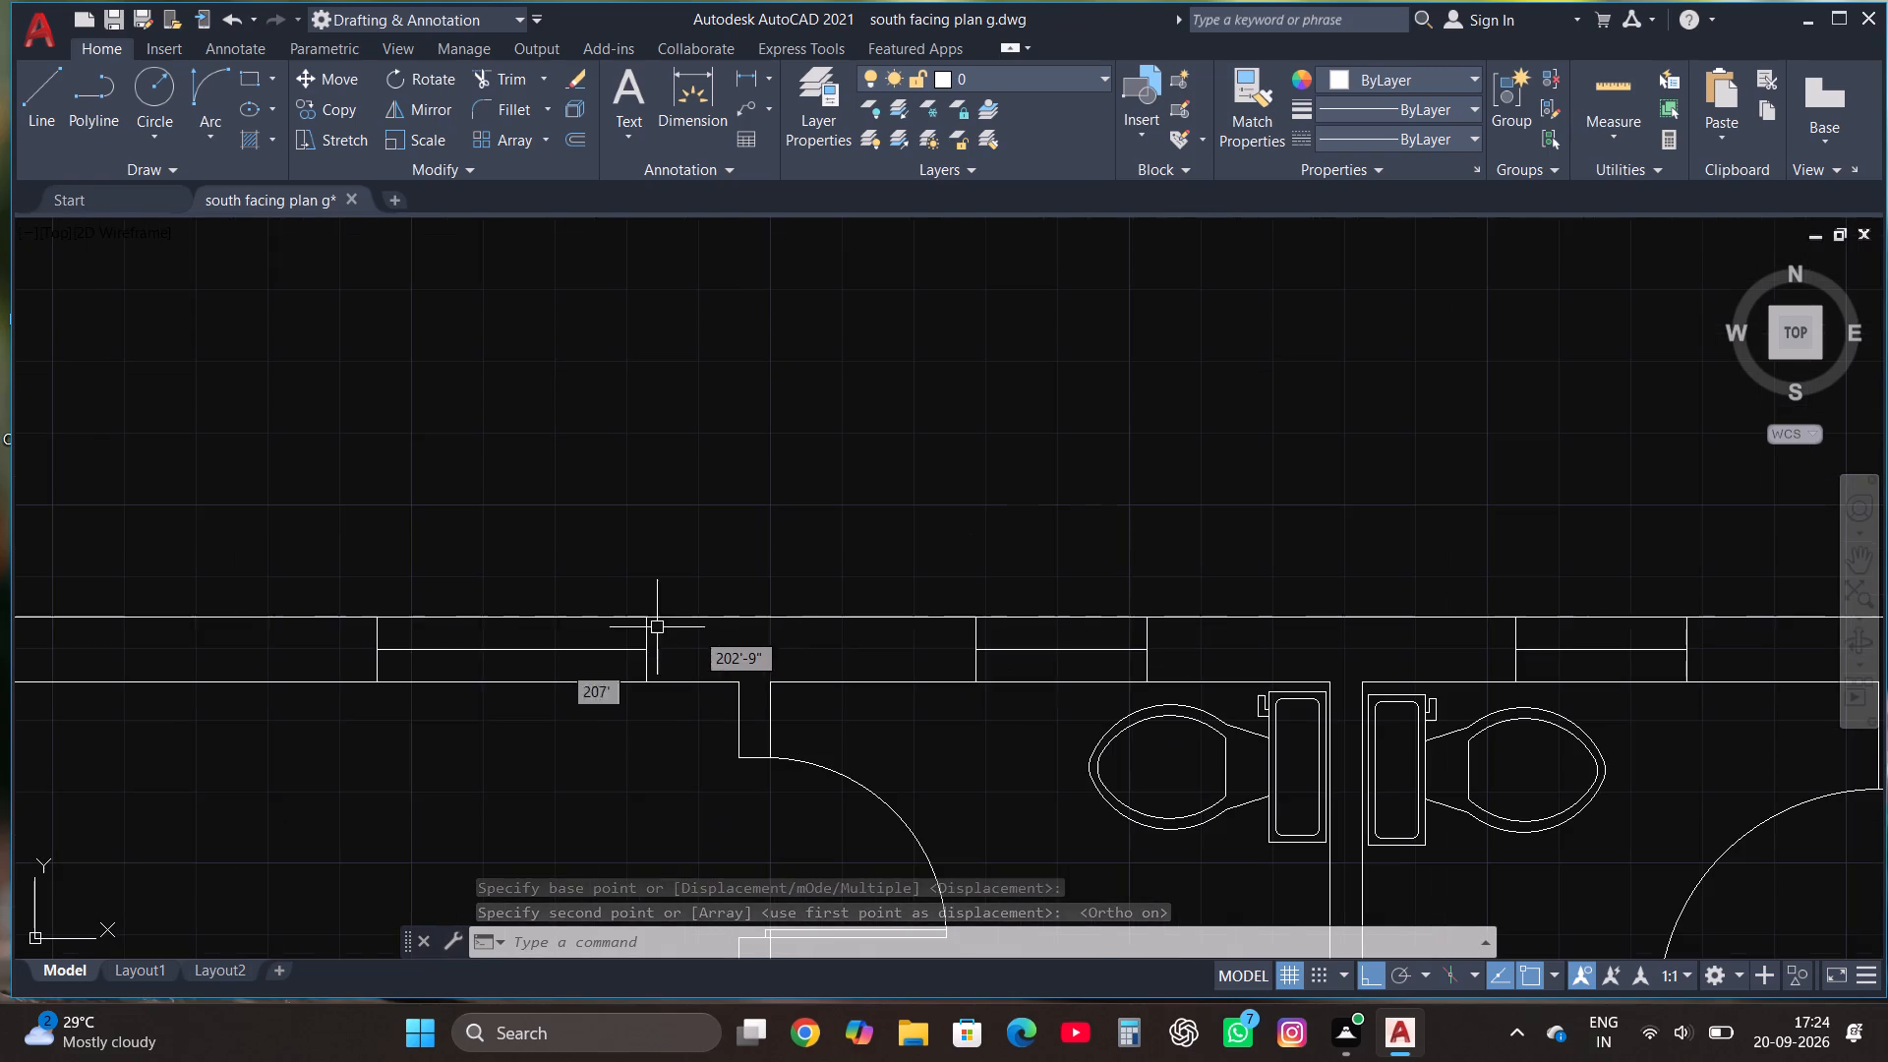
{"action": "left_click", "coordinate": [324, 730]}
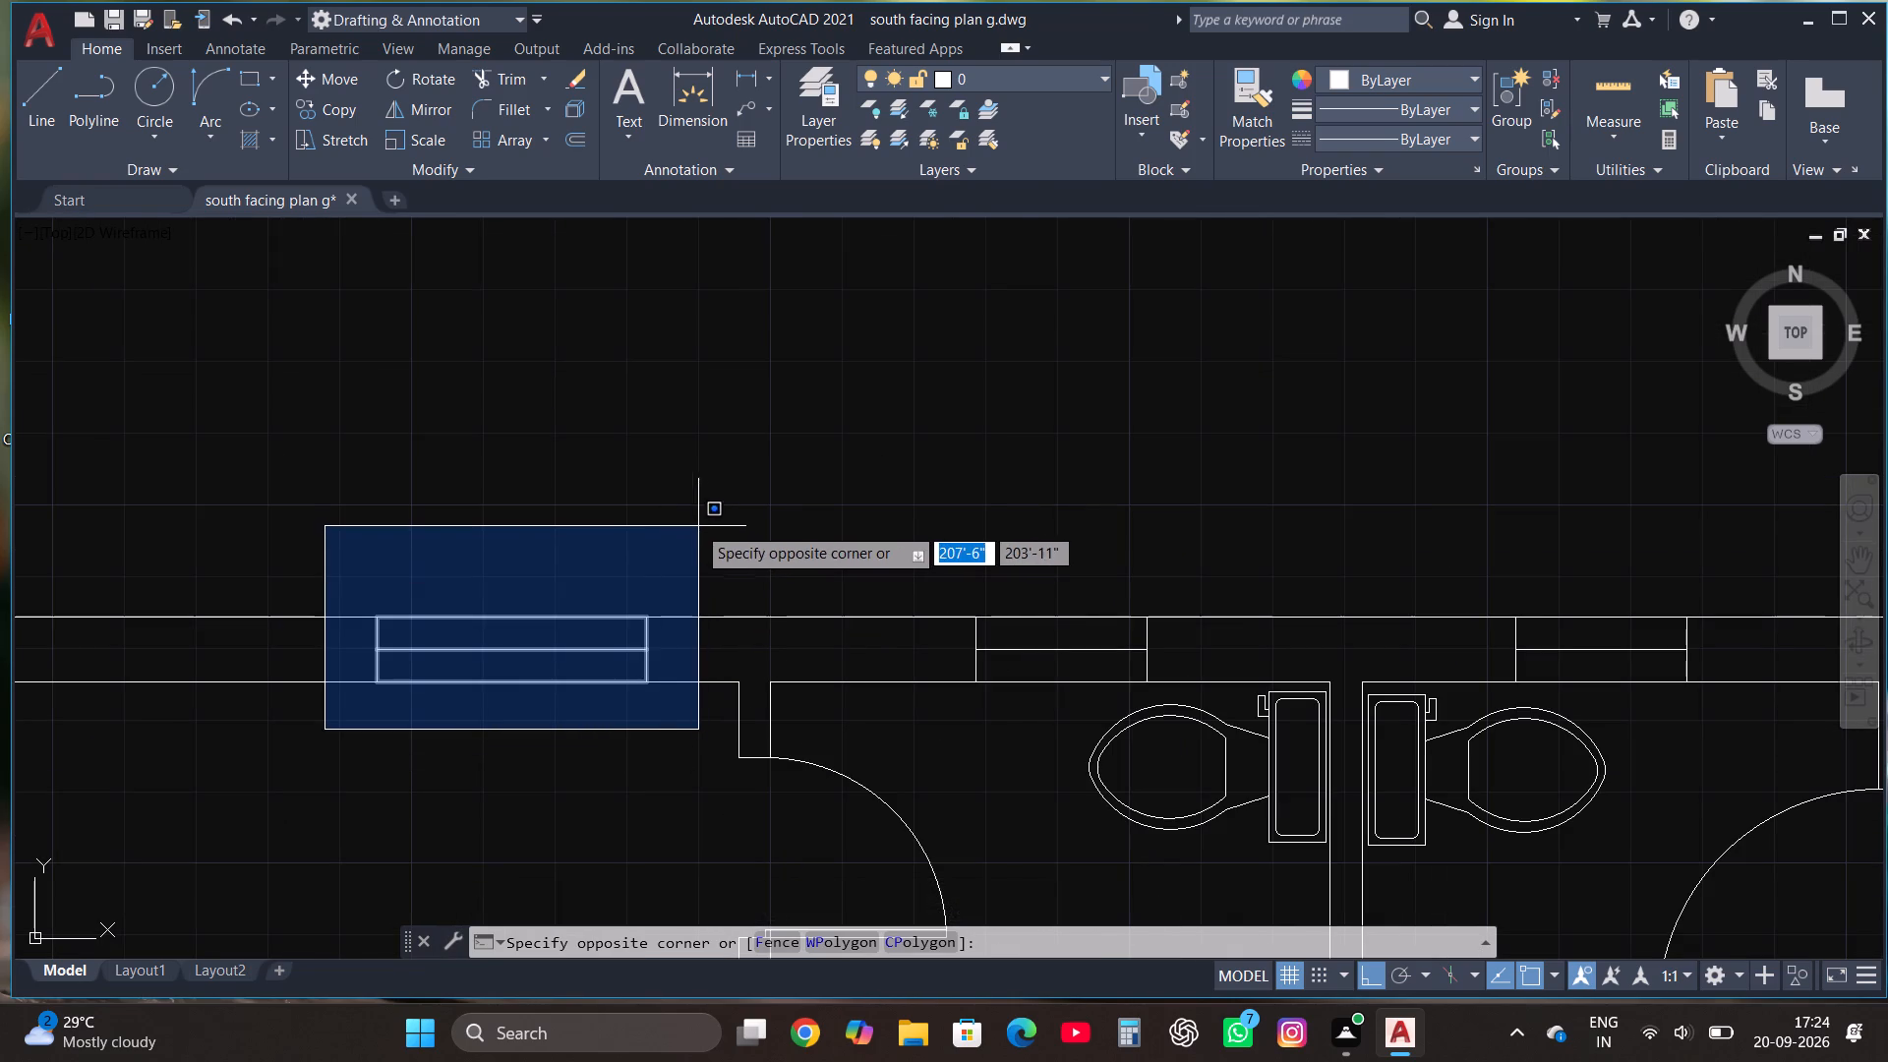
{"action": "left_click", "coordinate": [679, 518]}
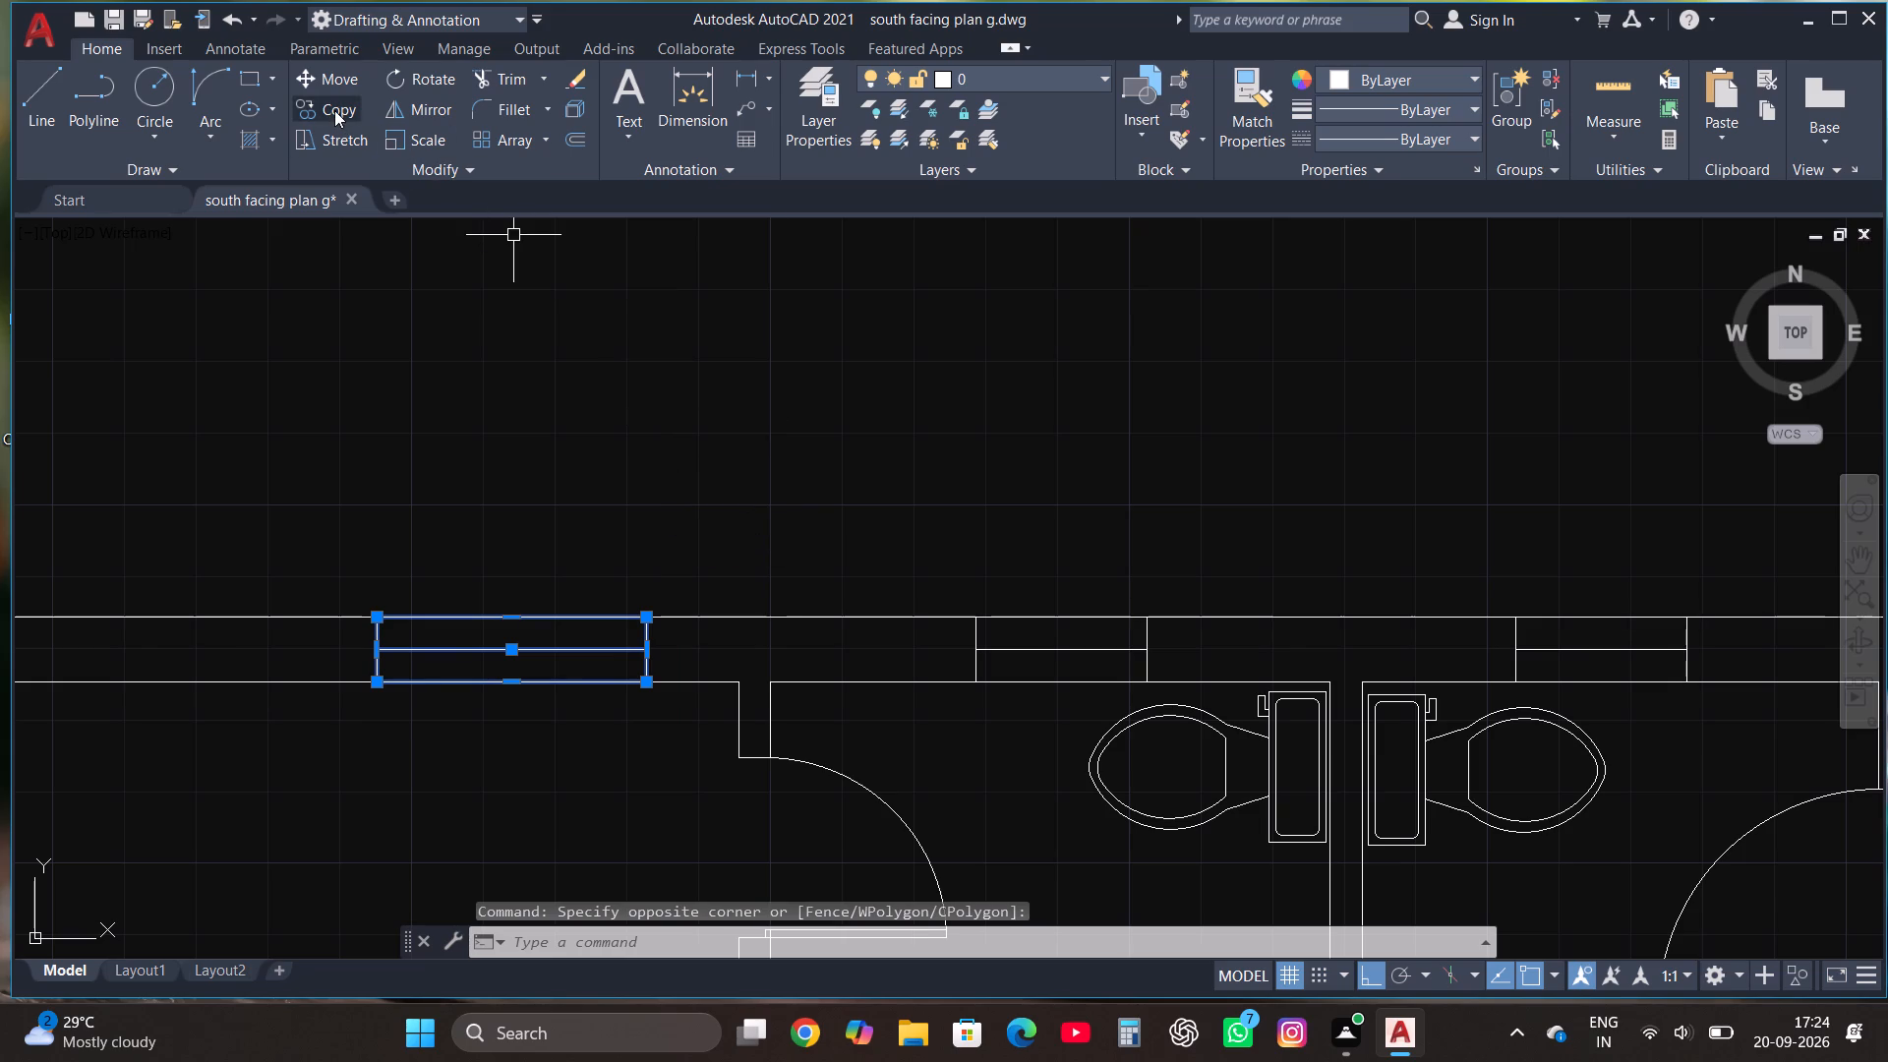
{"action": "left_click", "coordinate": [334, 110]}
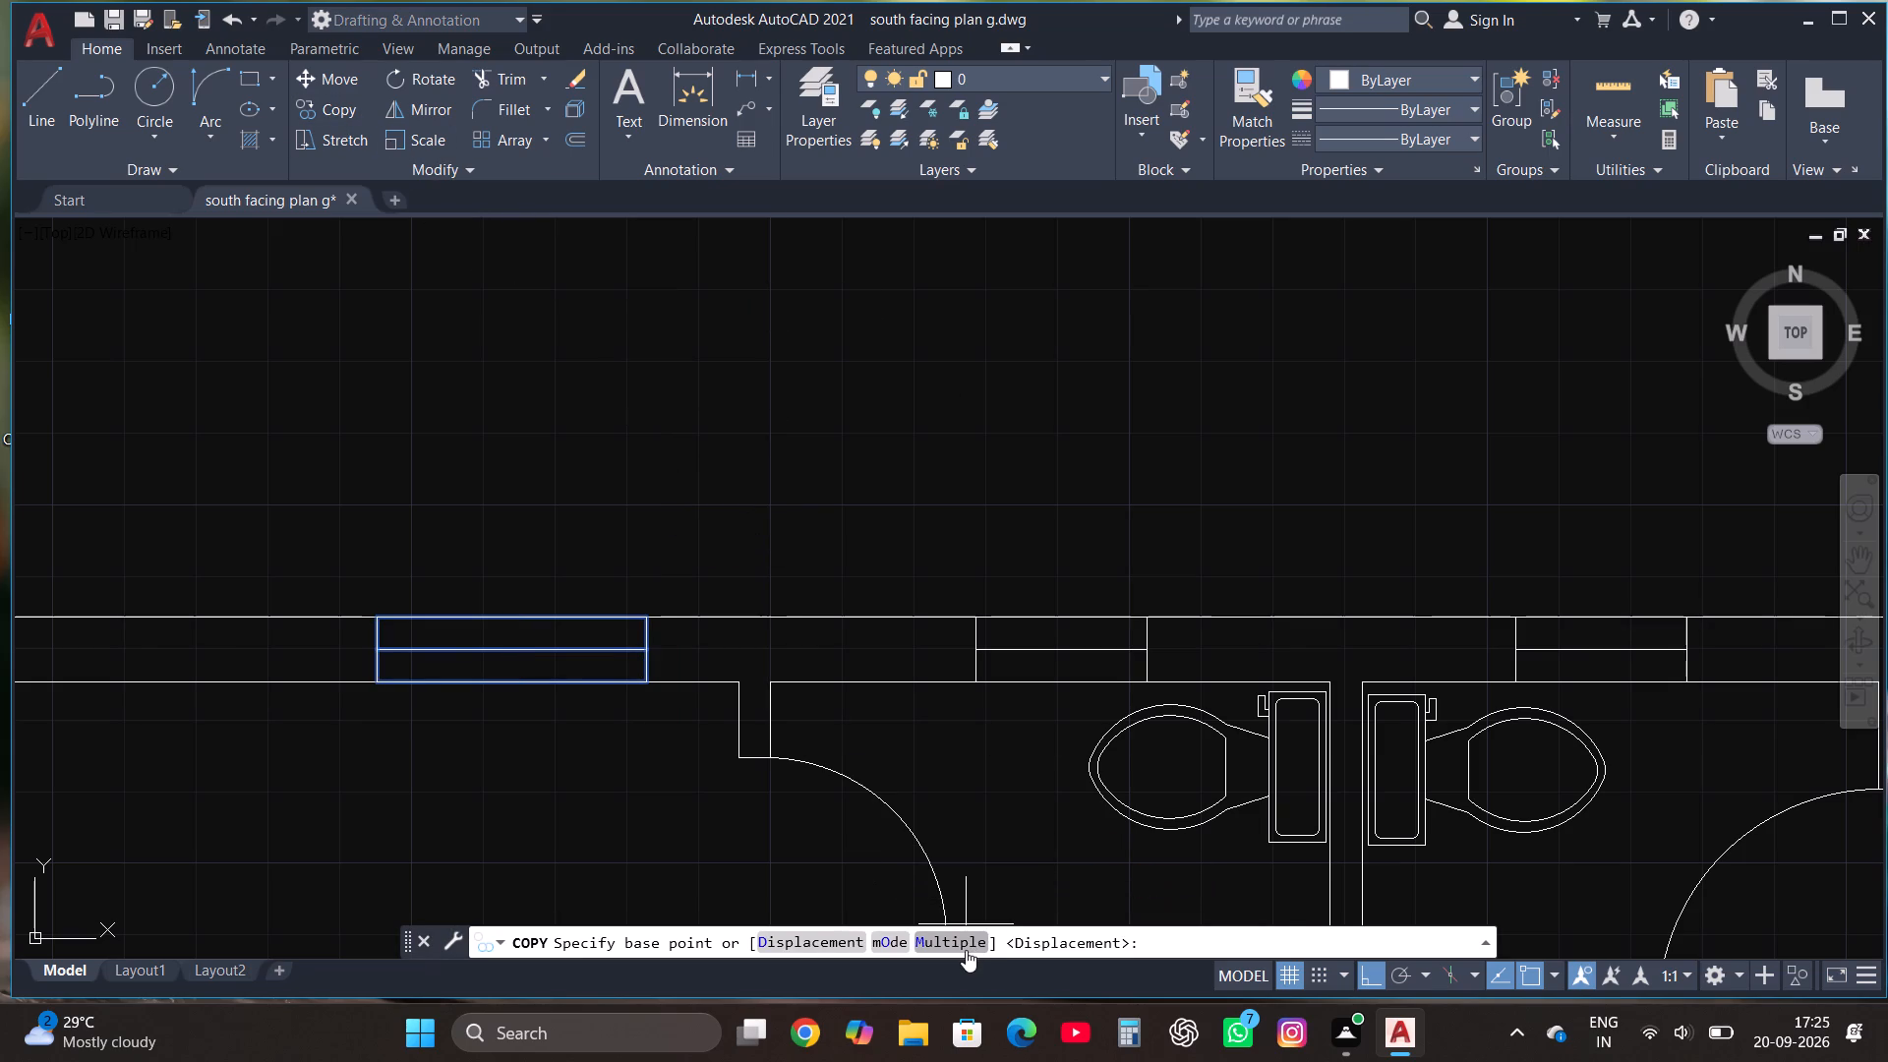
{"action": "left_click", "coordinate": [966, 950]}
{"action": "left_click", "coordinate": [485, 645]}
{"action": "scroll", "coordinate": [485, 645], "scroll_direction": "down", "scroll_amount": 2}
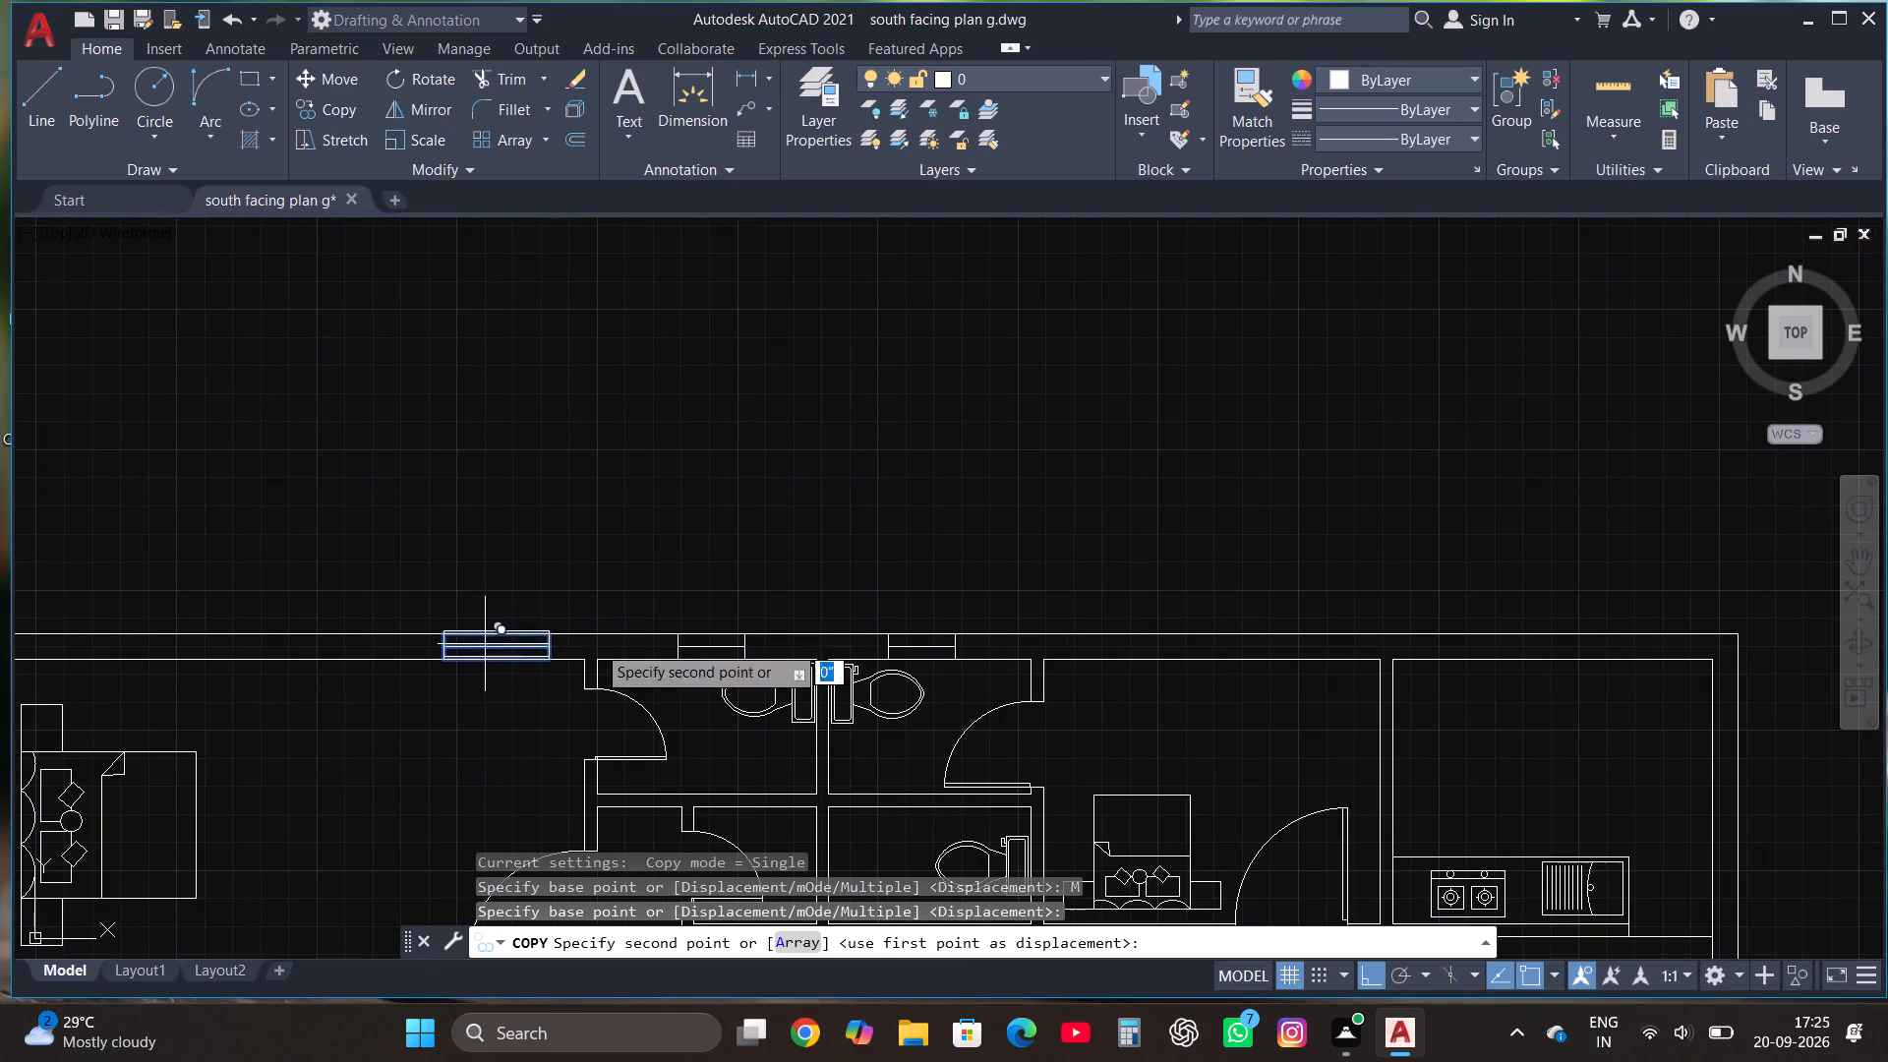
{"action": "left_click", "coordinate": [1259, 645]}
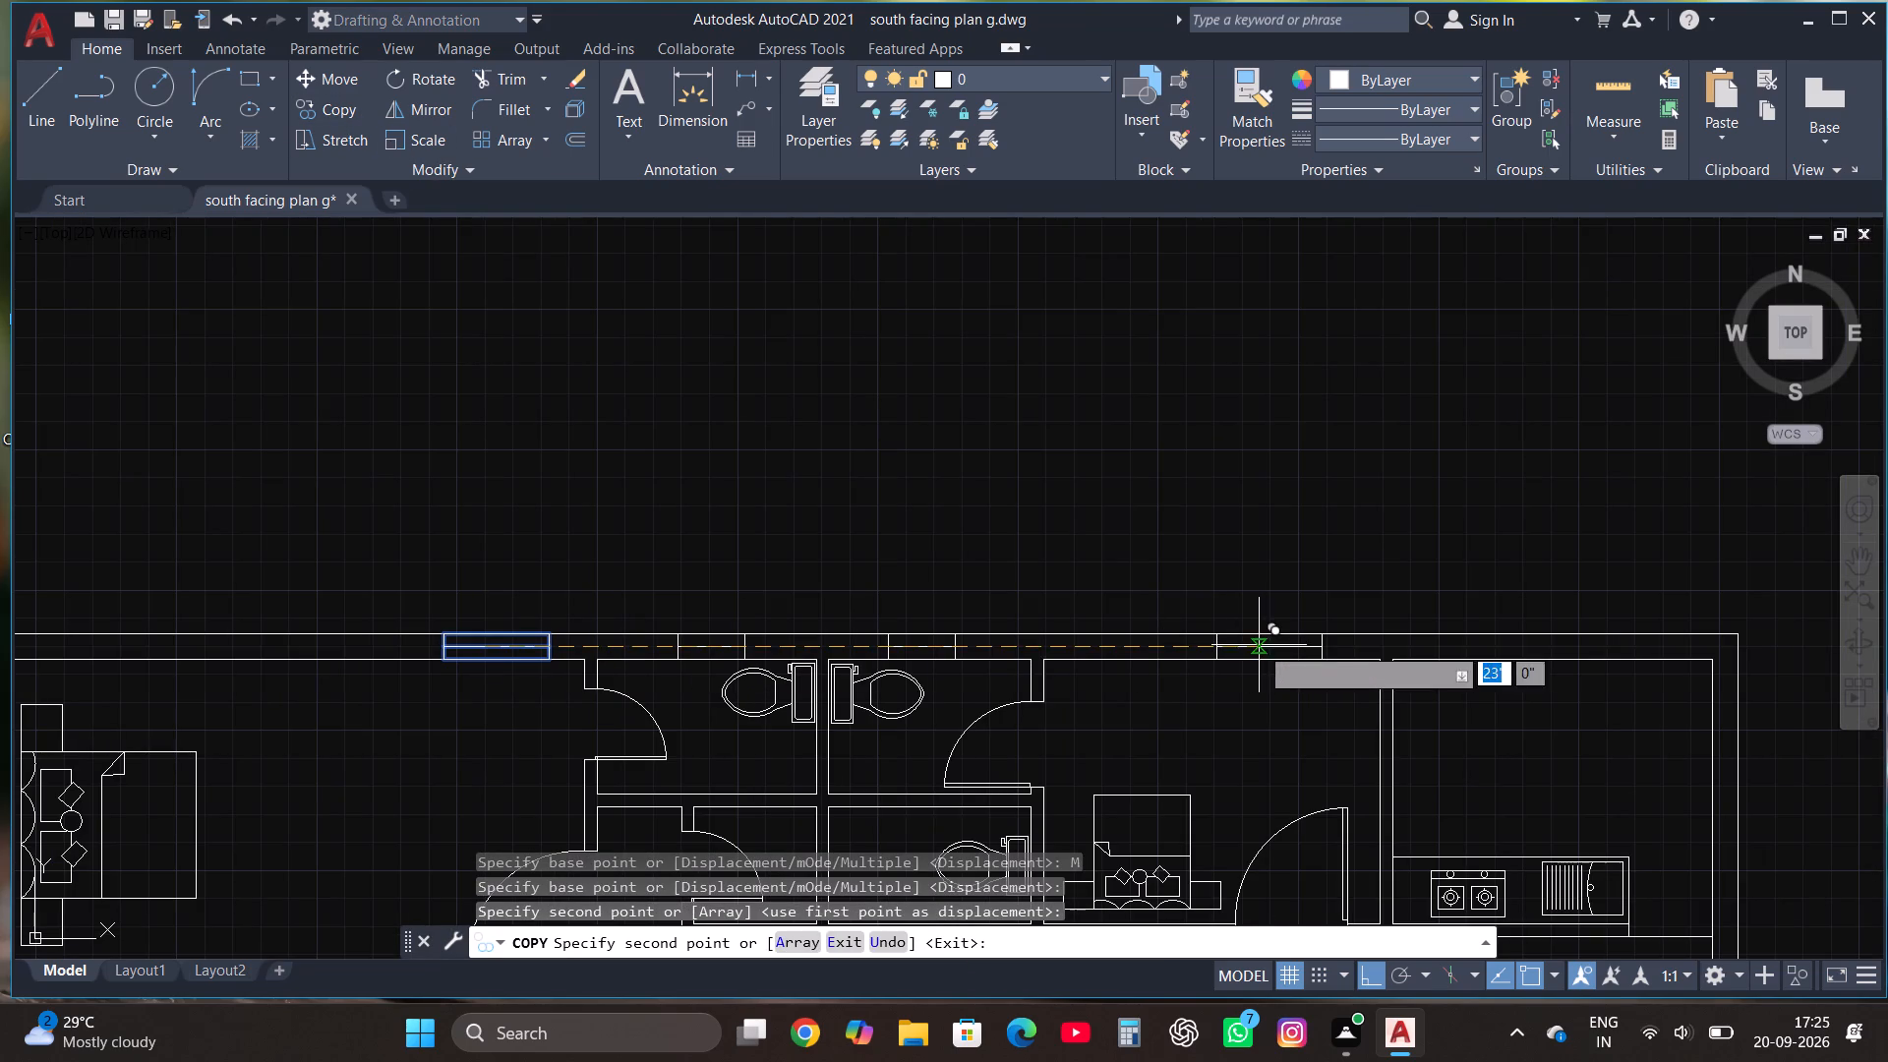
Place a second copy of the bedroom window in the kitchen's north wall, aligned within the wall thickness.
{"action": "left_click", "coordinate": [1460, 635]}
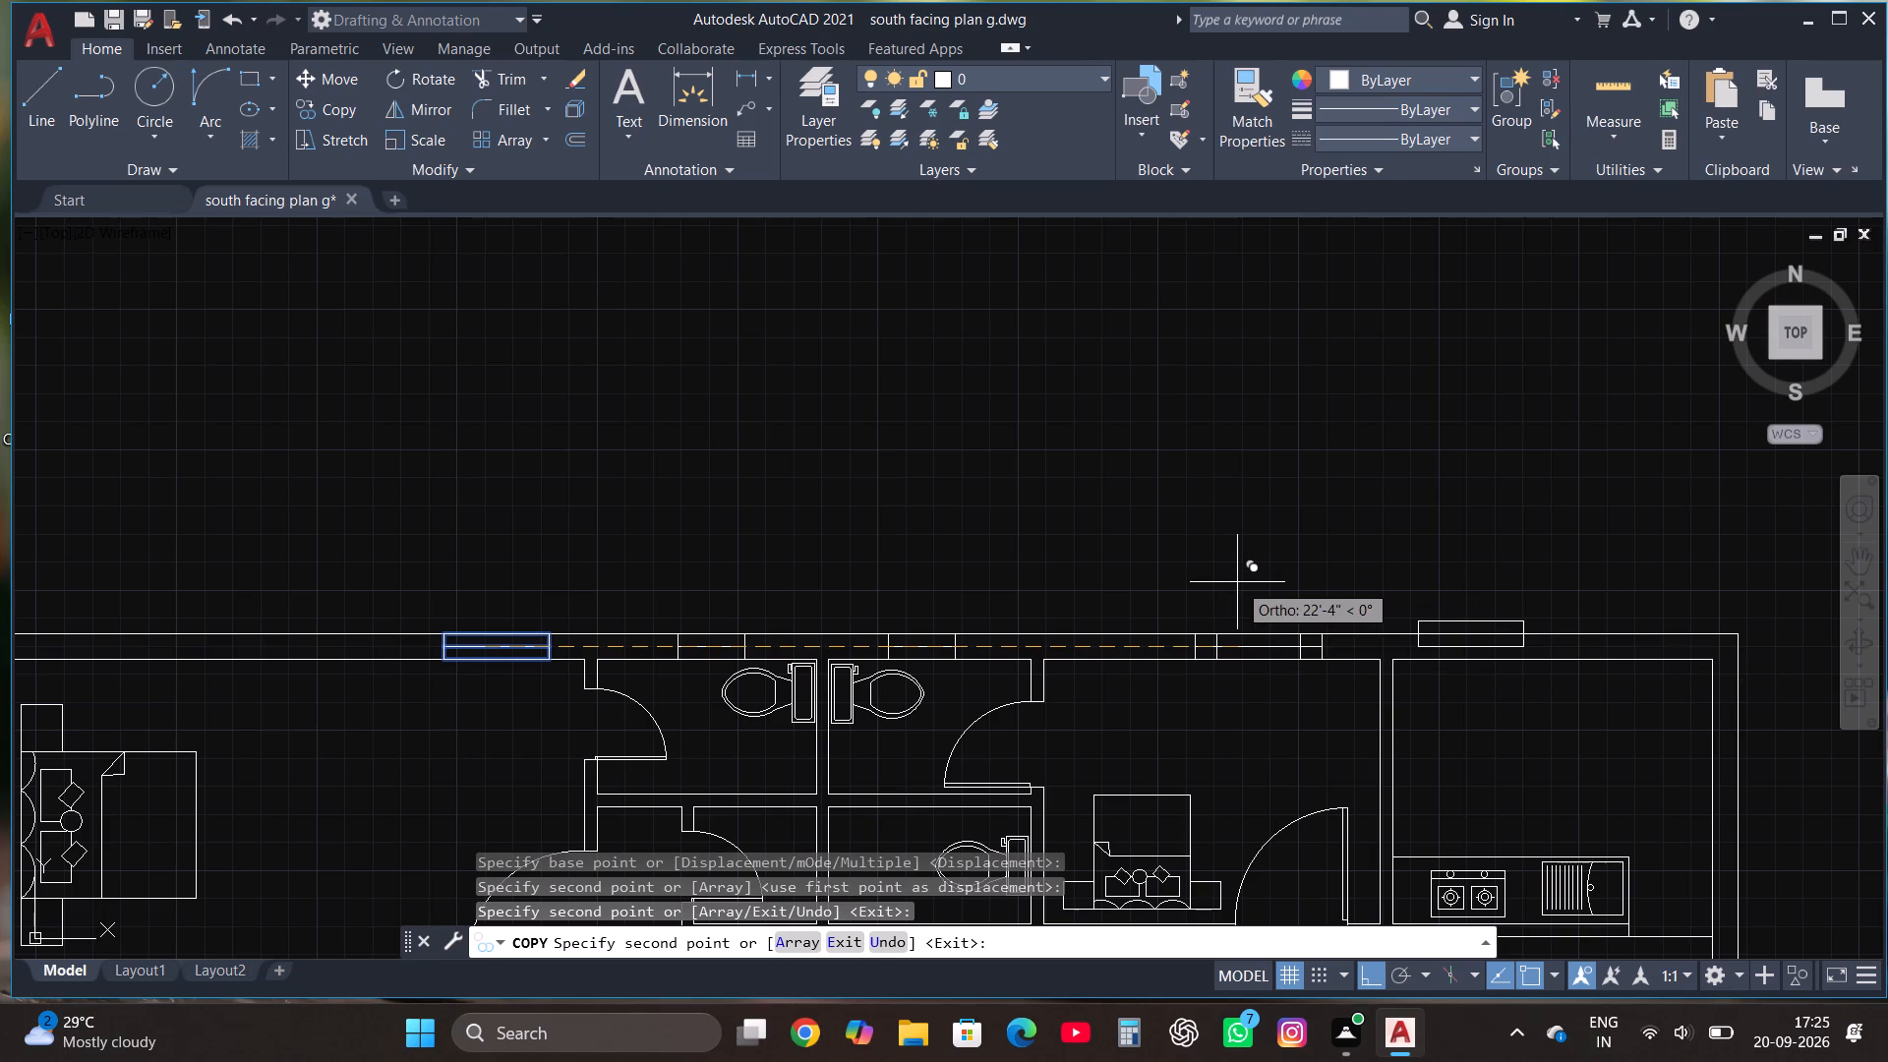
{"action": "key", "text": "ctrl+z"}
{"action": "scroll", "coordinate": [1434, 653], "scroll_direction": "up", "scroll_amount": 1}
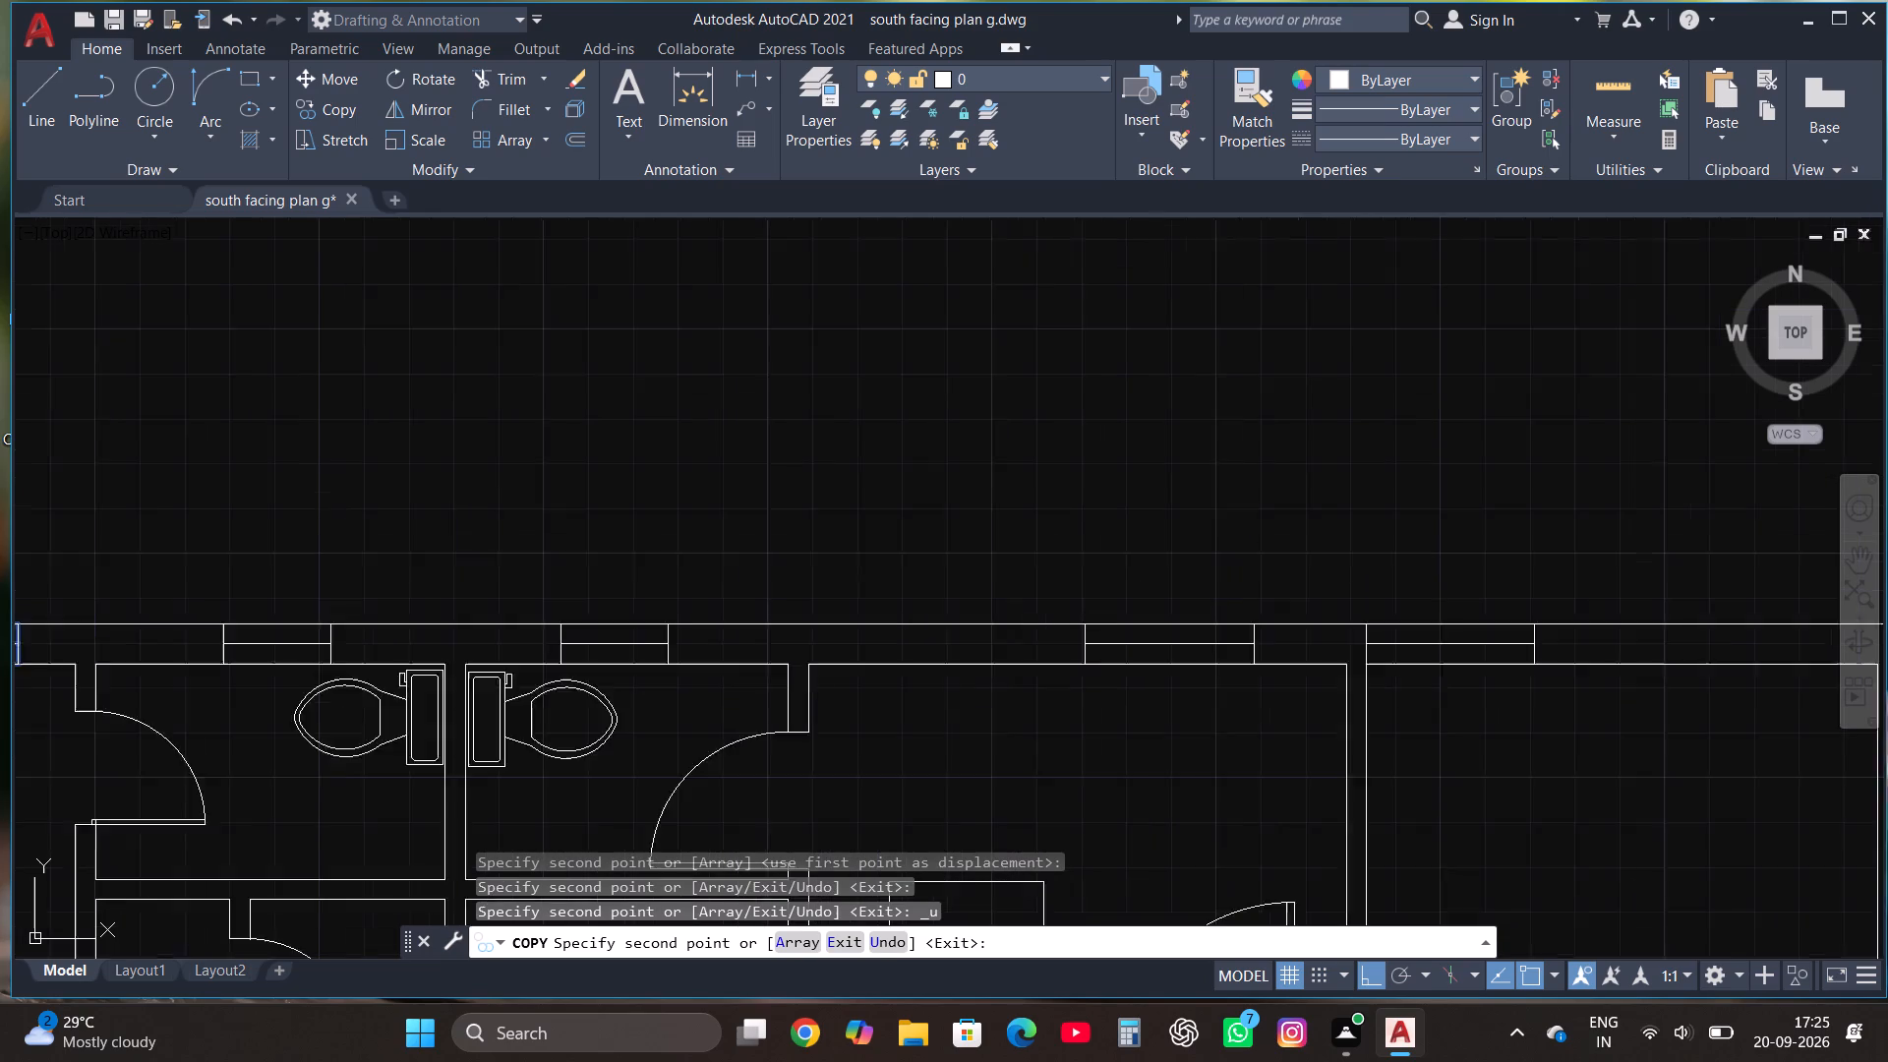
{"action": "scroll", "coordinate": [1434, 653], "scroll_direction": "up", "scroll_amount": 1}
{"action": "left_click", "coordinate": [1434, 653]}
{"action": "key", "text": "Escape"}
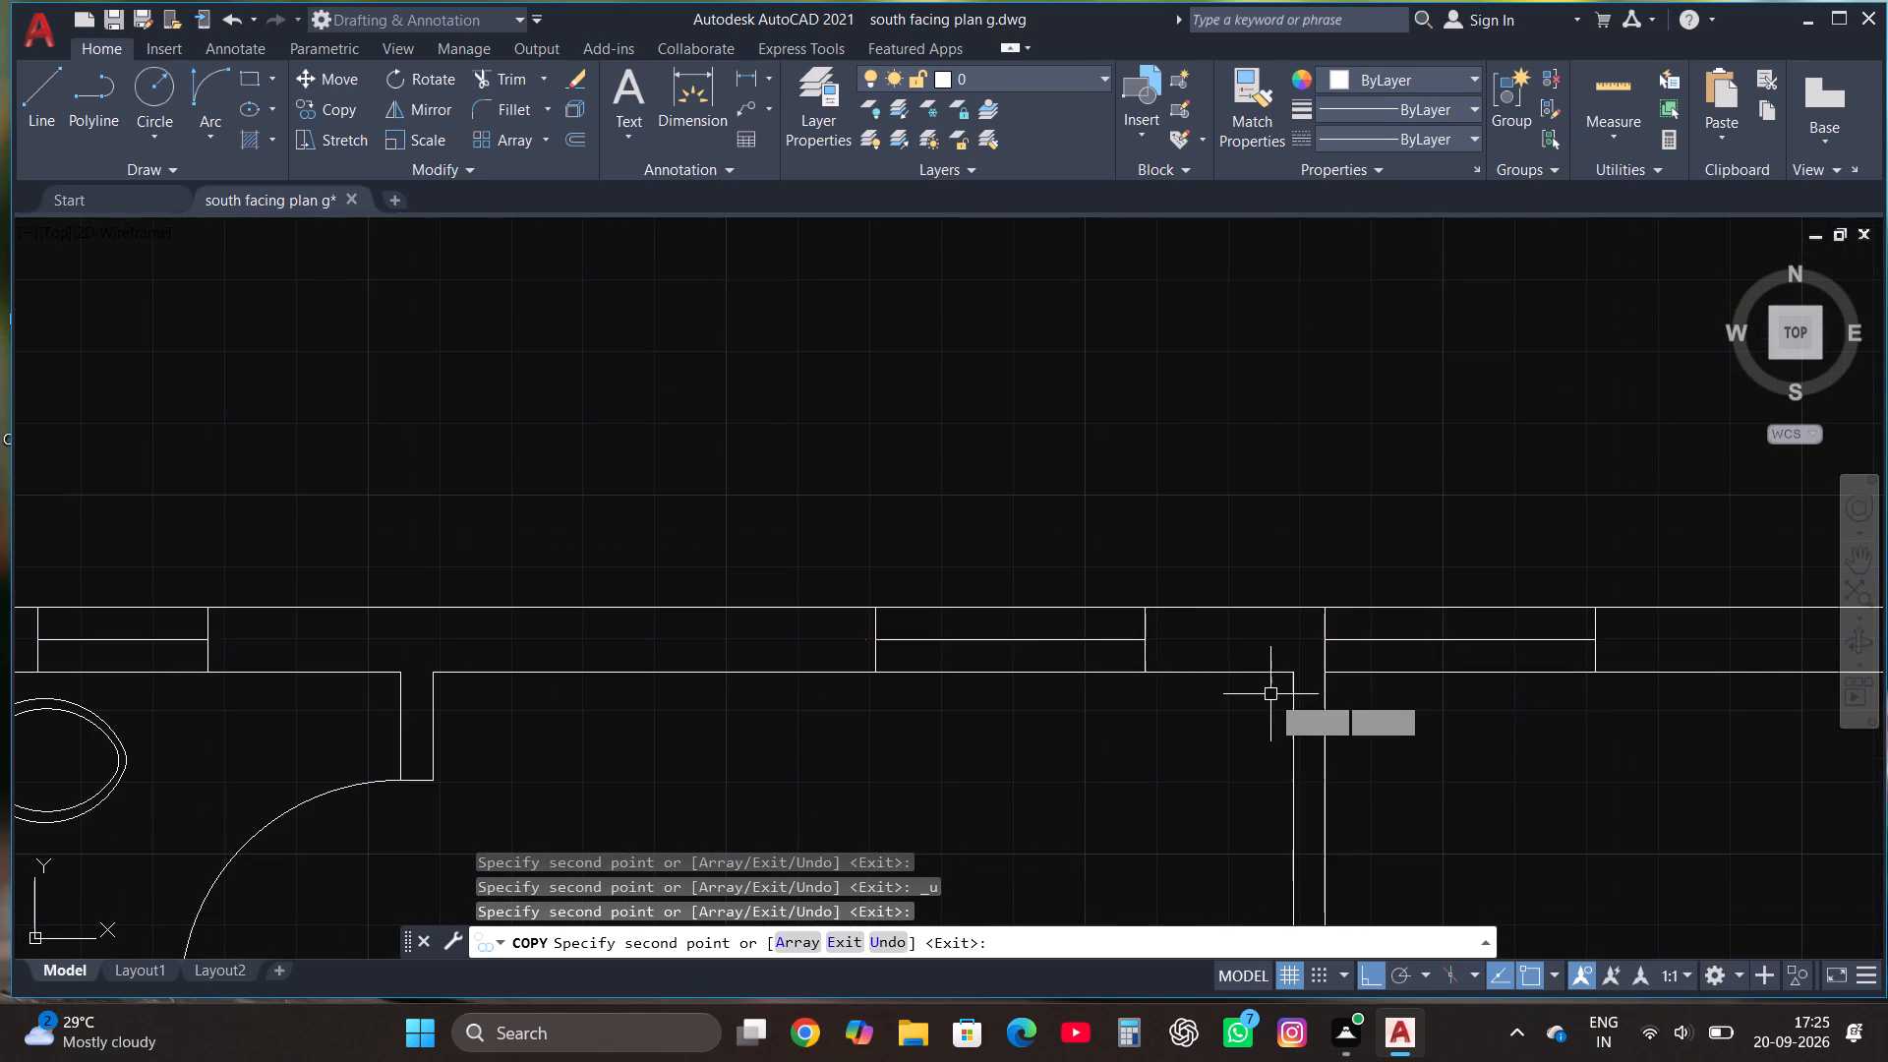
Move the kitchen's window east along the north wall, clear of the partition with the neighbouring bedroom.
{"action": "scroll", "coordinate": [1270, 694], "scroll_direction": "up", "scroll_amount": 1}
{"action": "scroll", "coordinate": [1270, 694], "scroll_direction": "down", "scroll_amount": 3}
{"action": "scroll", "coordinate": [1449, 704], "scroll_direction": "up", "scroll_amount": 1}
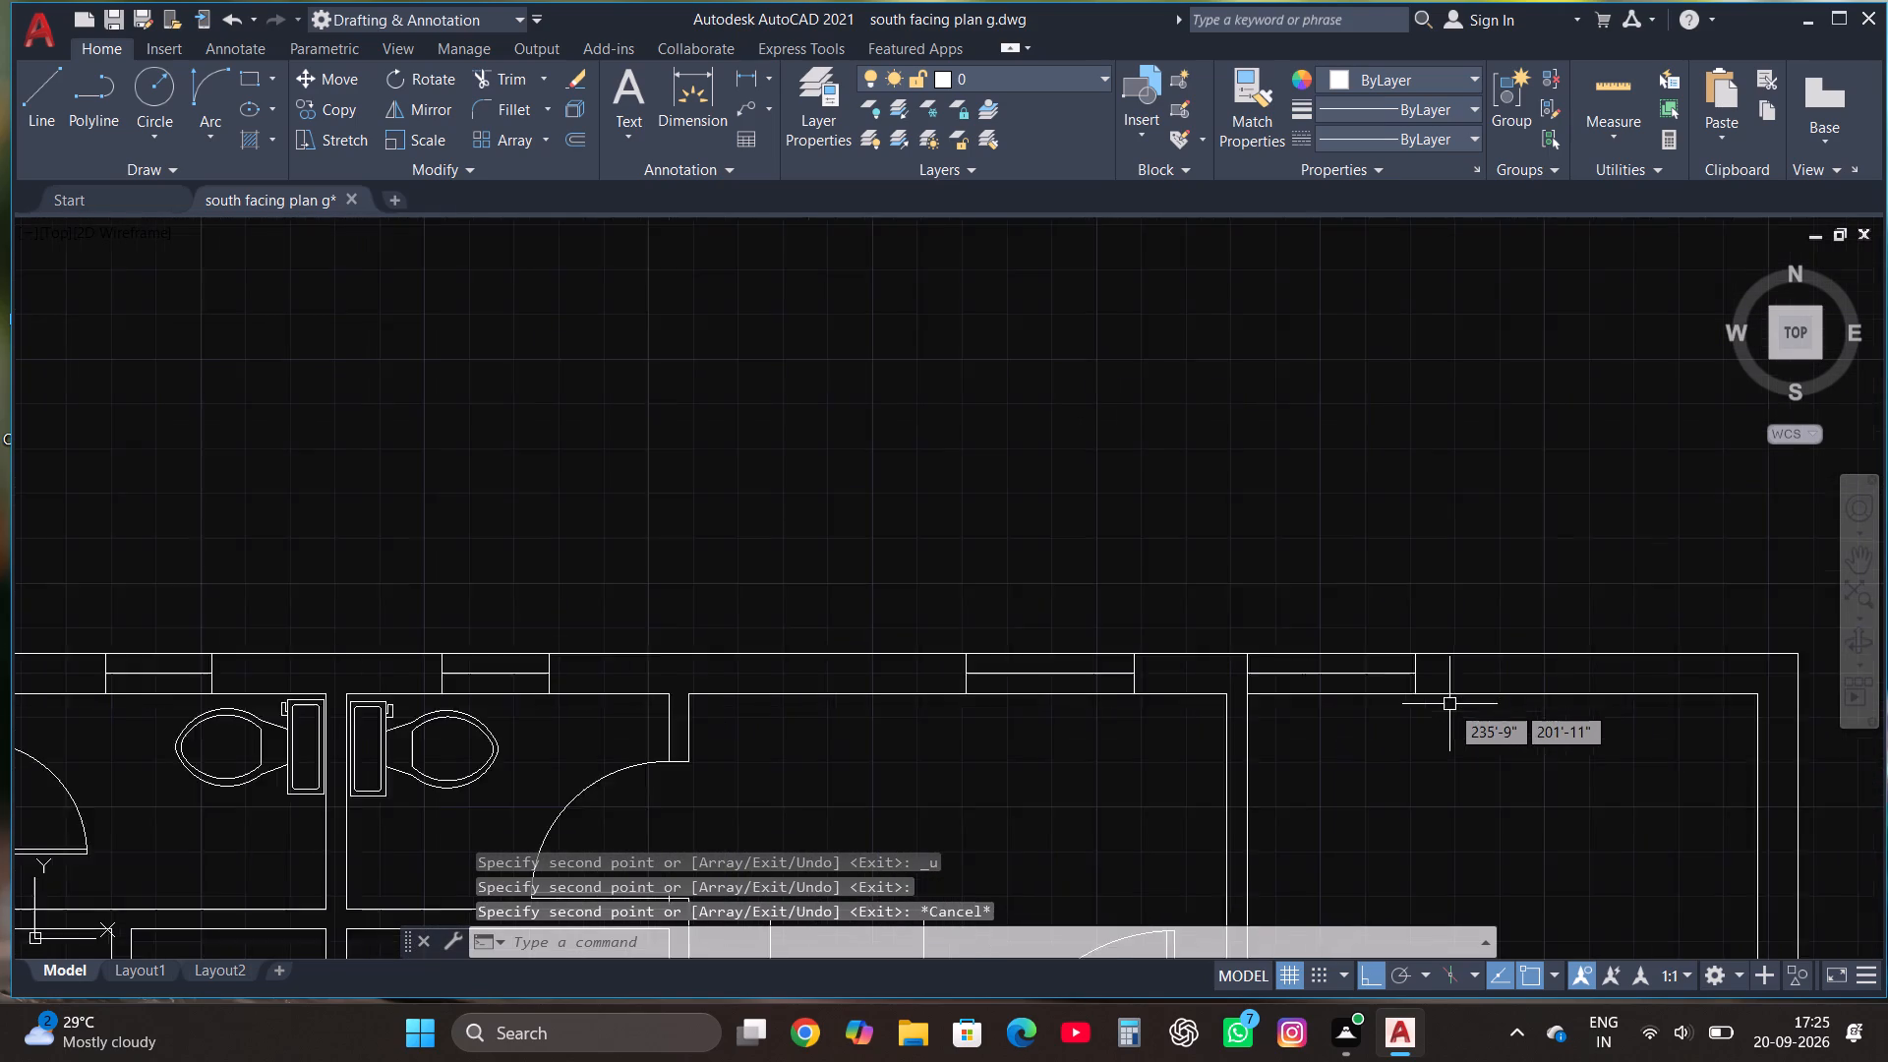
{"action": "scroll", "coordinate": [1449, 704], "scroll_direction": "up", "scroll_amount": 1}
{"action": "left_click", "coordinate": [1109, 724]}
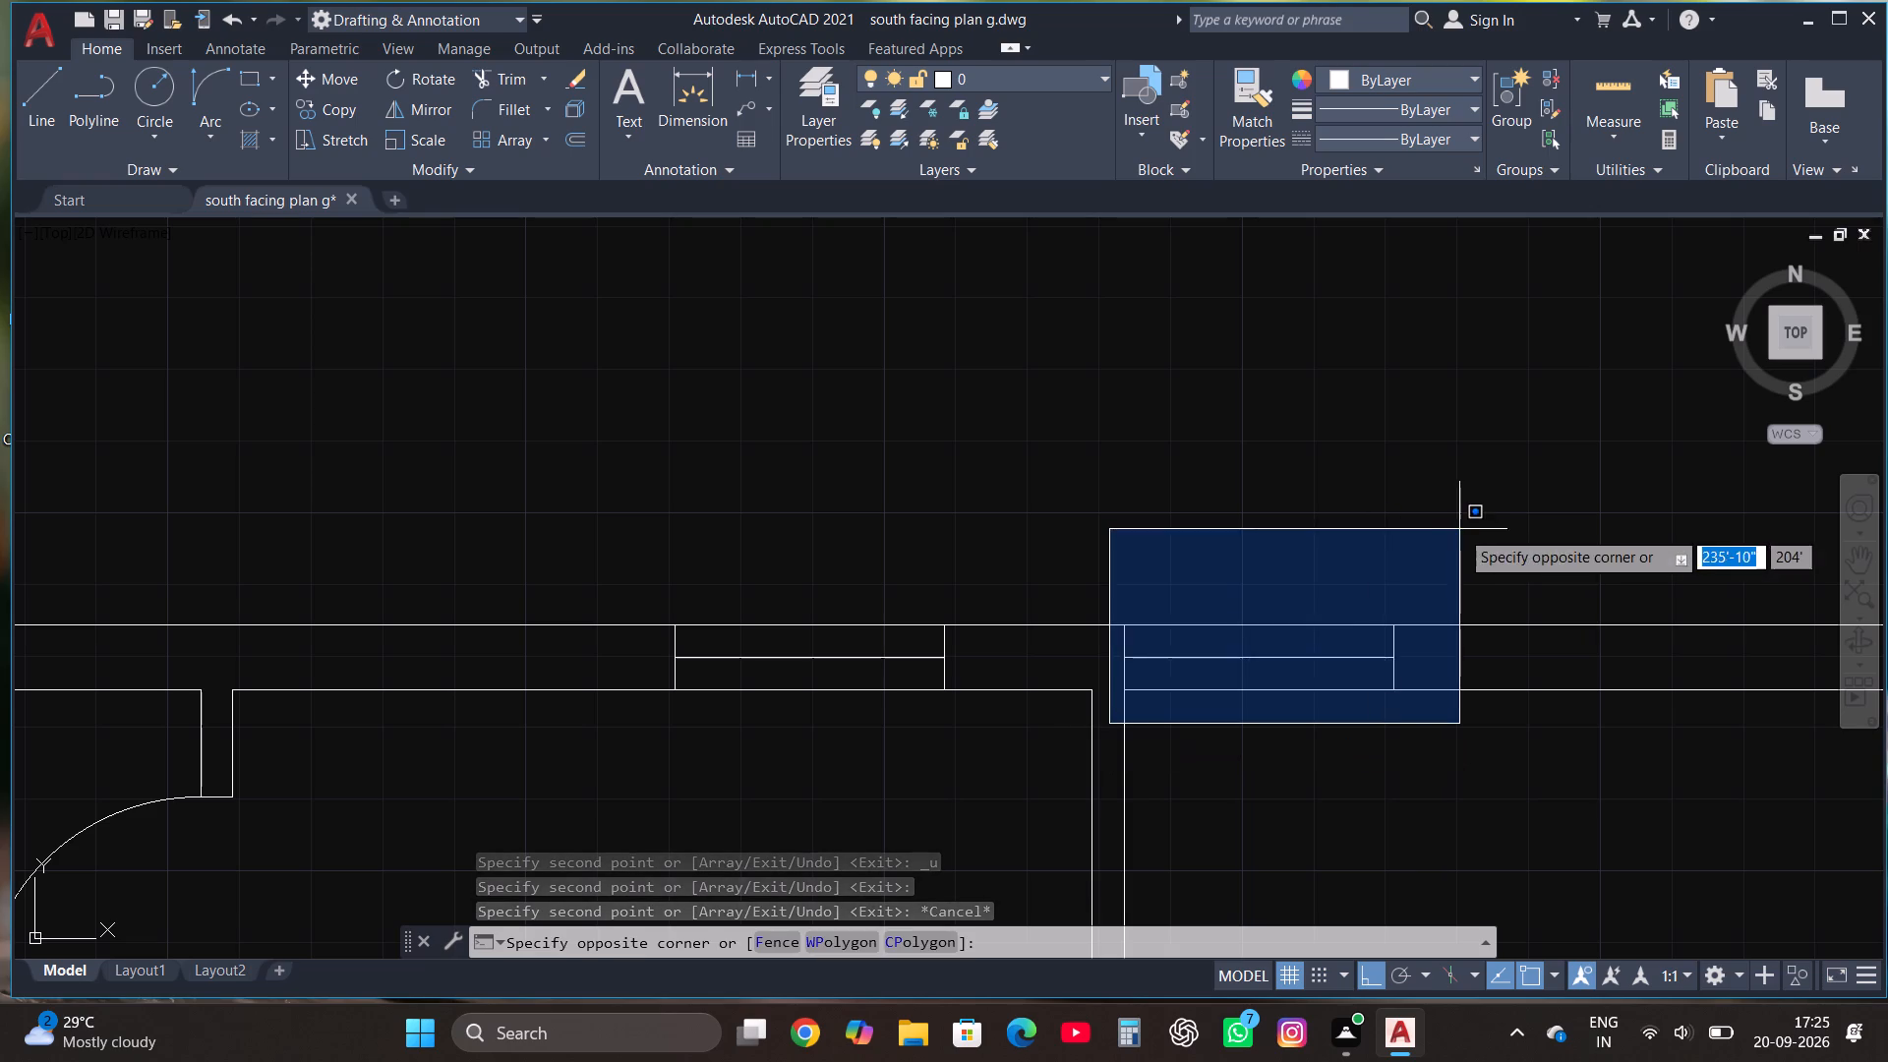
{"action": "left_click", "coordinate": [1466, 533]}
{"action": "left_click", "coordinate": [335, 78]}
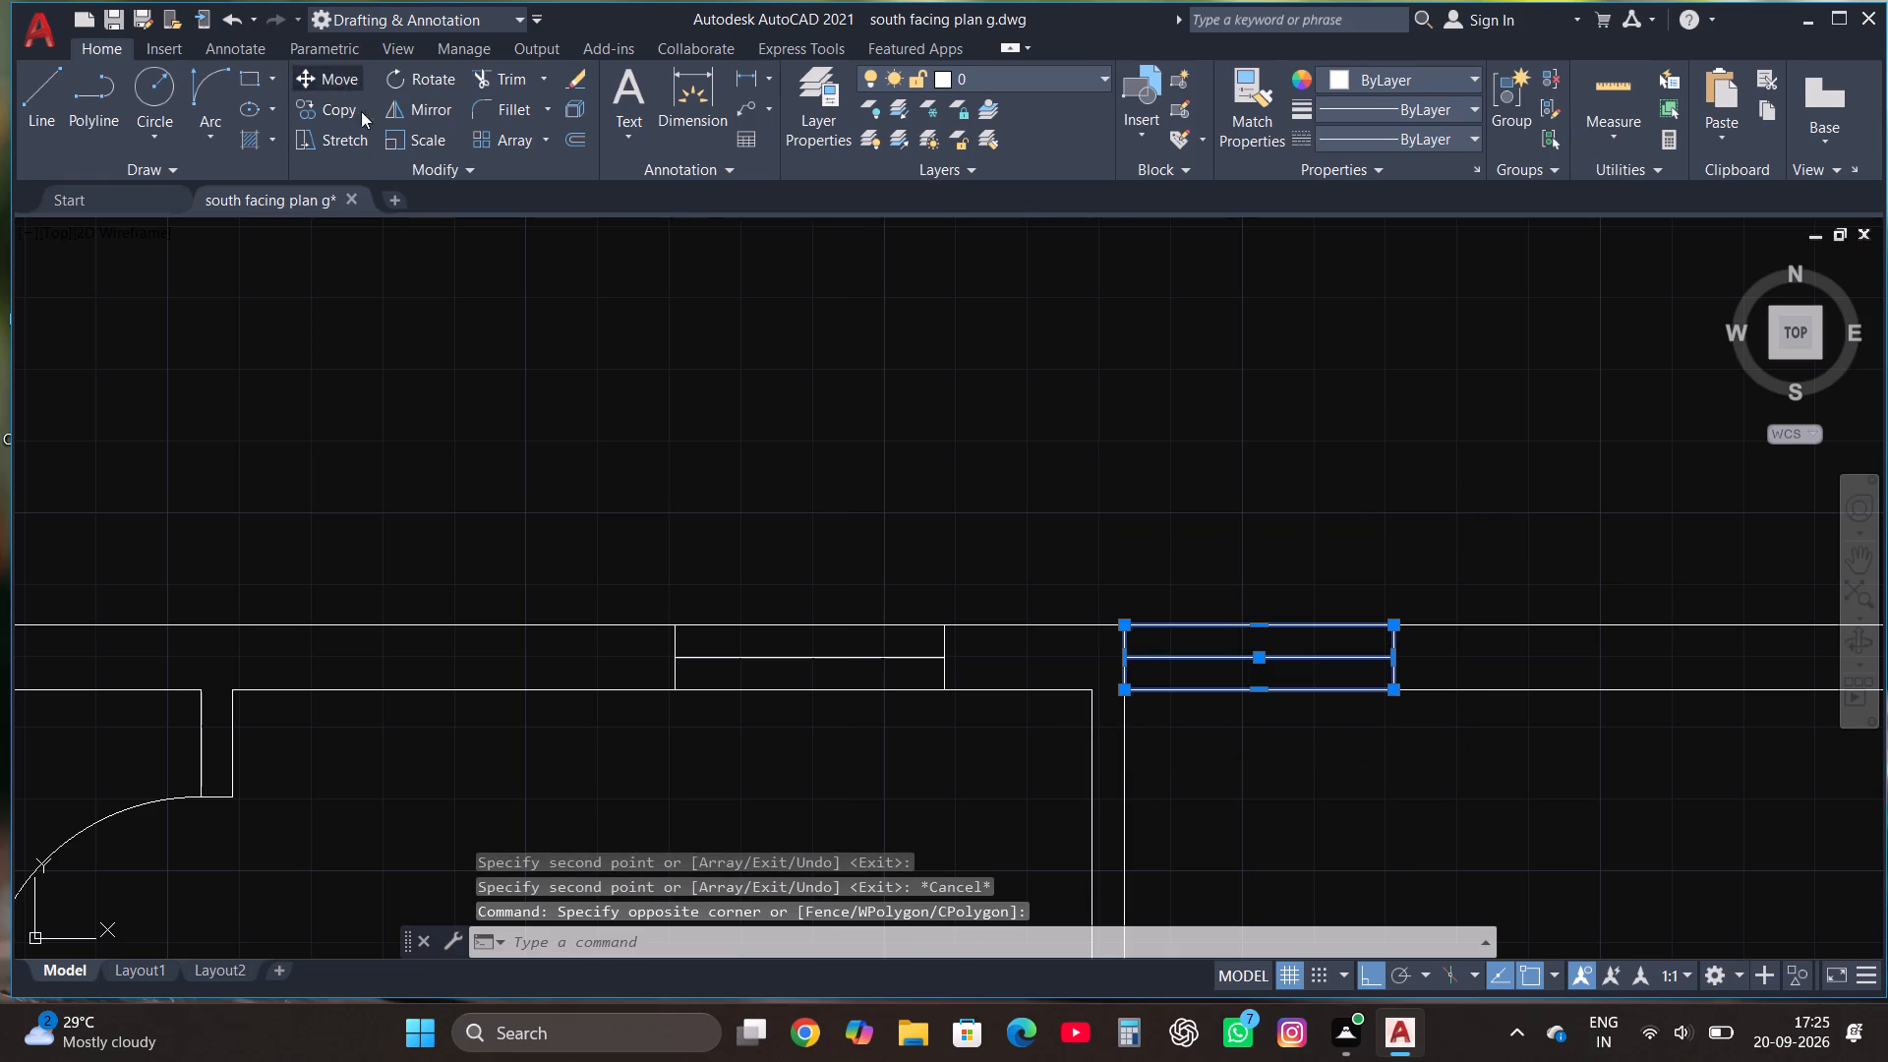
{"action": "left_click", "coordinate": [1304, 654]}
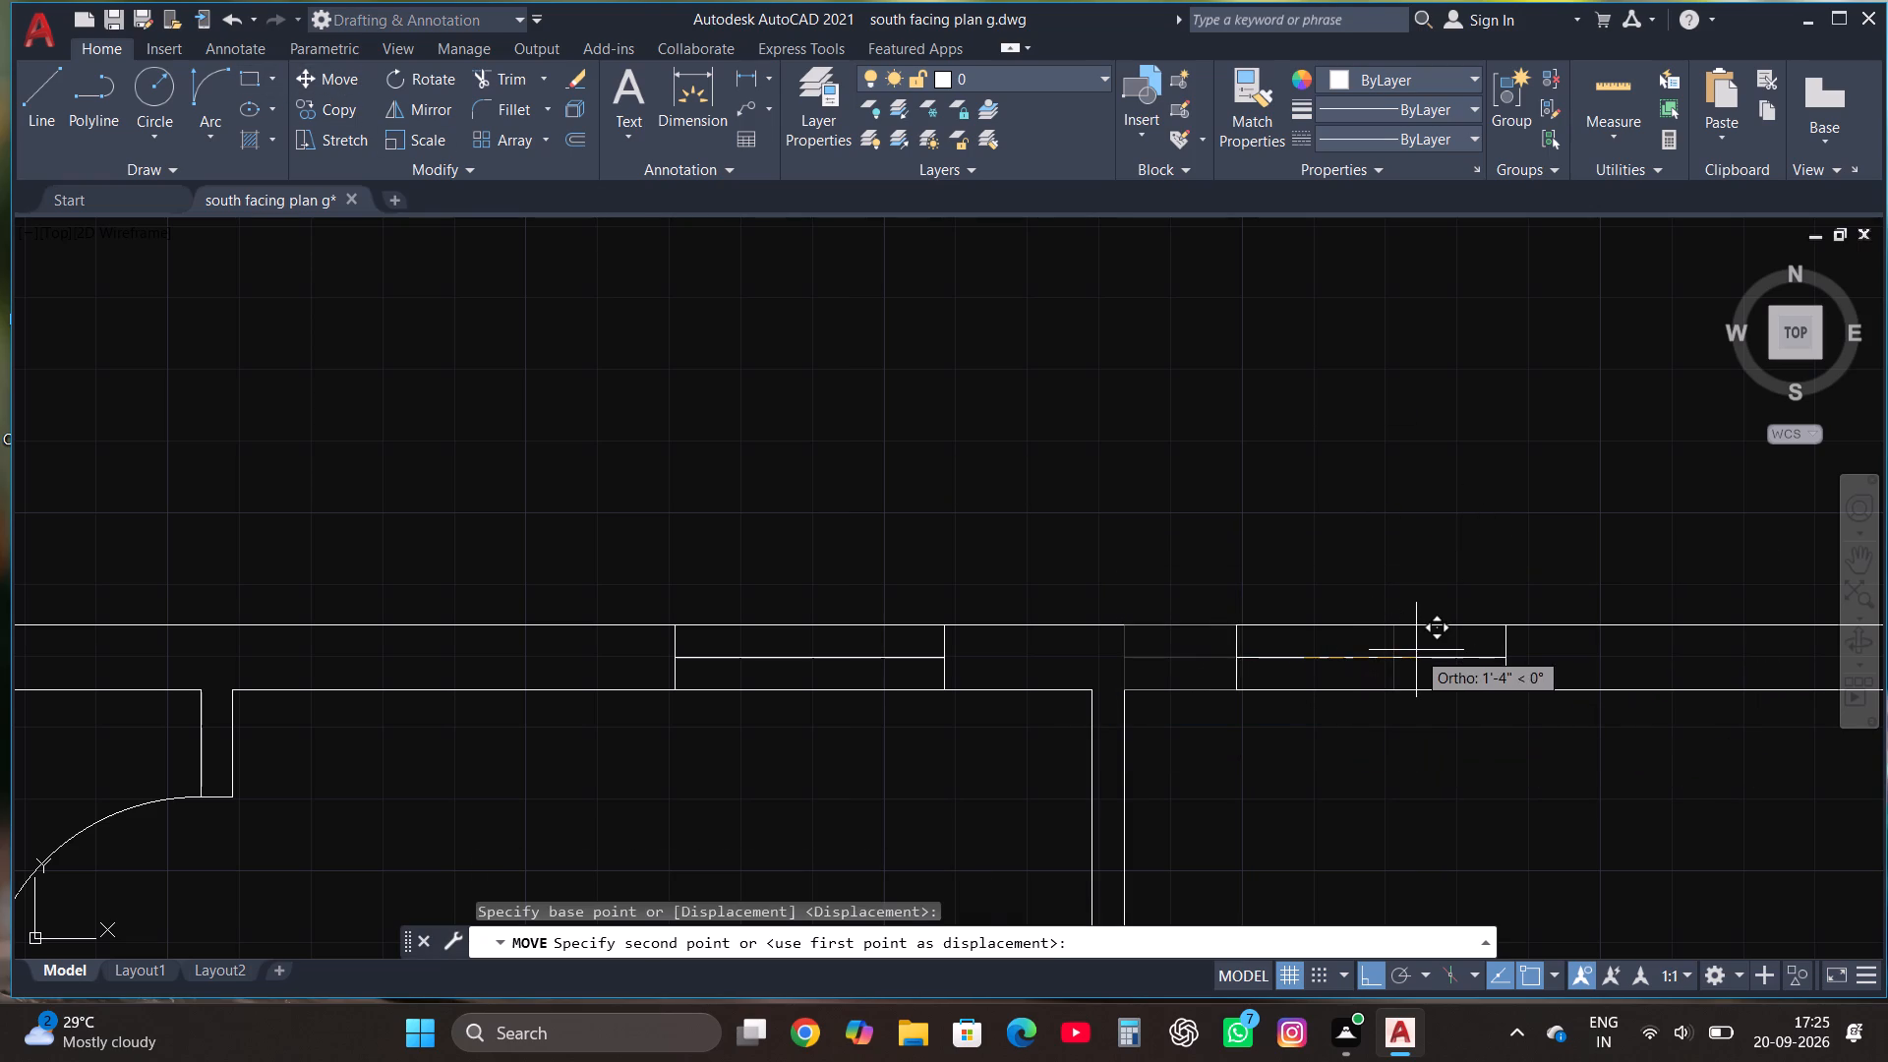
{"action": "left_click", "coordinate": [1433, 650]}
{"action": "key", "text": "Escape"}
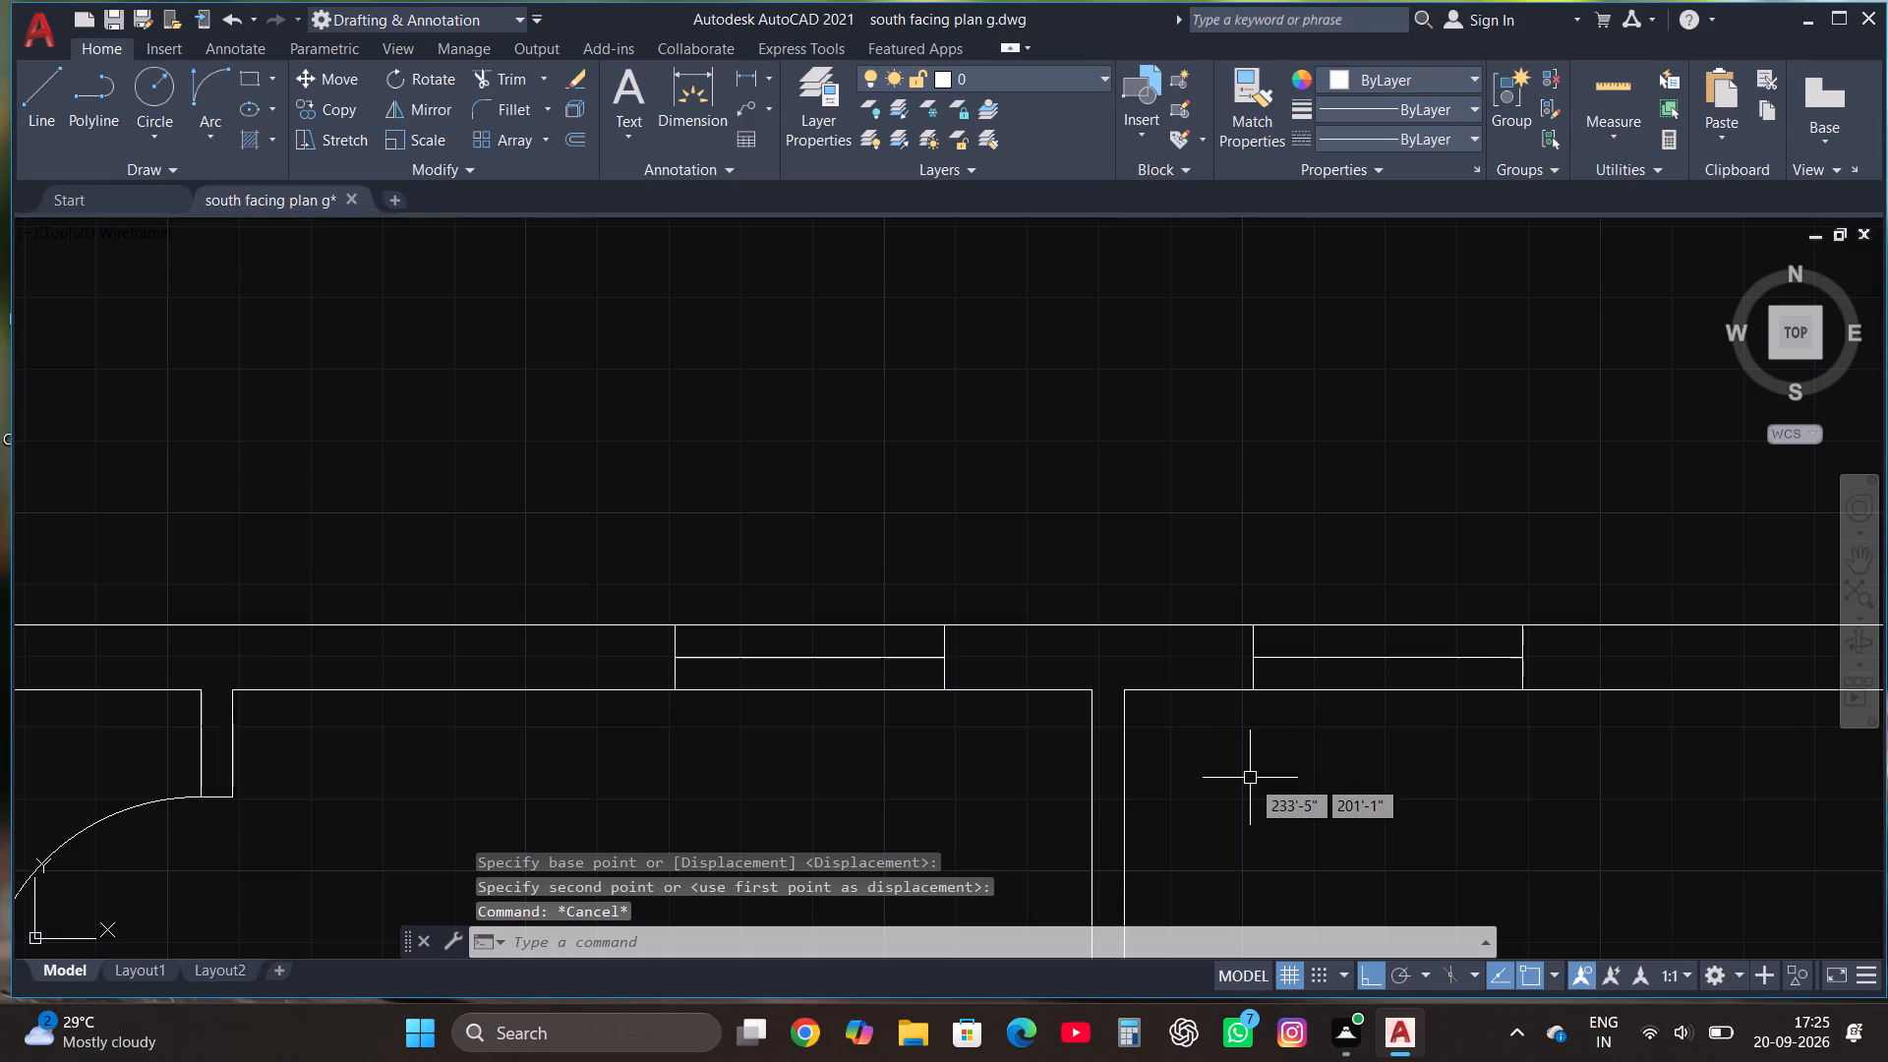
Draw a window about 3'-9" long across the dining area's south wall thickness as a rectangle with a lengthwise centre line.
{"action": "scroll", "coordinate": [1228, 535], "scroll_direction": "down", "scroll_amount": 4}
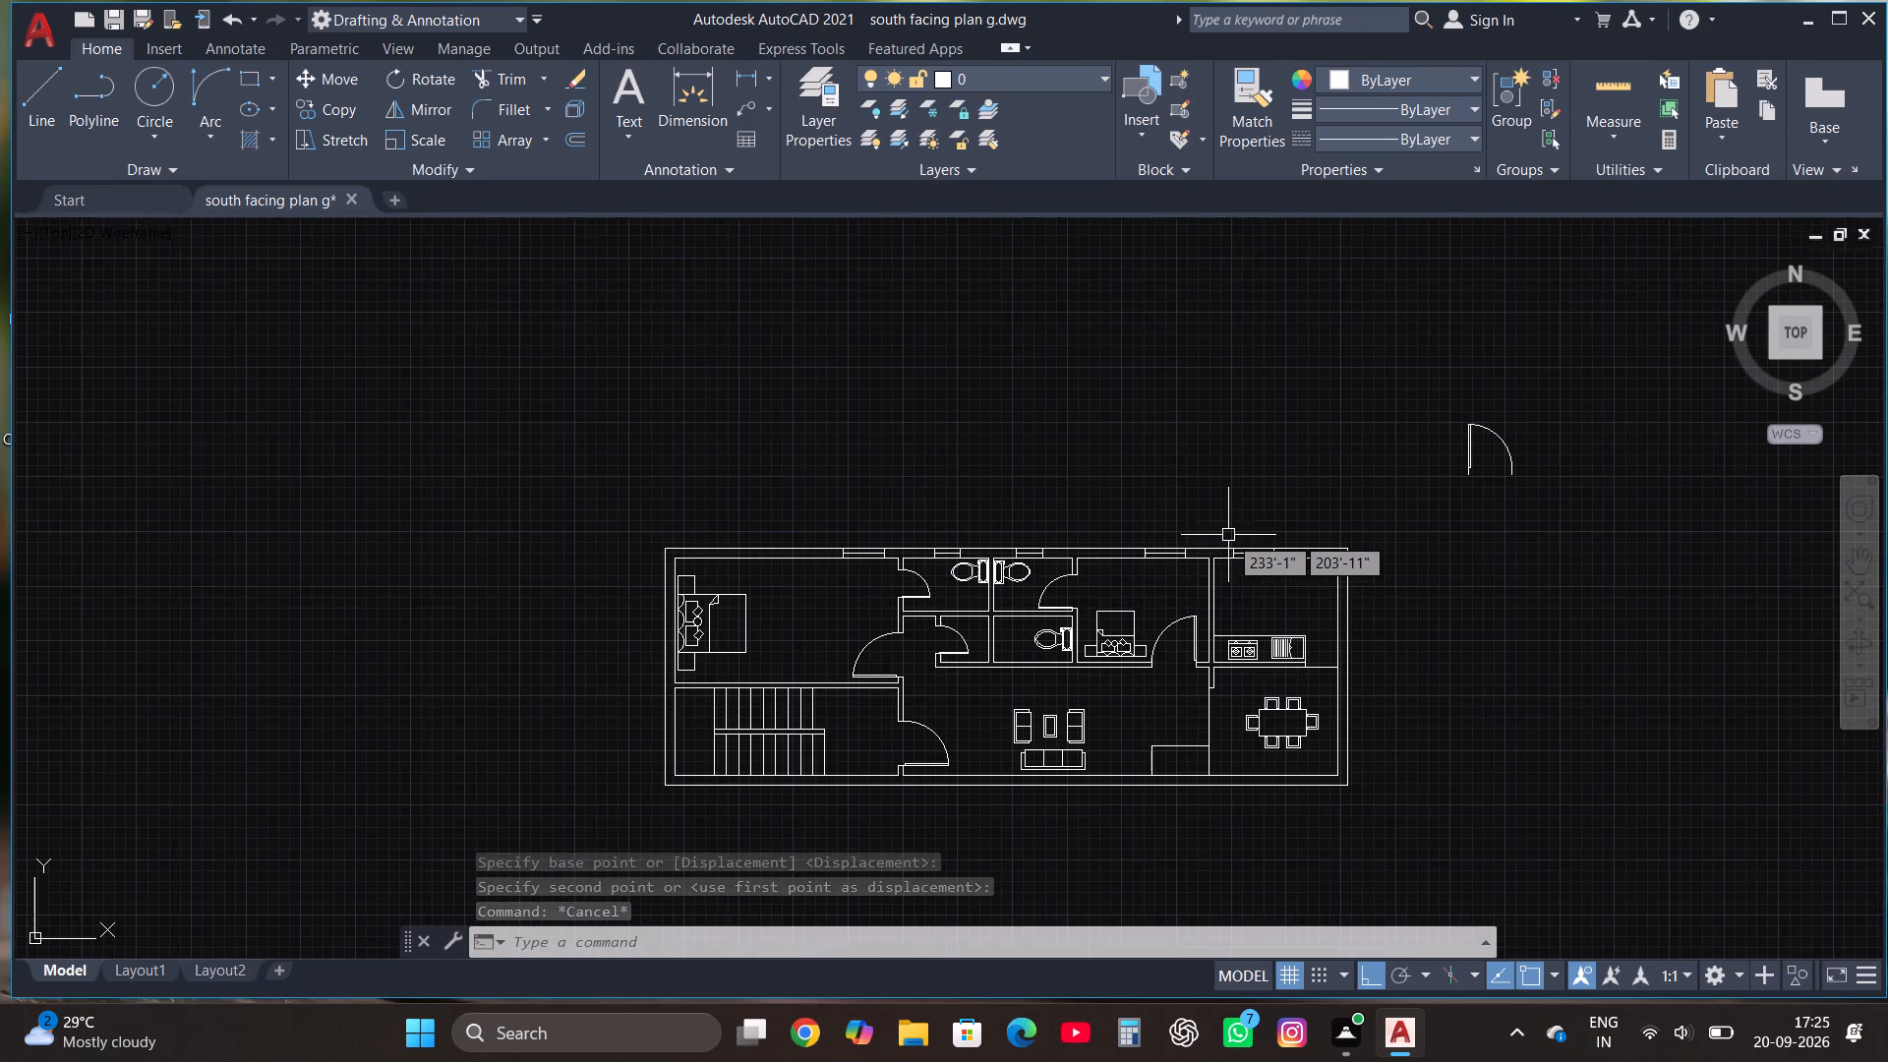
{"action": "scroll", "coordinate": [1280, 842], "scroll_direction": "up", "scroll_amount": 2}
{"action": "scroll", "coordinate": [1333, 660], "scroll_direction": "up", "scroll_amount": 2}
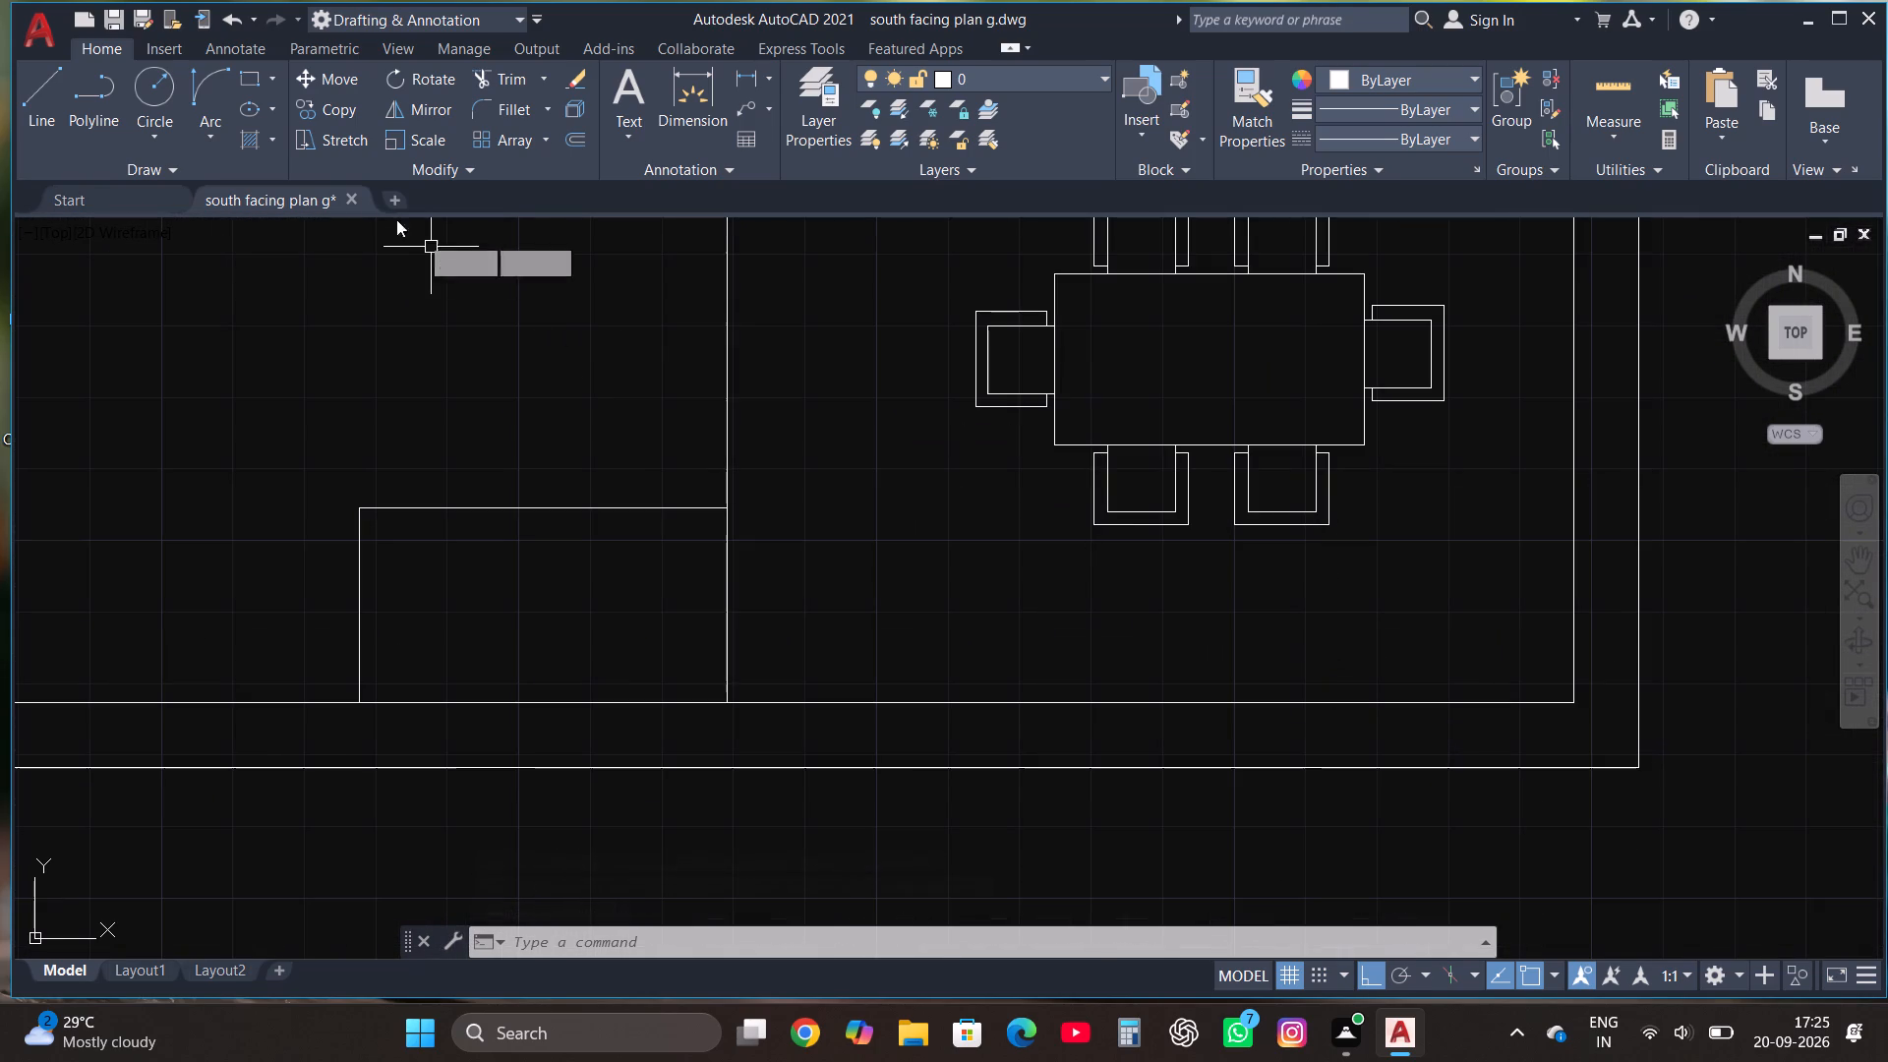
{"action": "left_click", "coordinate": [242, 77]}
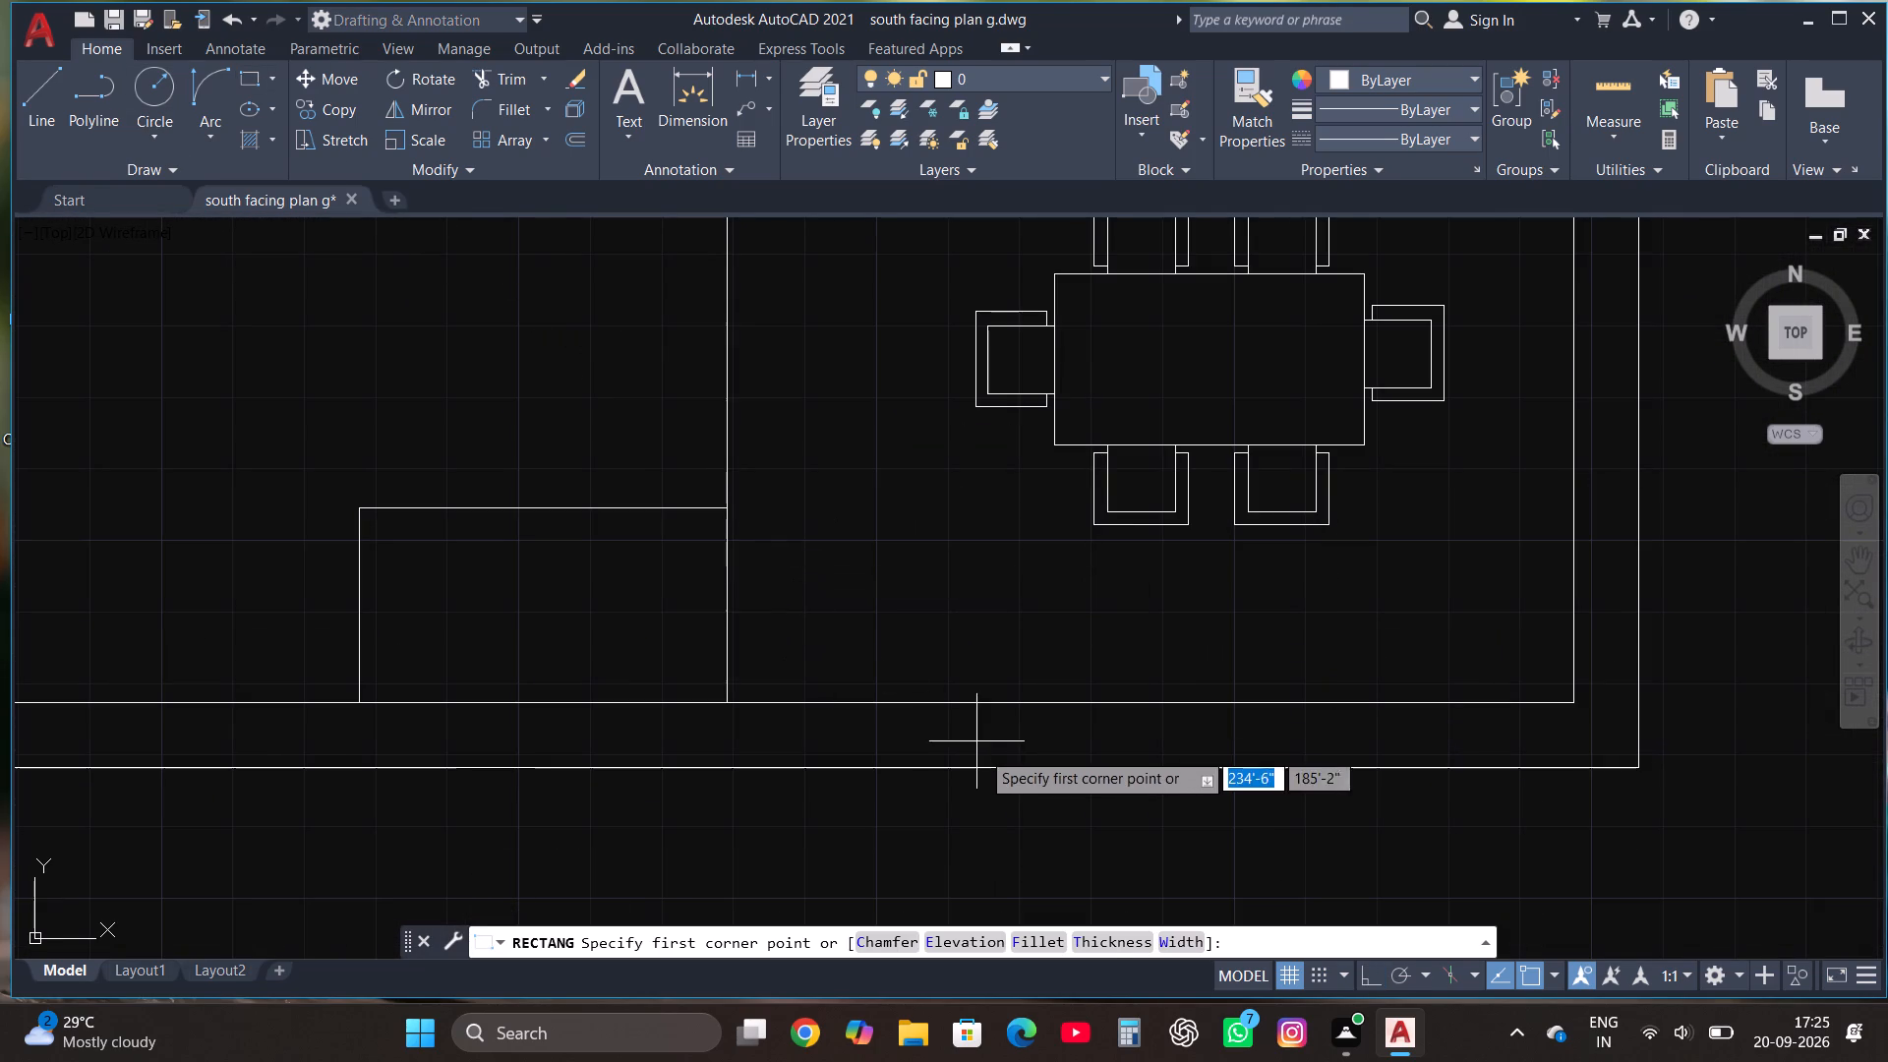
{"action": "left_click", "coordinate": [984, 764]}
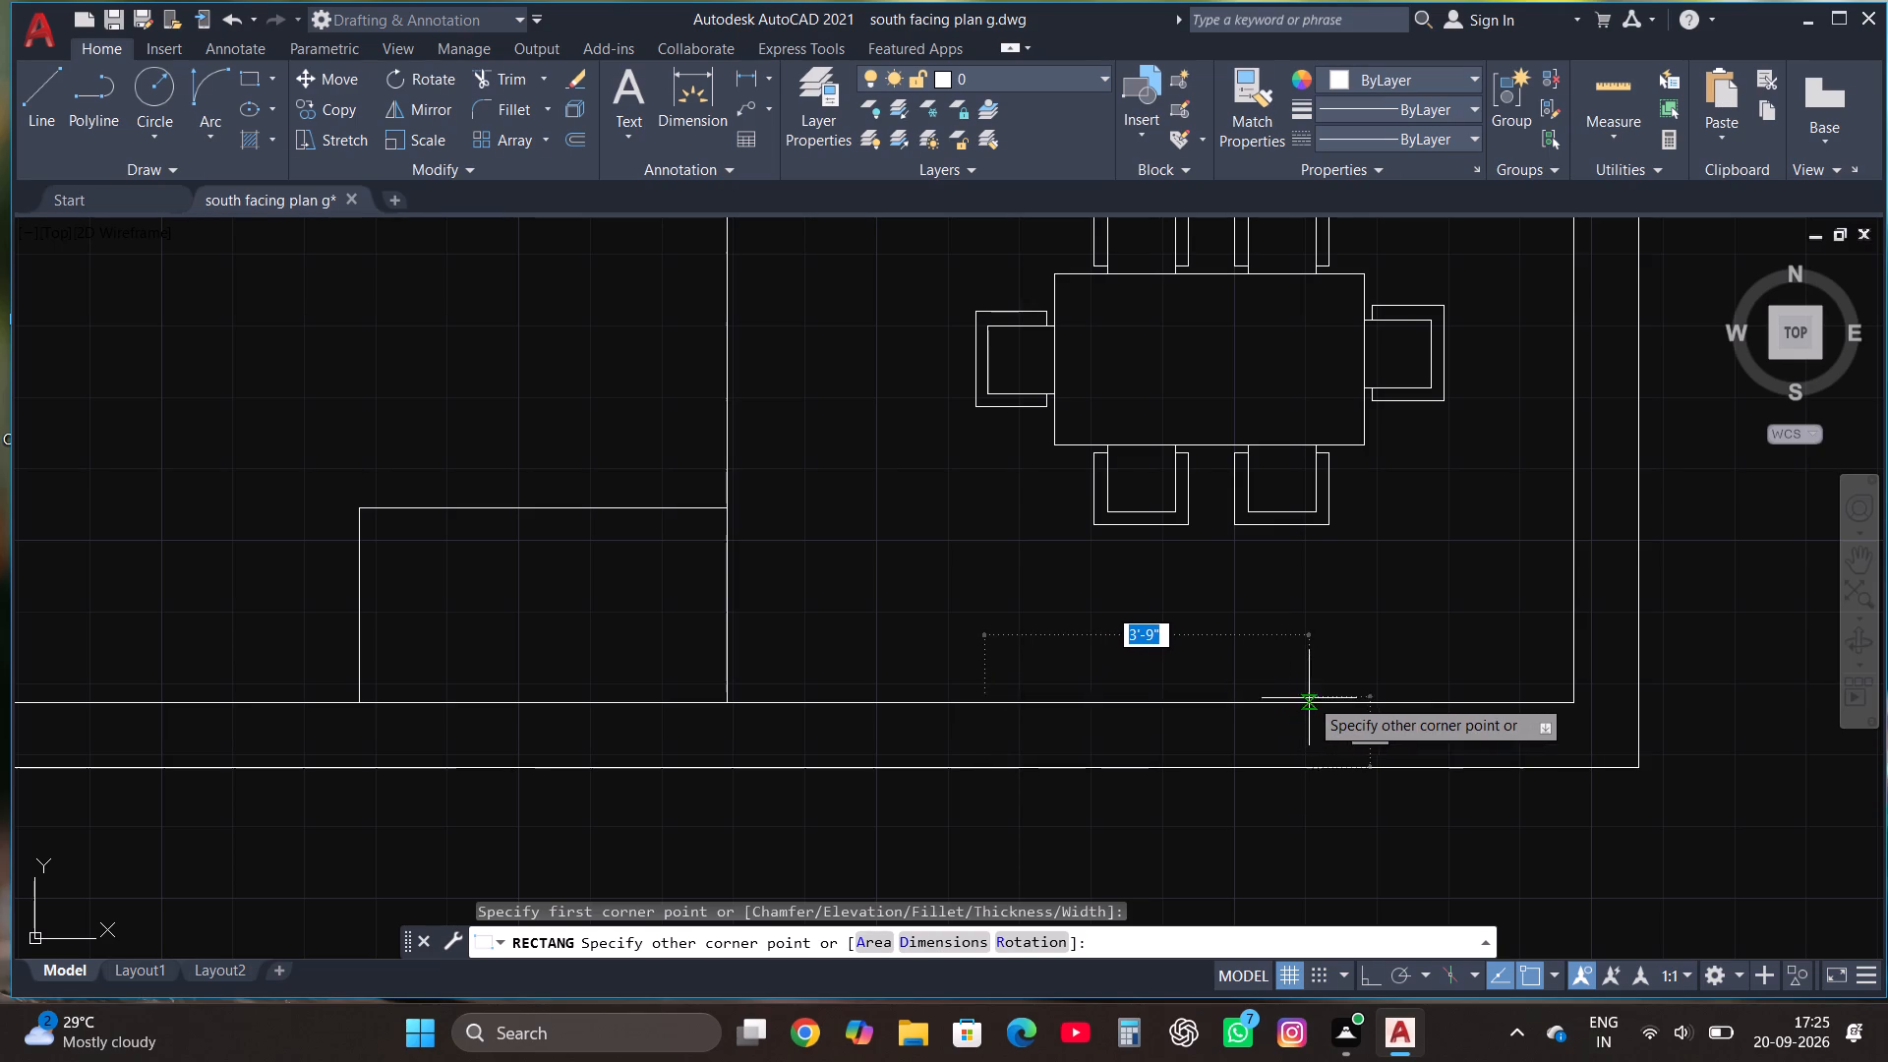
{"action": "left_click", "coordinate": [1306, 704]}
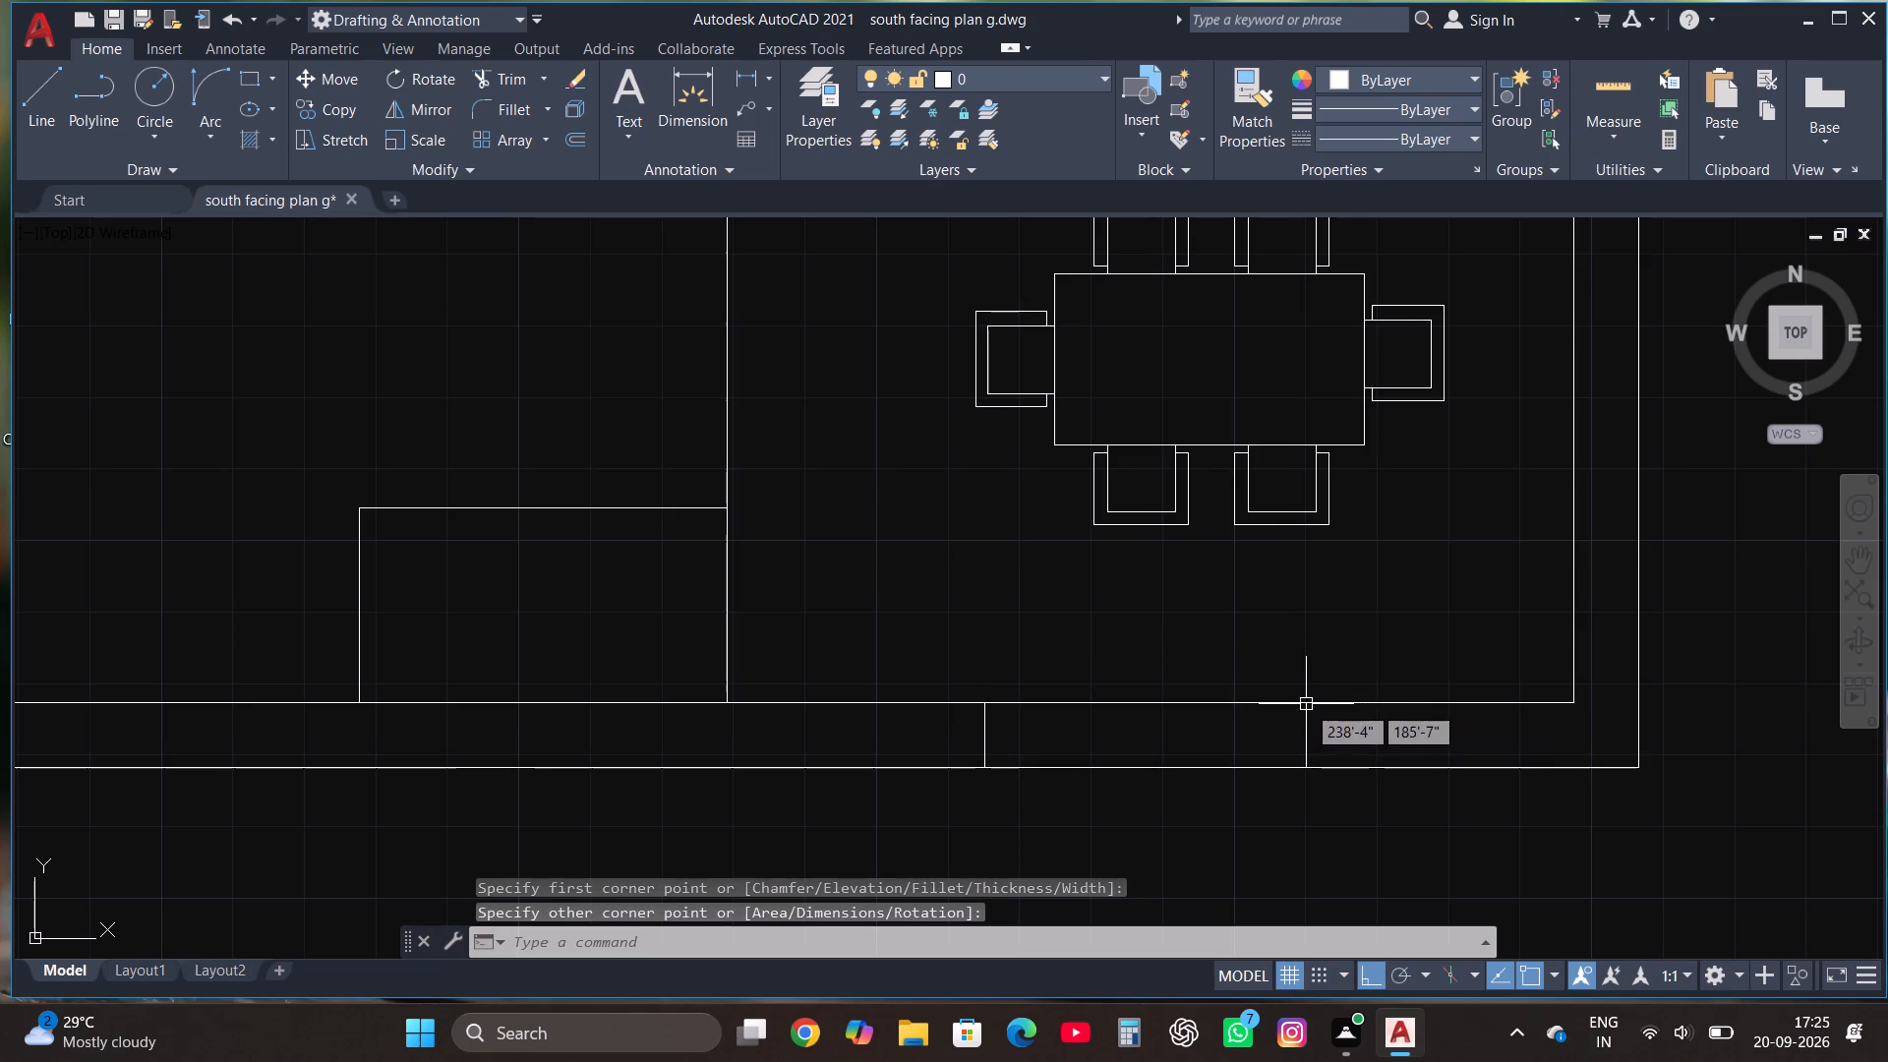
{"action": "left_click", "coordinate": [32, 87]}
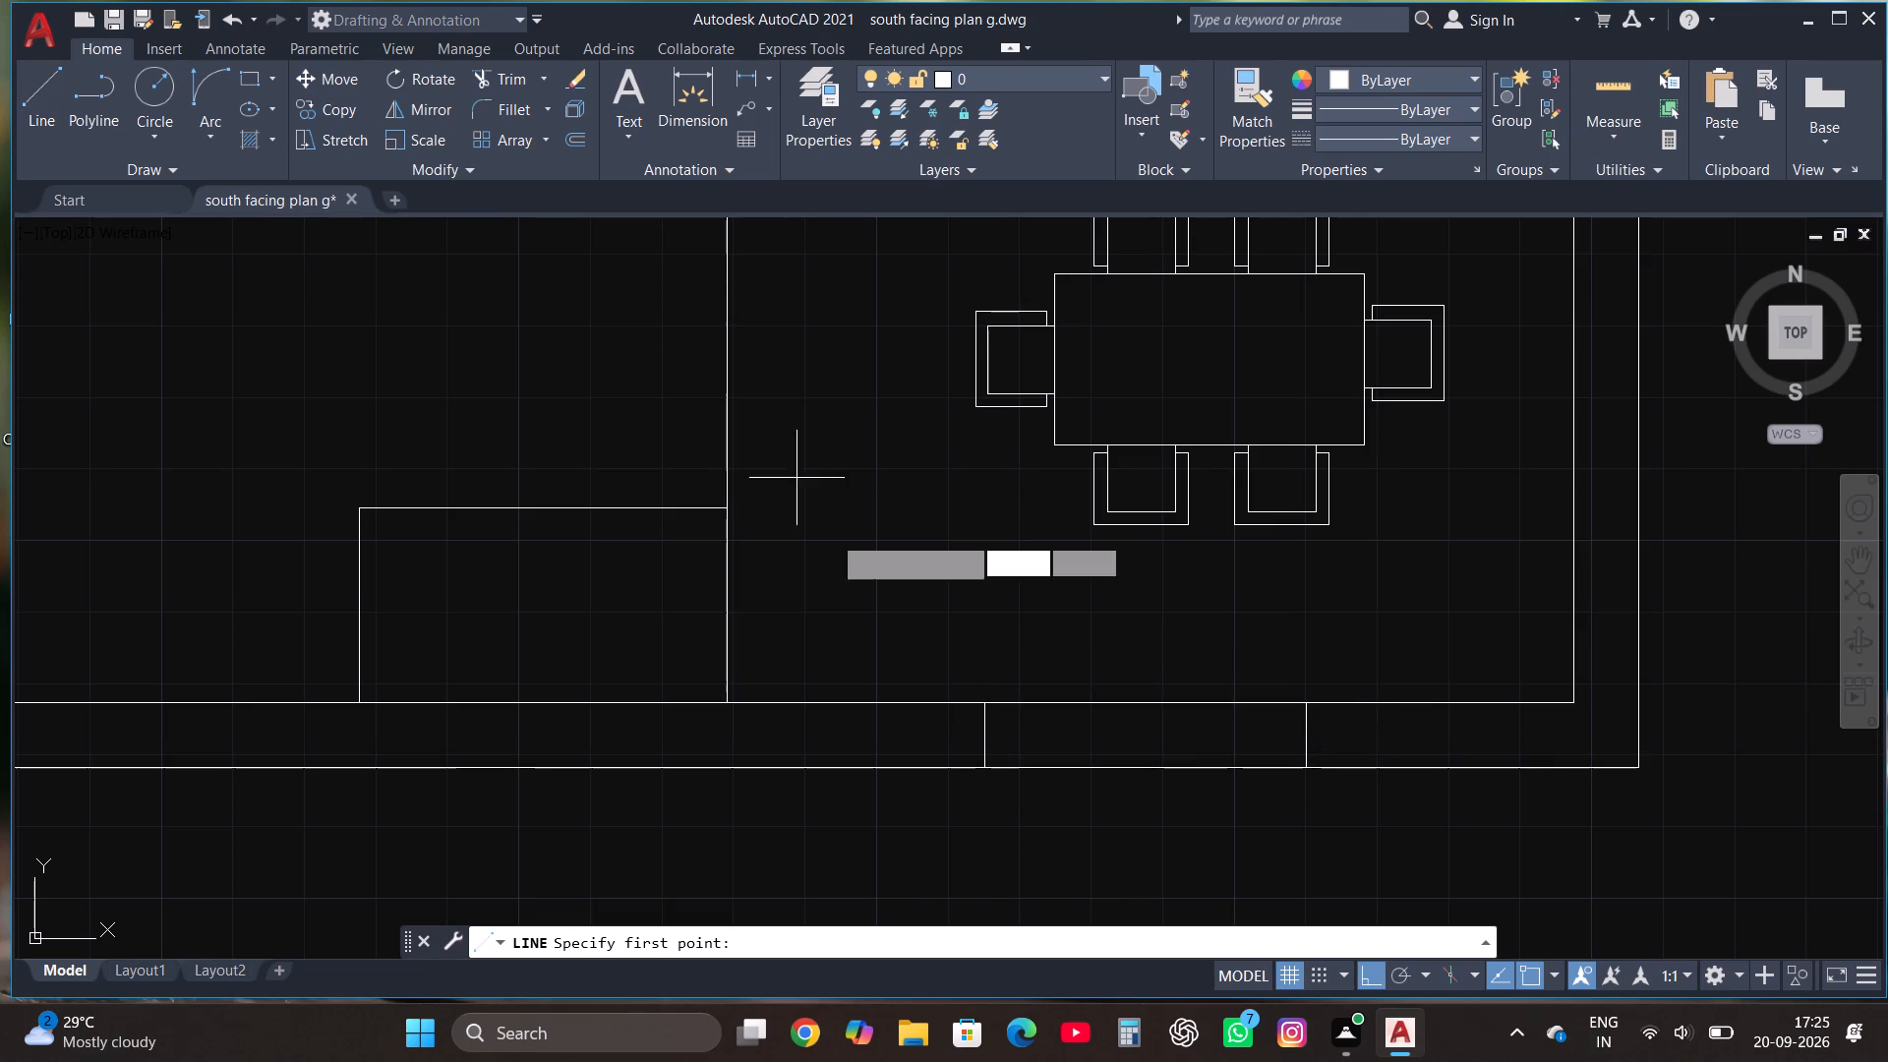
{"action": "left_click", "coordinate": [986, 738]}
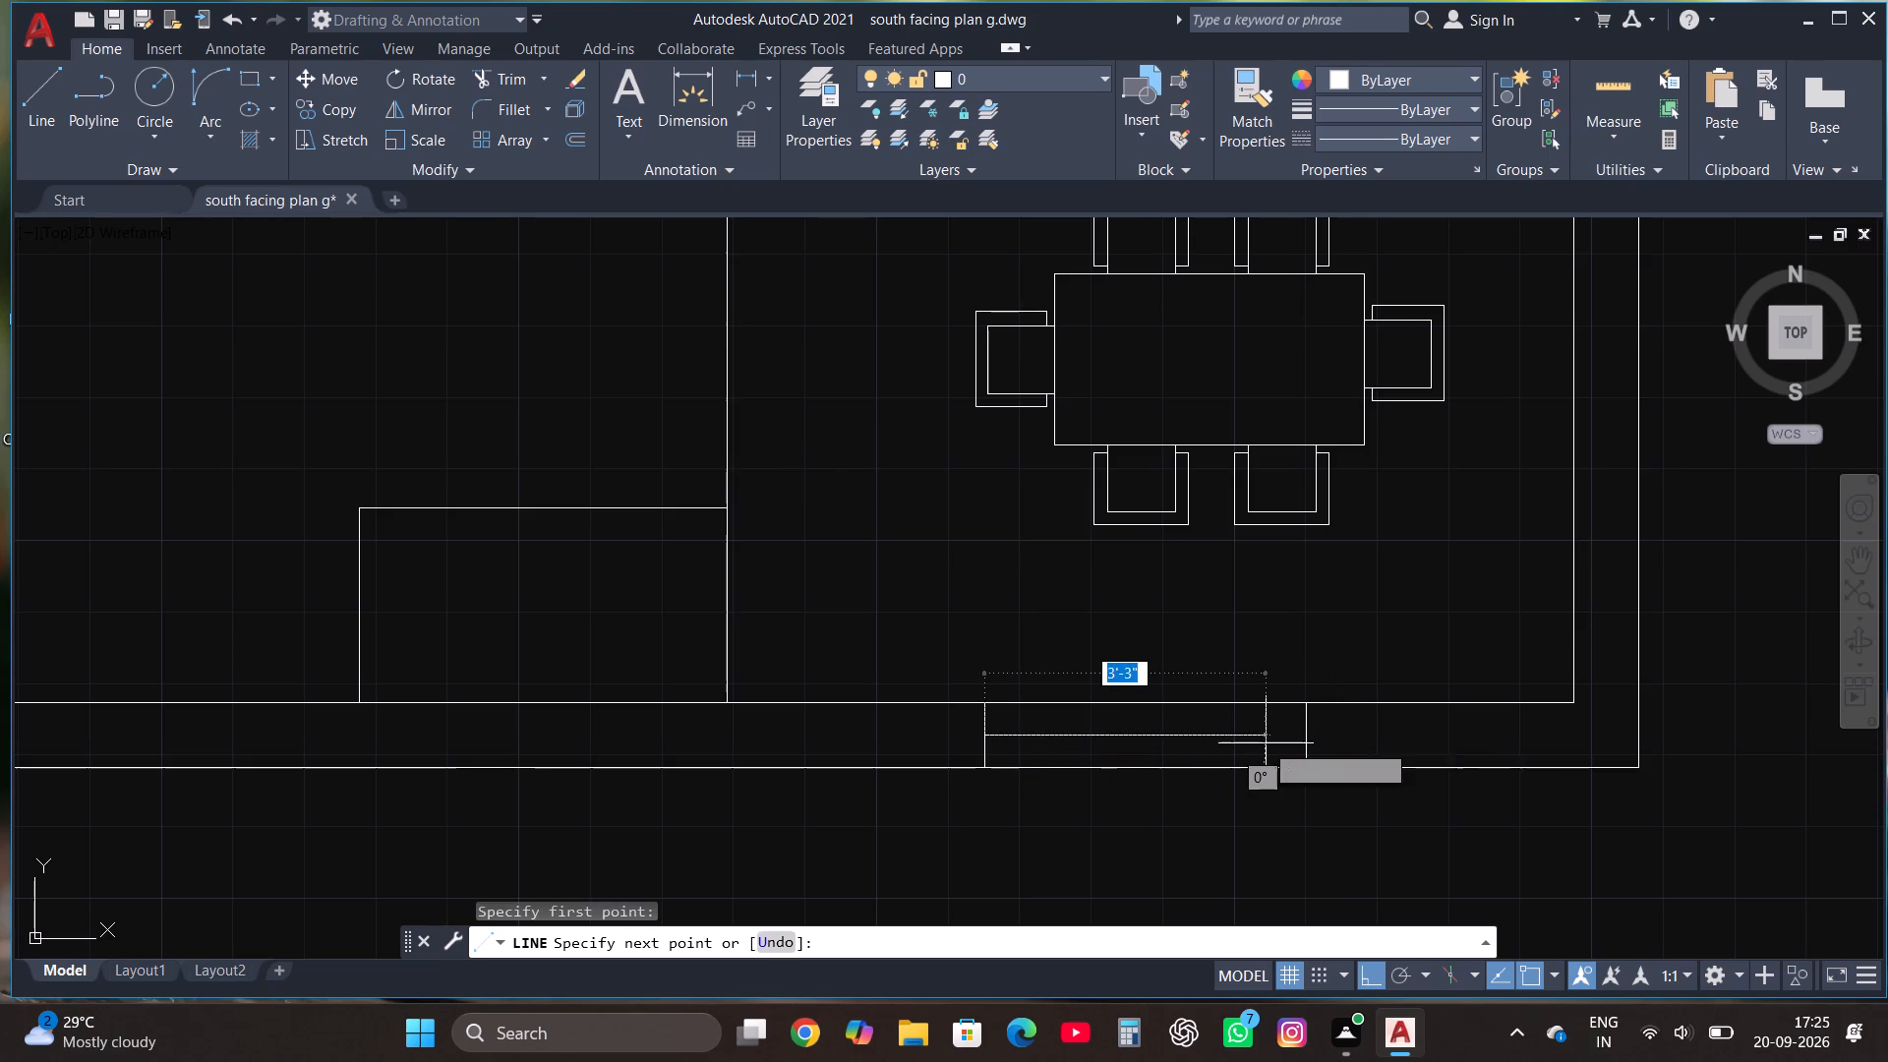
{"action": "left_click", "coordinate": [1309, 734]}
{"action": "key", "text": "Escape"}
Draw a window about 2'-4" long across the dining area's east wall thickness as a rectangle with a lengthwise centre line.
{"action": "scroll", "coordinate": [1283, 831], "scroll_direction": "down", "scroll_amount": 1}
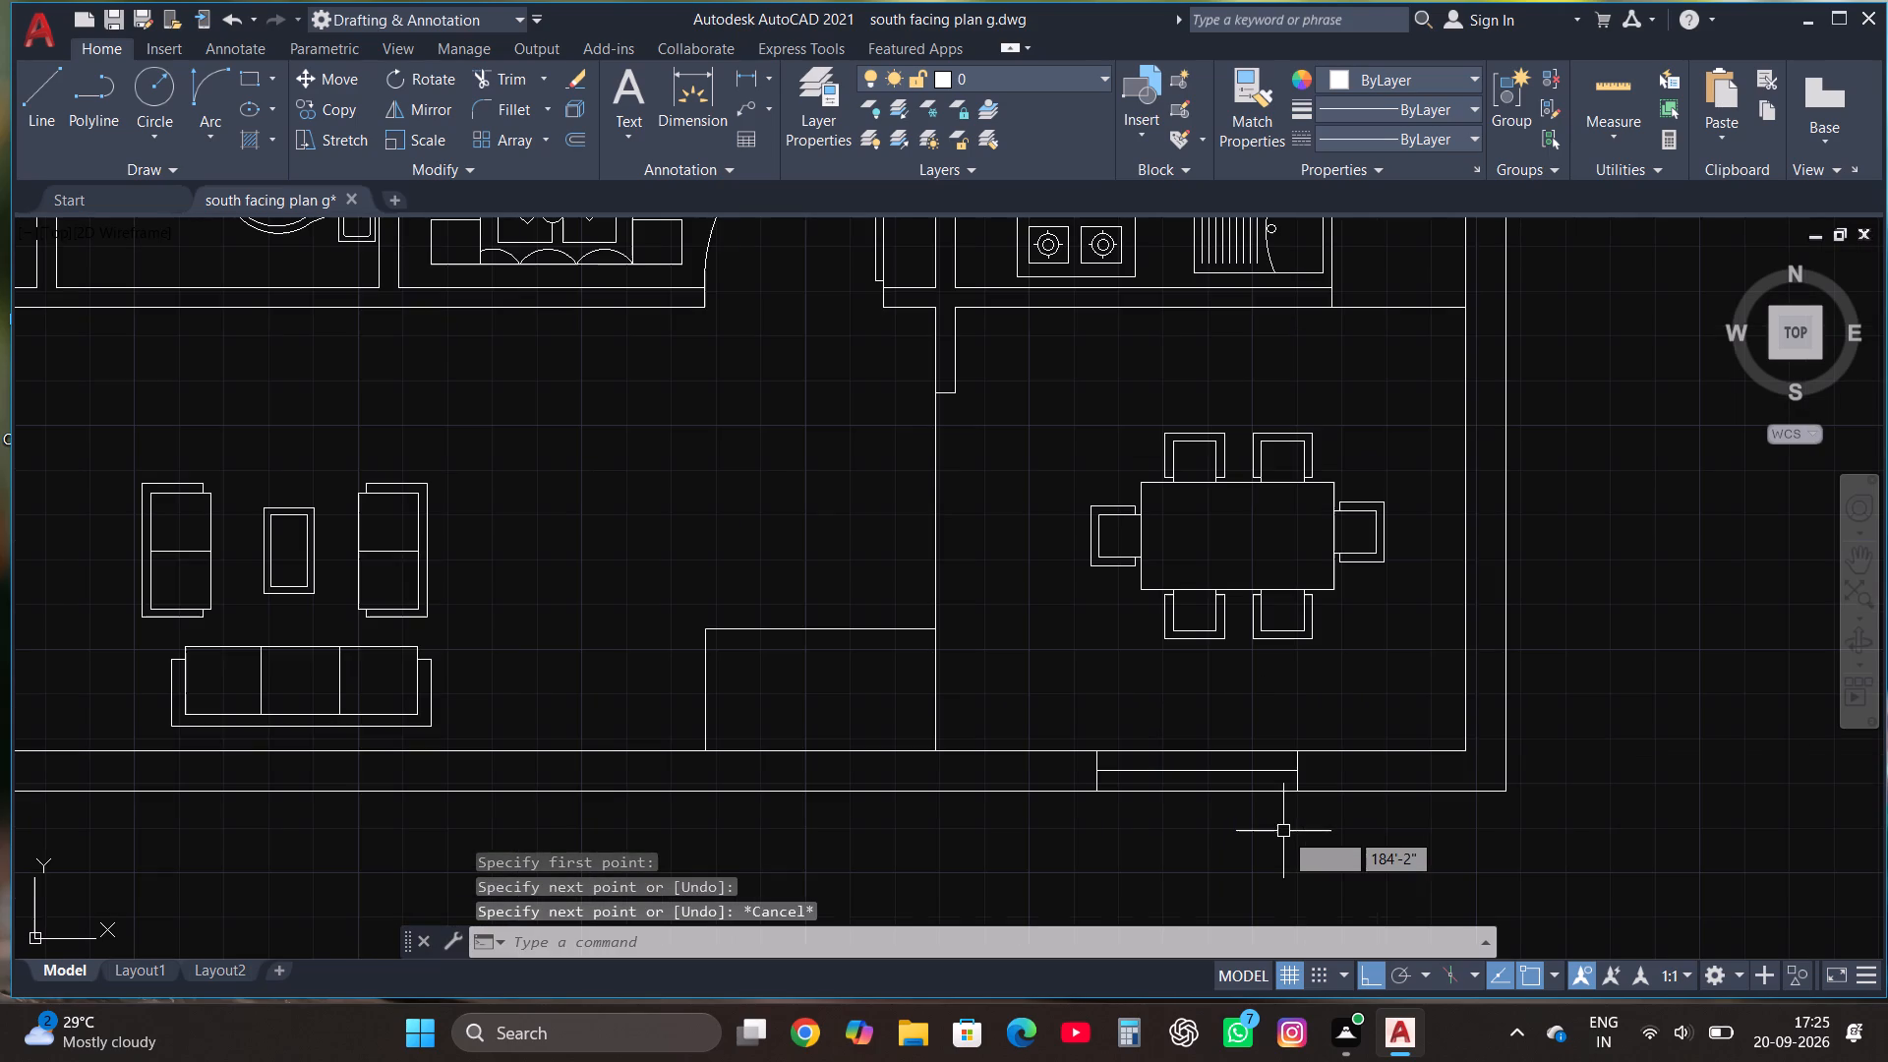
{"action": "left_click", "coordinate": [249, 76]}
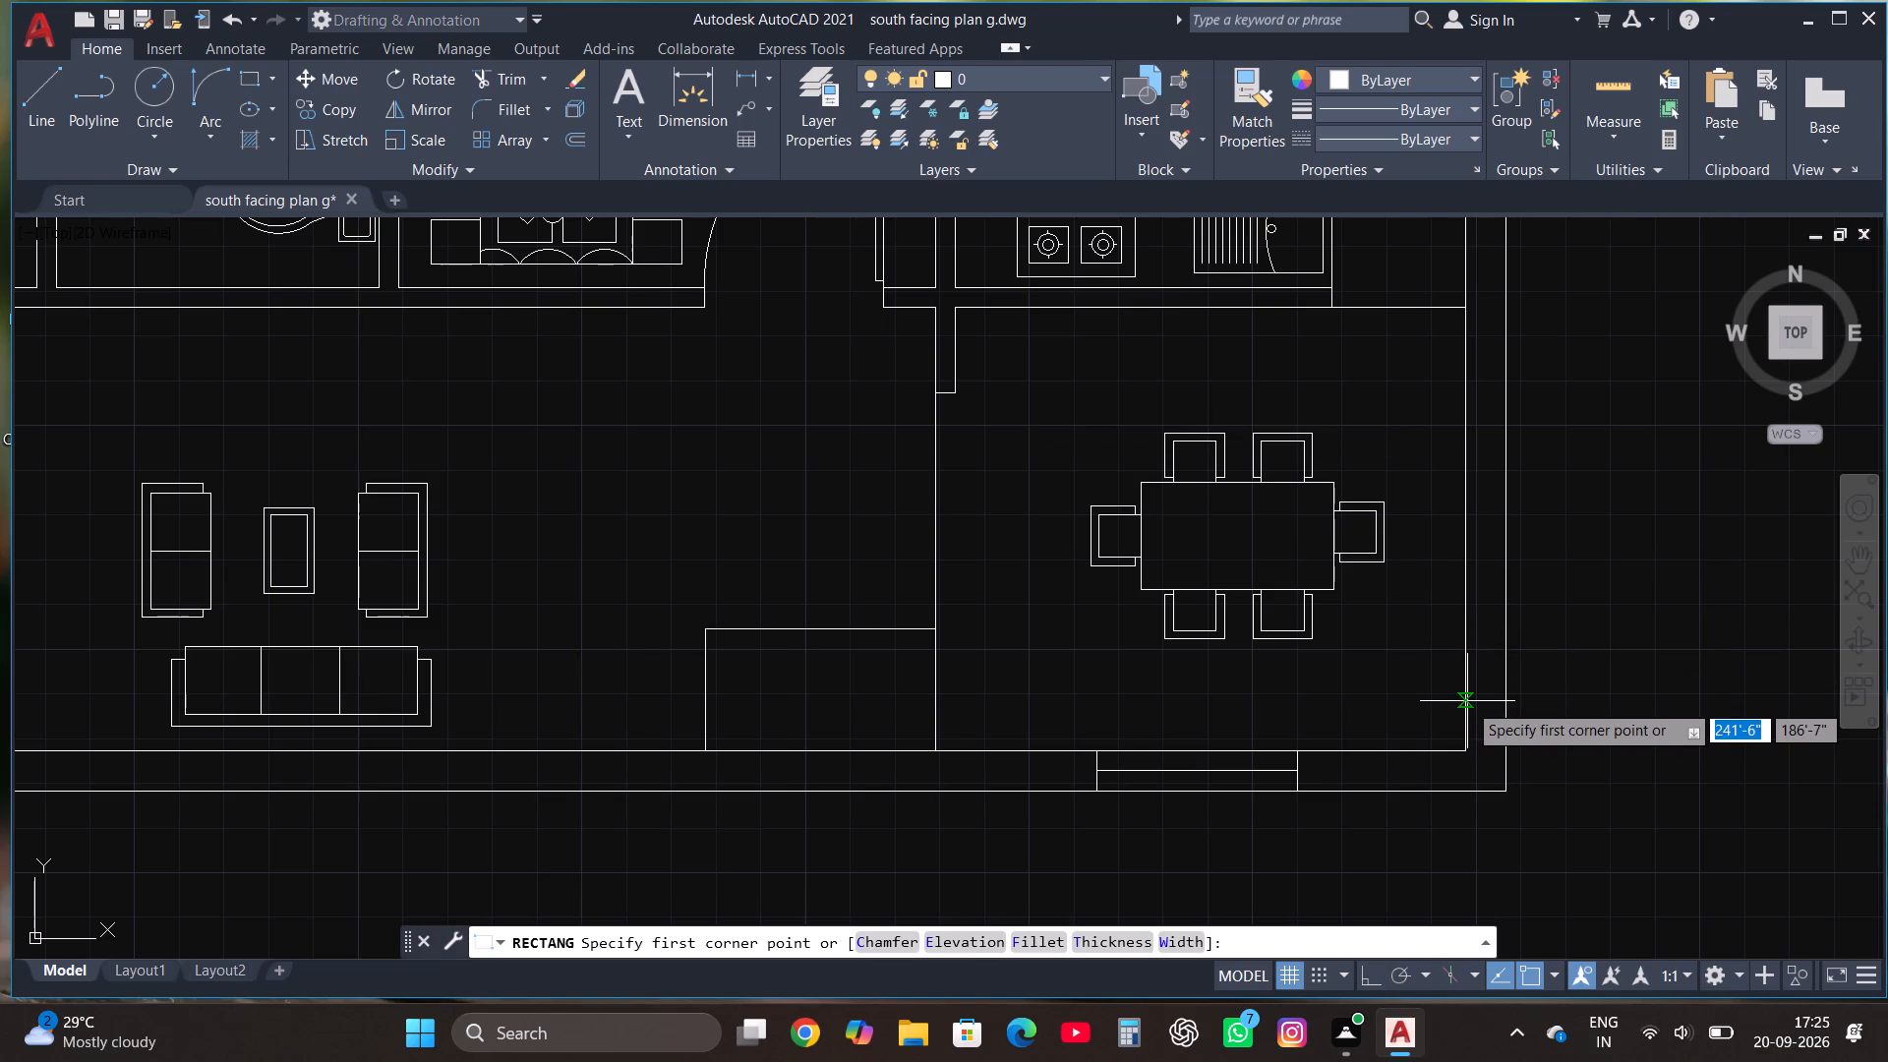
{"action": "left_click", "coordinate": [1467, 711]}
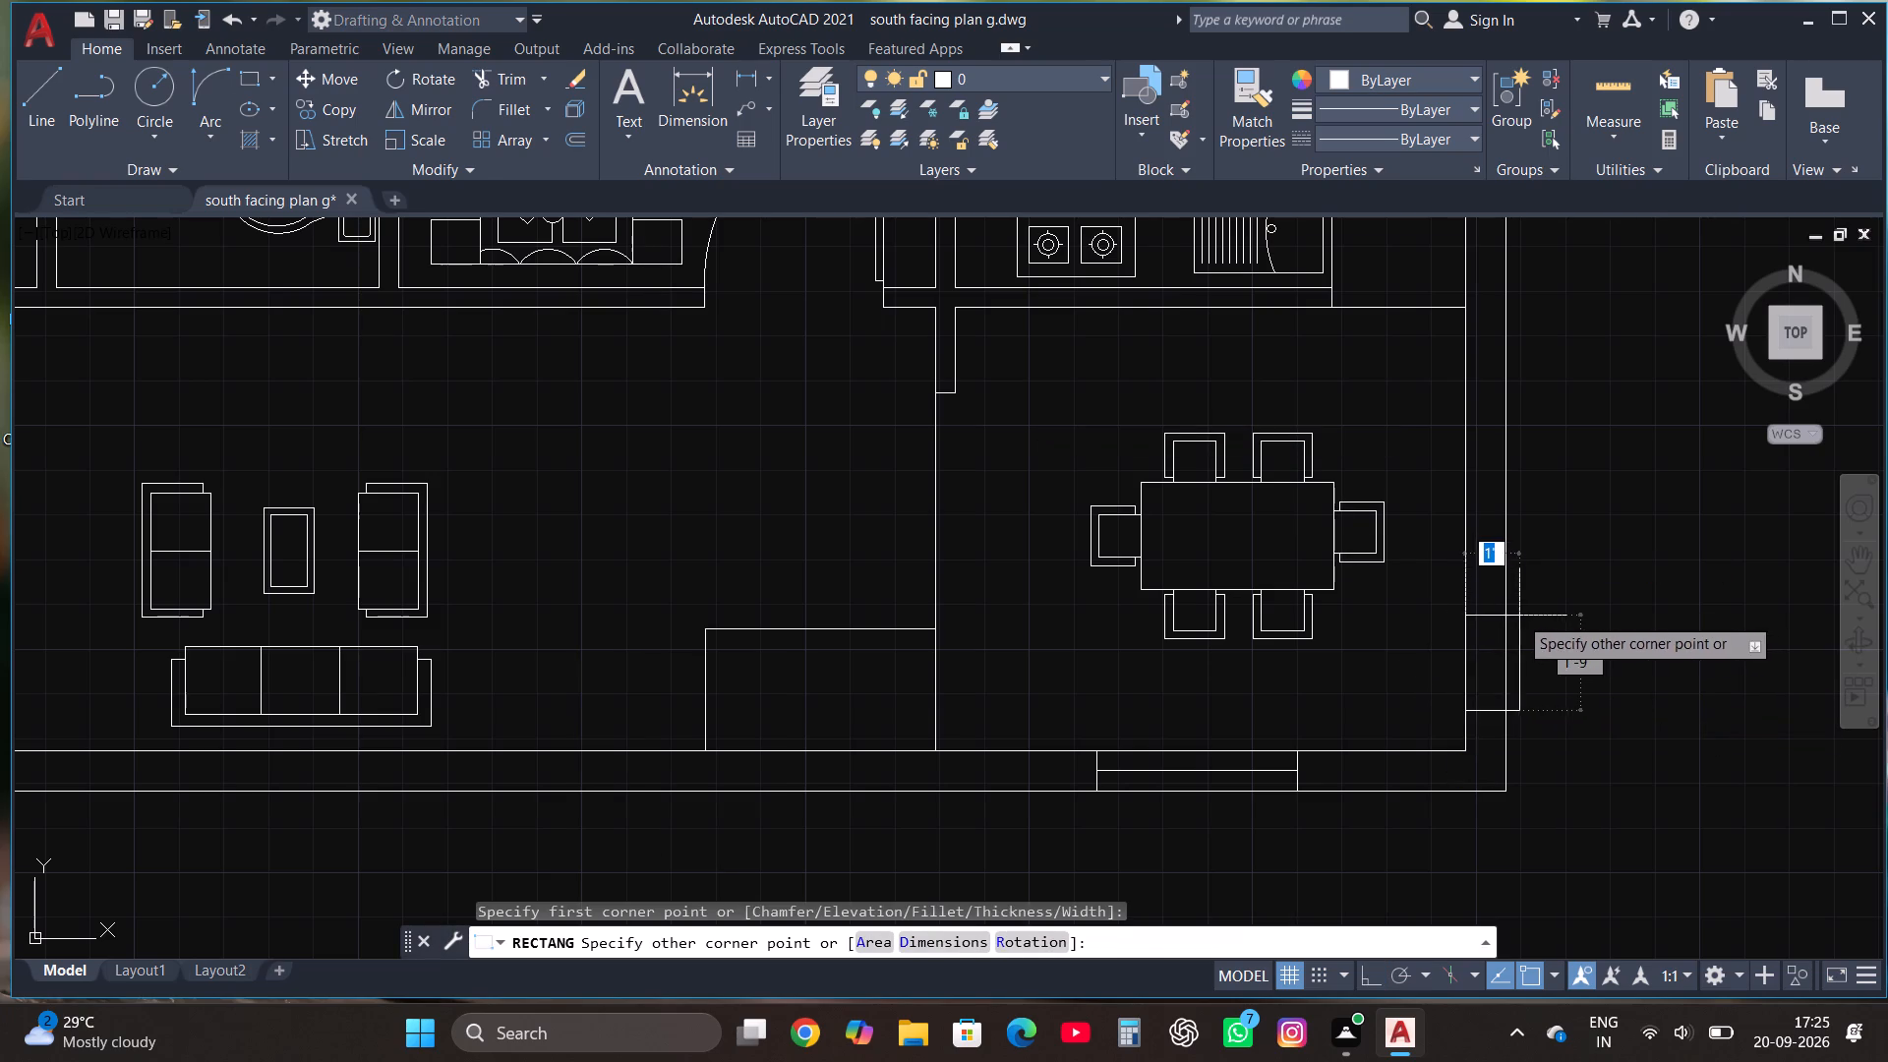
{"action": "scroll", "coordinate": [1501, 603], "scroll_direction": "up", "scroll_amount": 1}
{"action": "left_click", "coordinate": [1506, 577]}
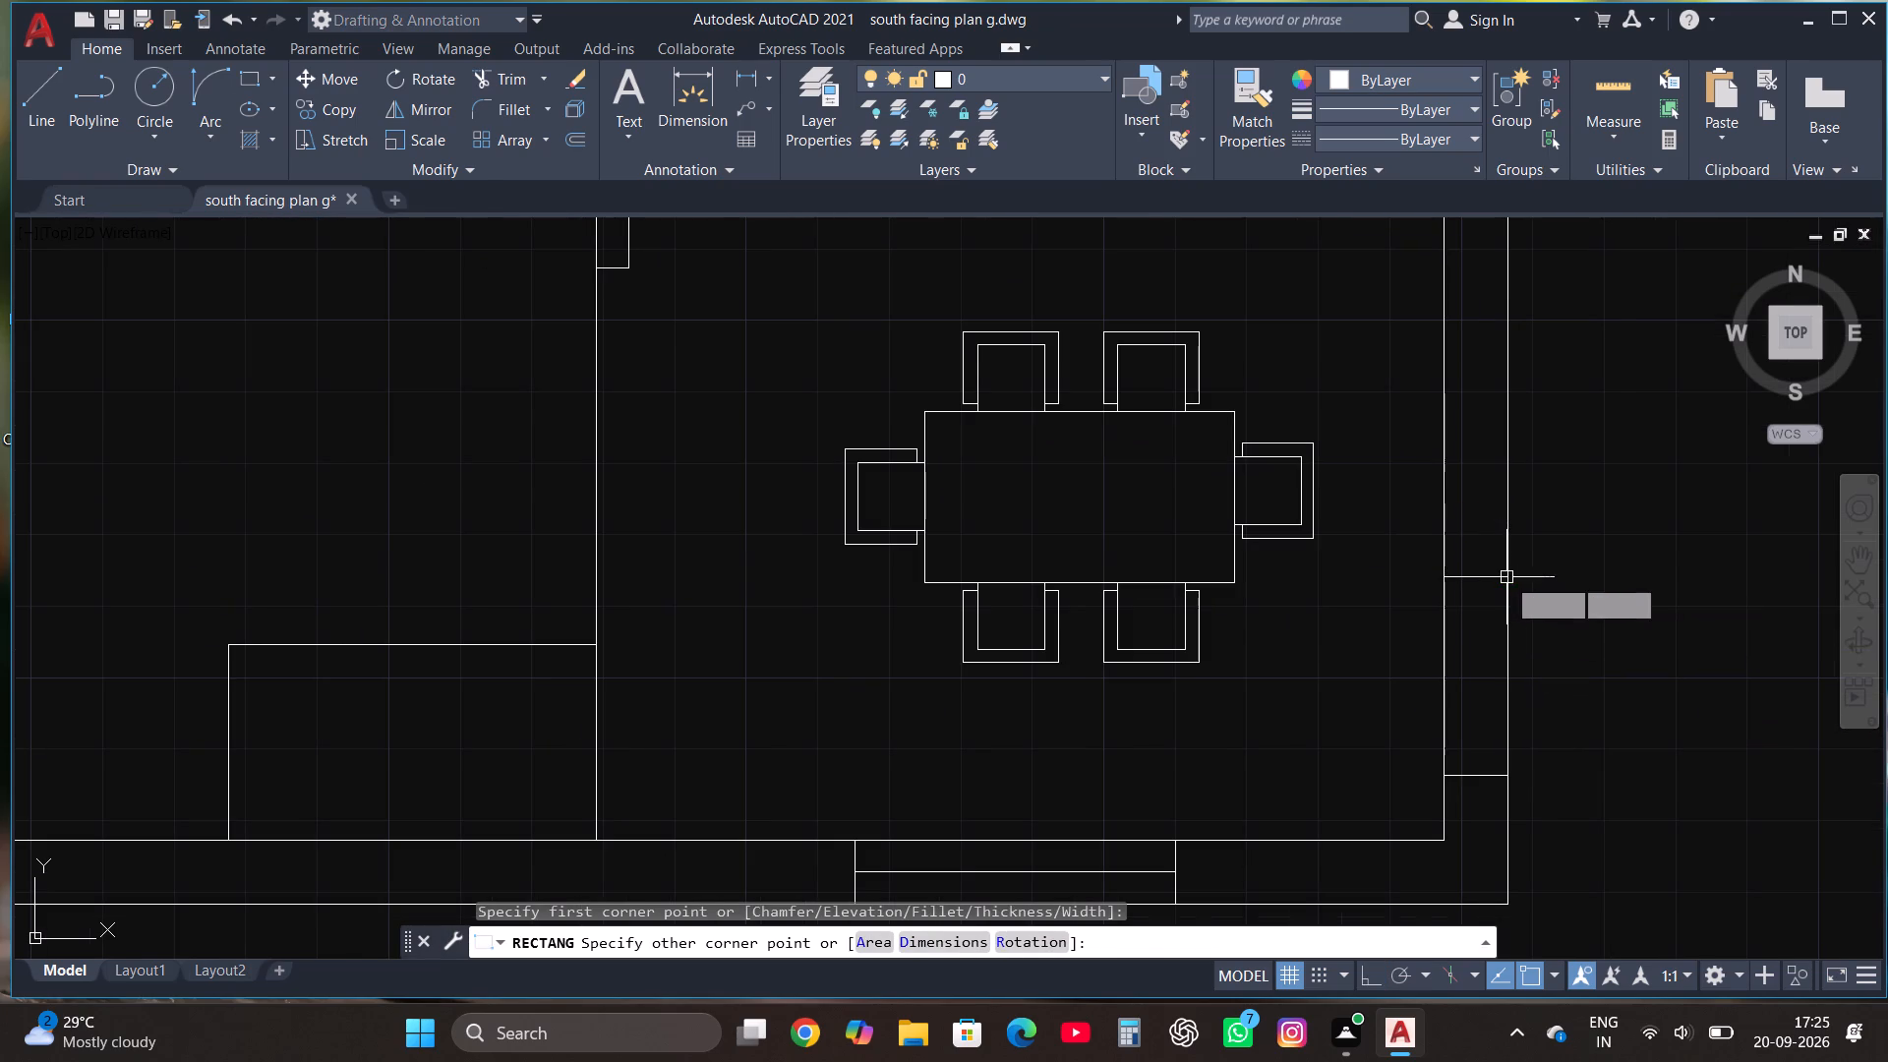
{"action": "left_click", "coordinate": [49, 91]}
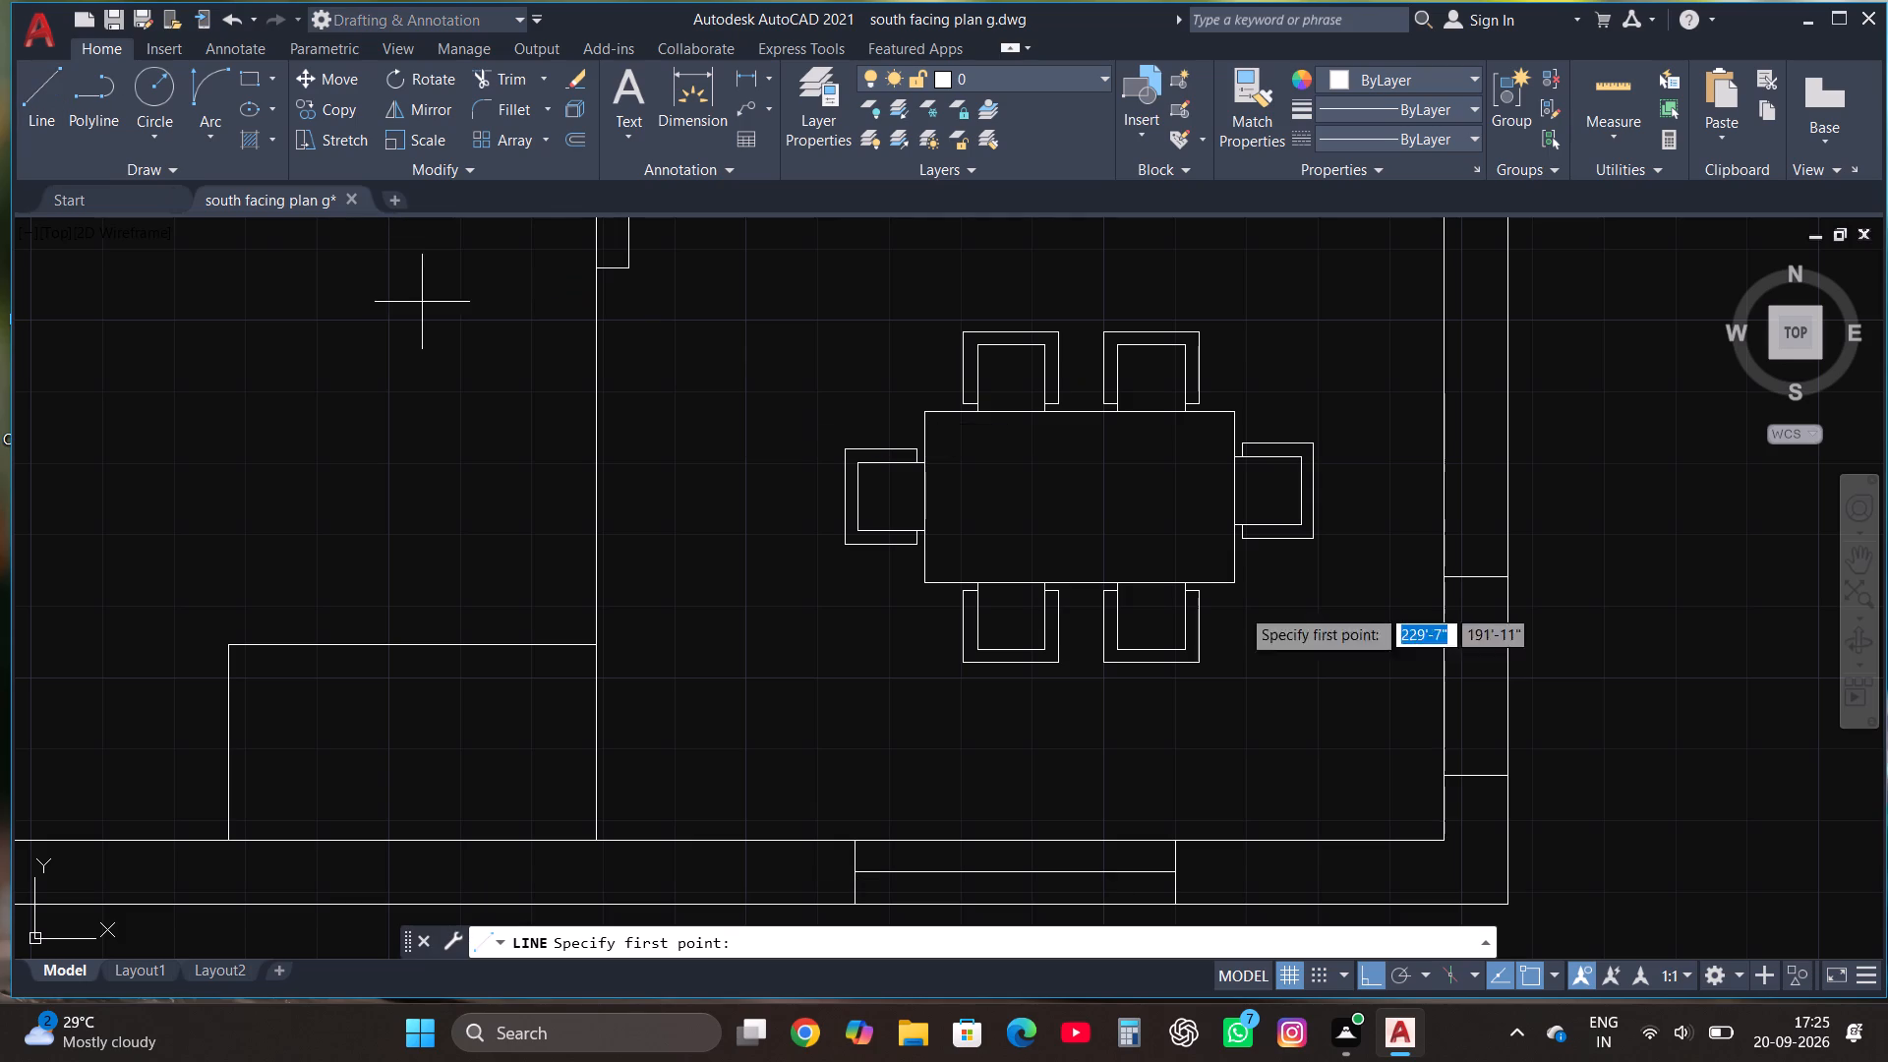
{"action": "left_click", "coordinate": [1478, 777]}
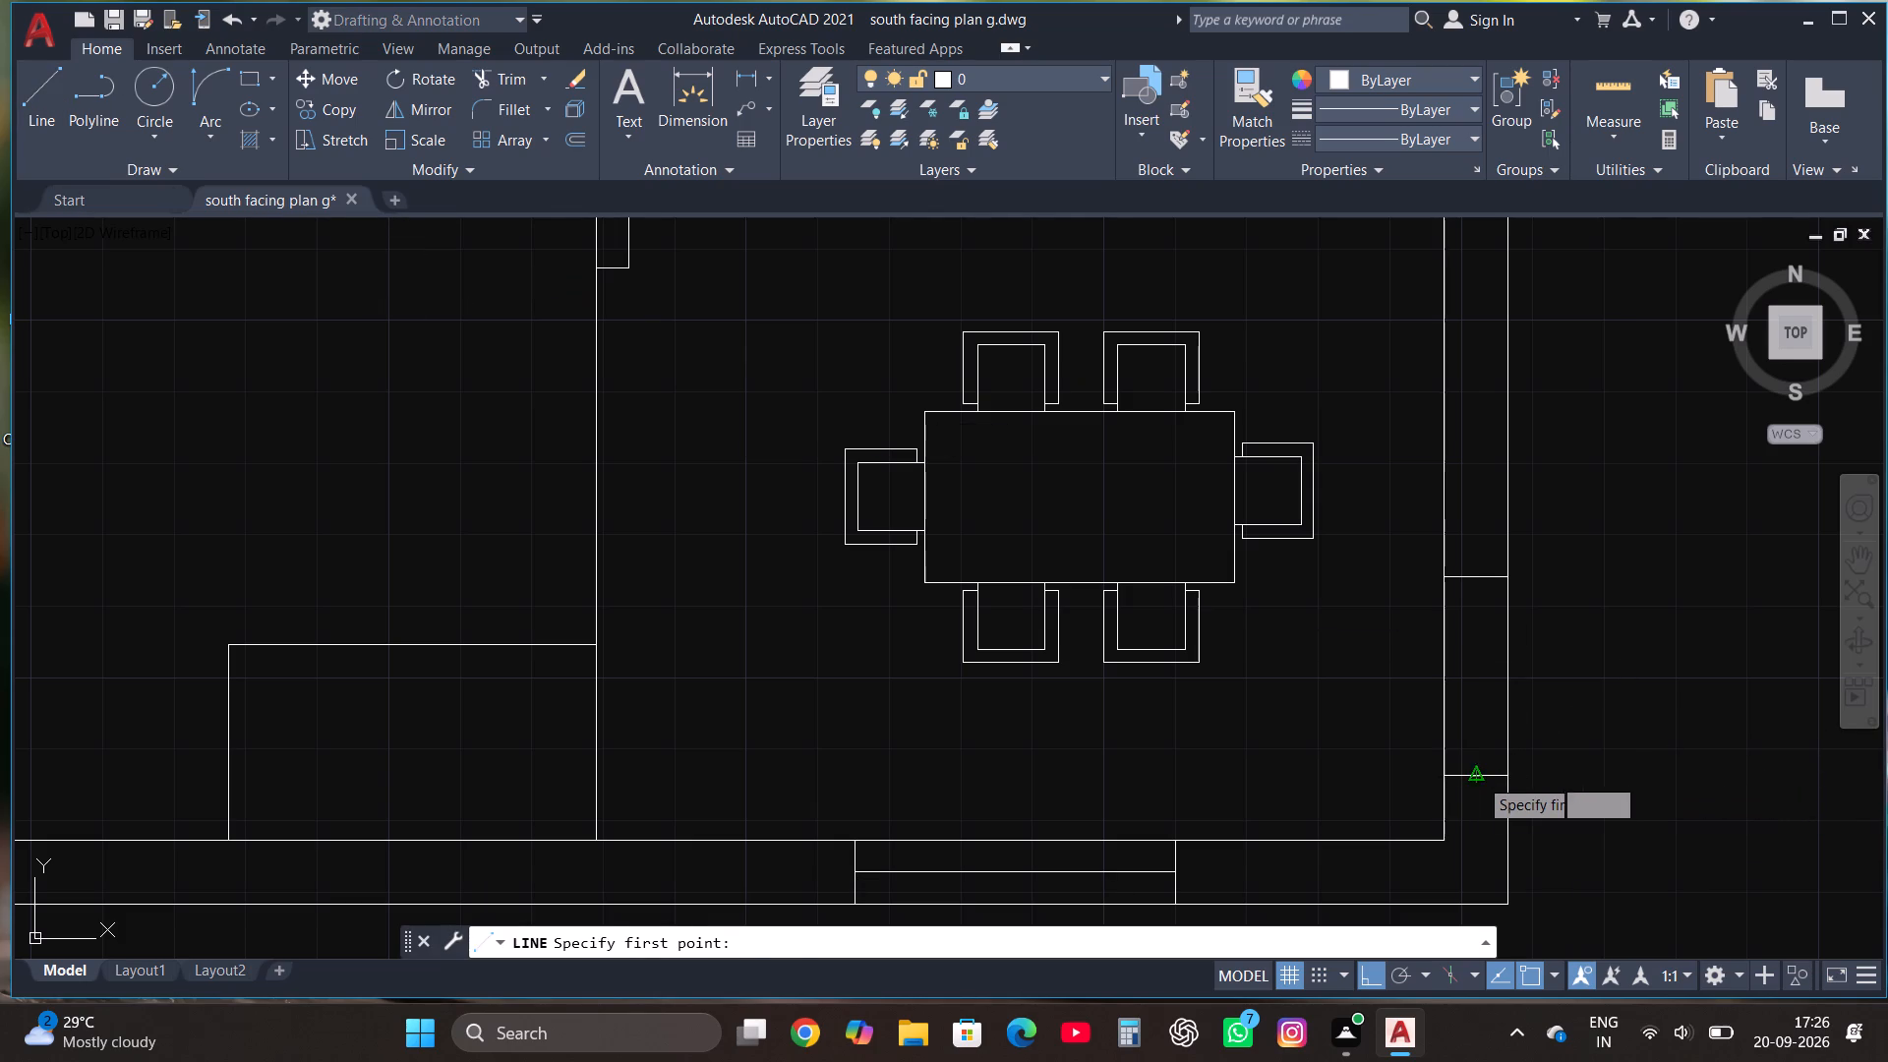
{"action": "left_click", "coordinate": [1474, 577]}
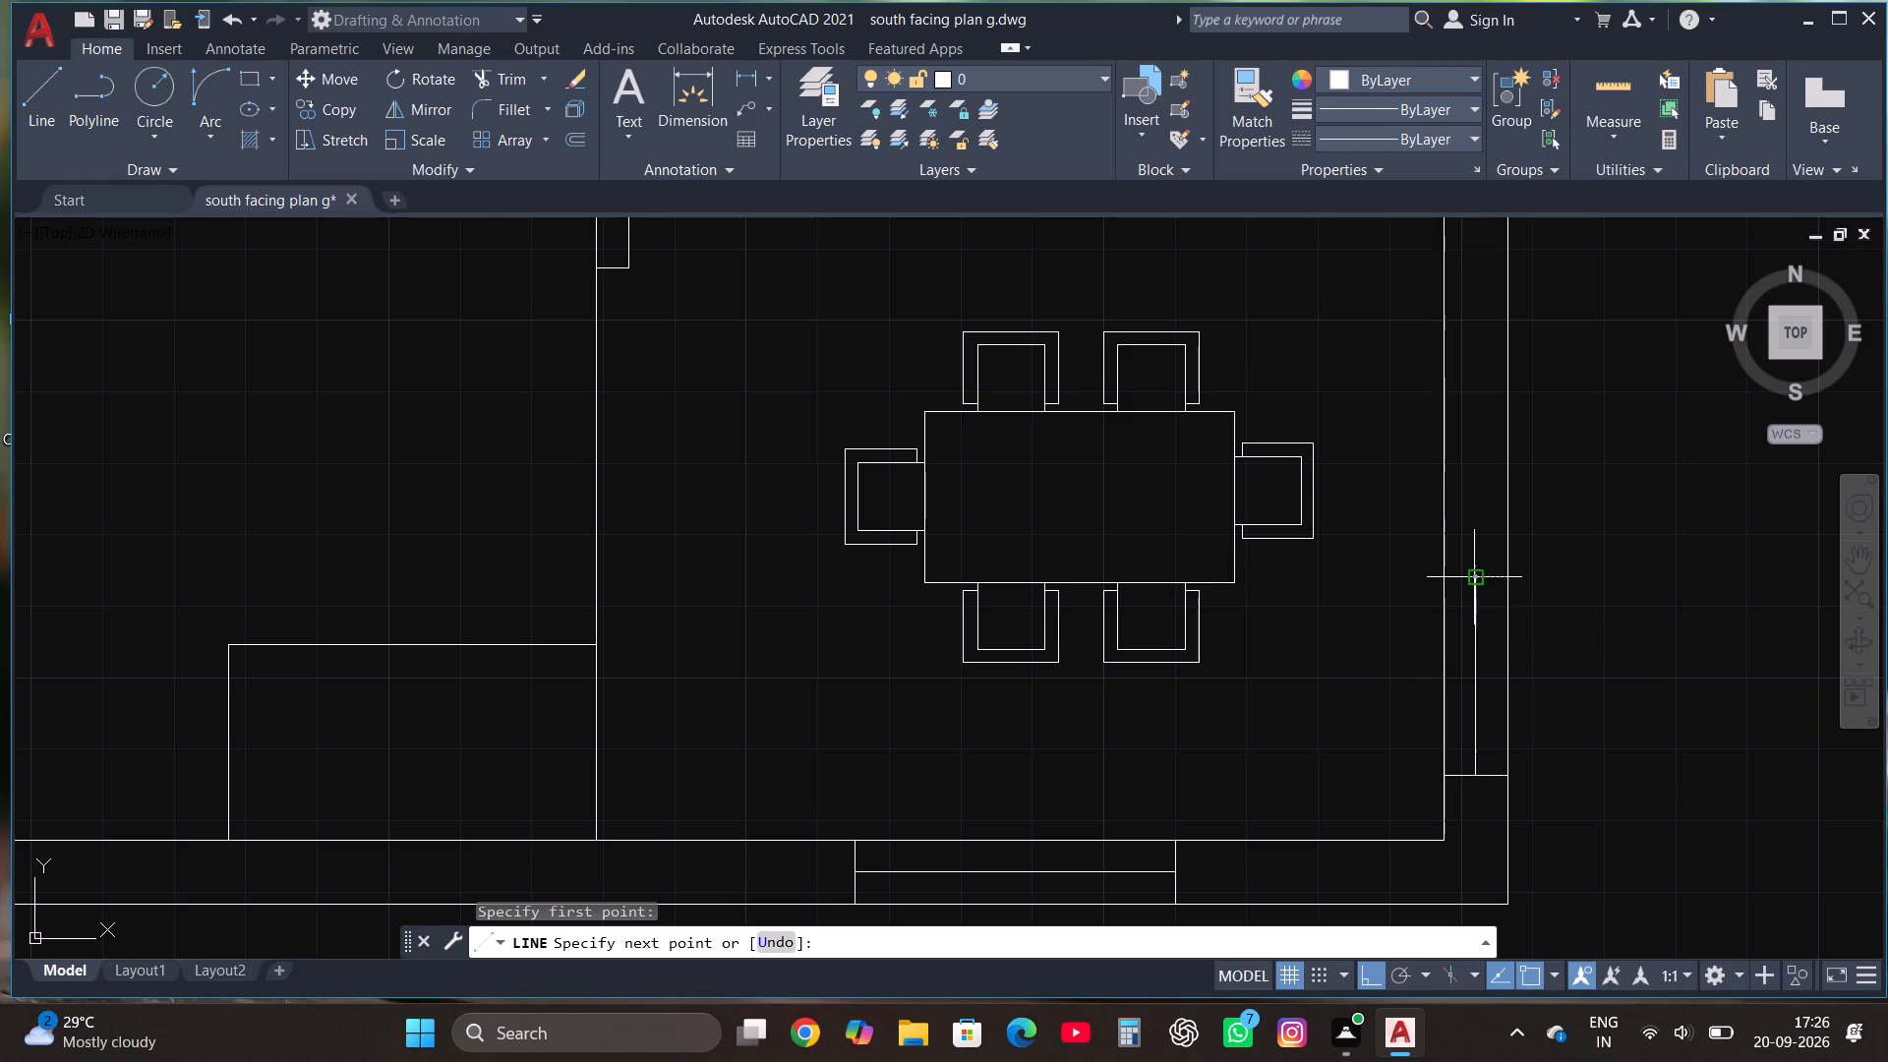
Draw a window about 4'-7" long across the living room's south wall thickness as a rectangle with a lengthwise centre line.
{"action": "key", "text": "Escape"}
{"action": "scroll", "coordinate": [1476, 579], "scroll_direction": "down", "scroll_amount": 4}
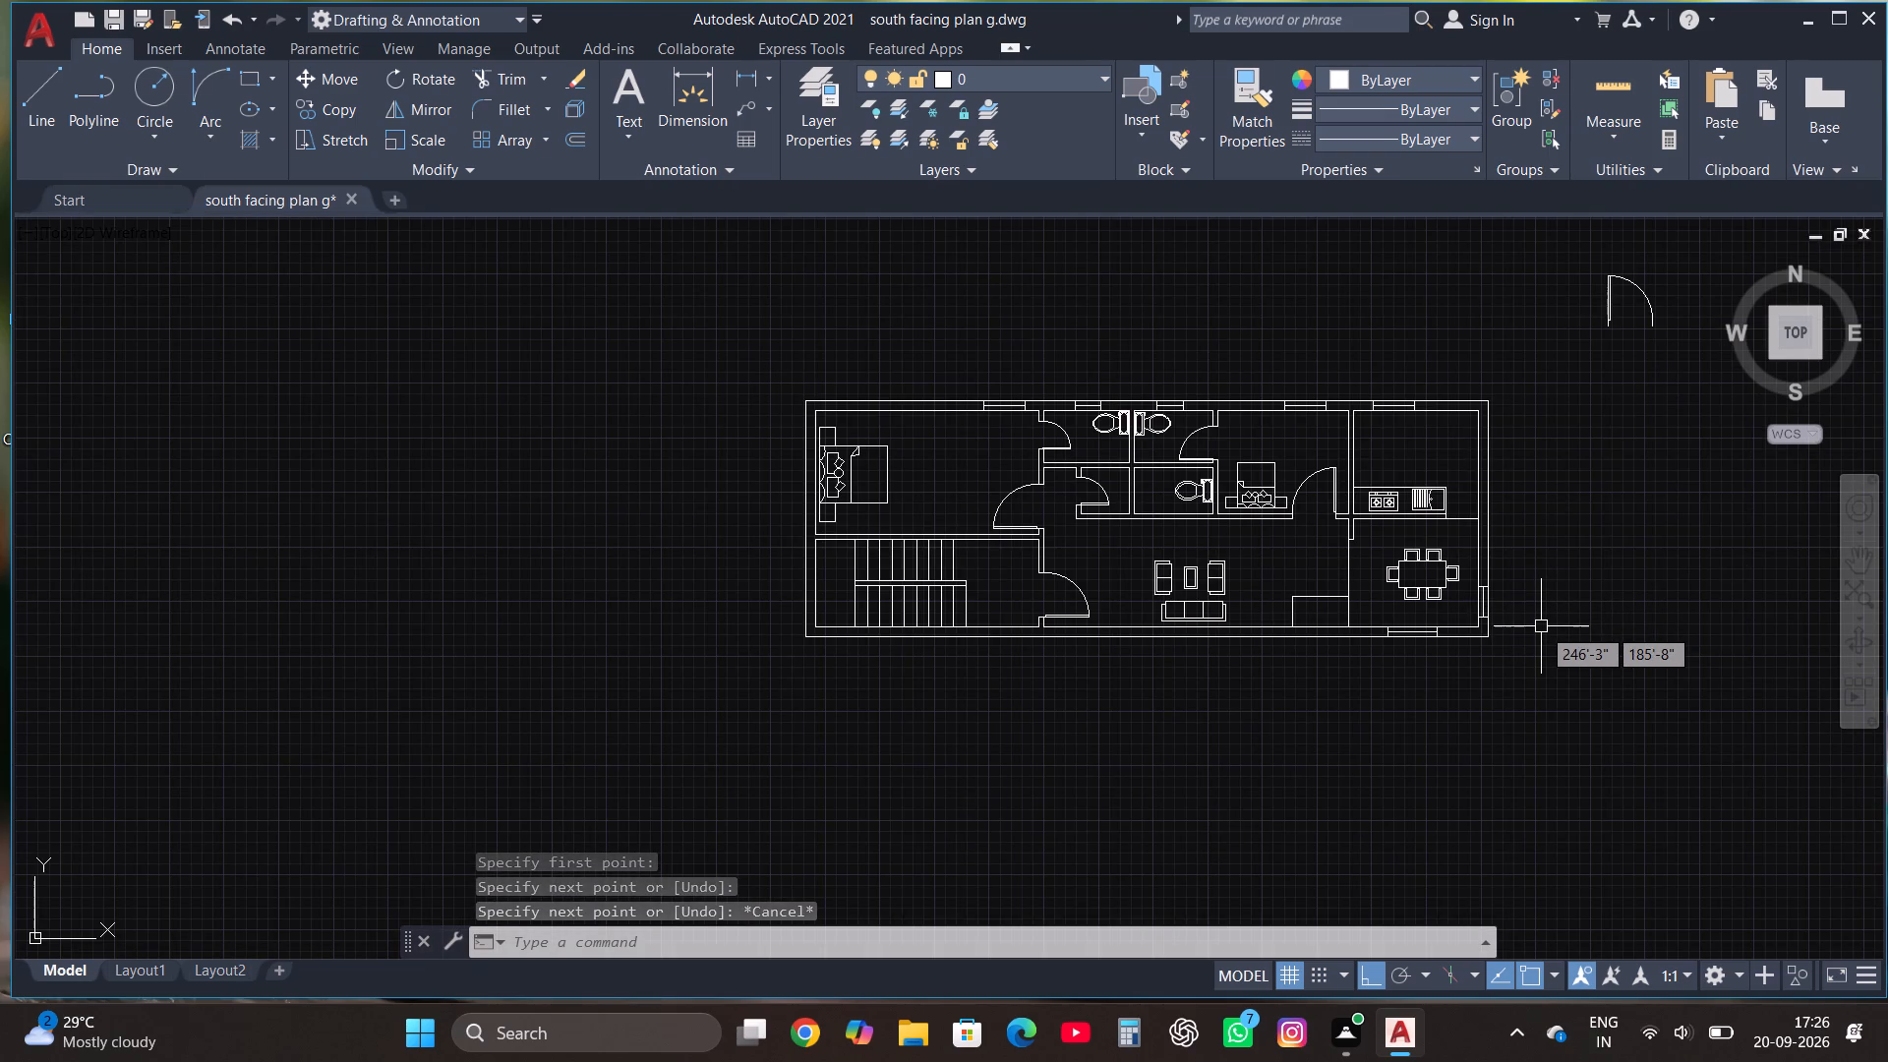
{"action": "scroll", "coordinate": [1251, 610], "scroll_direction": "up", "scroll_amount": 2}
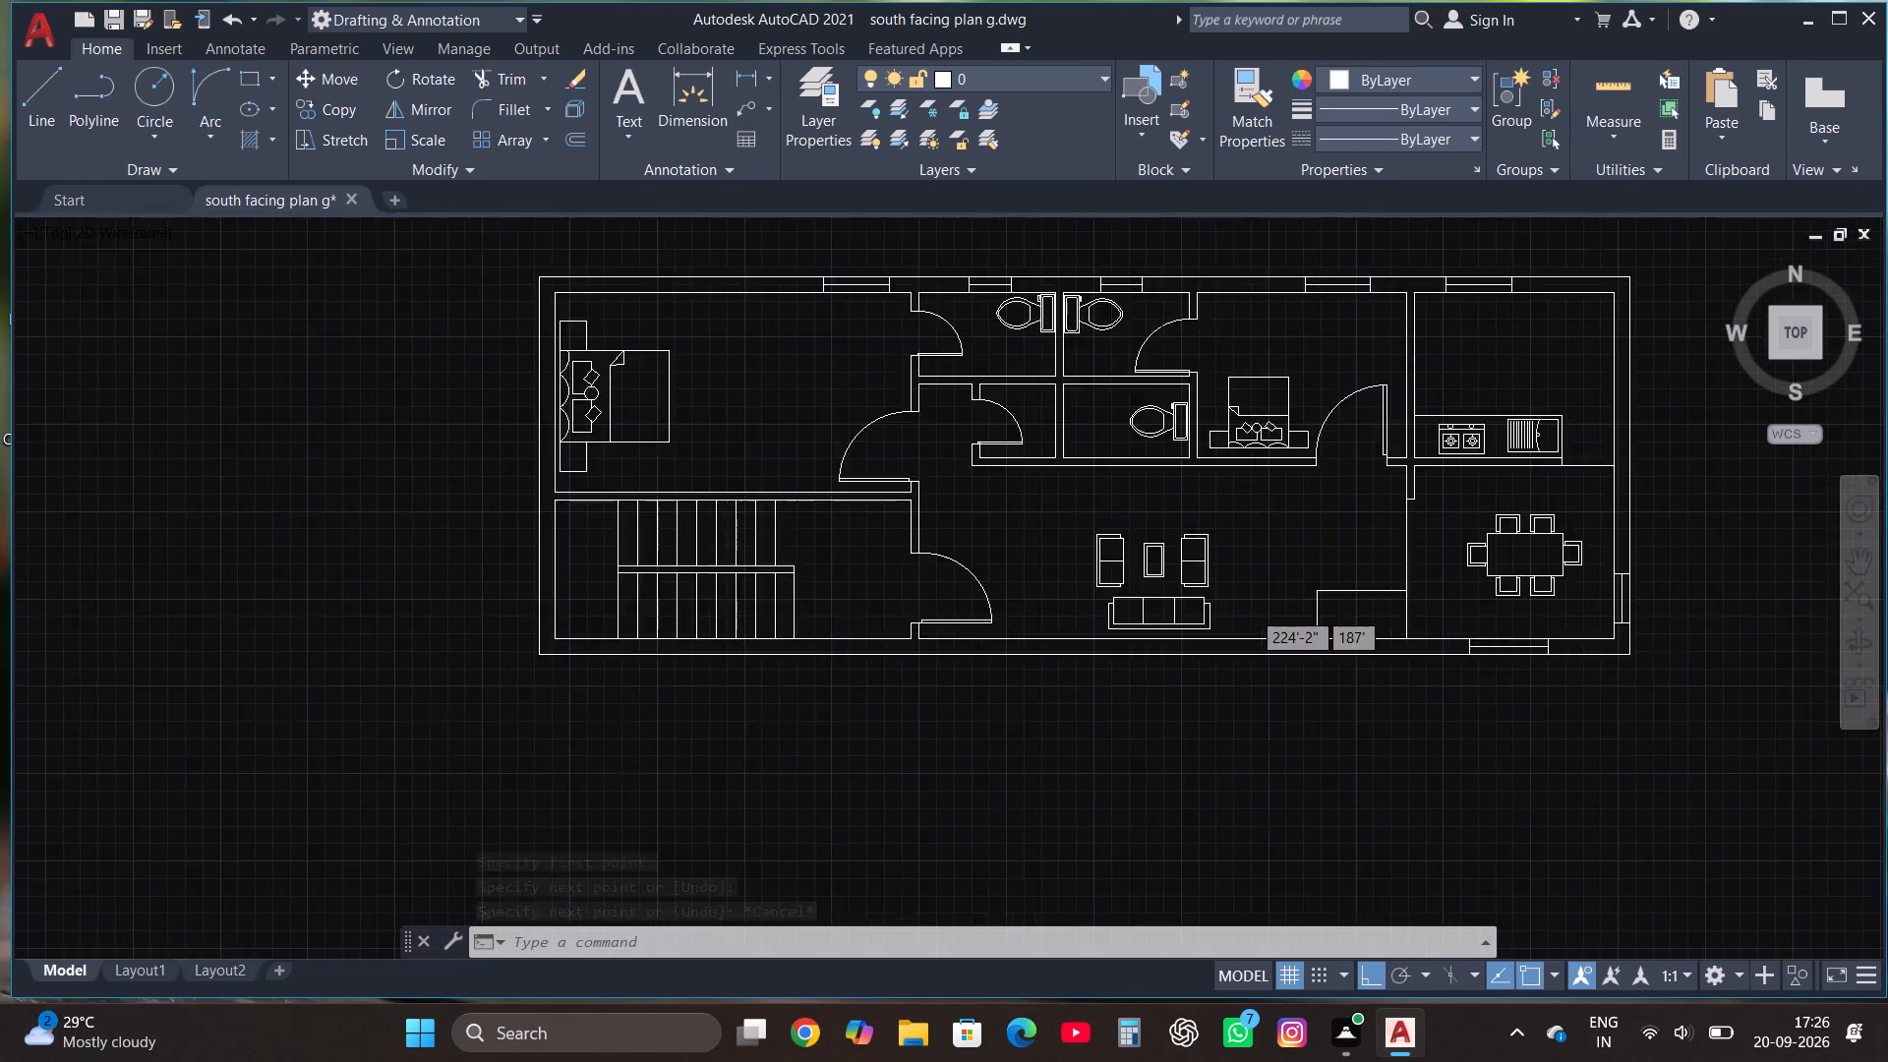
{"action": "left_click", "coordinate": [249, 81]}
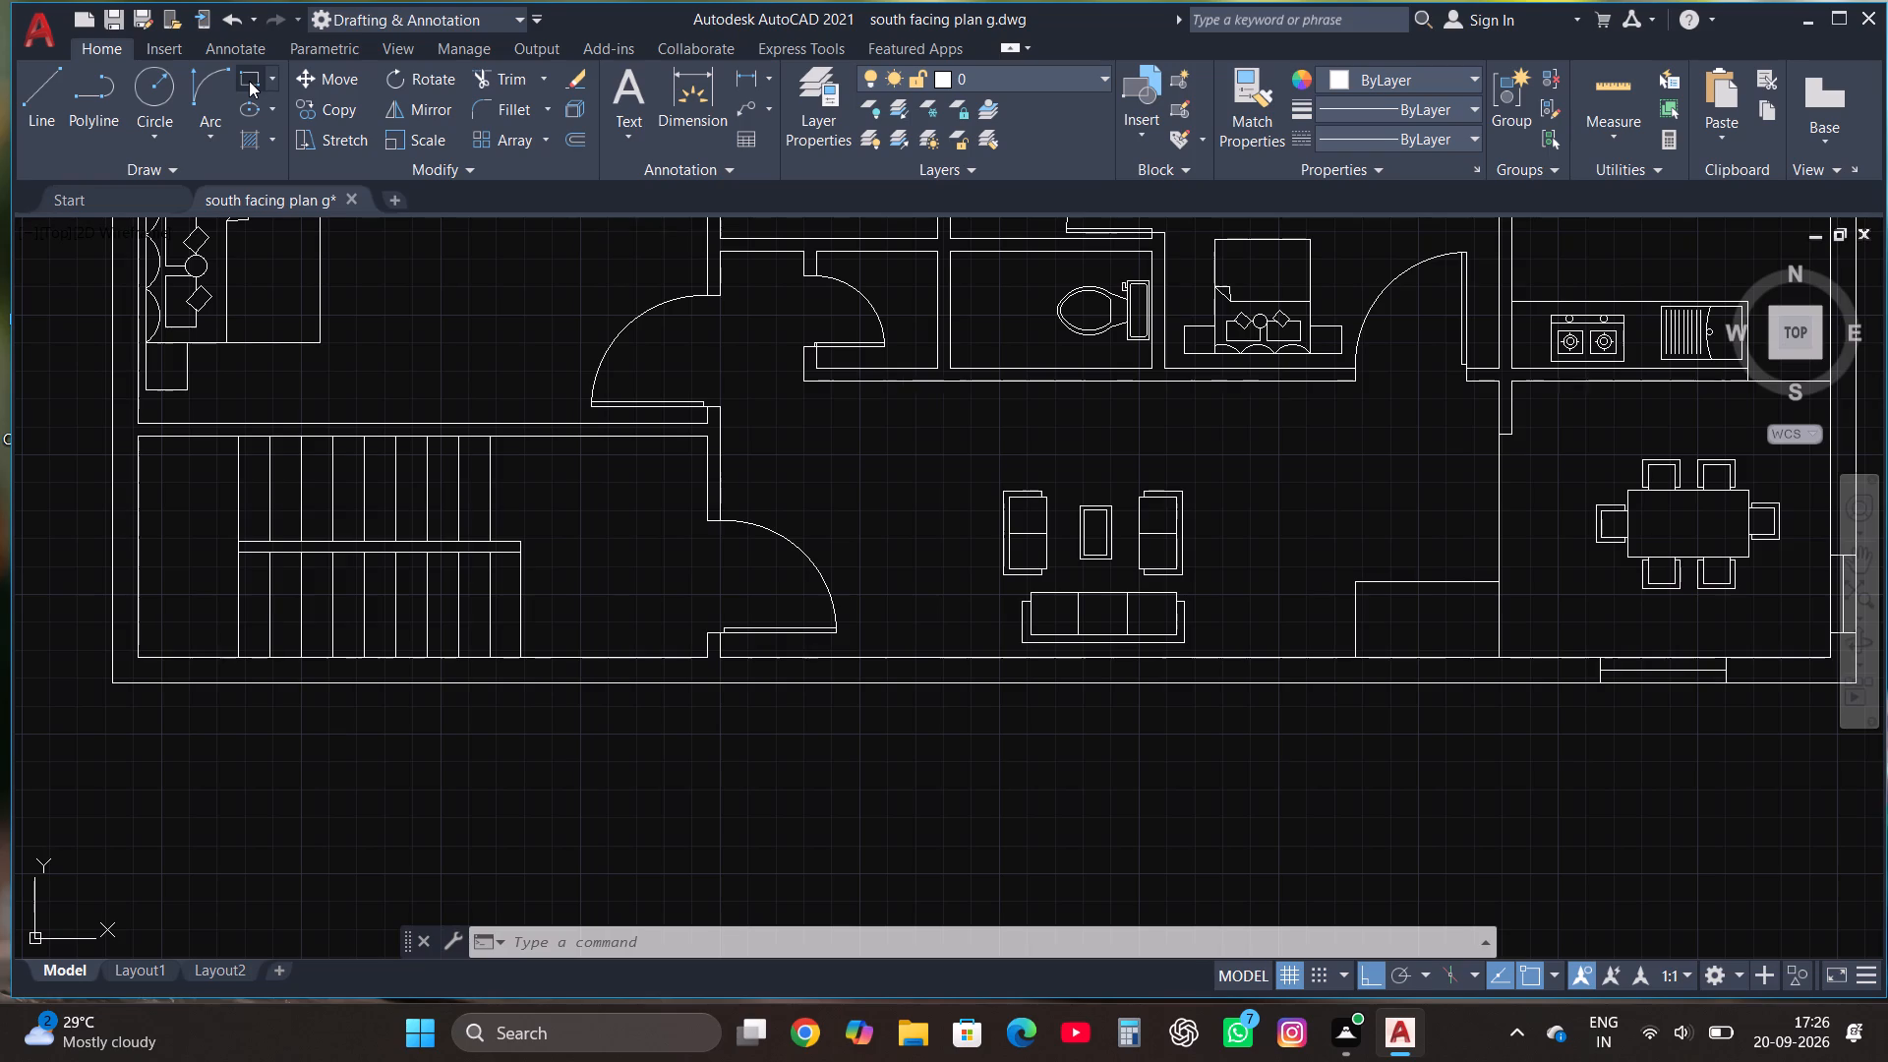
{"action": "scroll", "coordinate": [1025, 635], "scroll_direction": "up", "scroll_amount": 1}
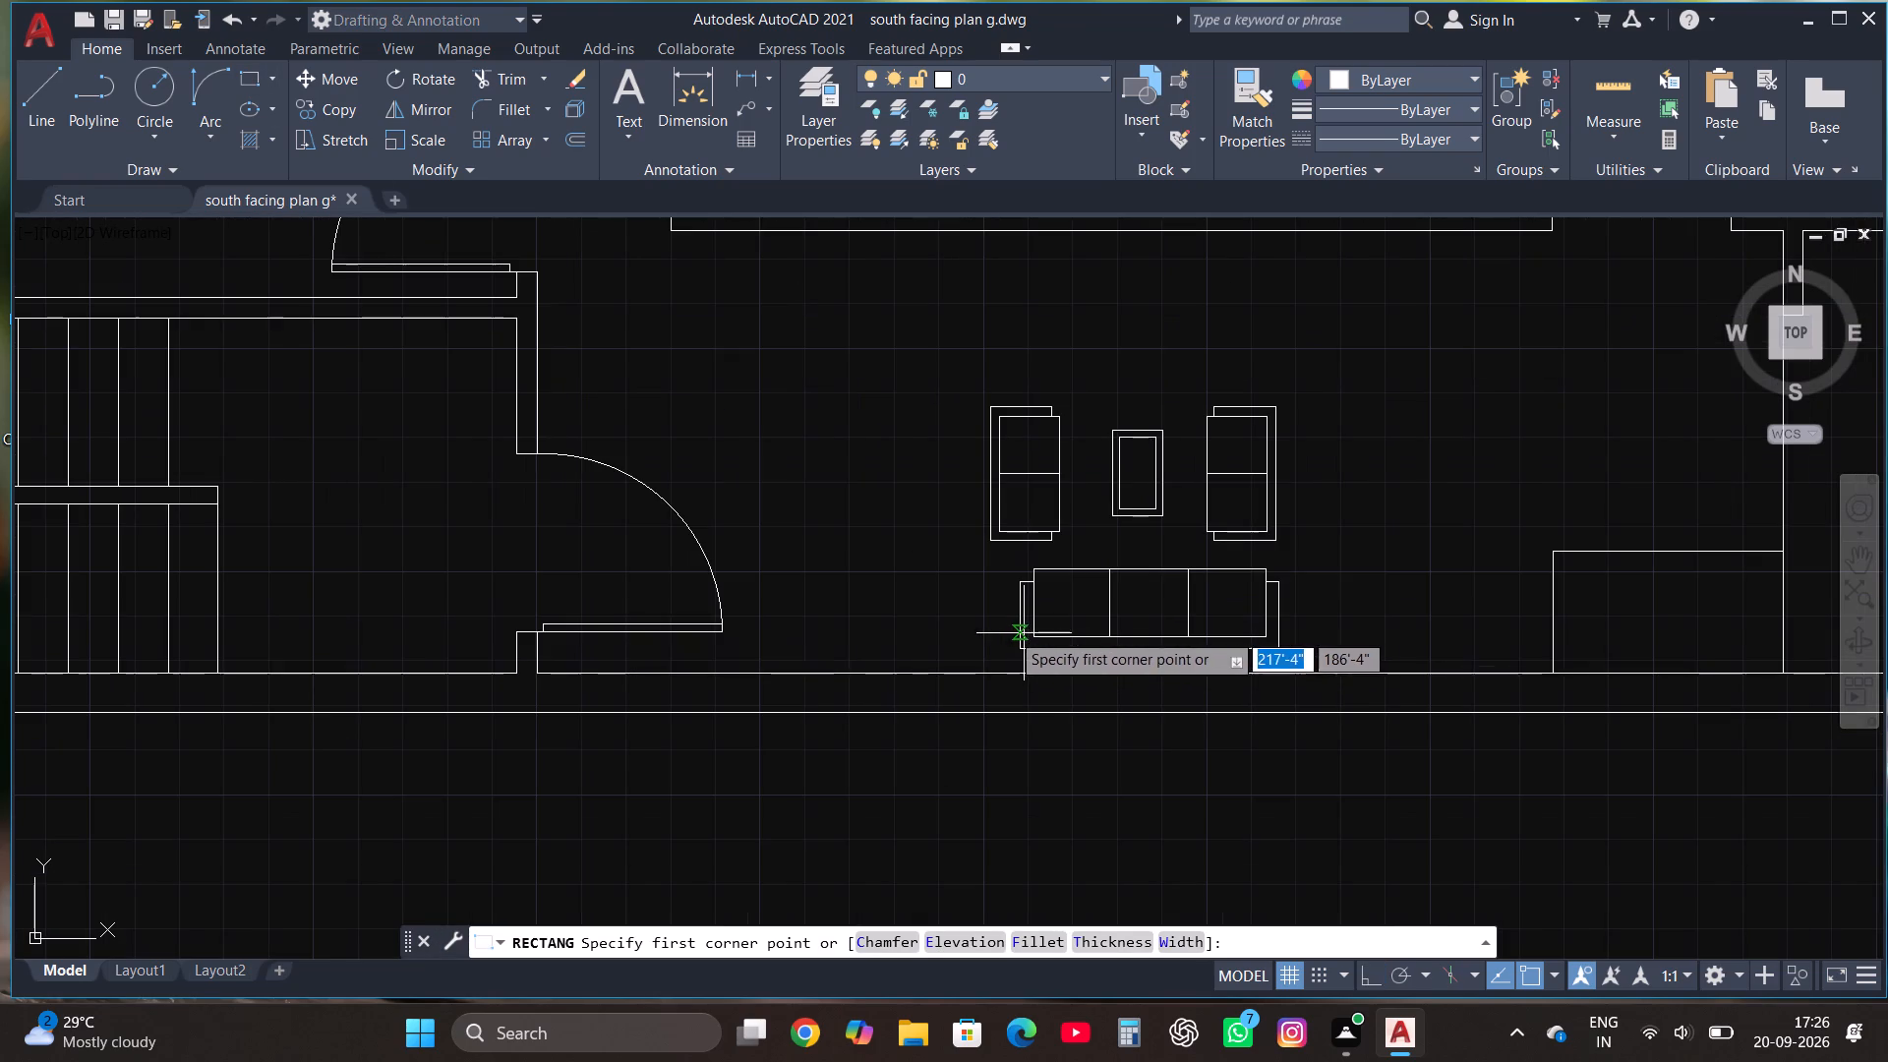
{"action": "left_click", "coordinate": [763, 709]}
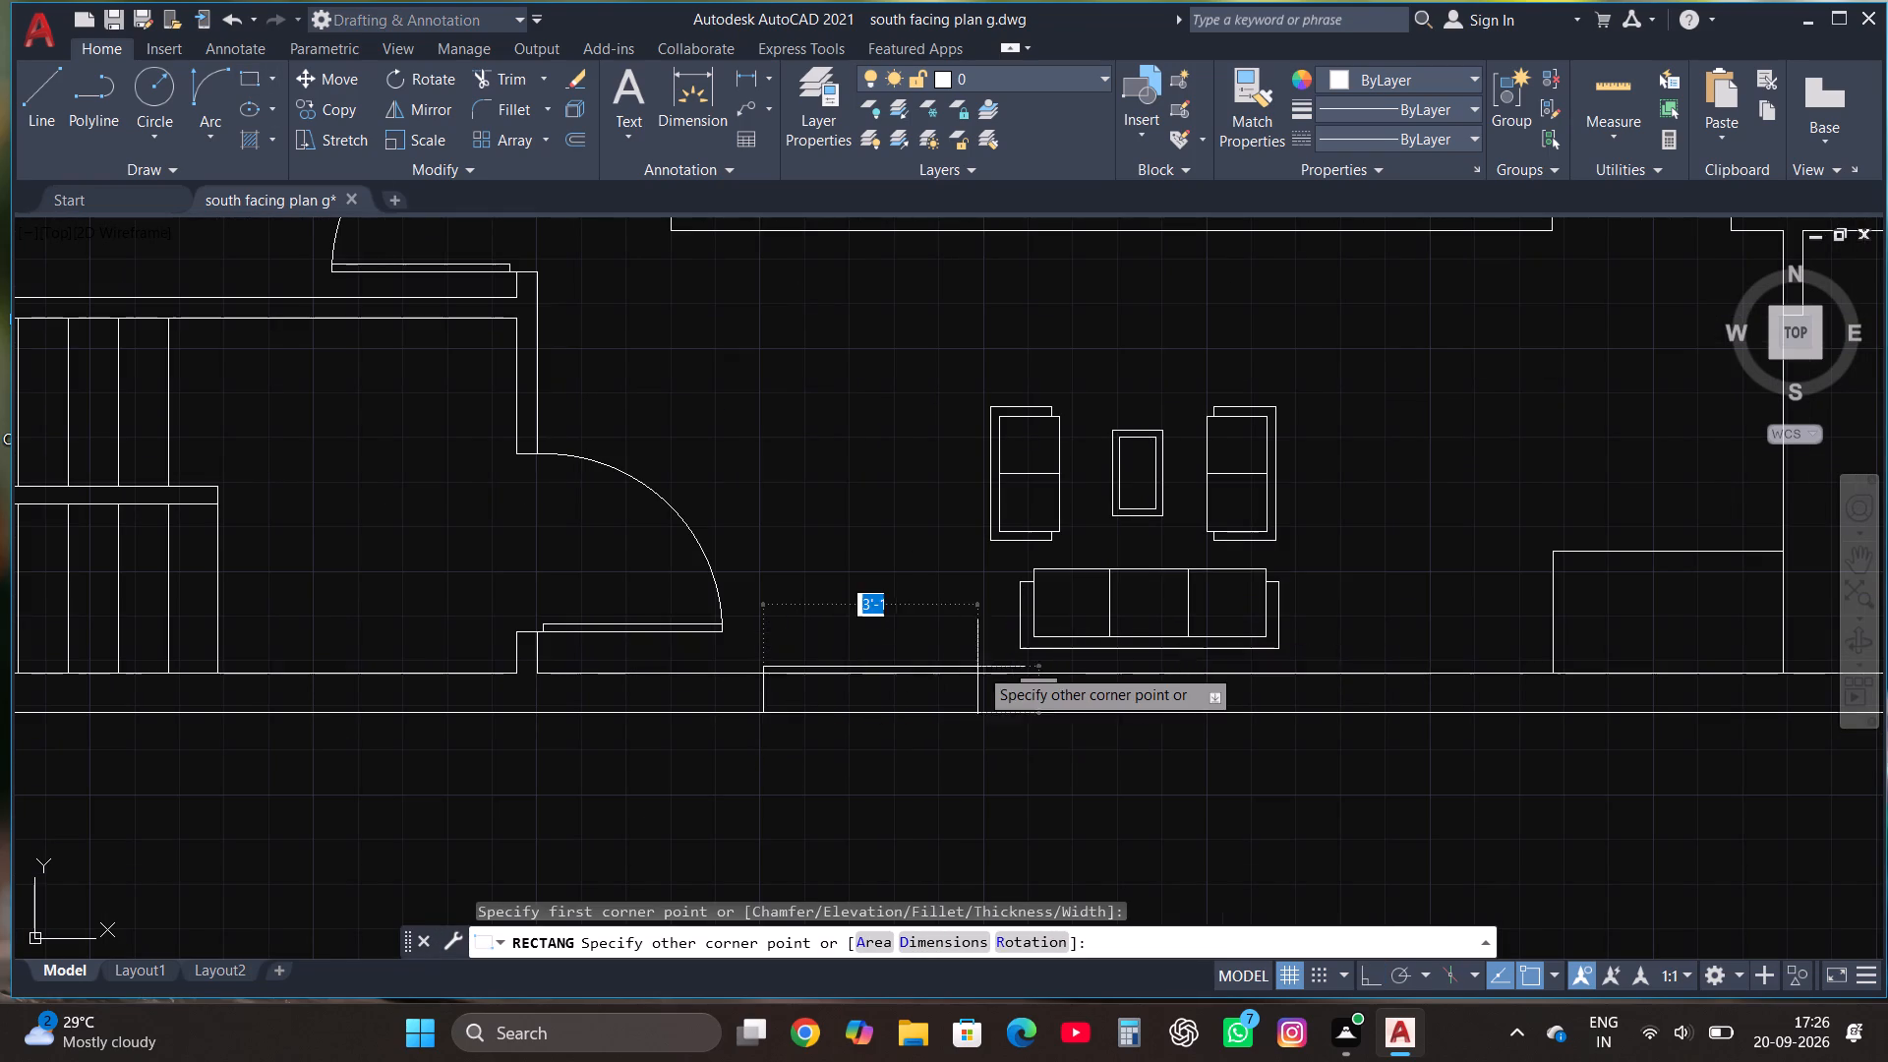
{"action": "left_click", "coordinate": [1012, 675]}
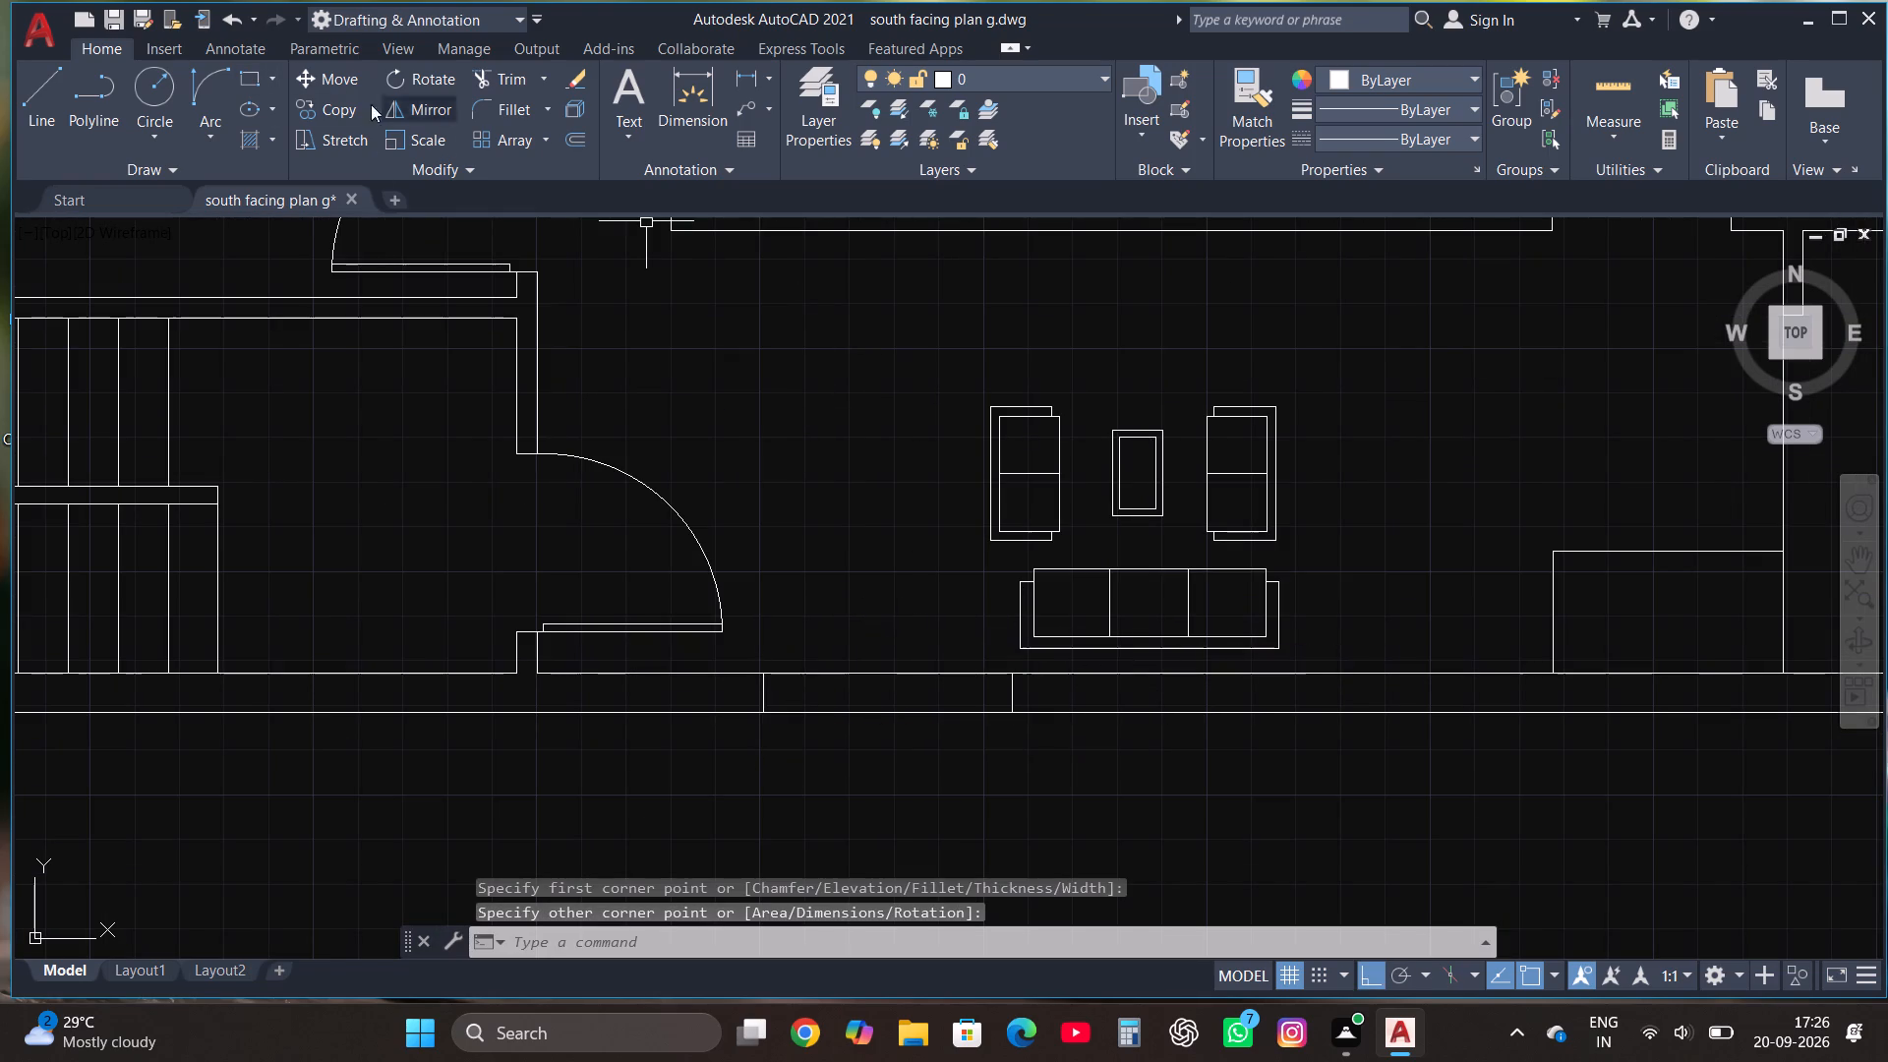
{"action": "left_click", "coordinate": [46, 84]}
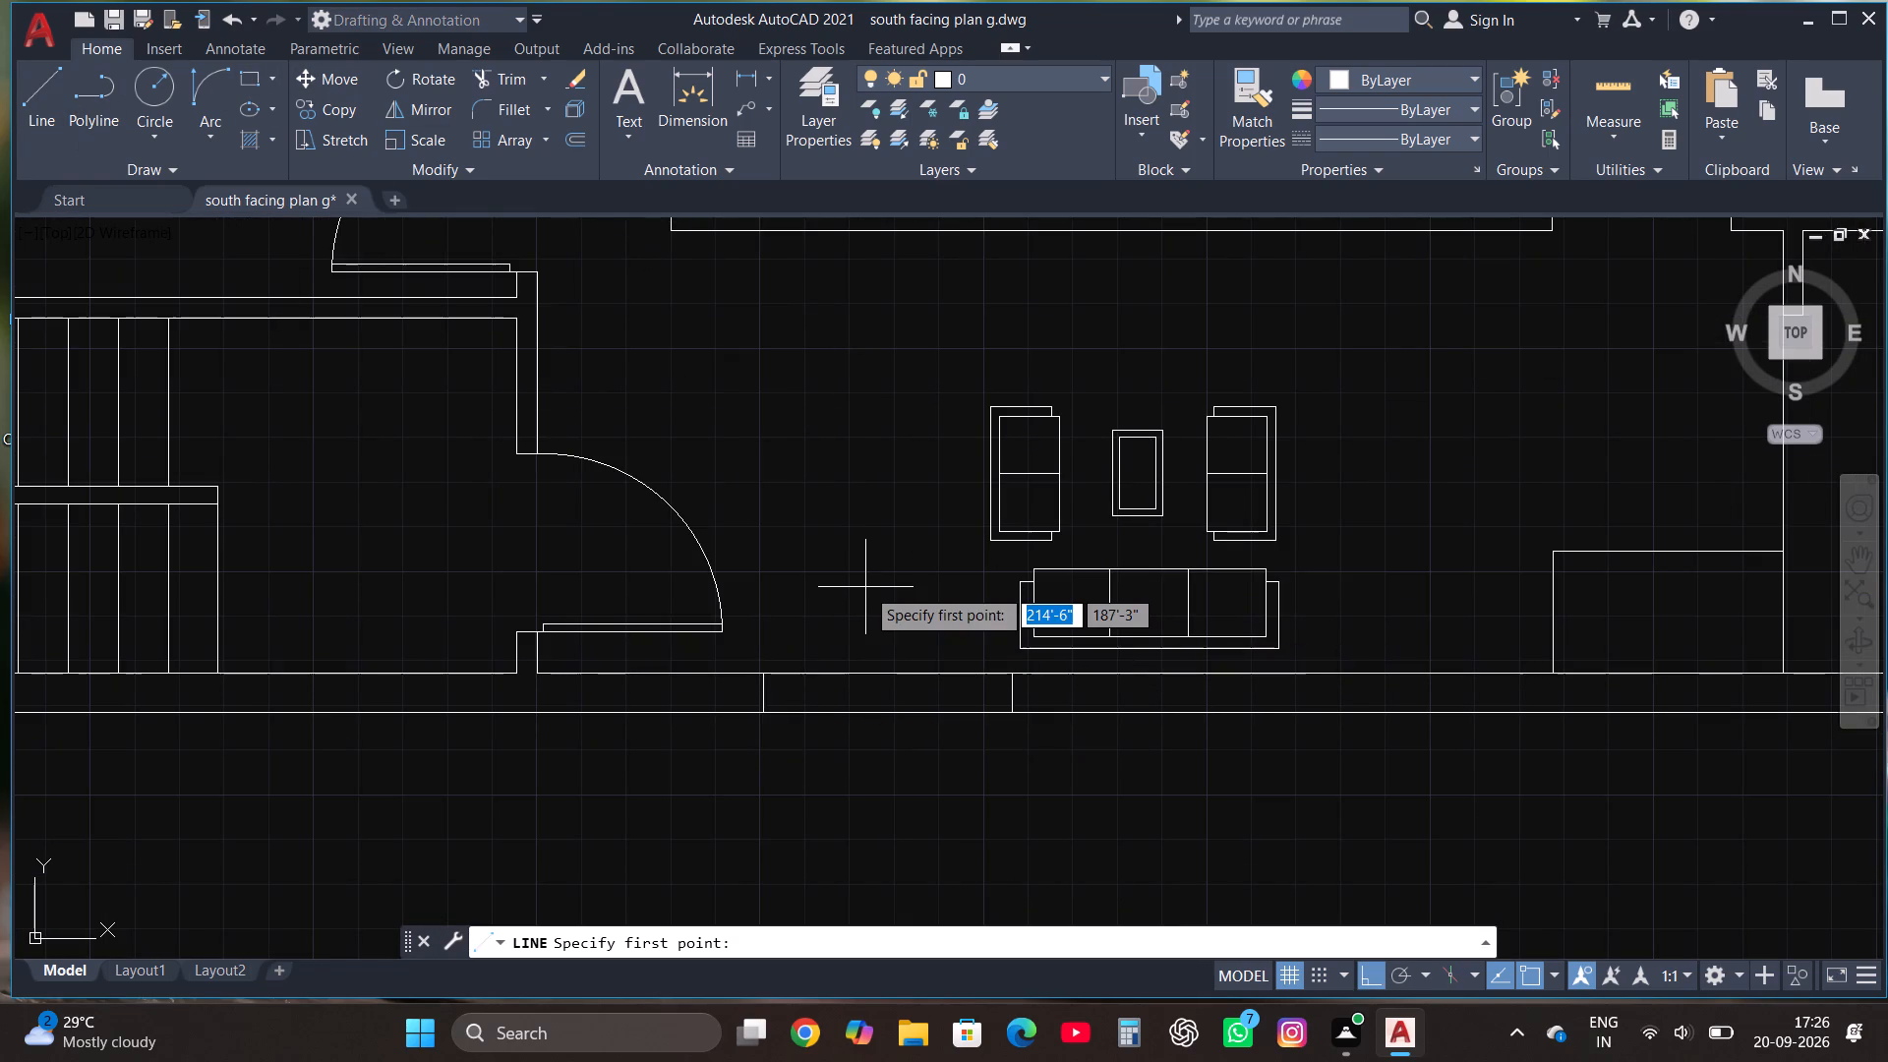
{"action": "left_click", "coordinate": [762, 697]}
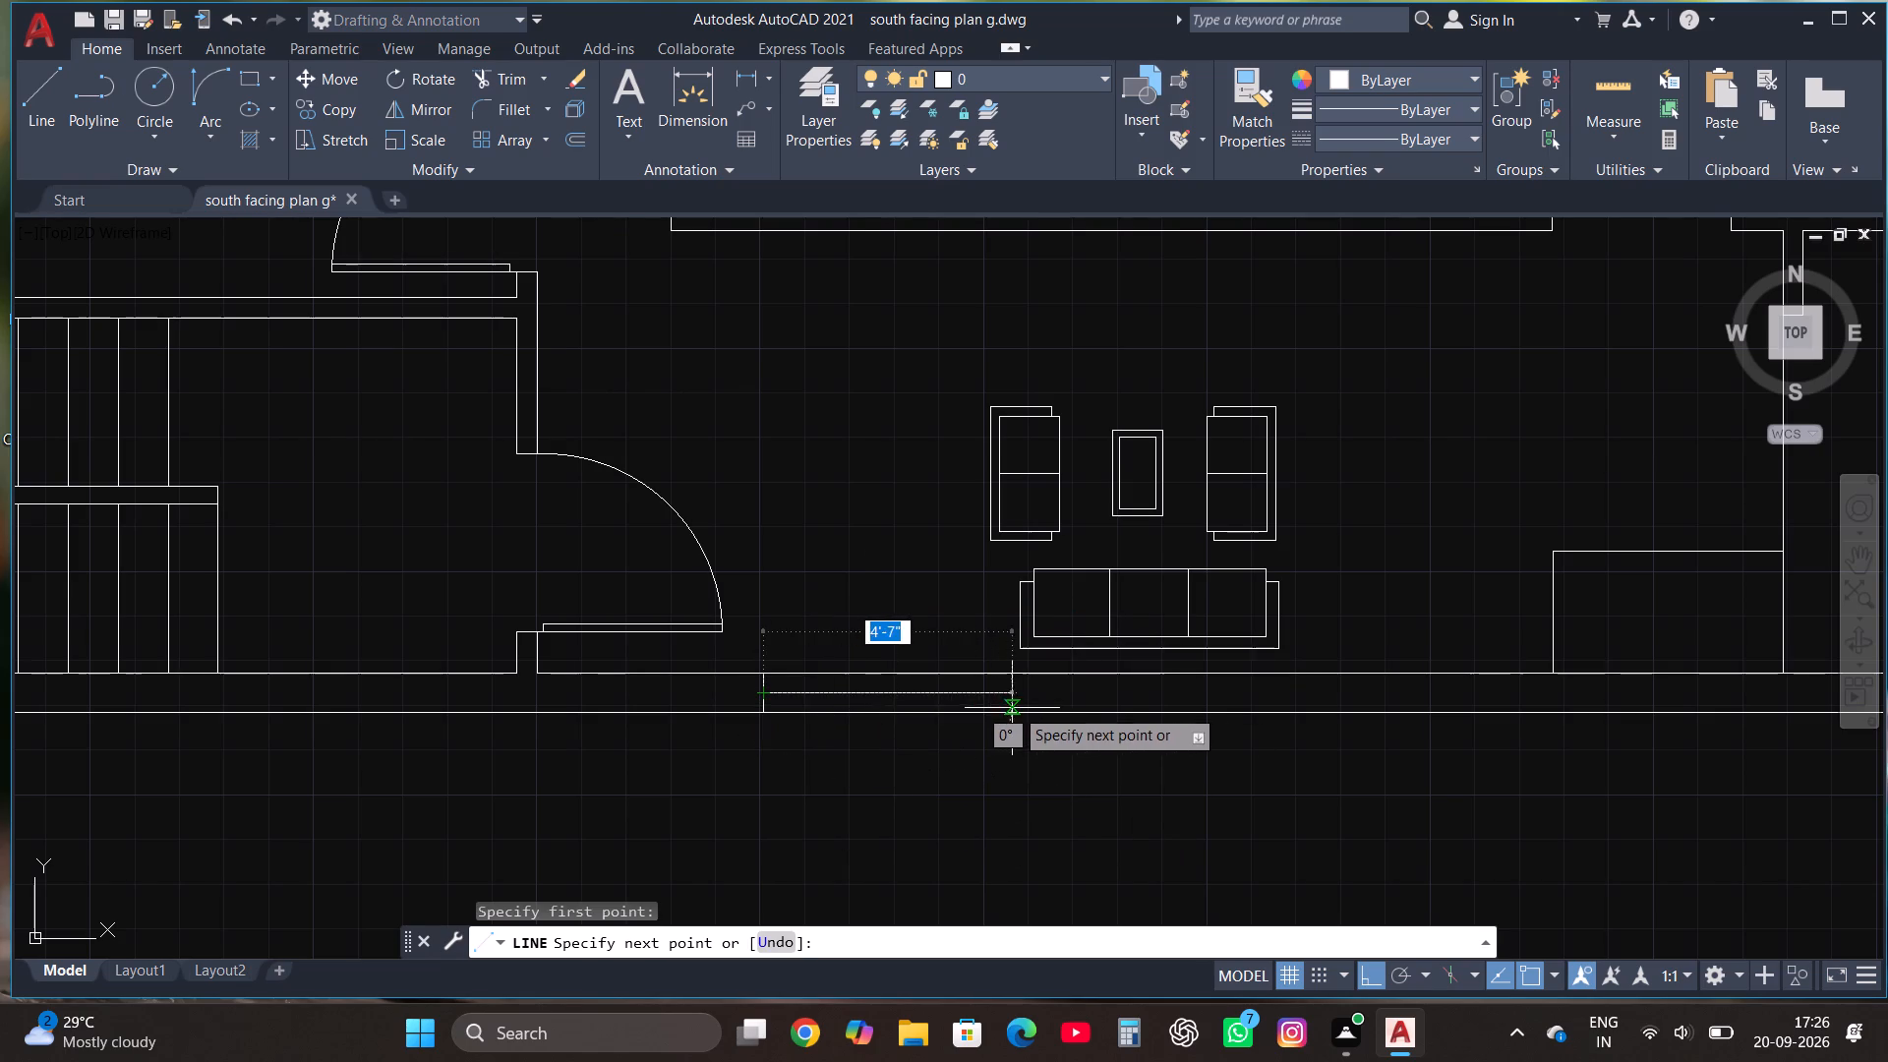
{"action": "scroll", "coordinate": [1008, 700], "scroll_direction": "up", "scroll_amount": 2}
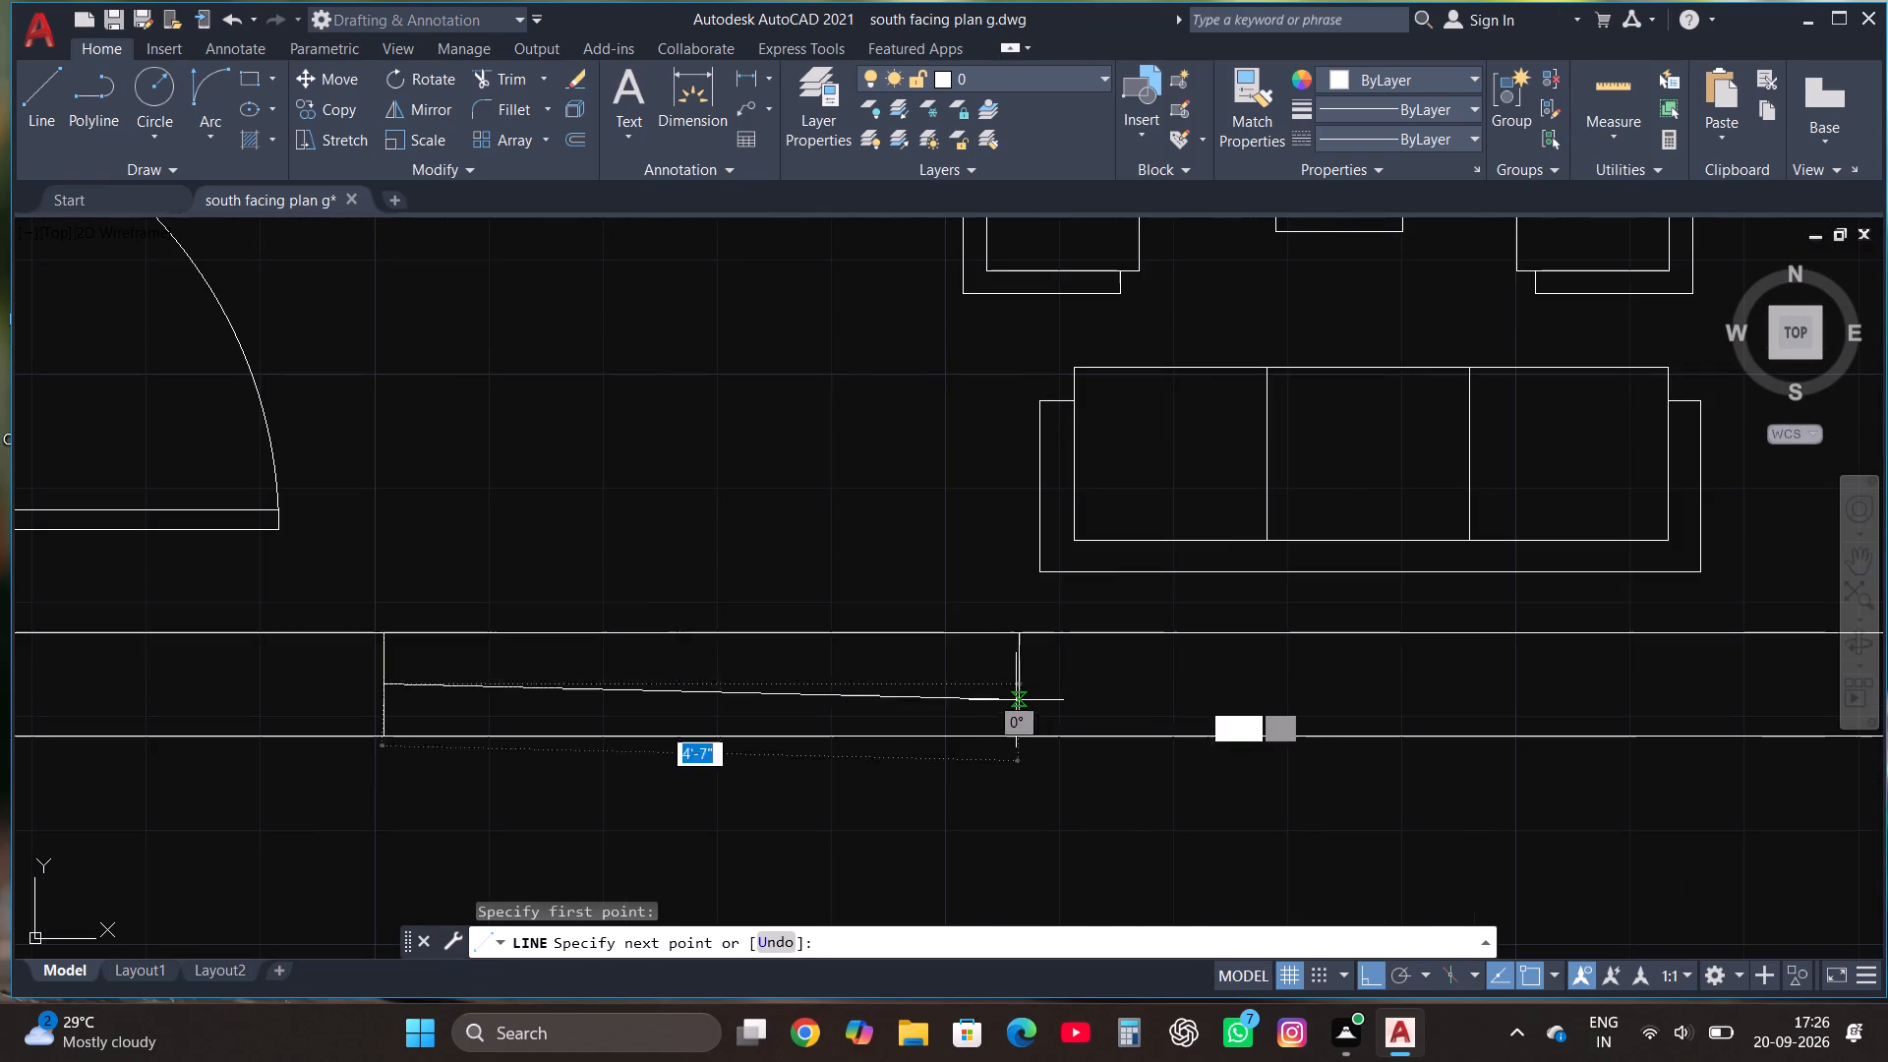
{"action": "left_click", "coordinate": [1023, 684]}
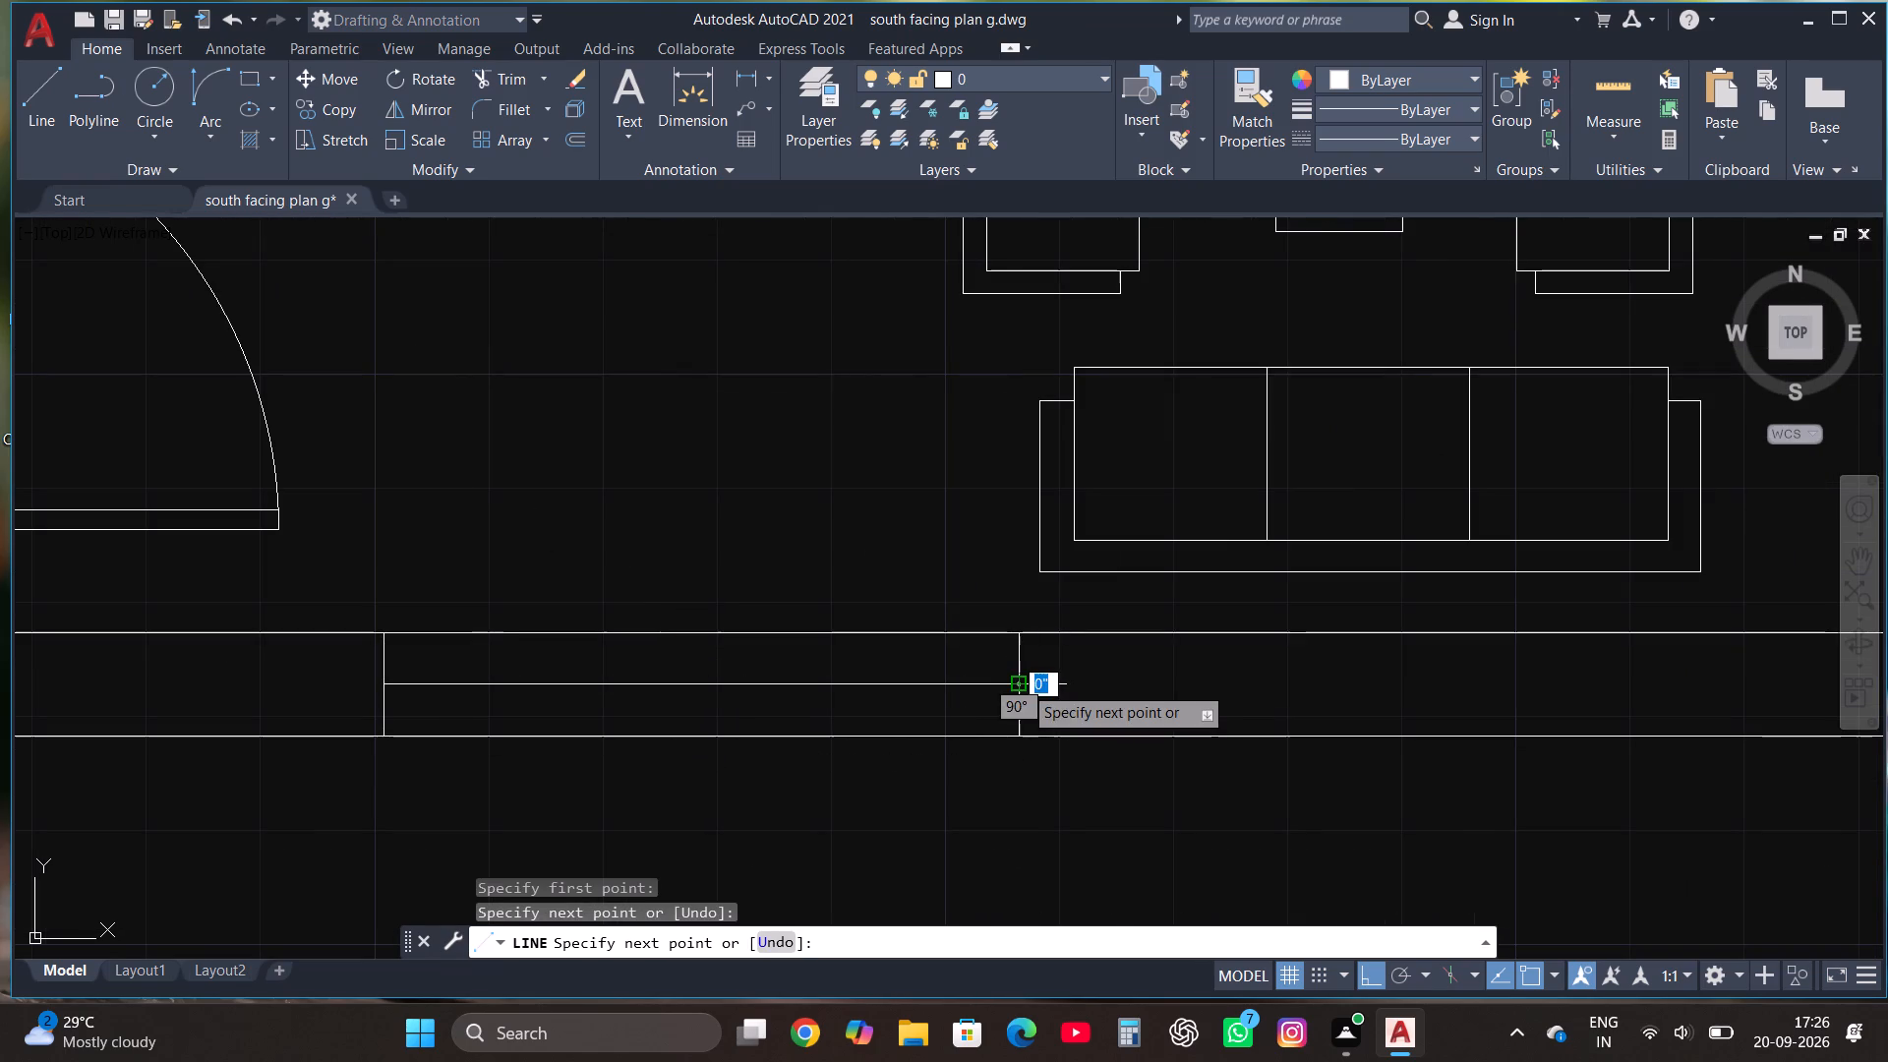
{"action": "key", "text": "Escape"}
Draw a window about 2'-1" long across the west wall thickness behind the bed as a rectangle with a lengthwise centre line.
{"action": "scroll", "coordinate": [1136, 764], "scroll_direction": "down", "scroll_amount": 2}
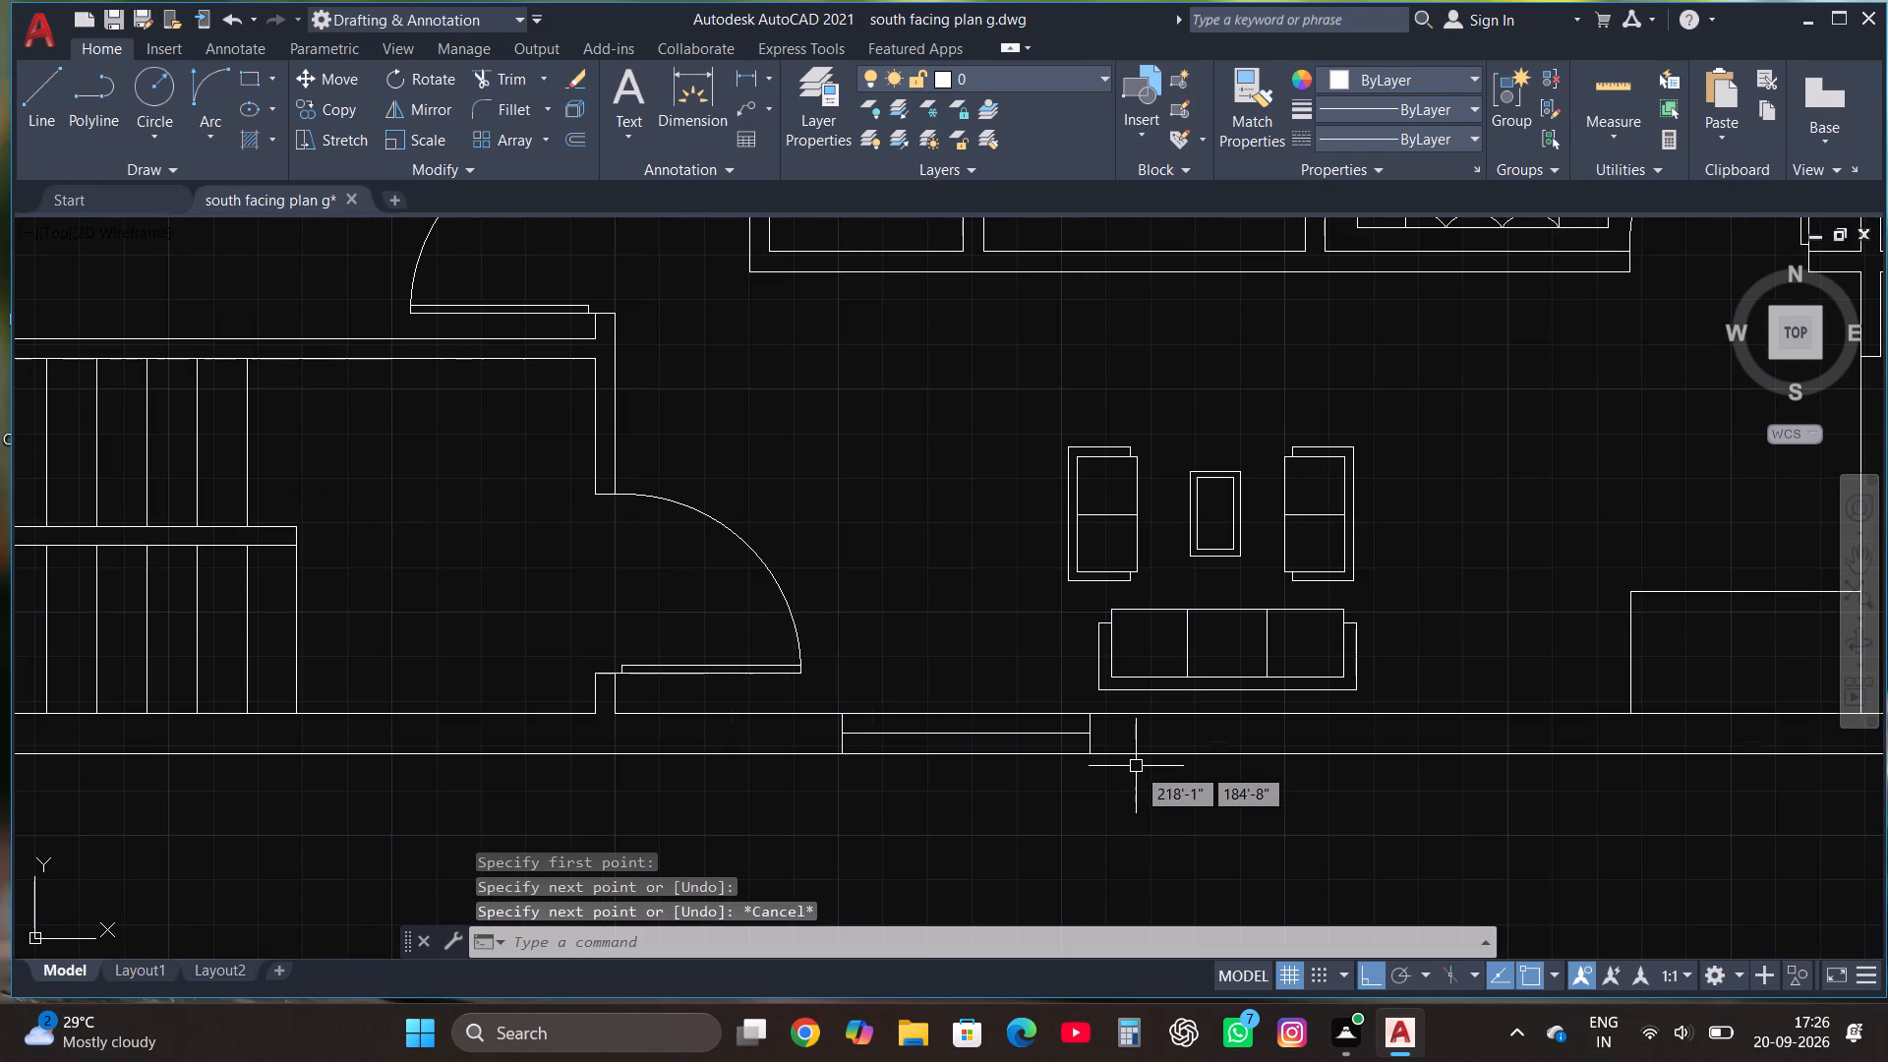
{"action": "scroll", "coordinate": [1135, 782], "scroll_direction": "down", "scroll_amount": 3}
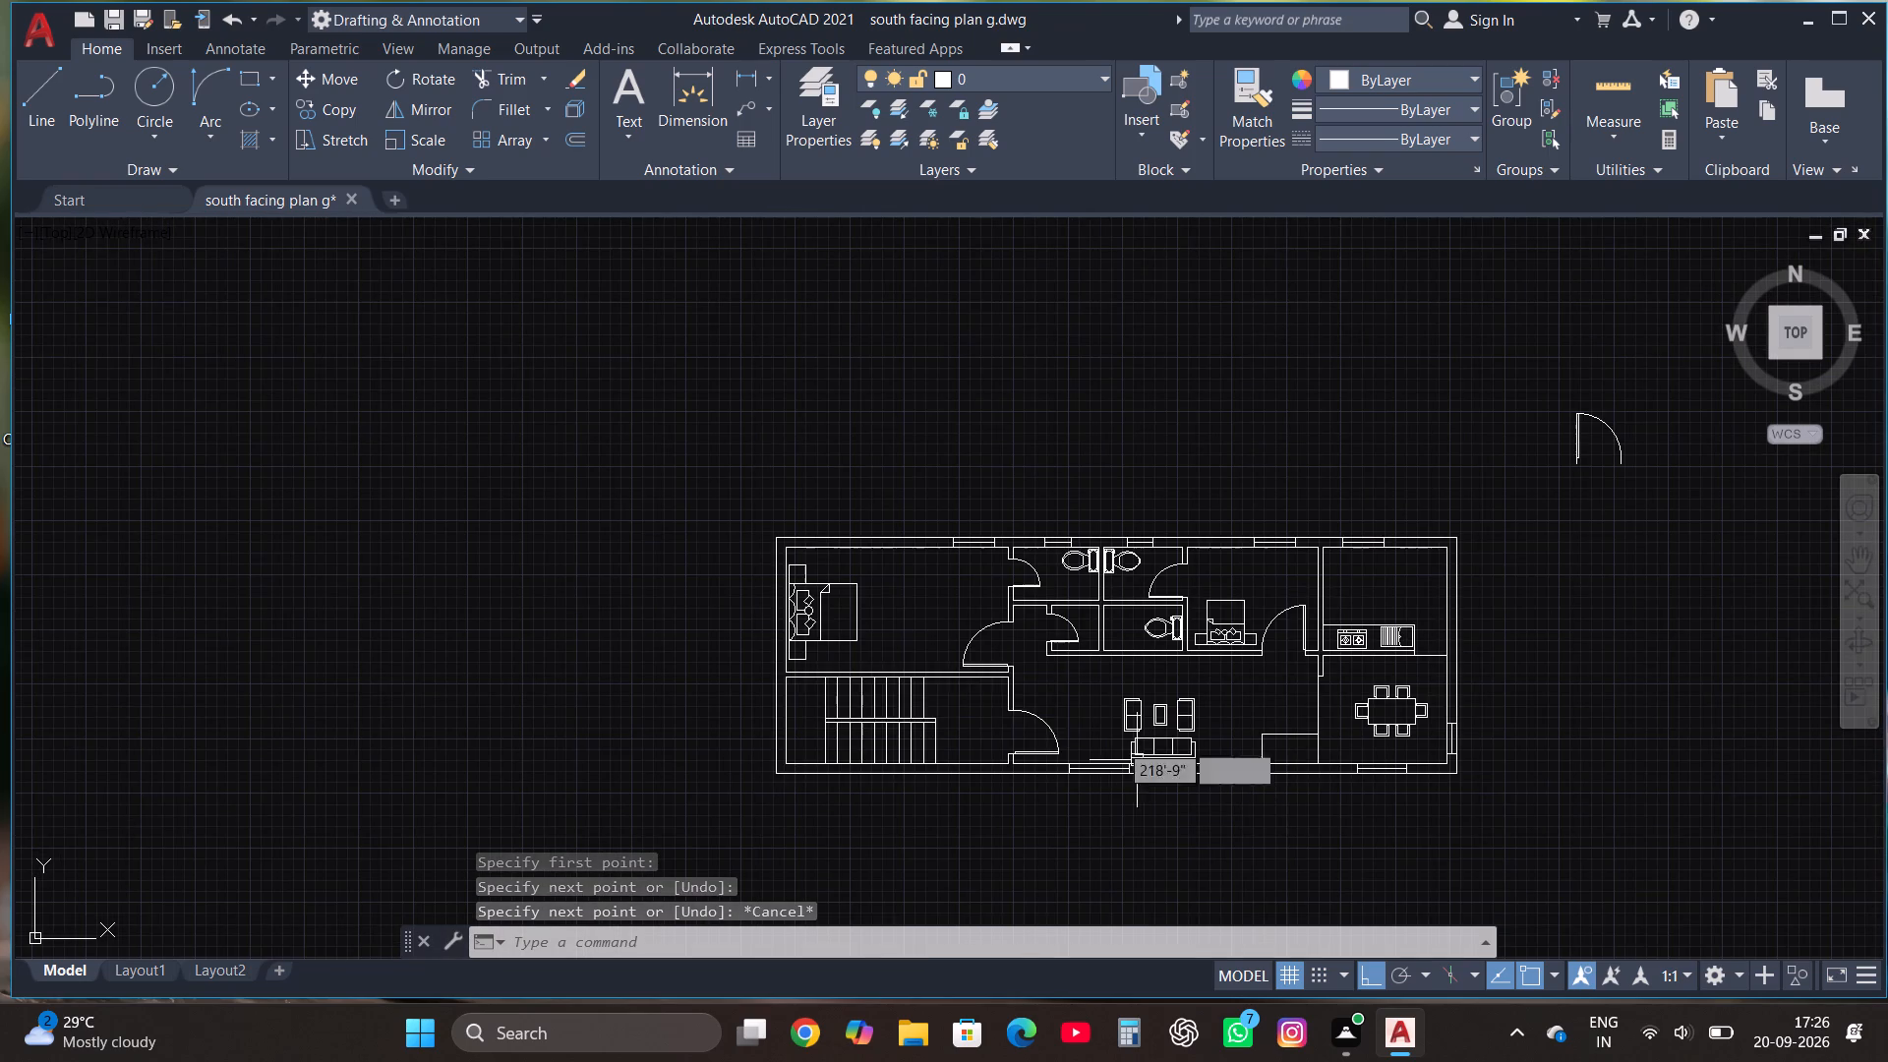
{"action": "scroll", "coordinate": [804, 656], "scroll_direction": "up", "scroll_amount": 3}
{"action": "scroll", "coordinate": [632, 579], "scroll_direction": "up", "scroll_amount": 1}
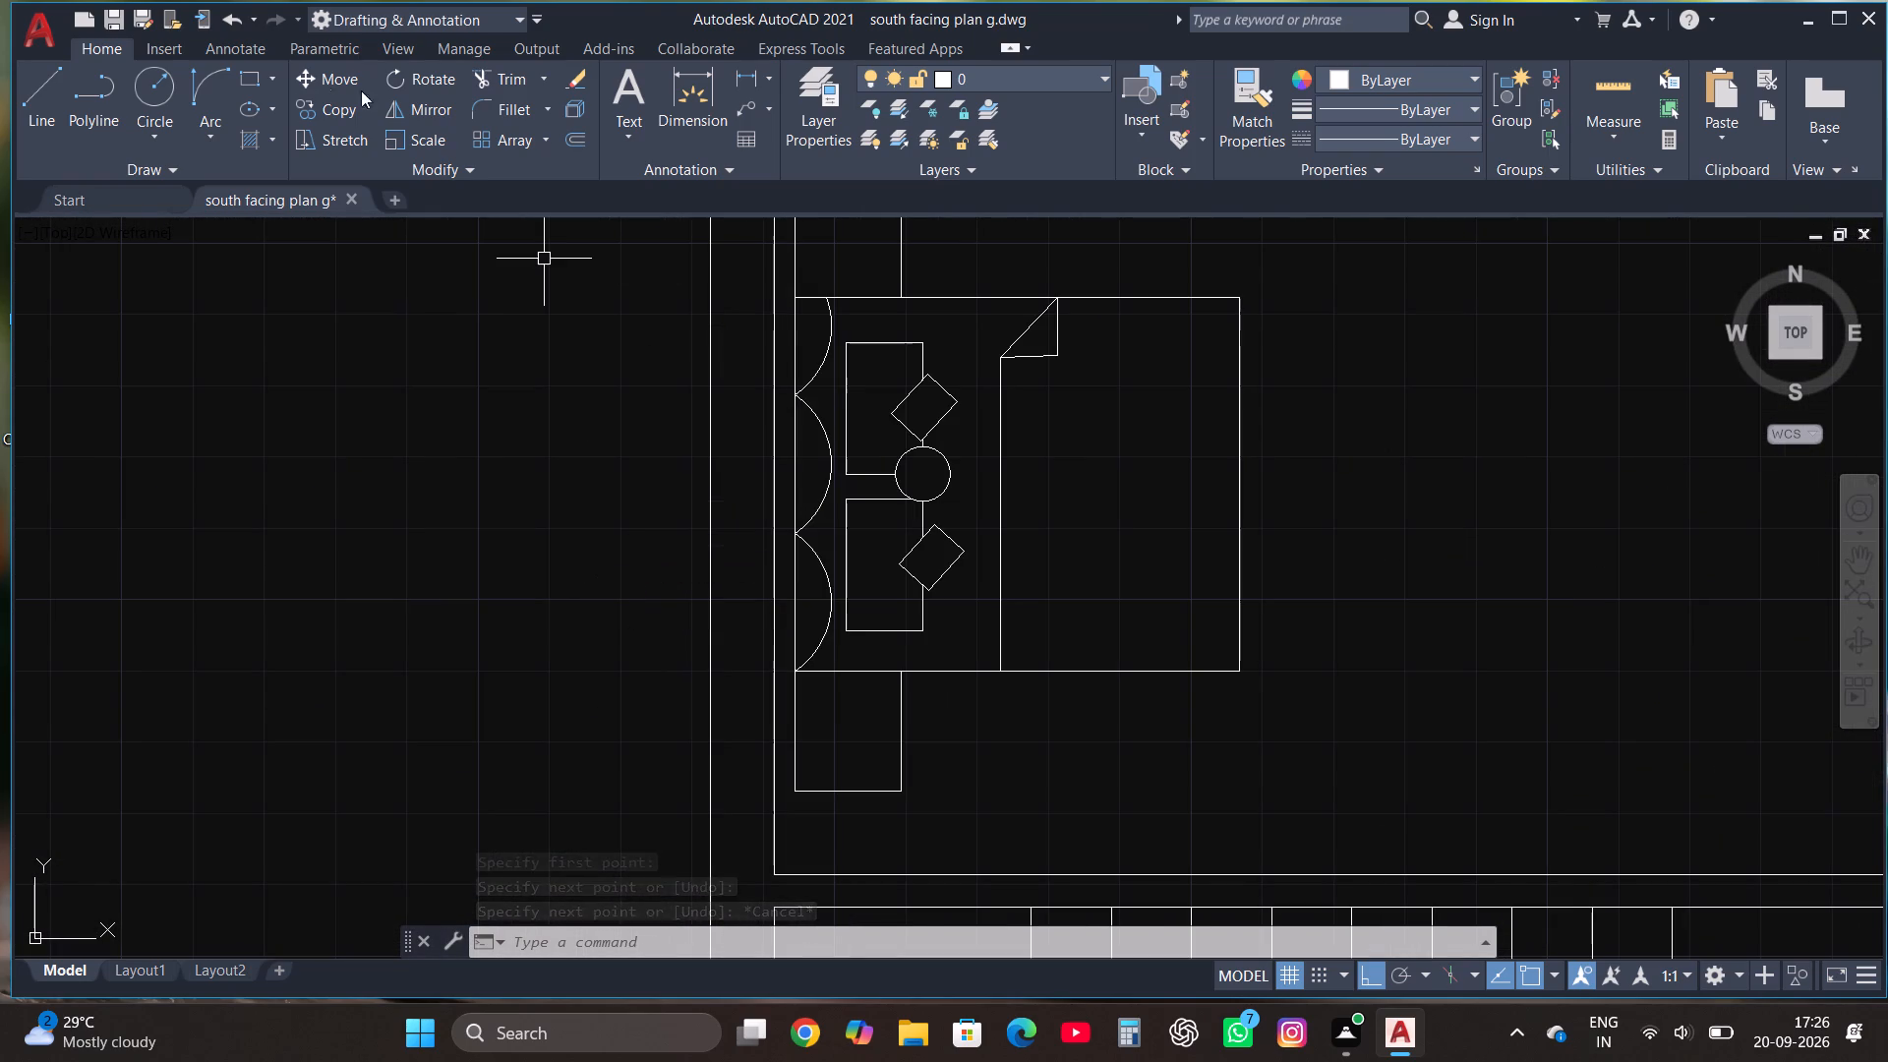
{"action": "left_click", "coordinate": [239, 84]}
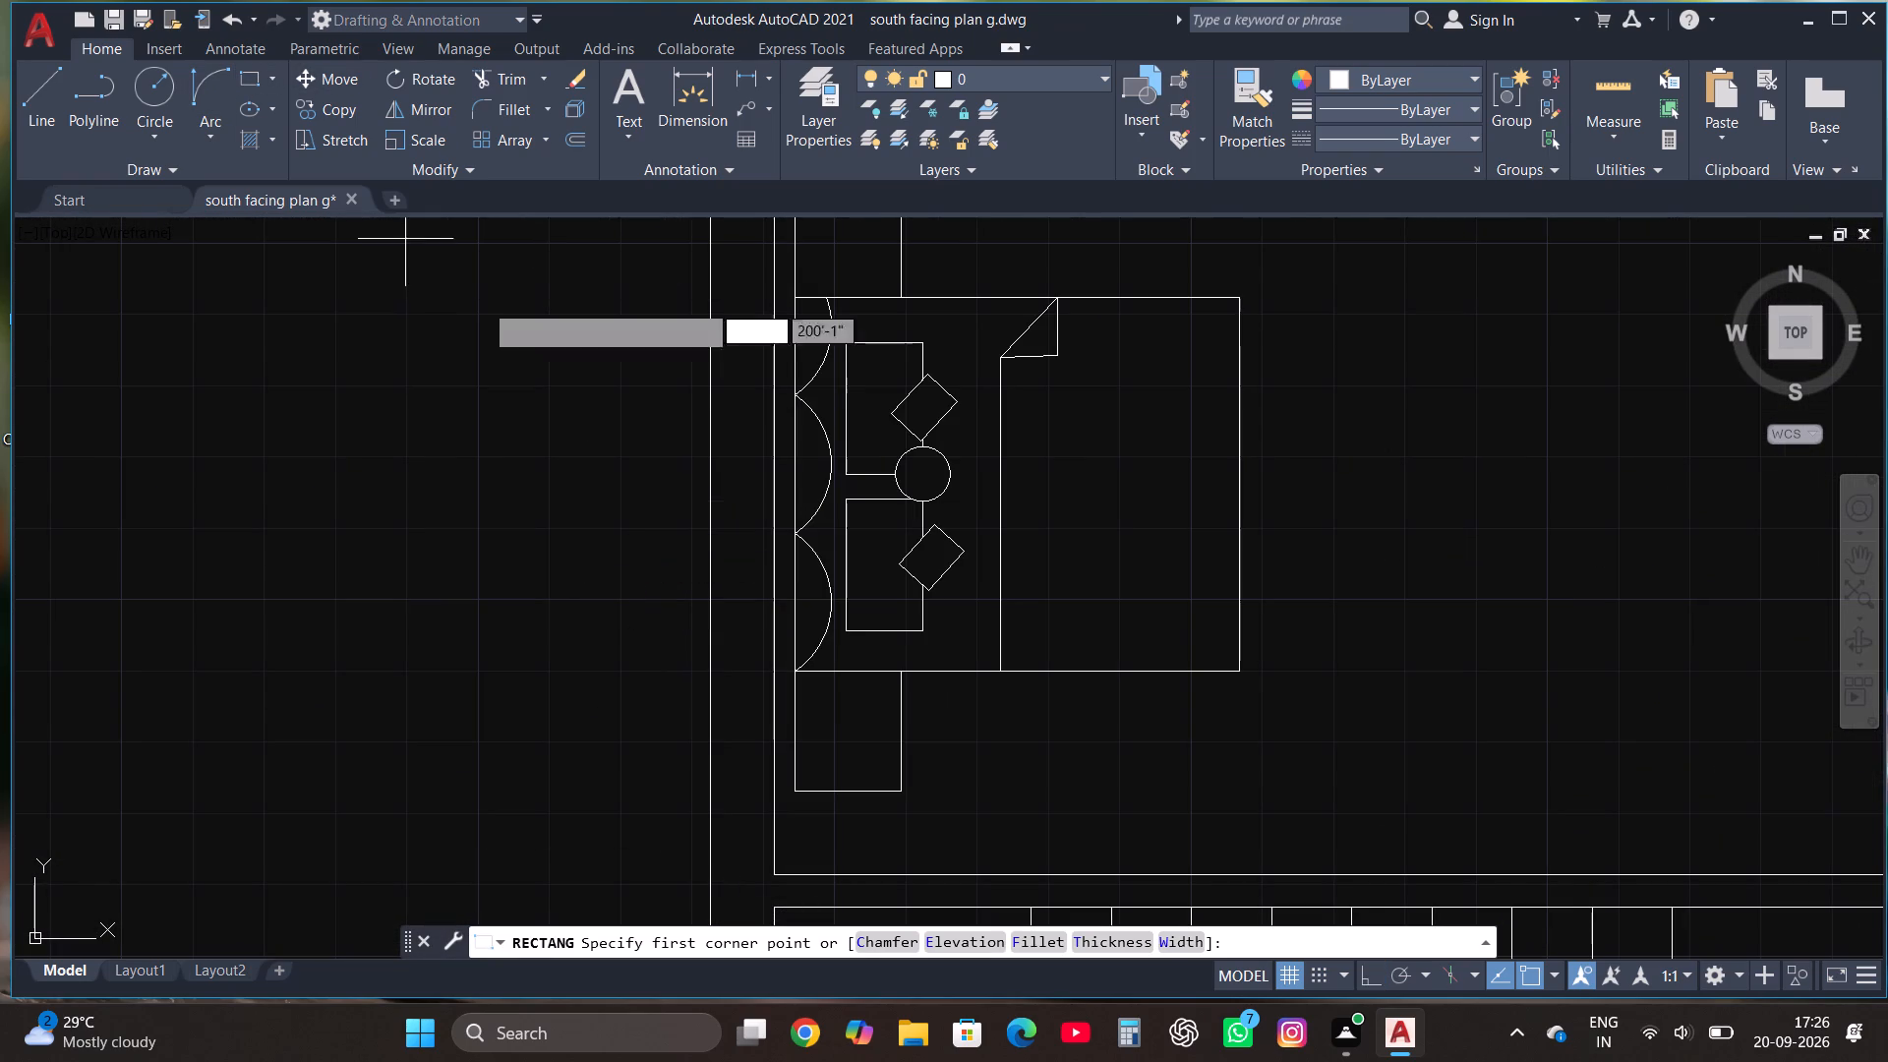
{"action": "left_click", "coordinate": [707, 479]}
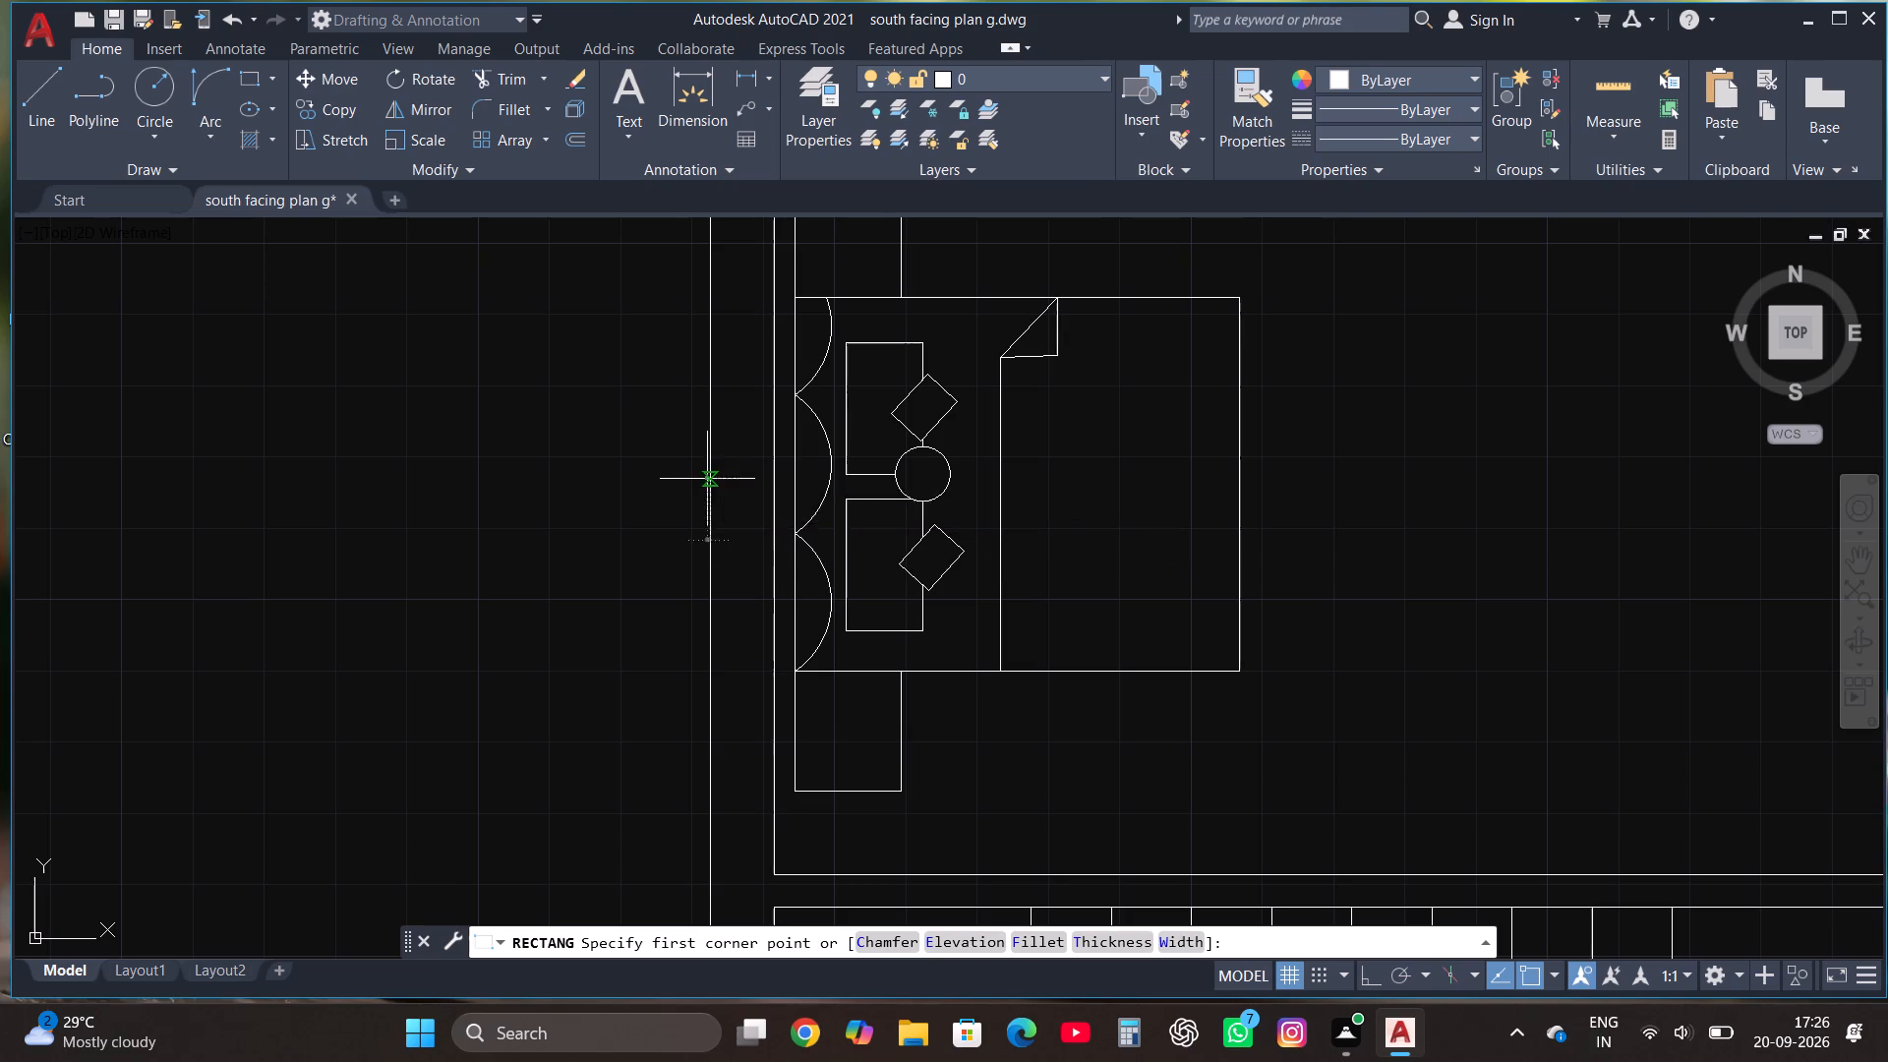
{"action": "left_click", "coordinate": [772, 660]}
{"action": "left_click", "coordinate": [35, 84]}
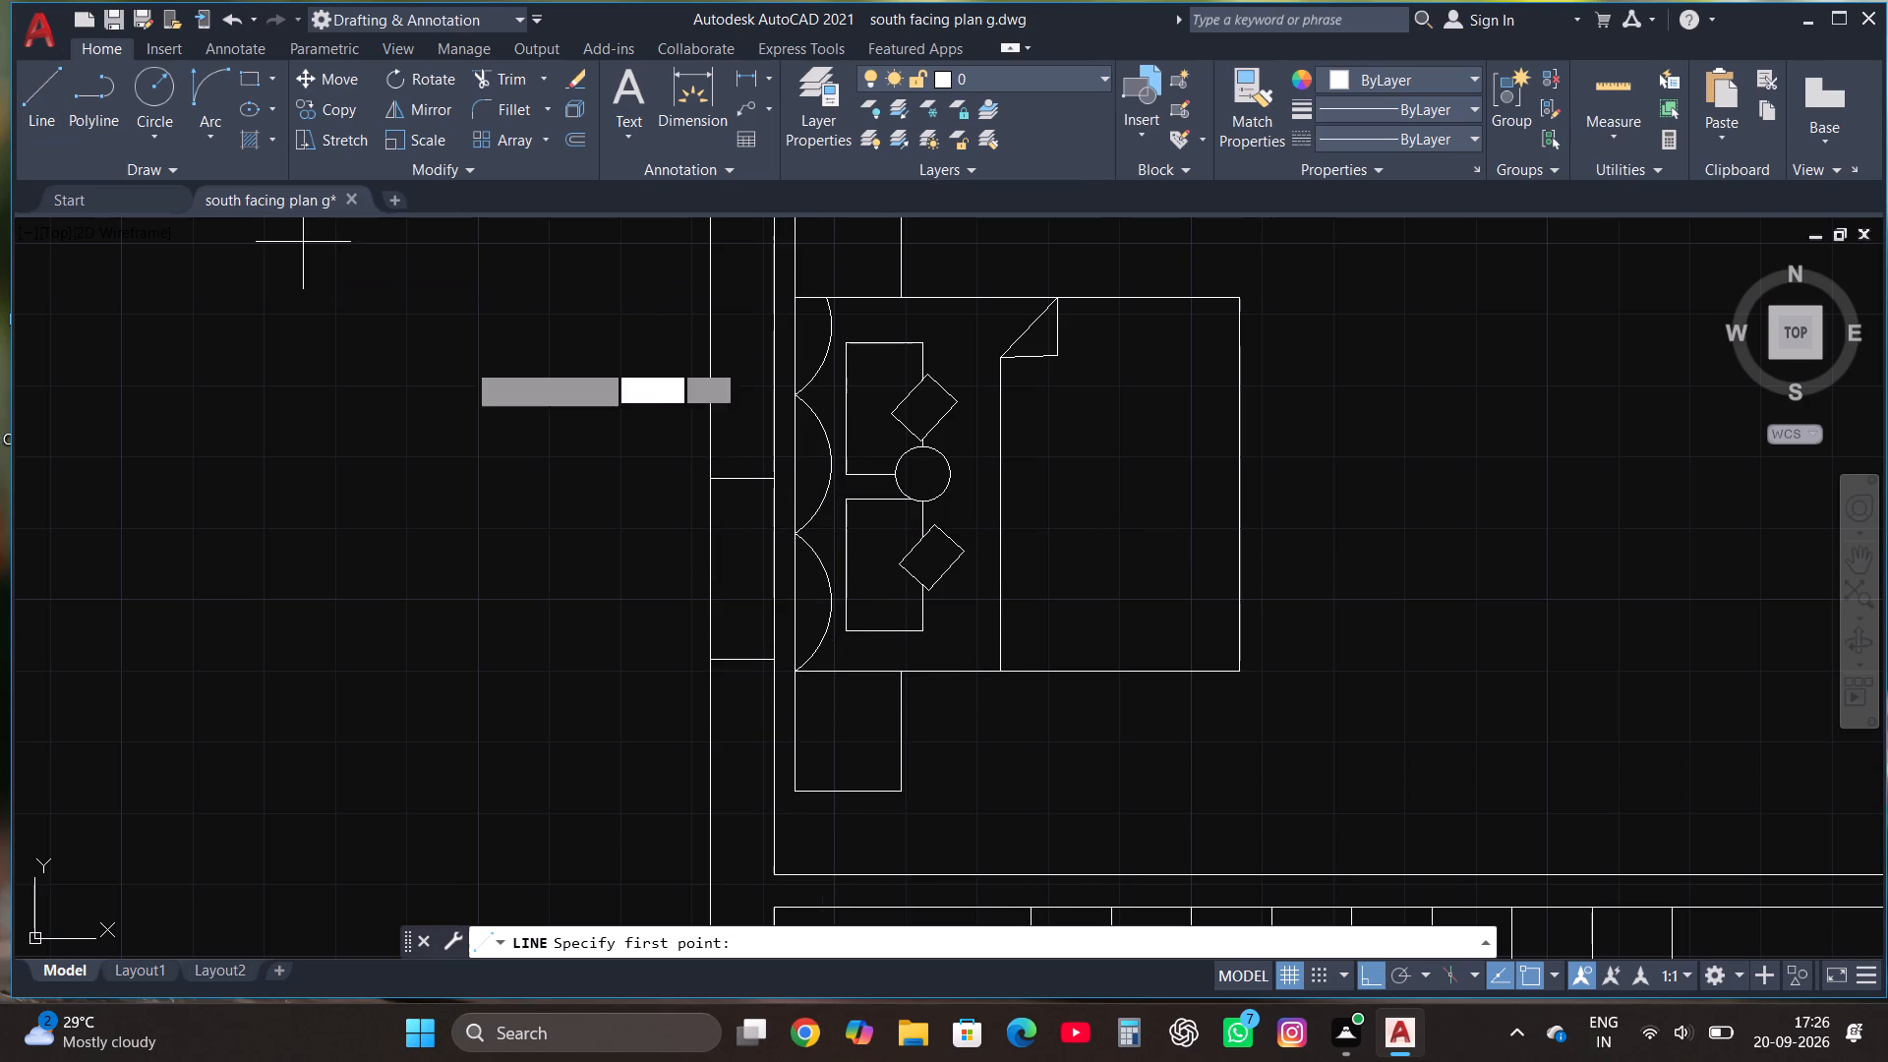
{"action": "left_click", "coordinate": [742, 475]}
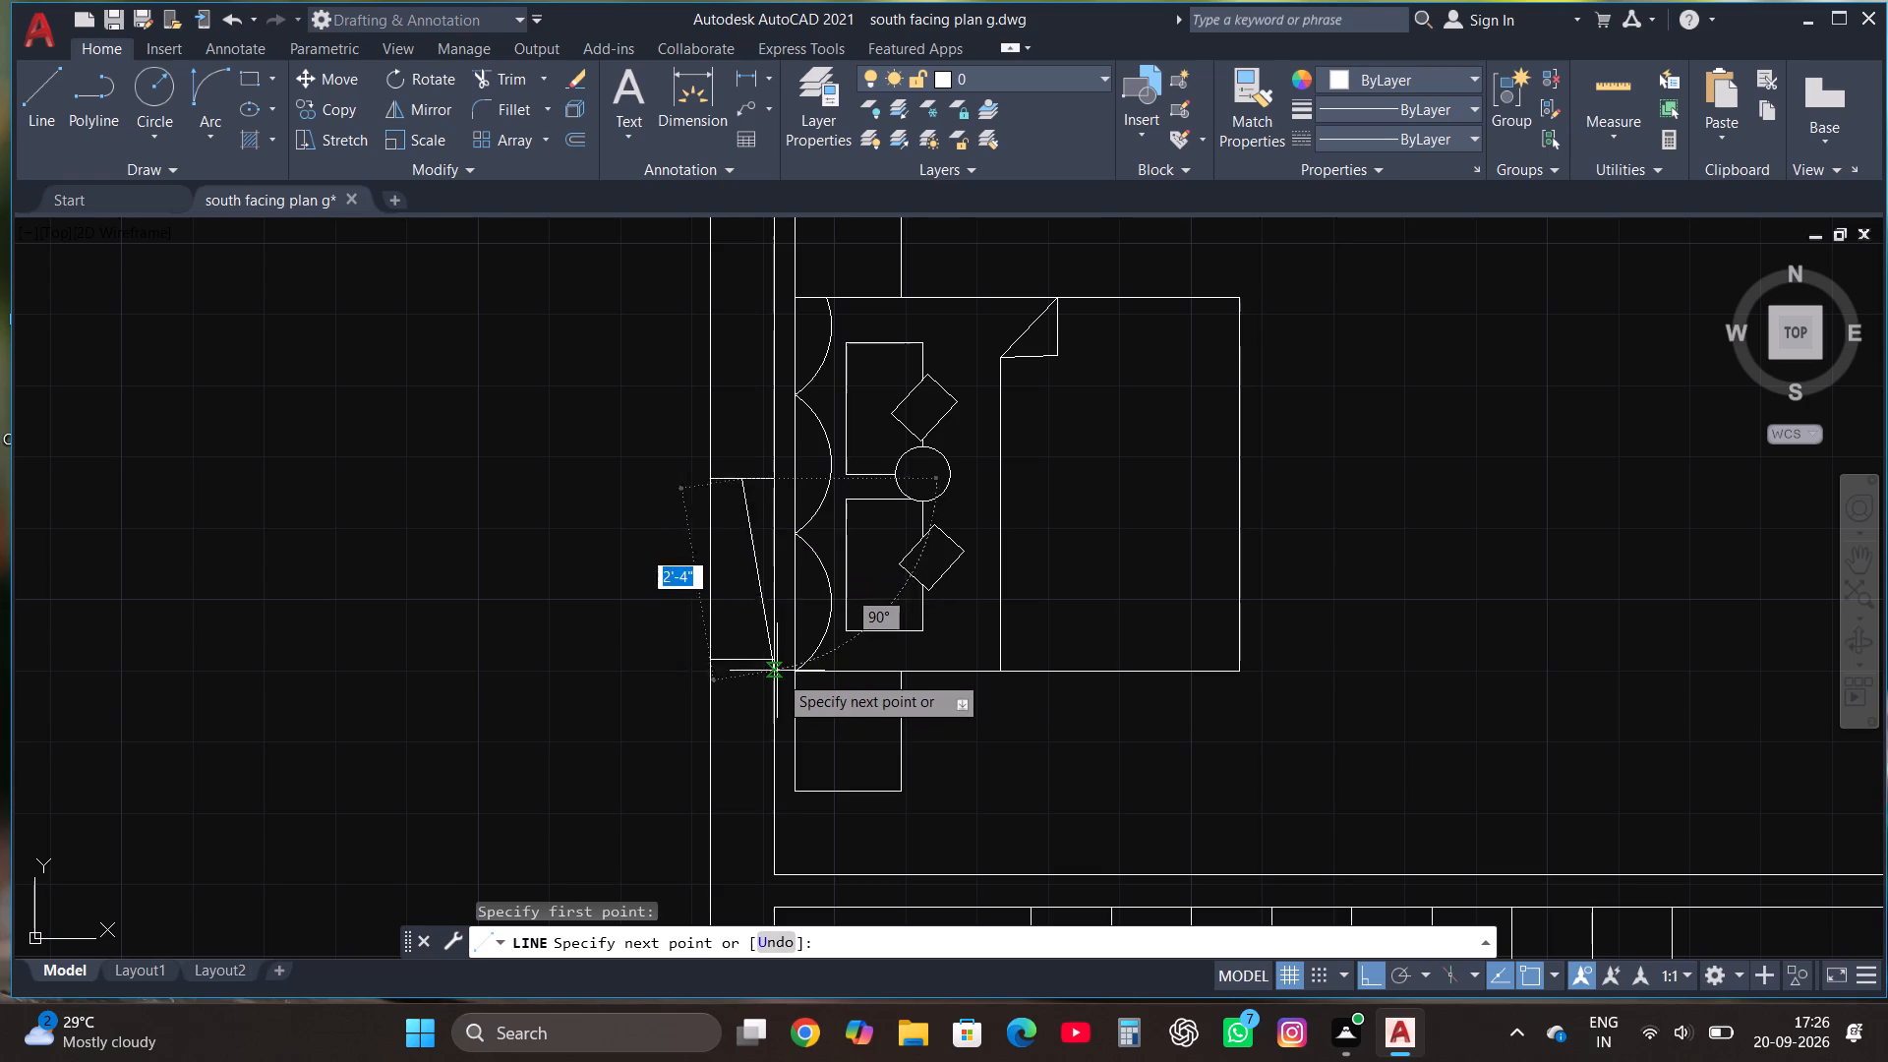
{"action": "left_click", "coordinate": [740, 660]}
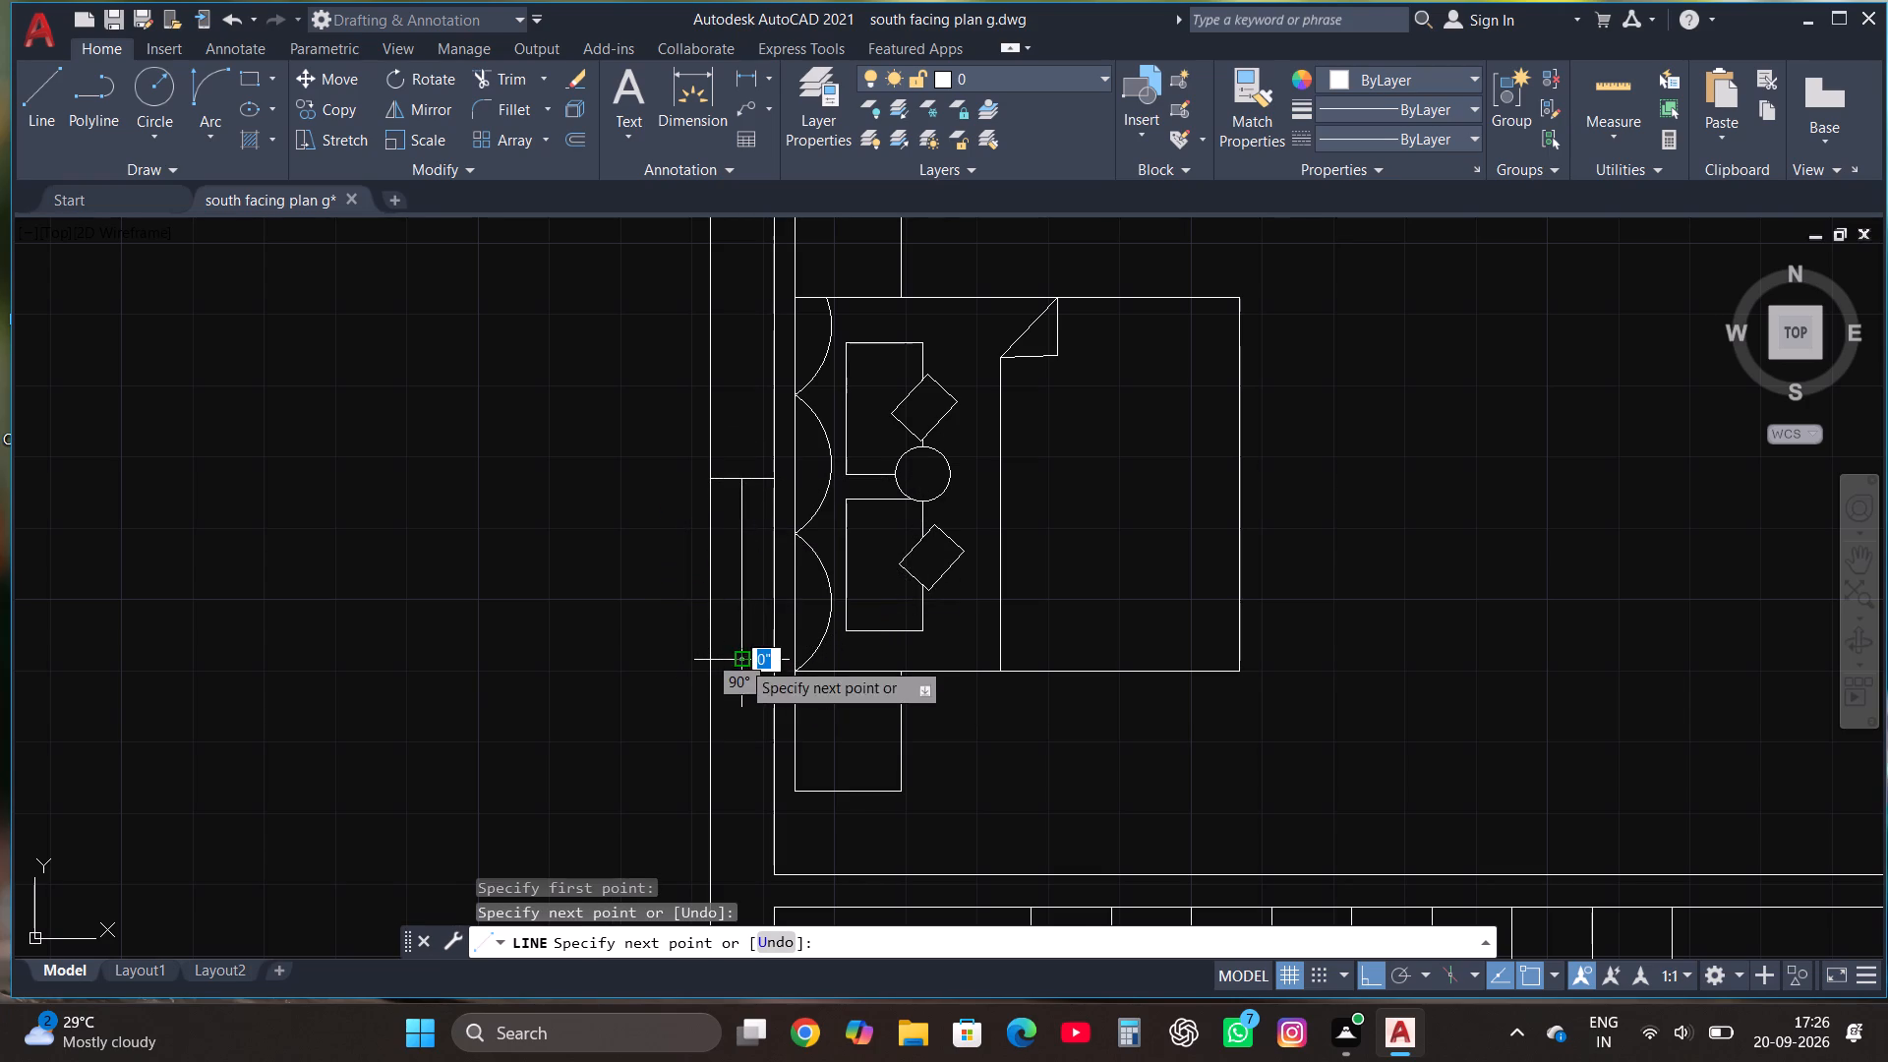
{"action": "key", "text": "Escape"}
Delete the spare door symbol lying outside the plan, northeast of the building.
{"action": "scroll", "coordinate": [758, 732], "scroll_direction": "down", "scroll_amount": 3}
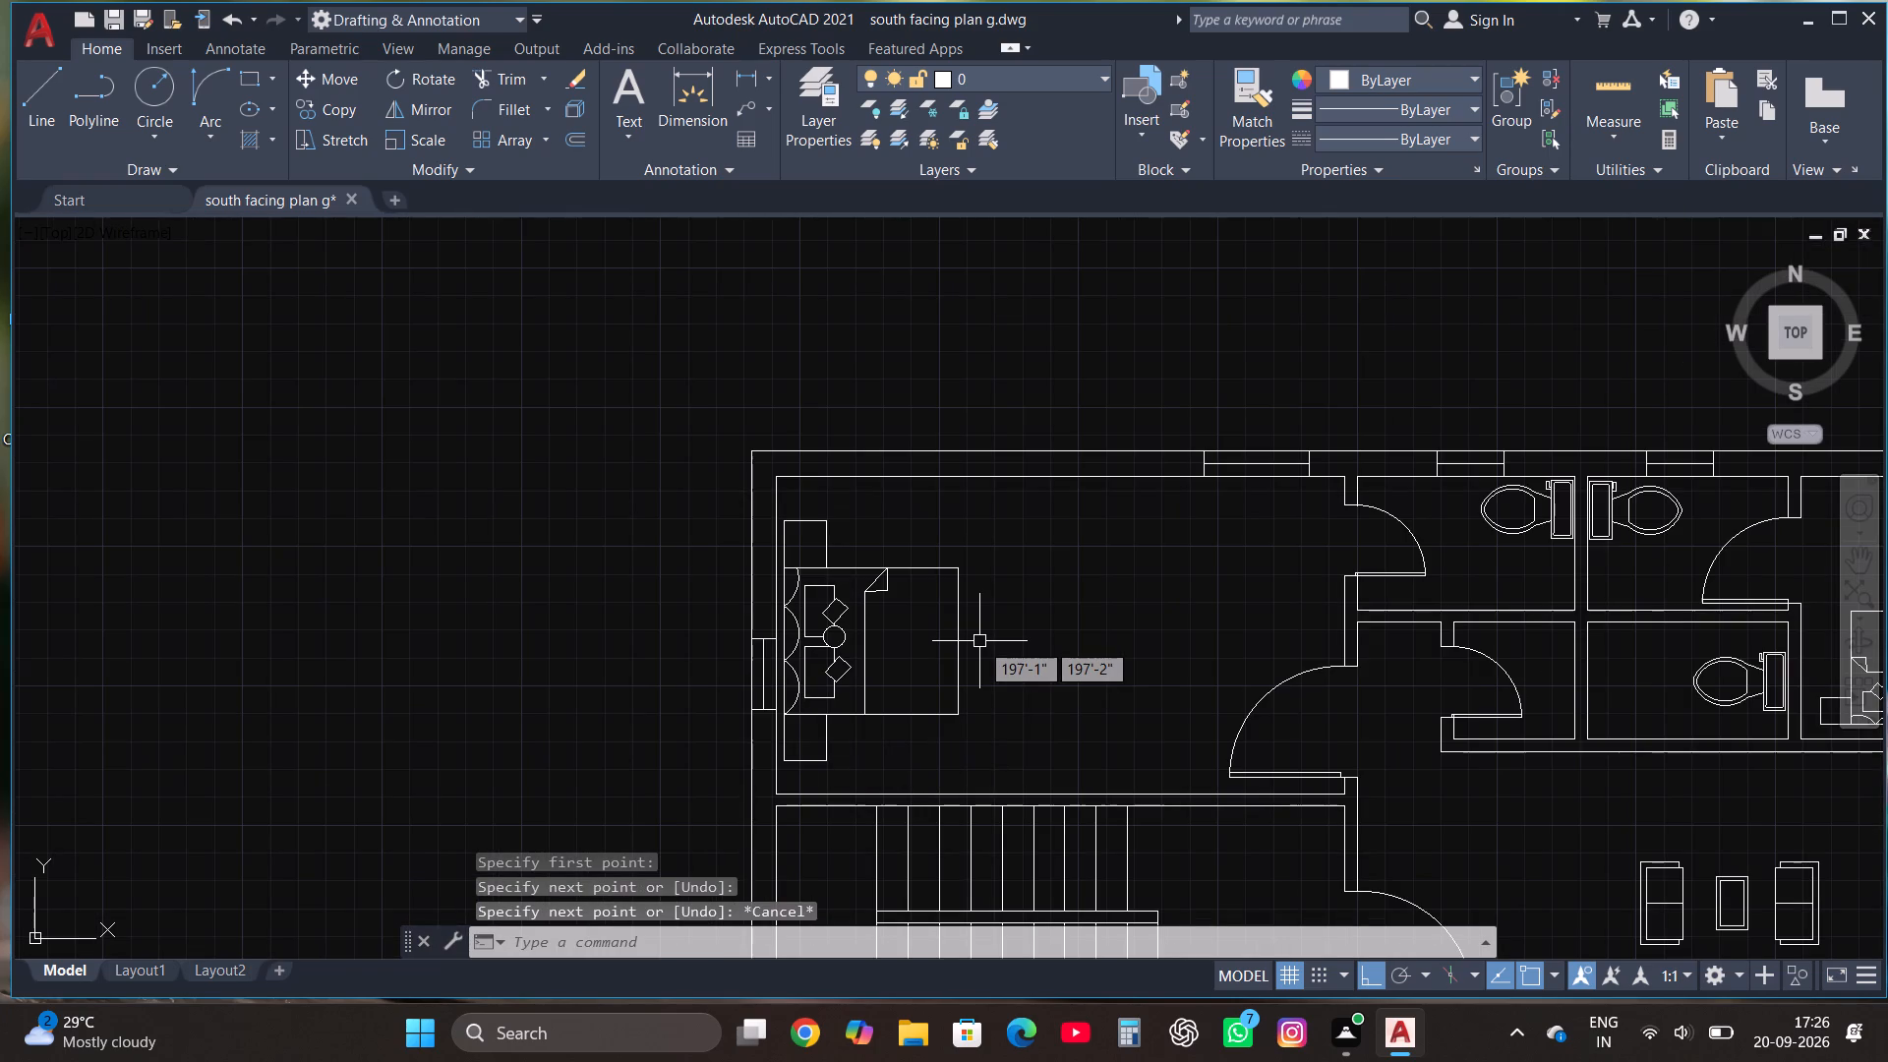
{"action": "scroll", "coordinate": [979, 641], "scroll_direction": "down", "scroll_amount": 1}
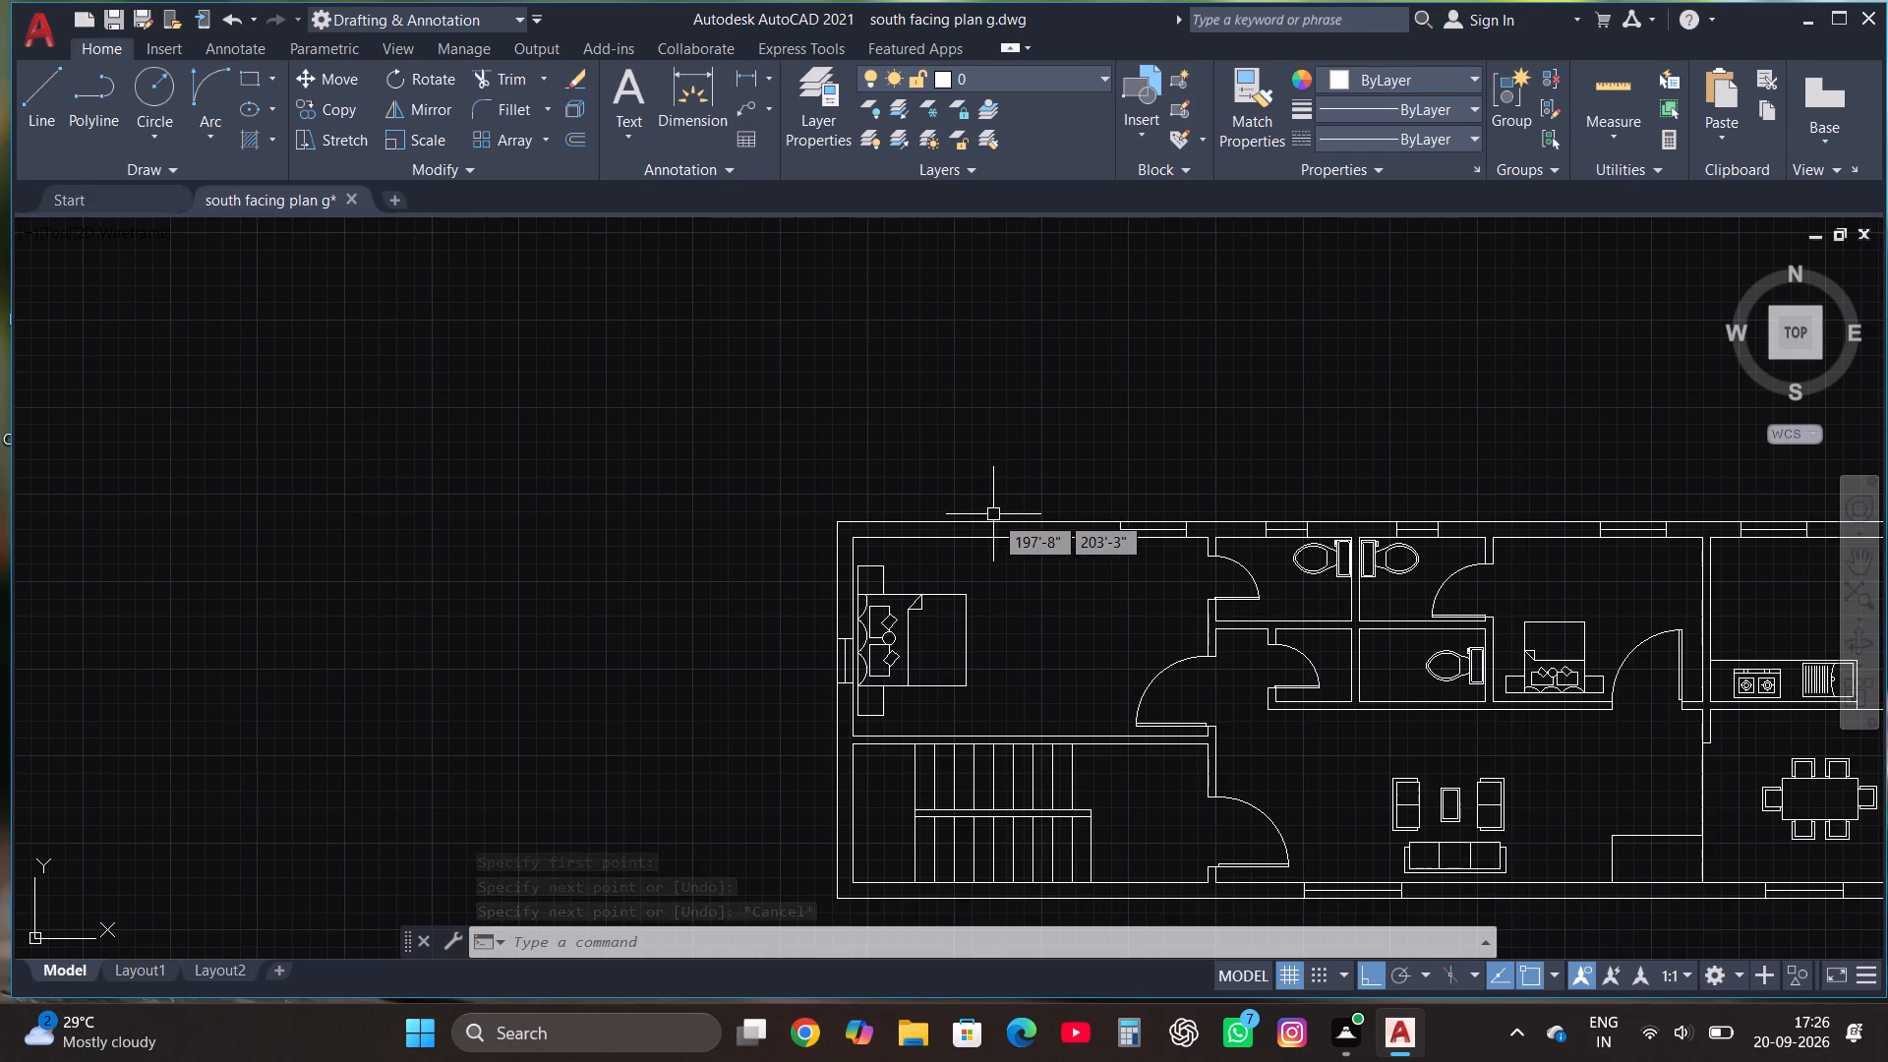
{"action": "scroll", "coordinate": [953, 499], "scroll_direction": "down", "scroll_amount": 3}
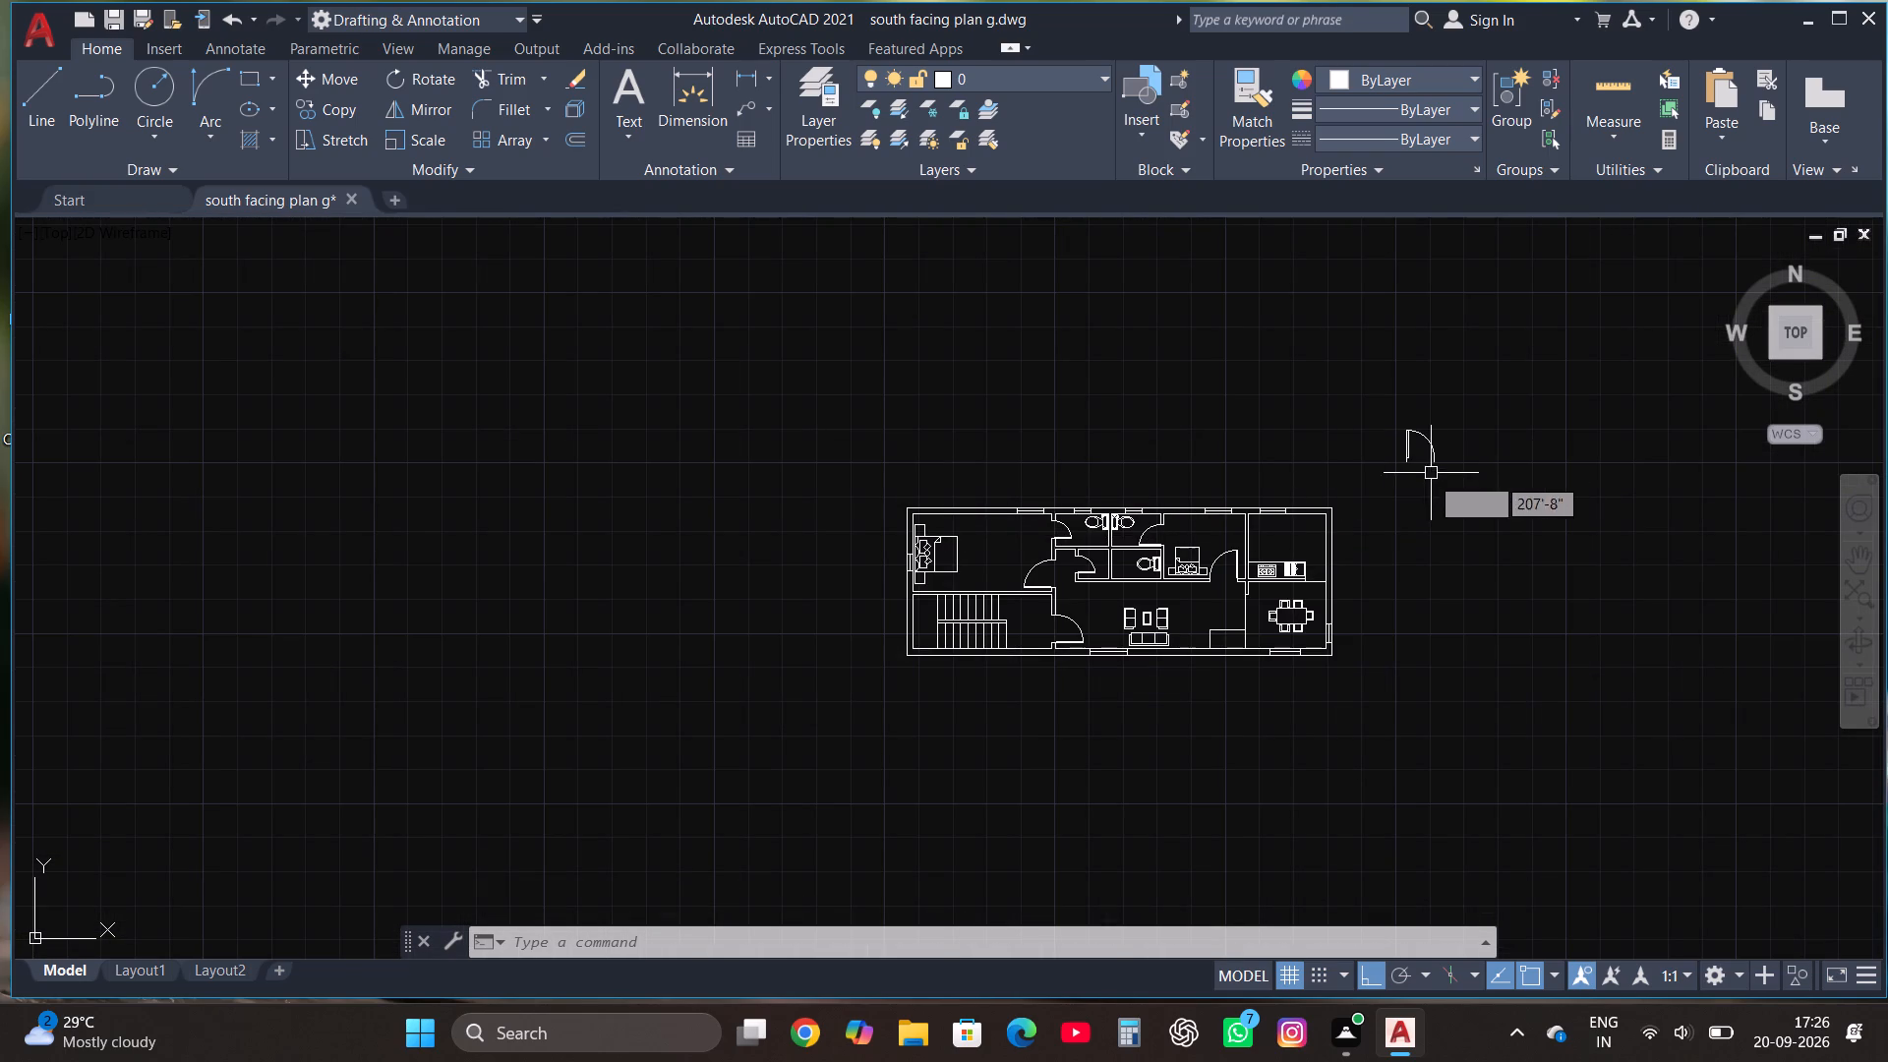
{"action": "left_click", "coordinate": [1422, 486]}
{"action": "left_click", "coordinate": [1307, 442]}
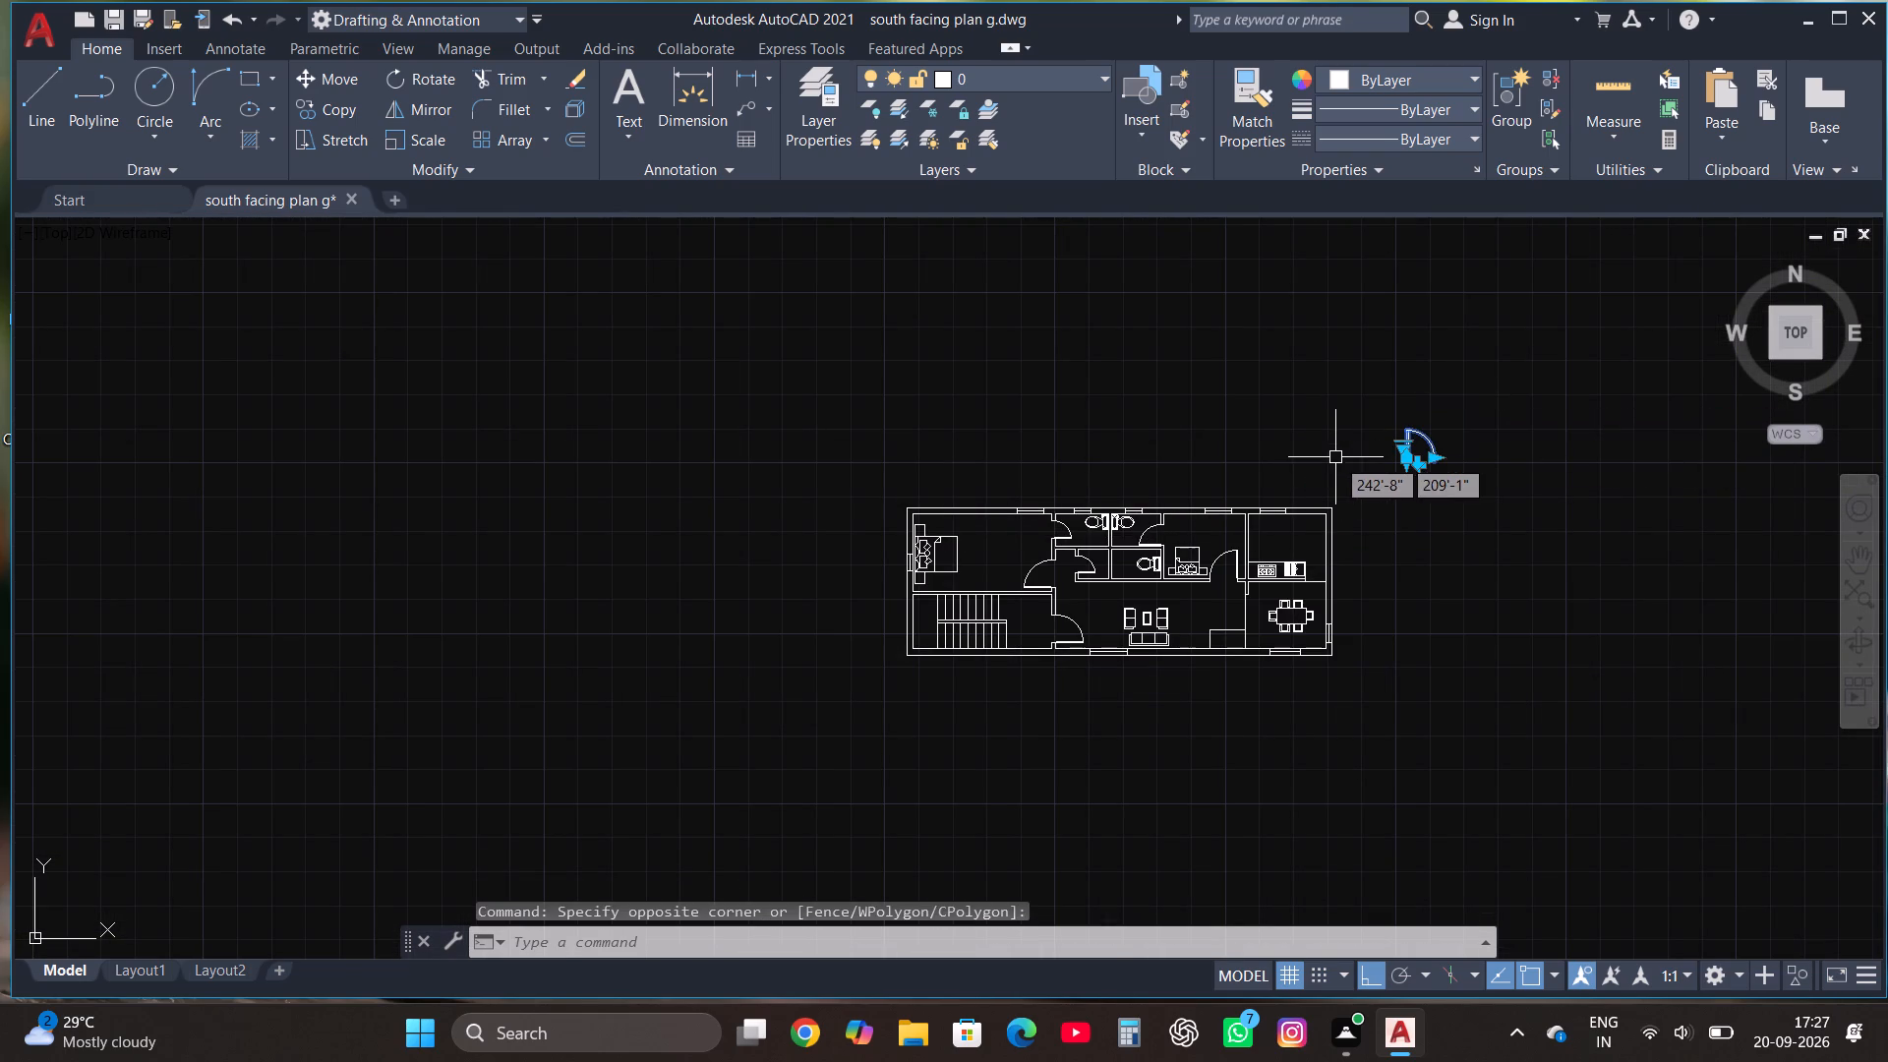
{"action": "key", "text": "Delete"}
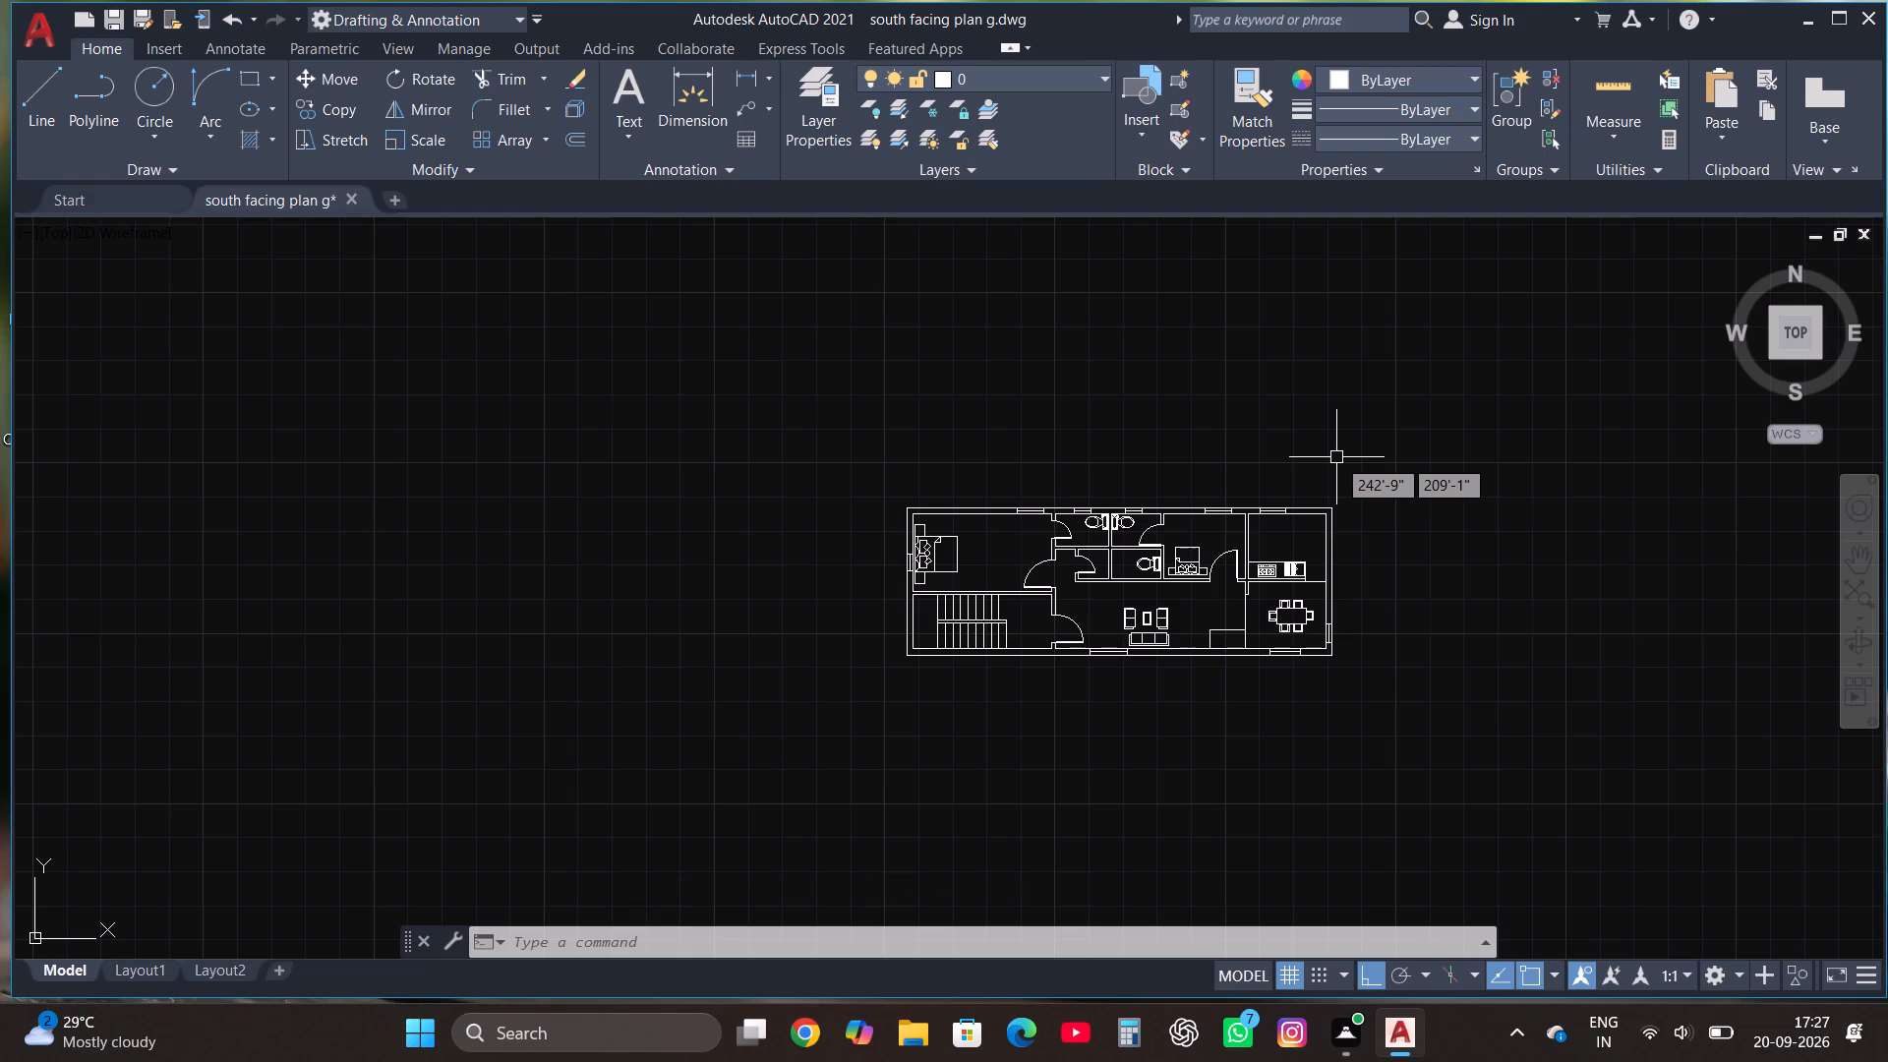
Add multiline text reading "master bedroom" with "17'*9'6"" on the second line, in the master bedroom east of the bed.
{"action": "scroll", "coordinate": [945, 582], "scroll_direction": "up", "scroll_amount": 2}
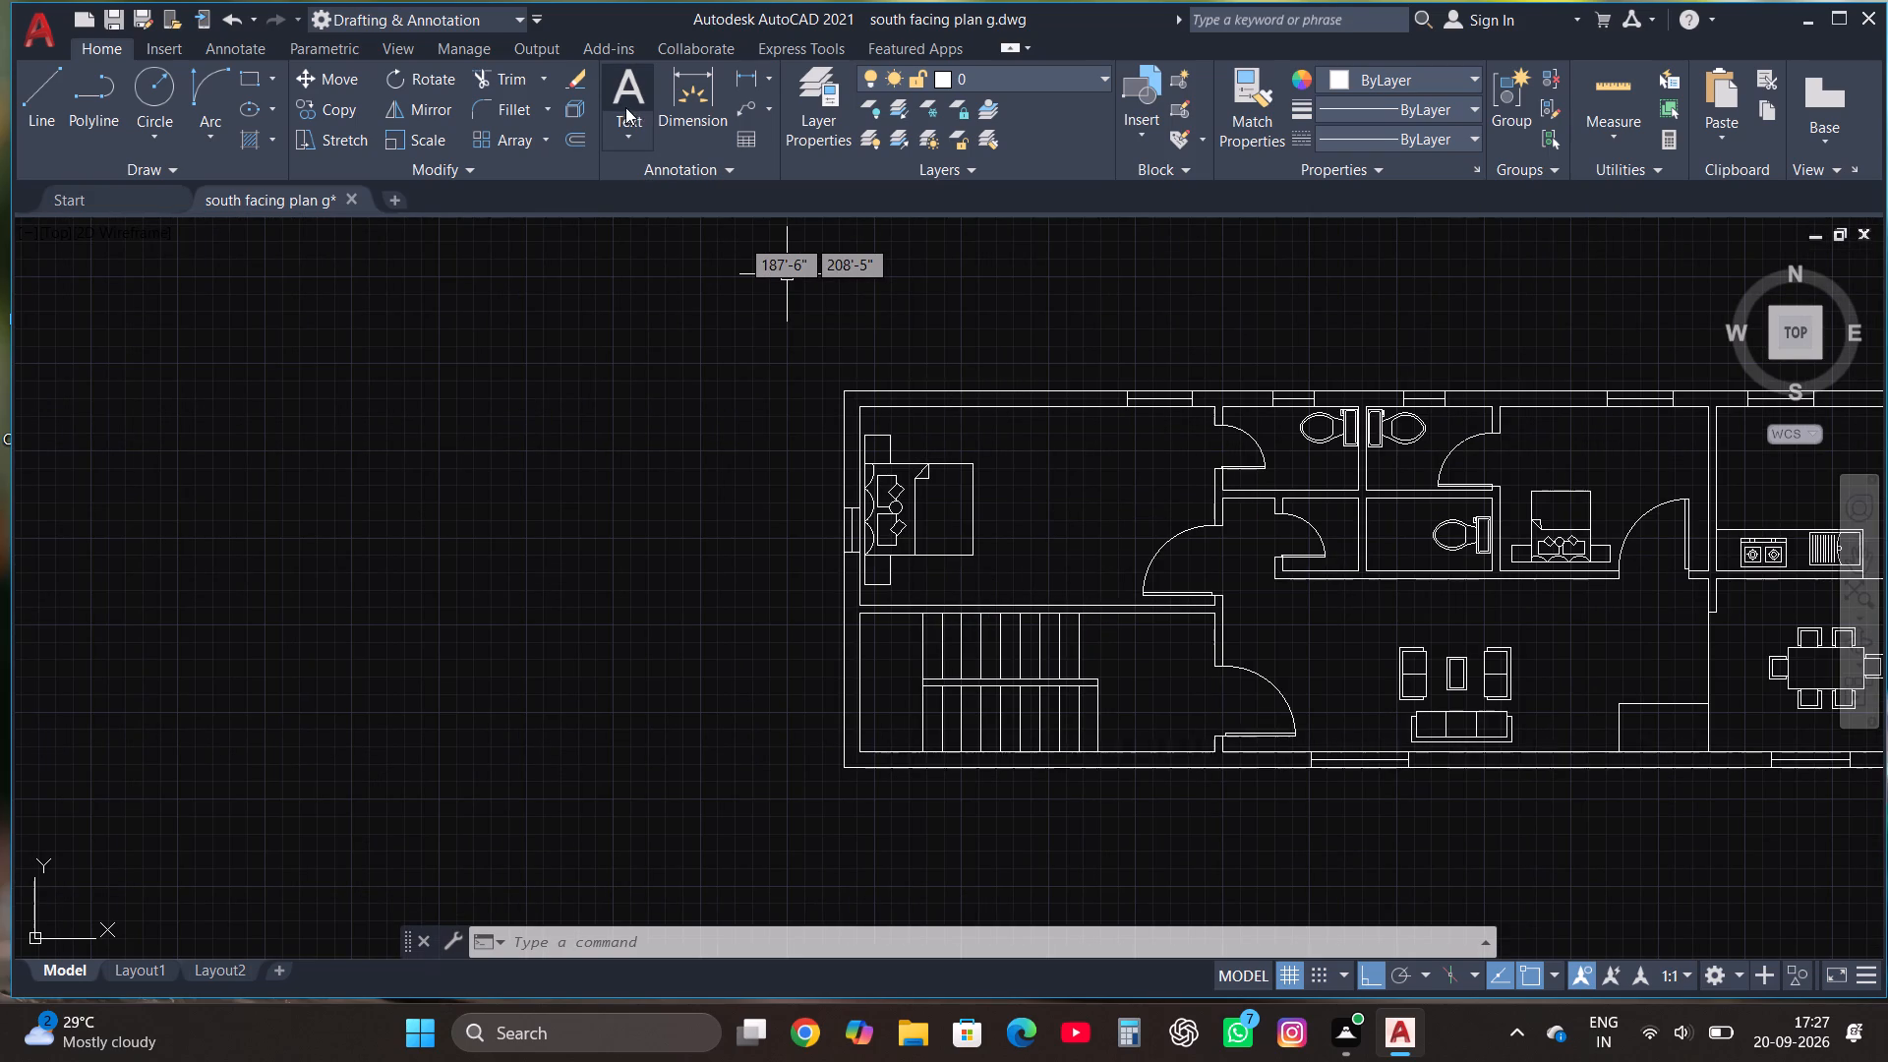
{"action": "left_click", "coordinate": [619, 99]}
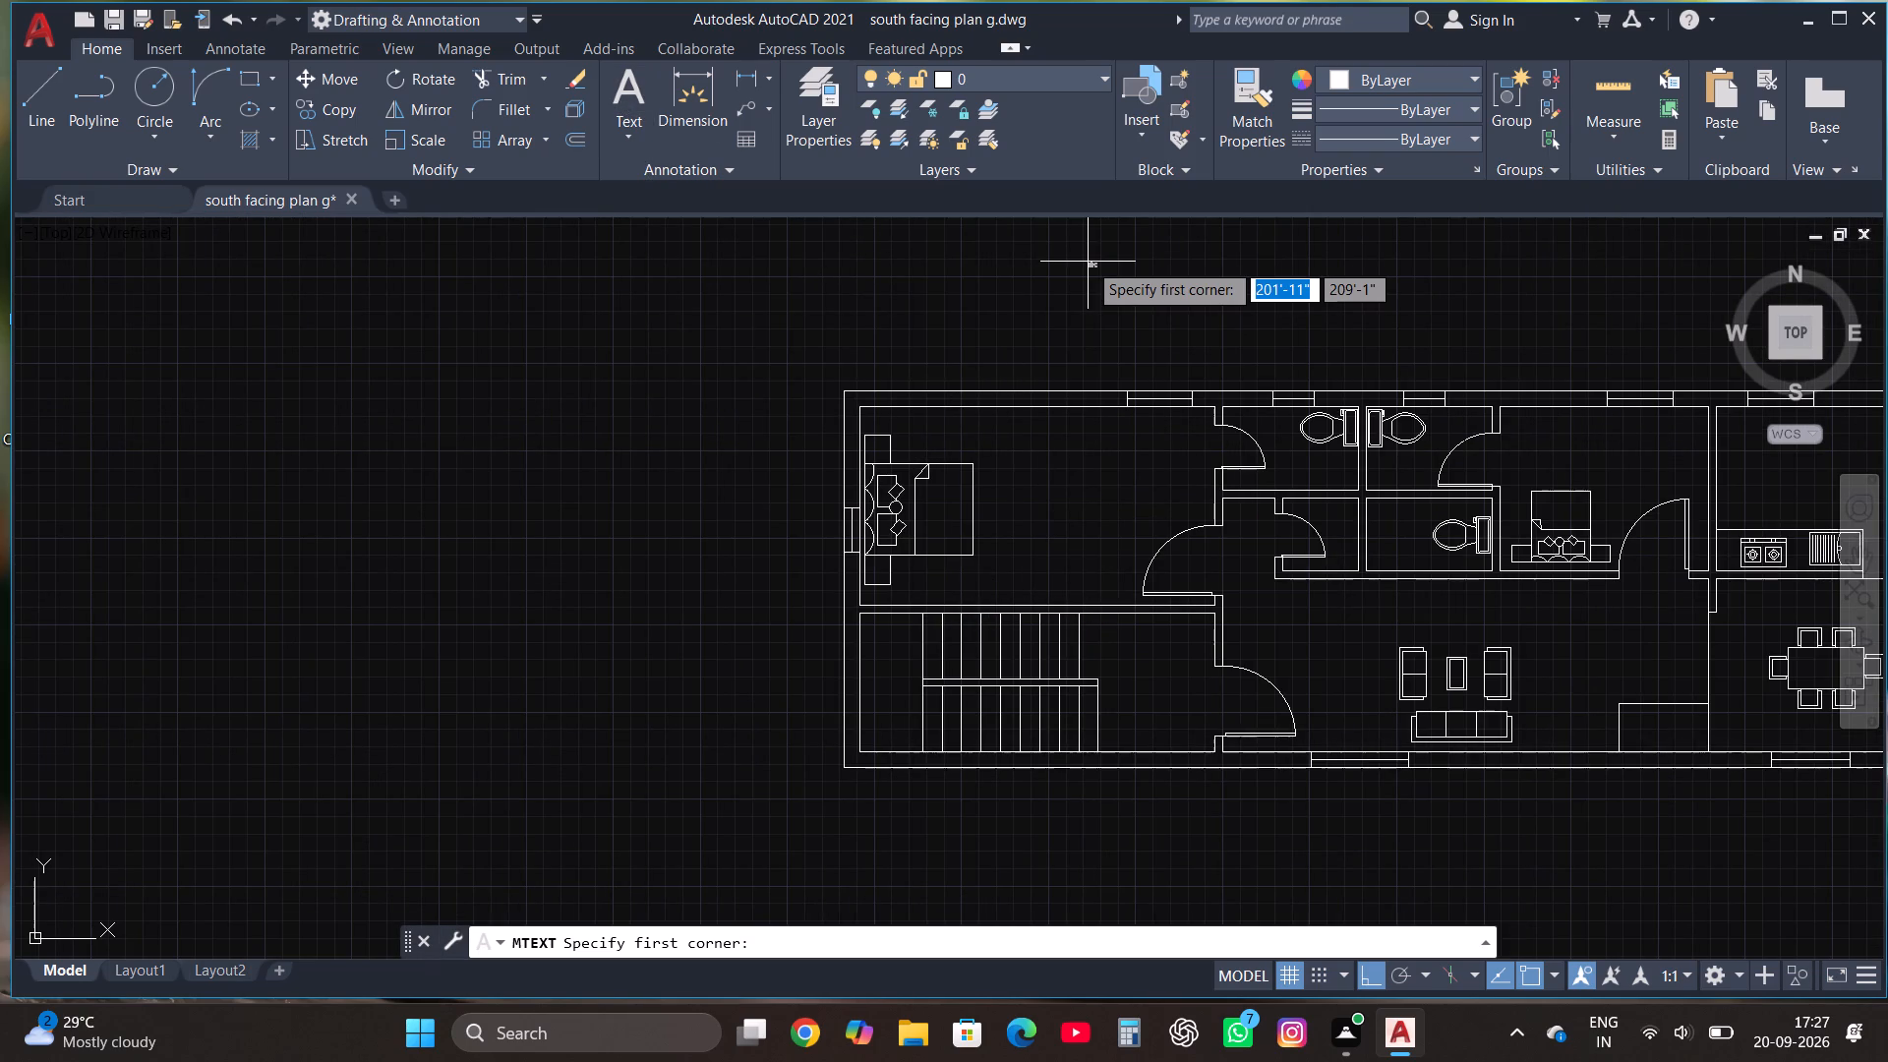
{"action": "left_click", "coordinate": [1022, 510]}
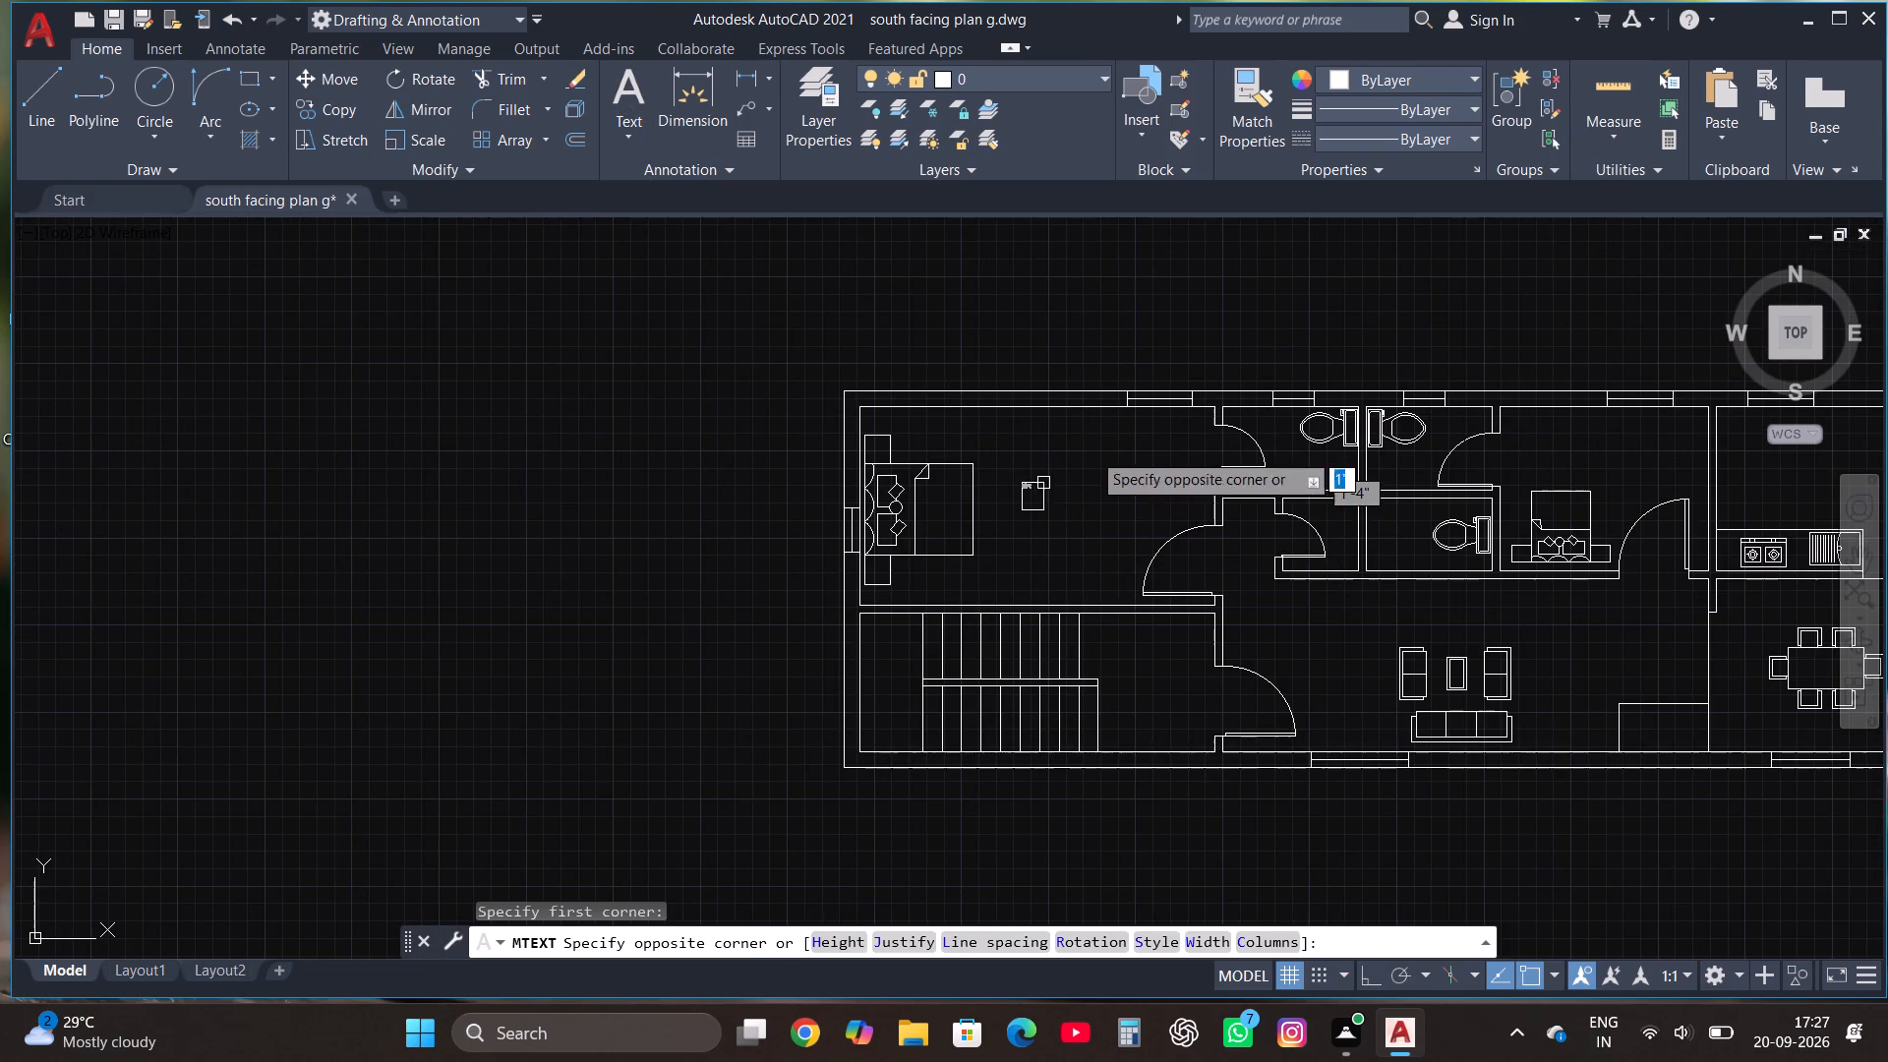
{"action": "left_click", "coordinate": [1091, 451]}
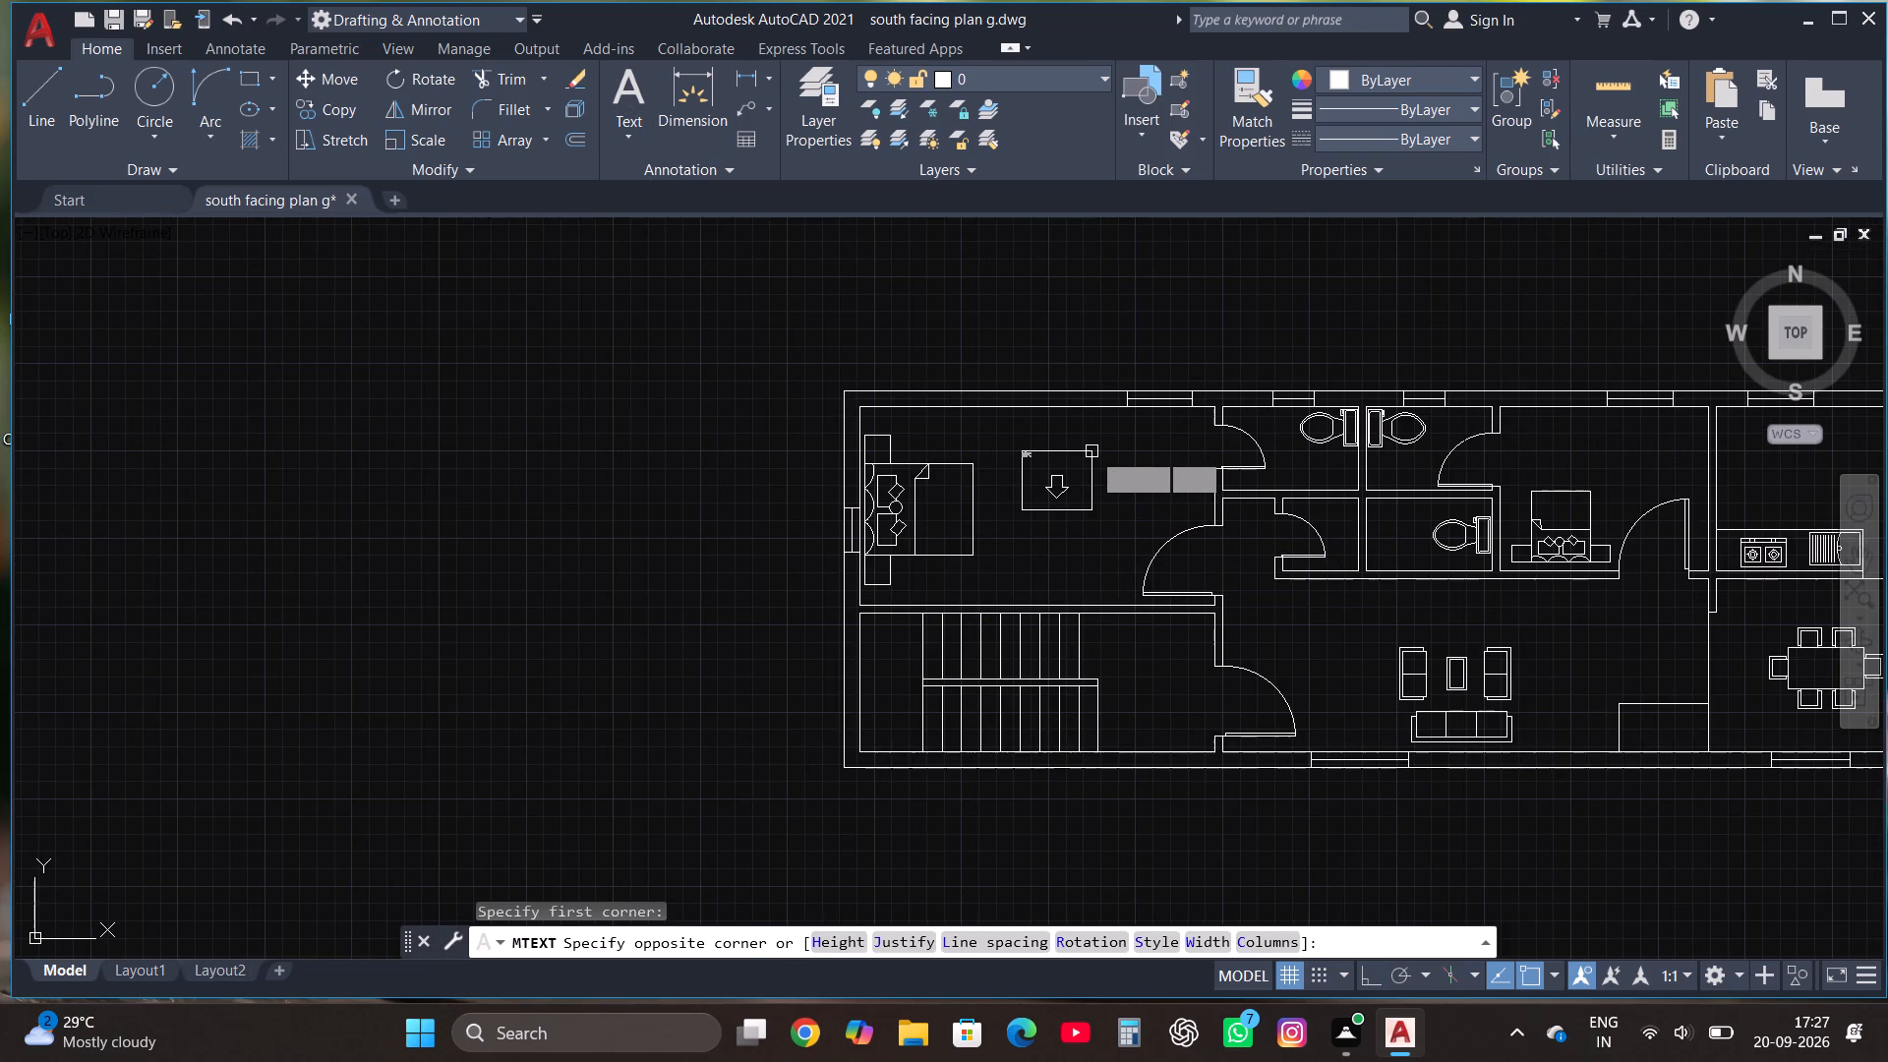
{"action": "type", "text": "master"}
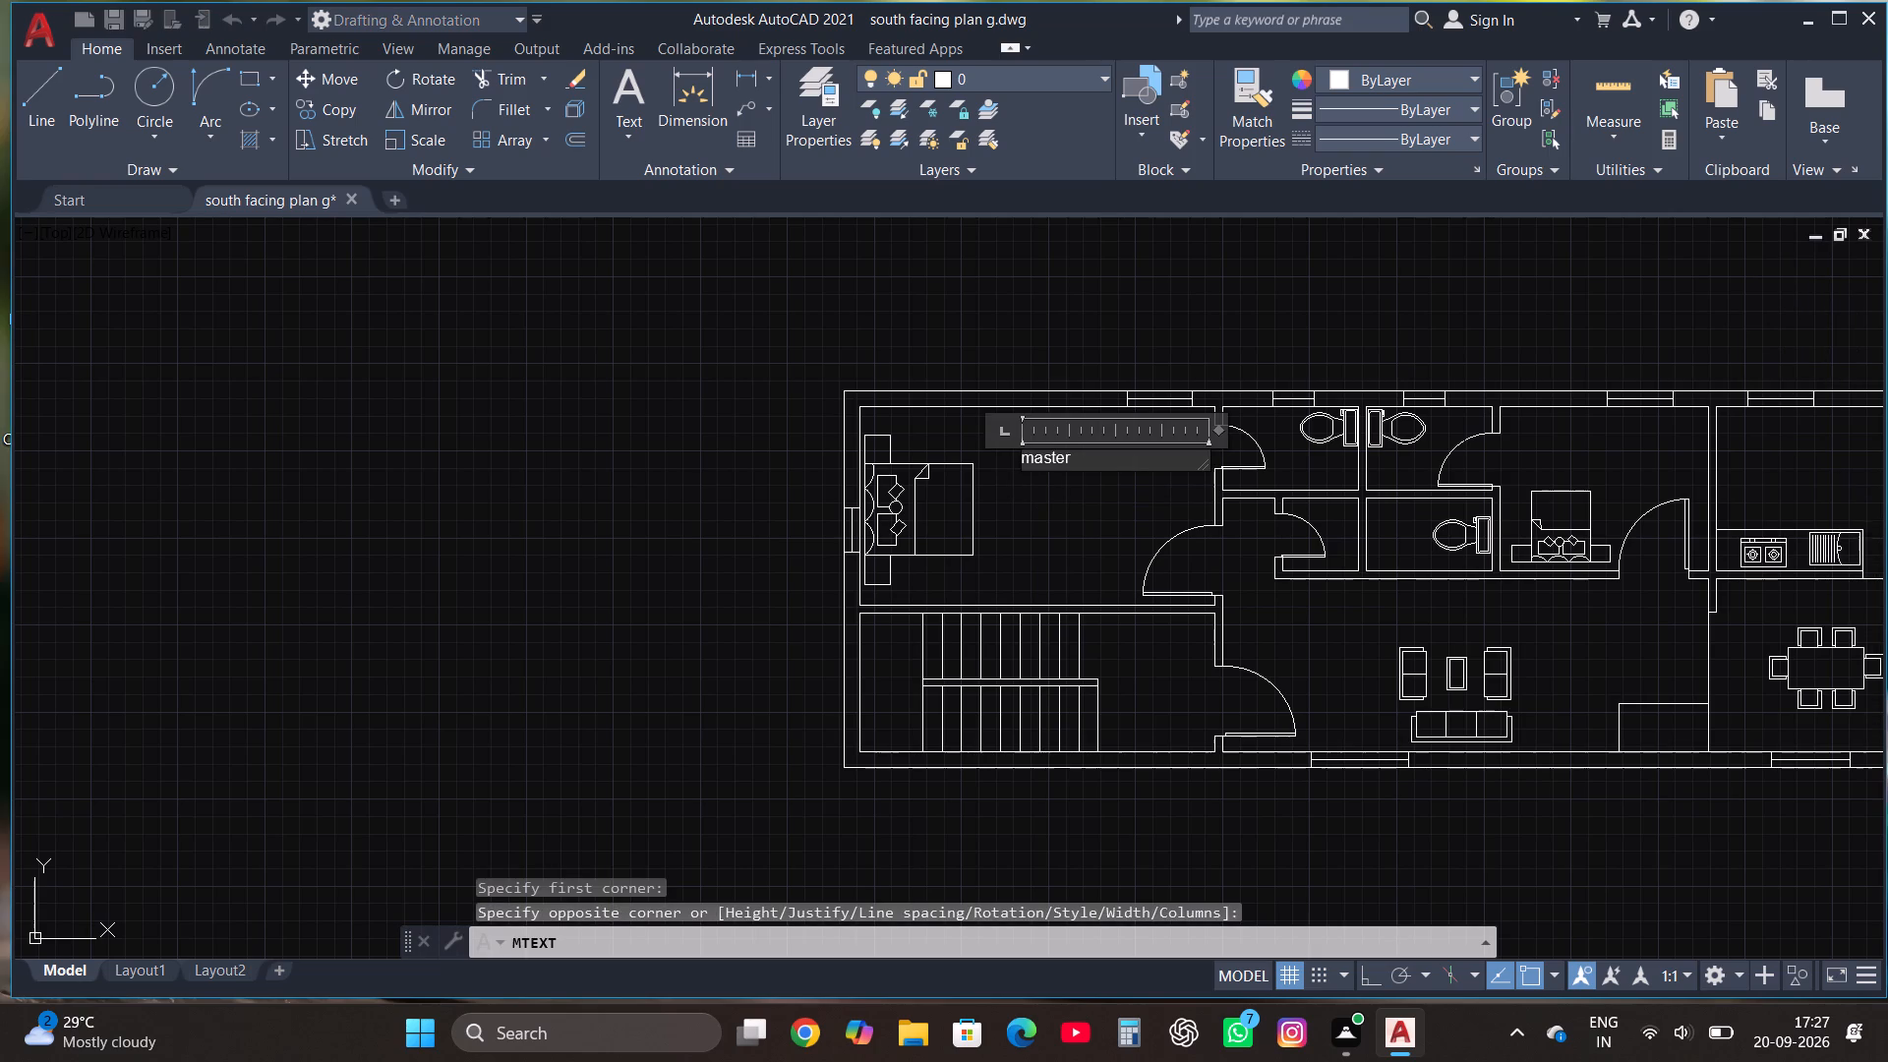
{"action": "key", "text": "space"}
{"action": "type", "text": "bedroom"}
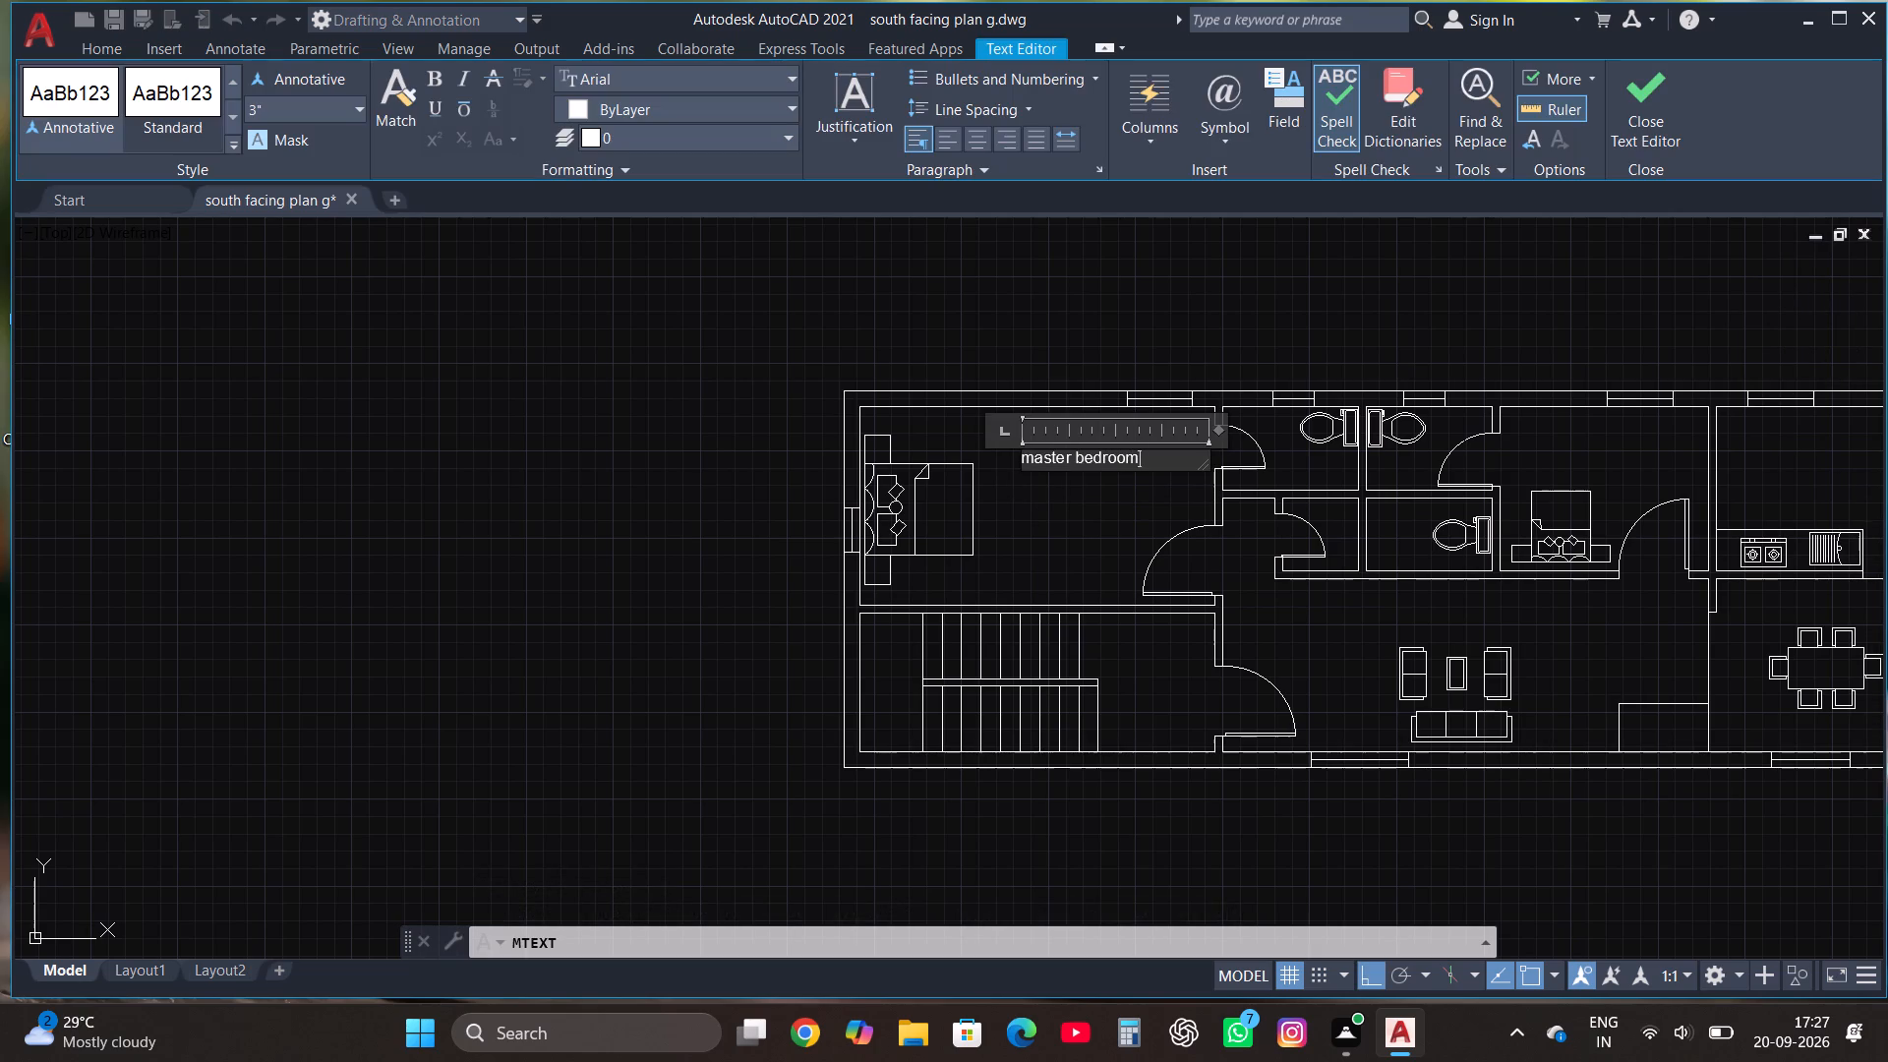
{"action": "key", "text": "Return"}
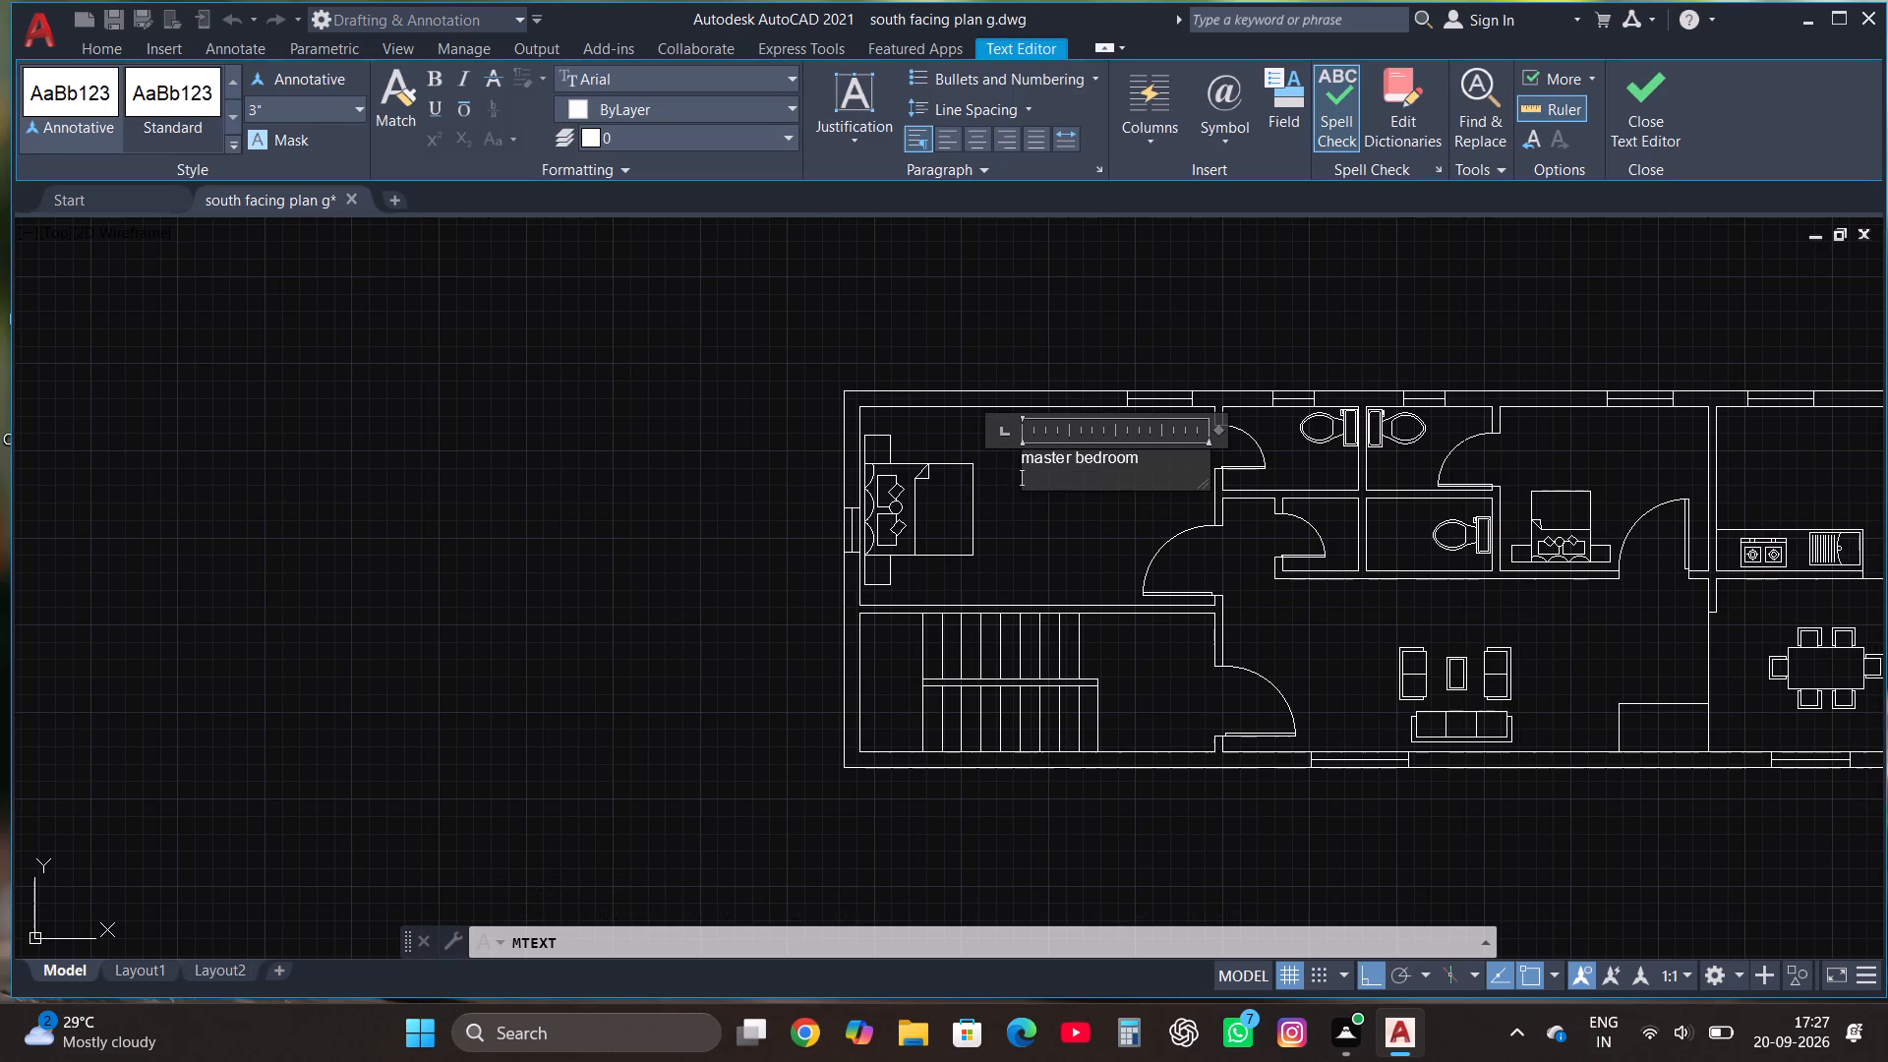
{"action": "type", "text": "17'"}
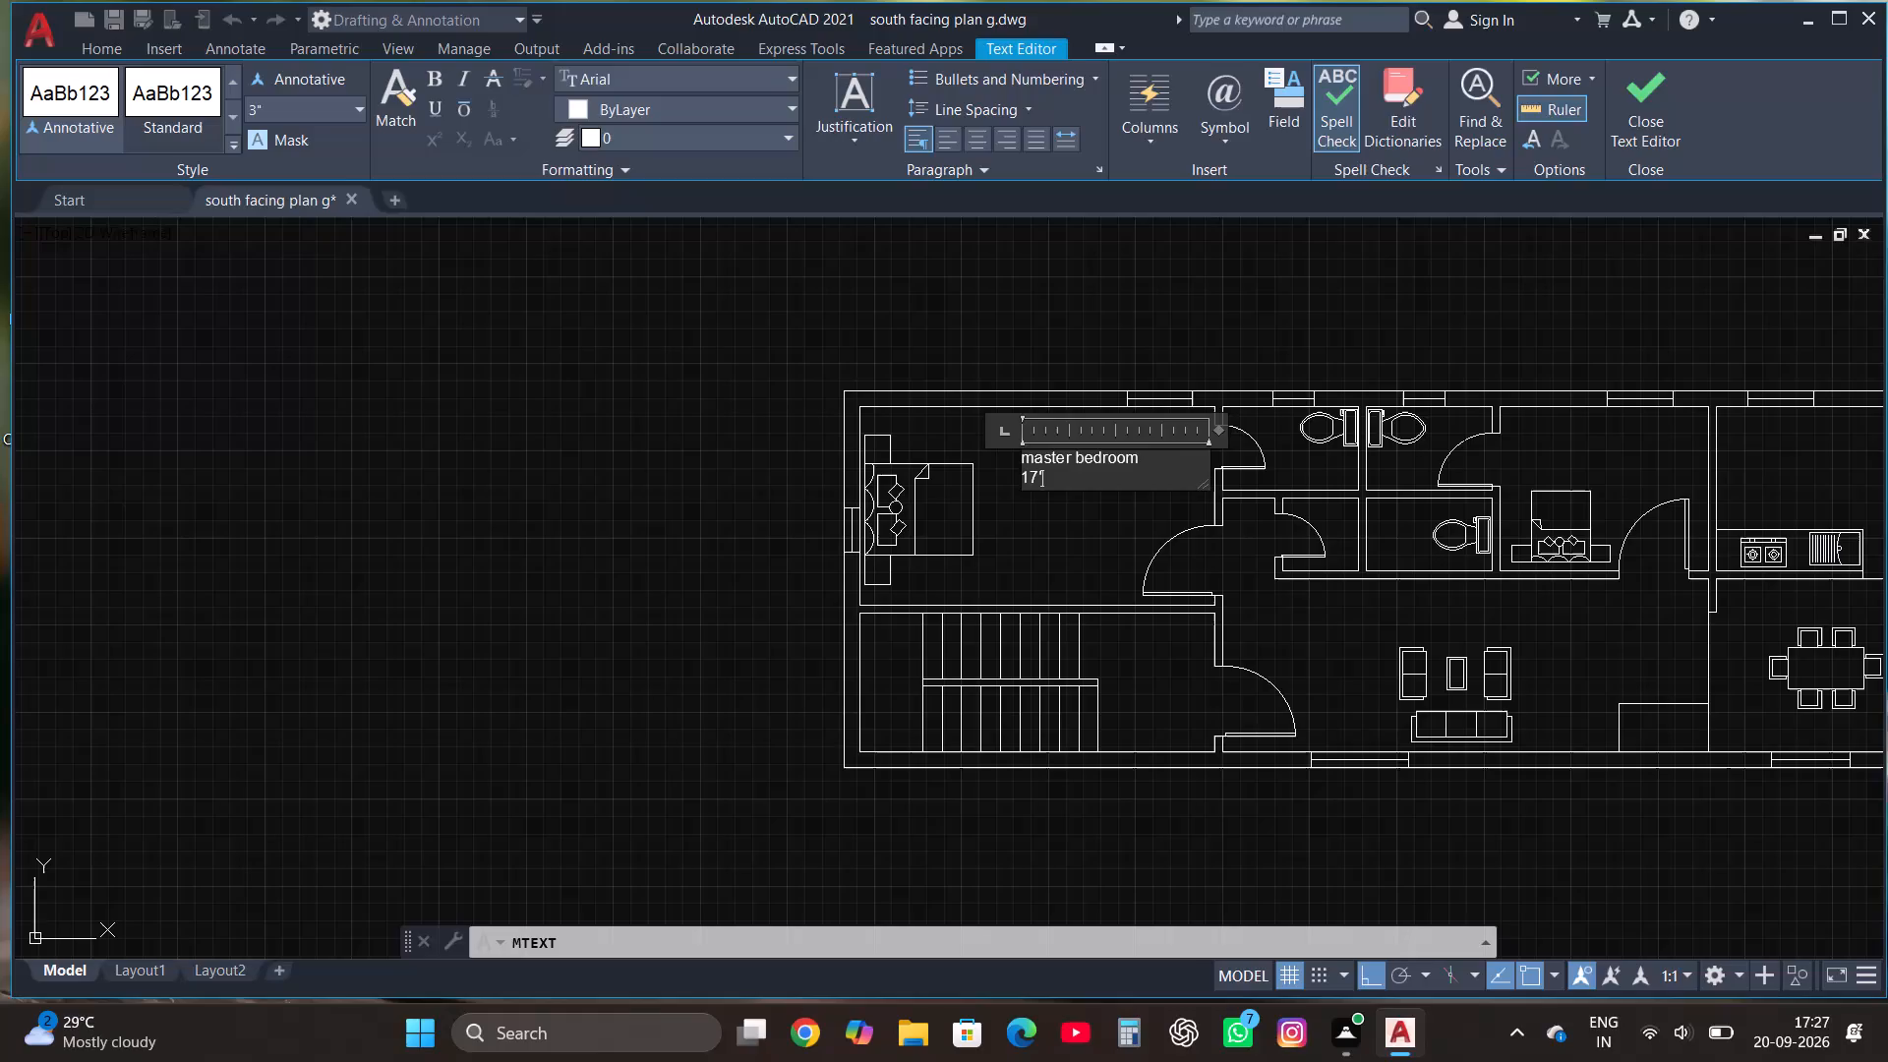
{"action": "type", "text": "*6"}
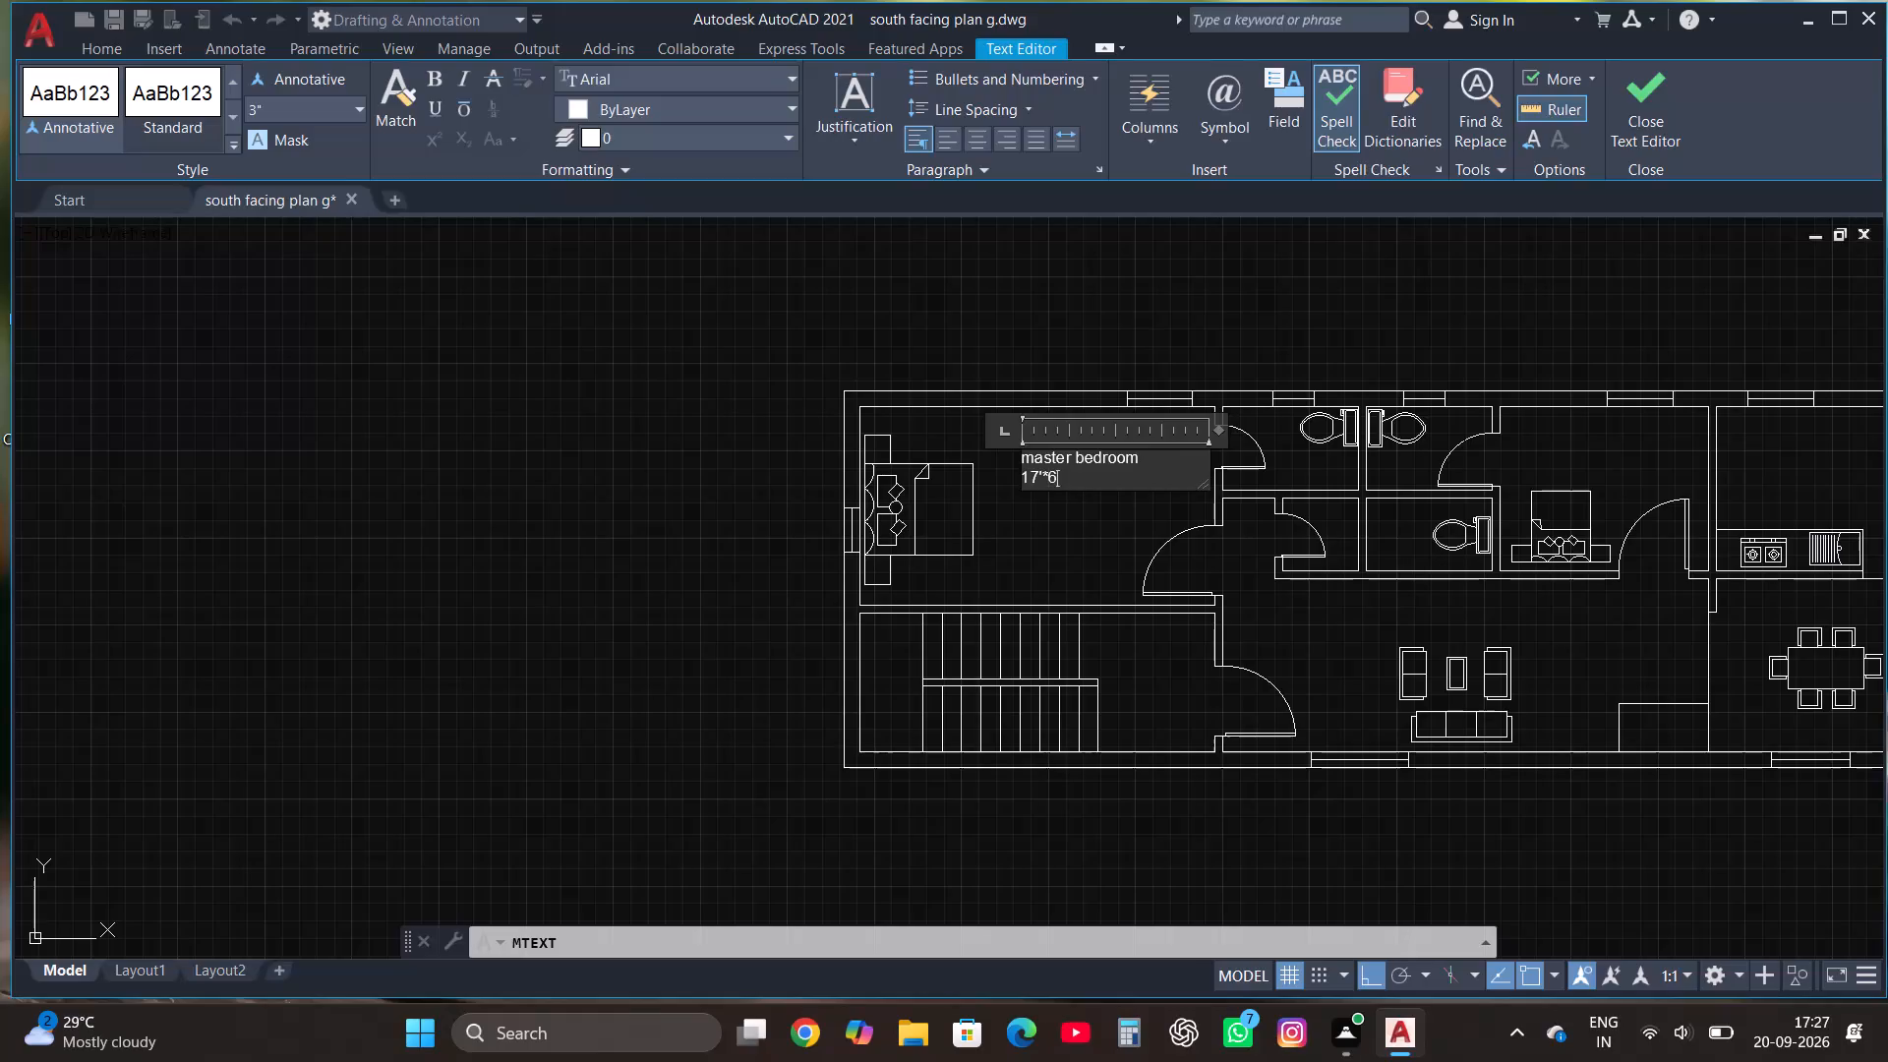
{"action": "key", "text": "BackSpace"}
{"action": "key", "text": "9"}
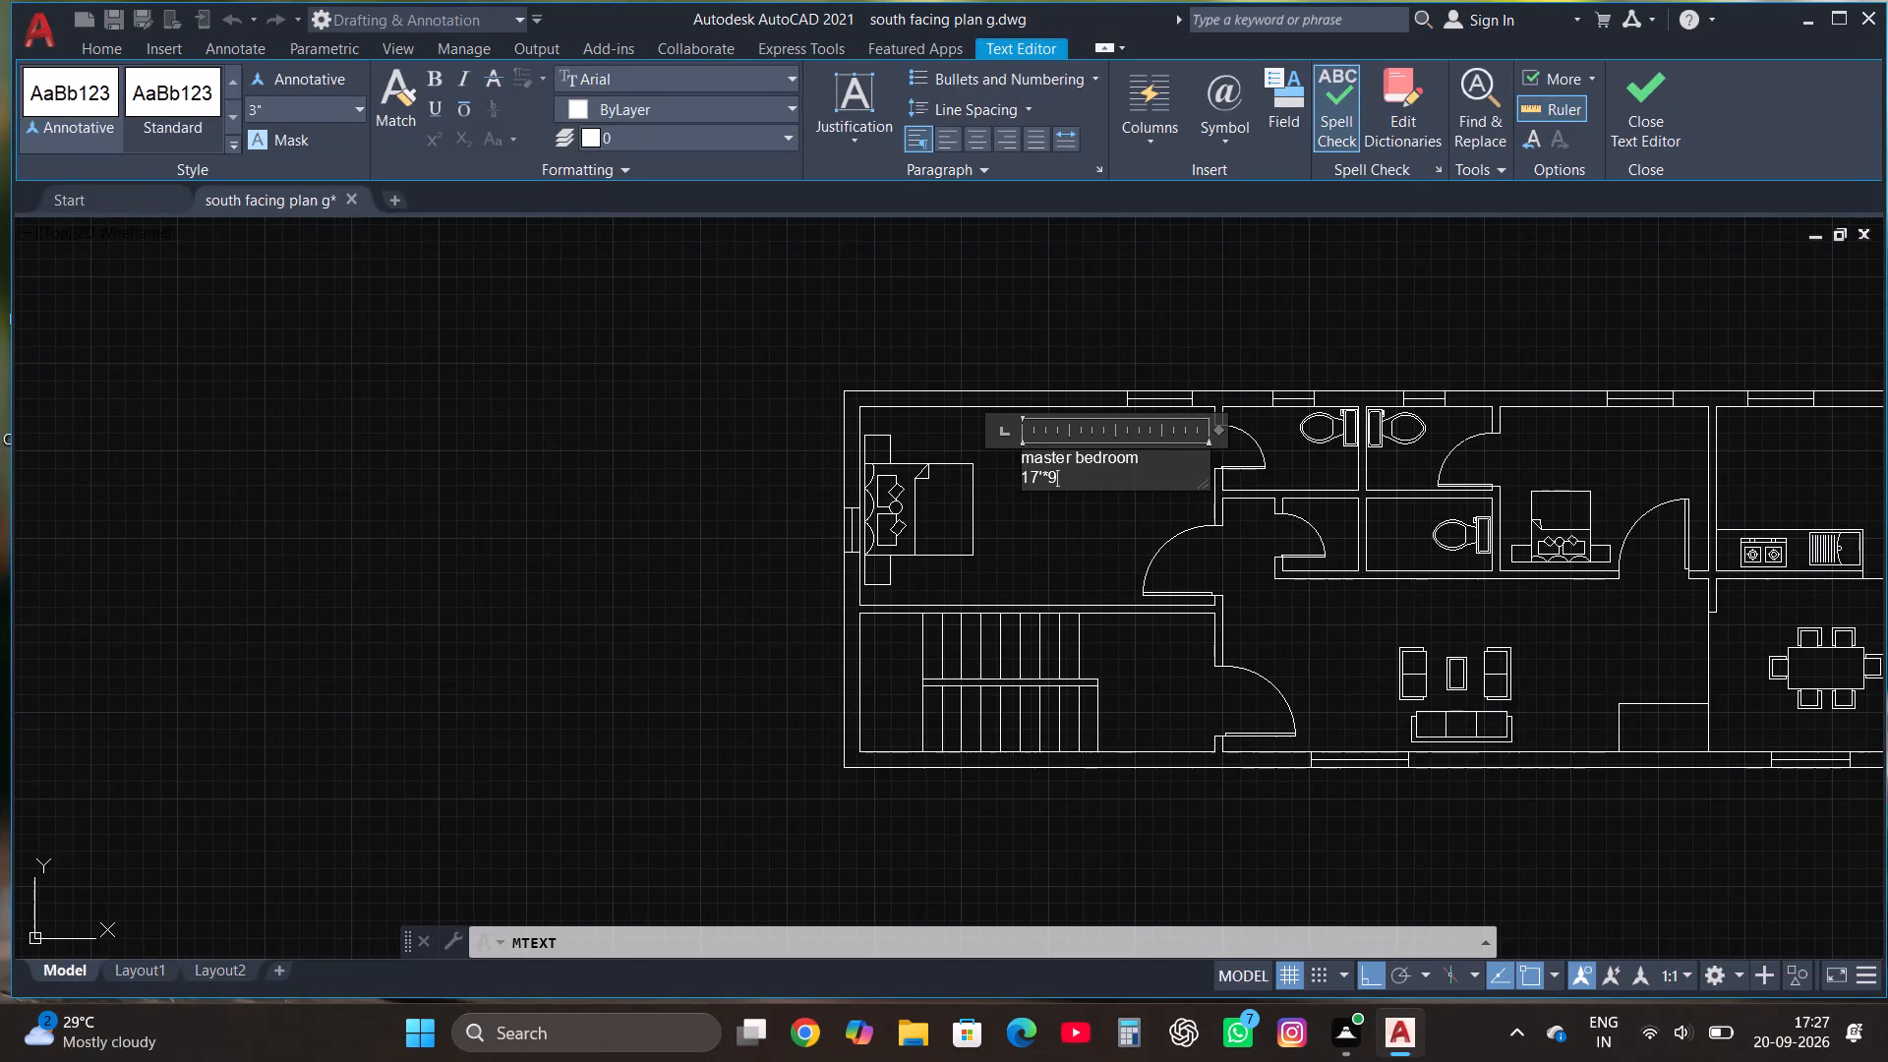
{"action": "key", "text": "apostrophe"}
{"action": "type", "text": "6\""}
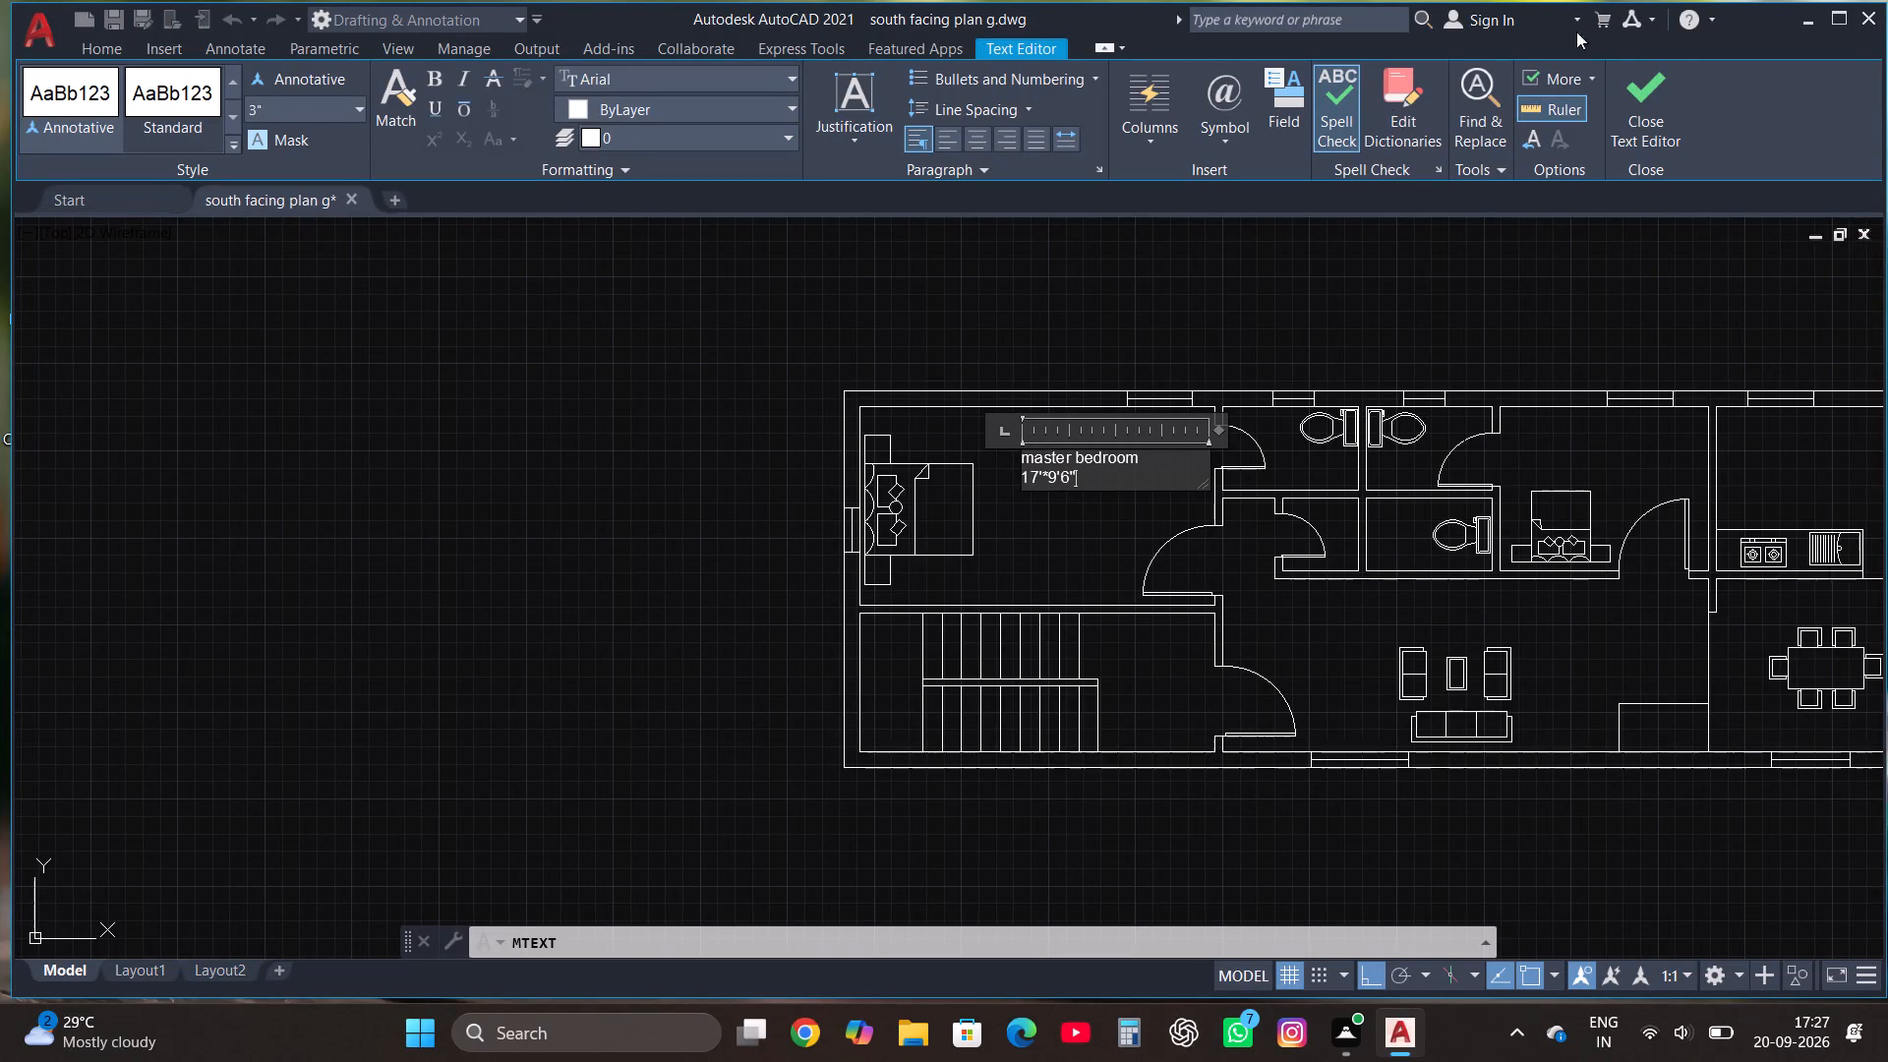
{"action": "left_click", "coordinate": [1635, 80]}
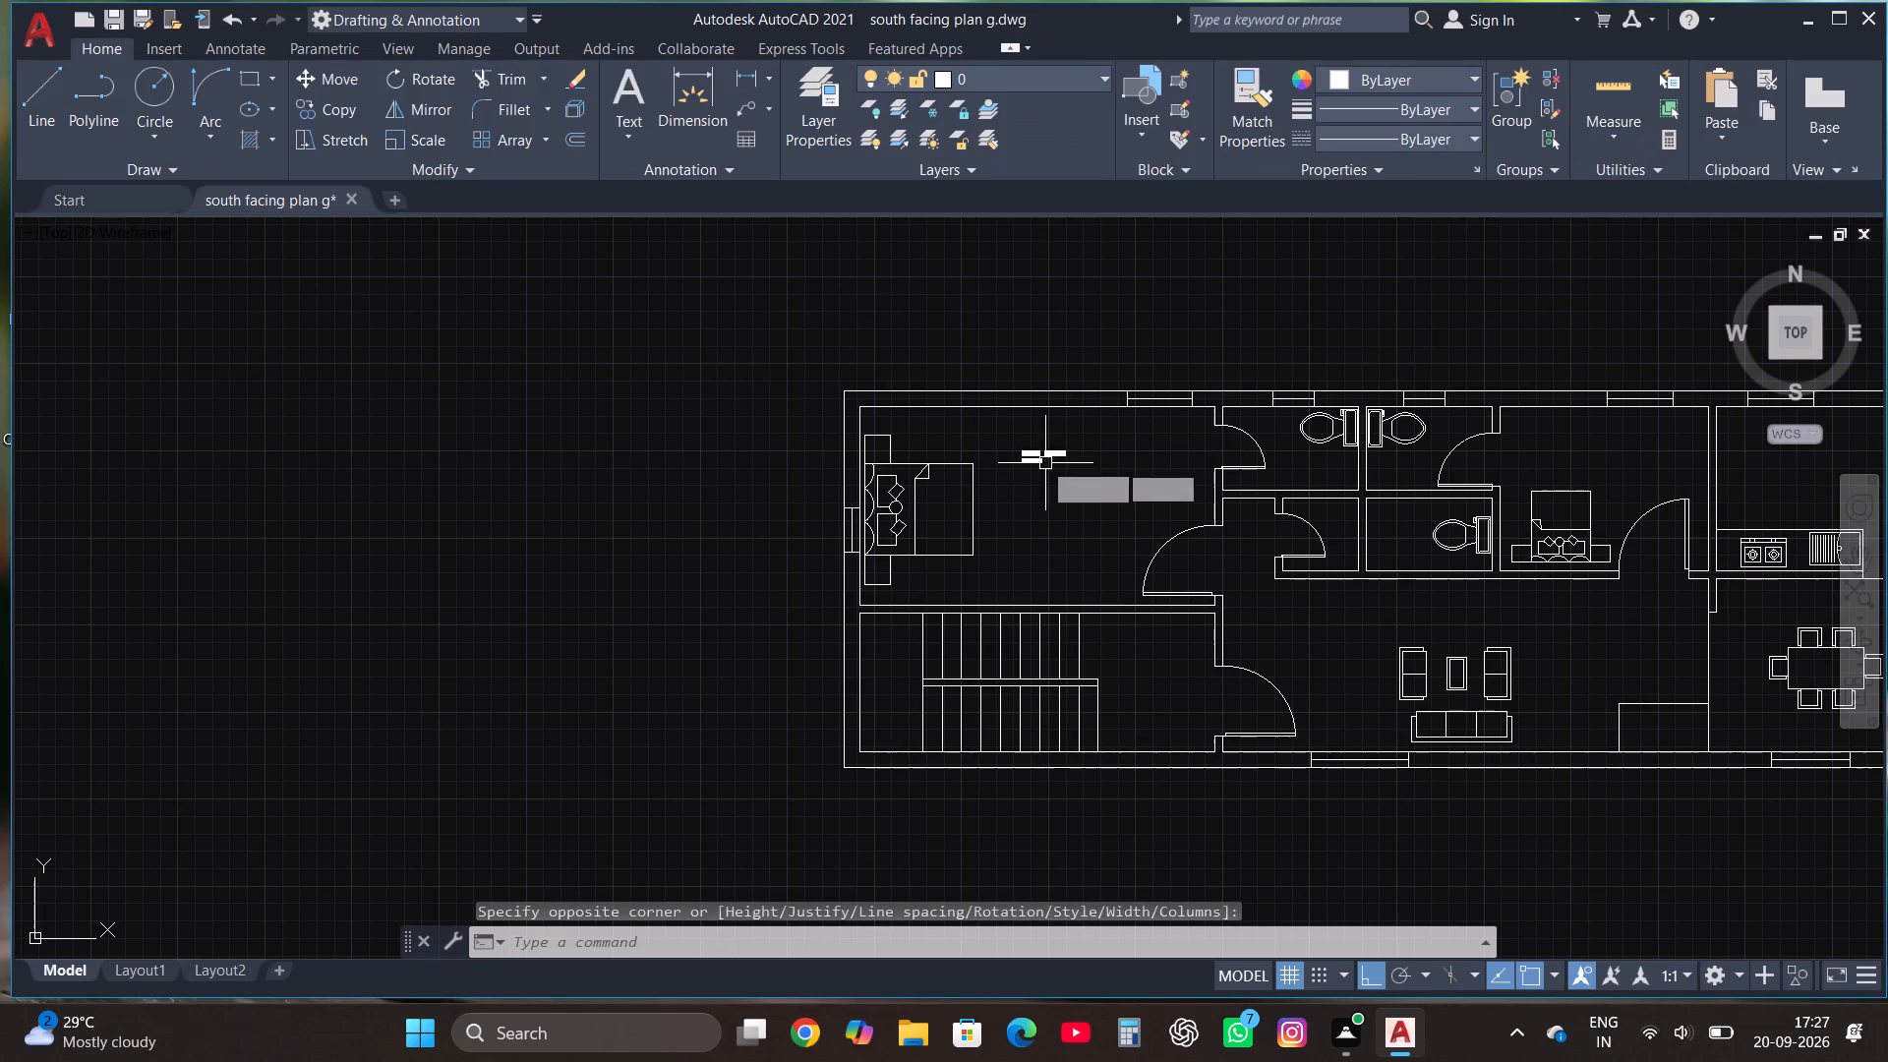
Scale up the master bedroom label freehand to more than four times its size.
{"action": "left_click", "coordinate": [1017, 453]}
{"action": "left_click", "coordinate": [407, 140]}
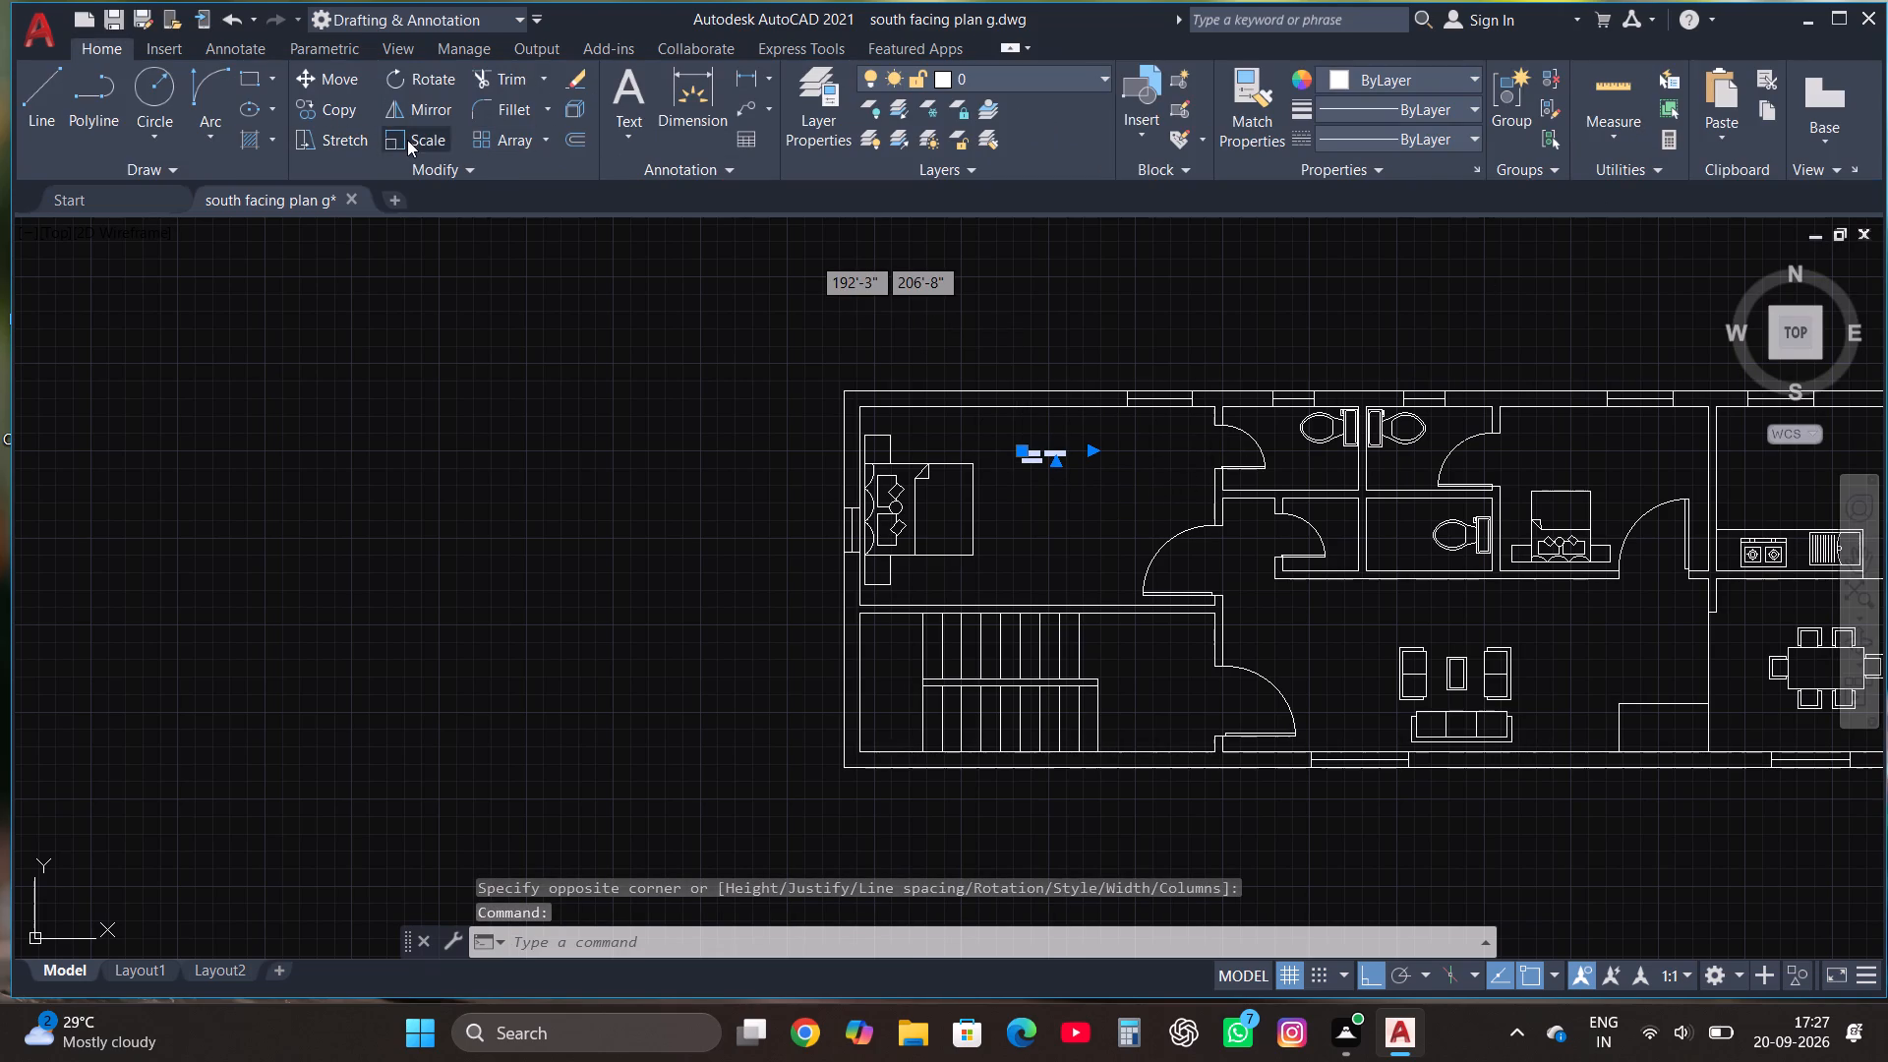
{"action": "left_click", "coordinate": [1015, 463]}
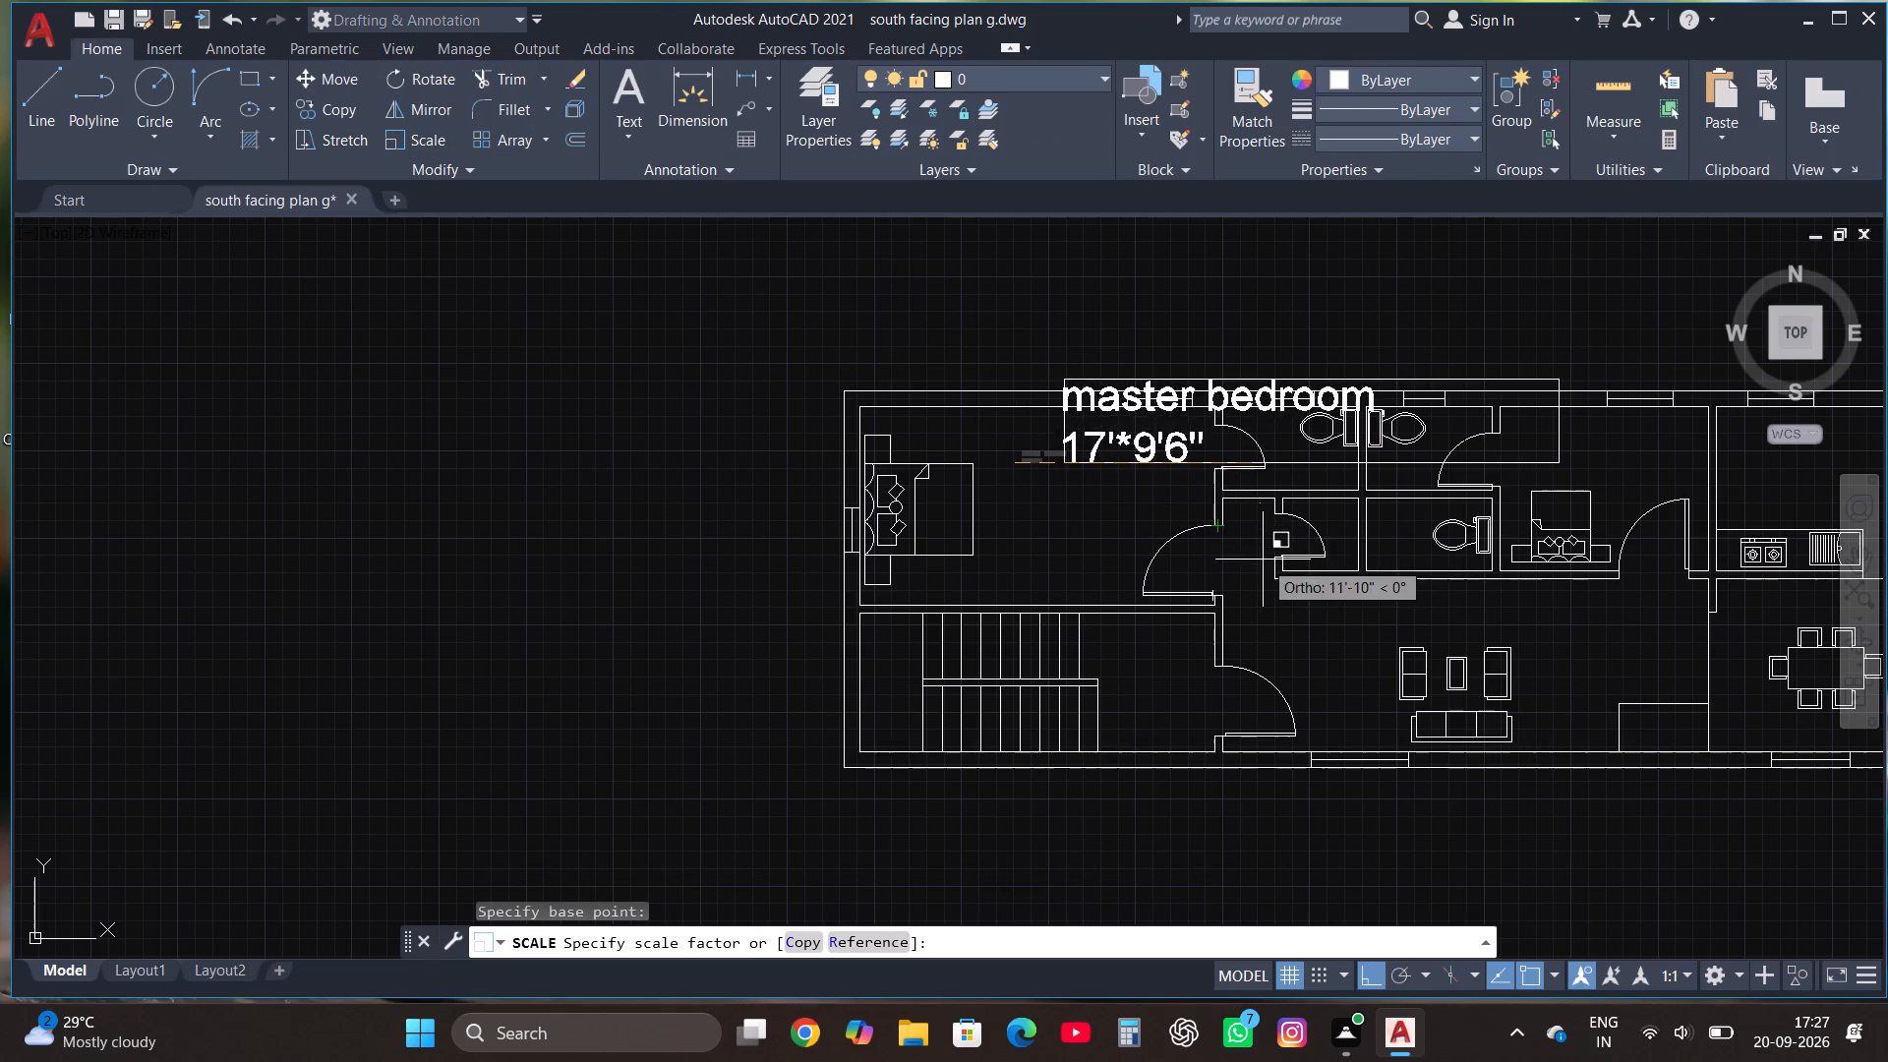
{"action": "left_click", "coordinate": [1174, 520]}
Move the master bedroom label southwest with Ortho off, into the open floor just east of the bed.
{"action": "left_click", "coordinate": [1085, 415]}
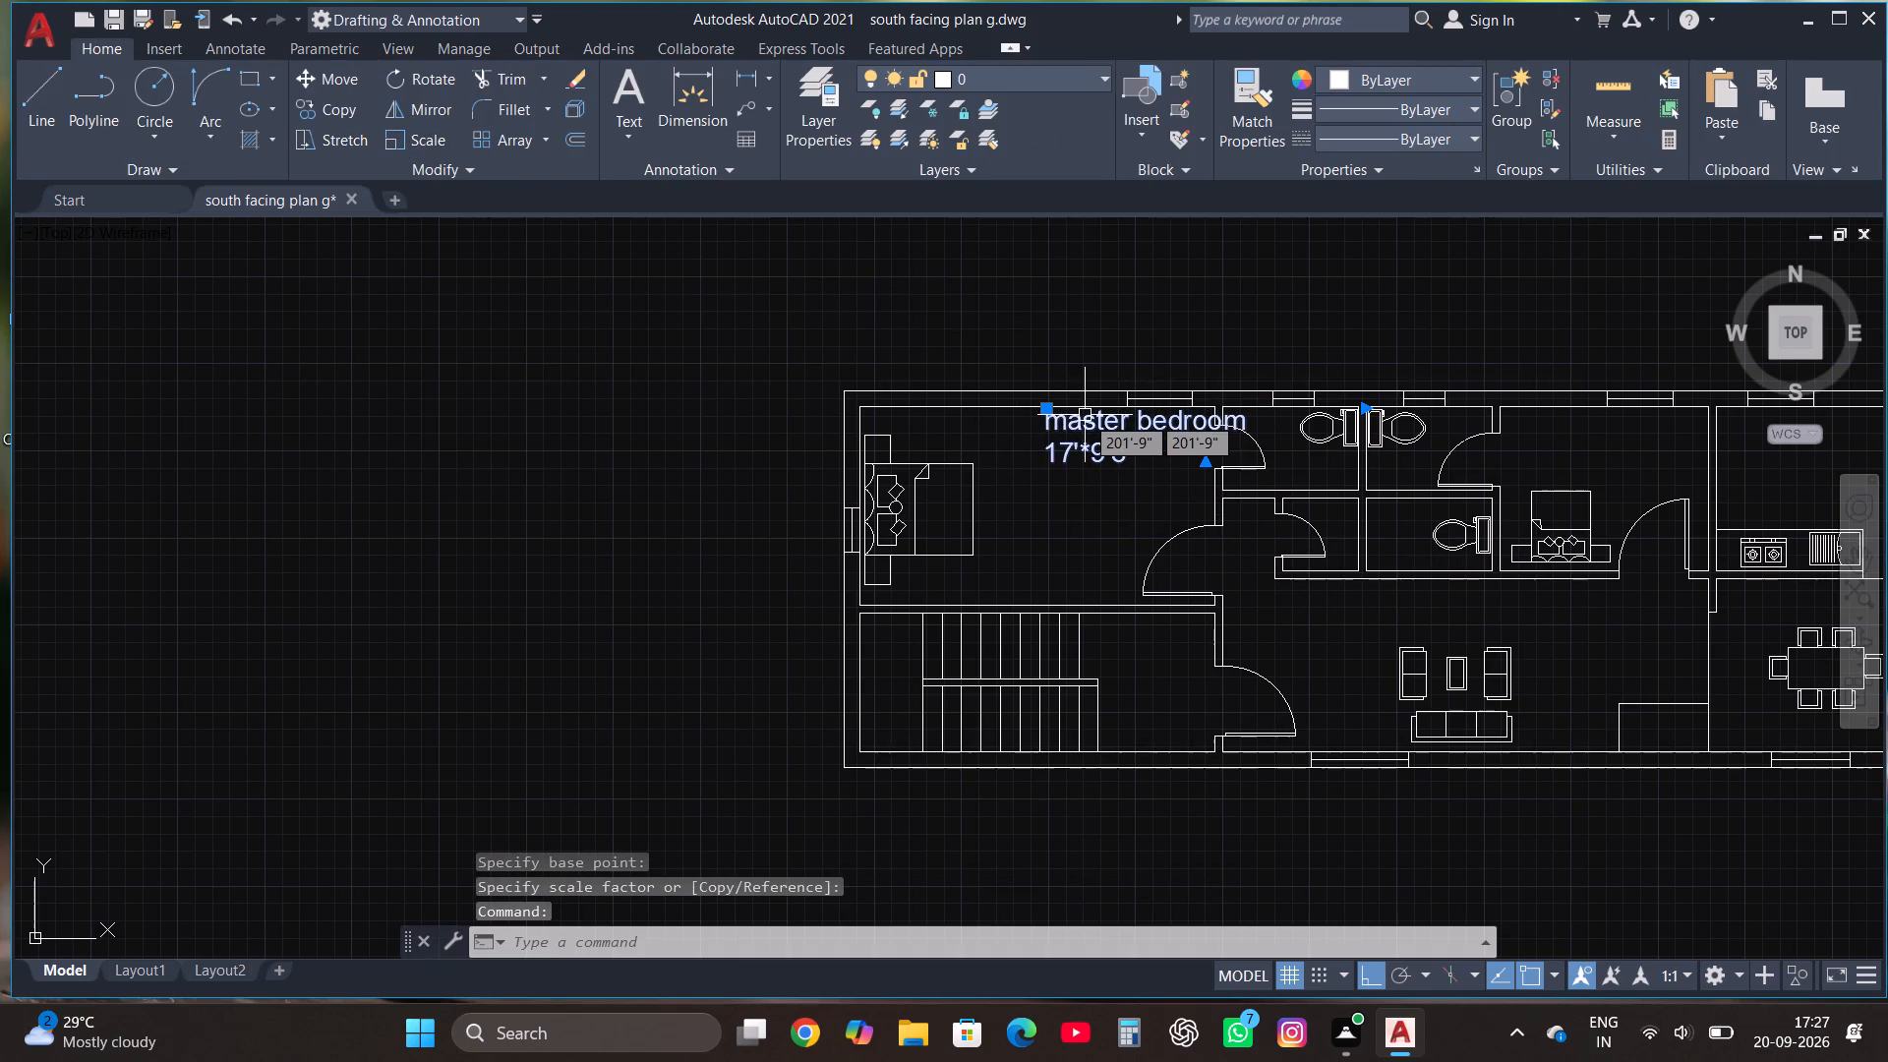
{"action": "left_click", "coordinate": [324, 83]}
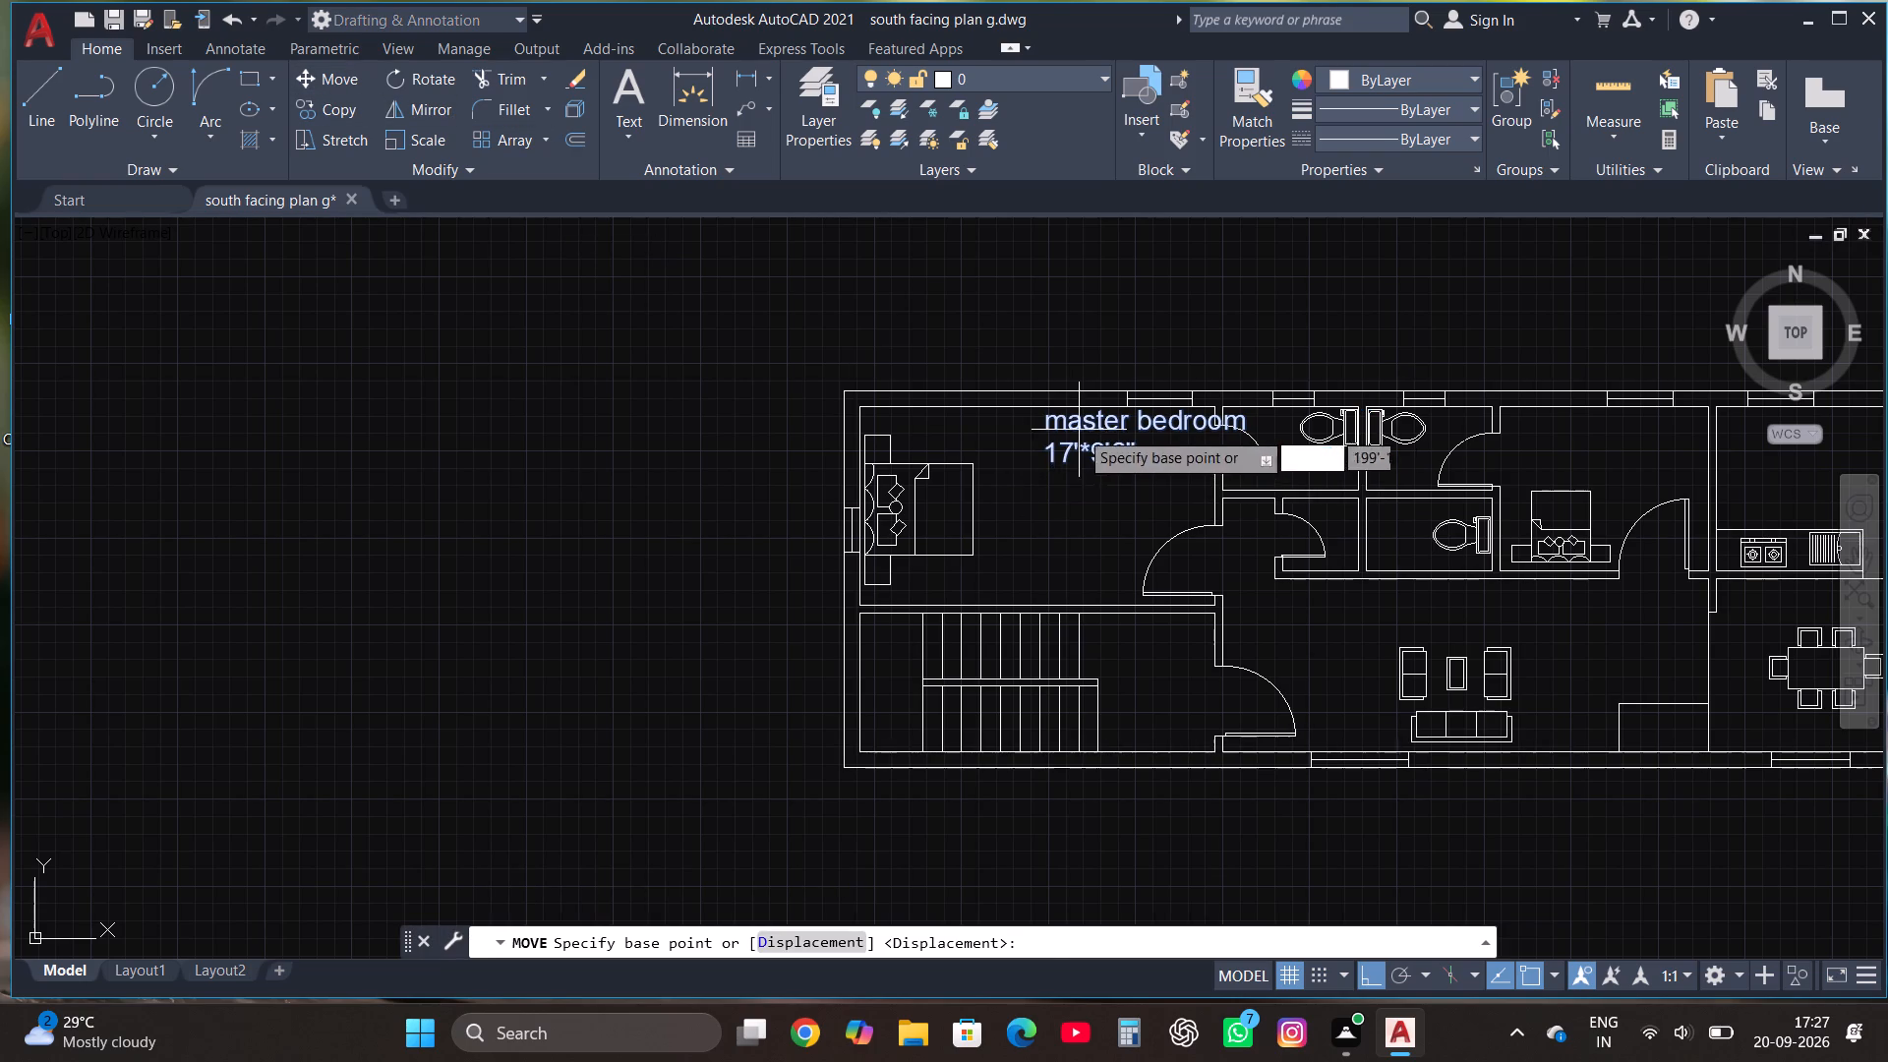
{"action": "left_click", "coordinate": [1095, 430]}
{"action": "key", "text": "F8"}
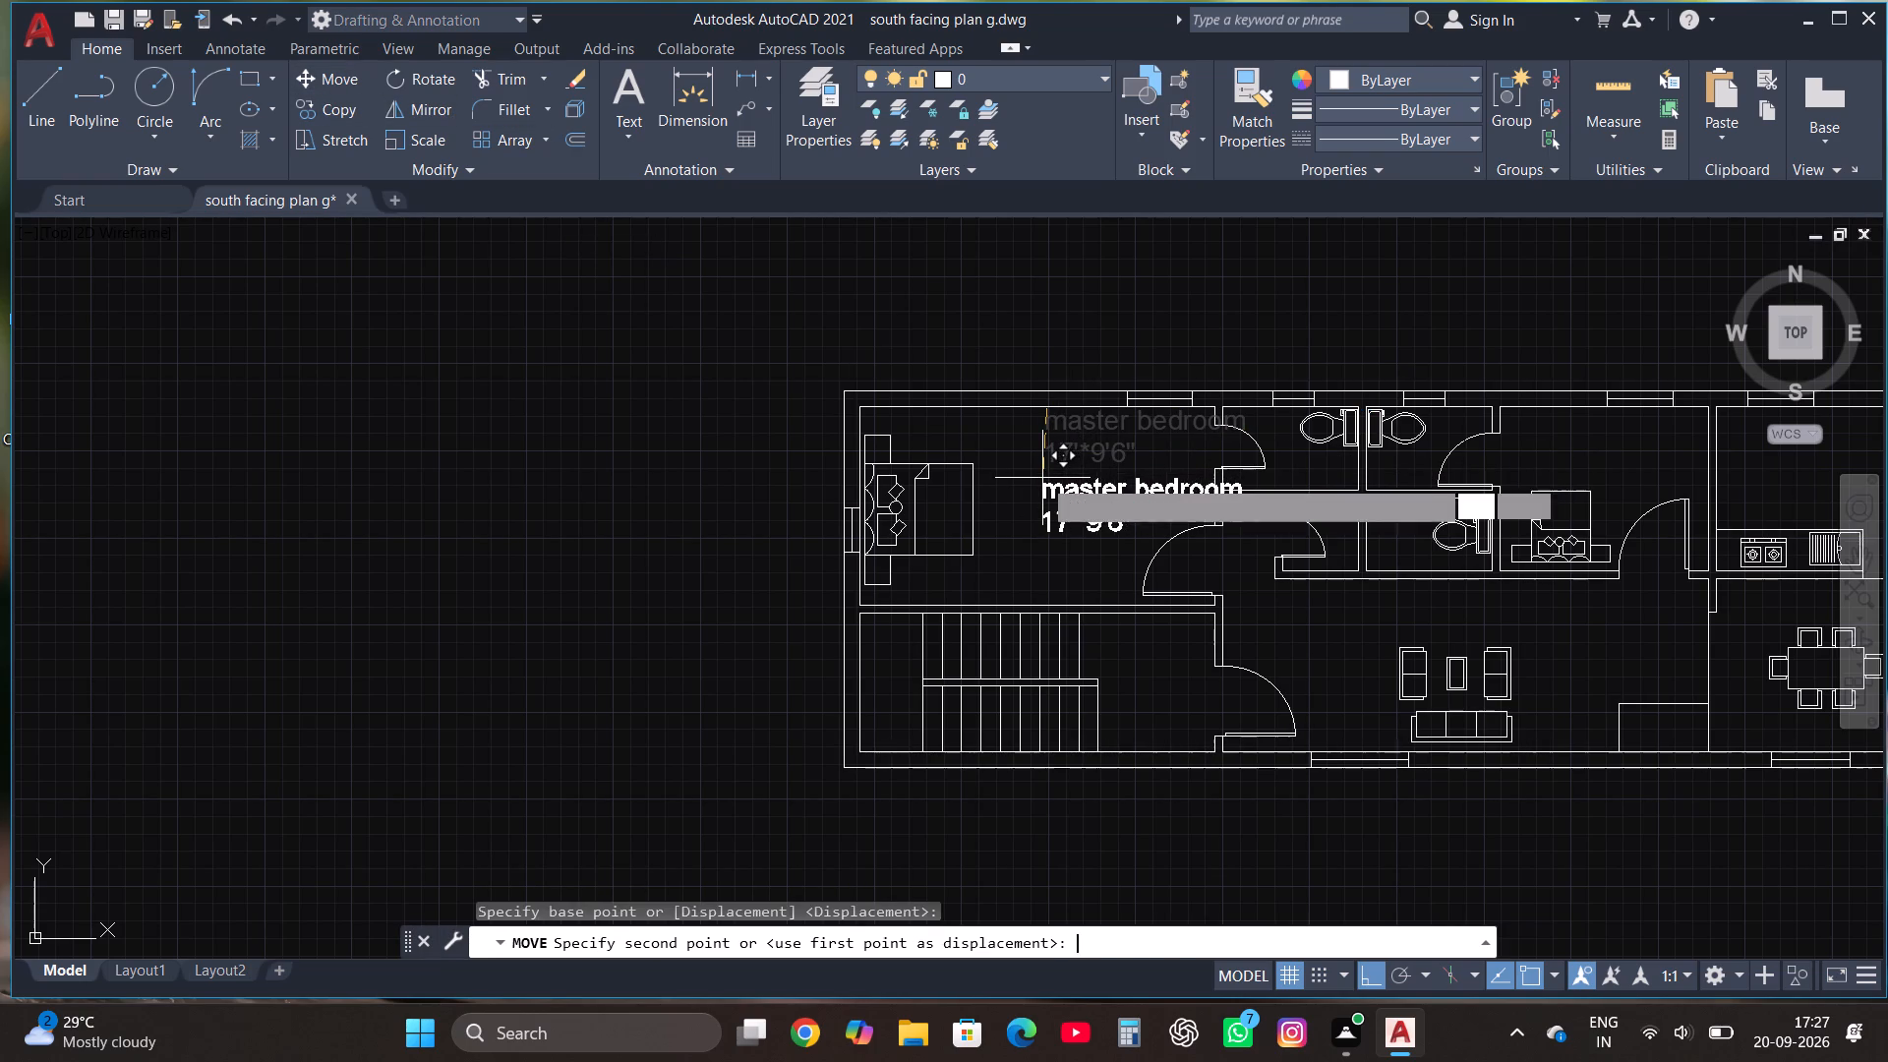
{"action": "left_click", "coordinate": [991, 459]}
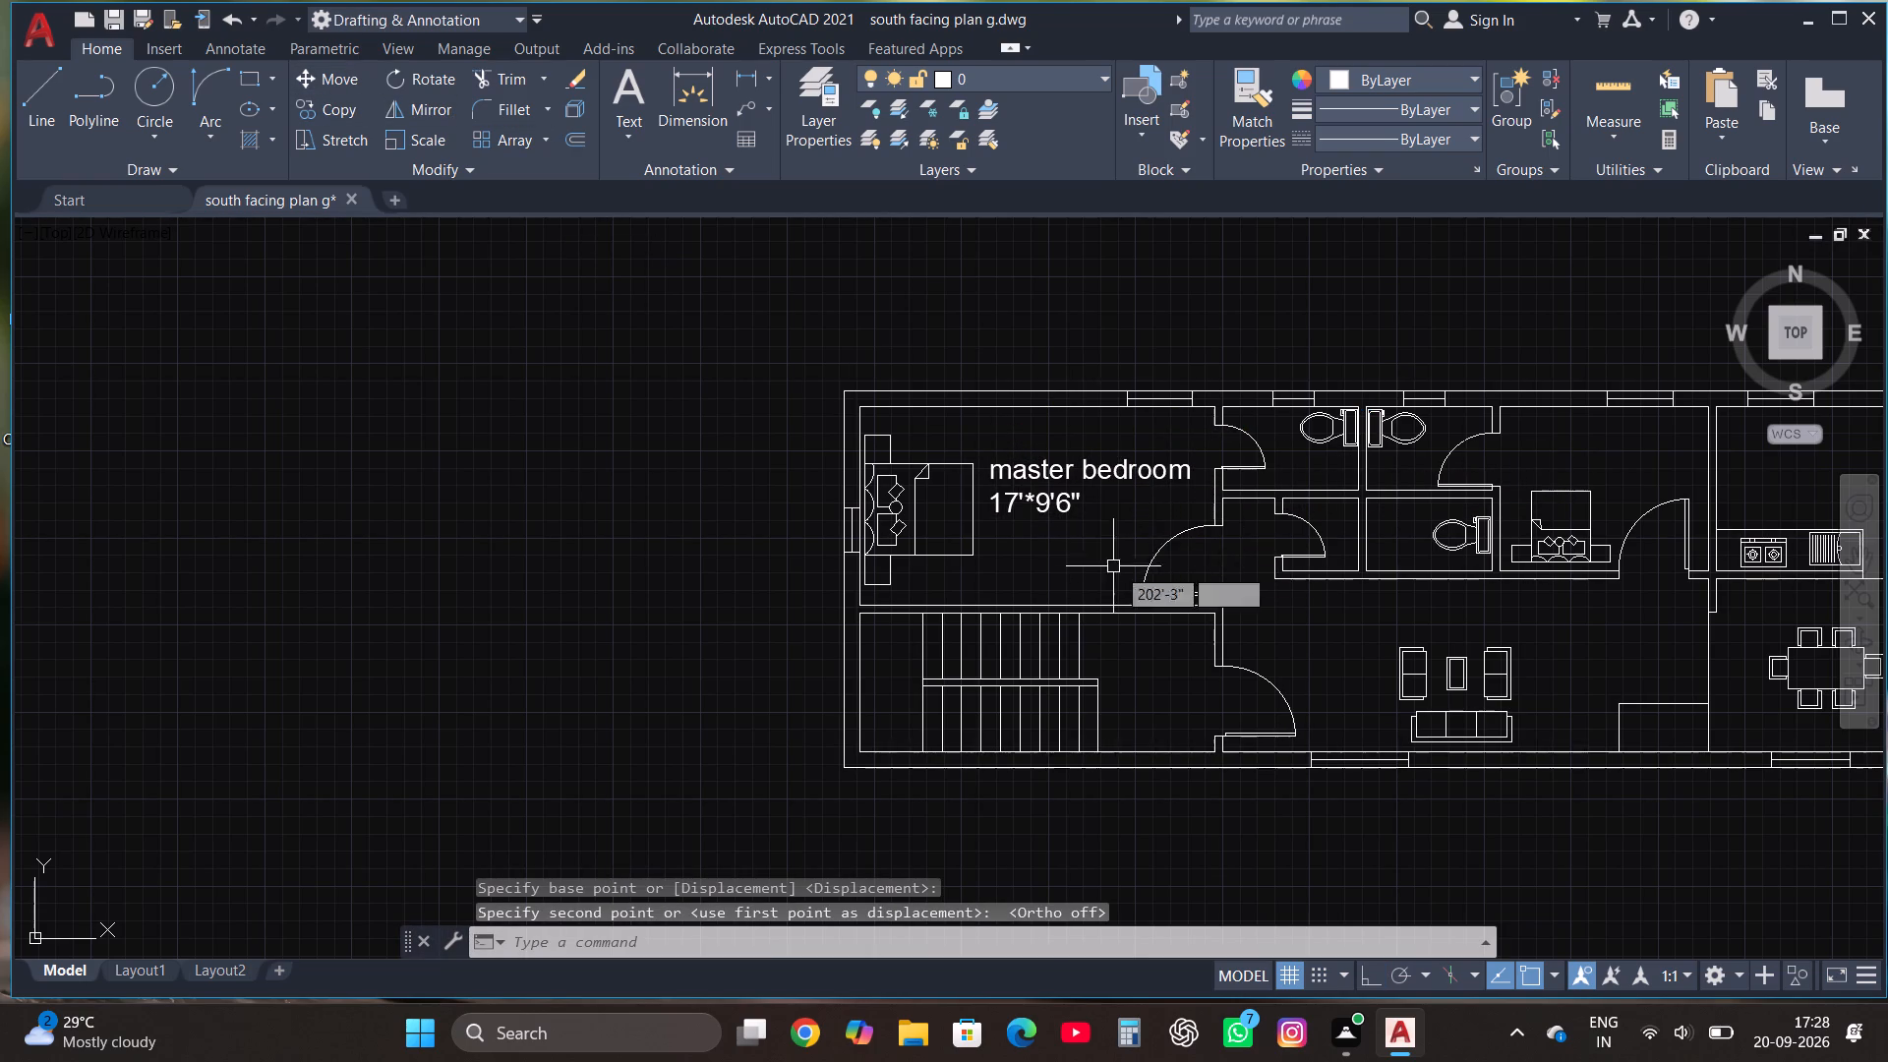
Scale the master bedroom label down freehand to about a quarter of its size.
{"action": "scroll", "coordinate": [1445, 446], "scroll_direction": "up", "scroll_amount": 1}
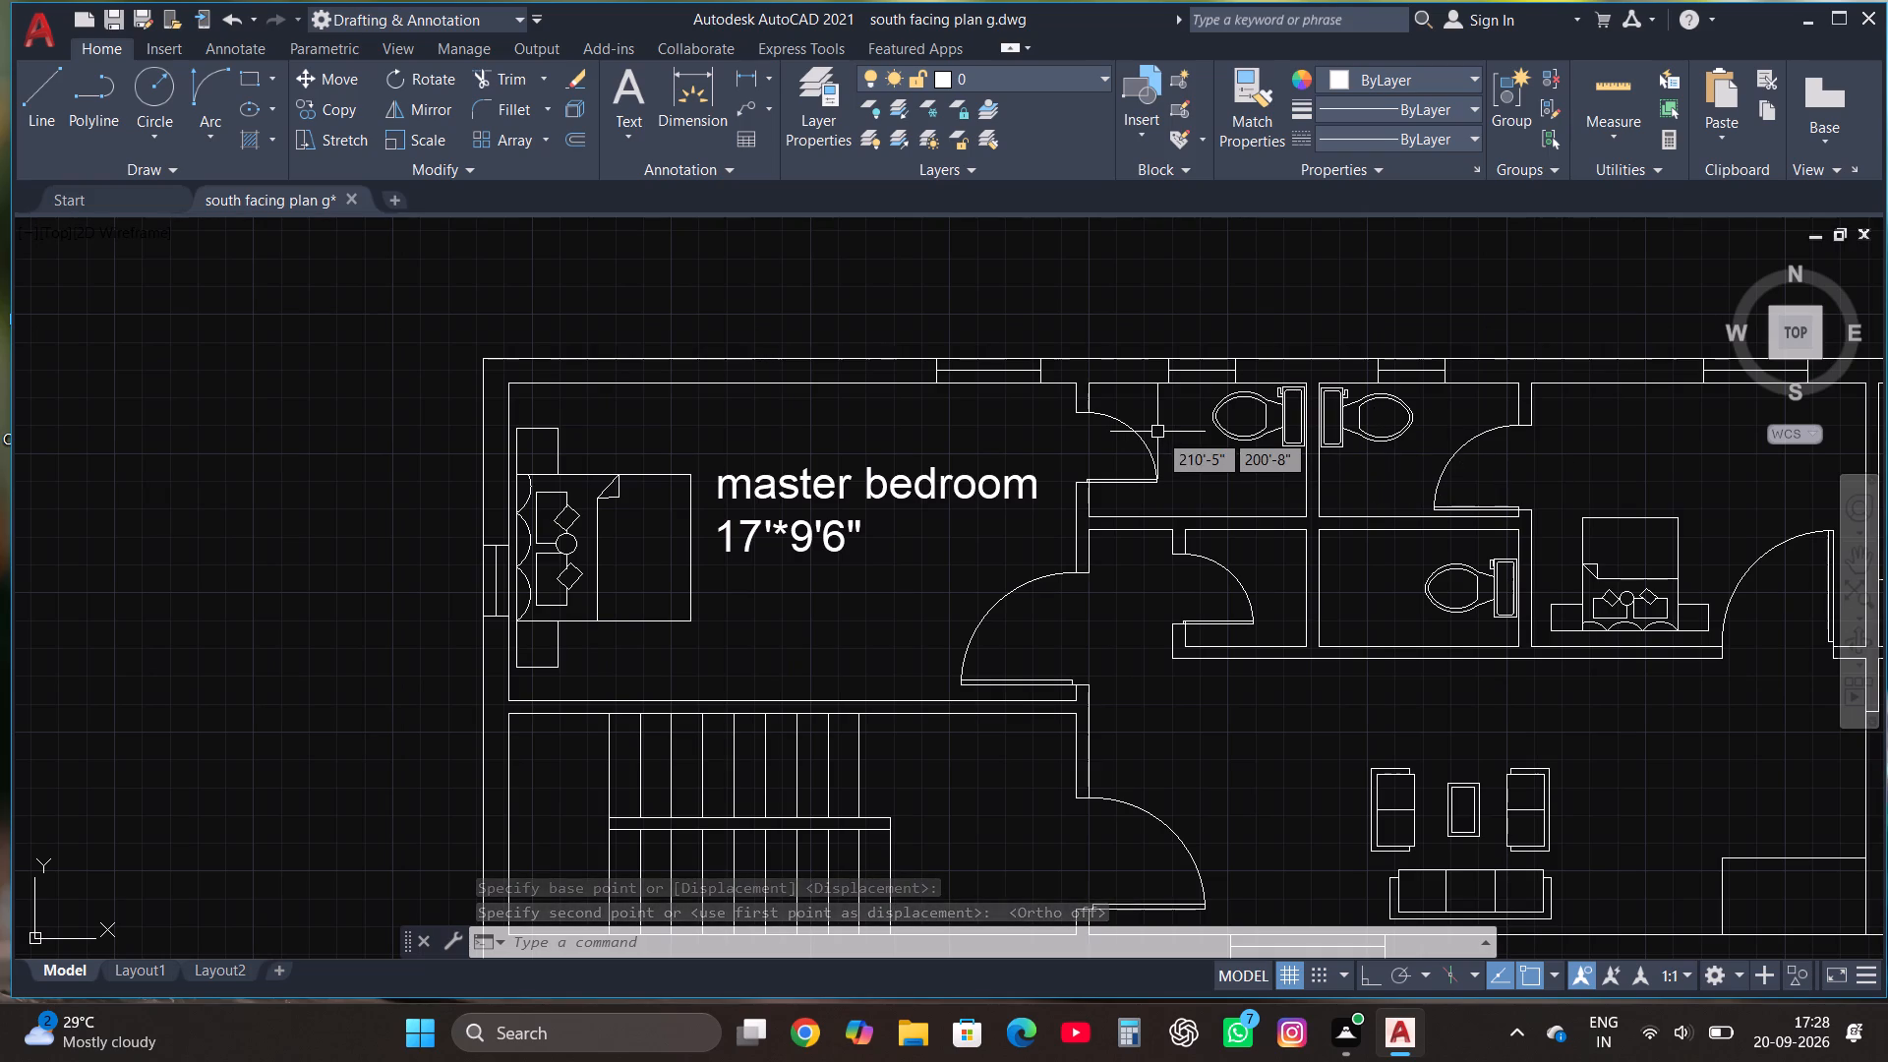
{"action": "left_click", "coordinate": [808, 523]}
{"action": "left_click", "coordinate": [427, 153]}
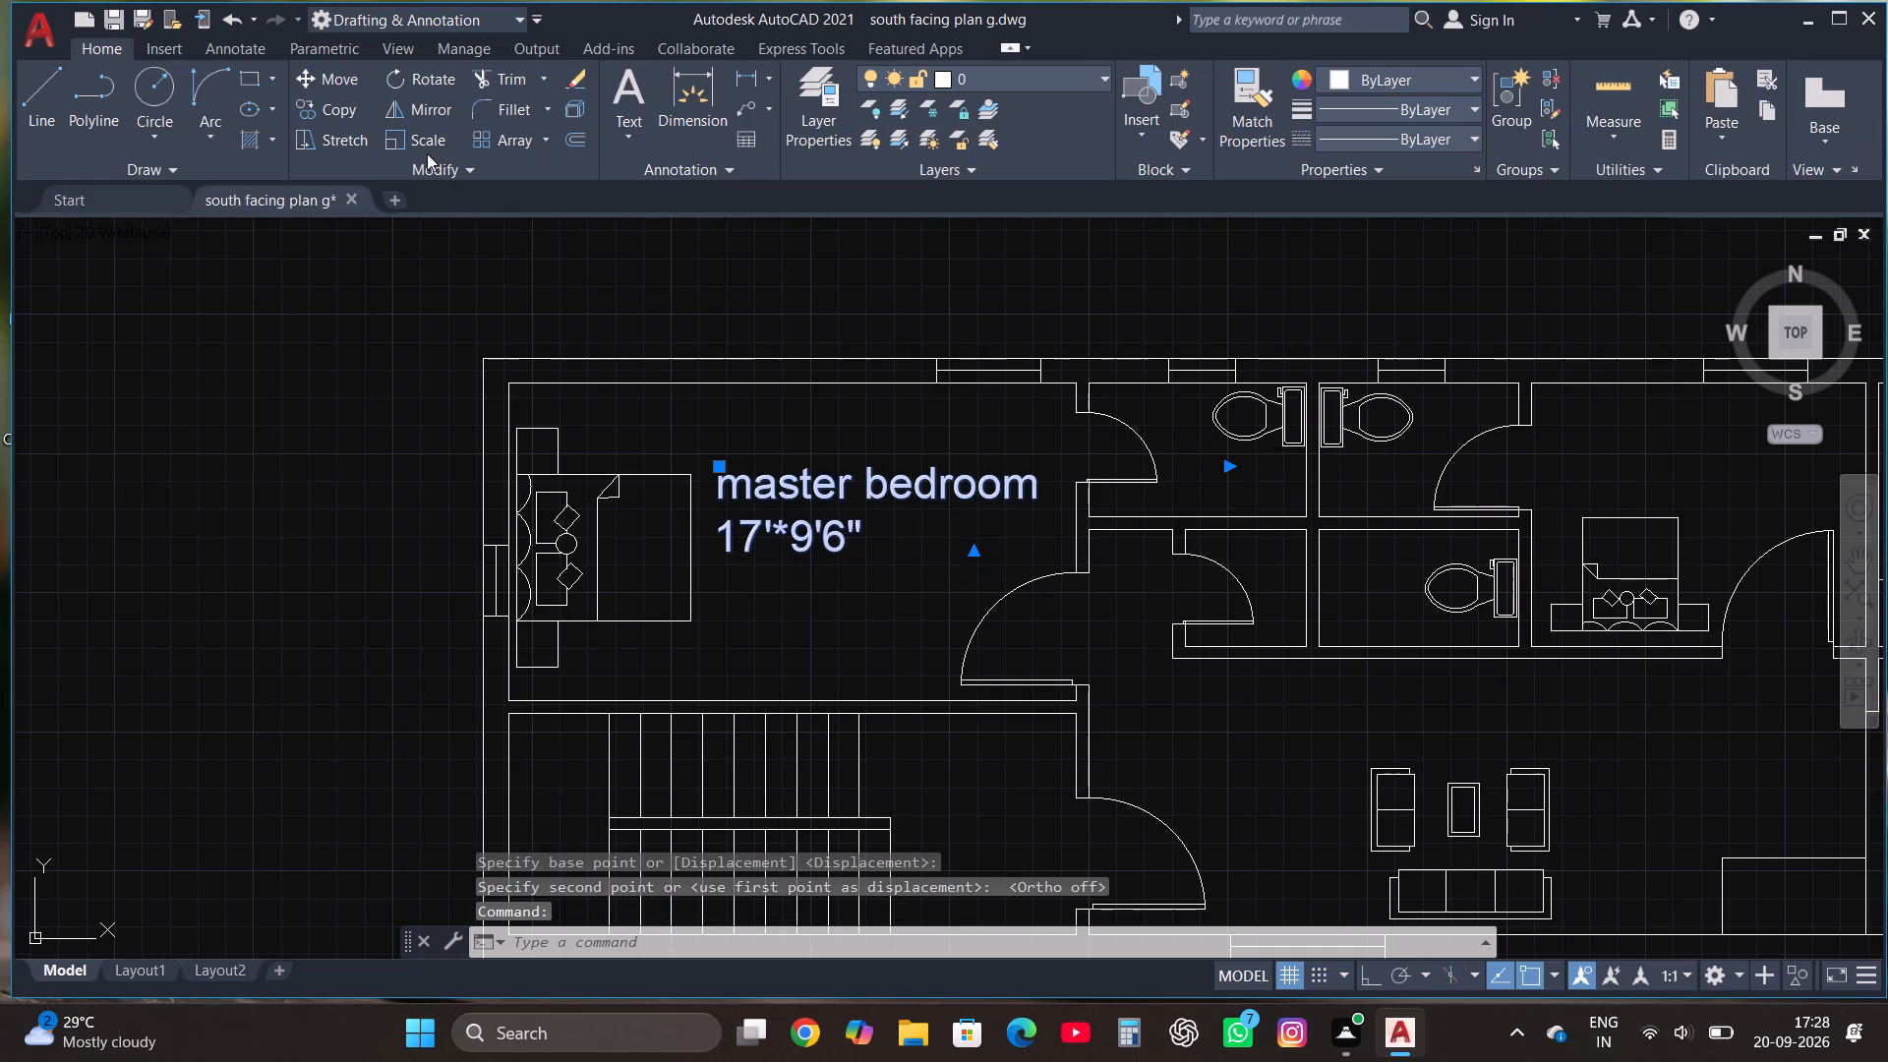
{"action": "left_click", "coordinate": [434, 132]}
{"action": "left_click", "coordinate": [779, 529]}
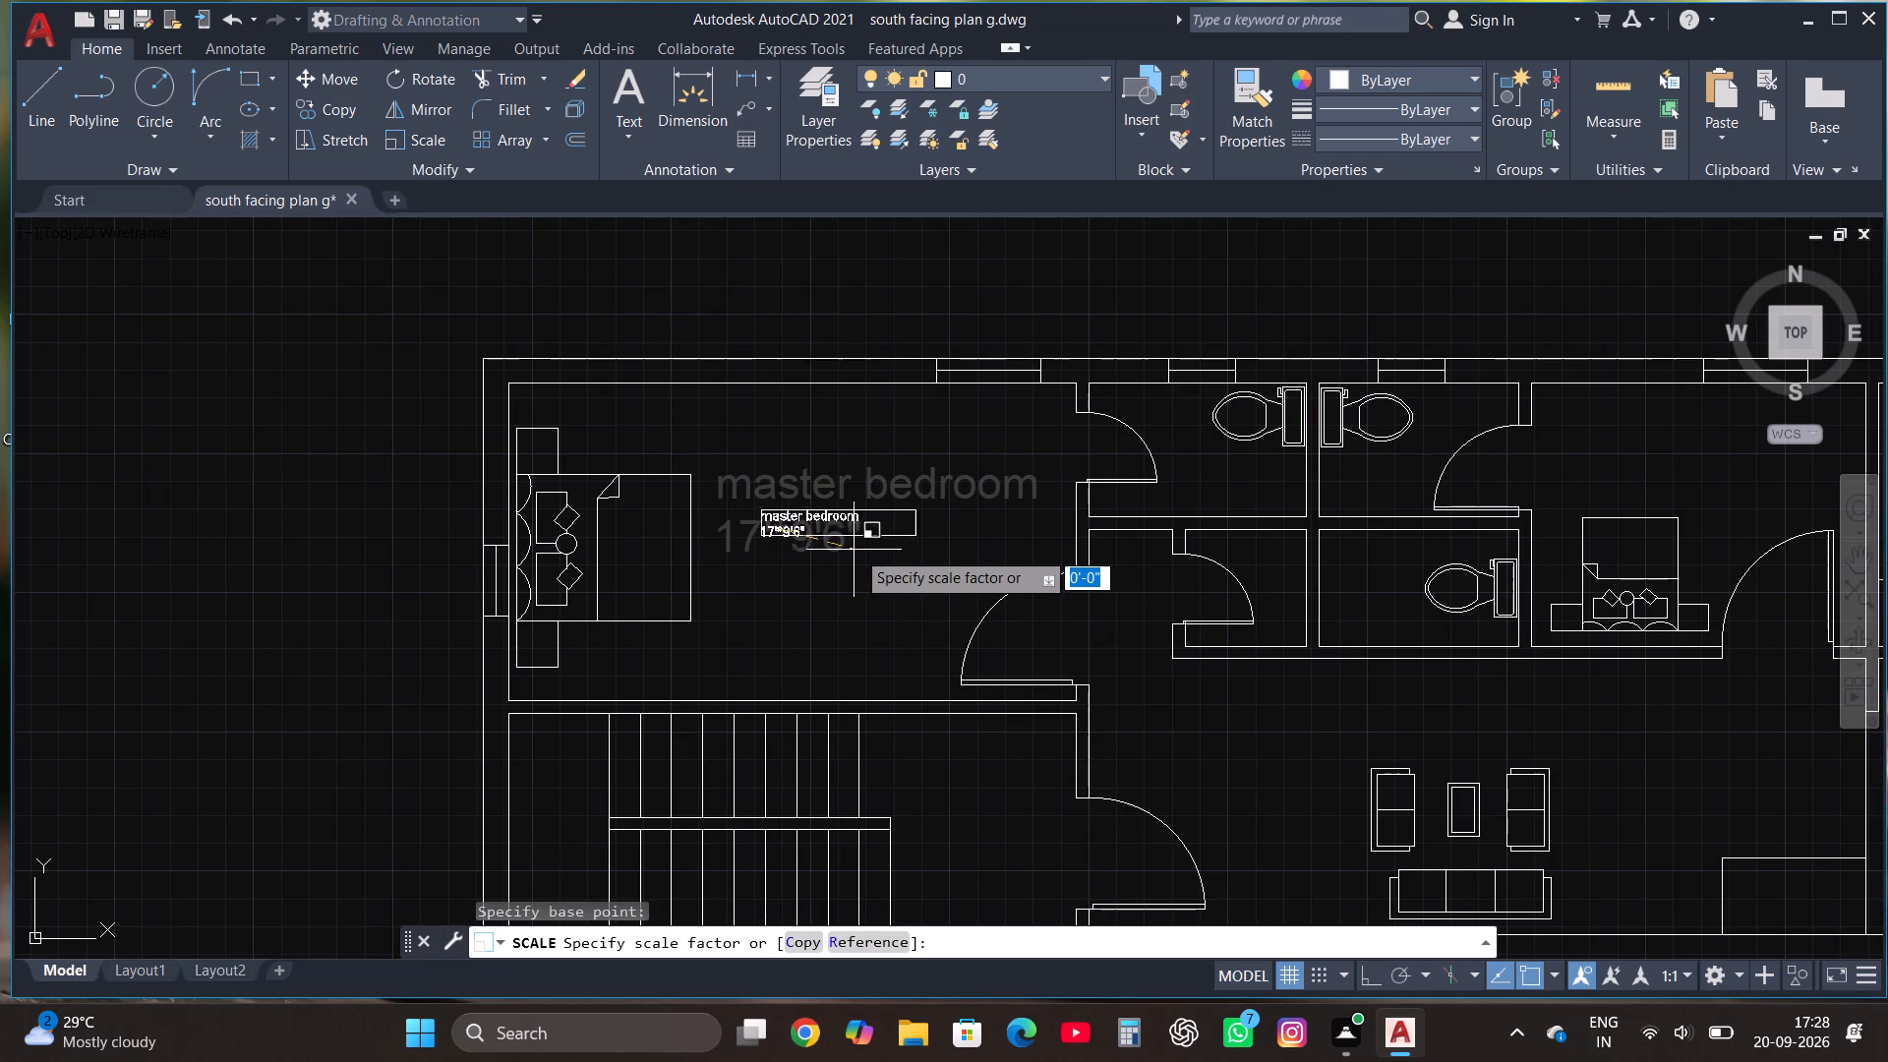
{"action": "left_click", "coordinate": [864, 555]}
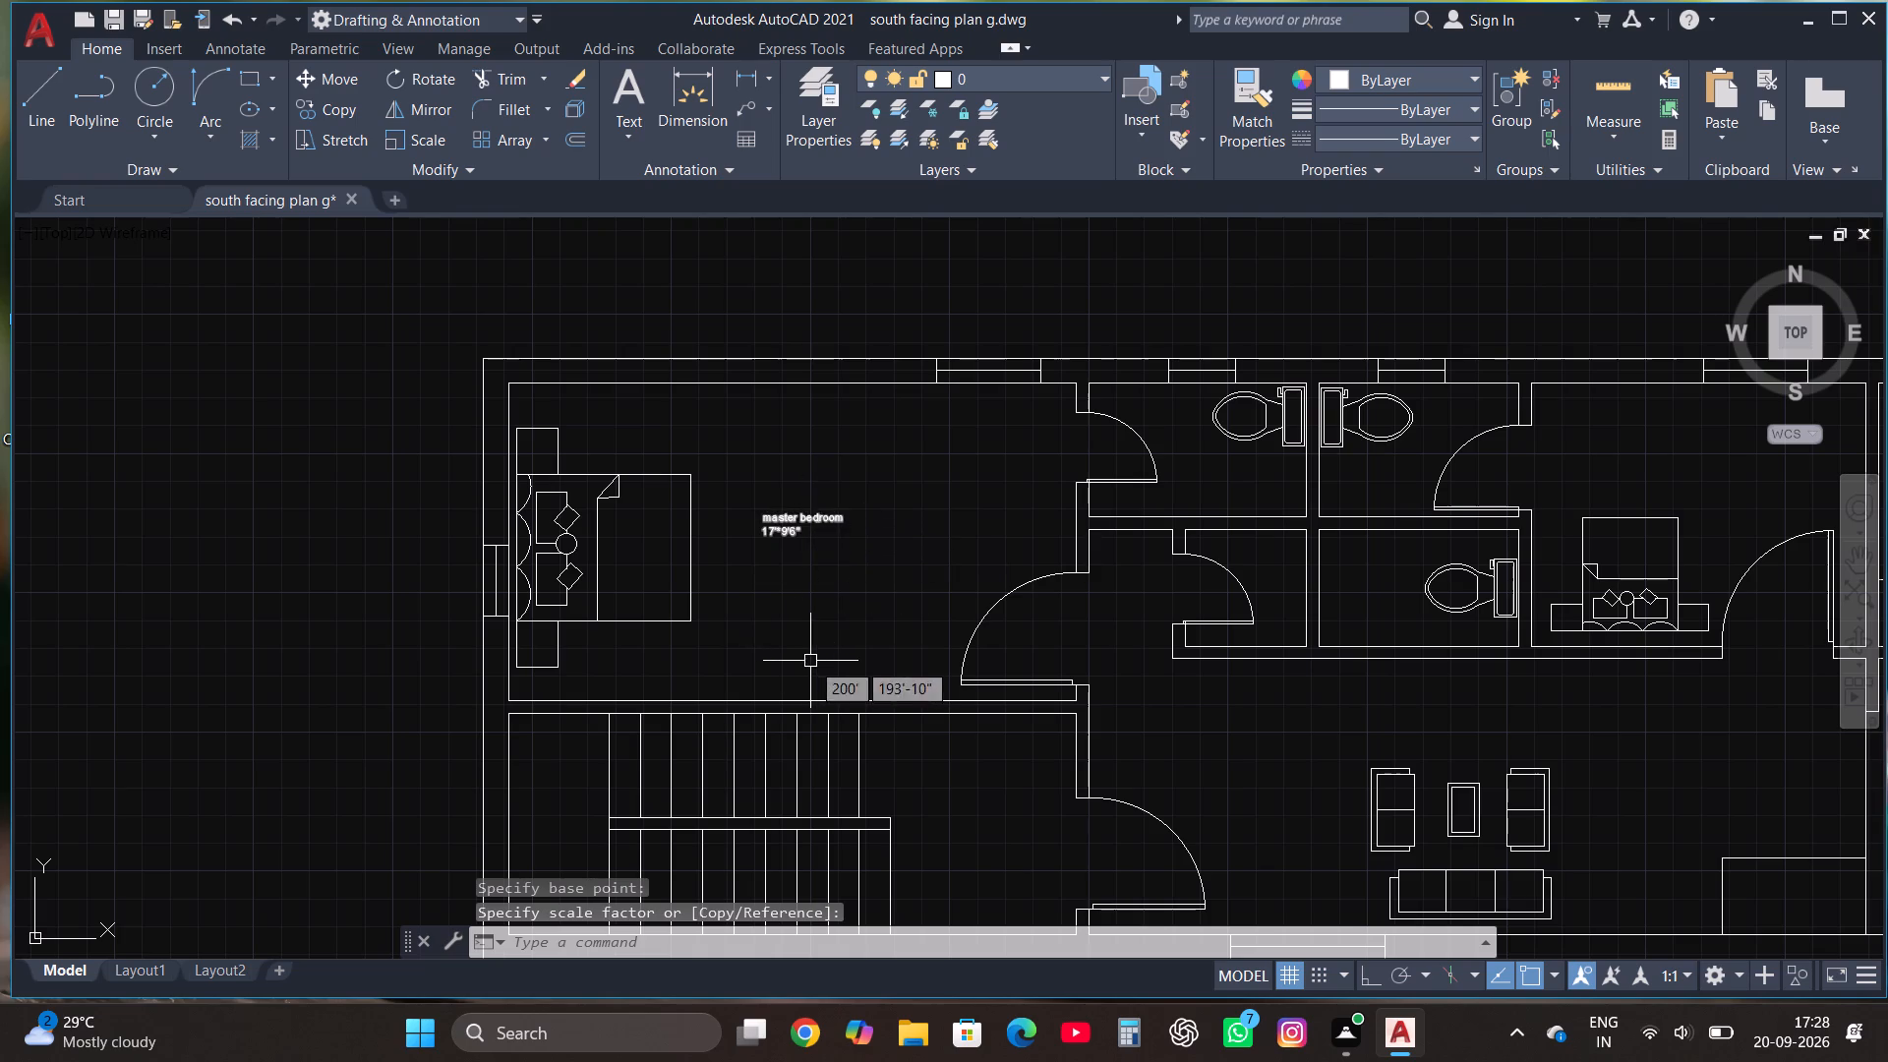
Scale the master bedroom label up slightly, freehand, from a base point within its text.
{"action": "scroll", "coordinate": [811, 662], "scroll_direction": "down", "scroll_amount": 3}
{"action": "scroll", "coordinate": [796, 638], "scroll_direction": "up", "scroll_amount": 5}
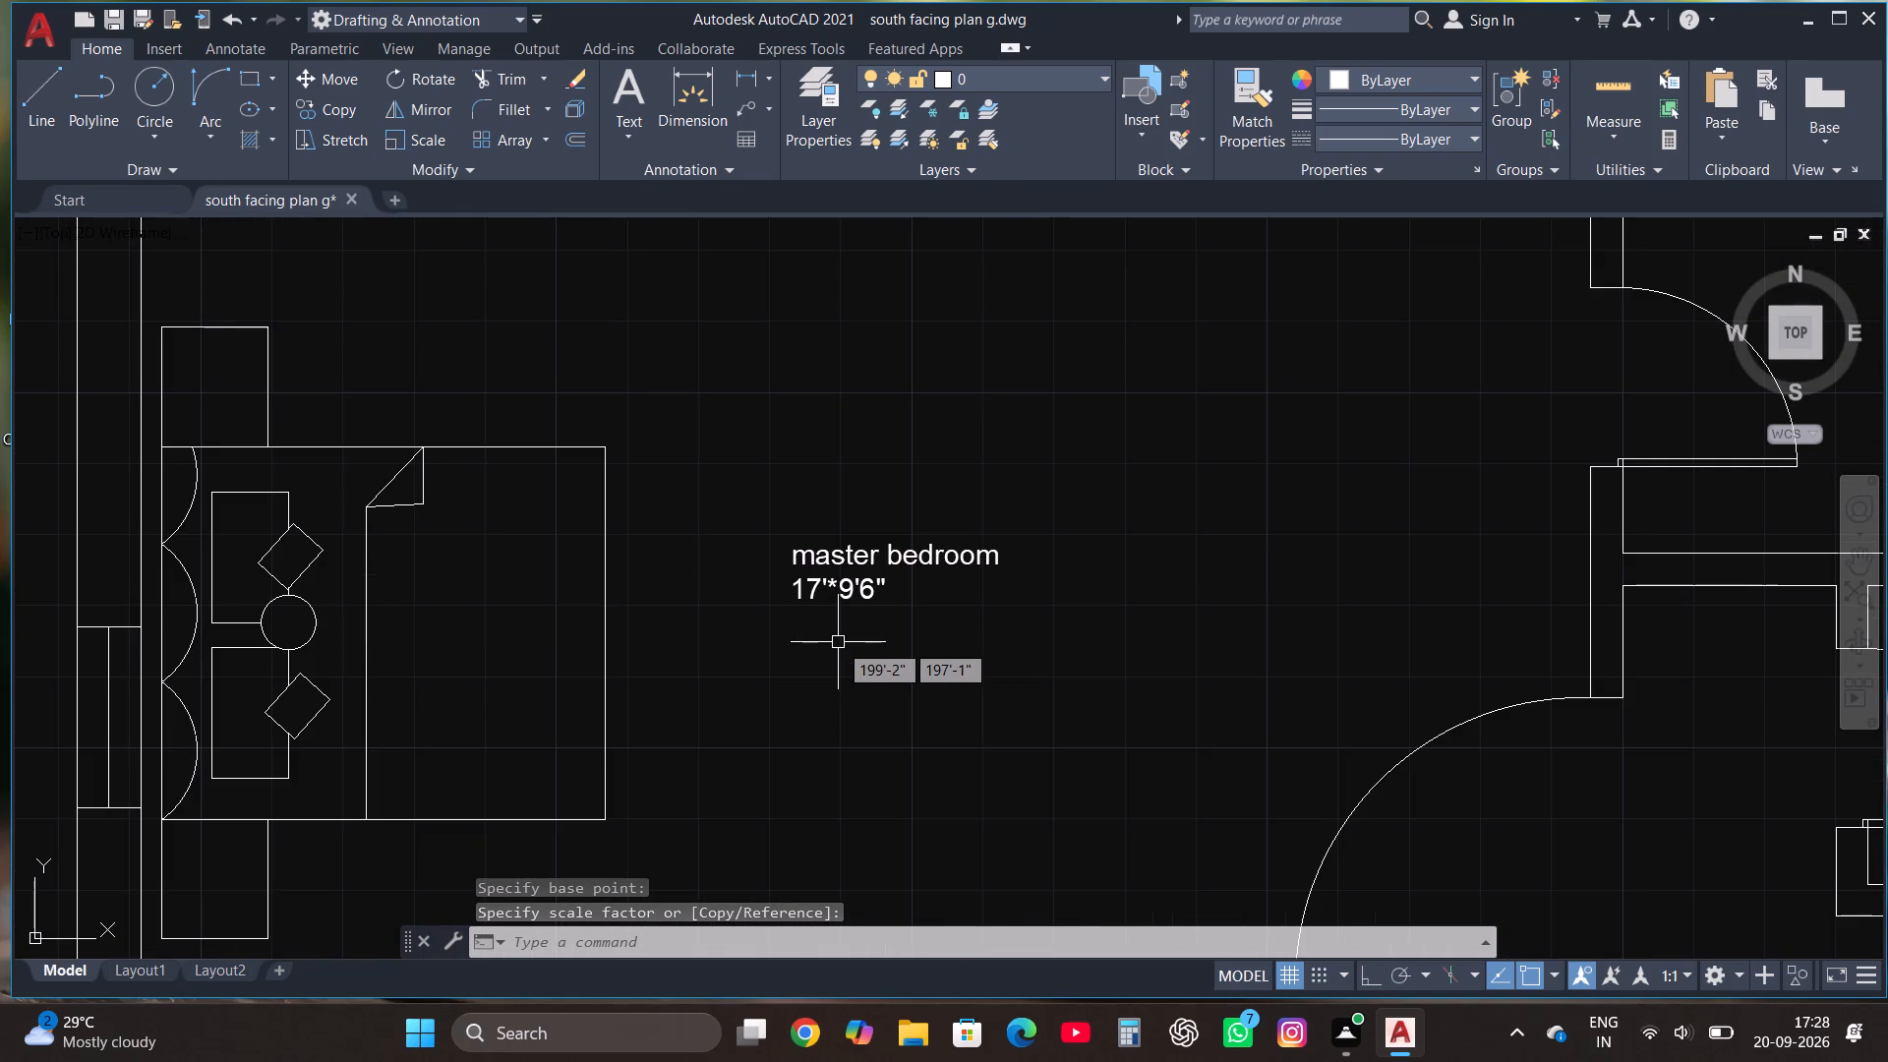
{"action": "scroll", "coordinate": [965, 609], "scroll_direction": "up", "scroll_amount": 1}
{"action": "left_click", "coordinate": [786, 512]}
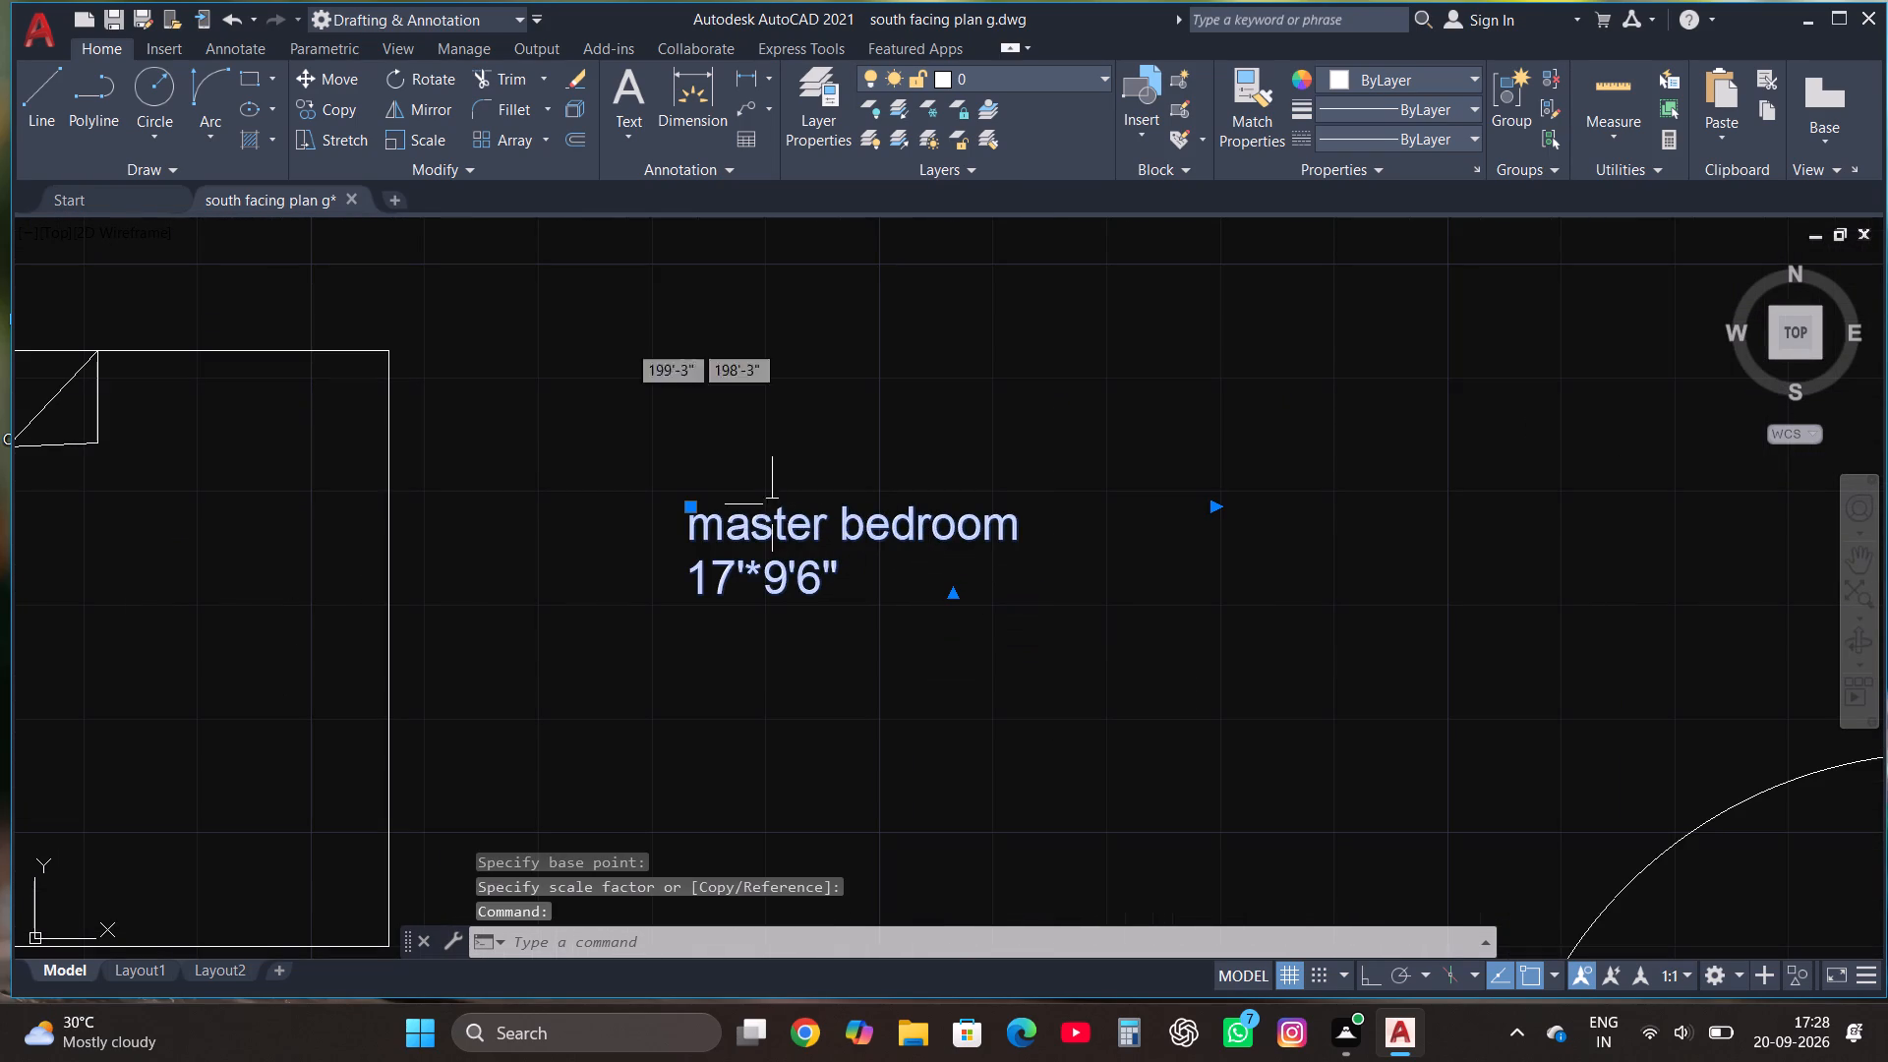
{"action": "left_click", "coordinate": [430, 147]}
{"action": "left_click", "coordinate": [744, 560]}
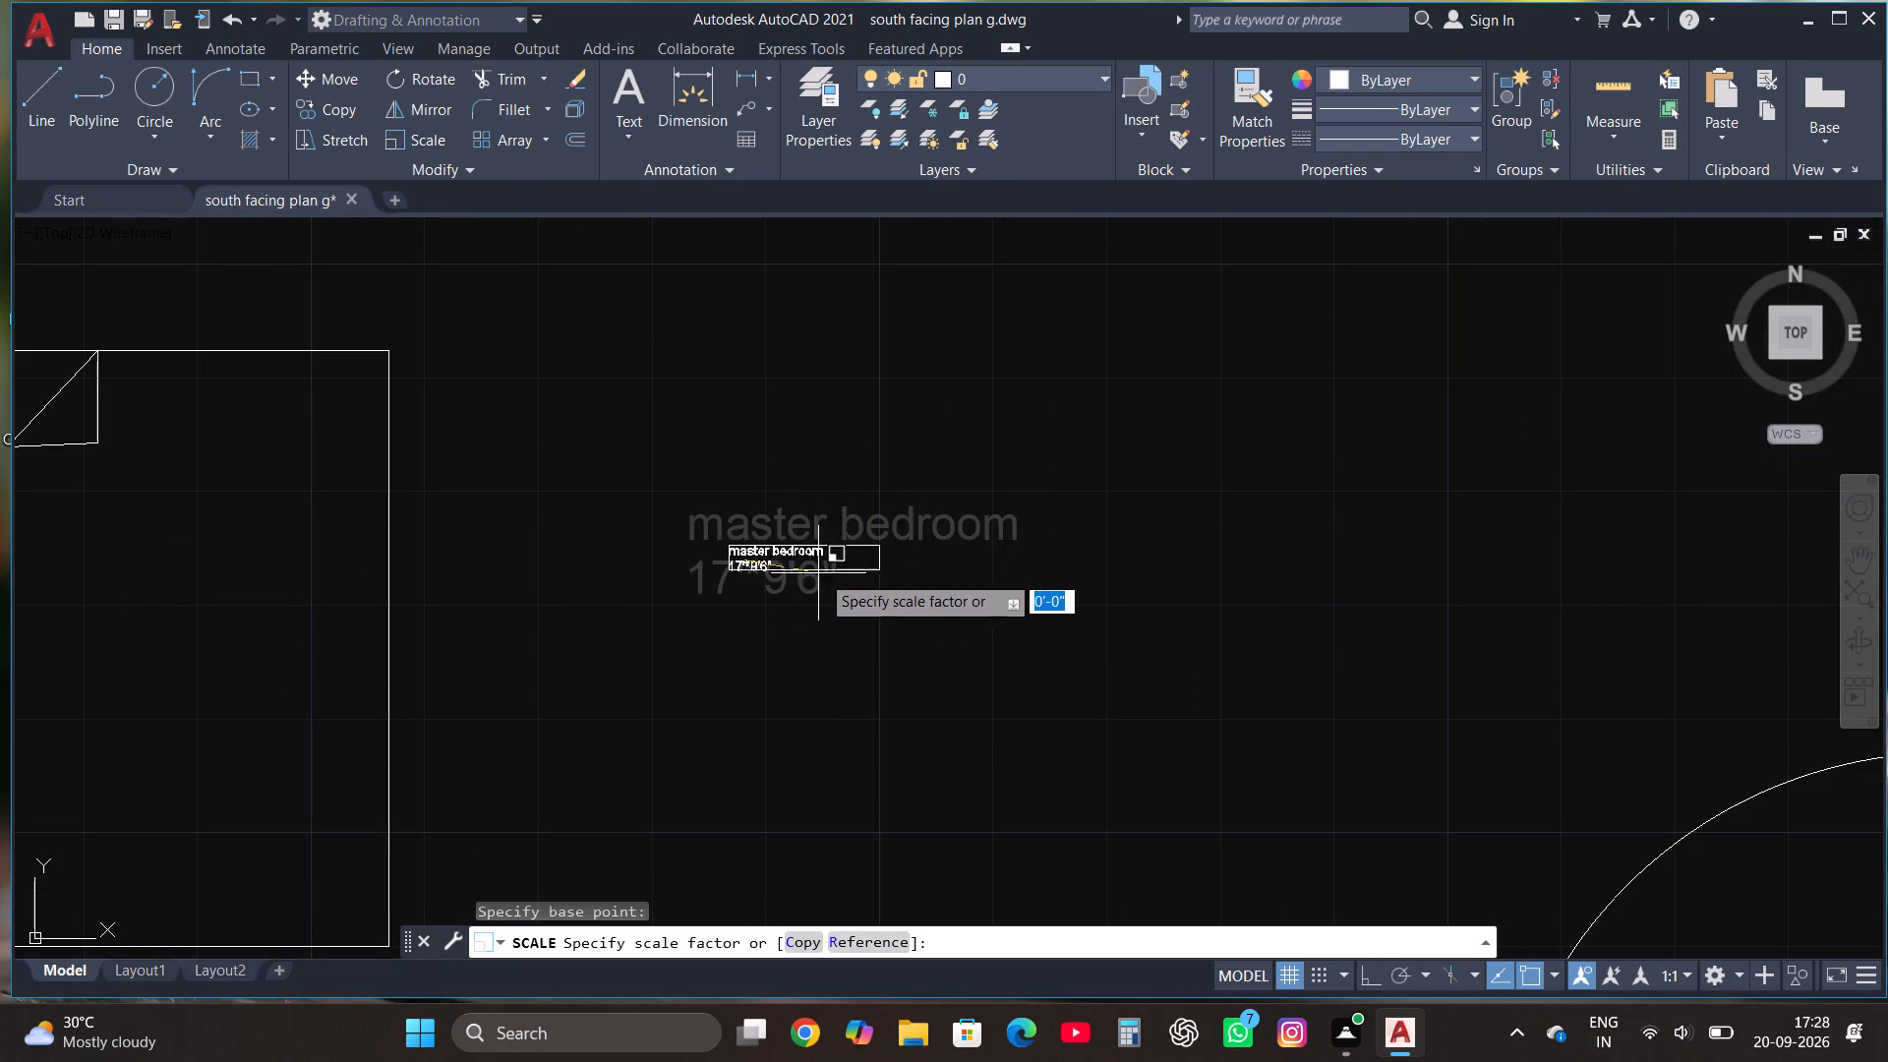
{"action": "left_click", "coordinate": [1020, 619]}
Copy the master bedroom label in multiple mode into the two upper toilets, the second bedroom and the lower toilet.
{"action": "scroll", "coordinate": [1020, 619], "scroll_direction": "down", "scroll_amount": 3}
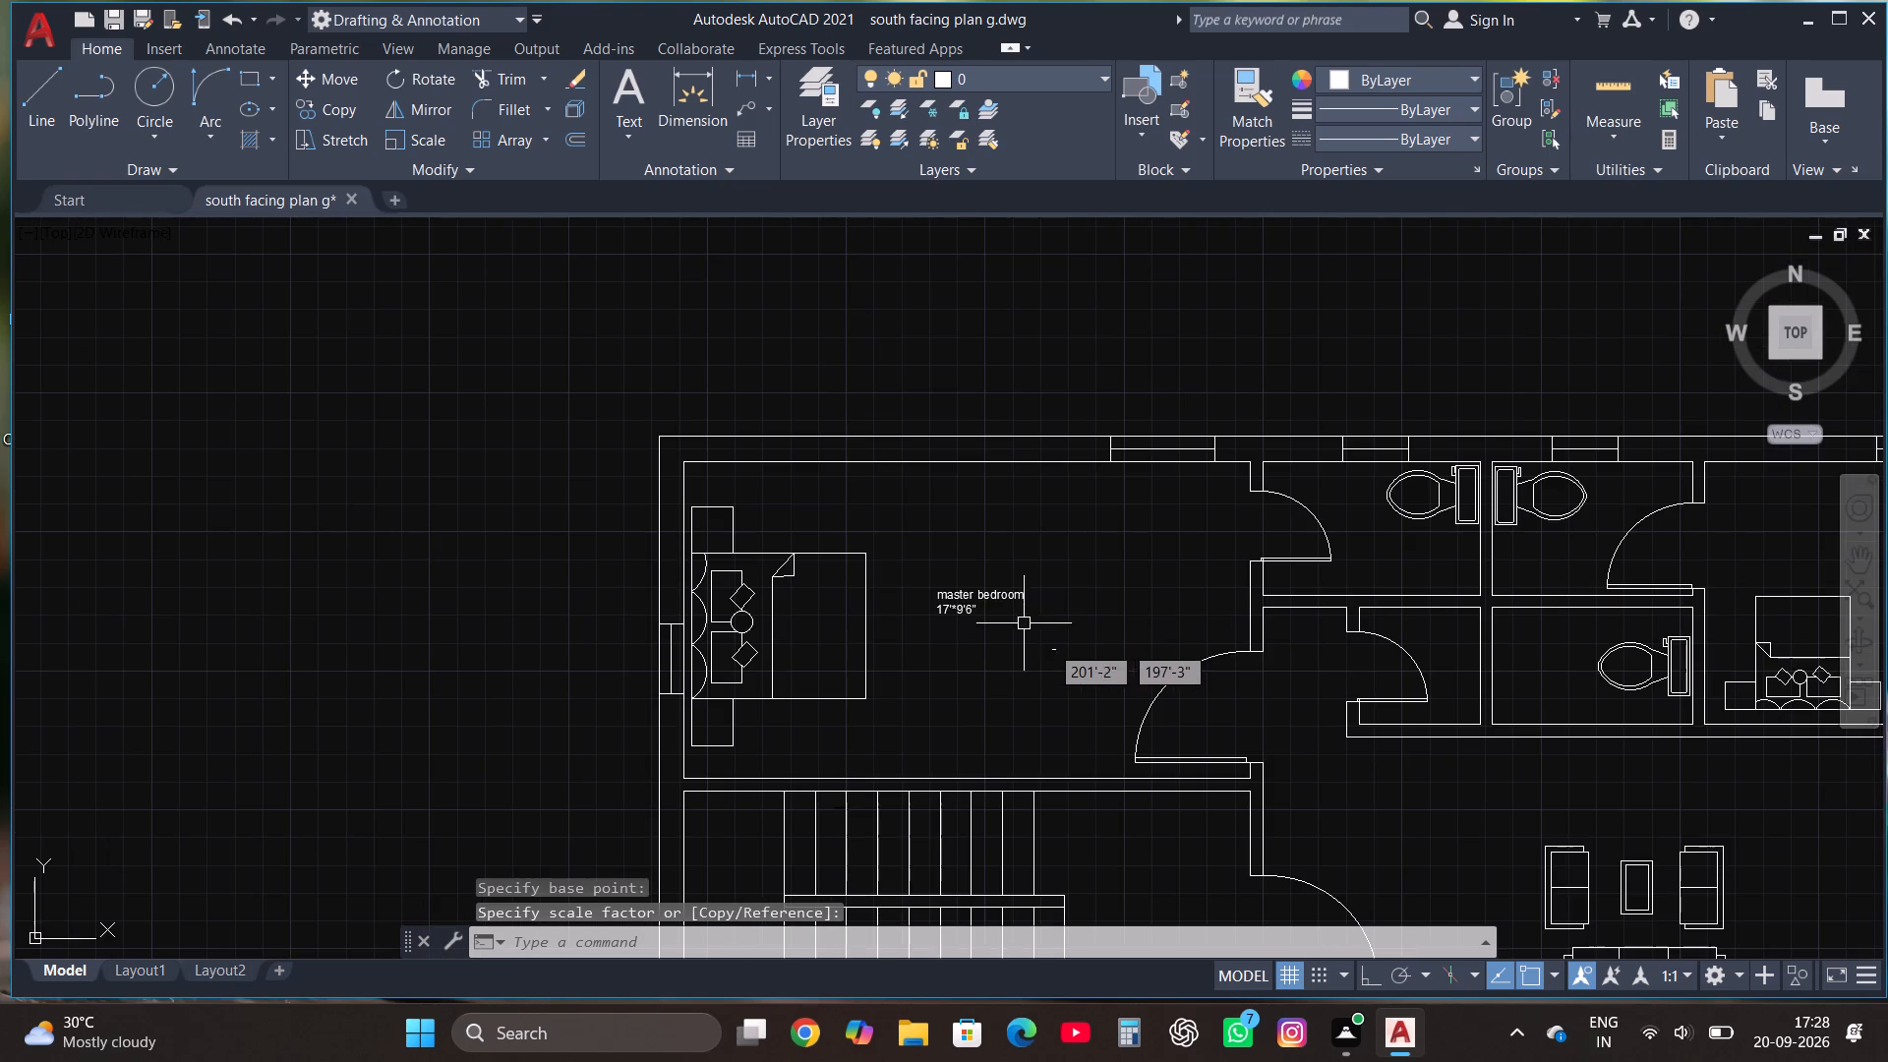
{"action": "scroll", "coordinate": [1046, 603], "scroll_direction": "up", "scroll_amount": 2}
{"action": "left_click", "coordinate": [878, 581]}
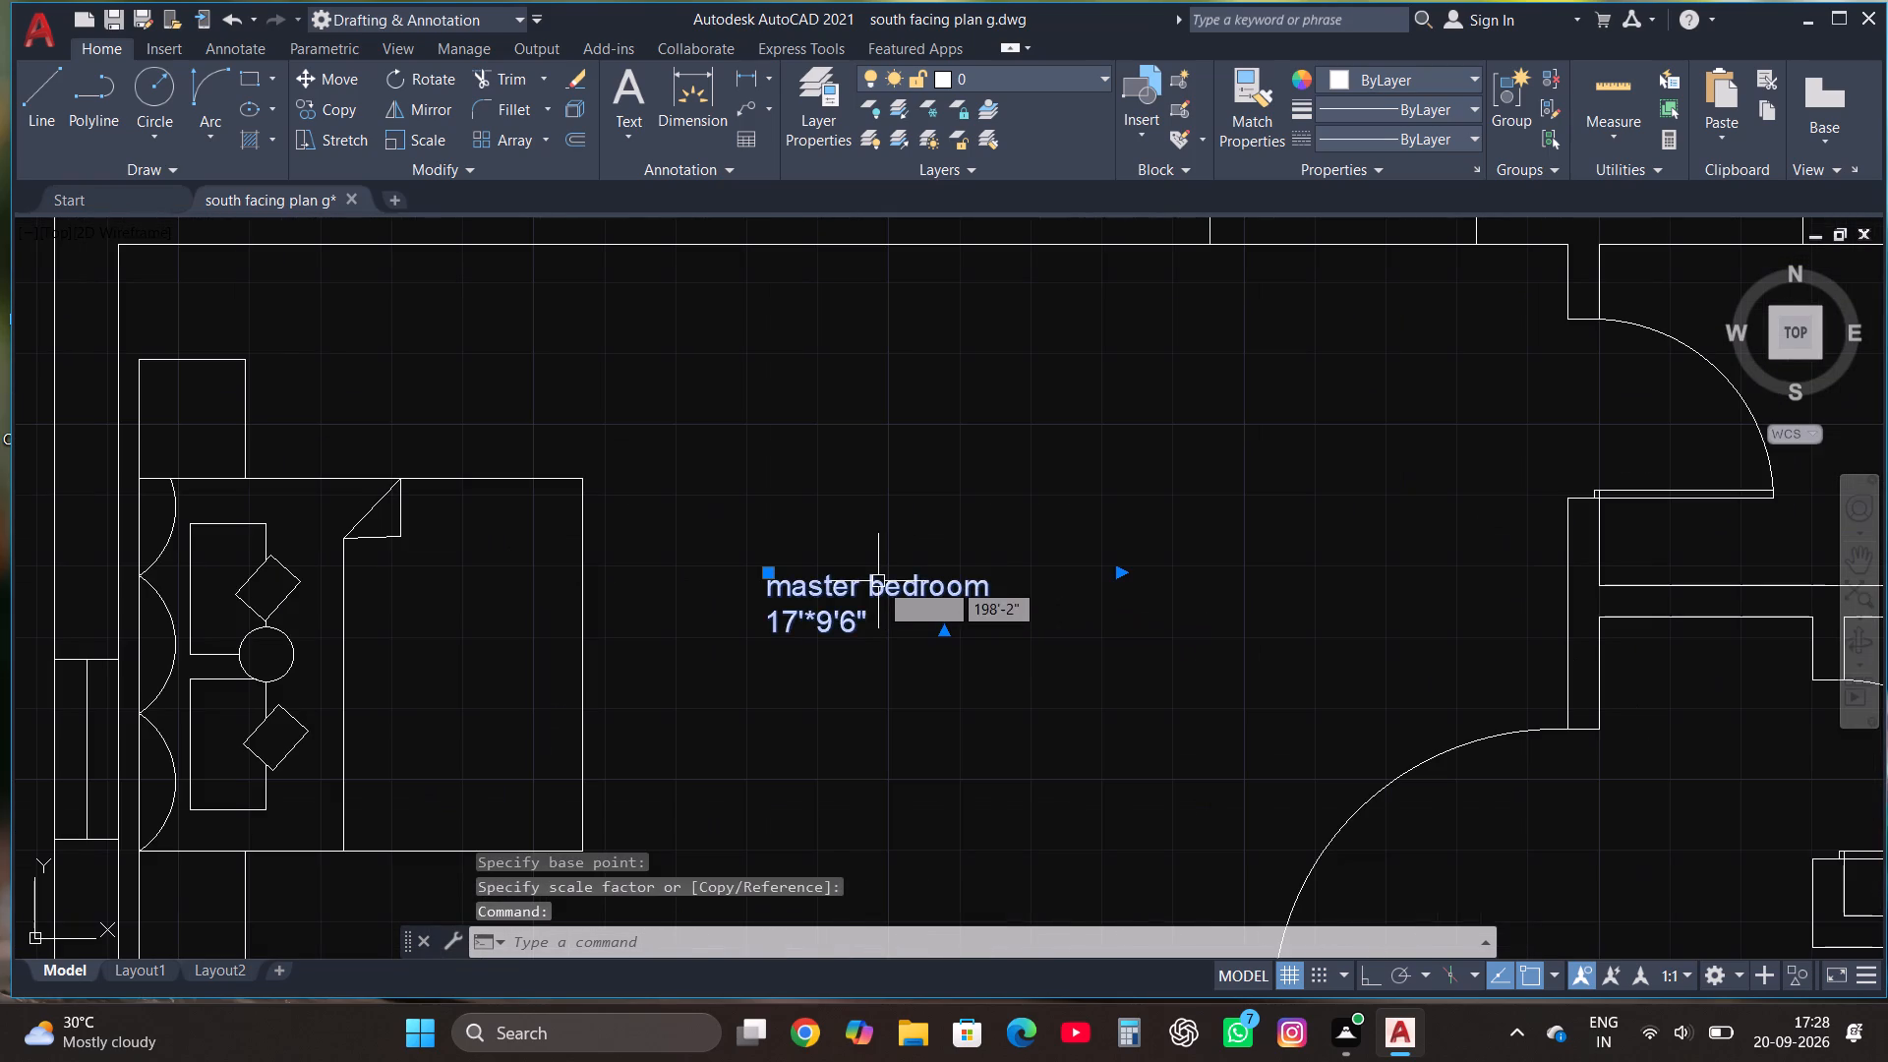
{"action": "left_click", "coordinate": [348, 103]}
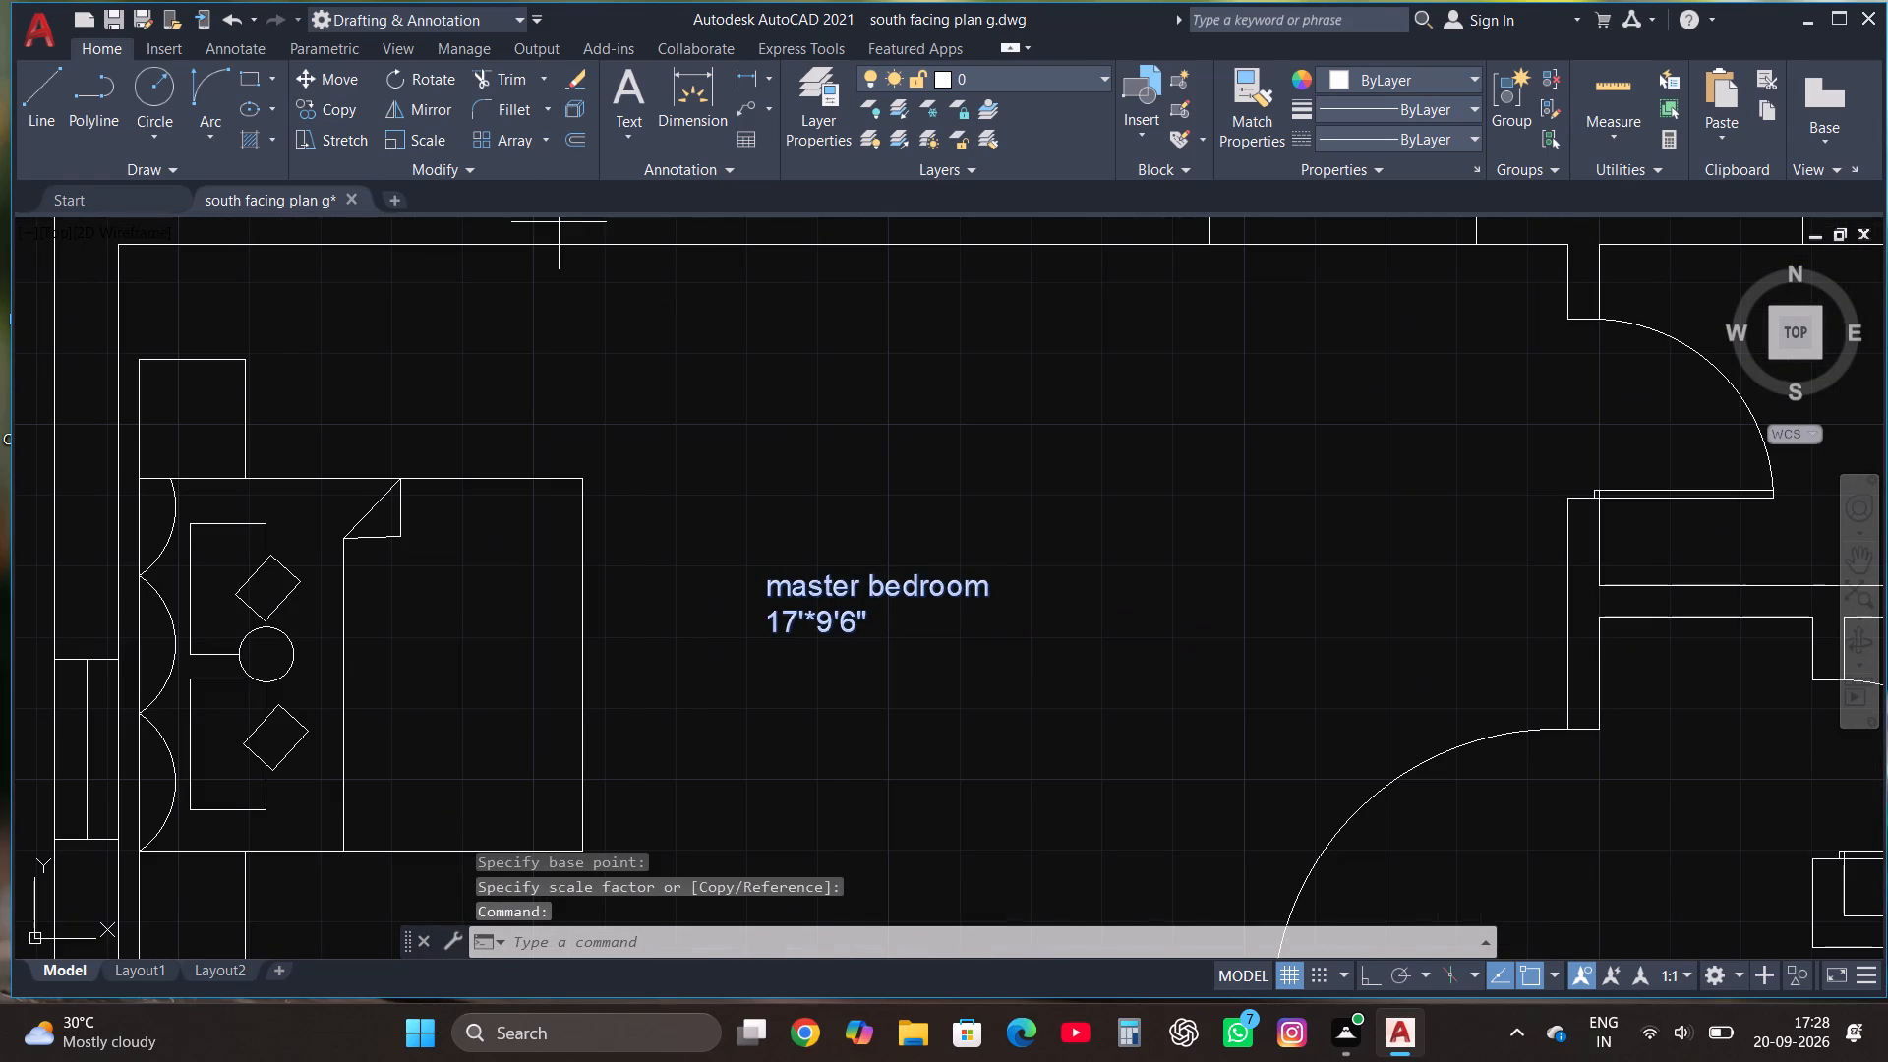
{"action": "left_click", "coordinate": [940, 939]}
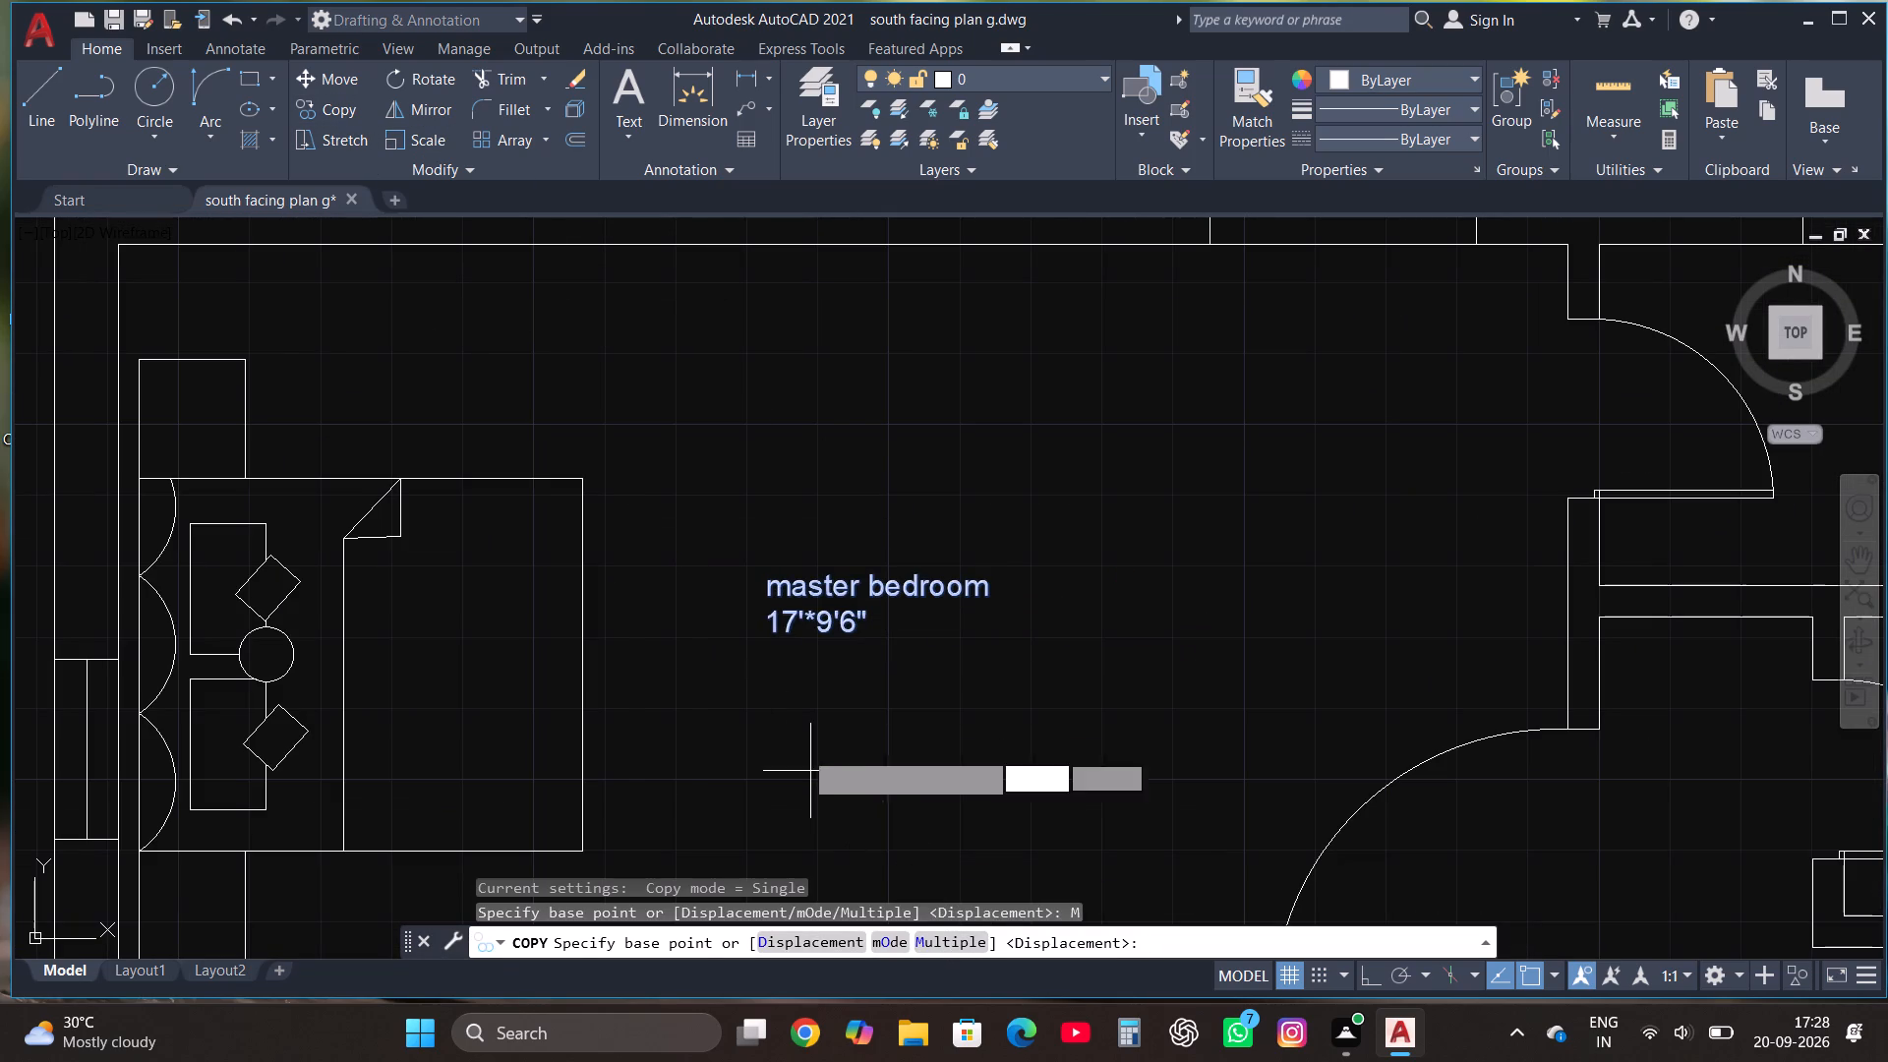
{"action": "left_click", "coordinate": [797, 604]}
{"action": "scroll", "coordinate": [797, 604], "scroll_direction": "down", "scroll_amount": 2}
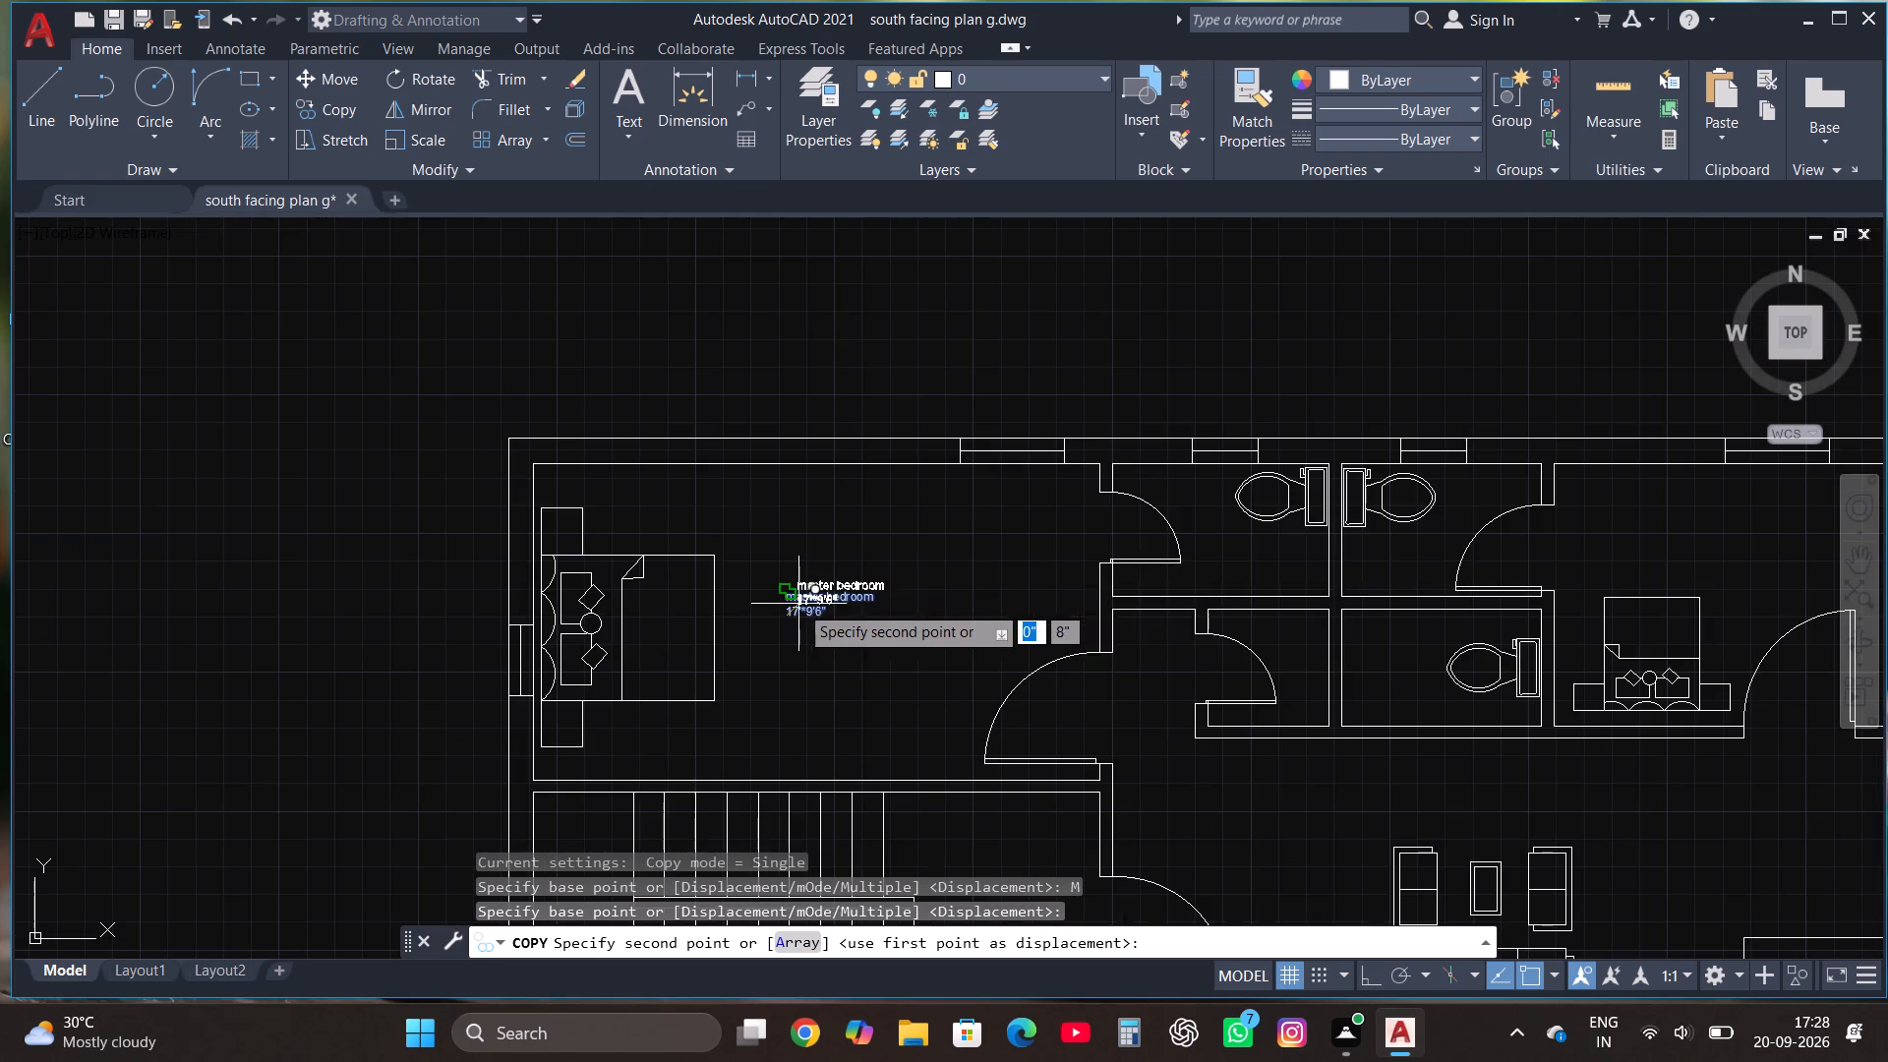
{"action": "scroll", "coordinate": [1250, 558], "scroll_direction": "up", "scroll_amount": 1}
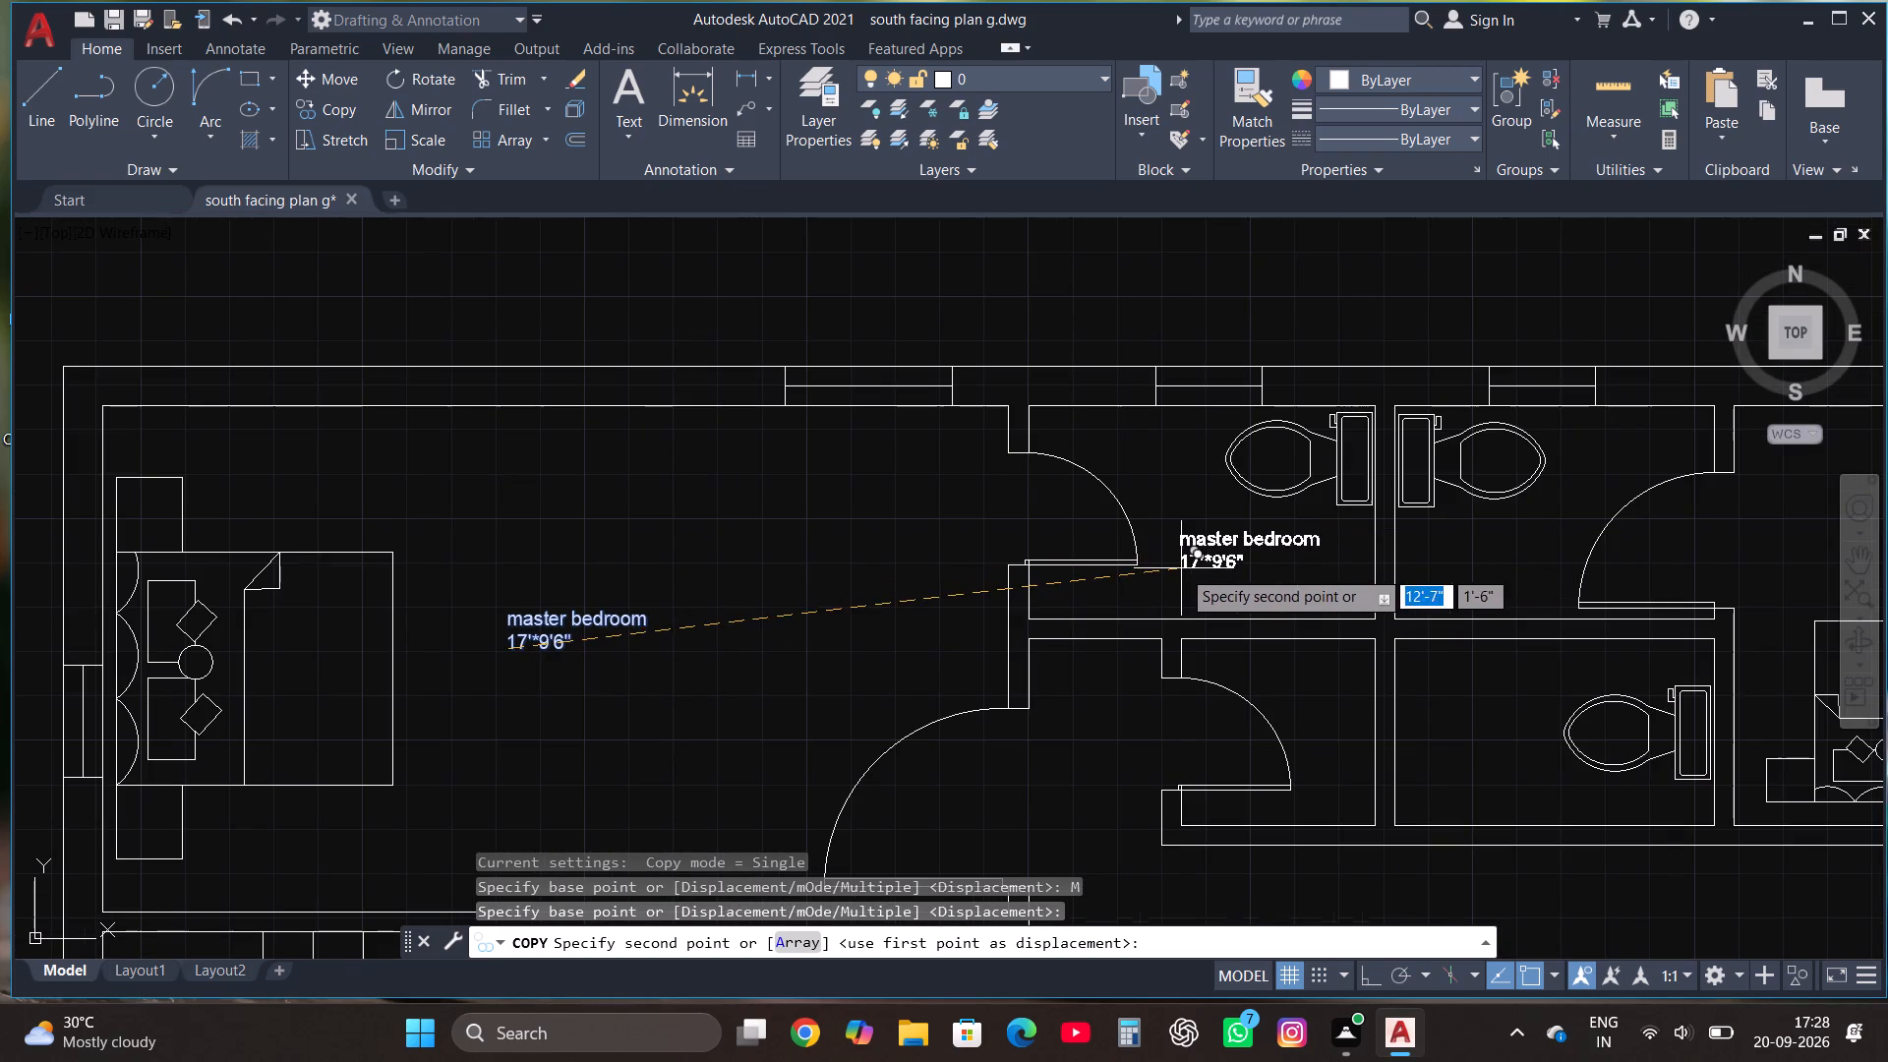
{"action": "left_click", "coordinate": [1181, 568]}
{"action": "left_click", "coordinate": [1415, 573]}
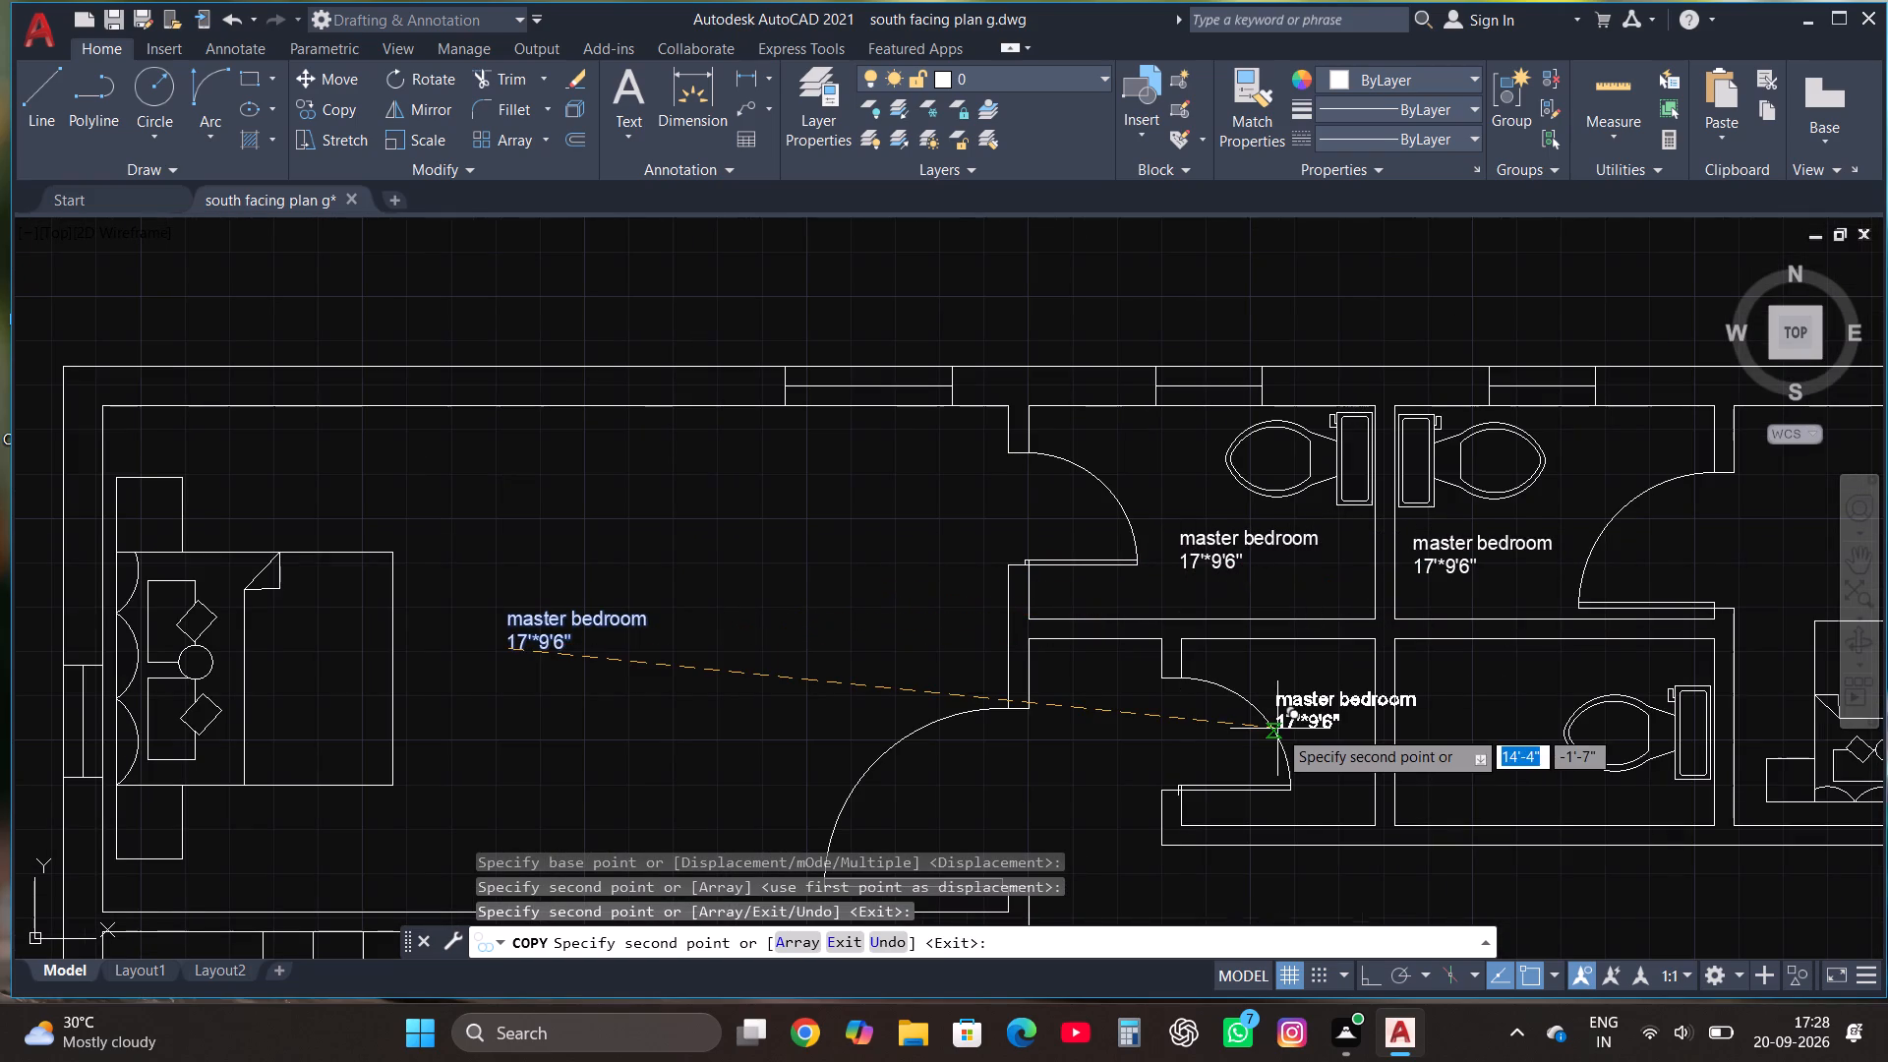
{"action": "scroll", "coordinate": [921, 634], "scroll_direction": "down", "scroll_amount": 1}
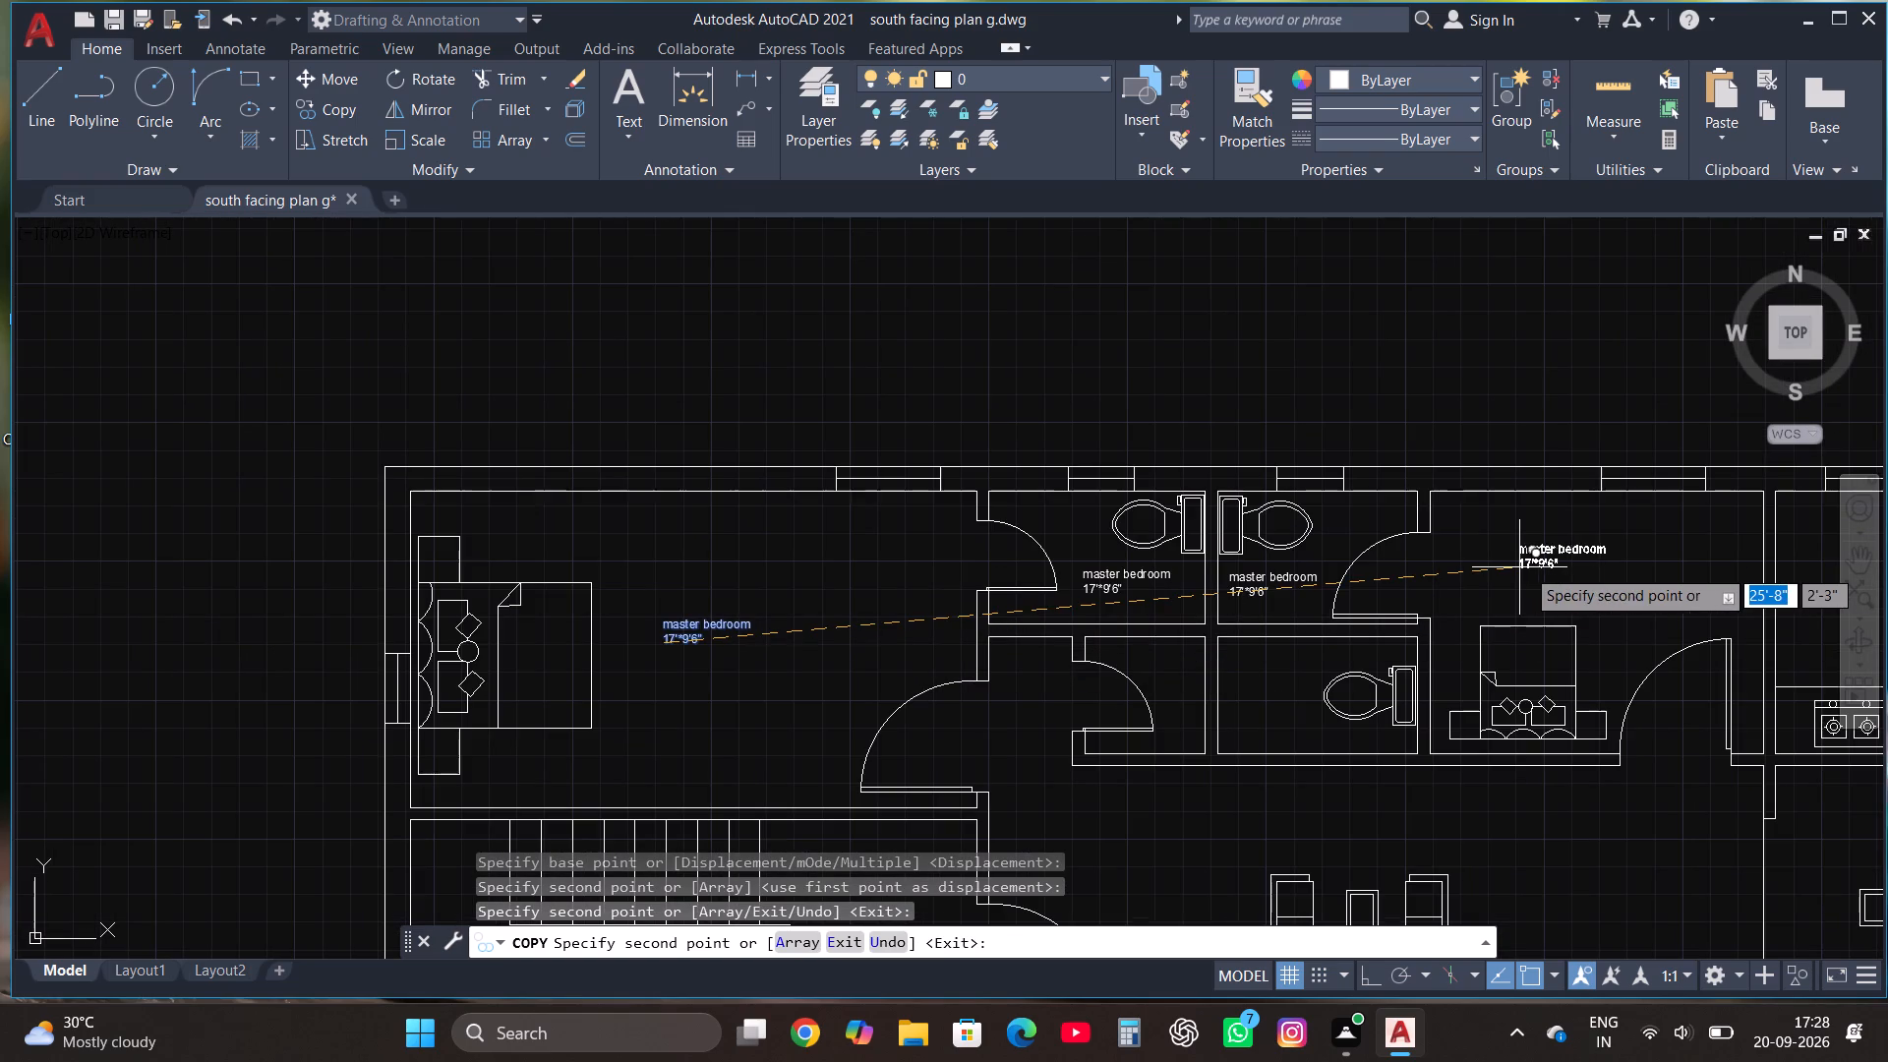
{"action": "left_click", "coordinate": [1525, 567]}
{"action": "scroll", "coordinate": [1318, 761], "scroll_direction": "up", "scroll_amount": 2}
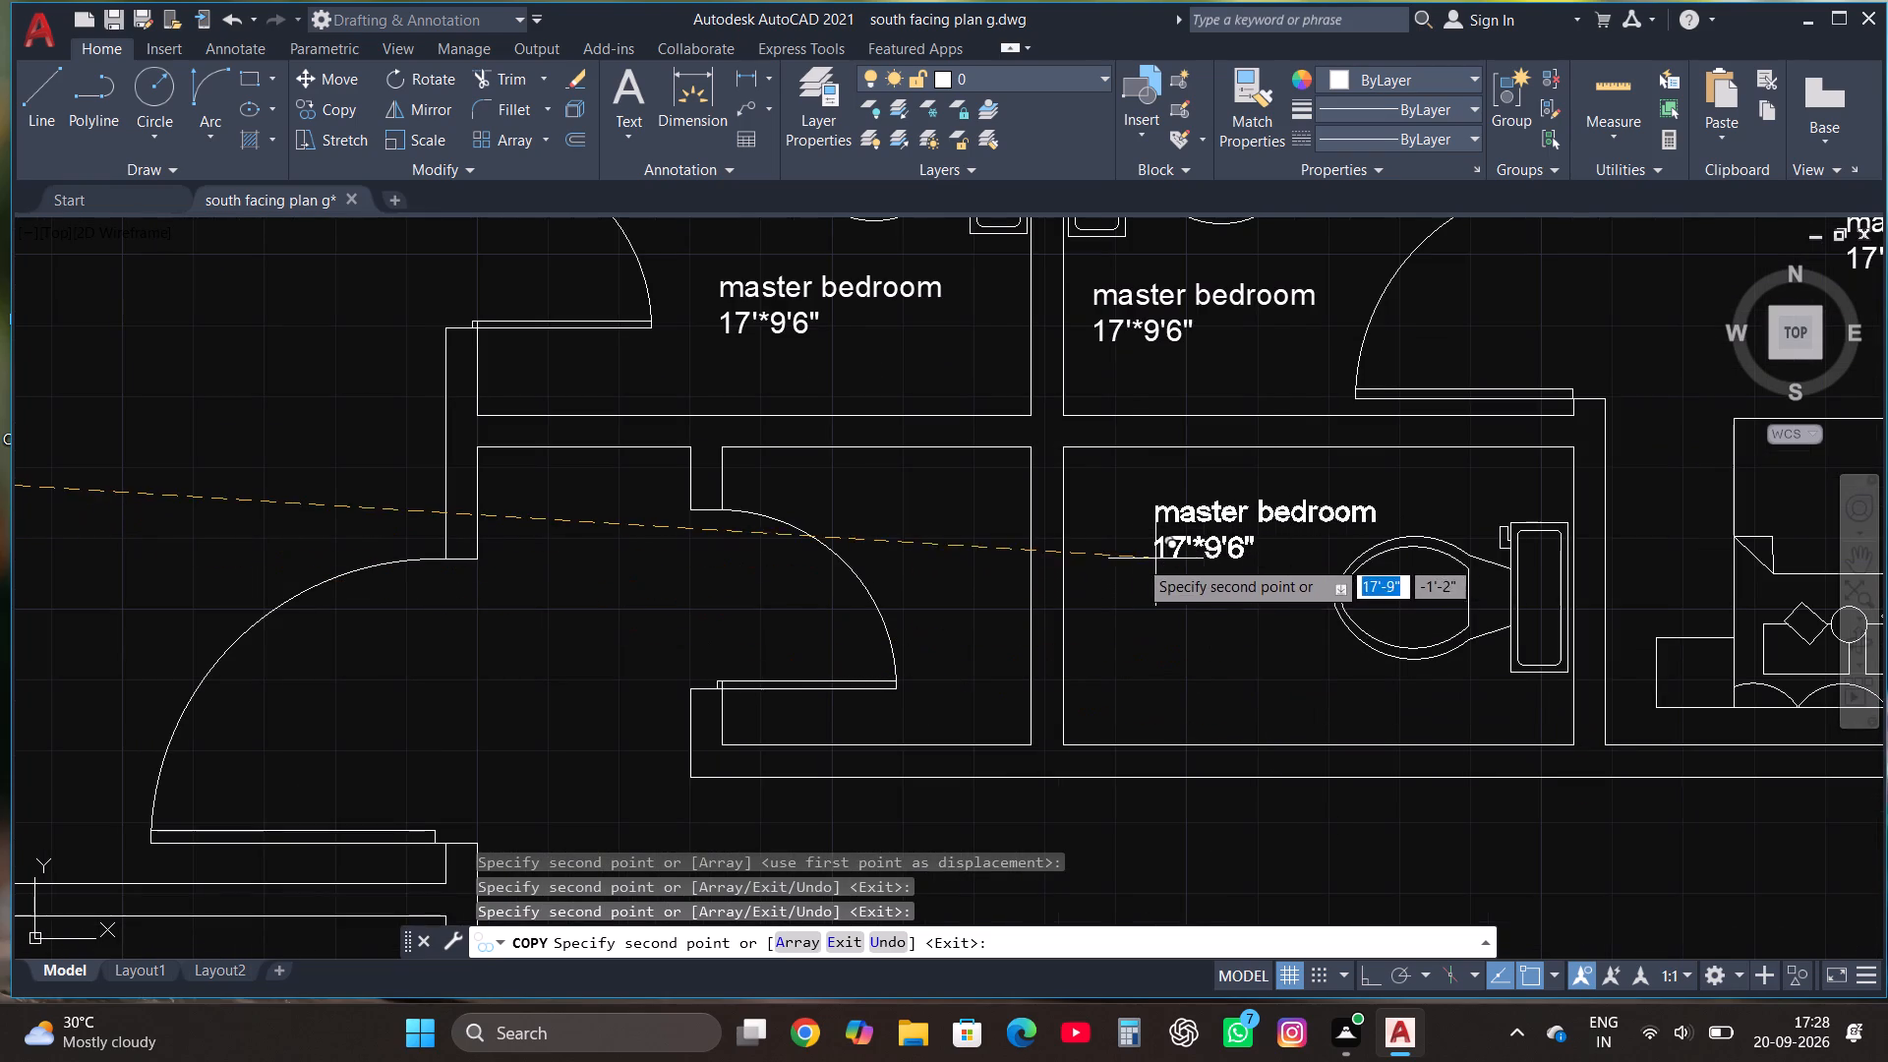
{"action": "left_click", "coordinate": [1119, 546]}
Place further copies of the label in the kitchen, dining area, living hall, small room below the hall, and staircase area.
{"action": "scroll", "coordinate": [1107, 593], "scroll_direction": "down", "scroll_amount": 3}
{"action": "scroll", "coordinate": [1401, 570], "scroll_direction": "down", "scroll_amount": 1}
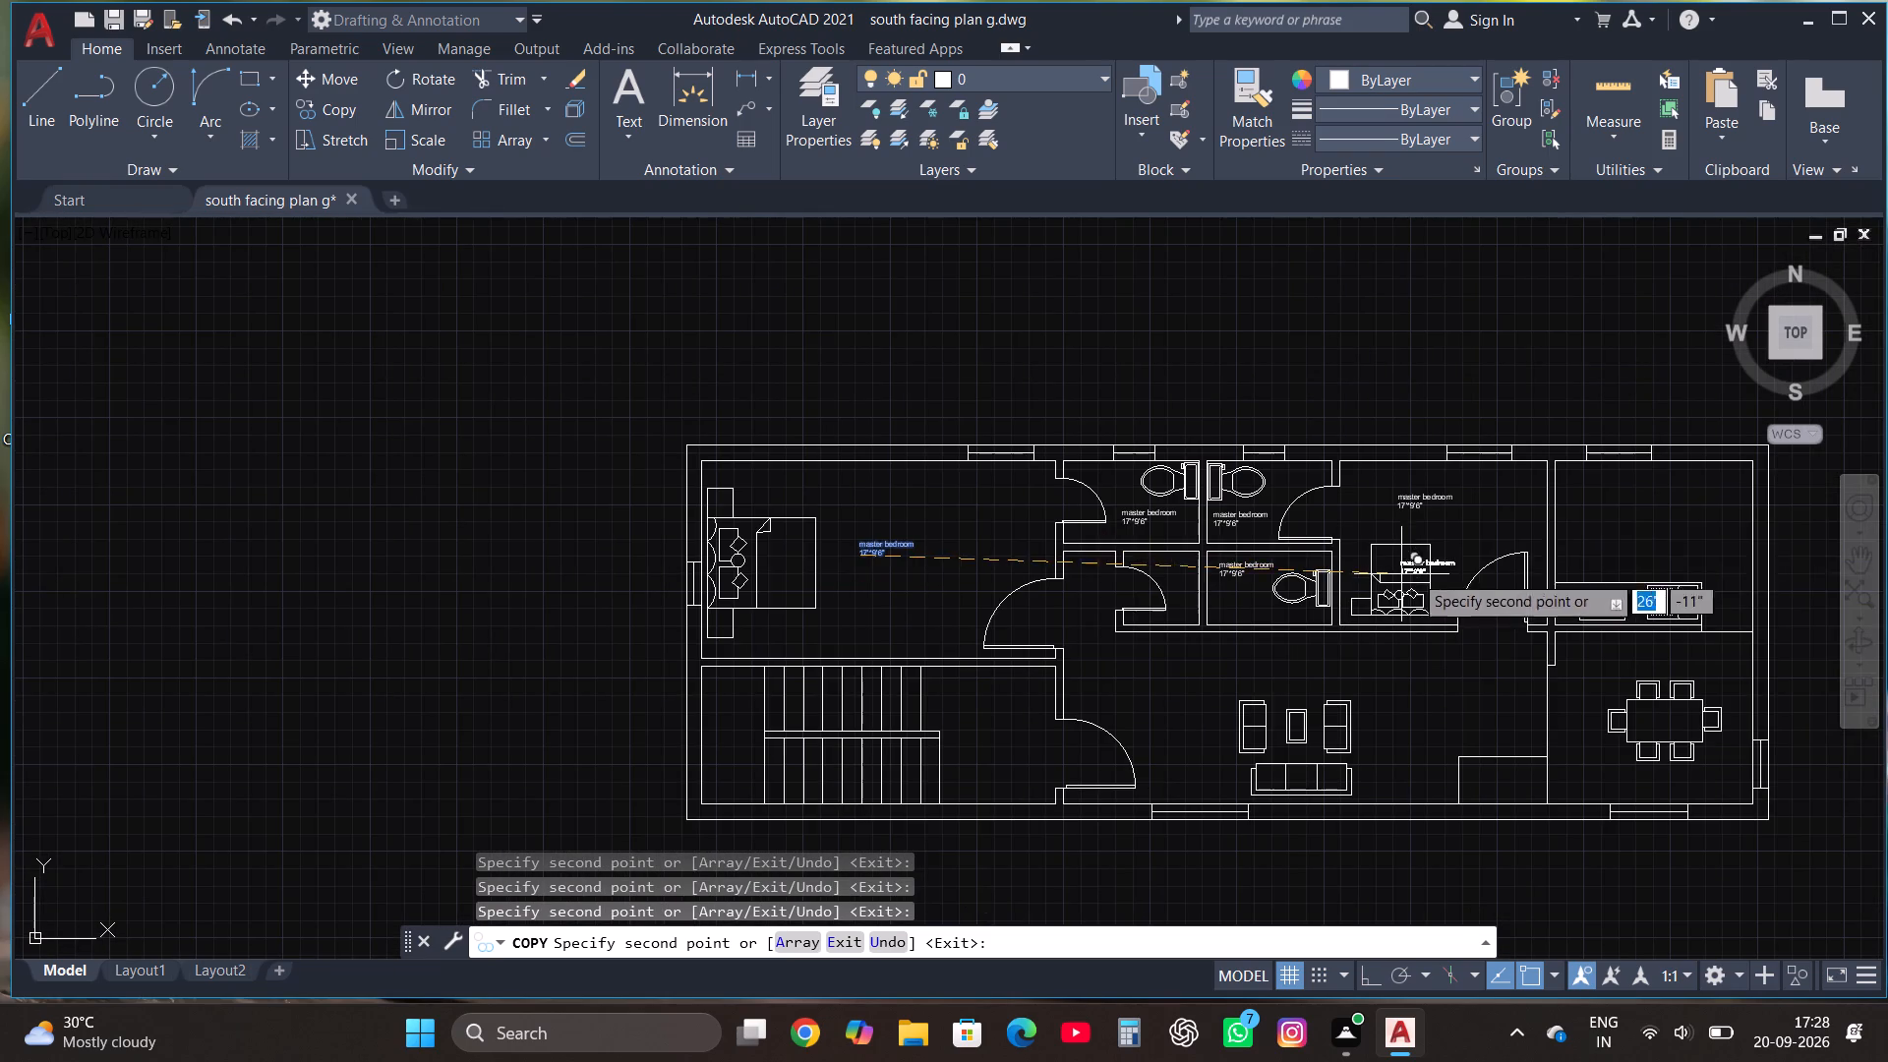
{"action": "left_click", "coordinate": [1630, 527]}
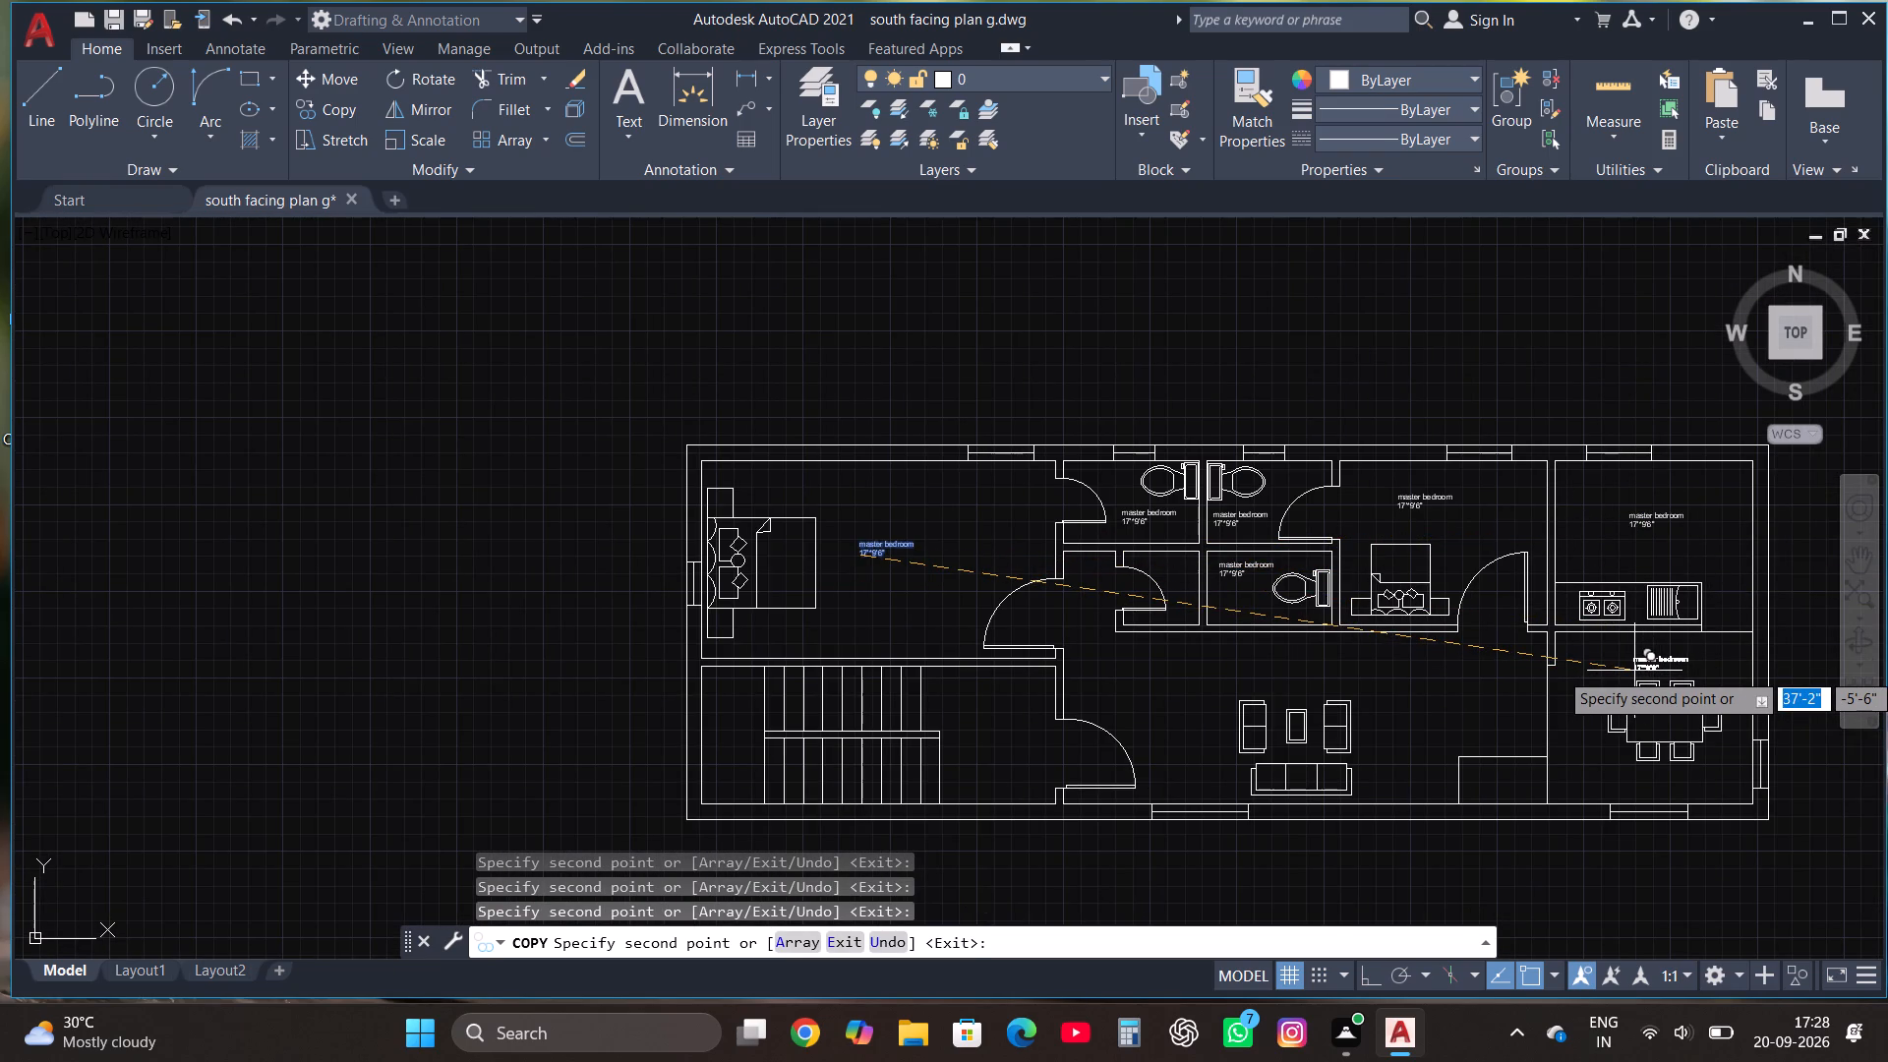
{"action": "scroll", "coordinate": [1678, 765], "scroll_direction": "up", "scroll_amount": 1}
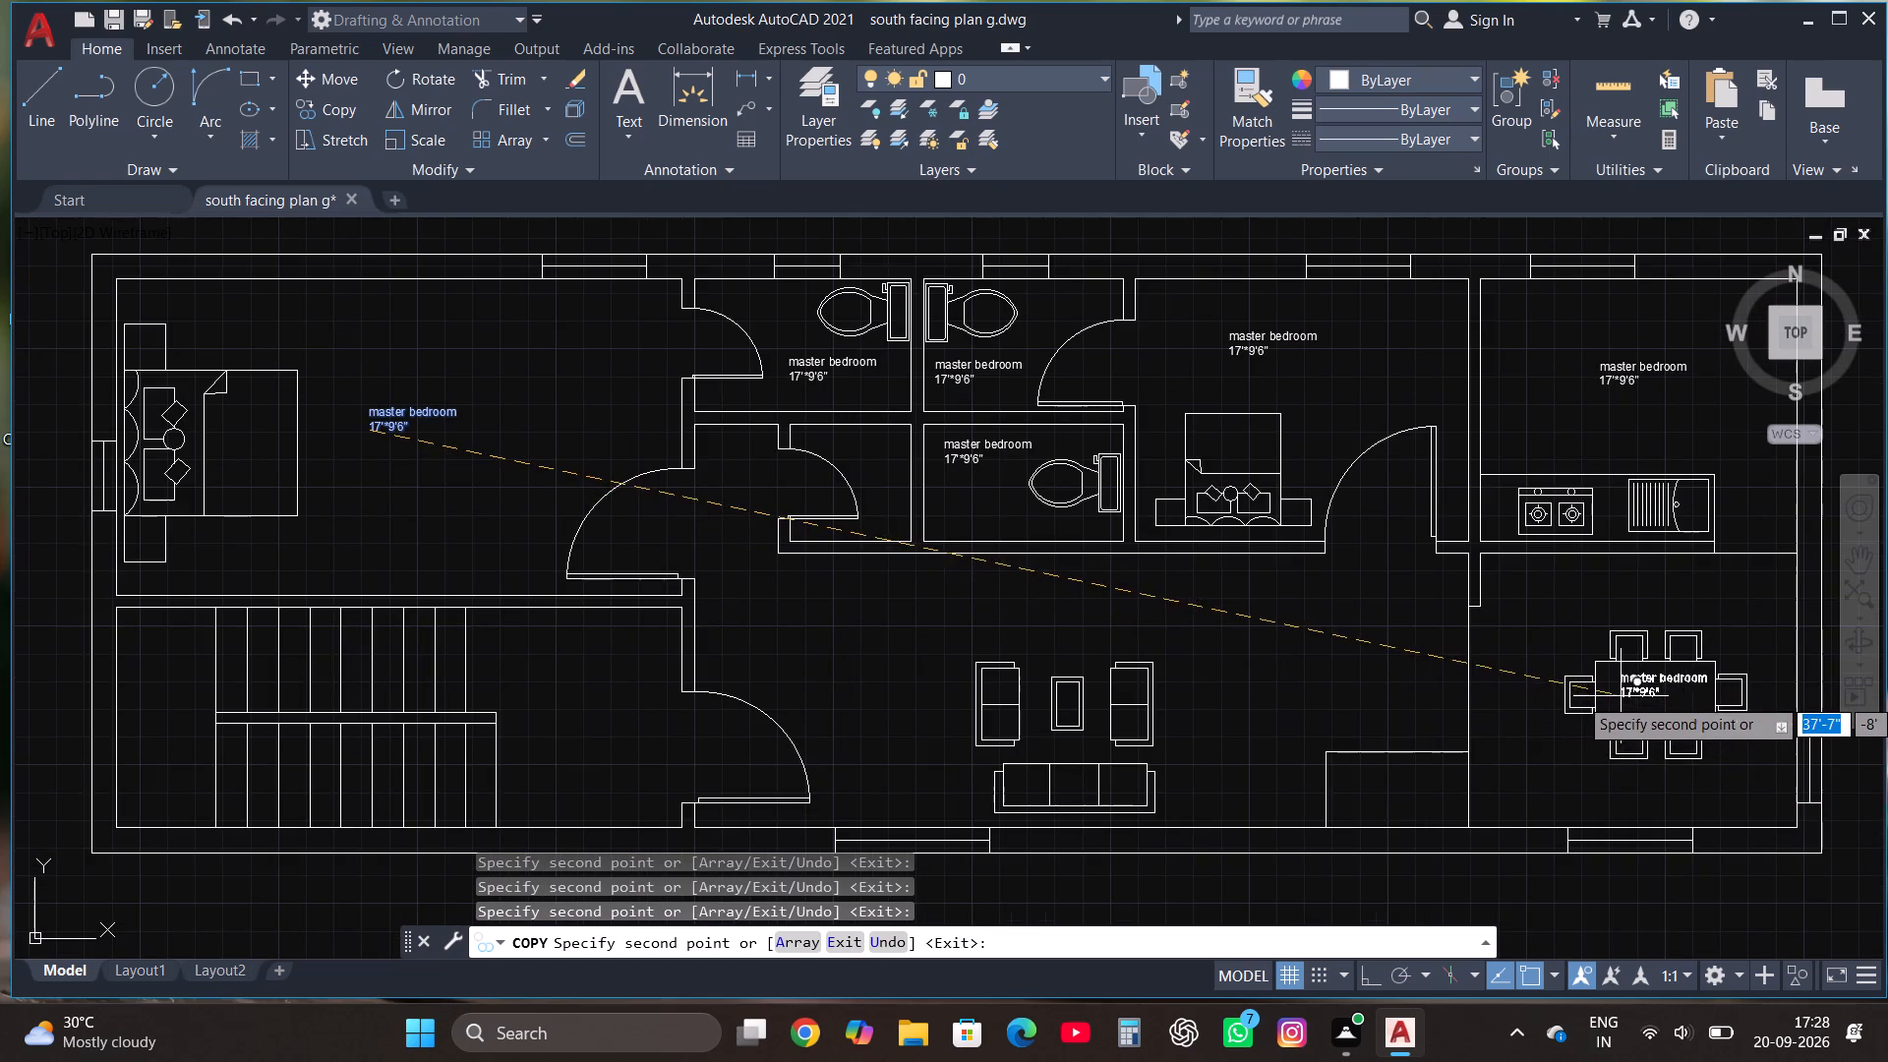
{"action": "left_click", "coordinate": [1608, 711]}
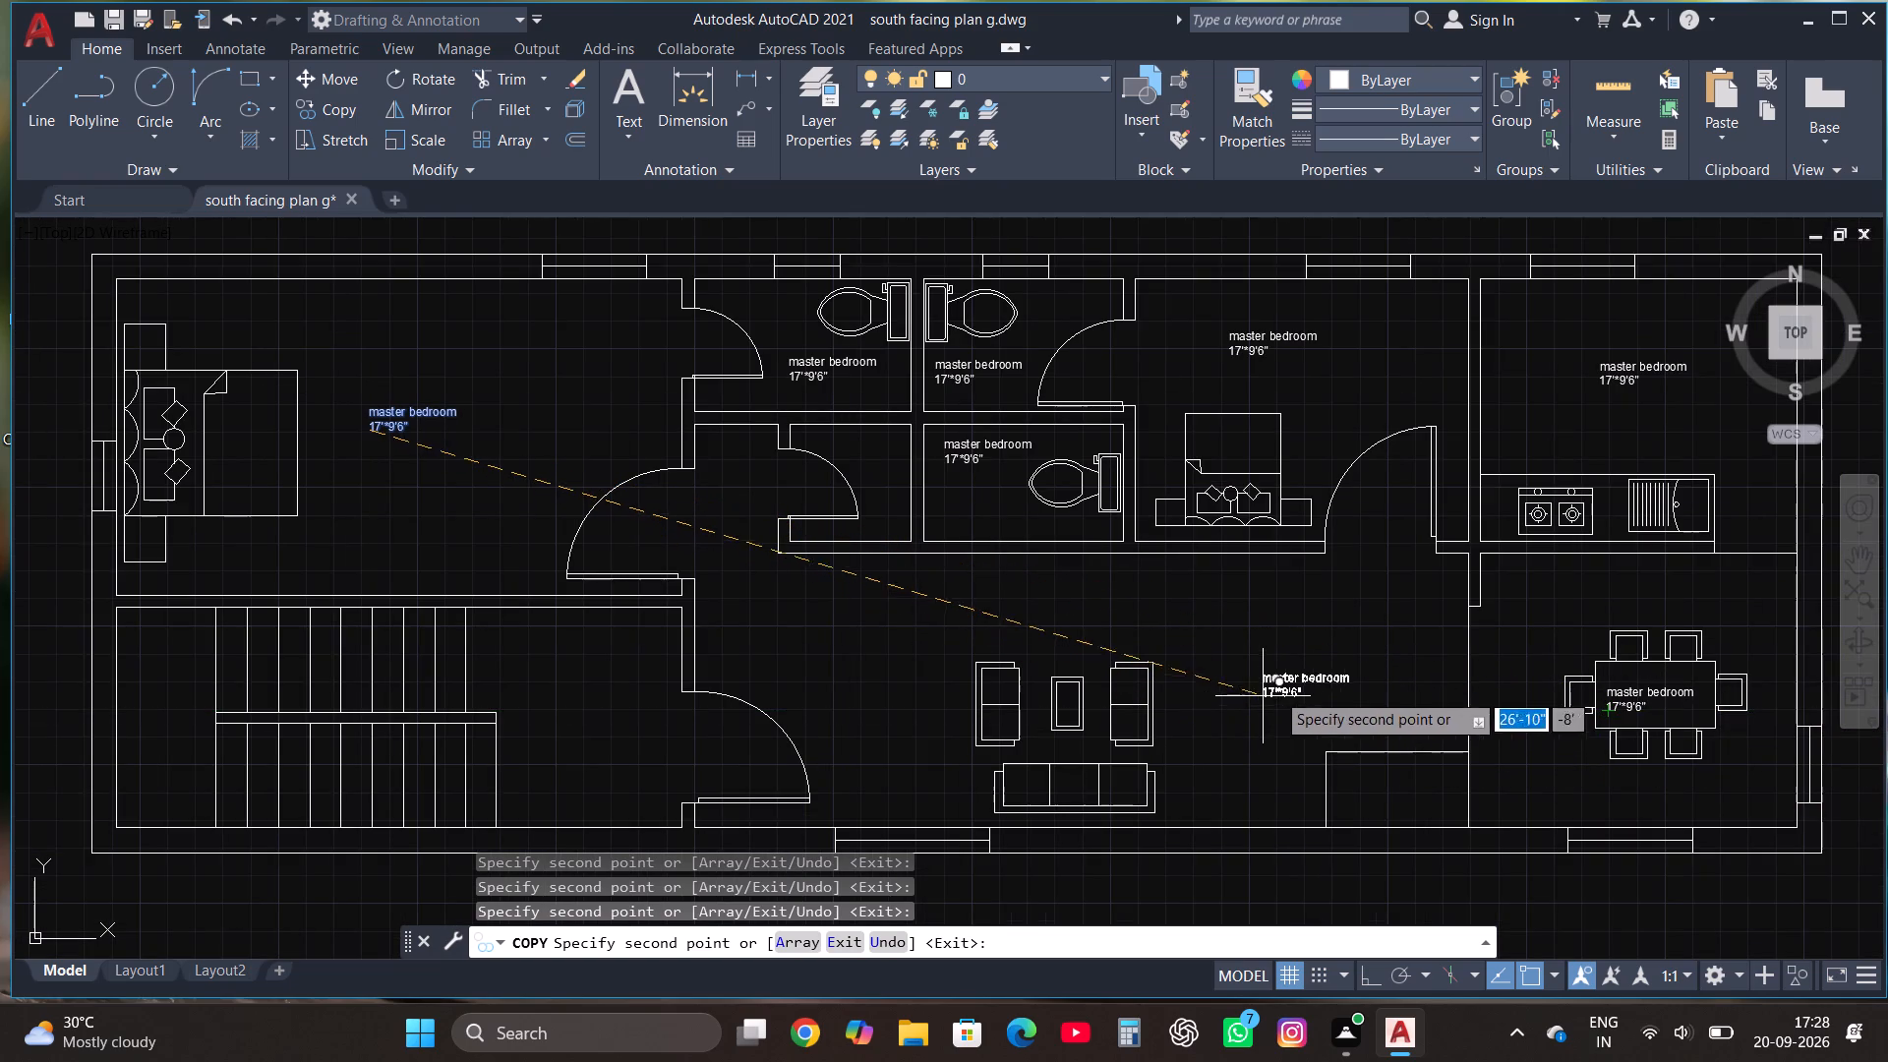
{"action": "left_click", "coordinate": [1299, 653]}
{"action": "left_click", "coordinate": [1351, 801]}
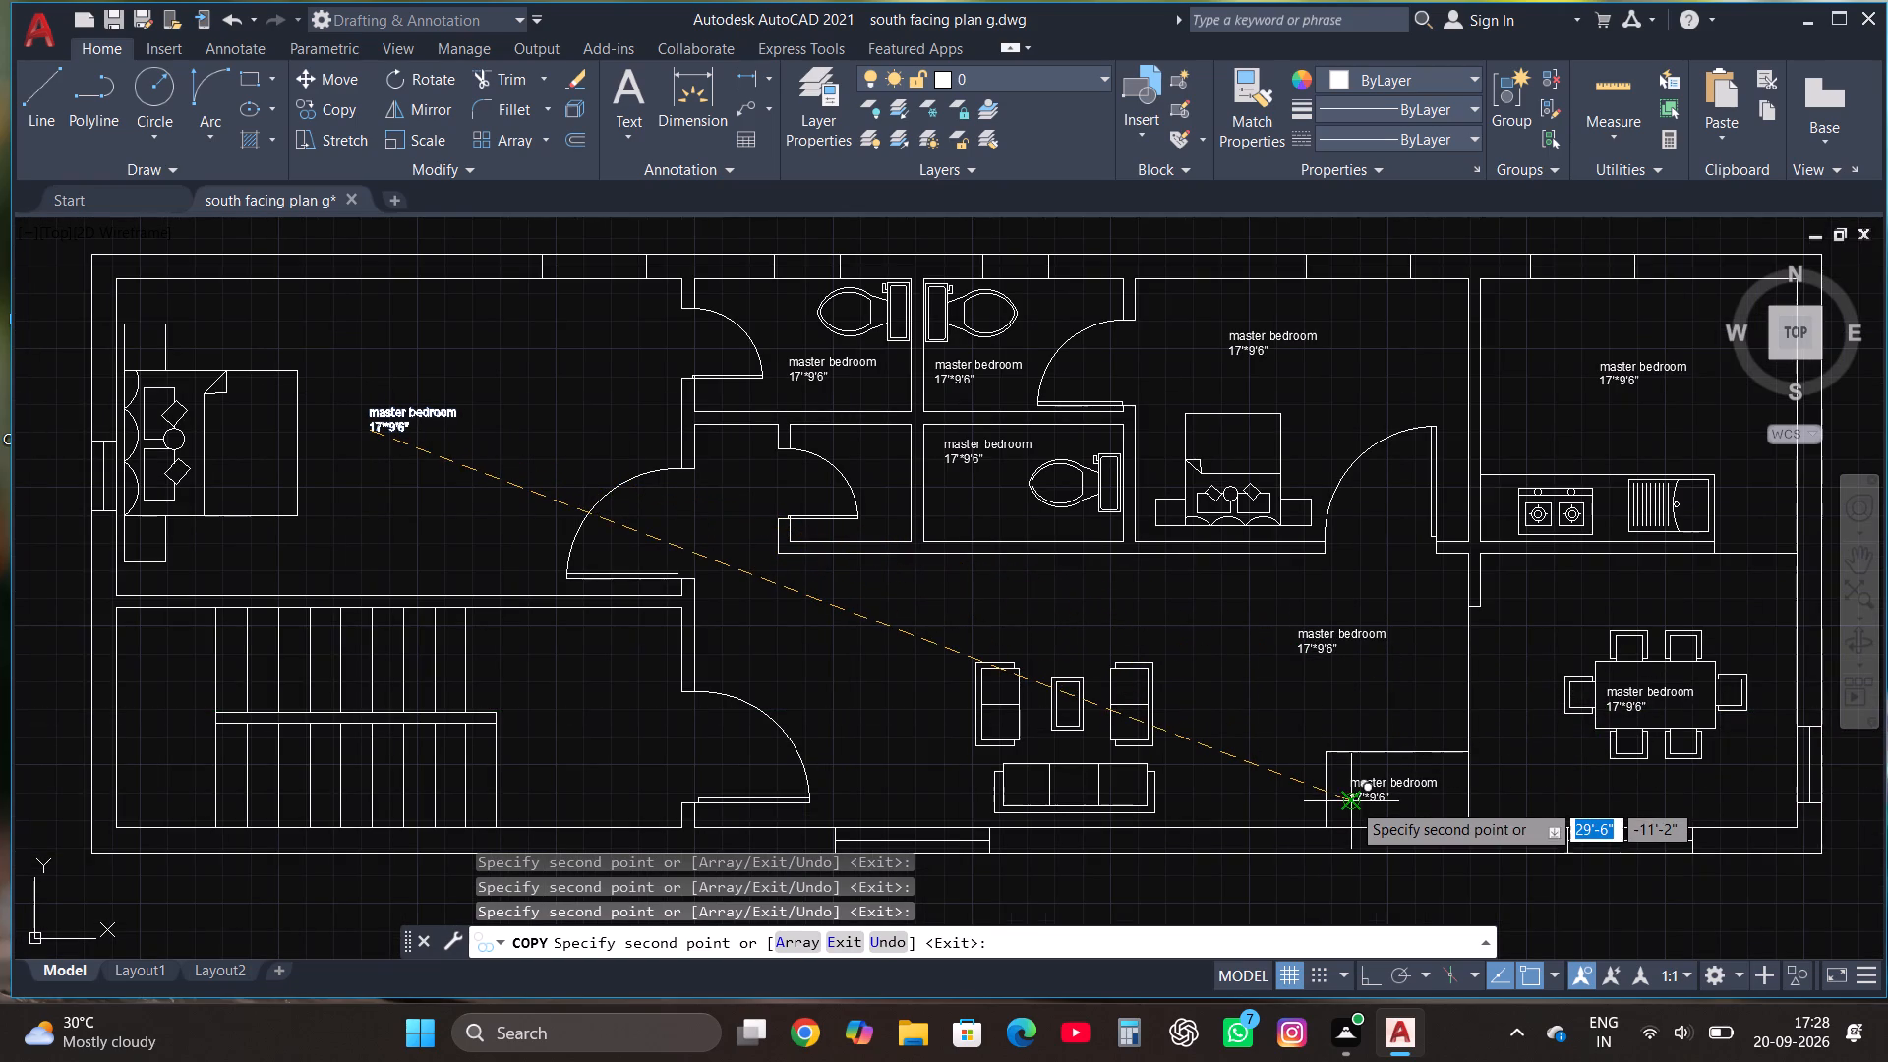
{"action": "left_click", "coordinate": [510, 671]}
{"action": "scroll", "coordinate": [1150, 751], "scroll_direction": "down", "scroll_amount": 1}
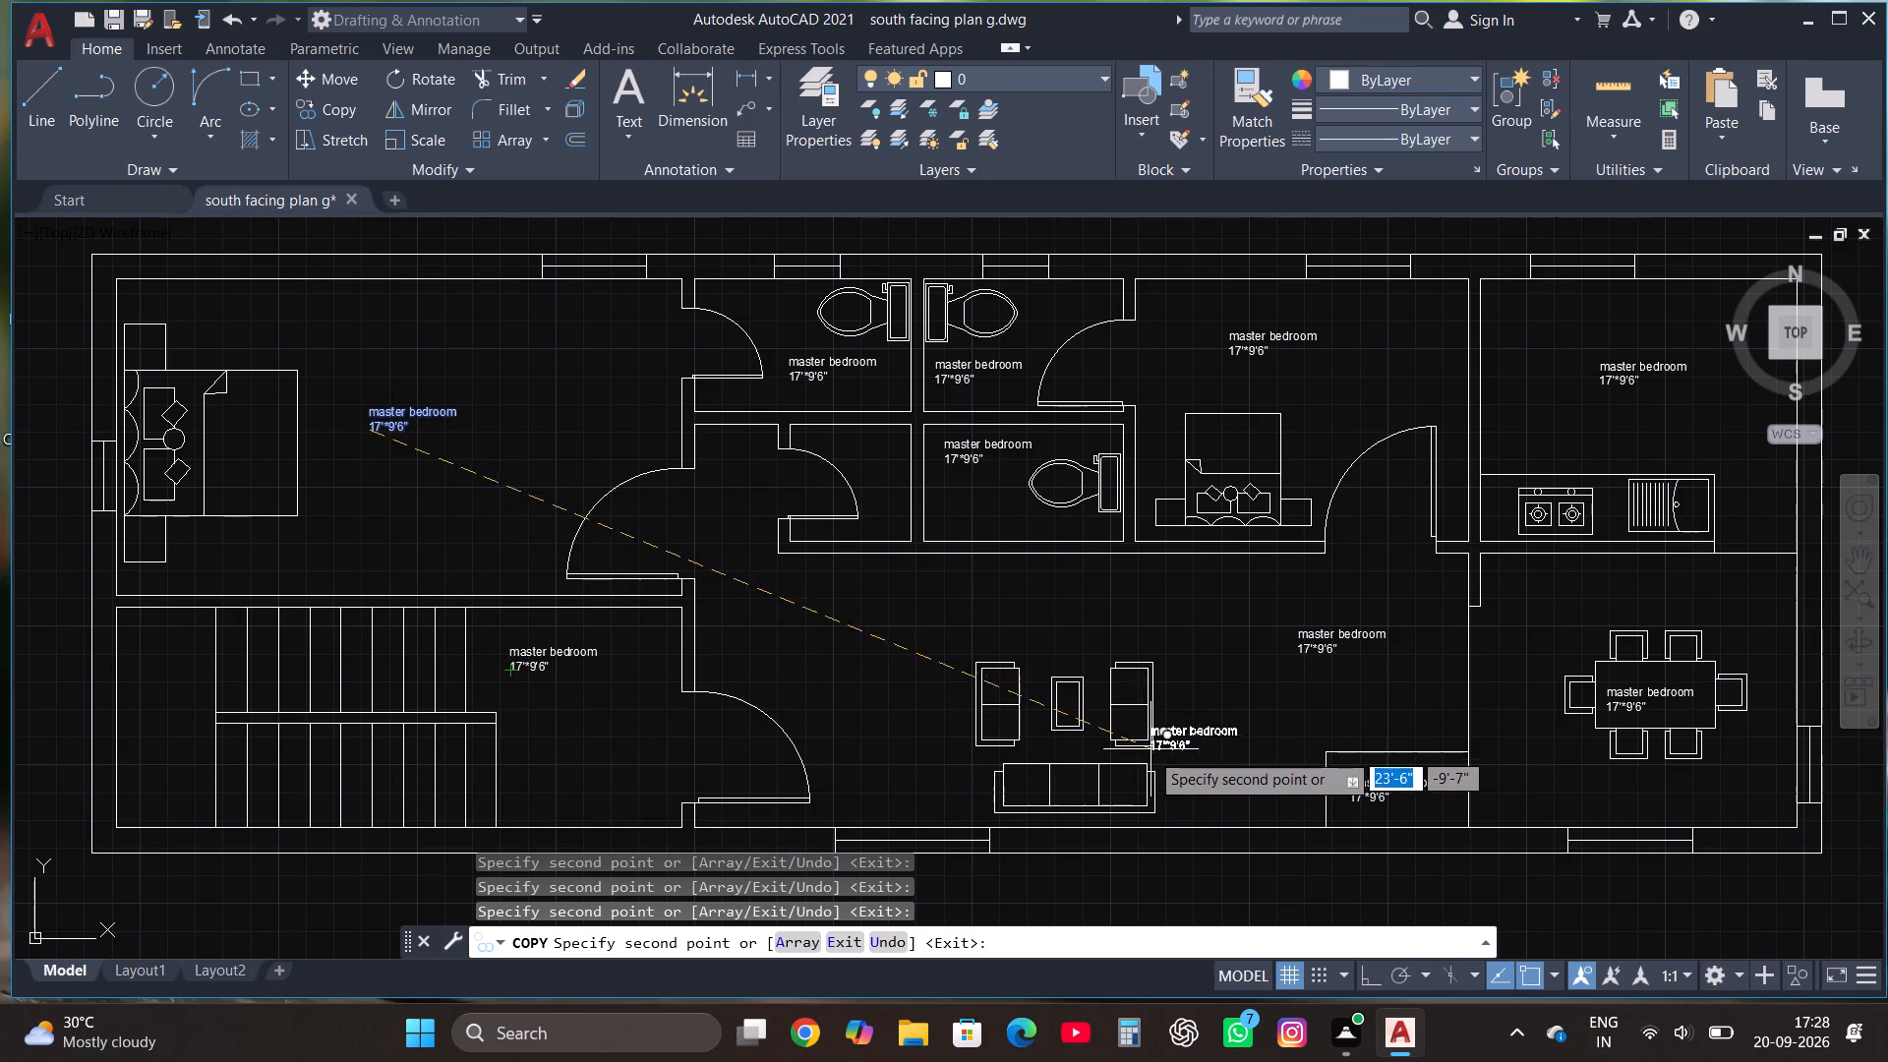
{"action": "key", "text": "Escape"}
Draw short lines across the north and south ends of the partition wall just west of the lower toilet's label.
{"action": "scroll", "coordinate": [983, 523], "scroll_direction": "up", "scroll_amount": 3}
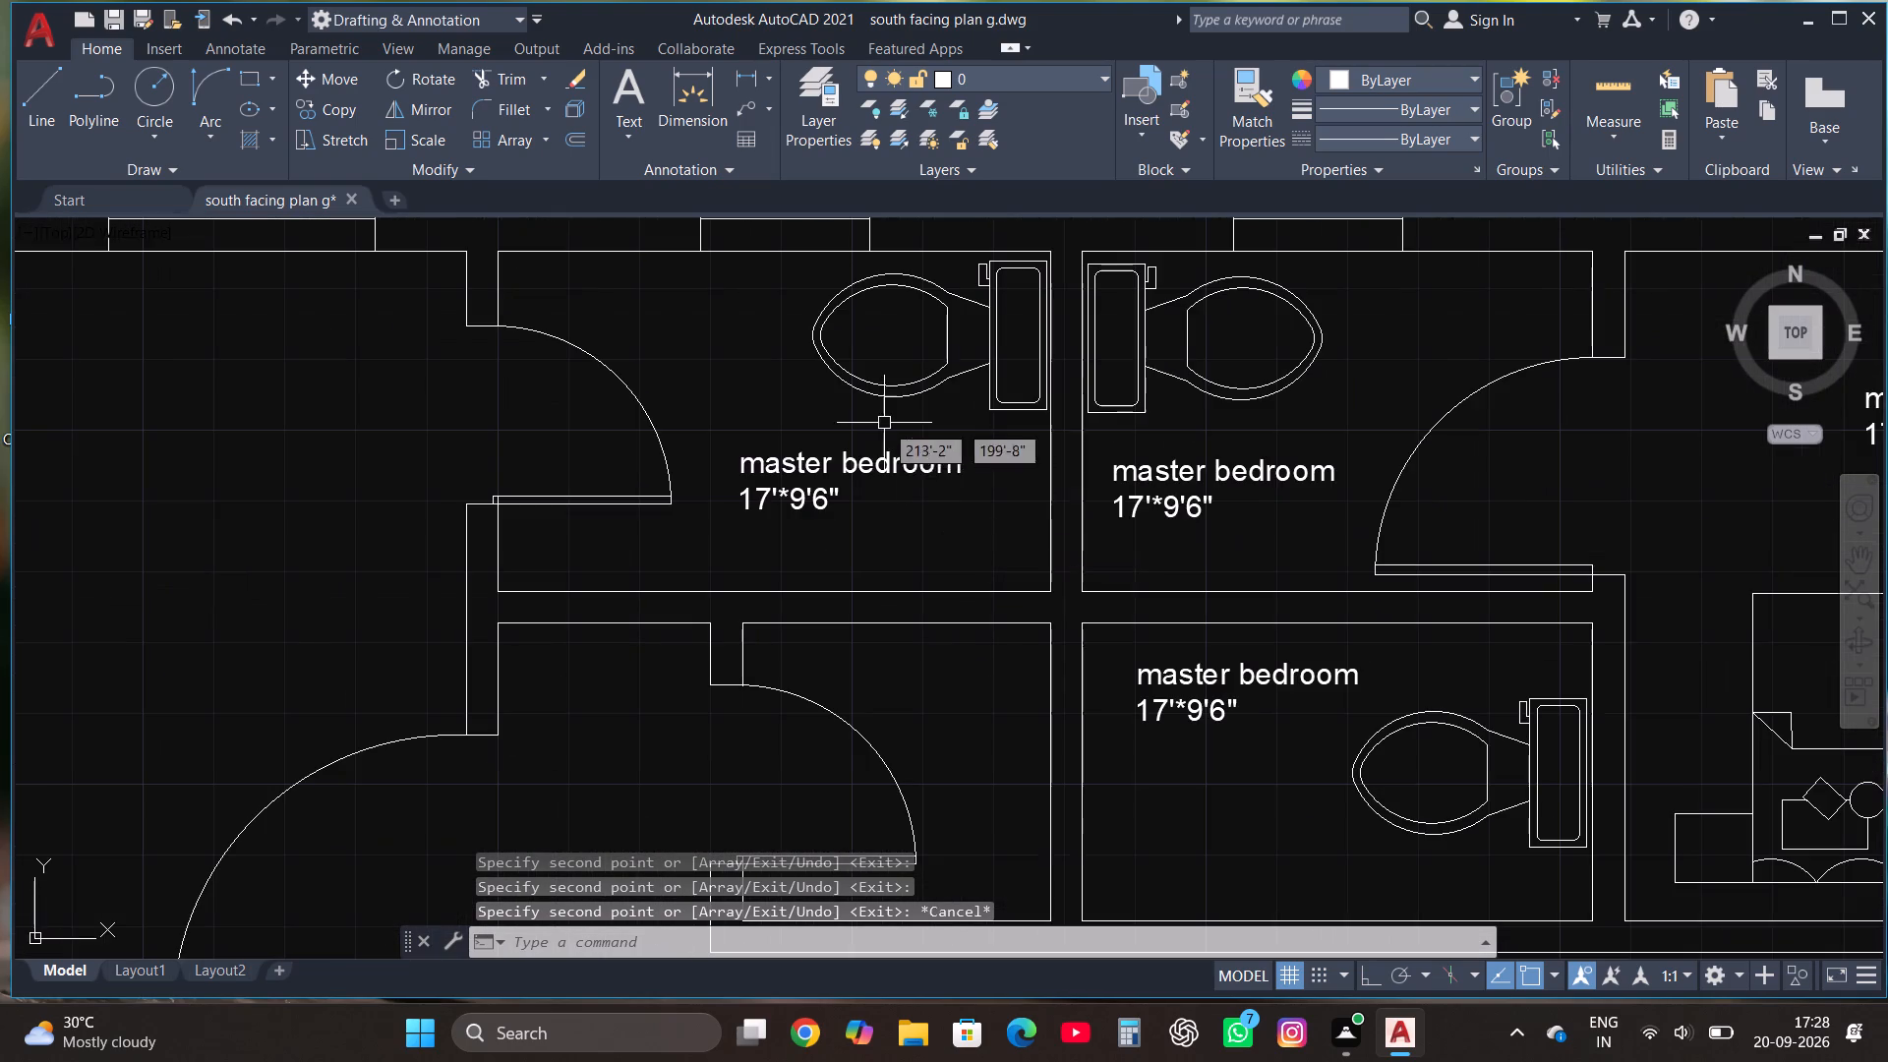
{"action": "left_click", "coordinate": [31, 91]}
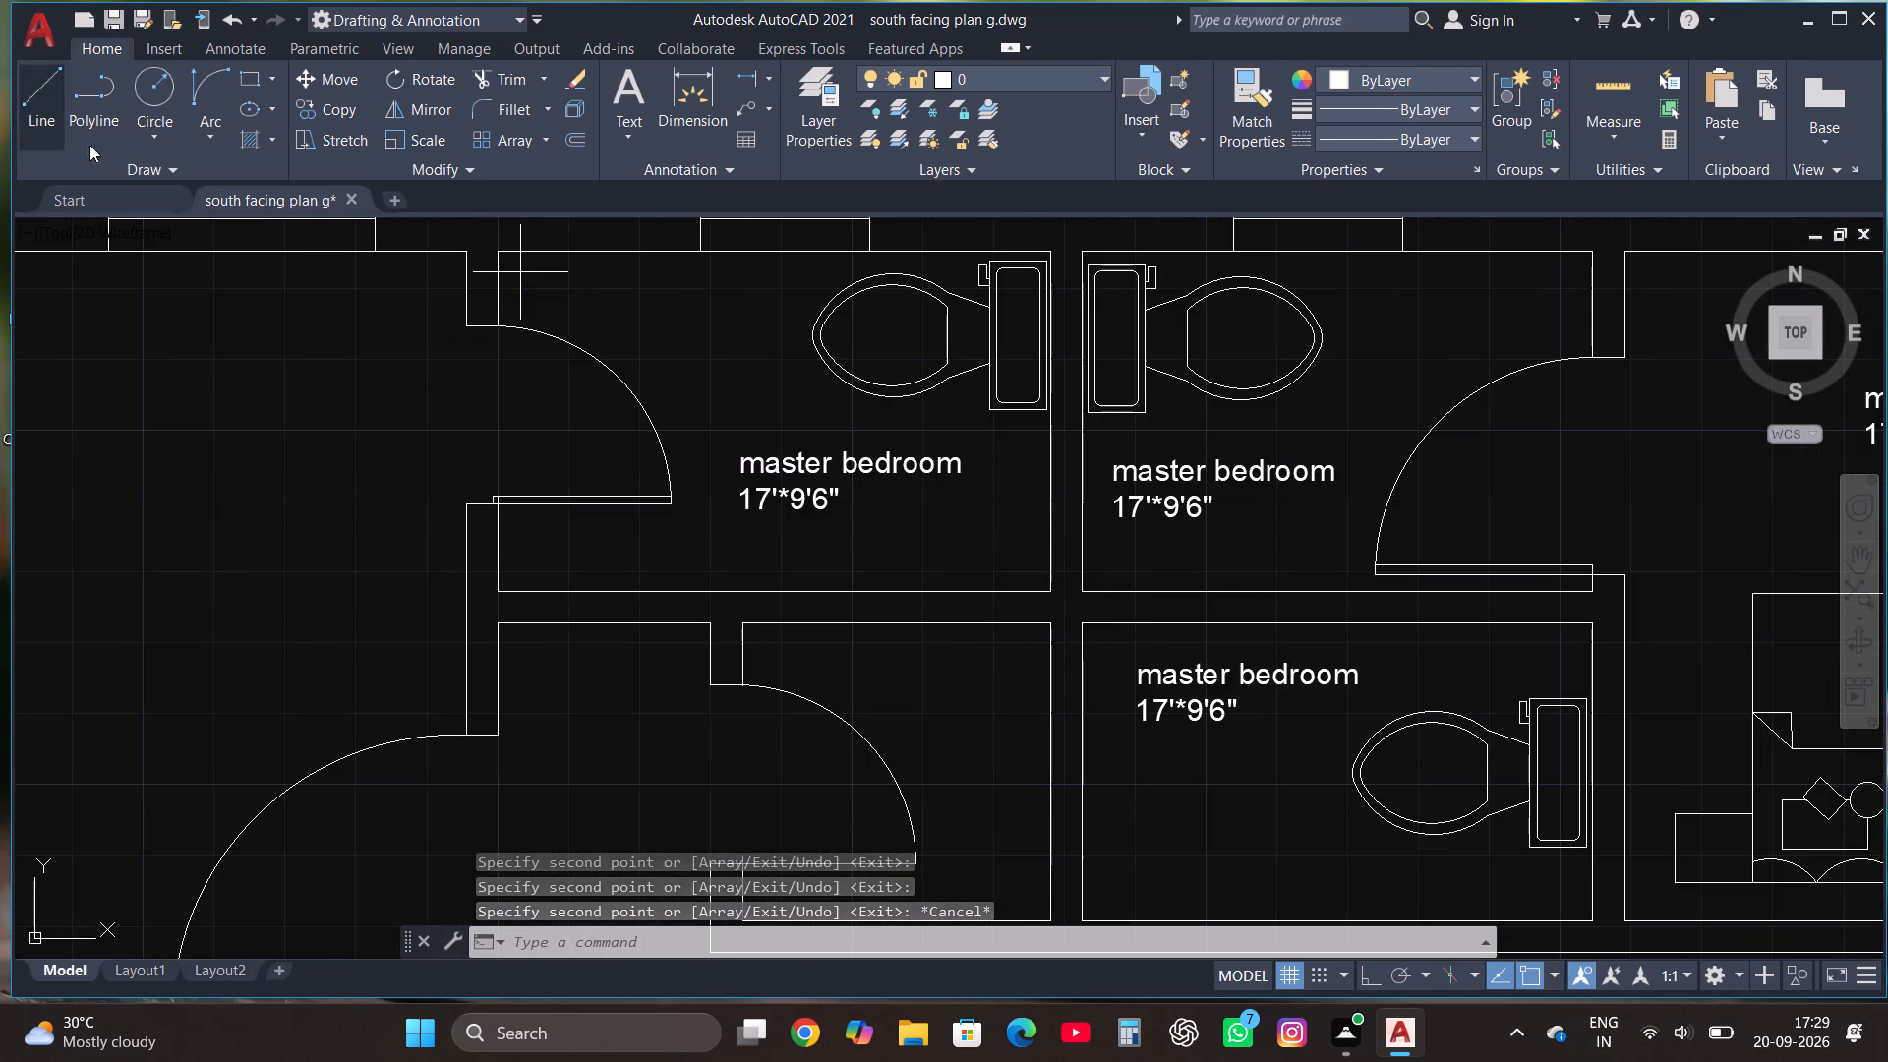
{"action": "left_click", "coordinate": [1049, 625]}
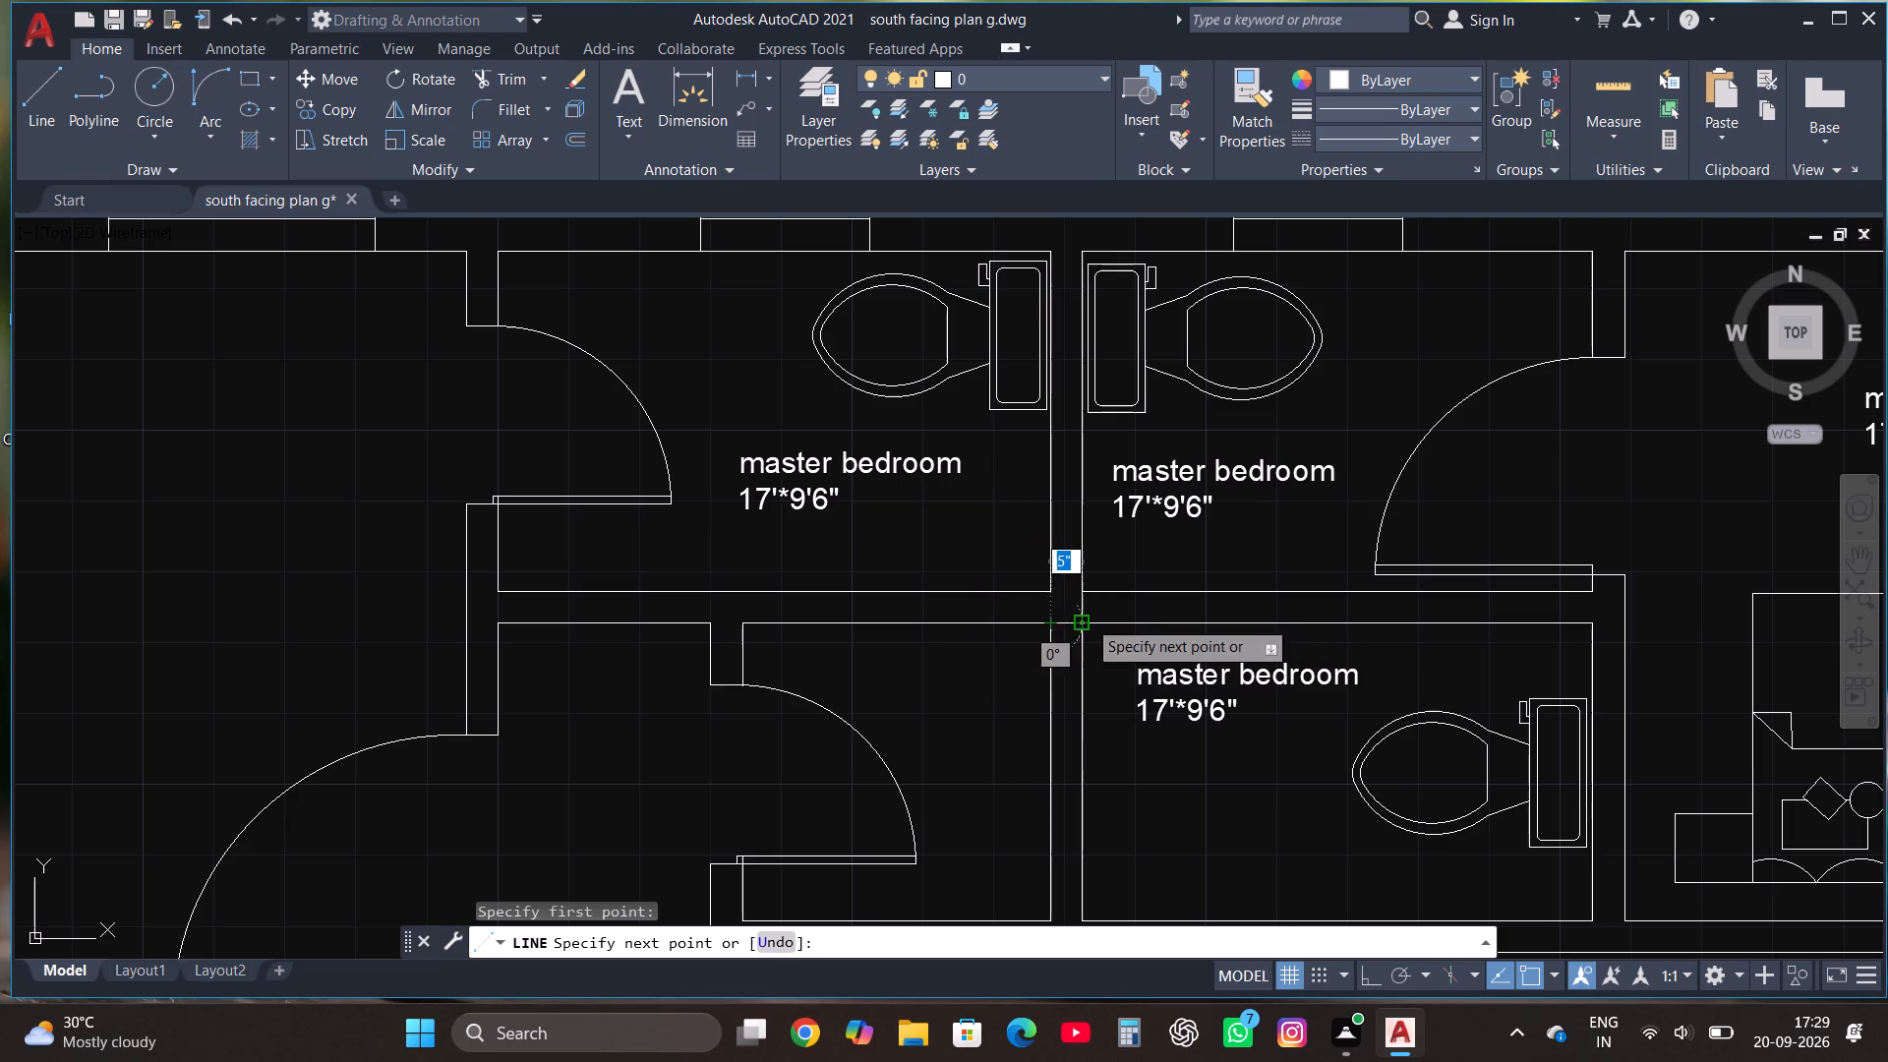
{"action": "left_click", "coordinate": [1087, 619]}
{"action": "key", "text": "Escape"}
{"action": "scroll", "coordinate": [1121, 589], "scroll_direction": "down", "scroll_amount": 2}
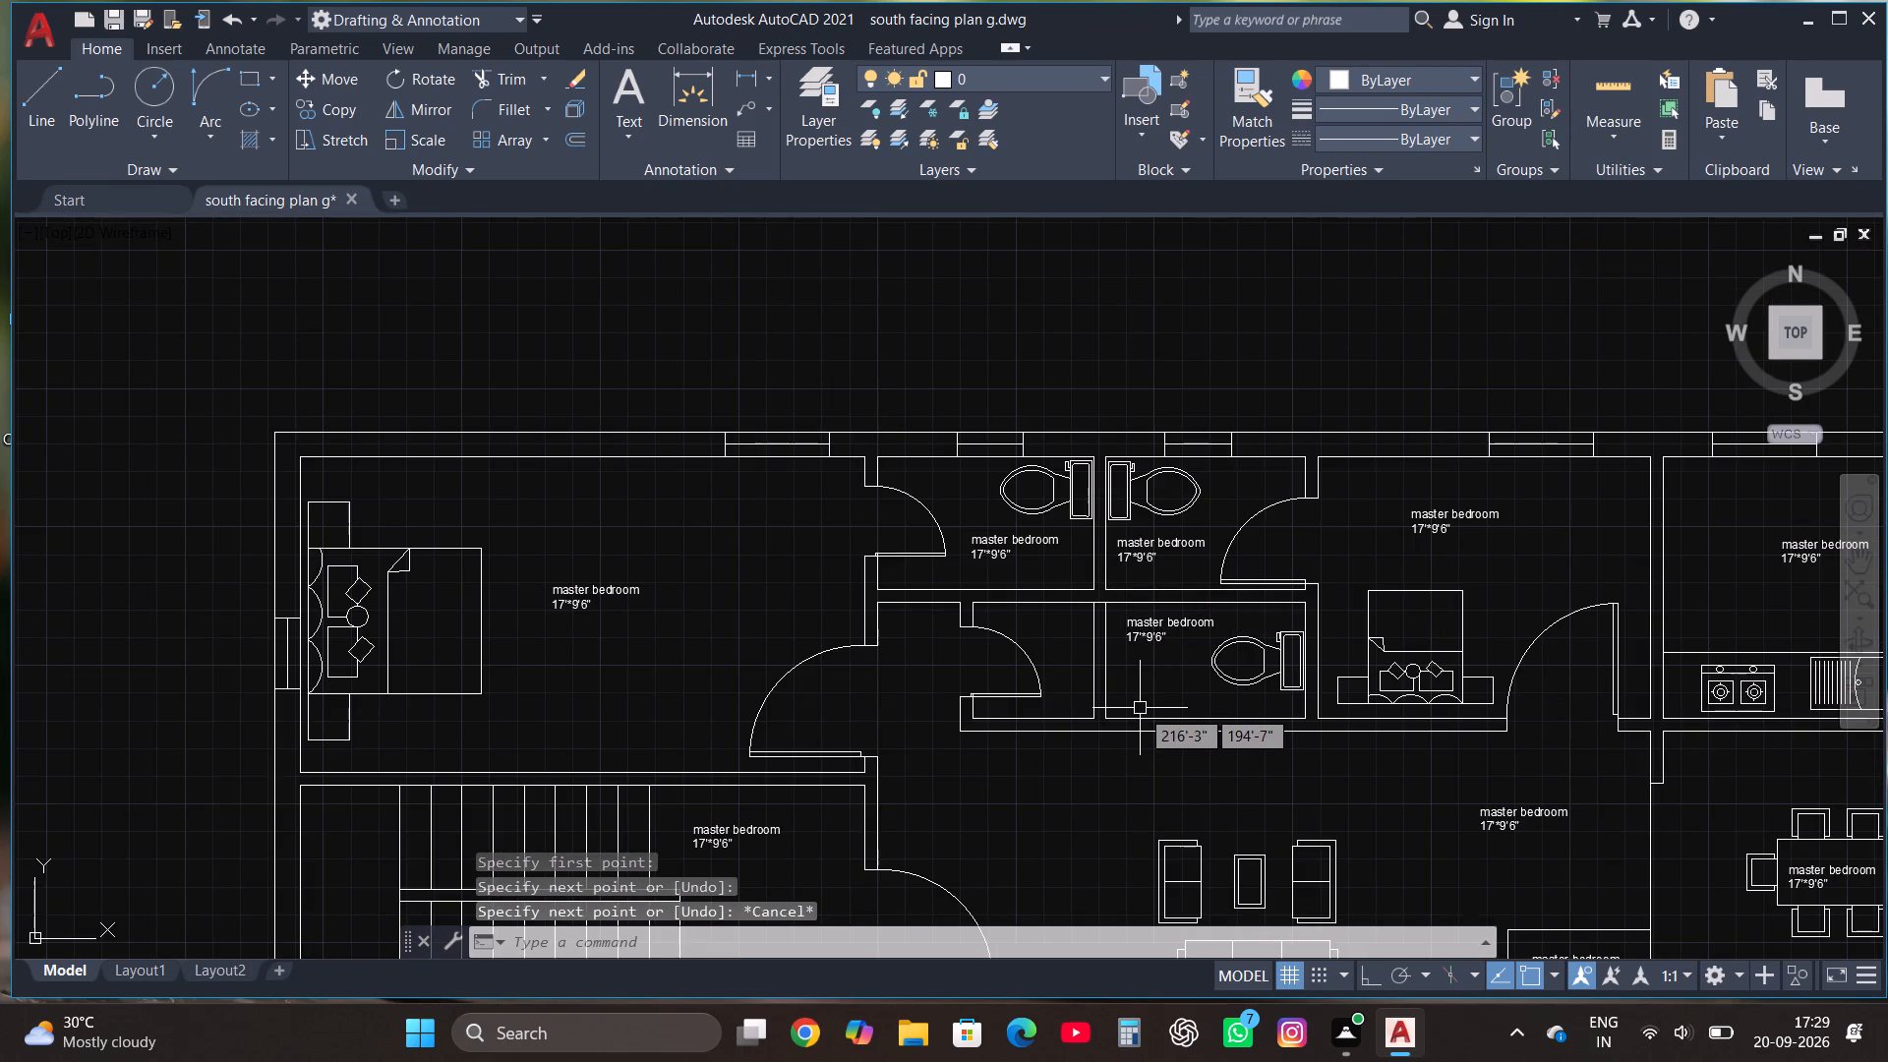
{"action": "scroll", "coordinate": [1140, 719], "scroll_direction": "up", "scroll_amount": 2}
{"action": "left_click", "coordinate": [56, 94]}
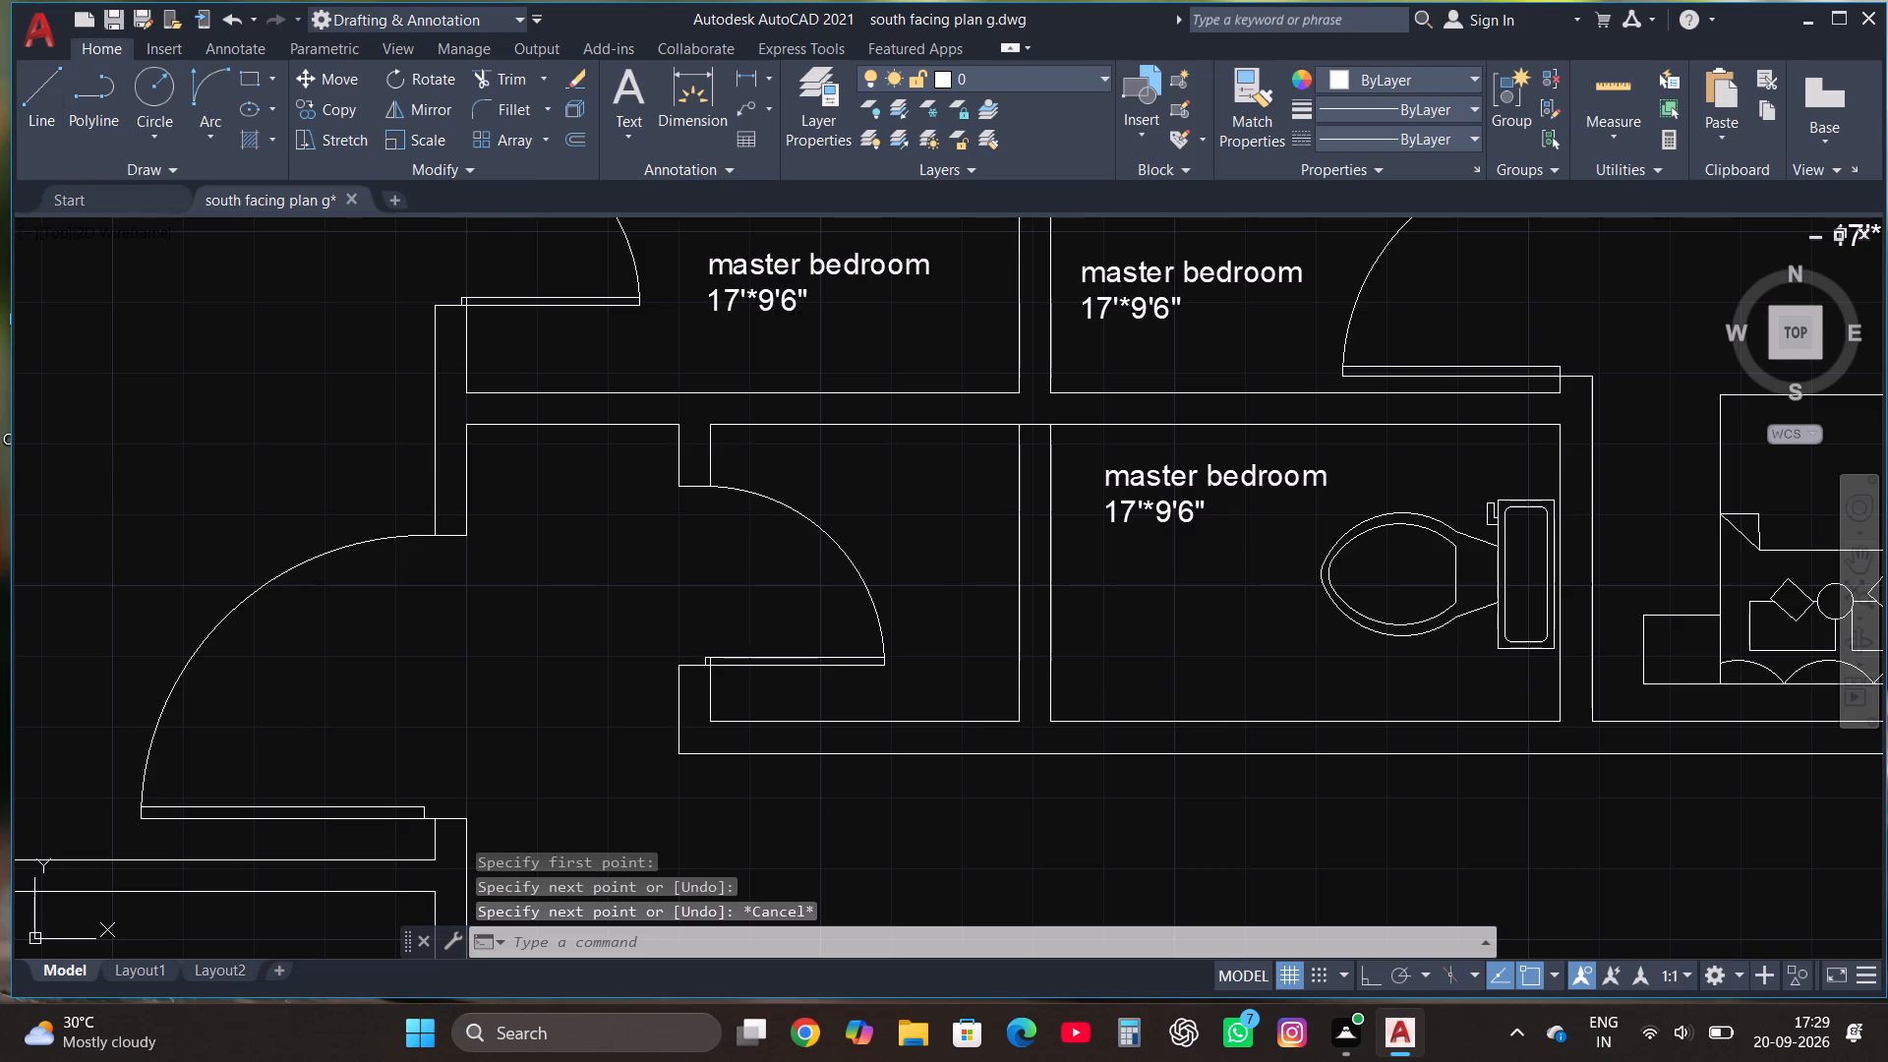
{"action": "left_click", "coordinate": [1016, 725]}
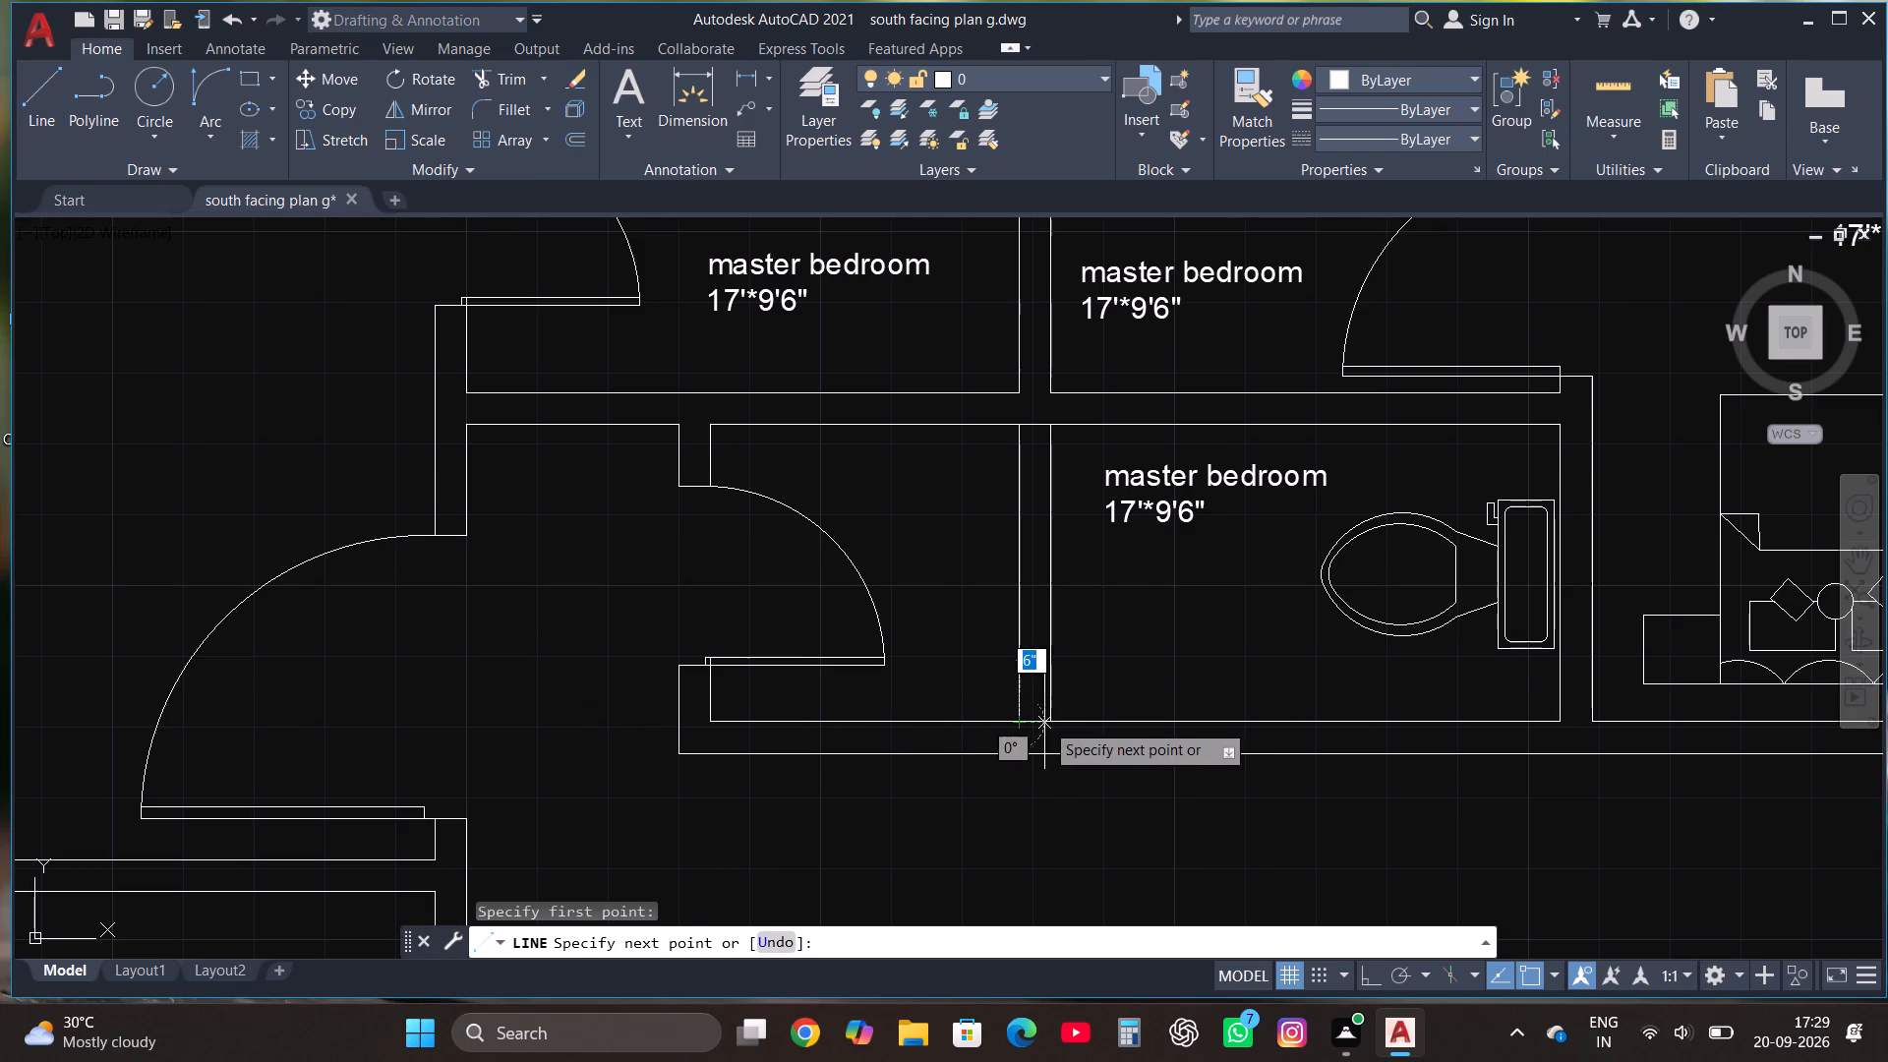
{"action": "left_click", "coordinate": [1044, 722]}
{"action": "scroll", "coordinate": [1044, 722], "scroll_direction": "up", "scroll_amount": 3}
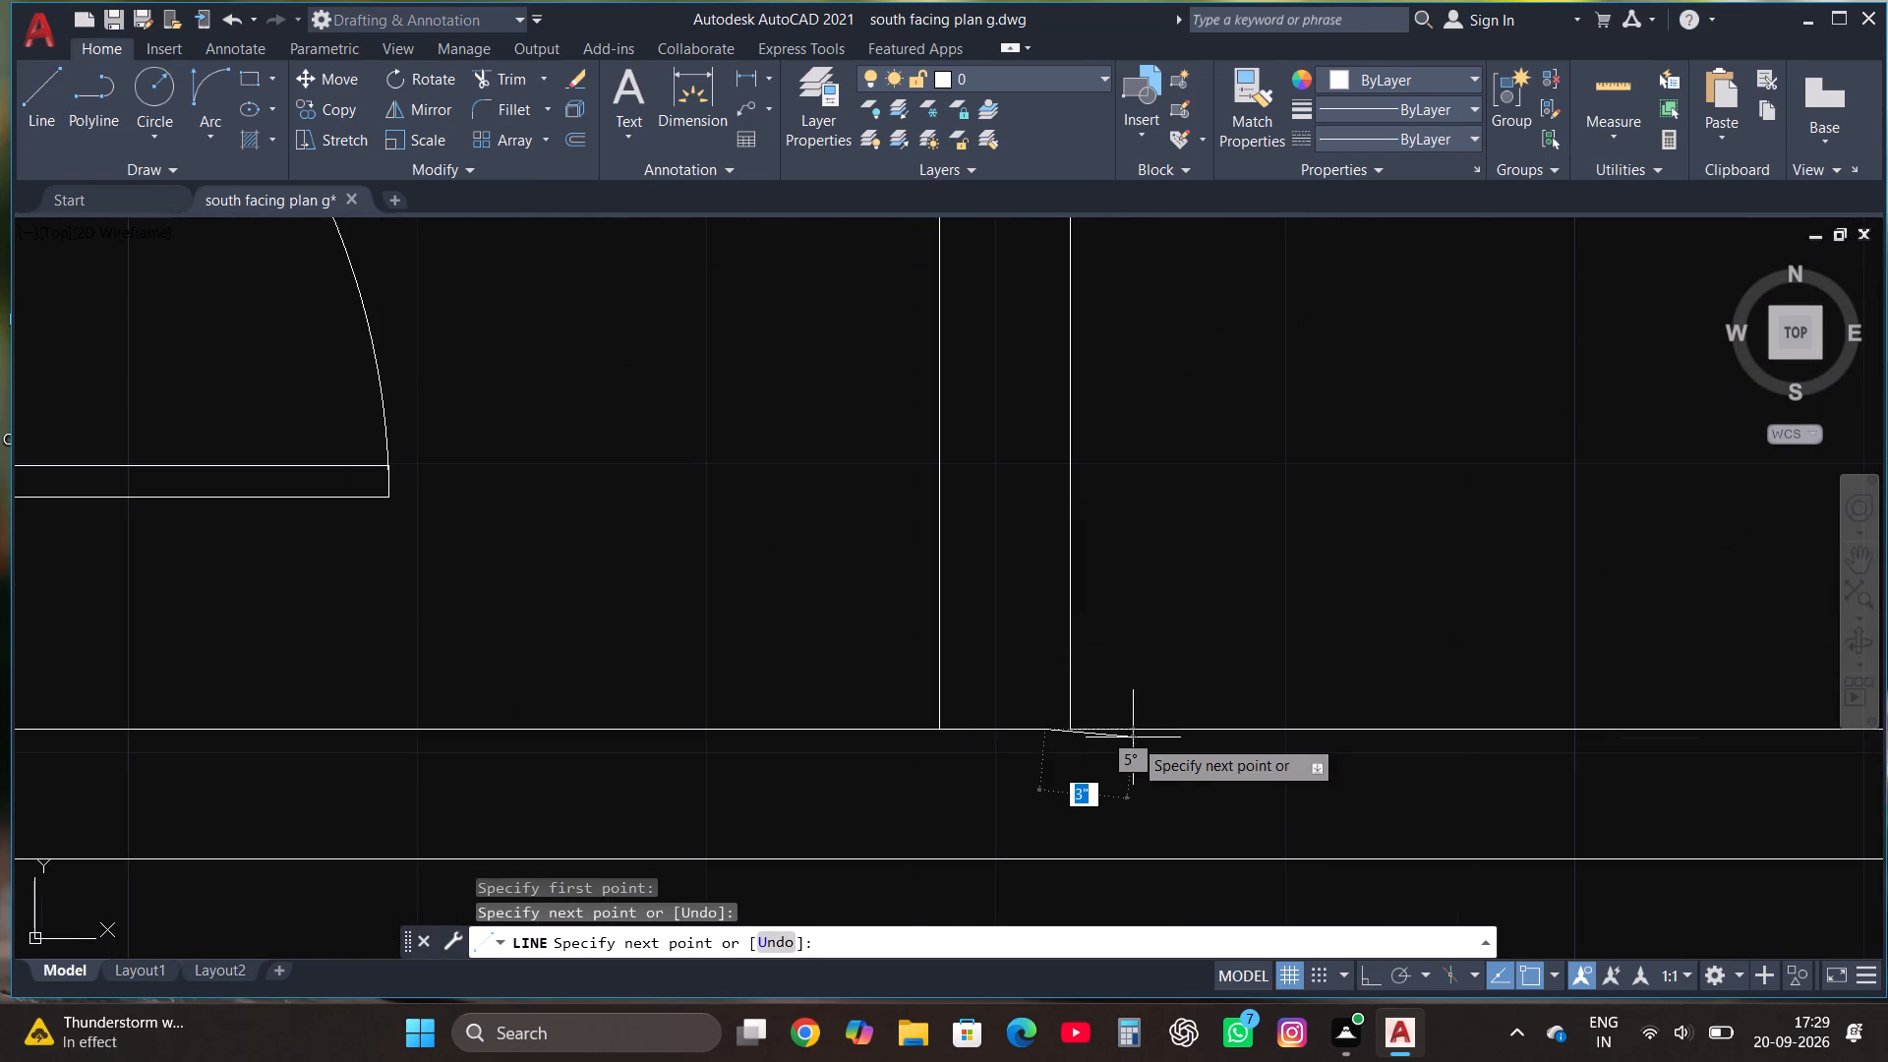
{"action": "left_click", "coordinate": [1140, 730]}
{"action": "key", "text": "Escape"}
Trim away both faces of the partition wall between those end lines, opening the lower toilet to the doorway space.
{"action": "scroll", "coordinate": [1140, 730], "scroll_direction": "down", "scroll_amount": 4}
{"action": "left_click", "coordinate": [492, 77]}
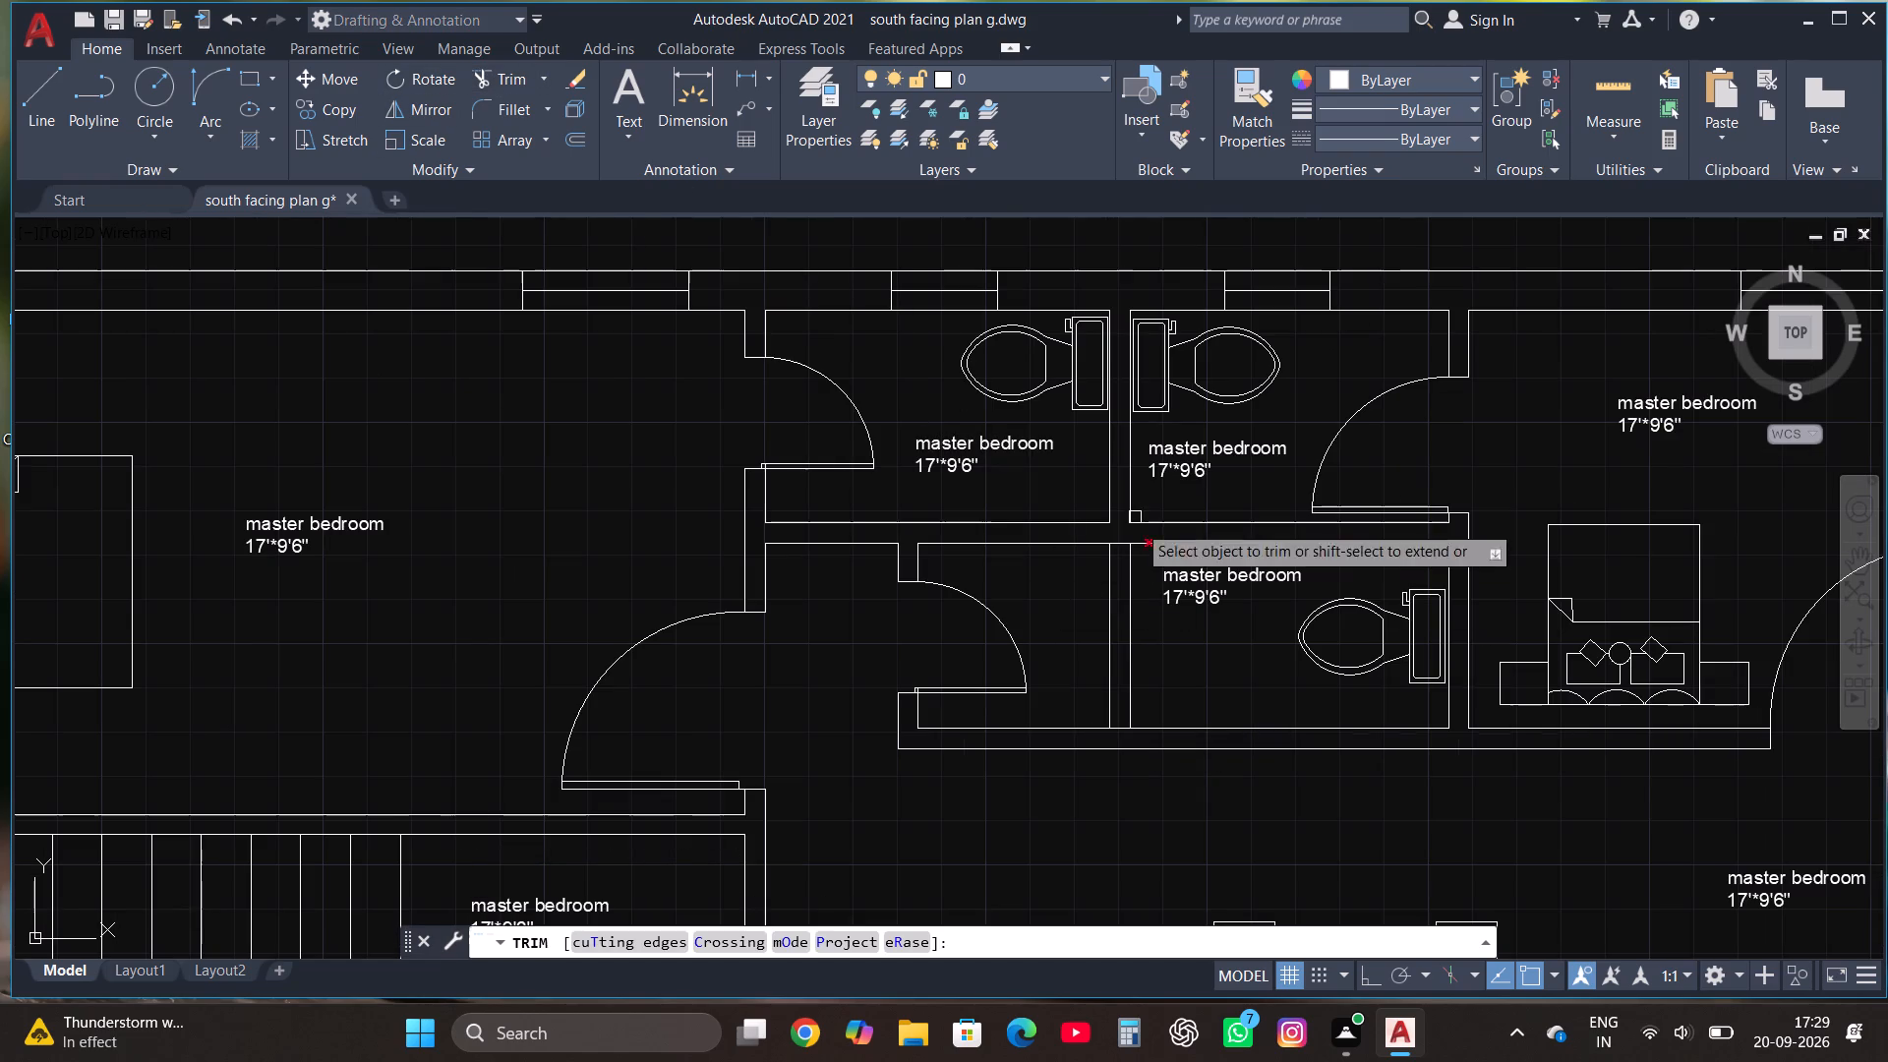
{"action": "left_click", "coordinate": [1125, 613]}
{"action": "left_click", "coordinate": [1110, 609]}
{"action": "key", "text": "Escape"}
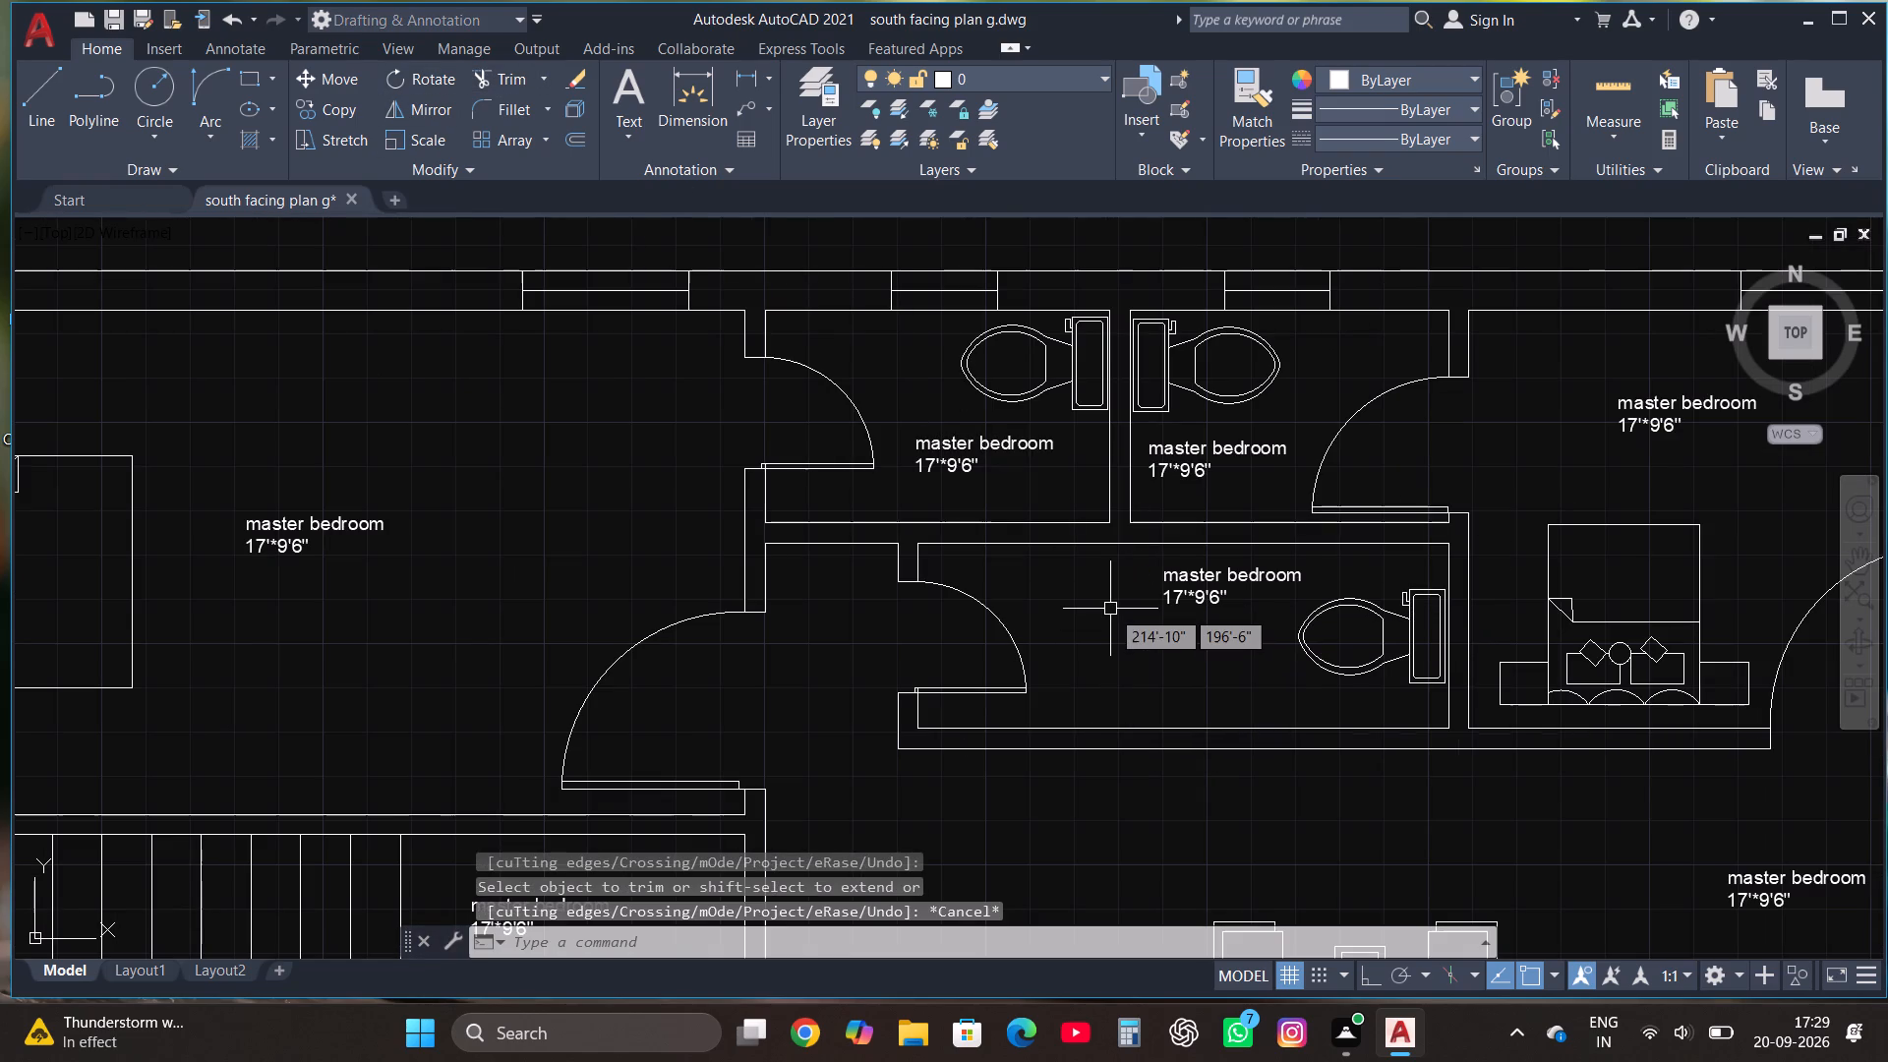
Replace the name in the copied label of the upper west toilet with A.TOILET.
{"action": "left_click", "coordinate": [934, 449]}
{"action": "right_click", "coordinate": [934, 449]}
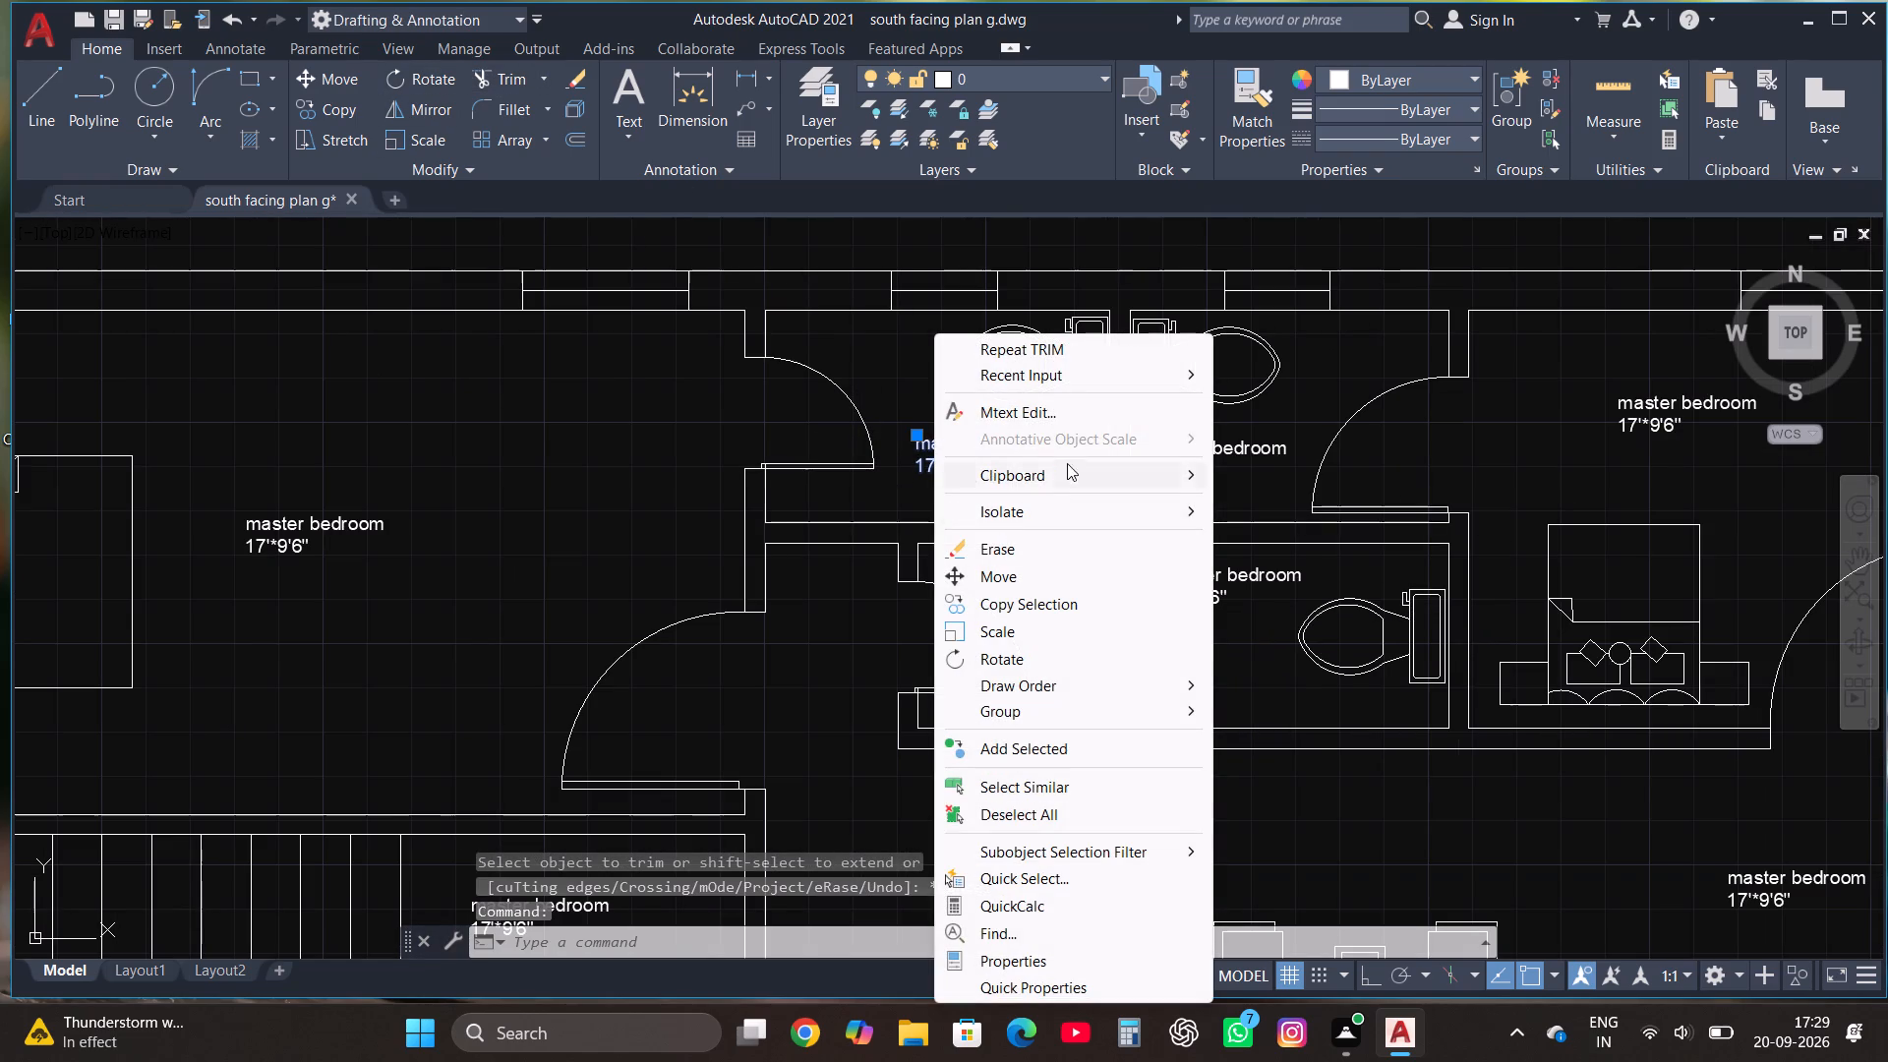
{"action": "left_click", "coordinate": [1066, 403]}
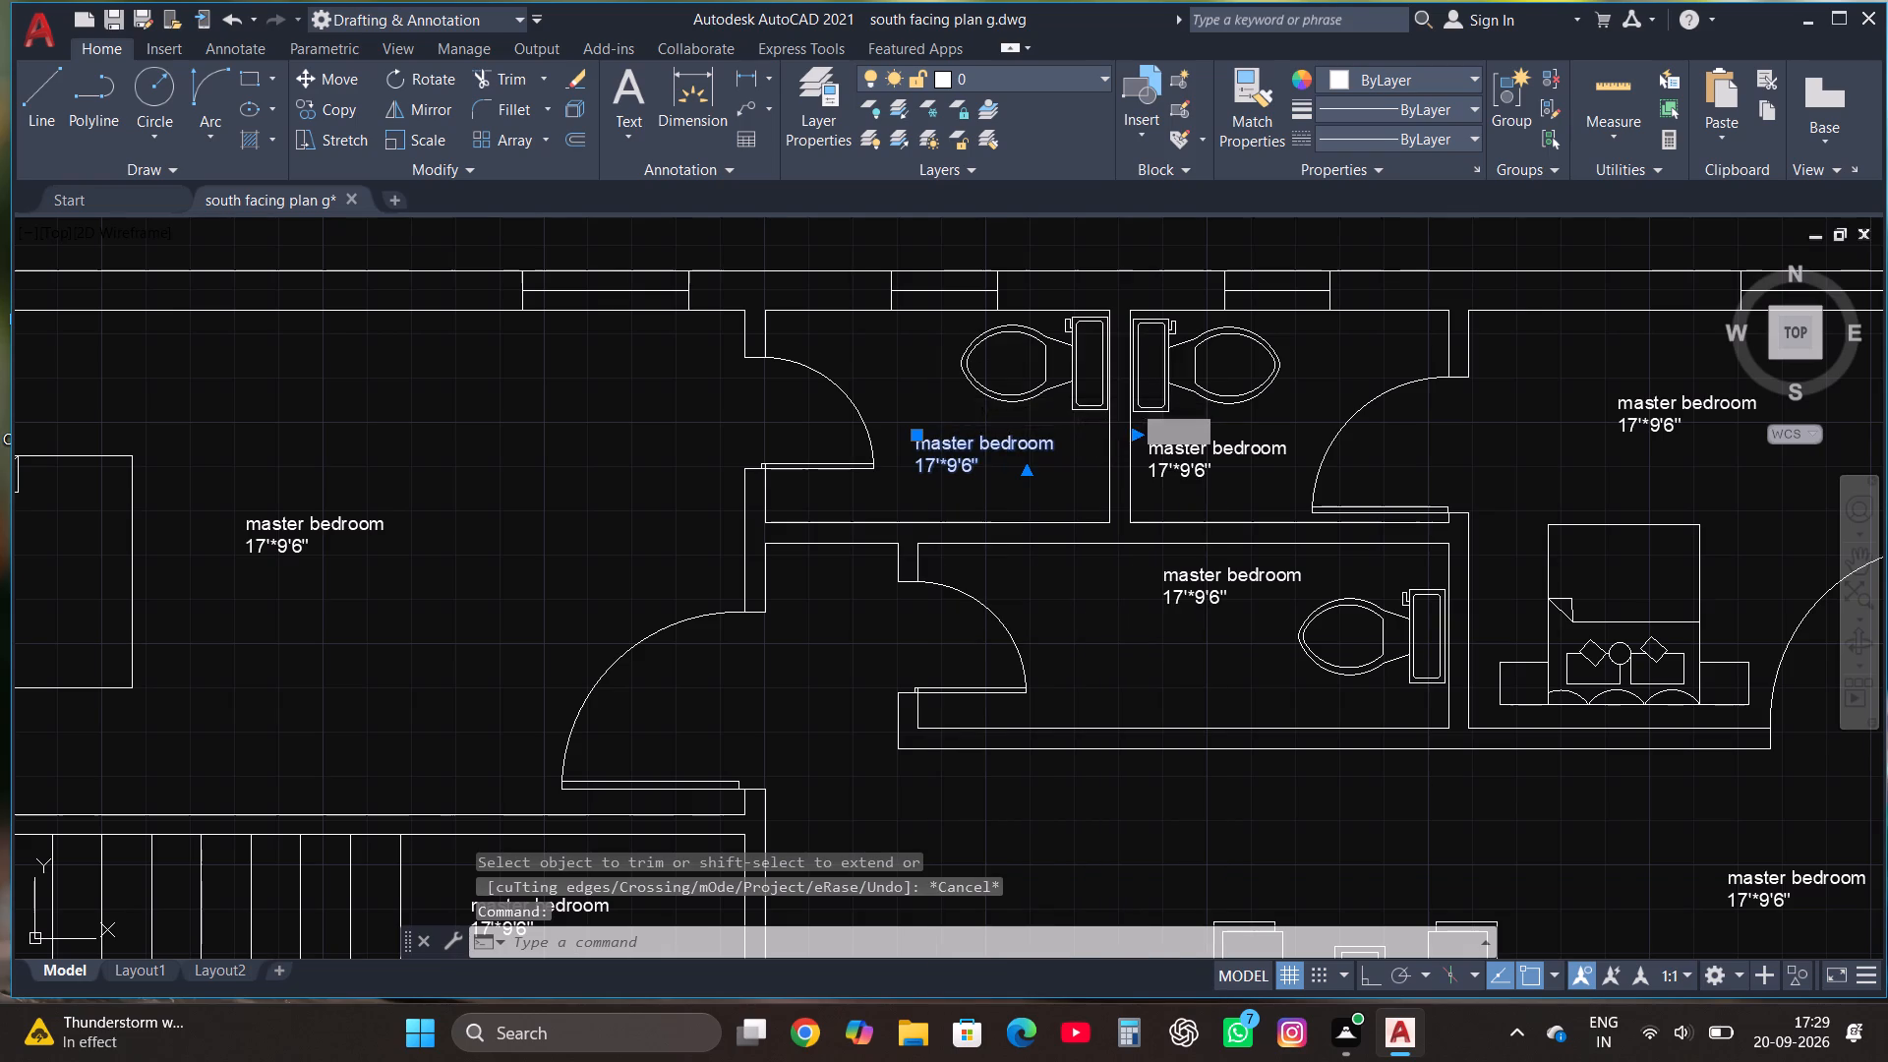
{"action": "left_click", "coordinate": [1073, 448]}
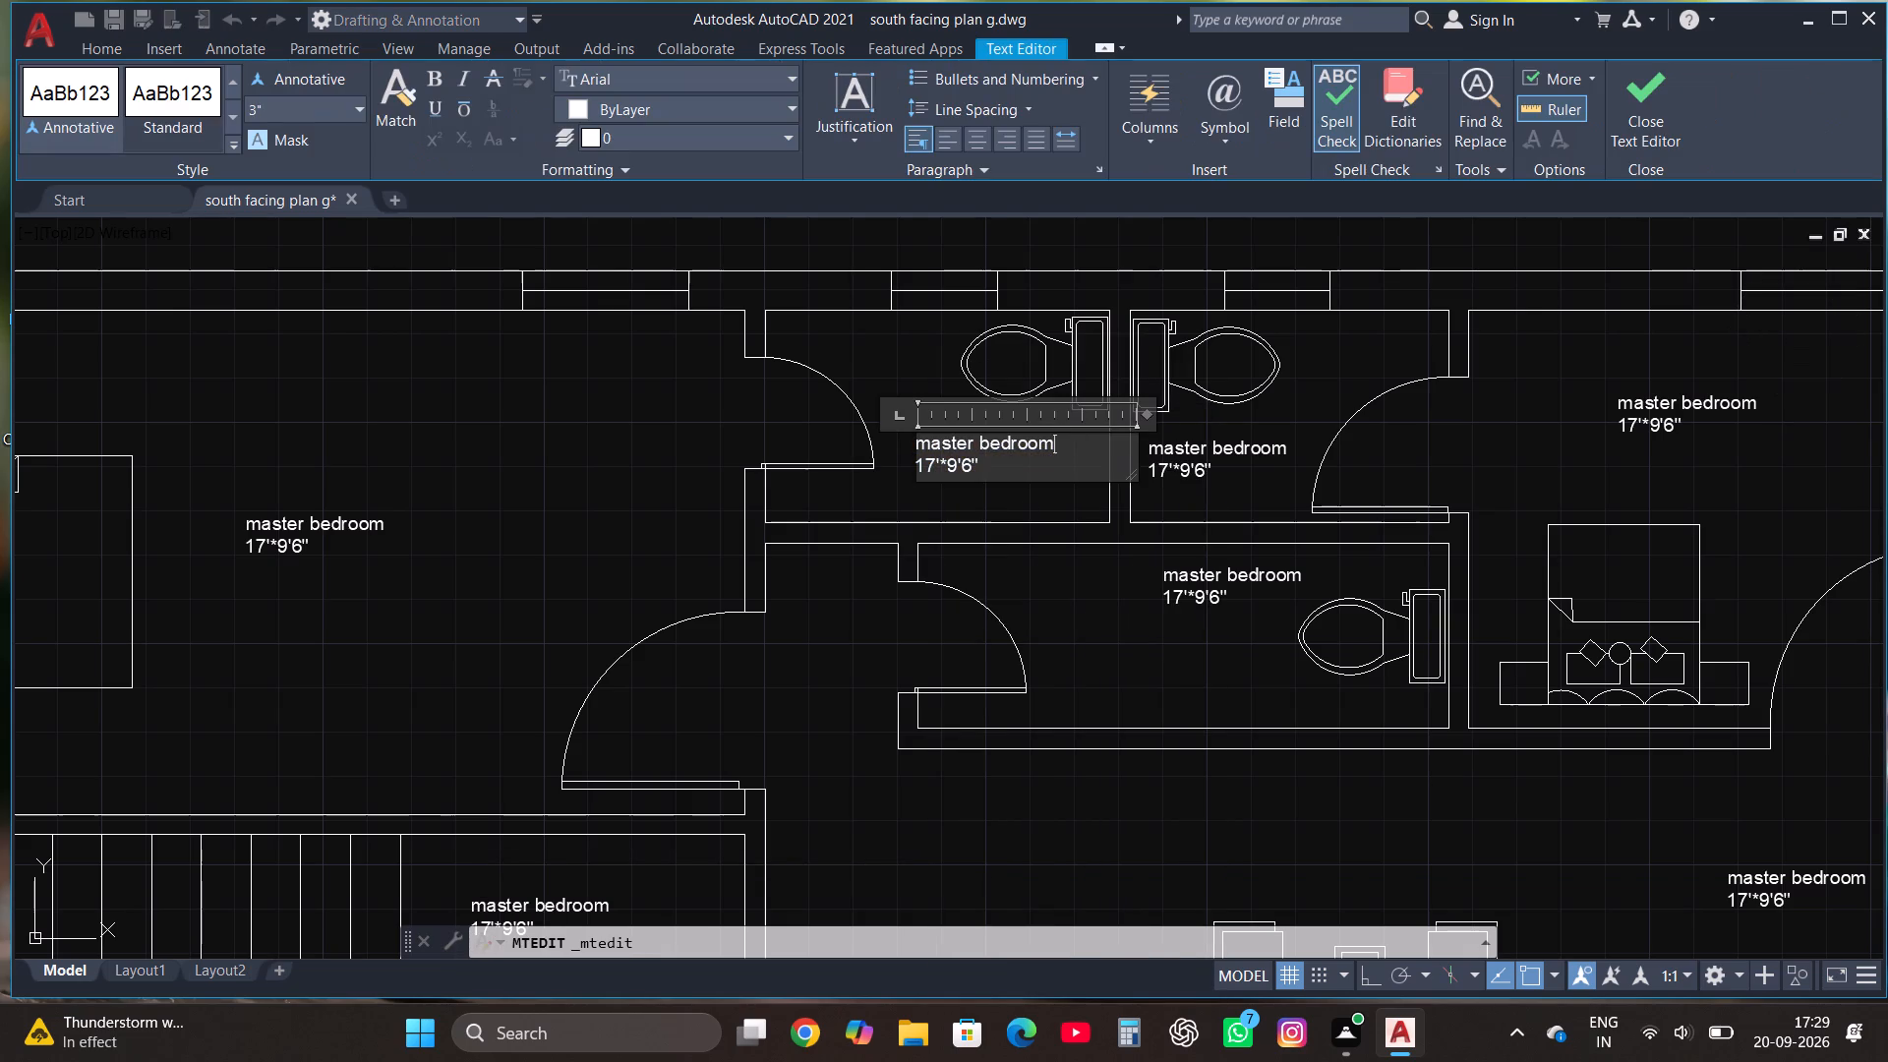
{"action": "key", "text": "BackSpace"}
{"action": "key", "text": "BackSpace"}
{"action": "key", "text": "BackSpace"}
{"action": "key", "text": "BackSpace"}
{"action": "key", "text": "BackSpace"}
{"action": "key", "text": "BackSpace"}
{"action": "key", "text": "BackSpace"}
{"action": "key", "text": "BackSpace"}
{"action": "key", "text": "BackSpace"}
{"action": "key", "text": "BackSpace"}
{"action": "key", "text": "BackSpace"}
{"action": "key", "text": "BackSpace"}
{"action": "key", "text": "BackSpace"}
{"action": "key", "text": "BackSpace"}
{"action": "key", "text": "BackSpace"}
{"action": "key", "text": "BackSpace"}
{"action": "key", "text": "BackSpace"}
{"action": "key", "text": "BackSpace"}
{"action": "key", "text": "BackSpace"}
{"action": "key", "text": "BackSpace"}
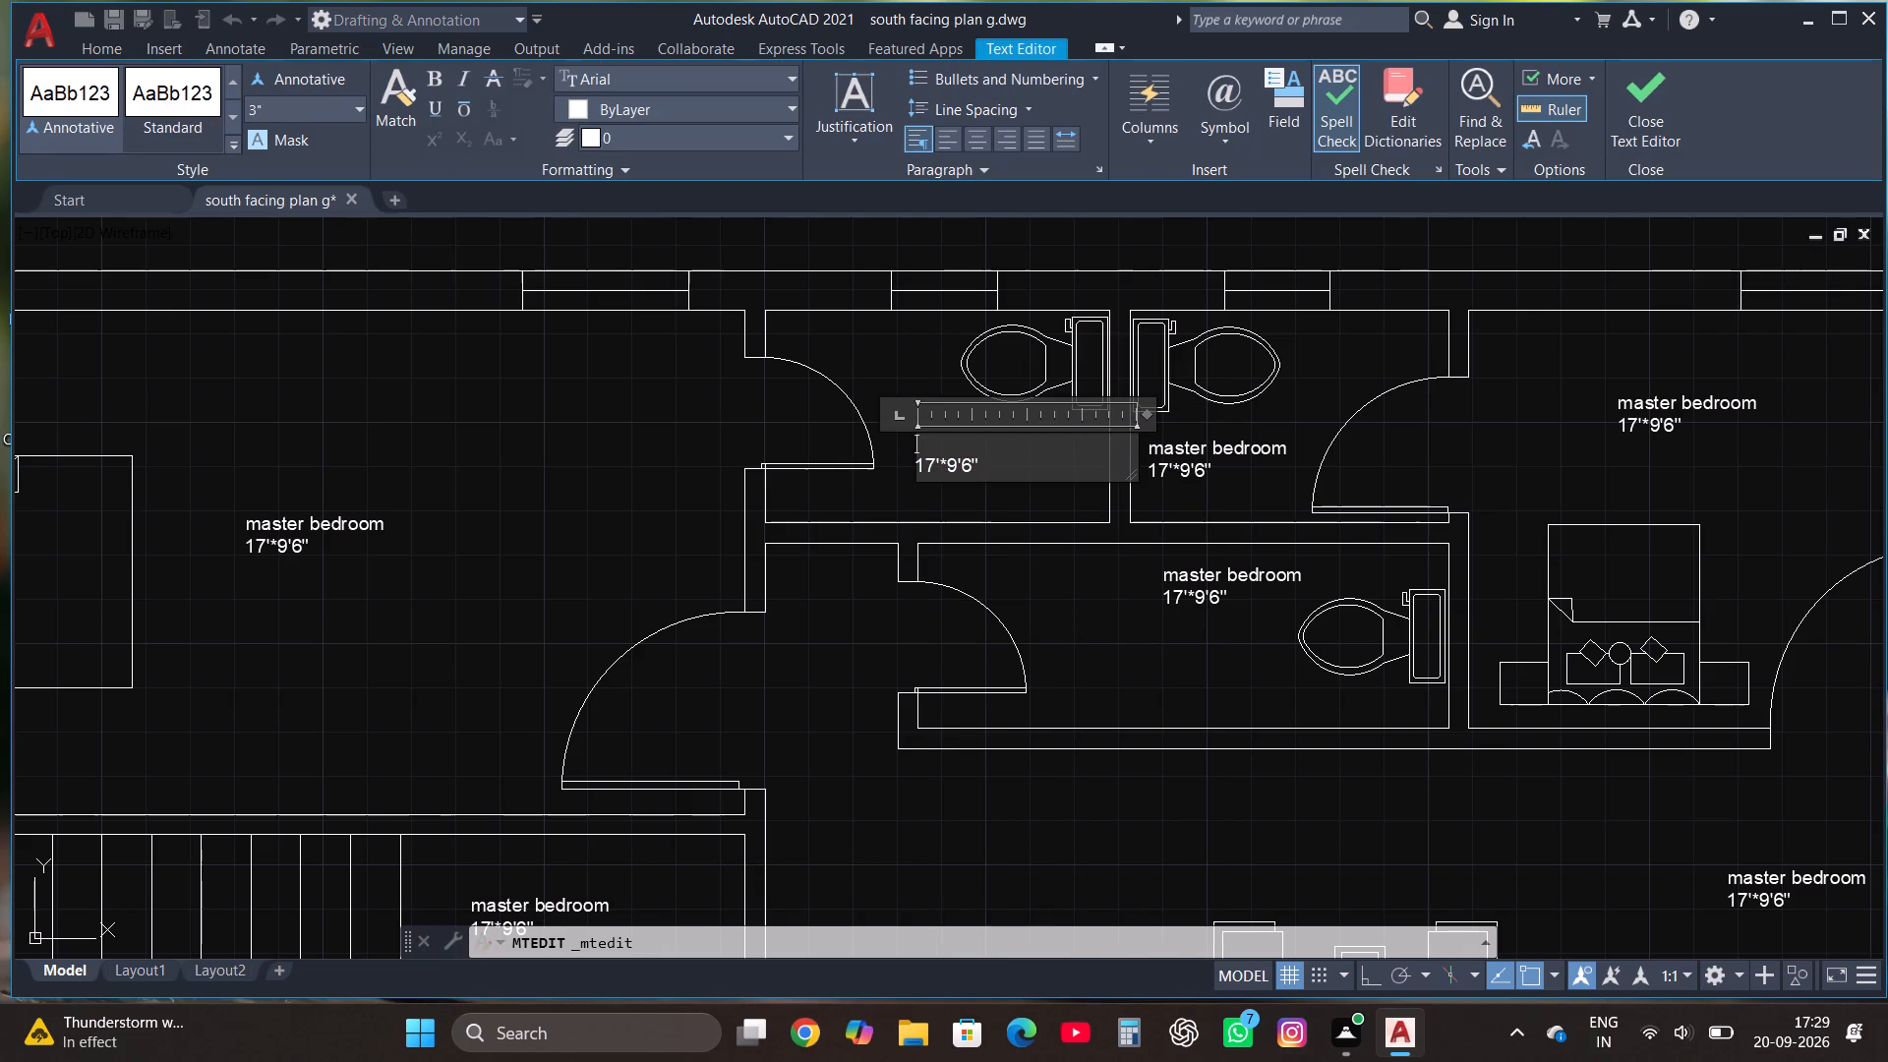
{"action": "type", "text": "A.TOILET"}
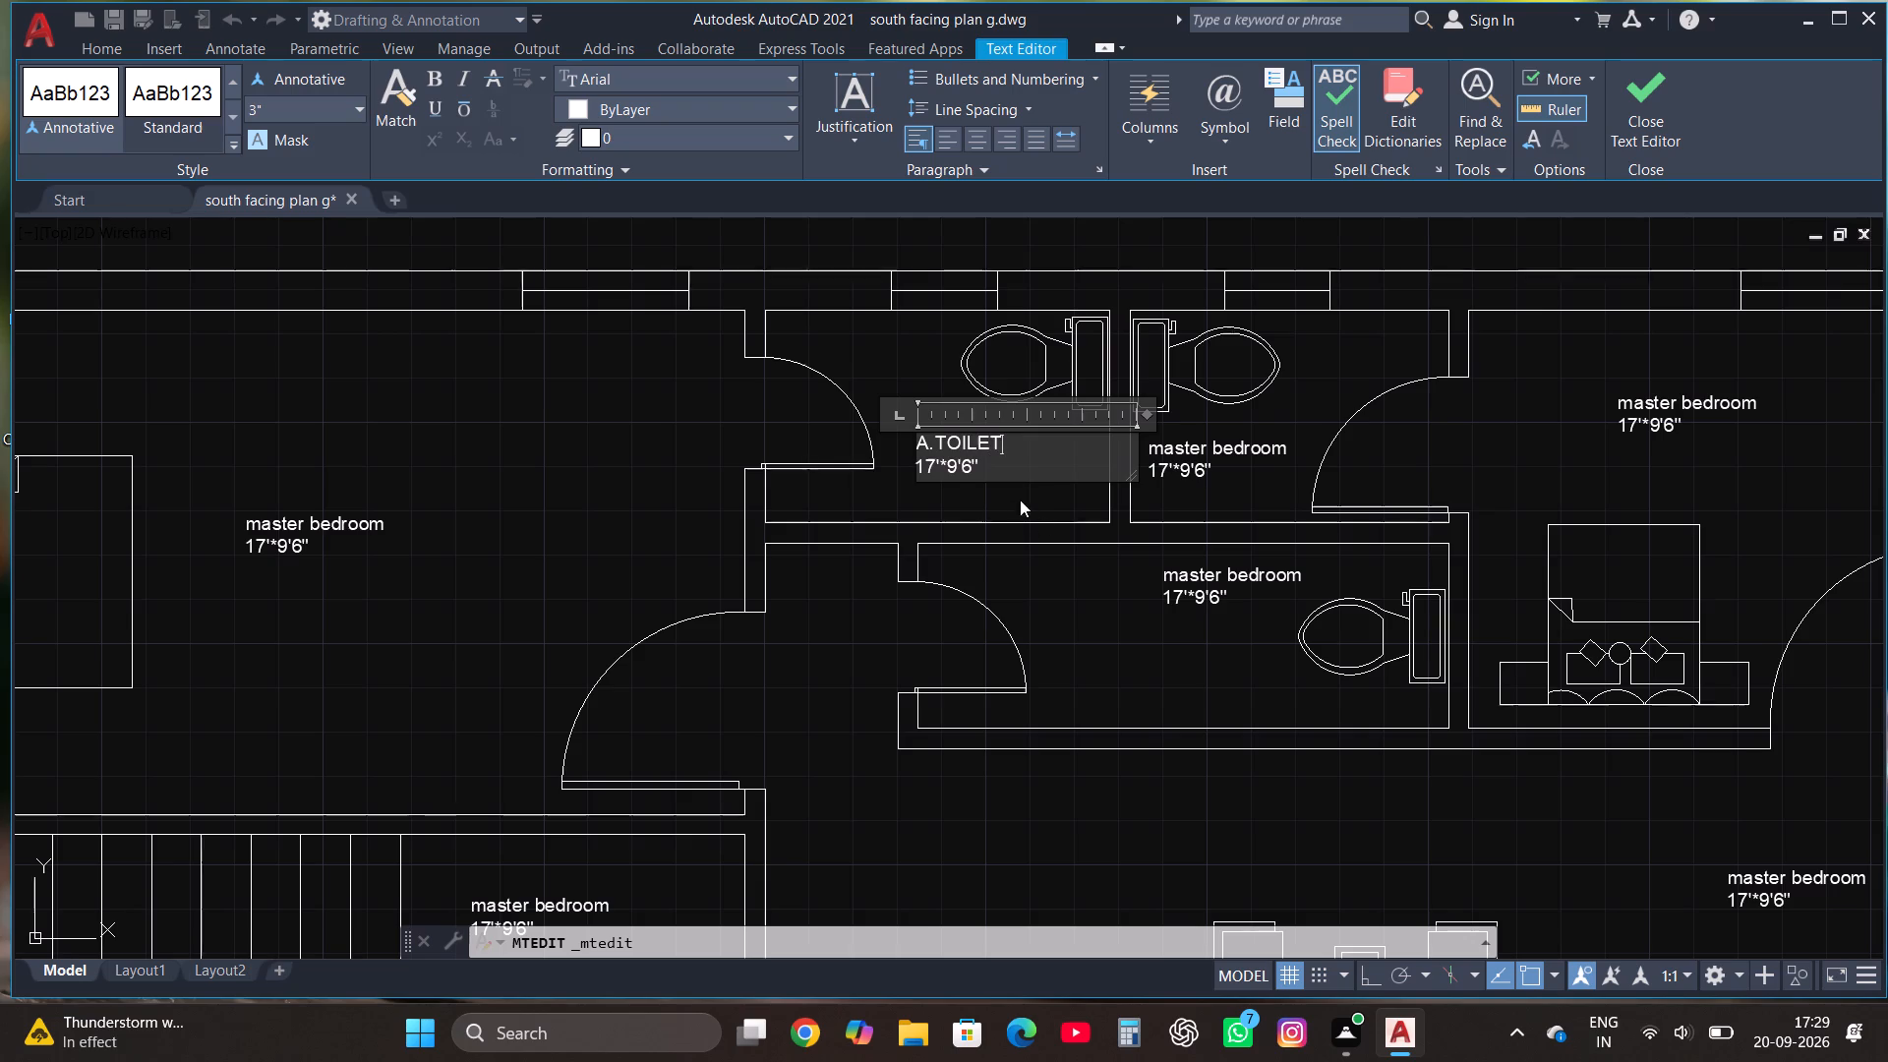
Change the size line of the A.TOILET label to 6'6"*4'.
{"action": "left_click", "coordinate": [1005, 450]}
{"action": "left_click", "coordinate": [1001, 468]}
{"action": "key", "text": "BackSpace"}
{"action": "key", "text": "BackSpace"}
{"action": "key", "text": "BackSpace"}
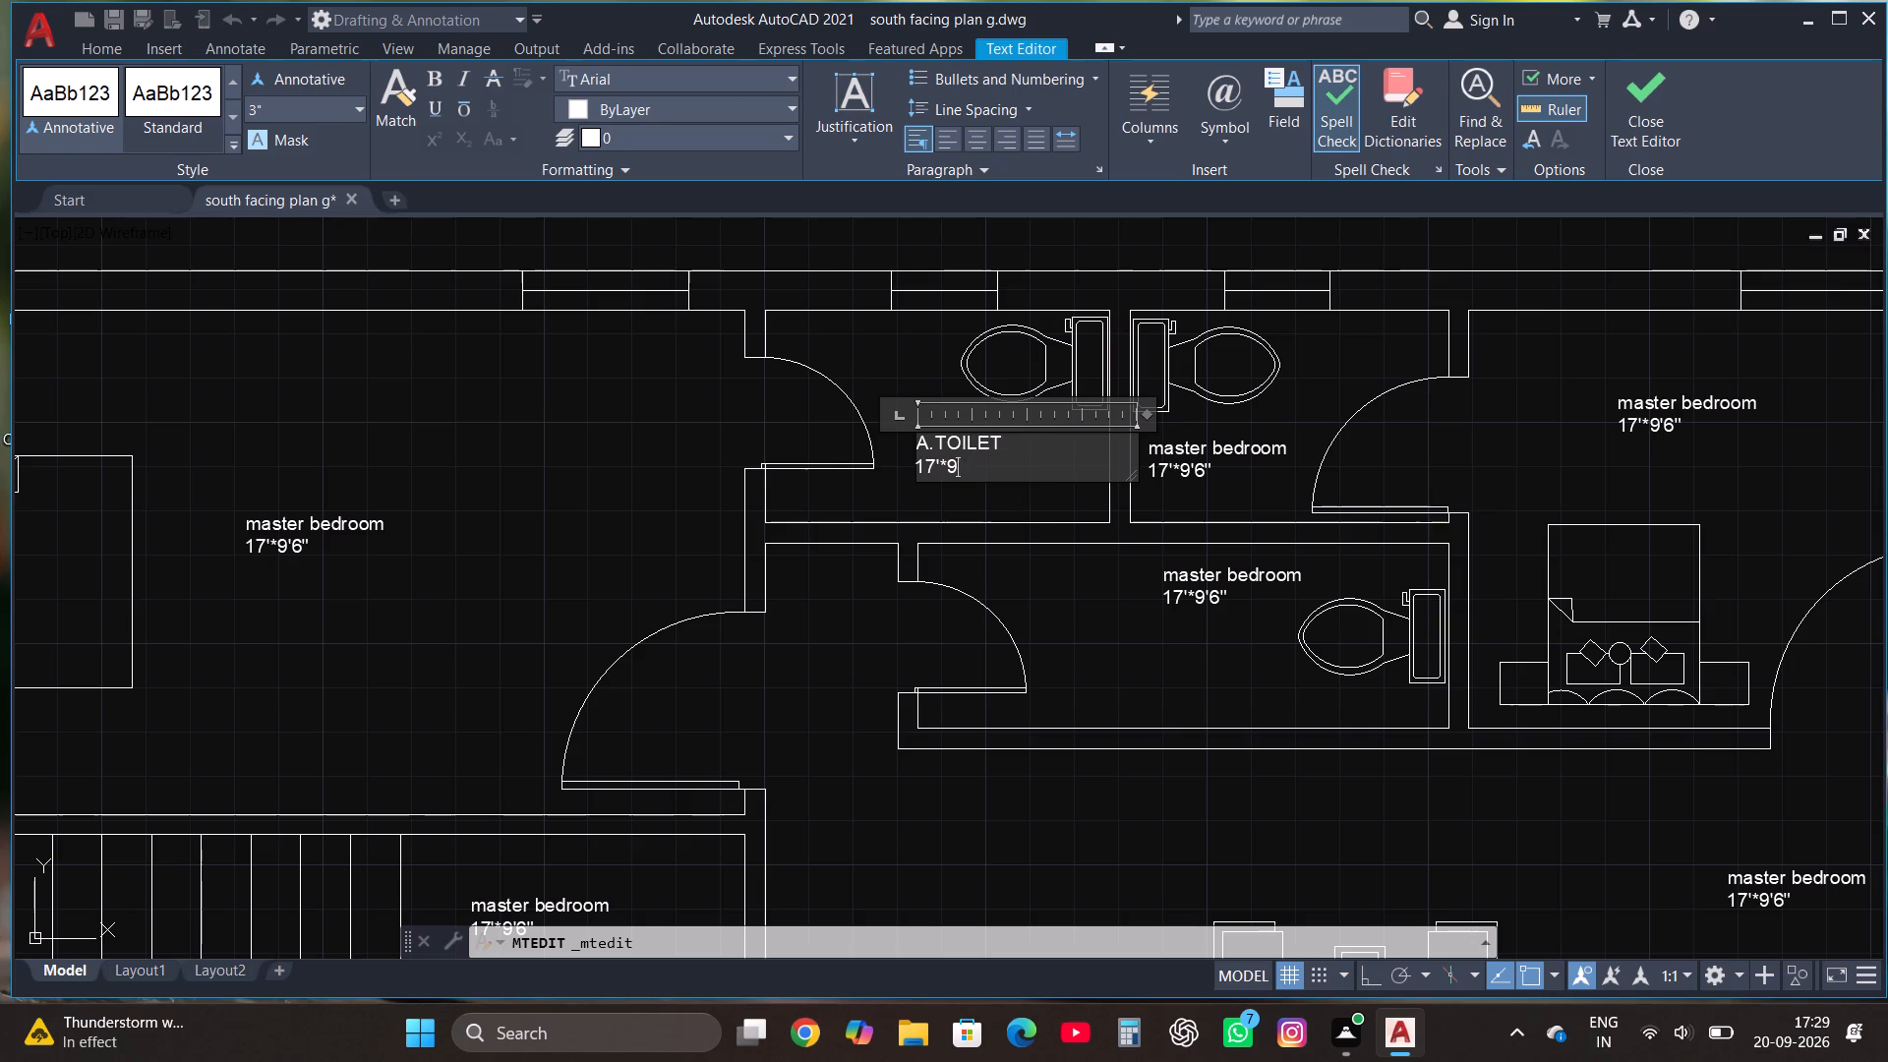
{"action": "key", "text": "BackSpace"}
{"action": "key", "text": "BackSpace"}
{"action": "key", "text": "BackSpace"}
{"action": "key", "text": "BackSpace"}
{"action": "key", "text": "BackSpace"}
{"action": "type", "text": "6'6\""}
{"action": "type", "text": "*4;"}
{"action": "key", "text": "BackSpace"}
{"action": "key", "text": "apostrophe"}
{"action": "left_click", "coordinate": [1633, 100]}
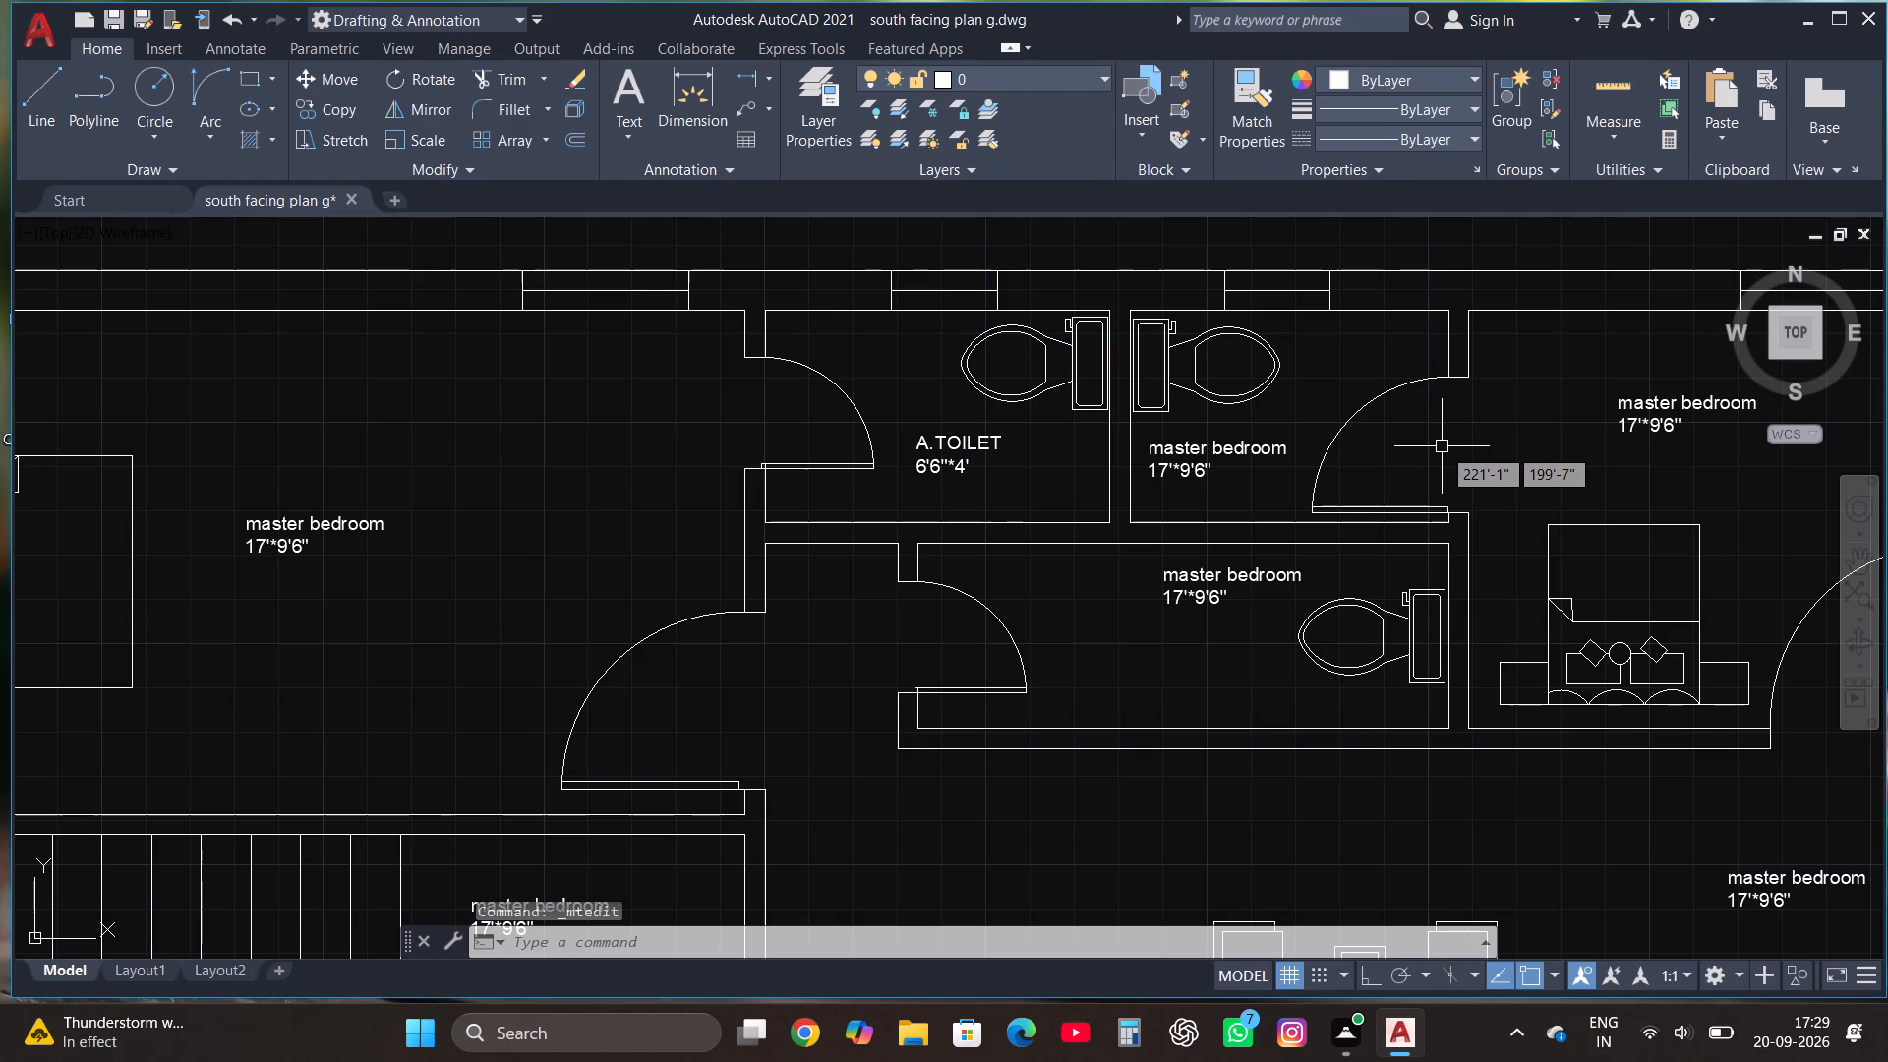
Replace the name in the copied label of the upper east toilet with A.TOILET.
{"action": "left_click", "coordinate": [1186, 465]}
{"action": "right_click", "coordinate": [1186, 465]}
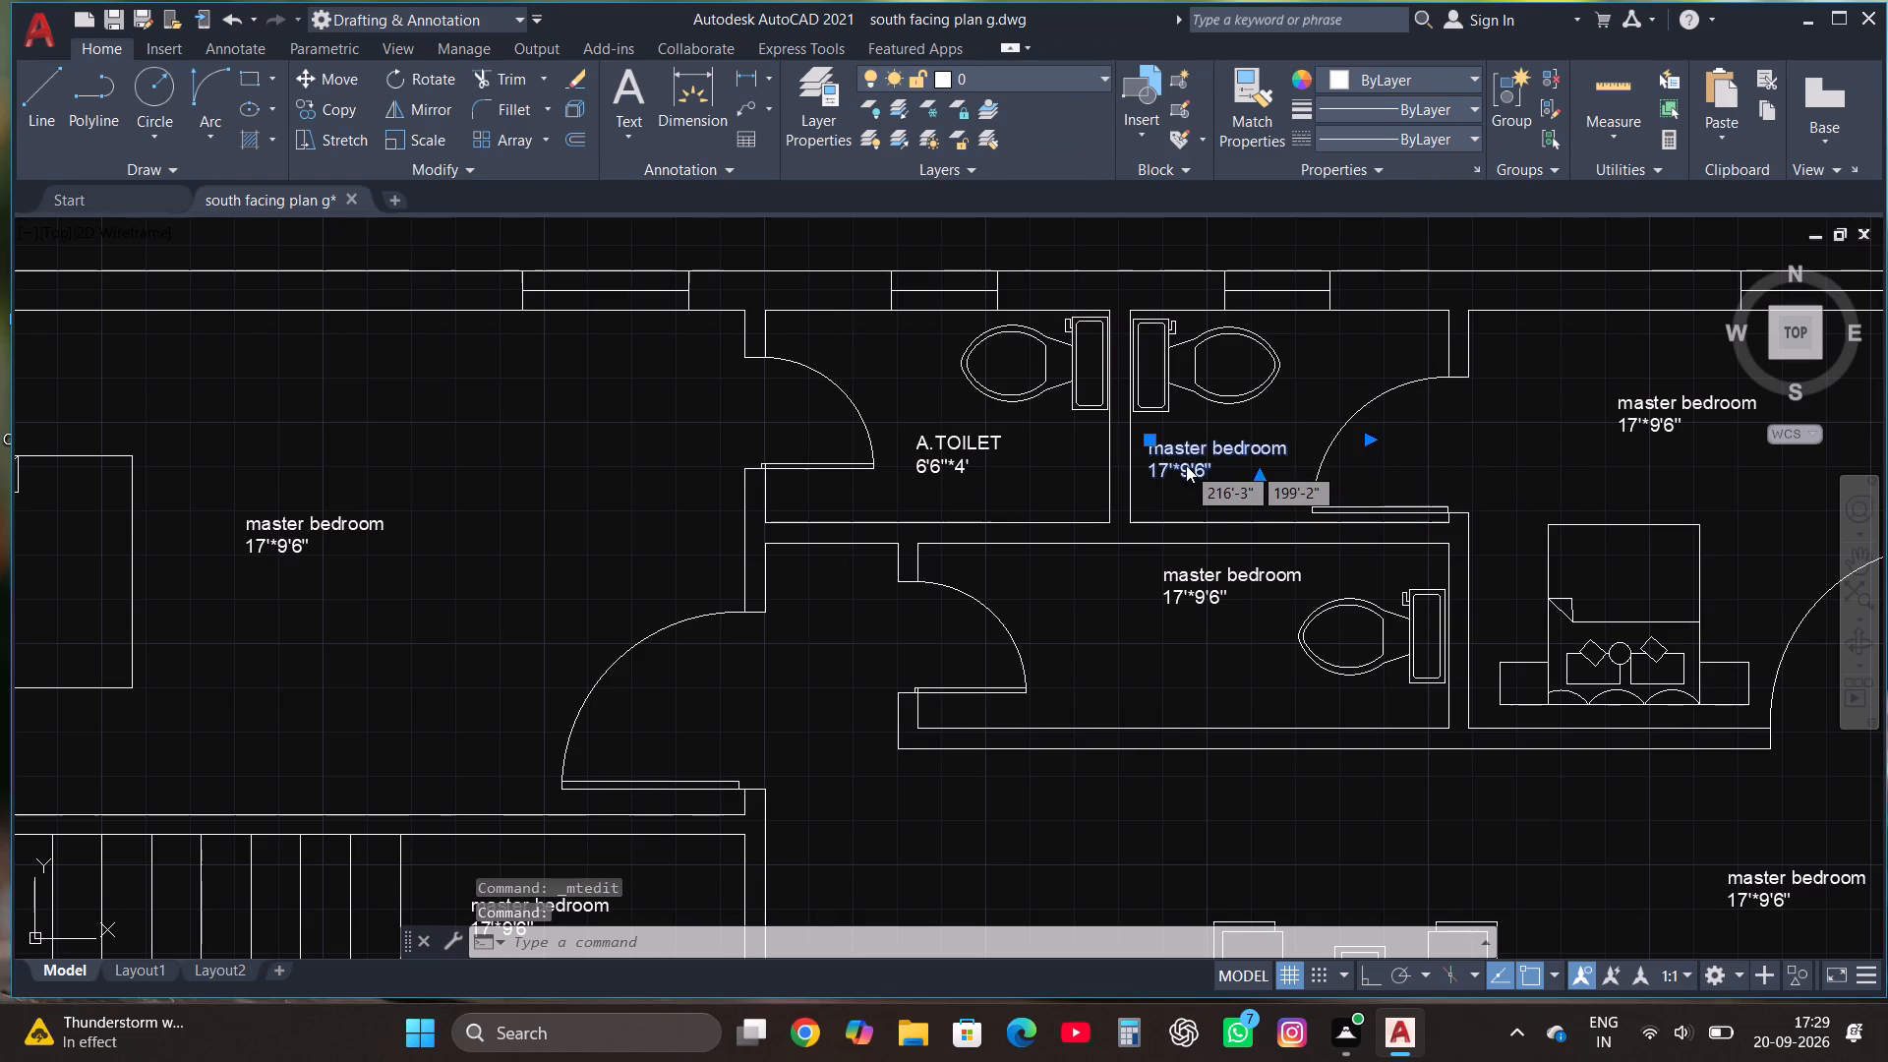
{"action": "left_click", "coordinate": [1287, 411]}
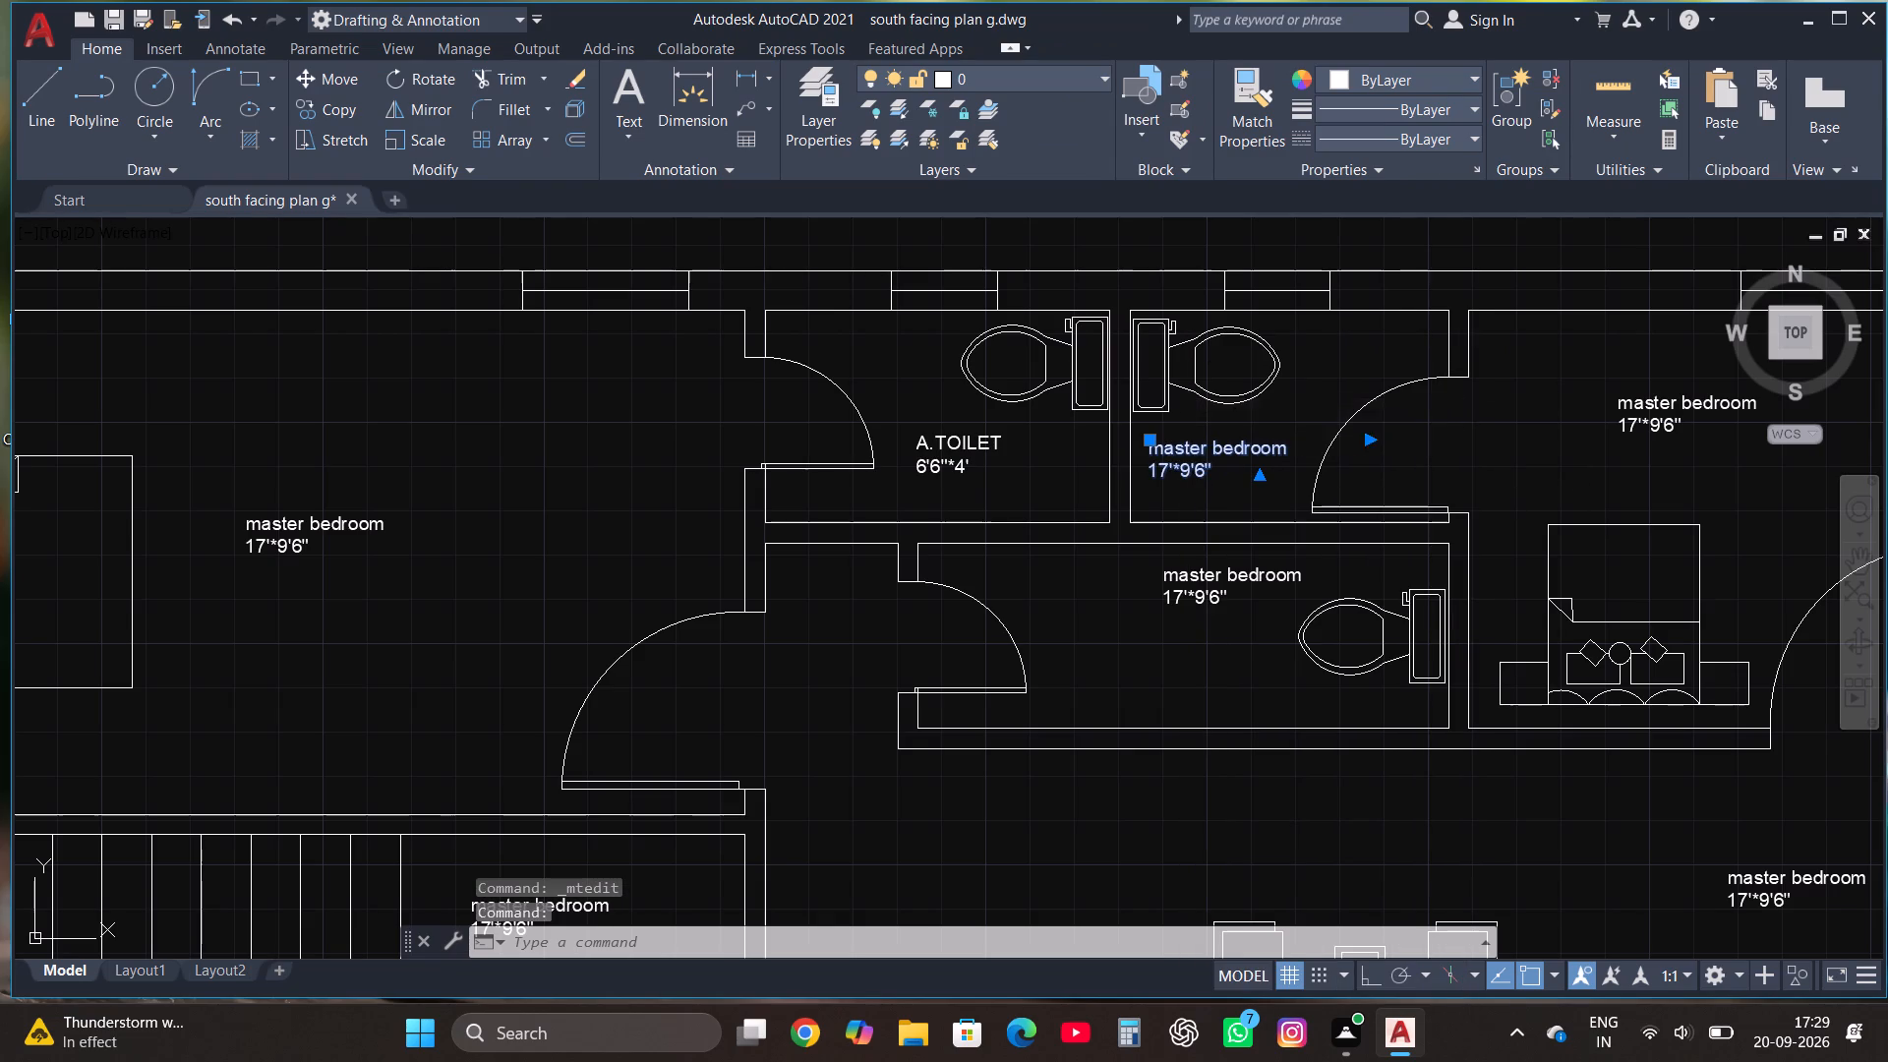
{"action": "left_click", "coordinate": [1318, 442]}
{"action": "key", "text": "BackSpace"}
{"action": "key", "text": "BackSpace"}
{"action": "key", "text": "BackSpace"}
{"action": "key", "text": "BackSpace"}
{"action": "key", "text": "BackSpace"}
{"action": "key", "text": "BackSpace"}
{"action": "key", "text": "BackSpace"}
{"action": "key", "text": "BackSpace"}
{"action": "key", "text": "BackSpace"}
{"action": "key", "text": "BackSpace"}
{"action": "key", "text": "BackSpace"}
{"action": "key", "text": "BackSpace"}
{"action": "key", "text": "BackSpace"}
{"action": "key", "text": "BackSpace"}
{"action": "key", "text": "BackSpace"}
{"action": "key", "text": "BackSpace"}
{"action": "key", "text": "BackSpace"}
{"action": "key", "text": "BackSpace"}
{"action": "key", "text": "BackSpace"}
{"action": "key", "text": "BackSpace"}
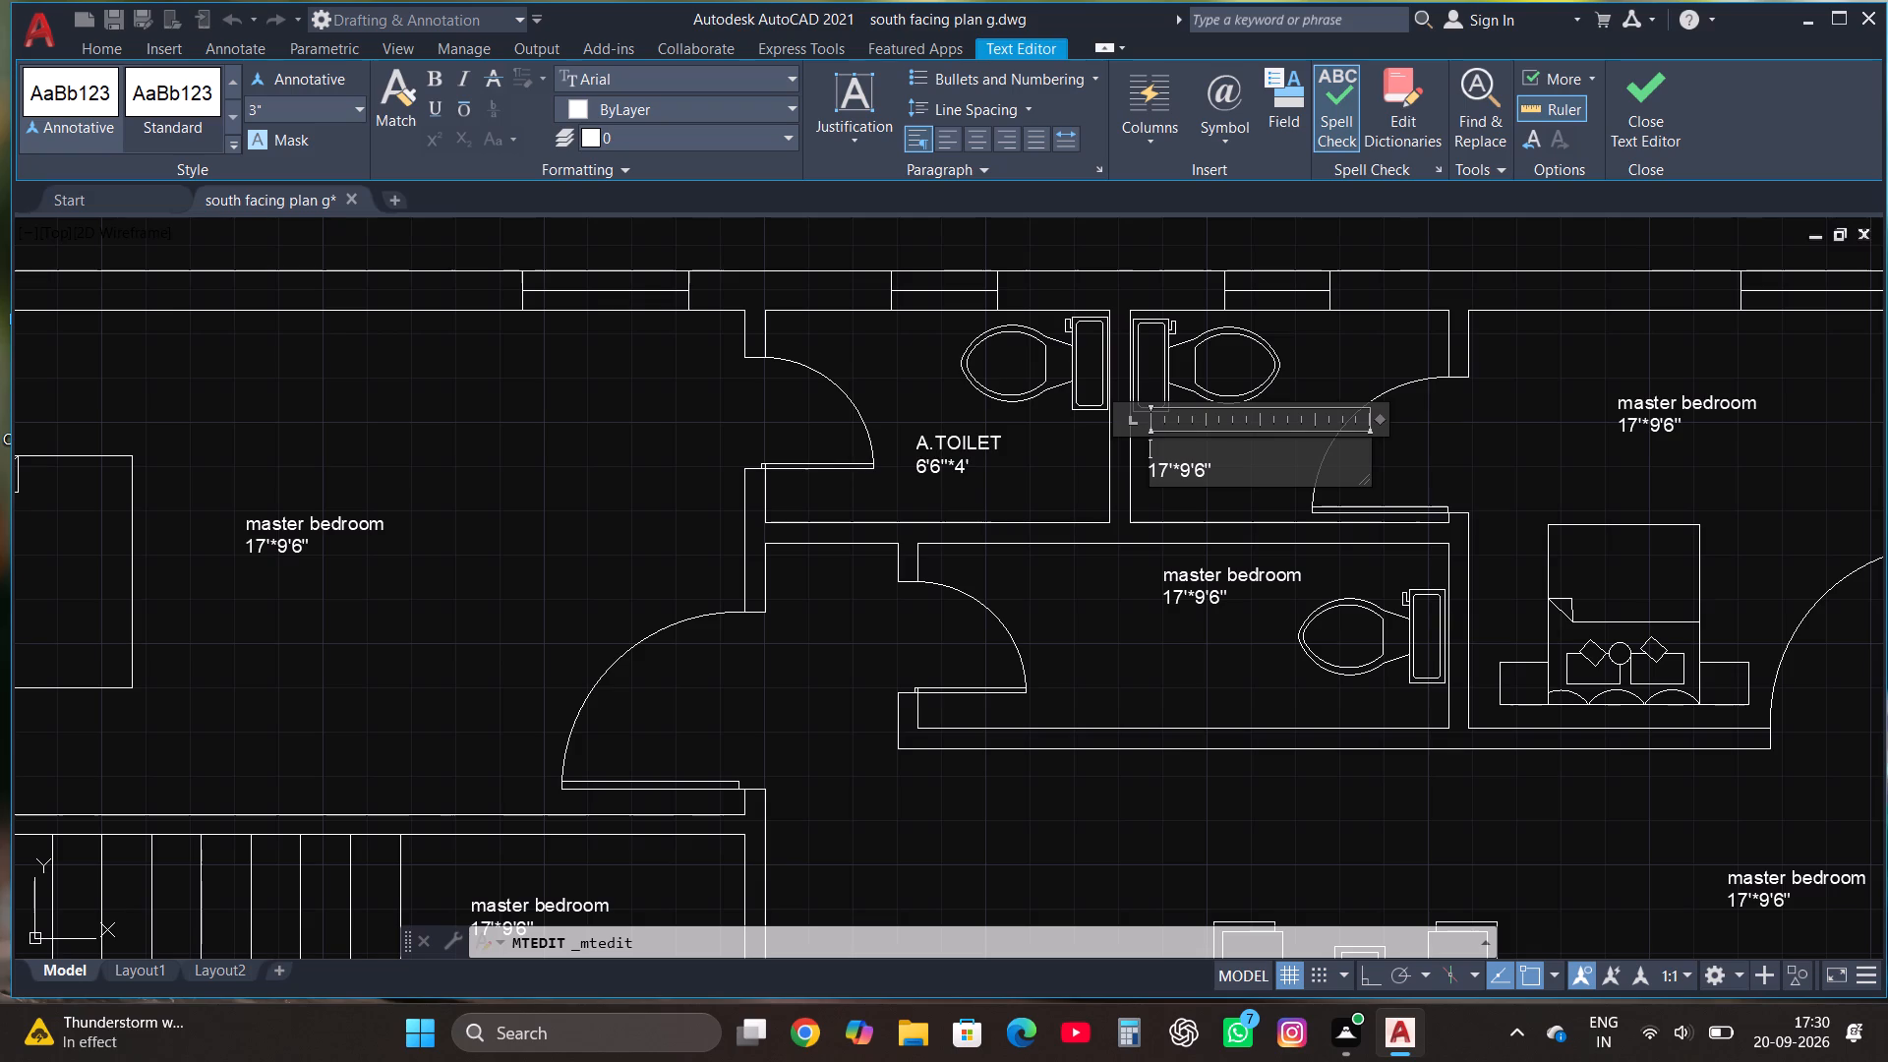
{"action": "key", "text": "a"}
{"action": "type", "text": ".TOILET"}
Change the size line of the upper east toilet's label to 6'*4'.
{"action": "left_click", "coordinate": [1250, 477]}
{"action": "key", "text": "BackSpace"}
{"action": "key", "text": "BackSpace"}
{"action": "key", "text": "BackSpace"}
{"action": "key", "text": "BackSpace"}
{"action": "key", "text": "BackSpace"}
{"action": "key", "text": "BackSpace"}
{"action": "key", "text": "BackSpace"}
{"action": "key", "text": "BackSpace"}
{"action": "type", "text": "6'*4'"}
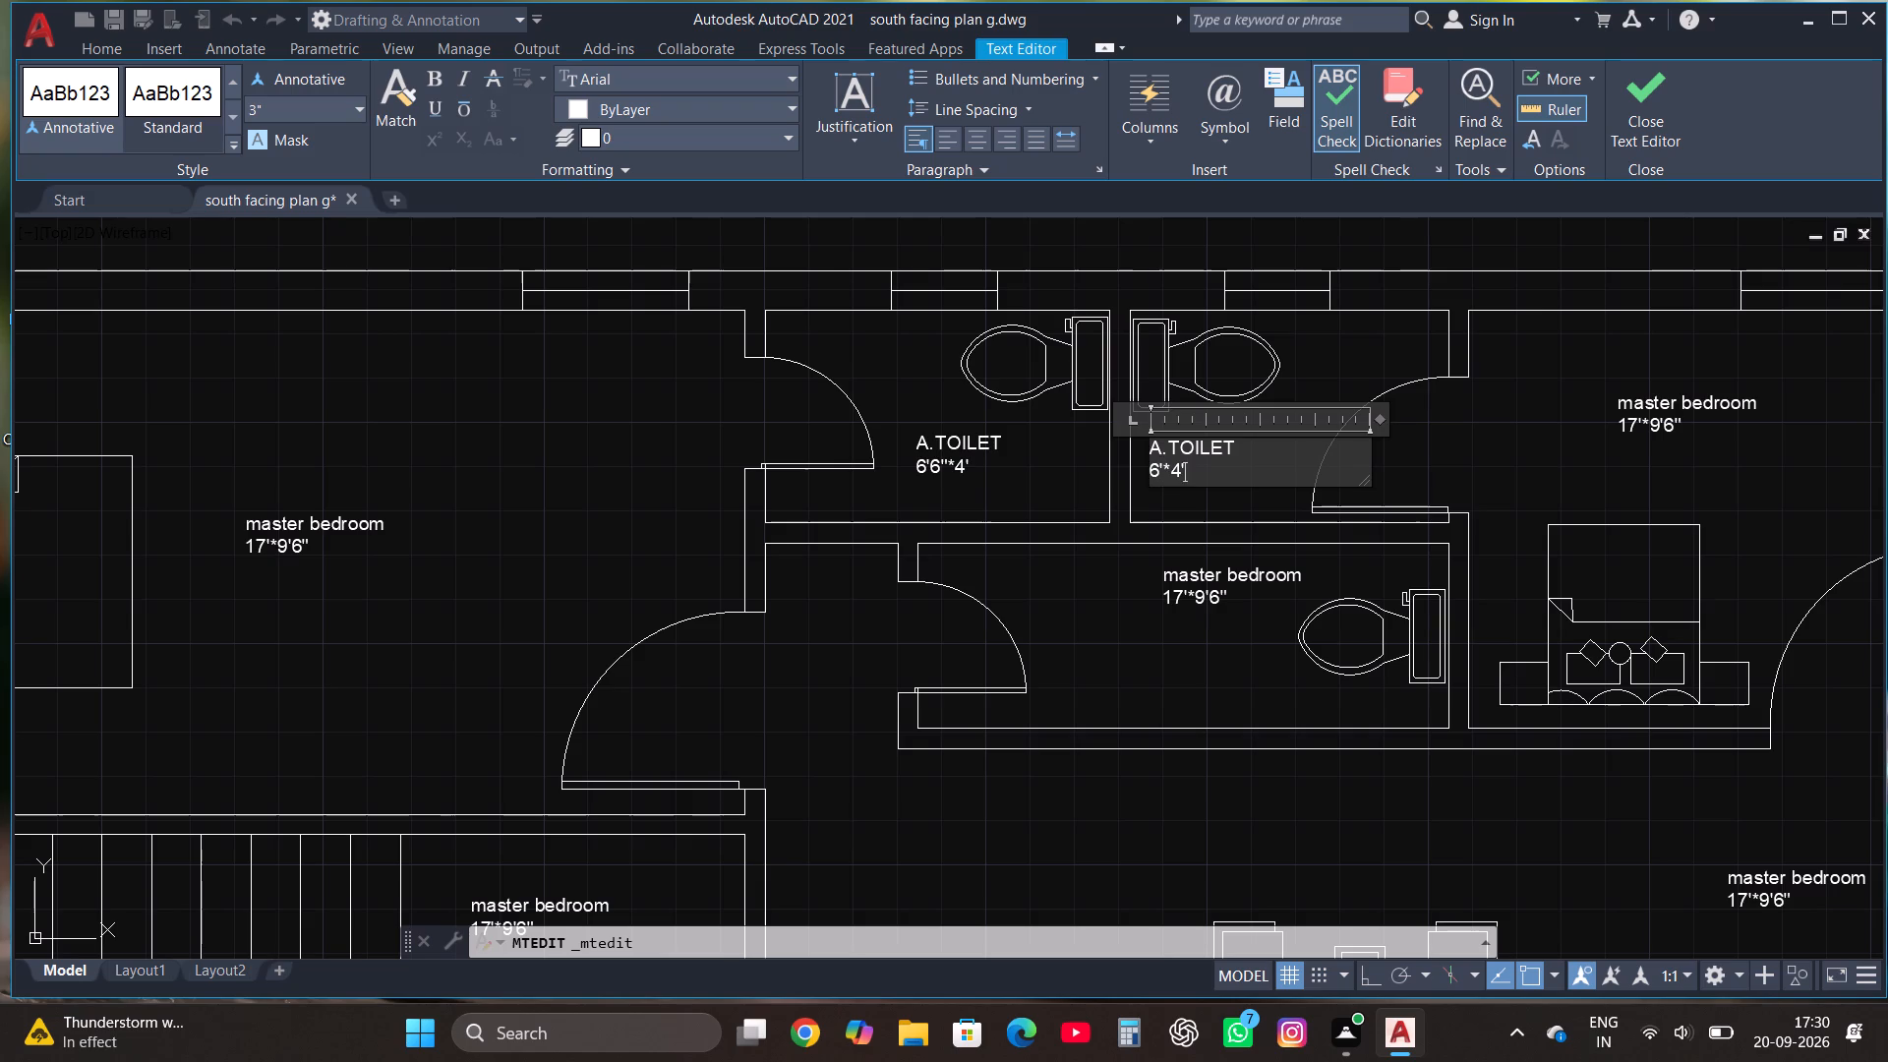
{"action": "left_click", "coordinate": [1625, 105]}
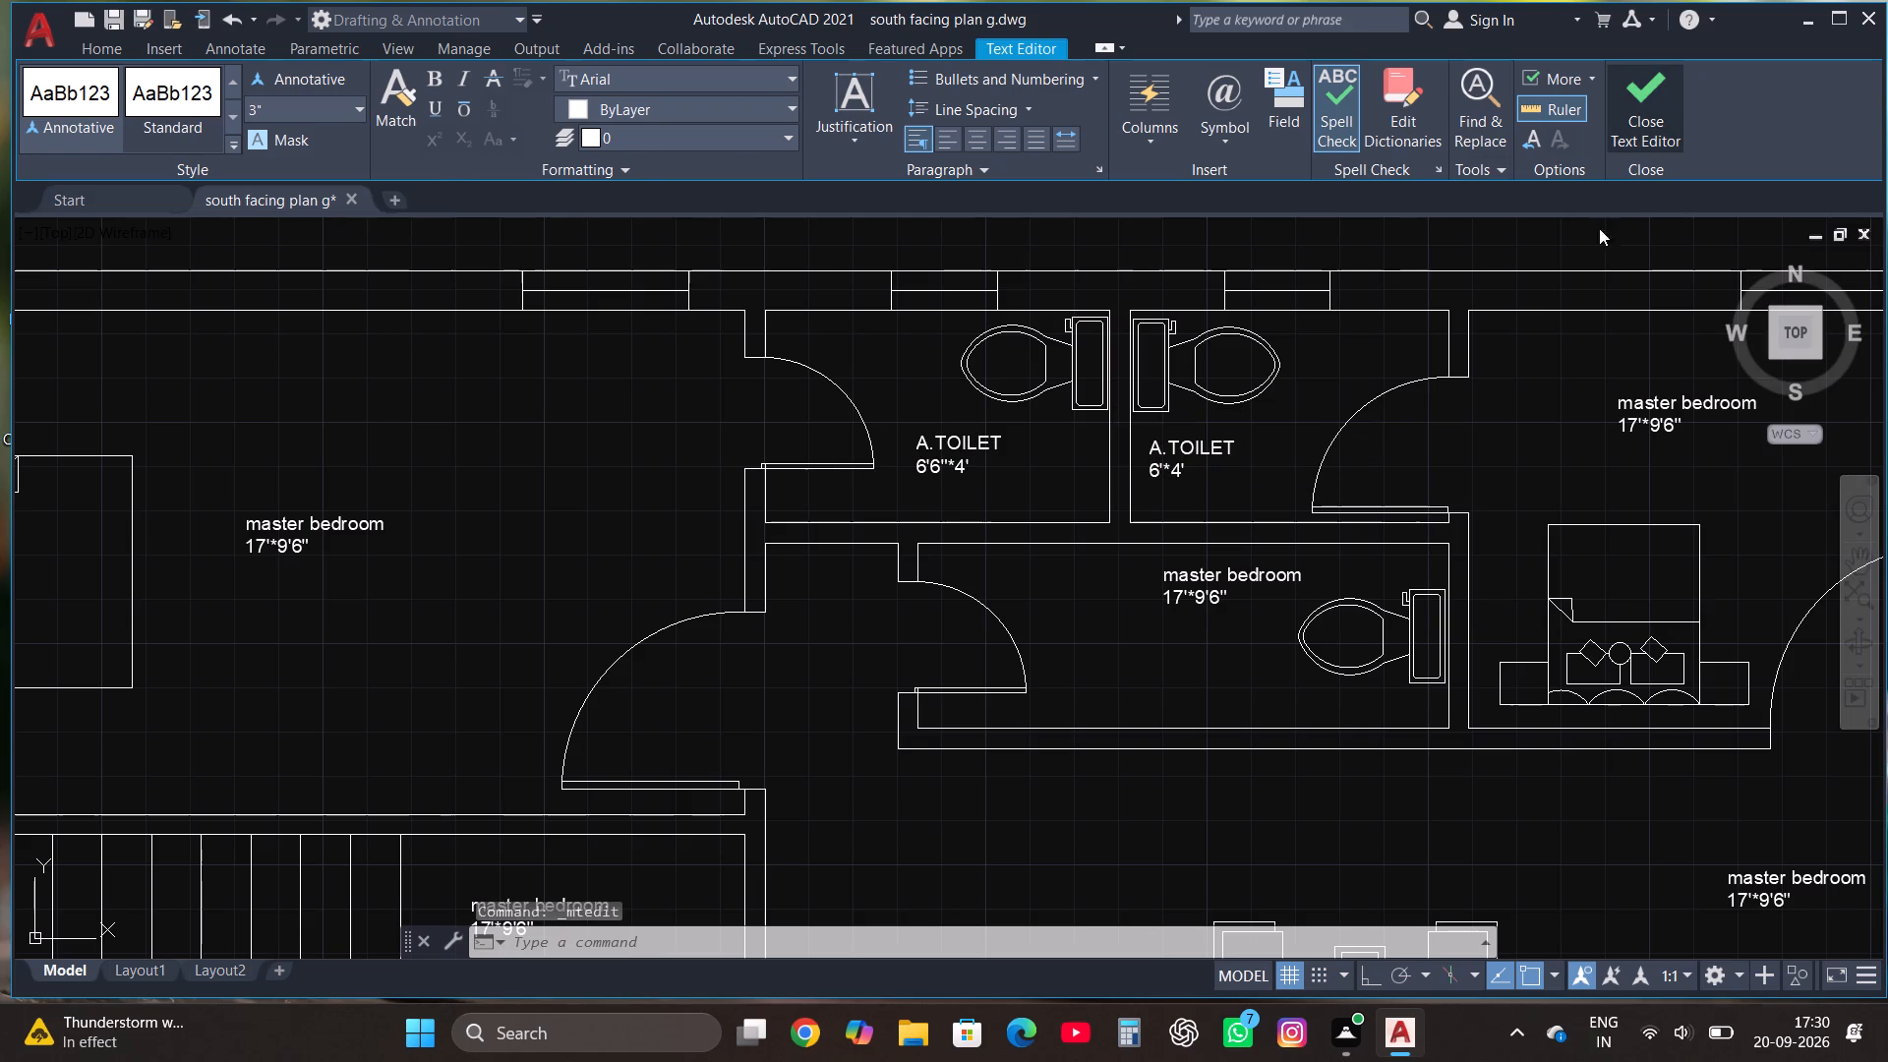
In the label of the bedroom east of the toilets, replace the word master with KIDS.
{"action": "scroll", "coordinate": [1166, 687], "scroll_direction": "down", "scroll_amount": 2}
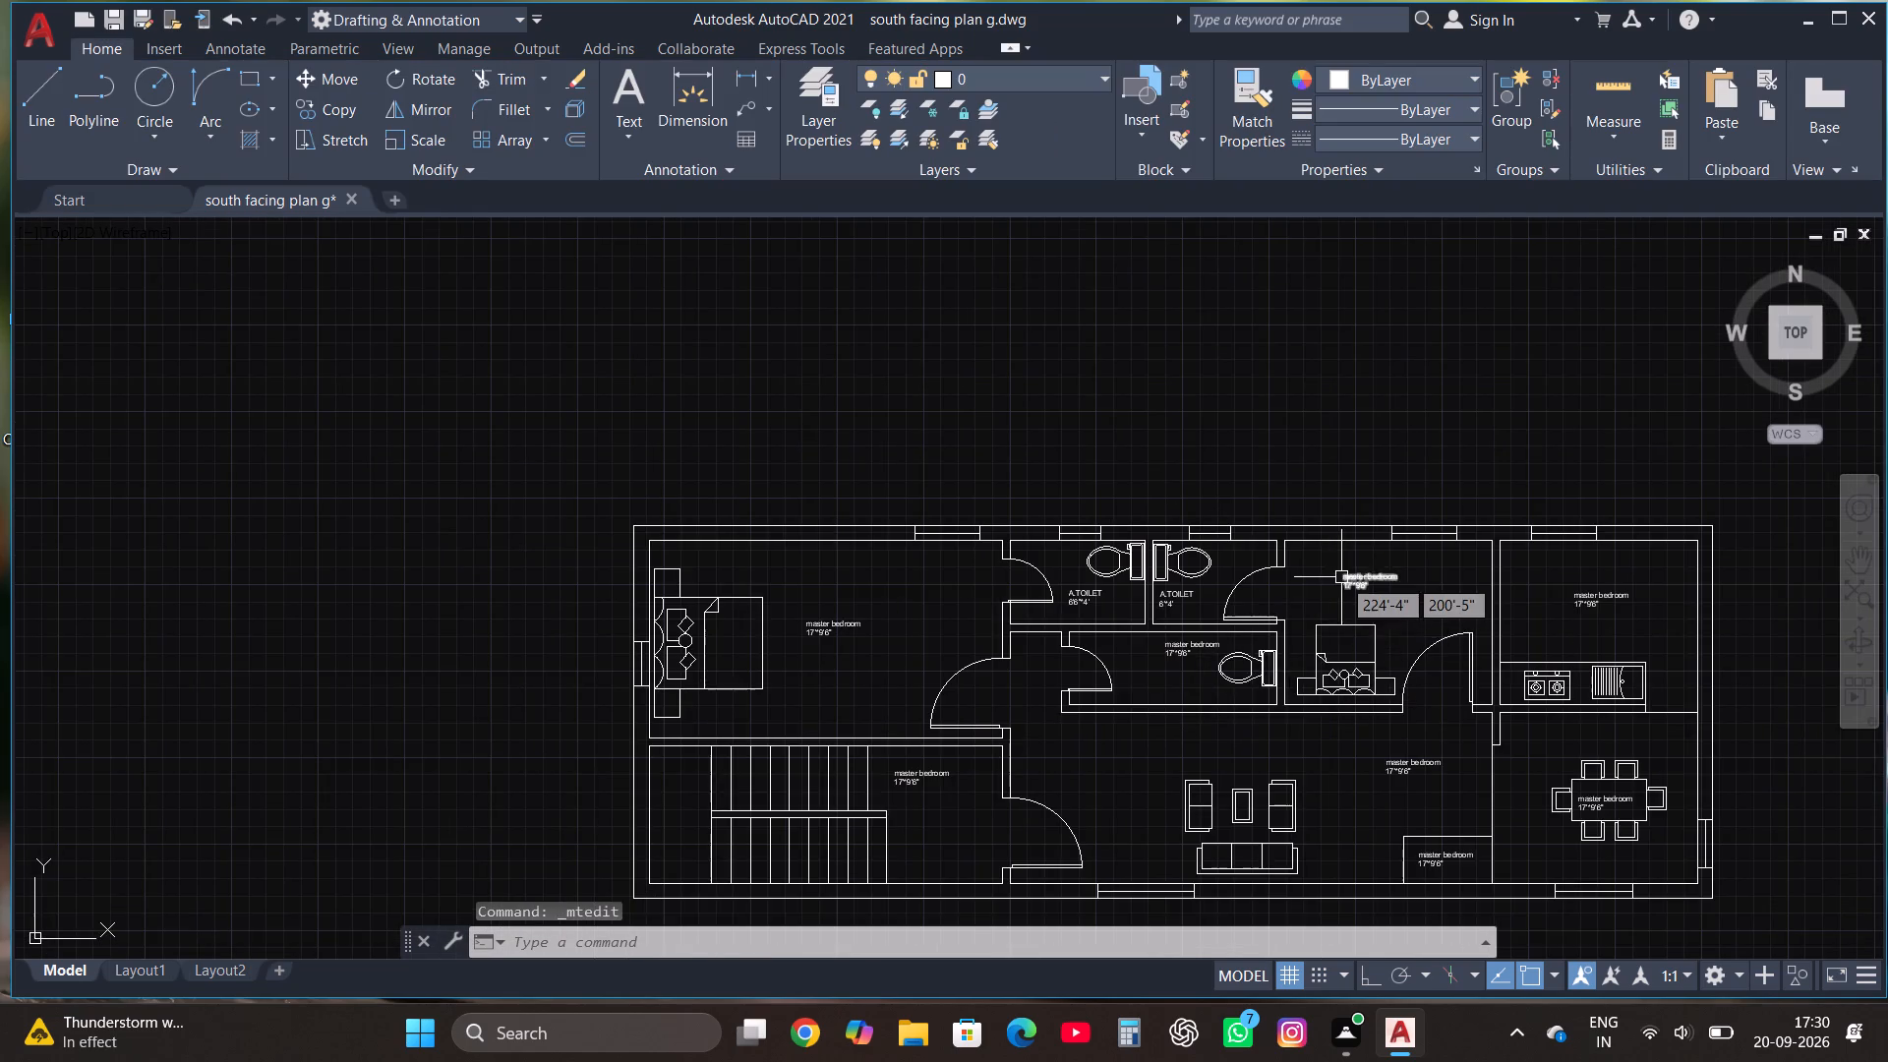
{"action": "scroll", "coordinate": [1341, 577], "scroll_direction": "up", "scroll_amount": 1}
{"action": "left_click", "coordinate": [1353, 580]}
{"action": "right_click", "coordinate": [1353, 580]}
{"action": "left_click", "coordinate": [1463, 399]}
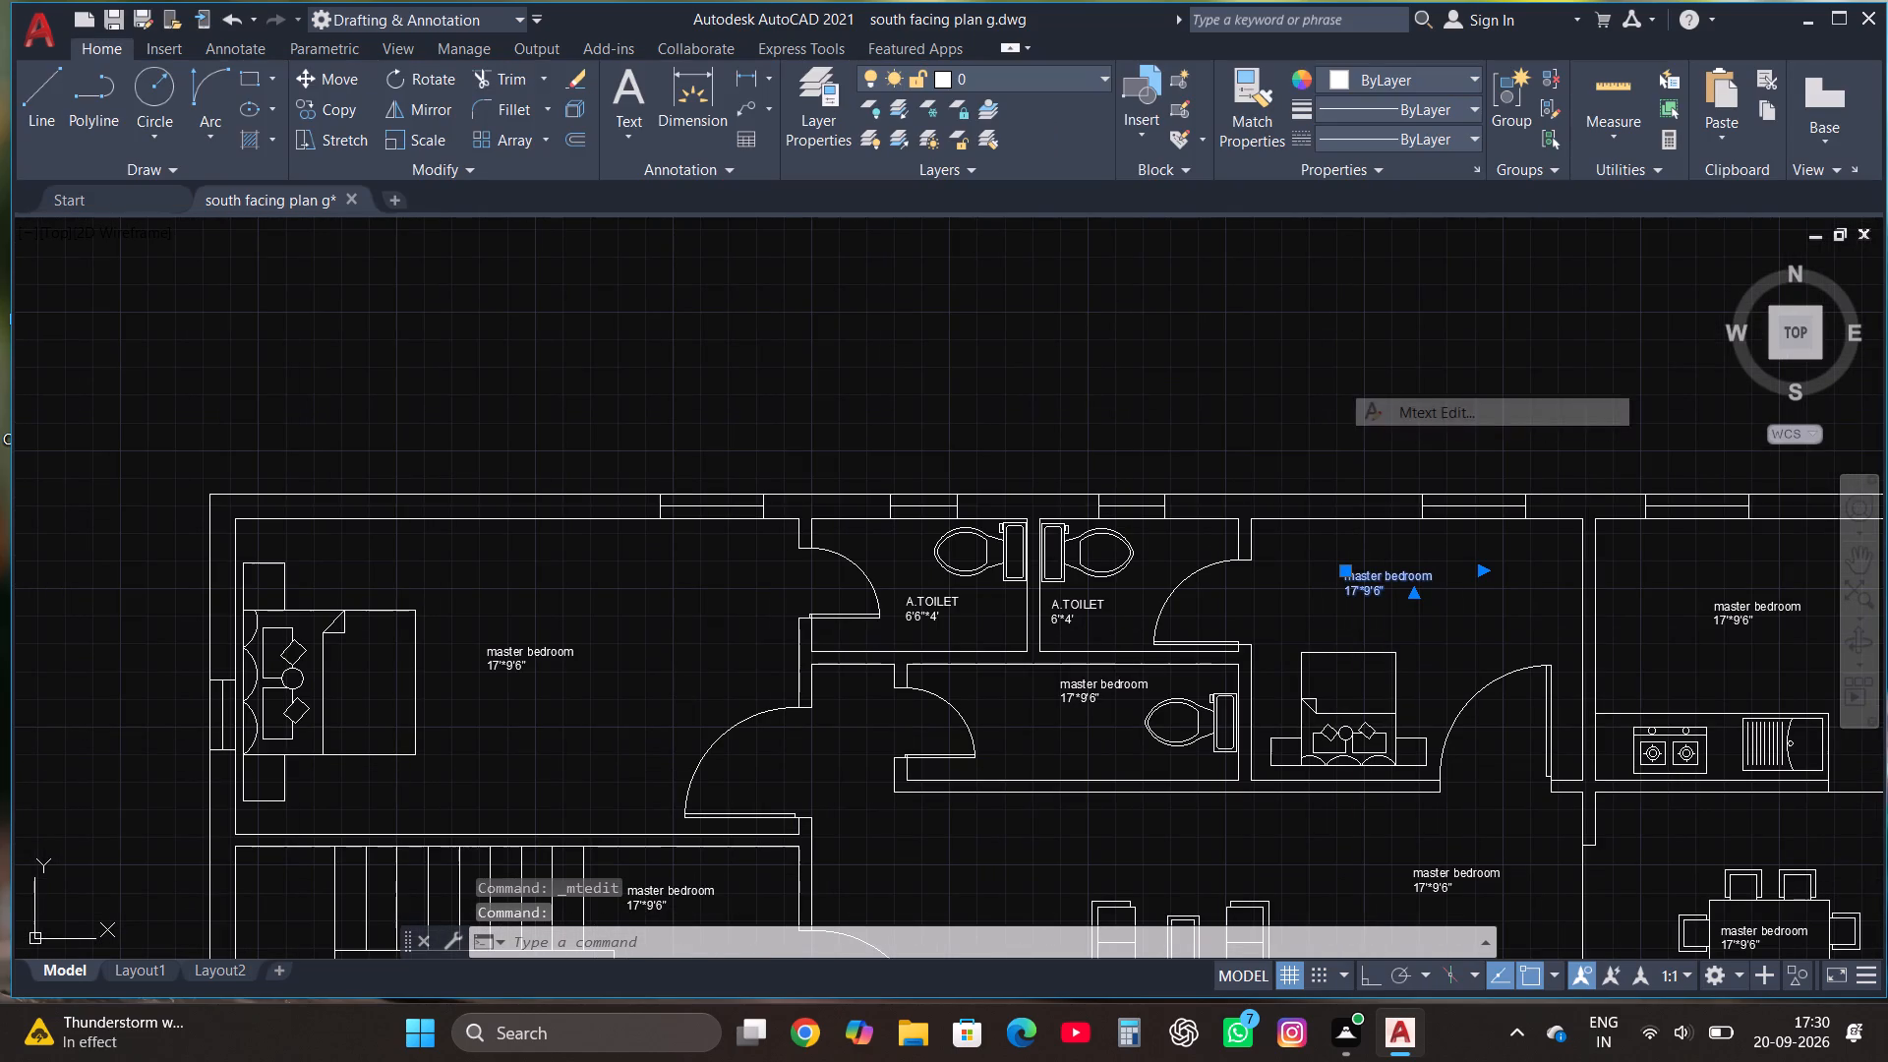
{"action": "scroll", "coordinate": [1453, 608], "scroll_direction": "up", "scroll_amount": 2}
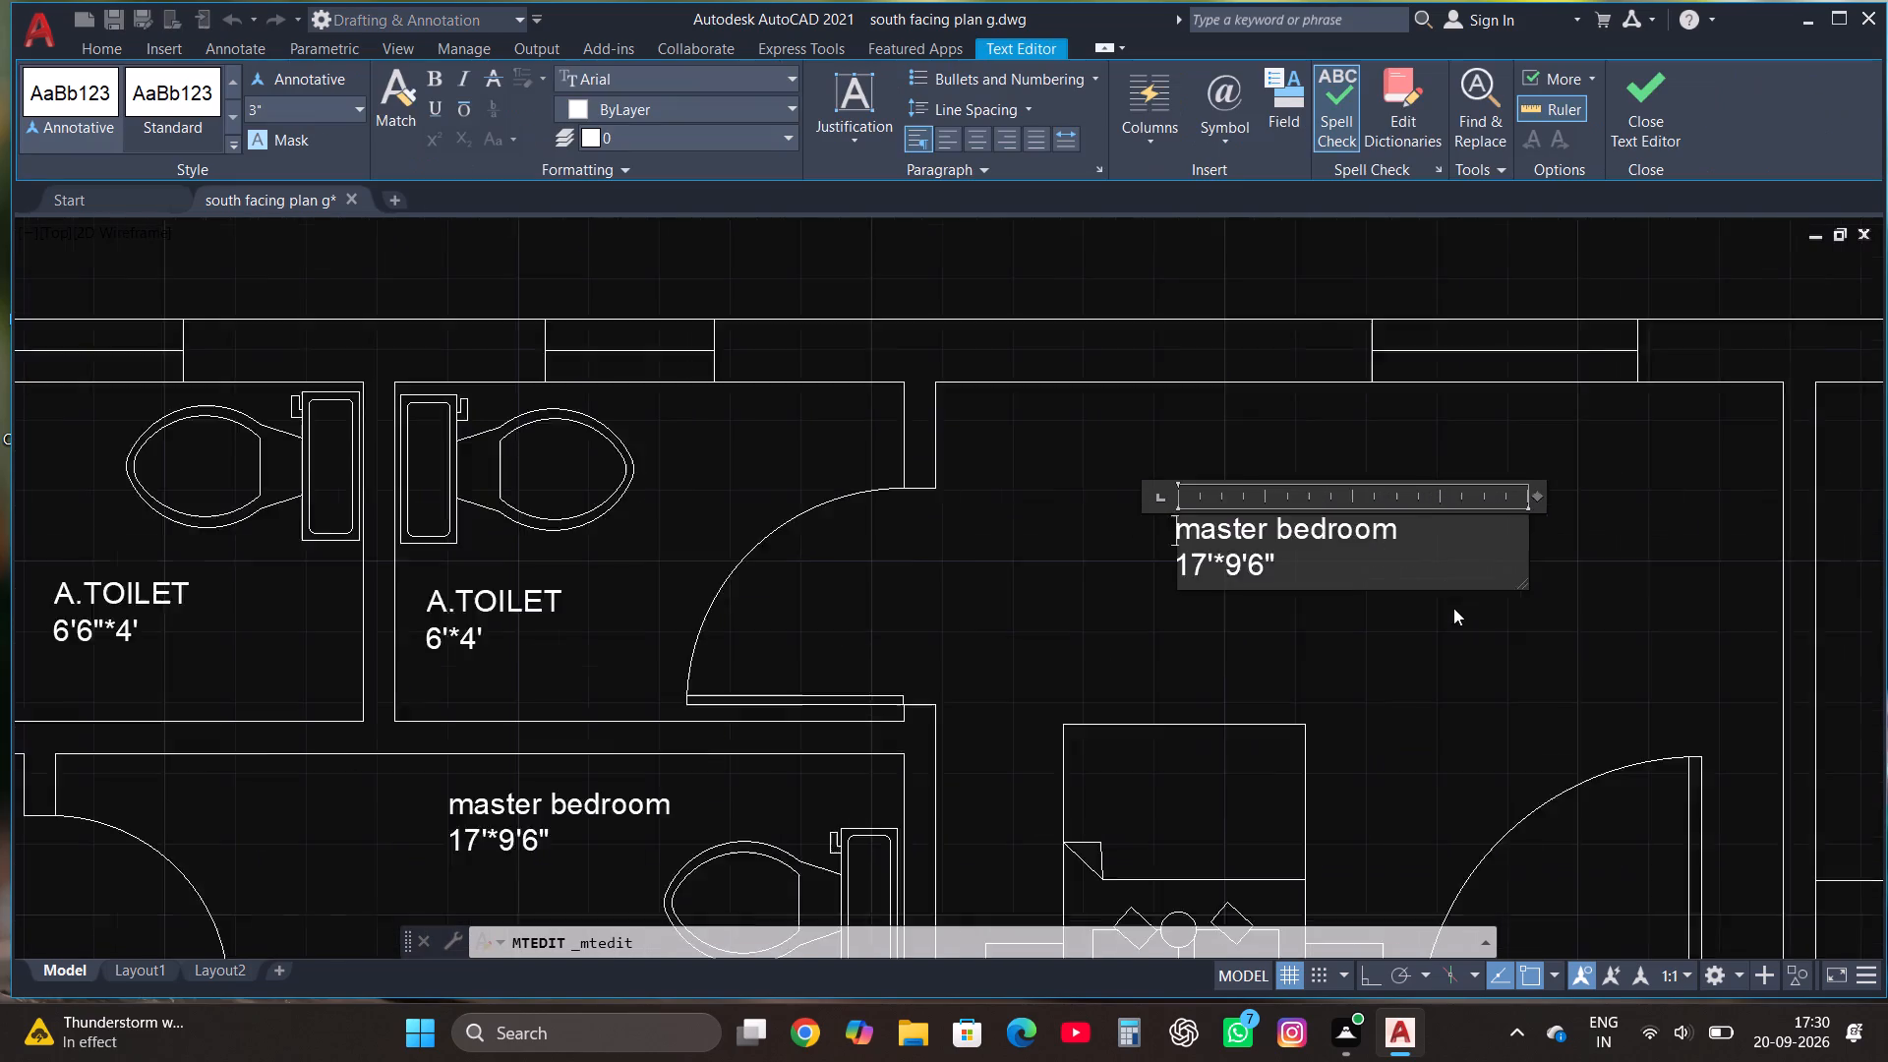
{"action": "scroll", "coordinate": [1453, 608], "scroll_direction": "up", "scroll_amount": 1}
{"action": "left_click", "coordinate": [1161, 487]}
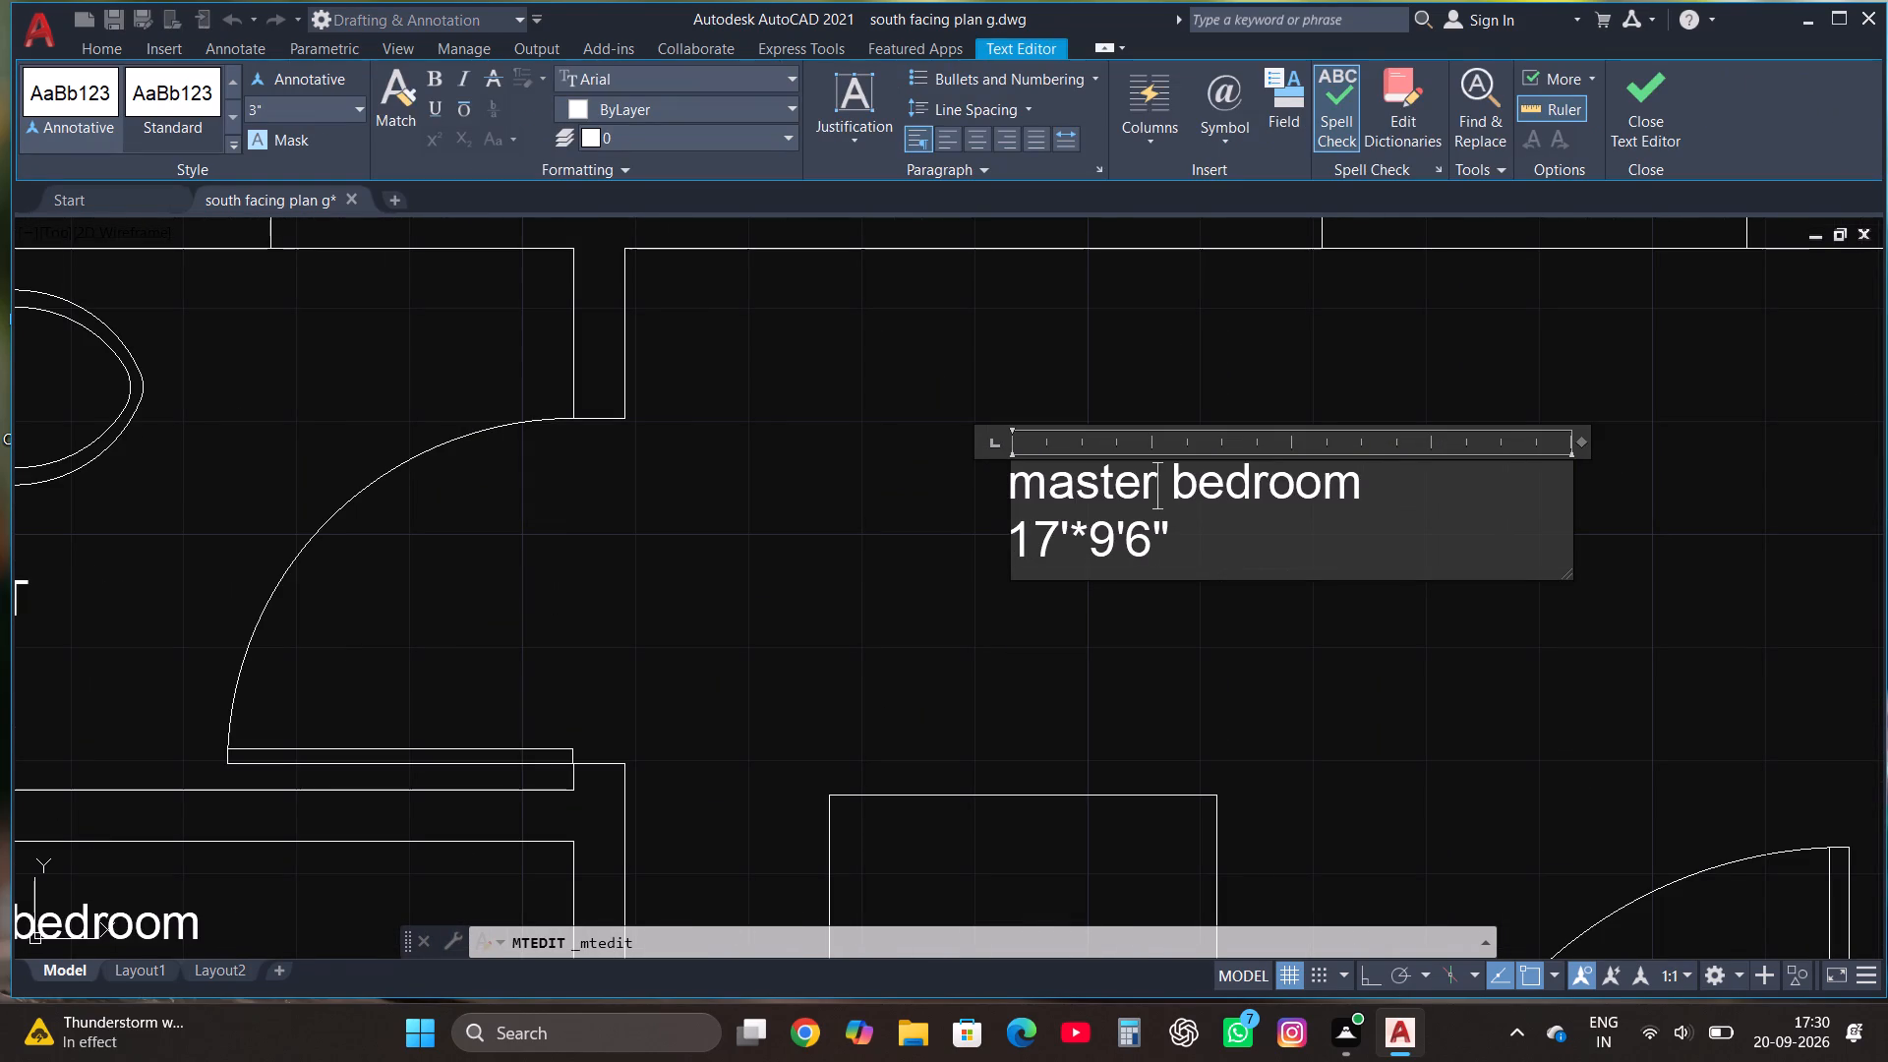
{"action": "key", "text": "BackSpace"}
{"action": "key", "text": "BackSpace"}
{"action": "key", "text": "BackSpace"}
{"action": "key", "text": "BackSpace"}
{"action": "key", "text": "BackSpace"}
{"action": "key", "text": "BackSpace"}
{"action": "key", "text": "BackSpace"}
{"action": "key", "text": "BackSpace"}
{"action": "key", "text": "BackSpace"}
{"action": "key", "text": "BackSpace"}
{"action": "key", "text": "BackSpace"}
{"action": "key", "text": "BackSpace"}
{"action": "key", "text": "BackSpace"}
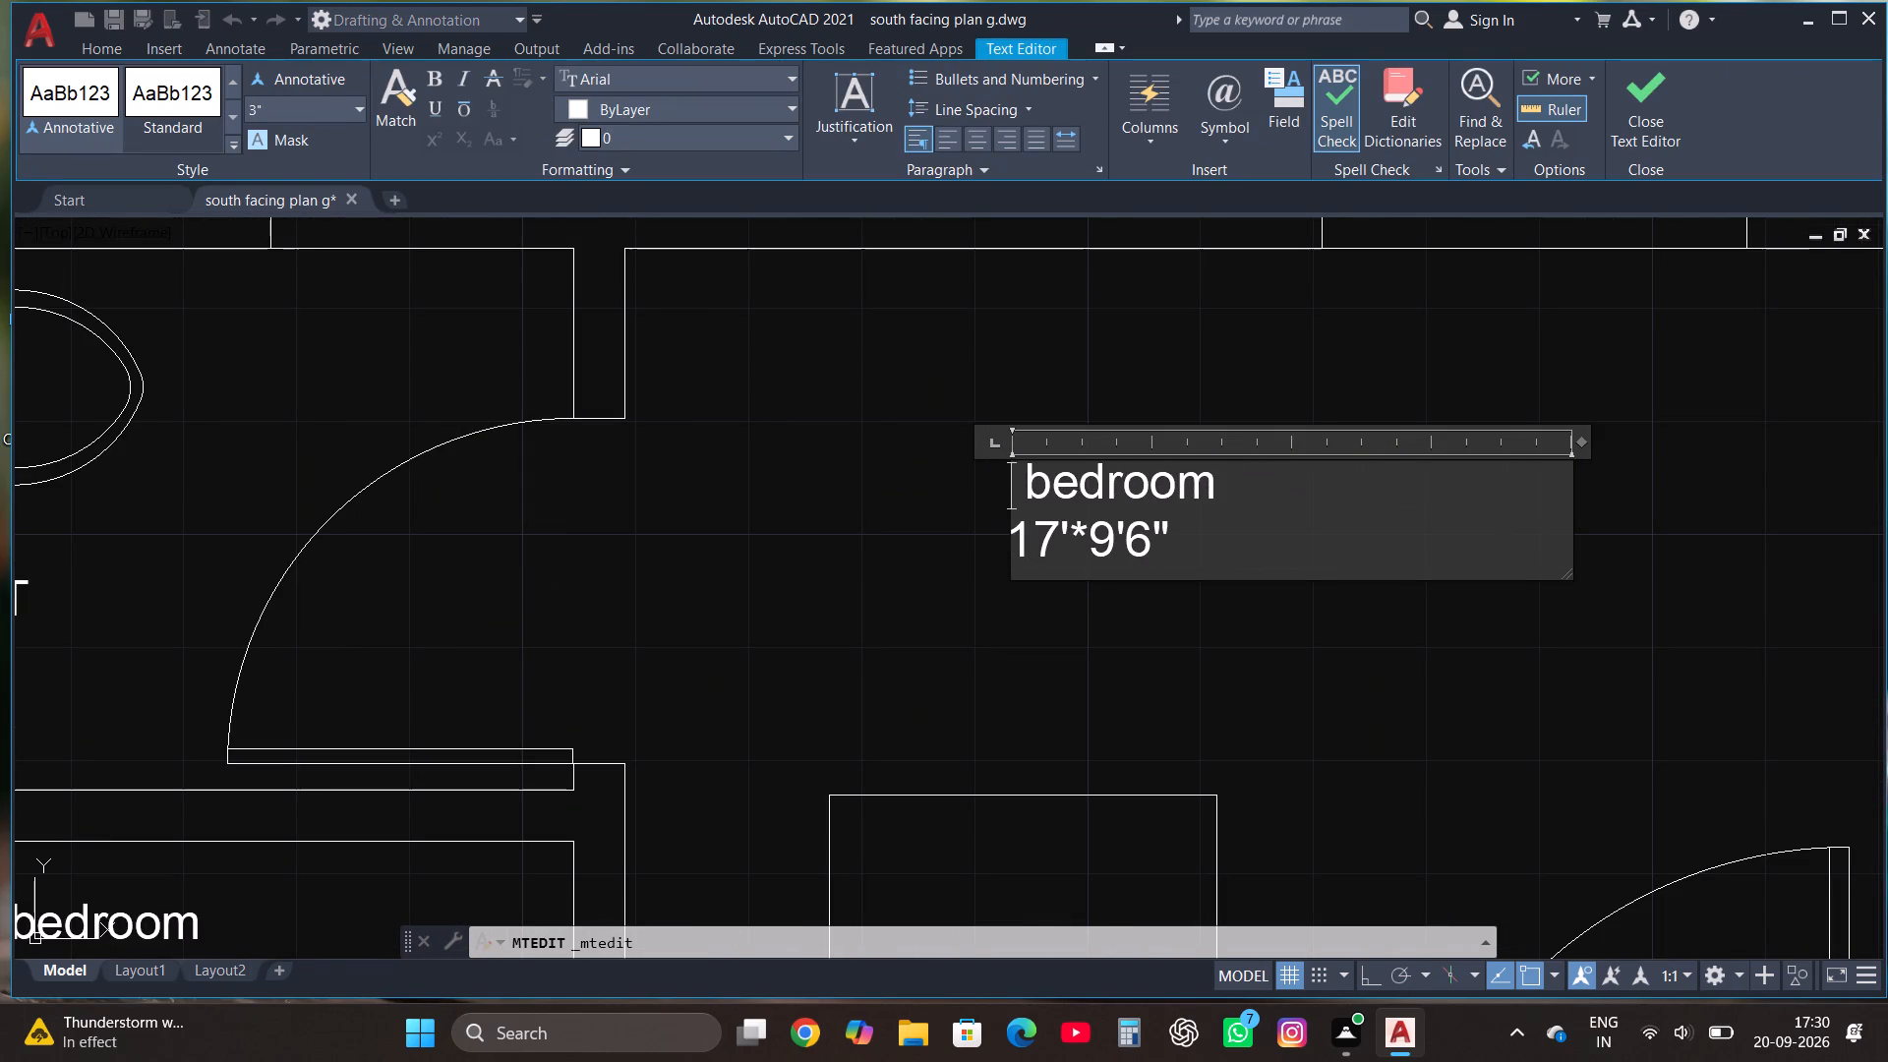
{"action": "type", "text": "KIDS"}
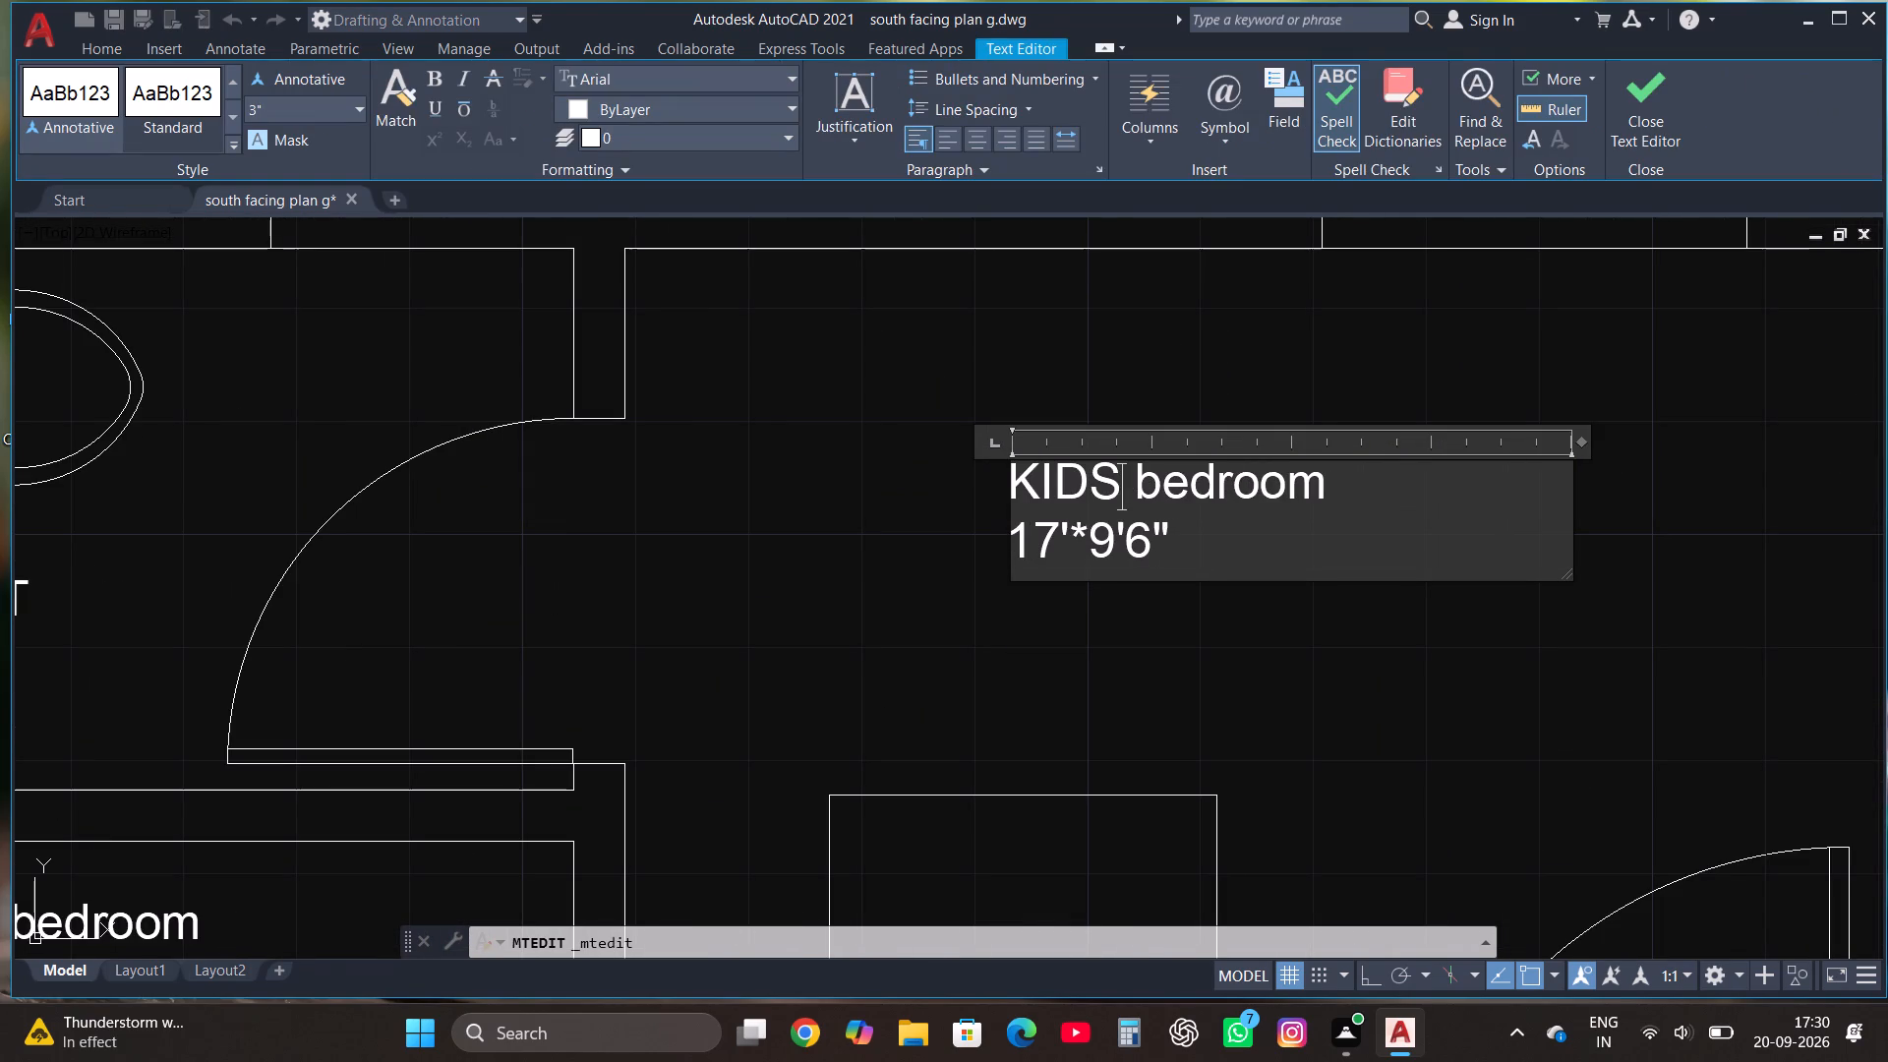
Change the size line of the KIDS bedroom label to 10'*8'.
{"action": "left_click", "coordinate": [1165, 542]}
{"action": "key", "text": "BackSpace"}
{"action": "key", "text": "BackSpace"}
{"action": "key", "text": "BackSpace"}
{"action": "key", "text": "BackSpace"}
{"action": "key", "text": "BackSpace"}
{"action": "key", "text": "BackSpace"}
{"action": "key", "text": "BackSpace"}
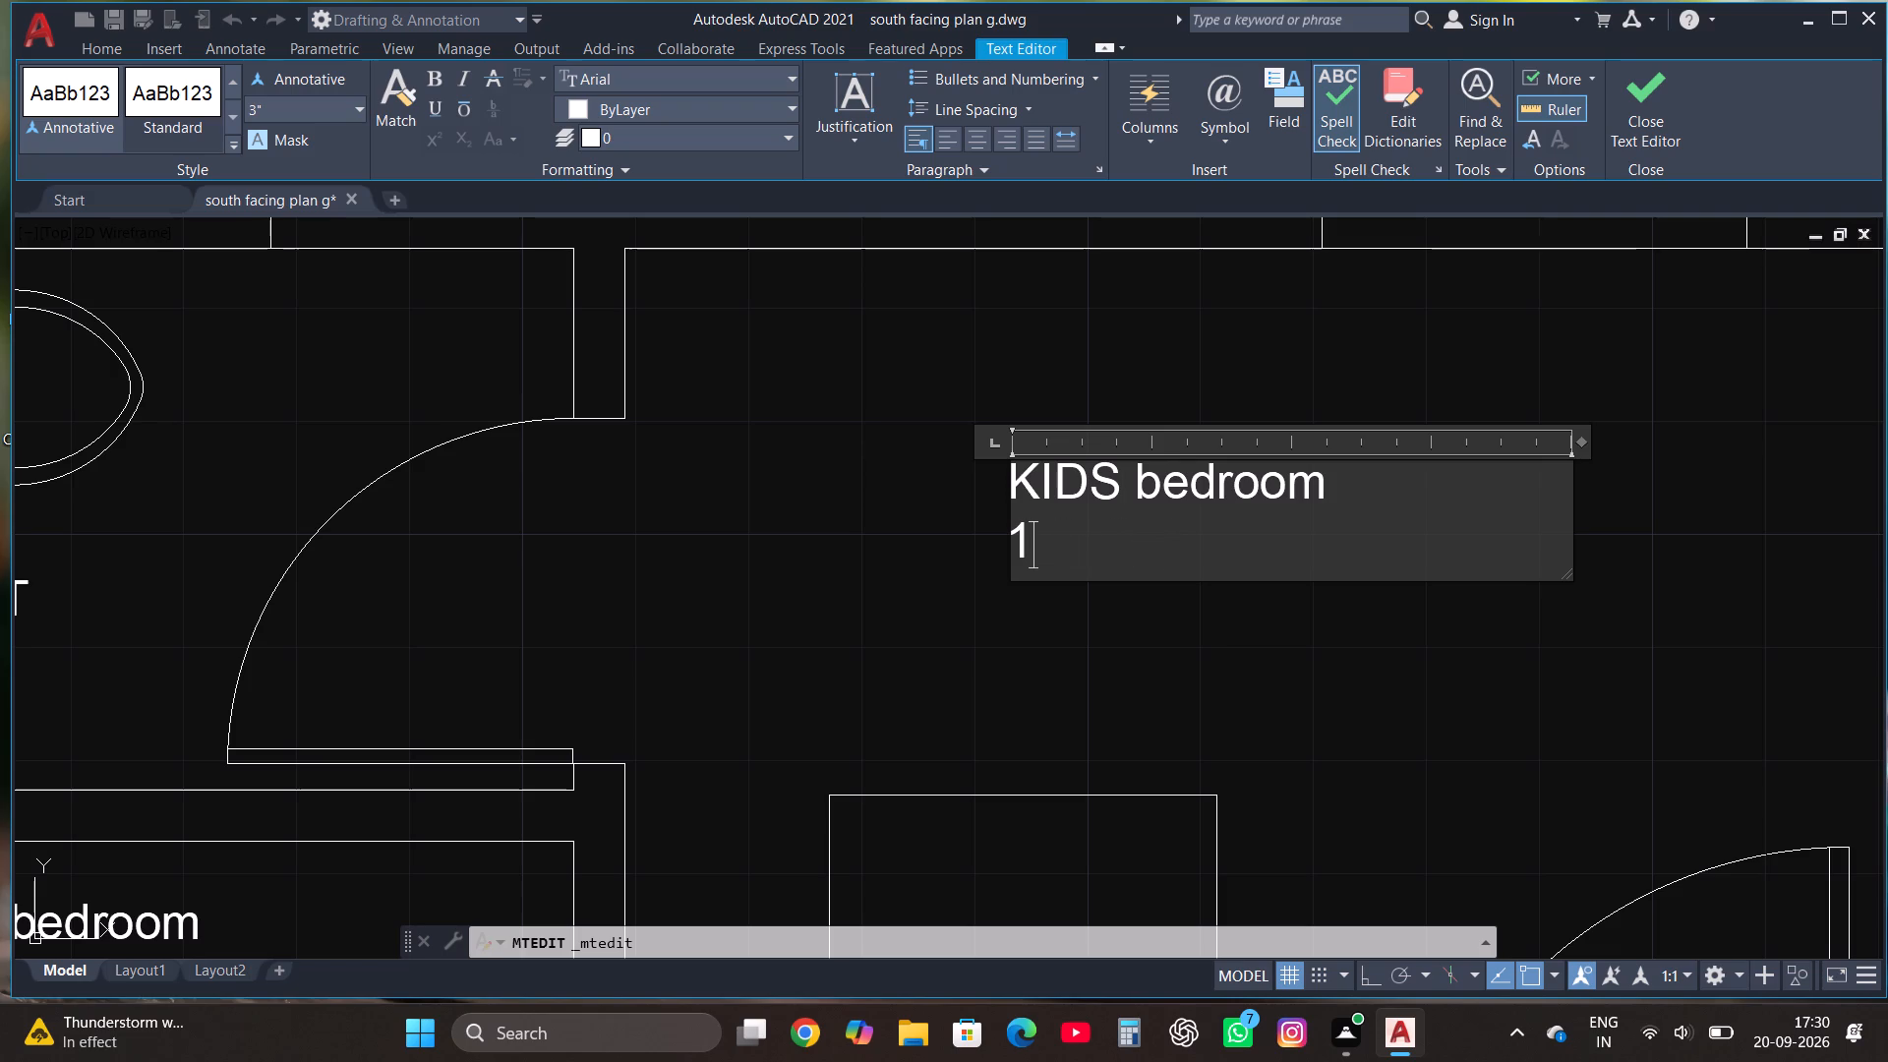
{"action": "type", "text": "0'"}
{"action": "type", "text": "*8'"}
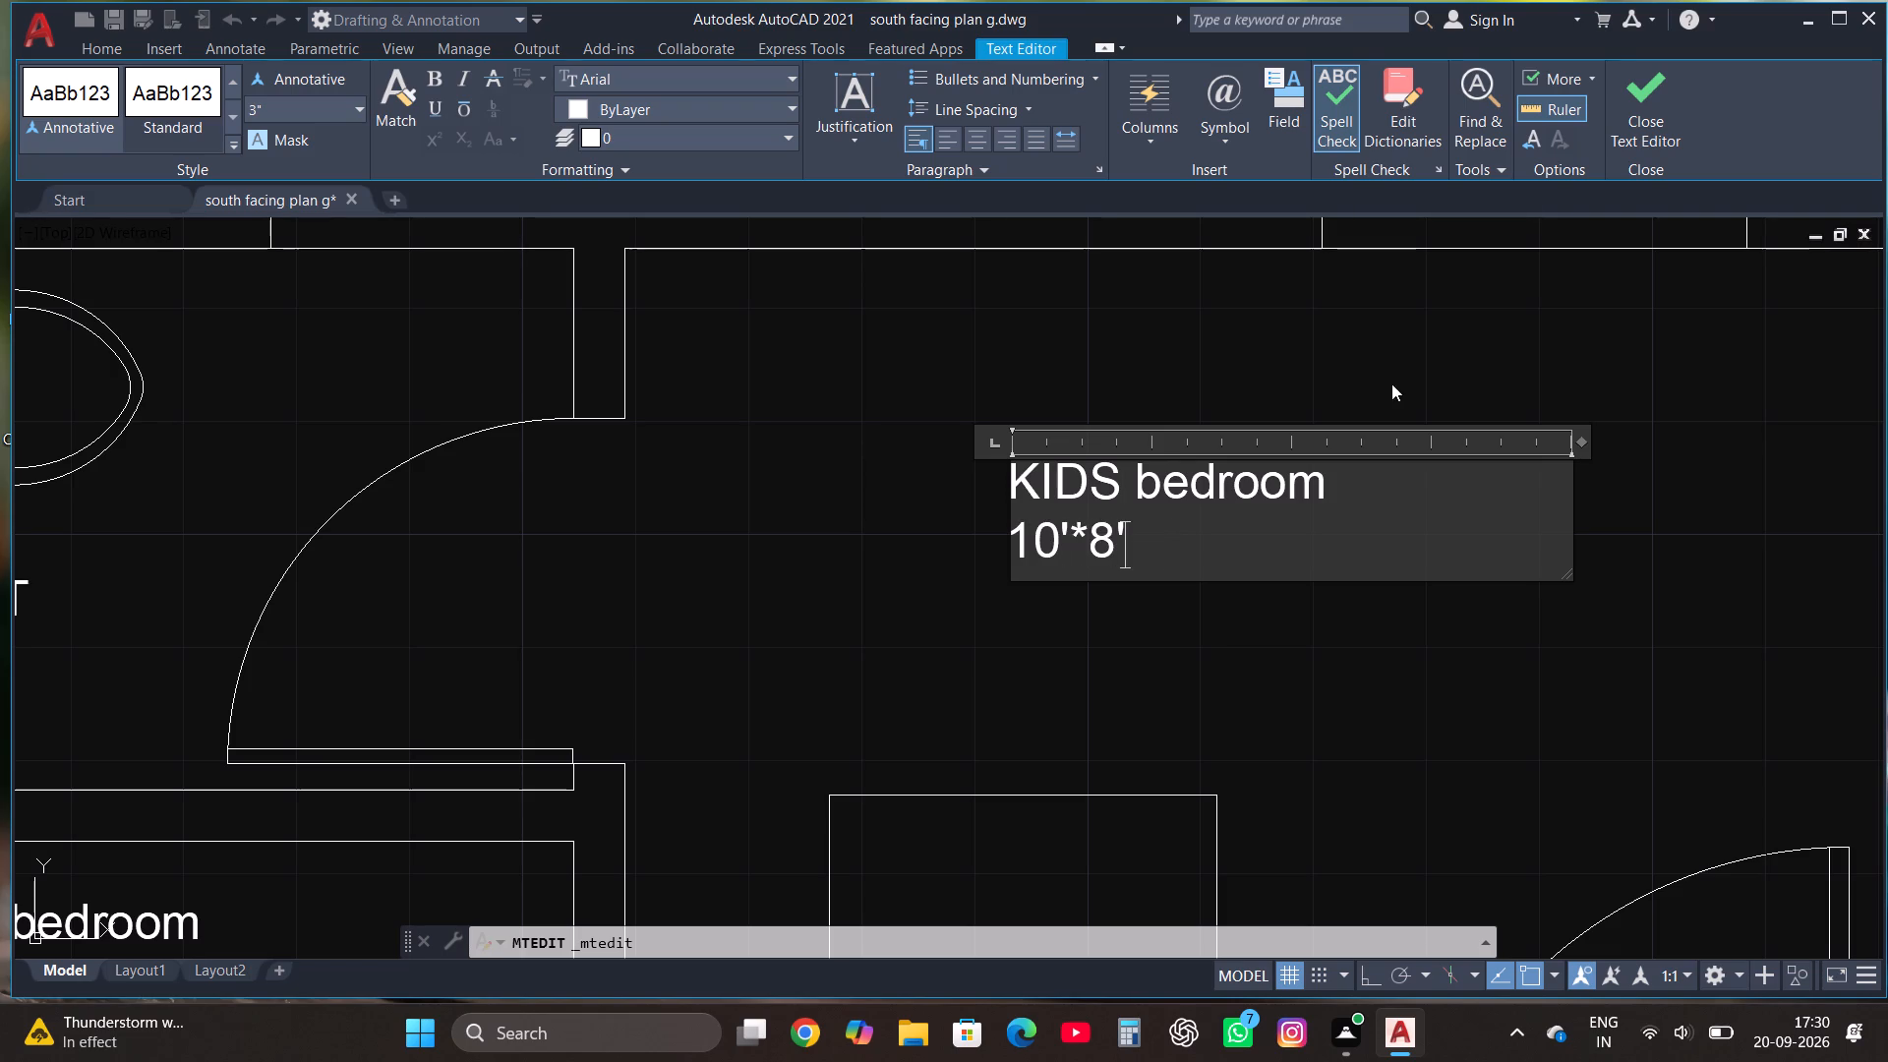
{"action": "left_click", "coordinate": [1647, 85]}
Replace the name in the copied label of the northeast room with the stove and sink with KITCHEN.
{"action": "scroll", "coordinate": [1065, 495], "scroll_direction": "down", "scroll_amount": 3}
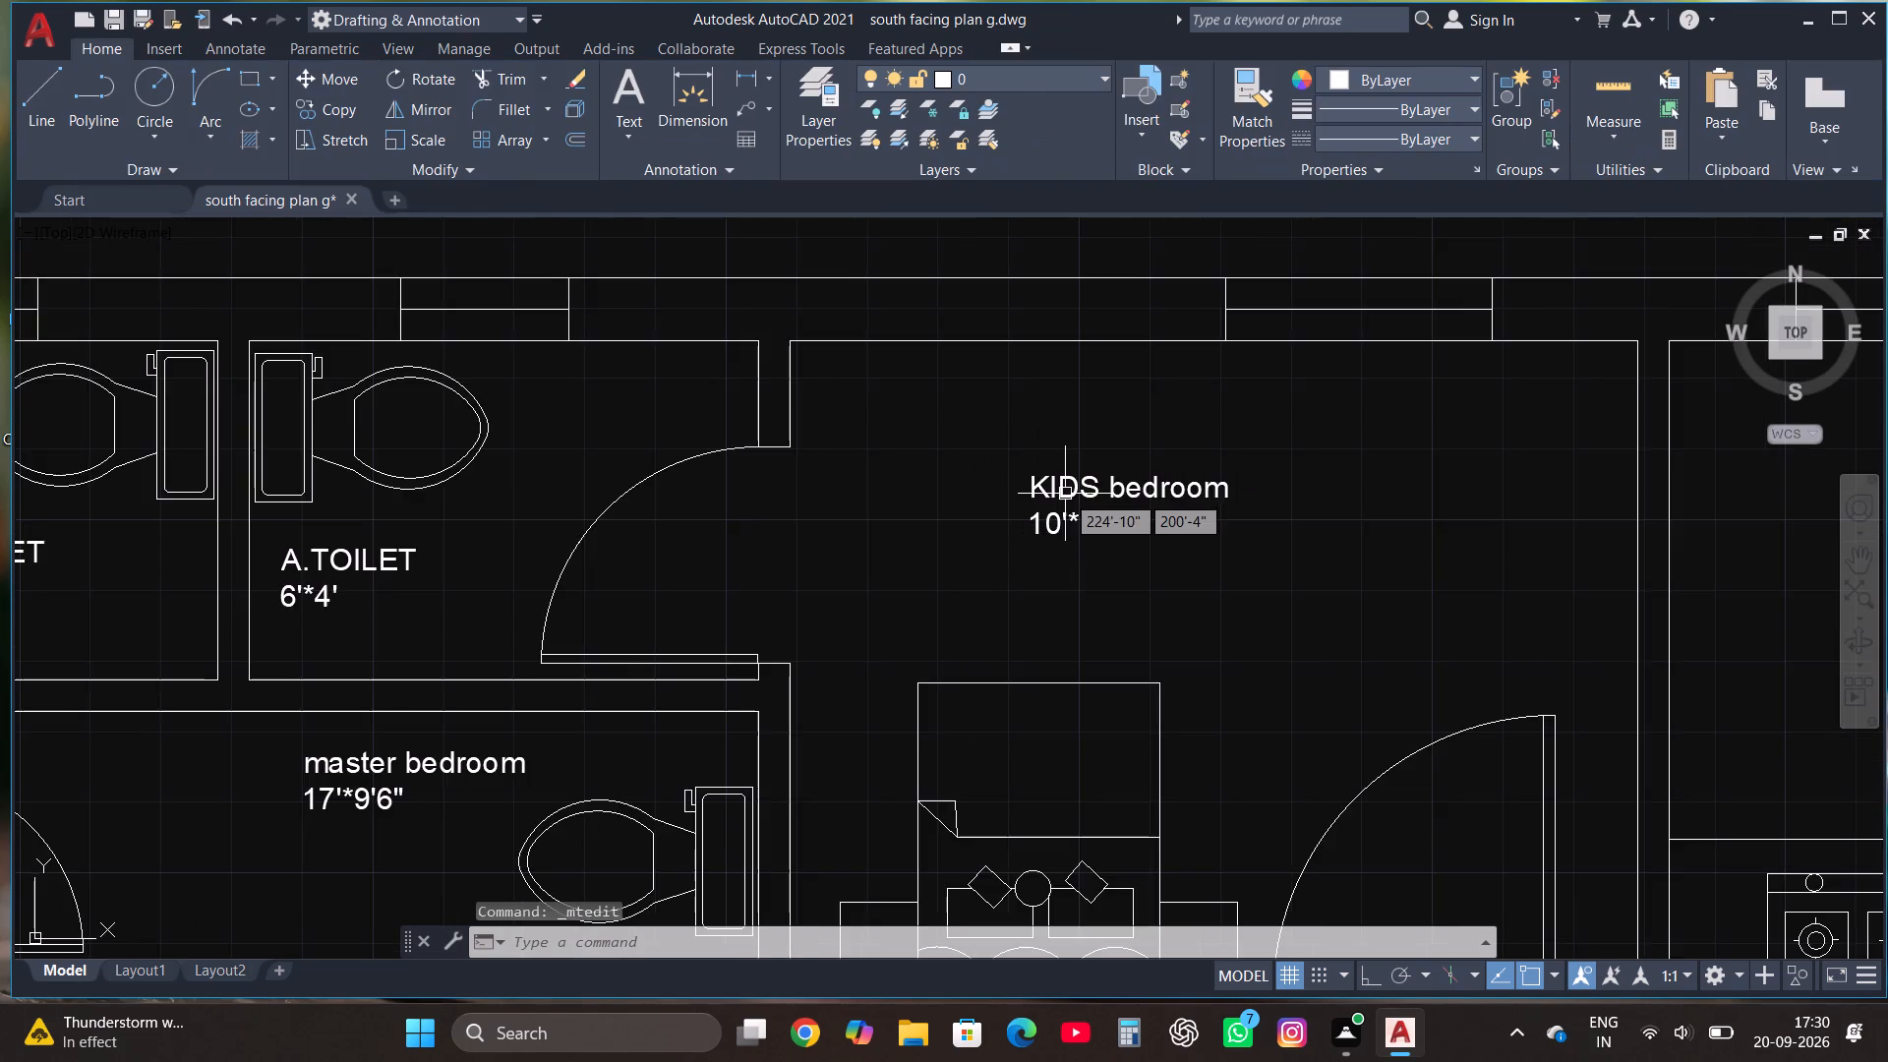
{"action": "scroll", "coordinate": [1071, 493], "scroll_direction": "down", "scroll_amount": 2}
{"action": "scroll", "coordinate": [1419, 503], "scroll_direction": "up", "scroll_amount": 3}
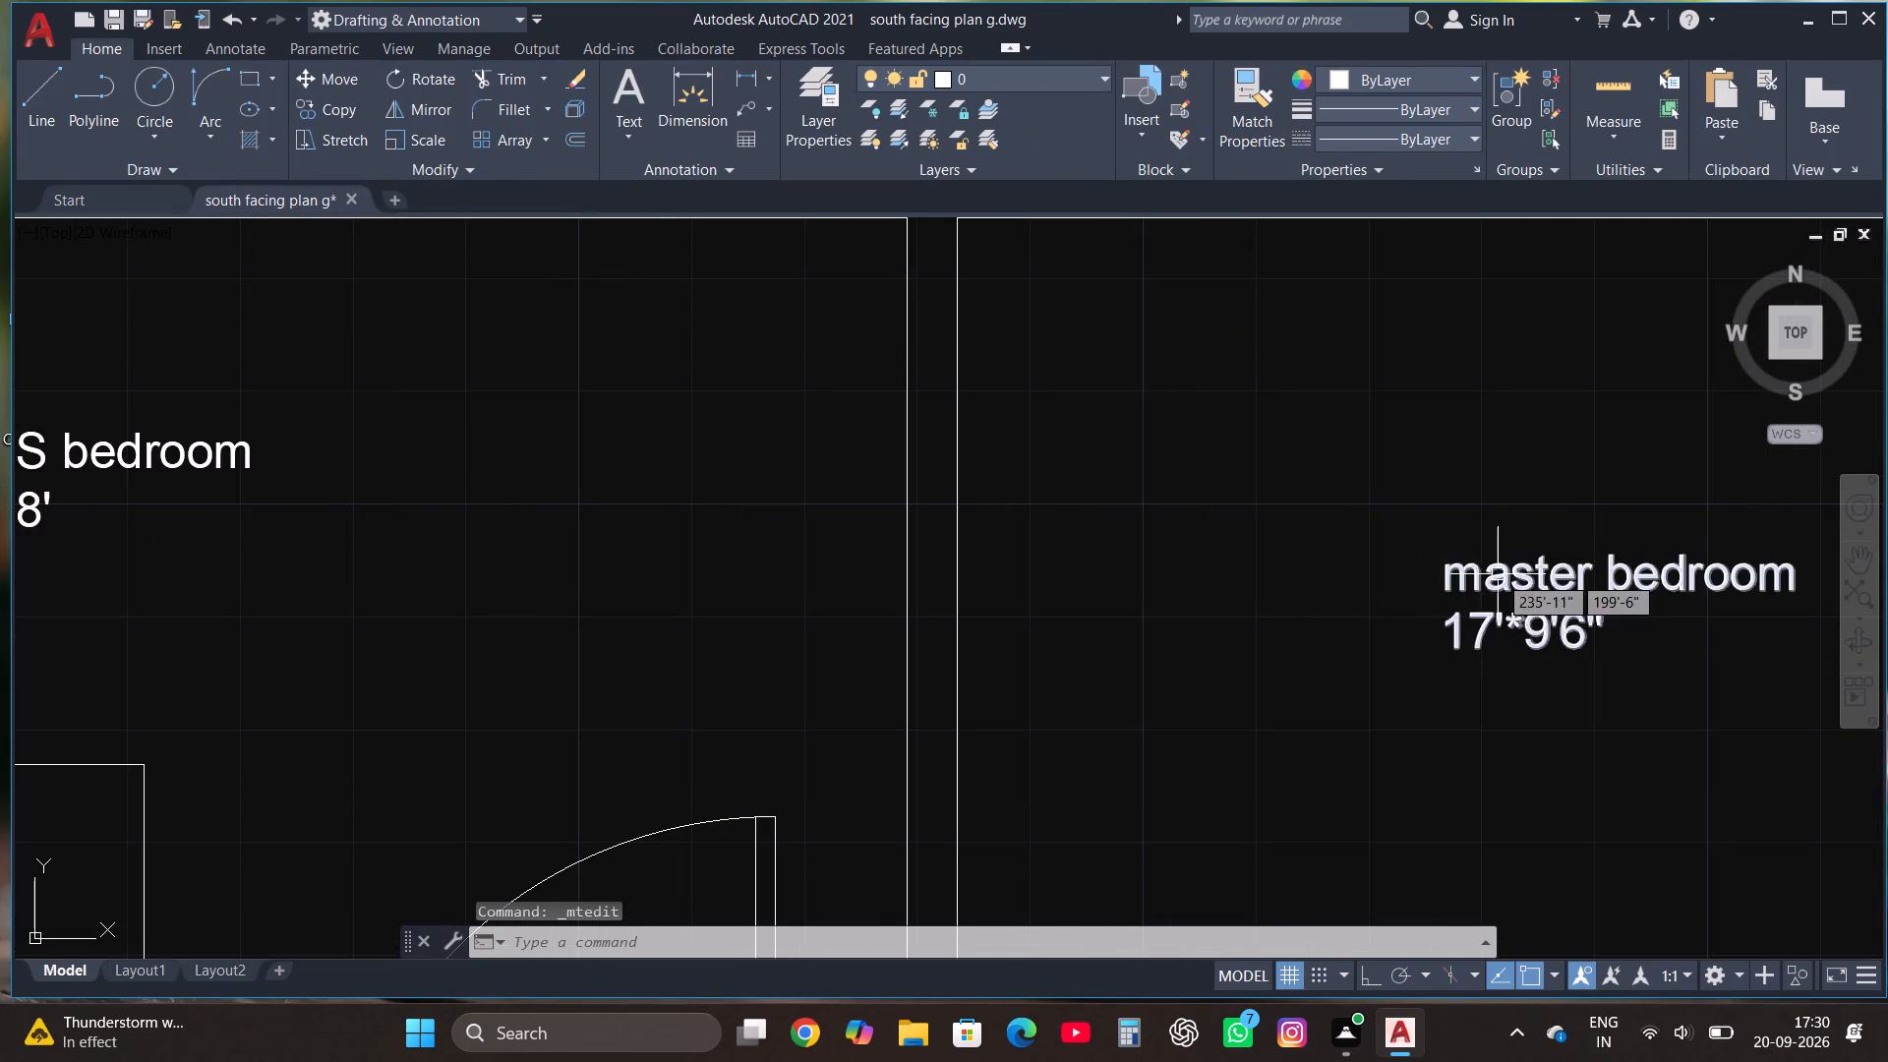
{"action": "left_click", "coordinate": [1498, 574]}
{"action": "right_click", "coordinate": [1498, 575]}
{"action": "left_click", "coordinate": [1571, 408]}
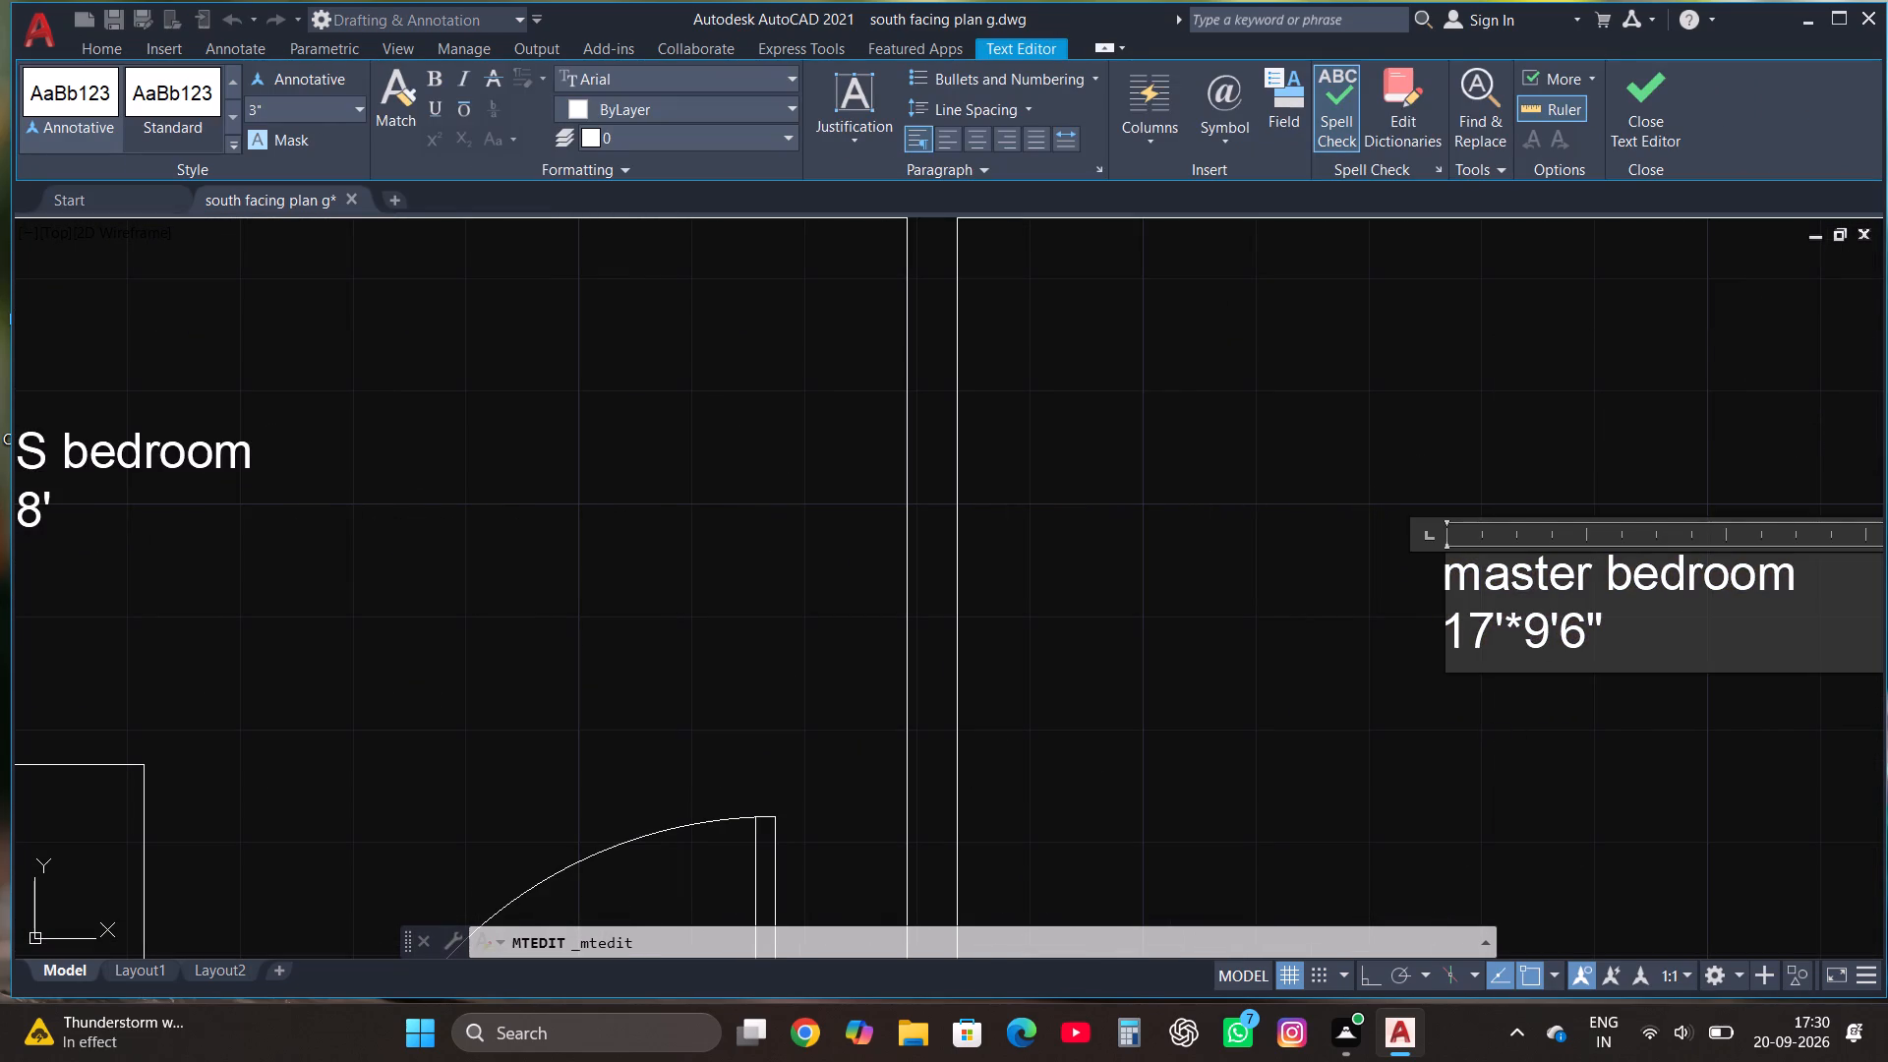
{"action": "left_click", "coordinate": [1818, 571]}
{"action": "key", "text": "BackSpace"}
{"action": "key", "text": "BackSpace"}
{"action": "key", "text": "BackSpace"}
{"action": "key", "text": "BackSpace"}
{"action": "key", "text": "BackSpace"}
{"action": "key", "text": "BackSpace"}
{"action": "key", "text": "BackSpace"}
{"action": "key", "text": "BackSpace"}
{"action": "key", "text": "BackSpace"}
{"action": "key", "text": "BackSpace"}
{"action": "key", "text": "BackSpace"}
{"action": "key", "text": "BackSpace"}
{"action": "key", "text": "BackSpace"}
{"action": "key", "text": "BackSpace"}
{"action": "key", "text": "BackSpace"}
{"action": "key", "text": "BackSpace"}
{"action": "key", "text": "BackSpace"}
{"action": "key", "text": "BackSpace"}
{"action": "key", "text": "BackSpace"}
{"action": "key", "text": "BackSpace"}
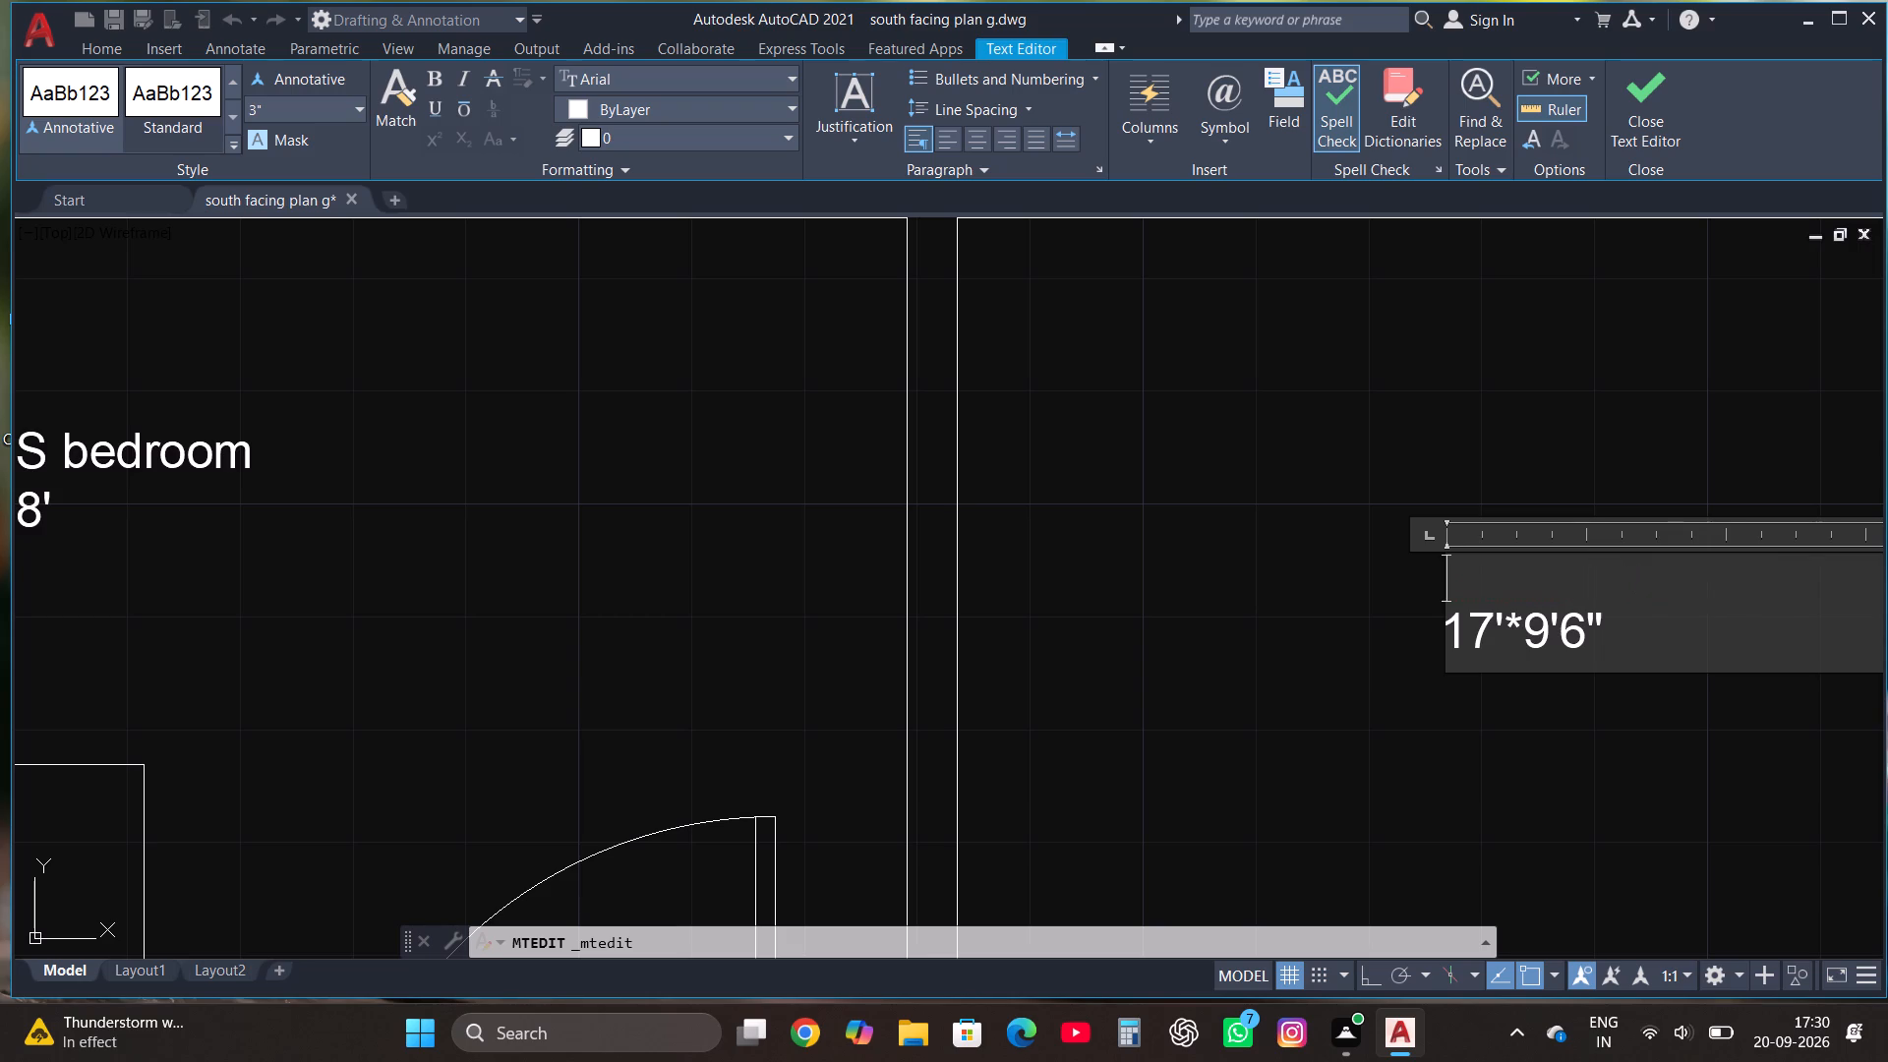
{"action": "type", "text": "KITCHEN"}
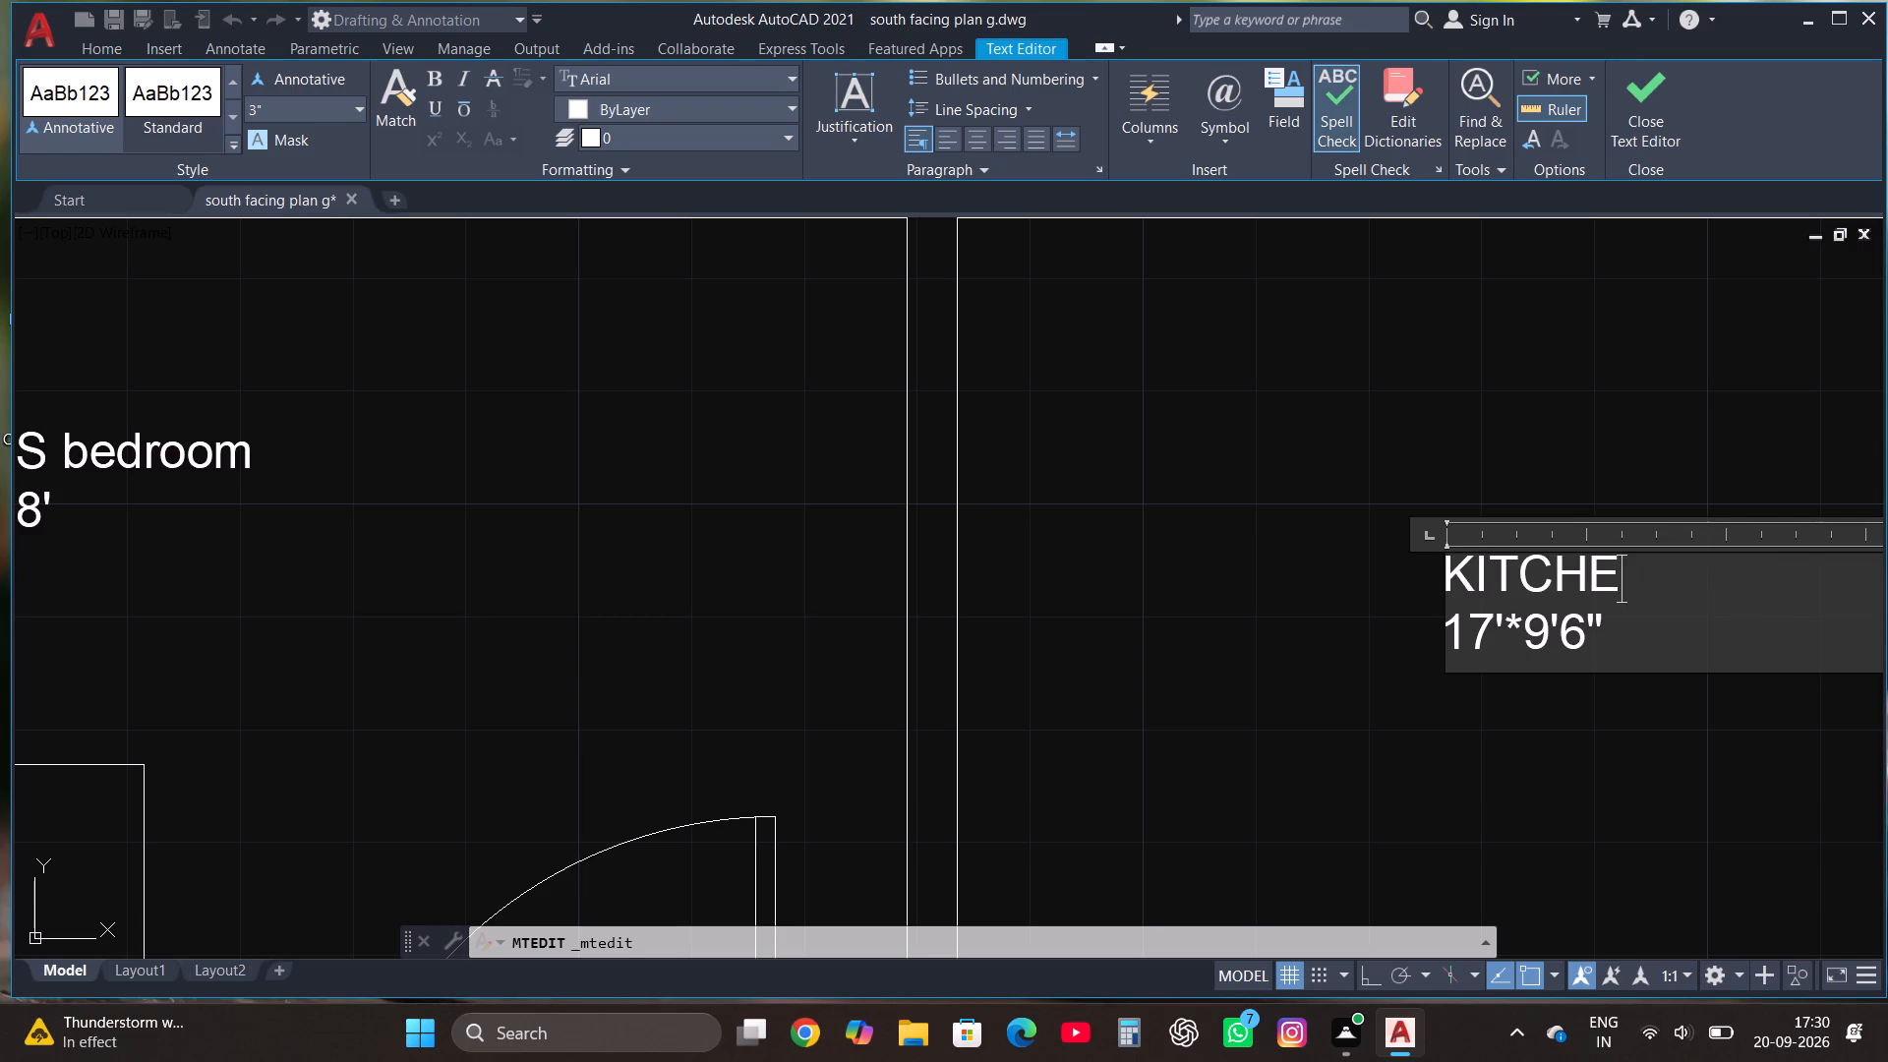
Change the size line of the KITCHEN label to 10'*8'.
{"action": "left_click", "coordinate": [1679, 657]}
{"action": "key", "text": "BackSpace"}
{"action": "key", "text": "BackSpace"}
{"action": "key", "text": "BackSpace"}
{"action": "key", "text": "BackSpace"}
{"action": "key", "text": "BackSpace"}
{"action": "key", "text": "BackSpace"}
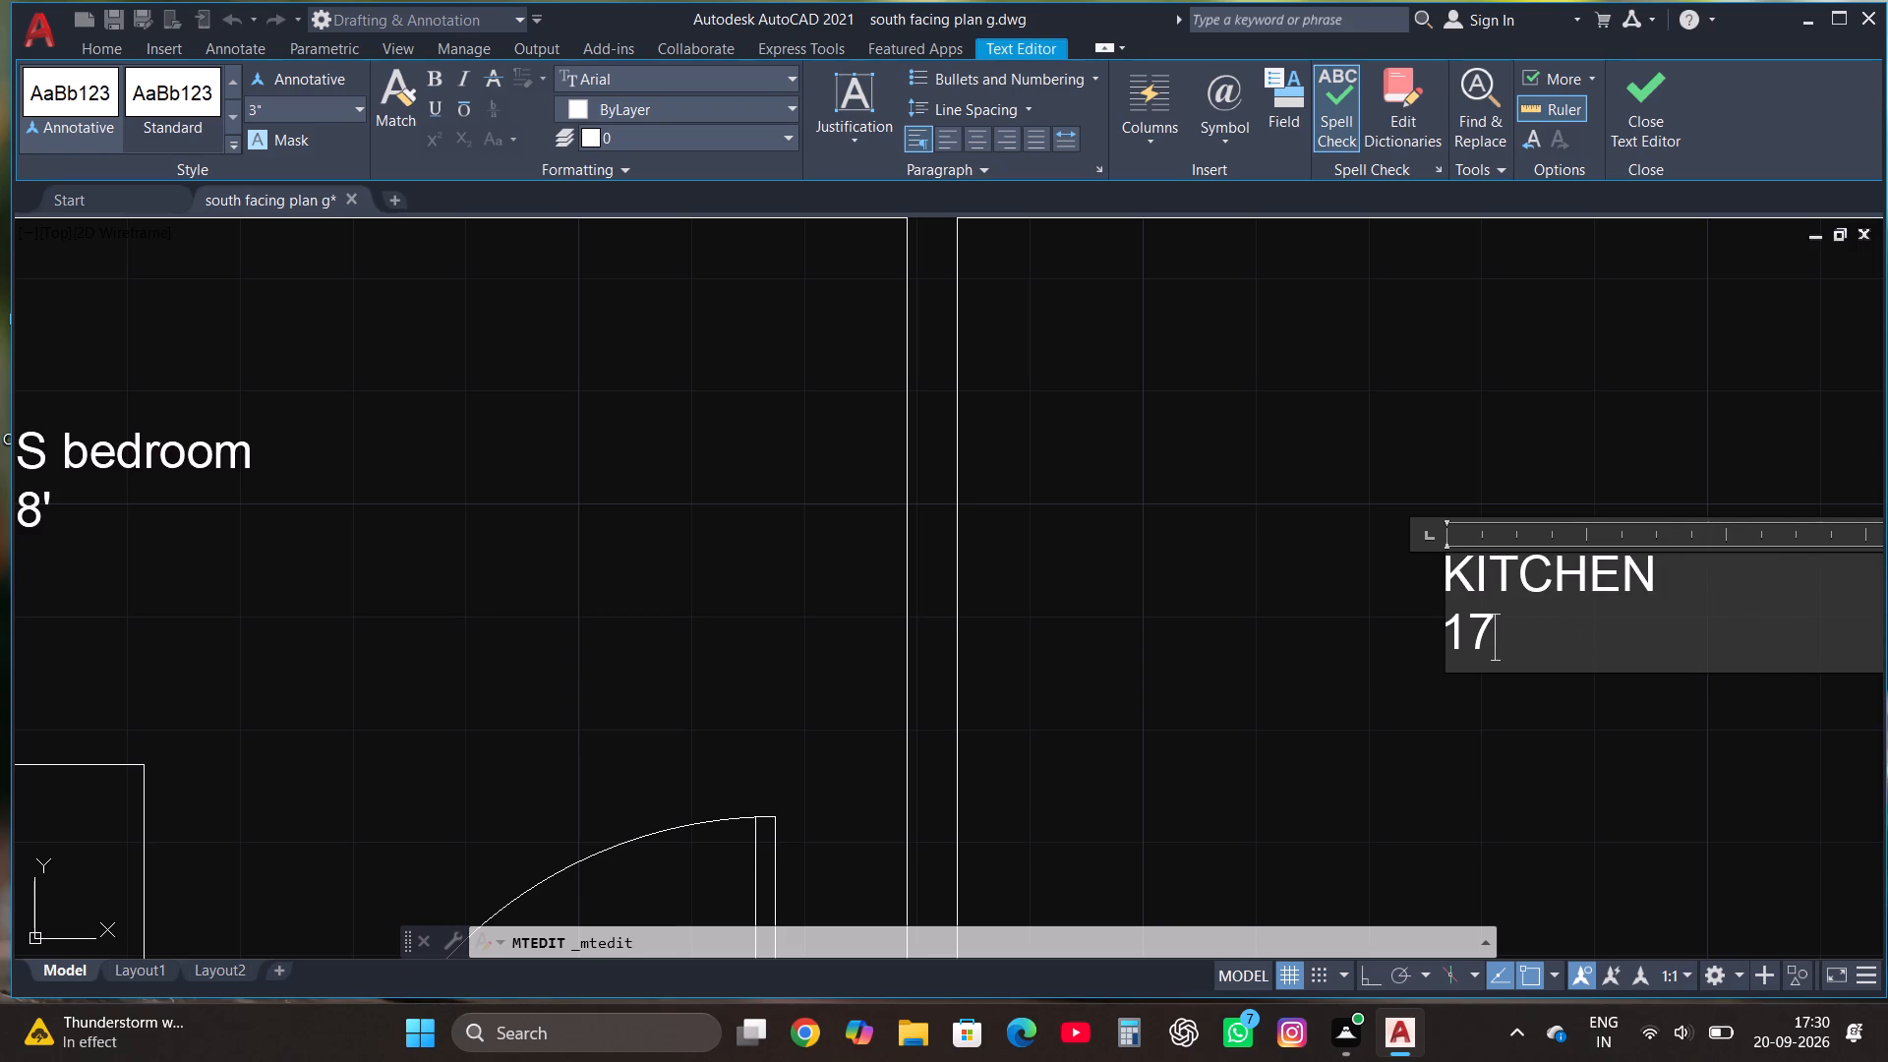
{"action": "key", "text": "BackSpace"}
{"action": "type", "text": "0'"}
{"action": "type", "text": "*8'"}
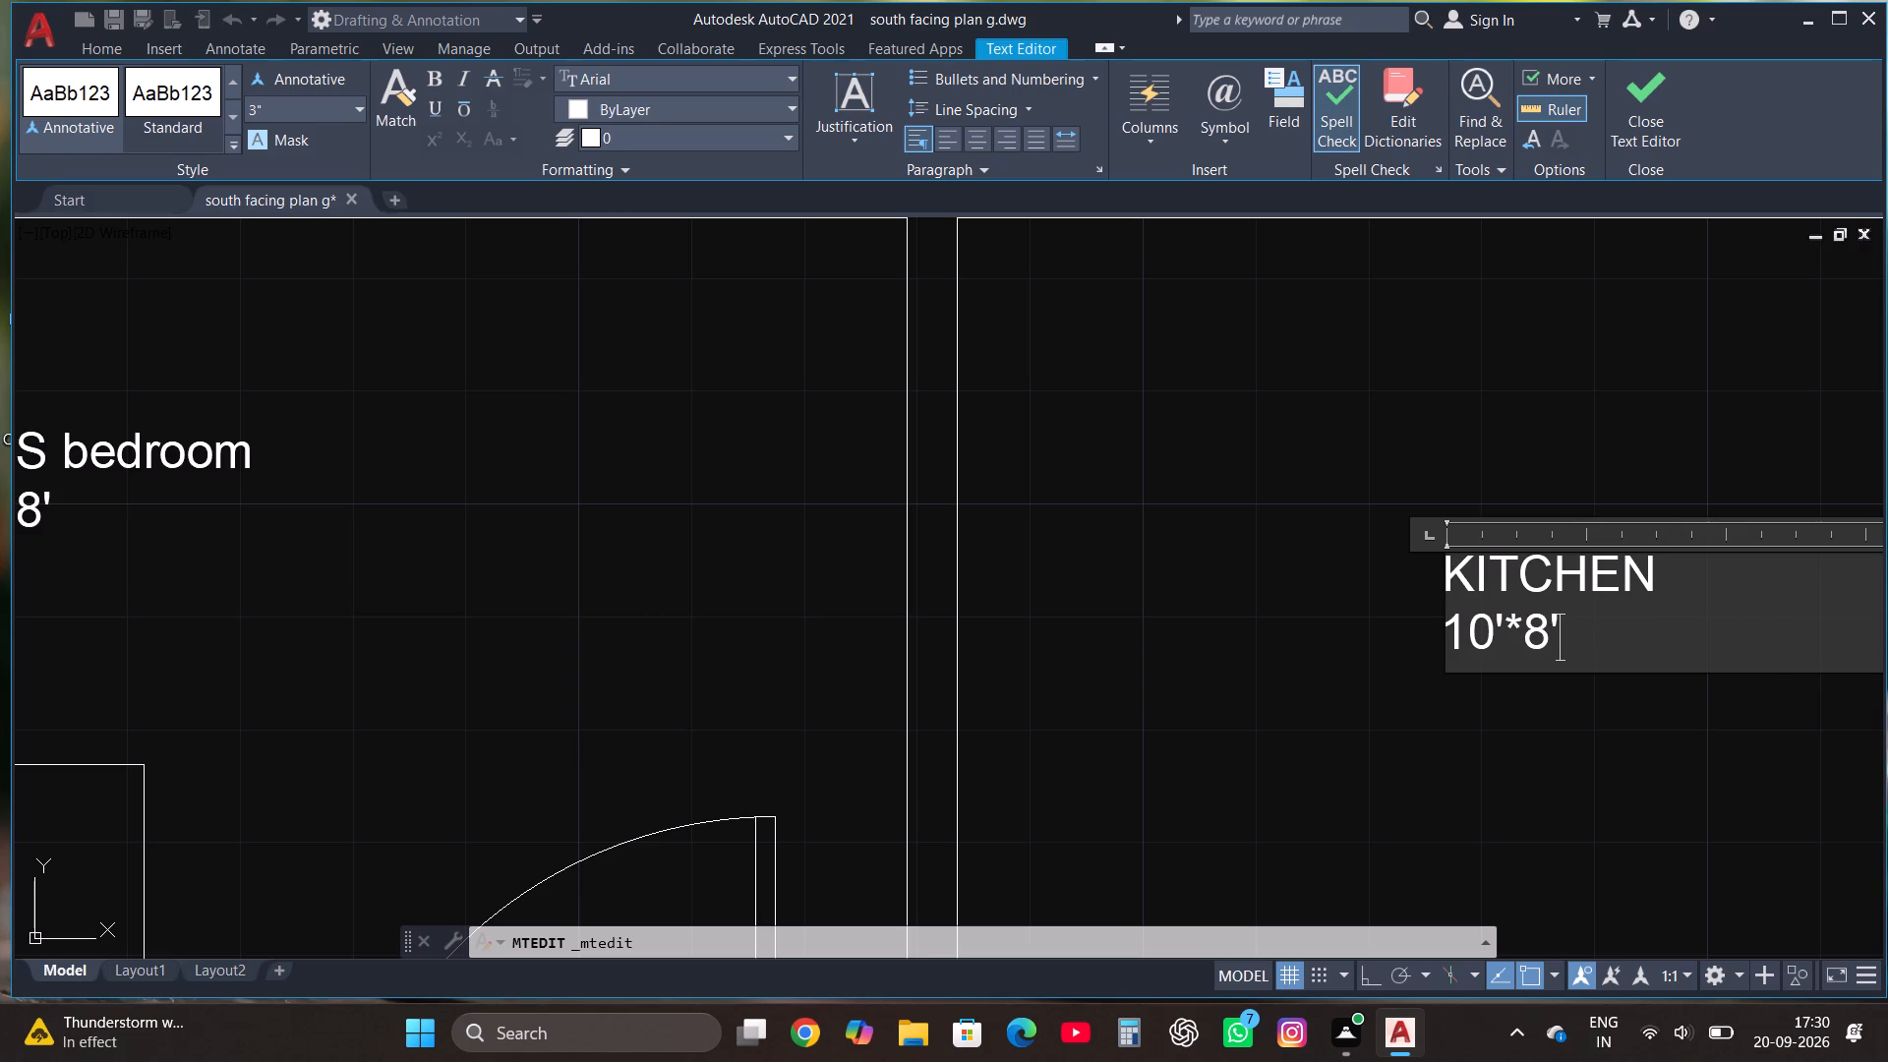
{"action": "left_click", "coordinate": [1633, 102]}
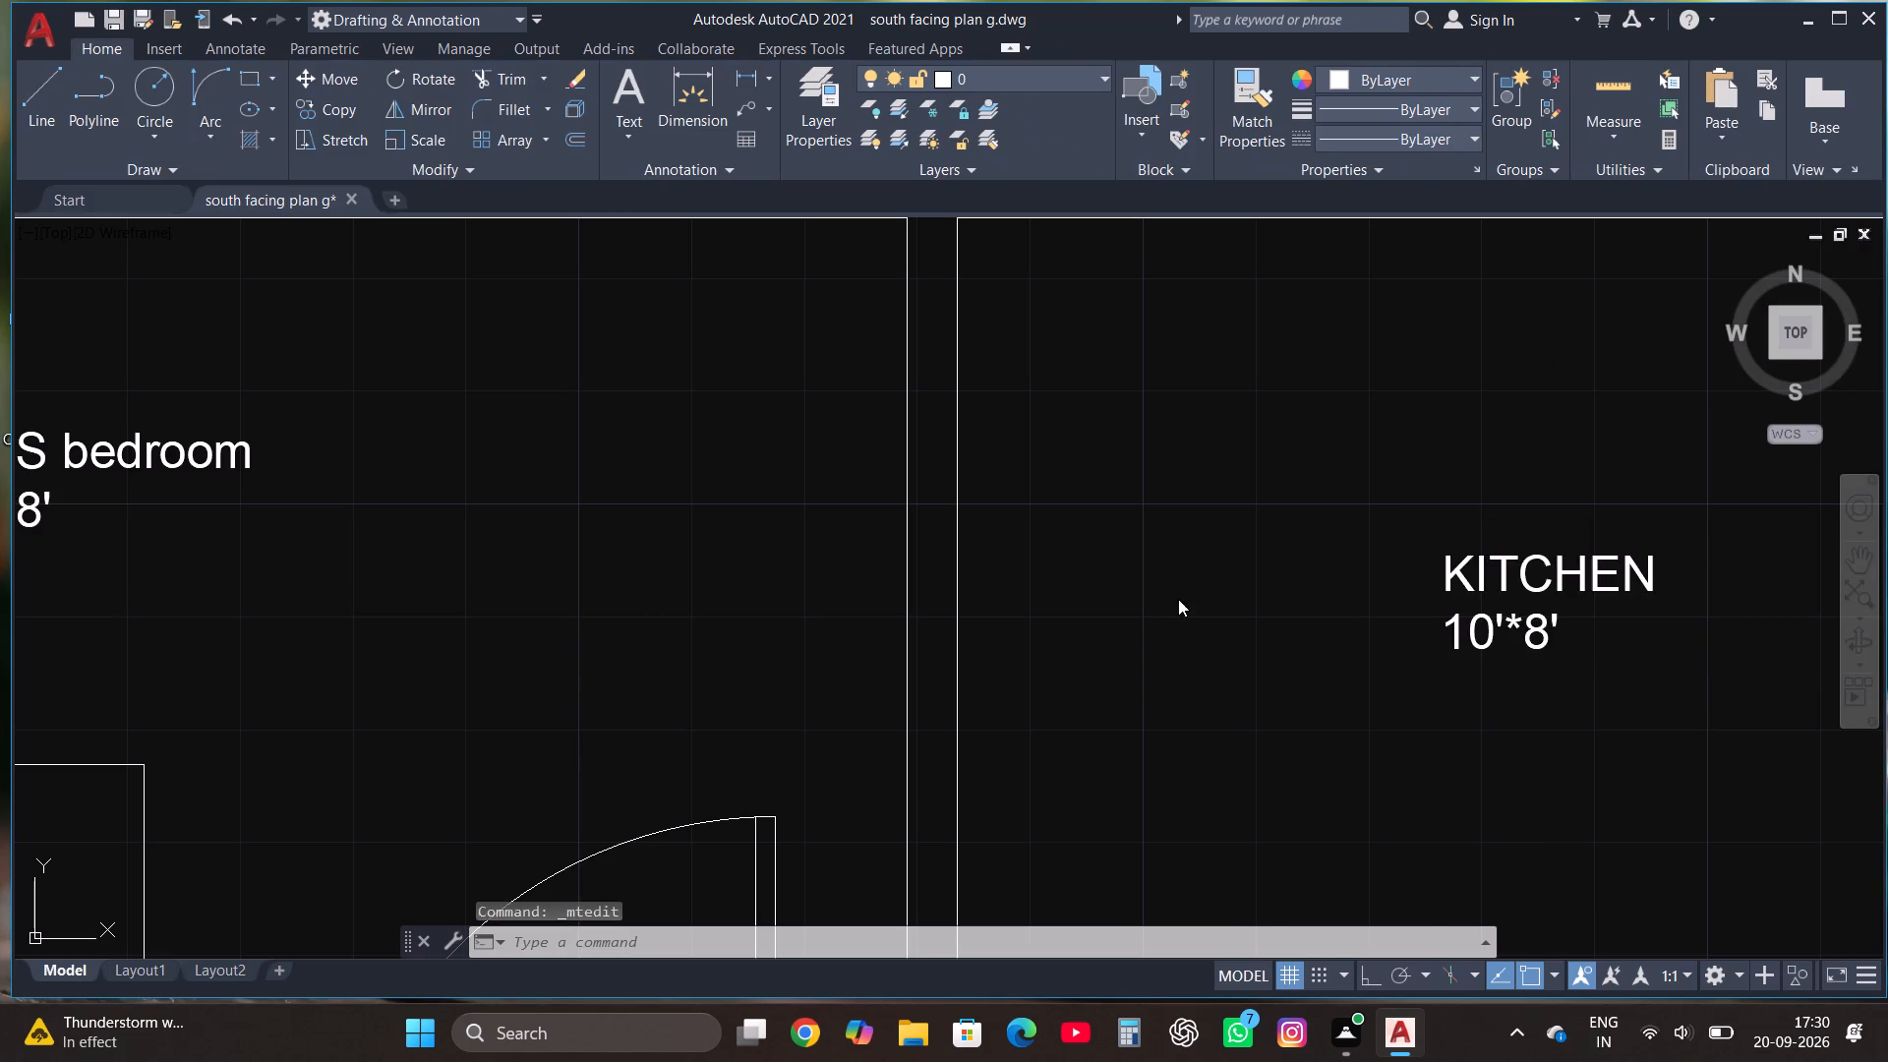
Replace the name in the copied label on the six-chair table with DINING.
{"action": "scroll", "coordinate": [1167, 582], "scroll_direction": "down", "scroll_amount": 4}
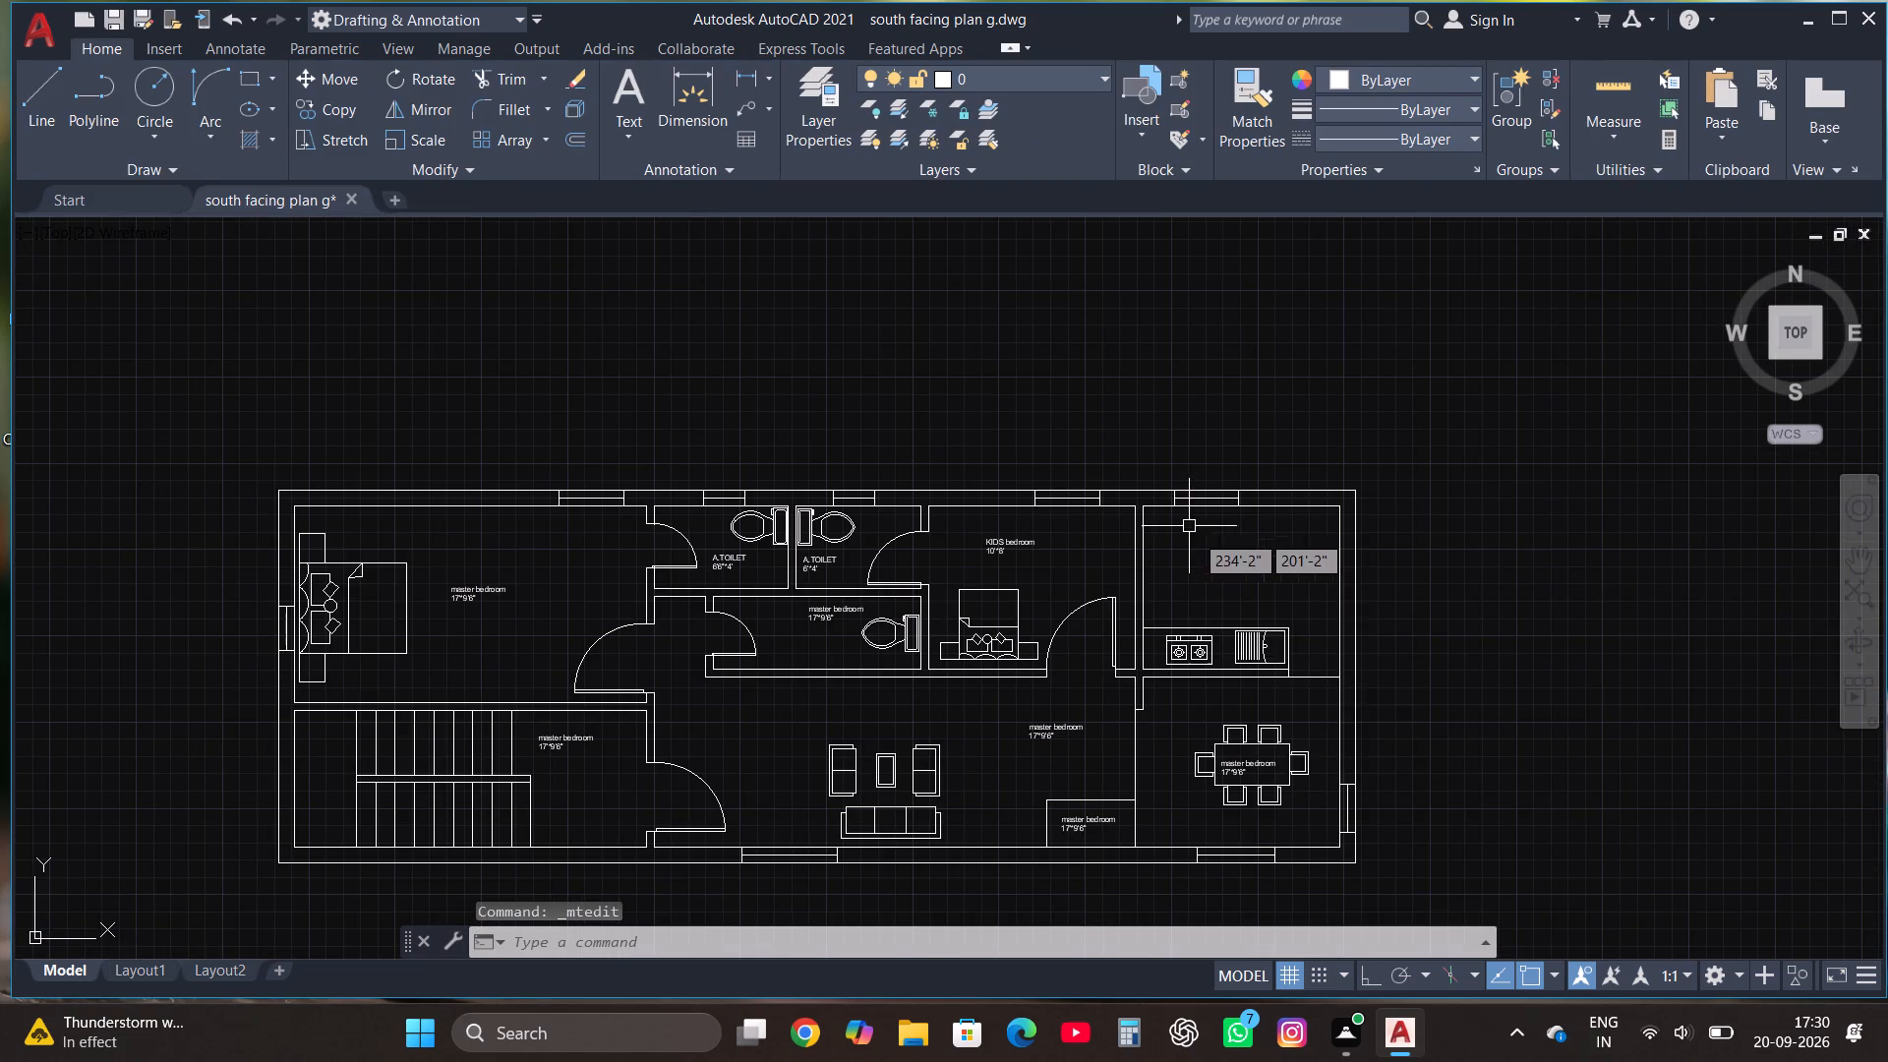
{"action": "scroll", "coordinate": [1278, 773], "scroll_direction": "up", "scroll_amount": 3}
{"action": "left_click", "coordinate": [1164, 735]}
{"action": "right_click", "coordinate": [1164, 735]}
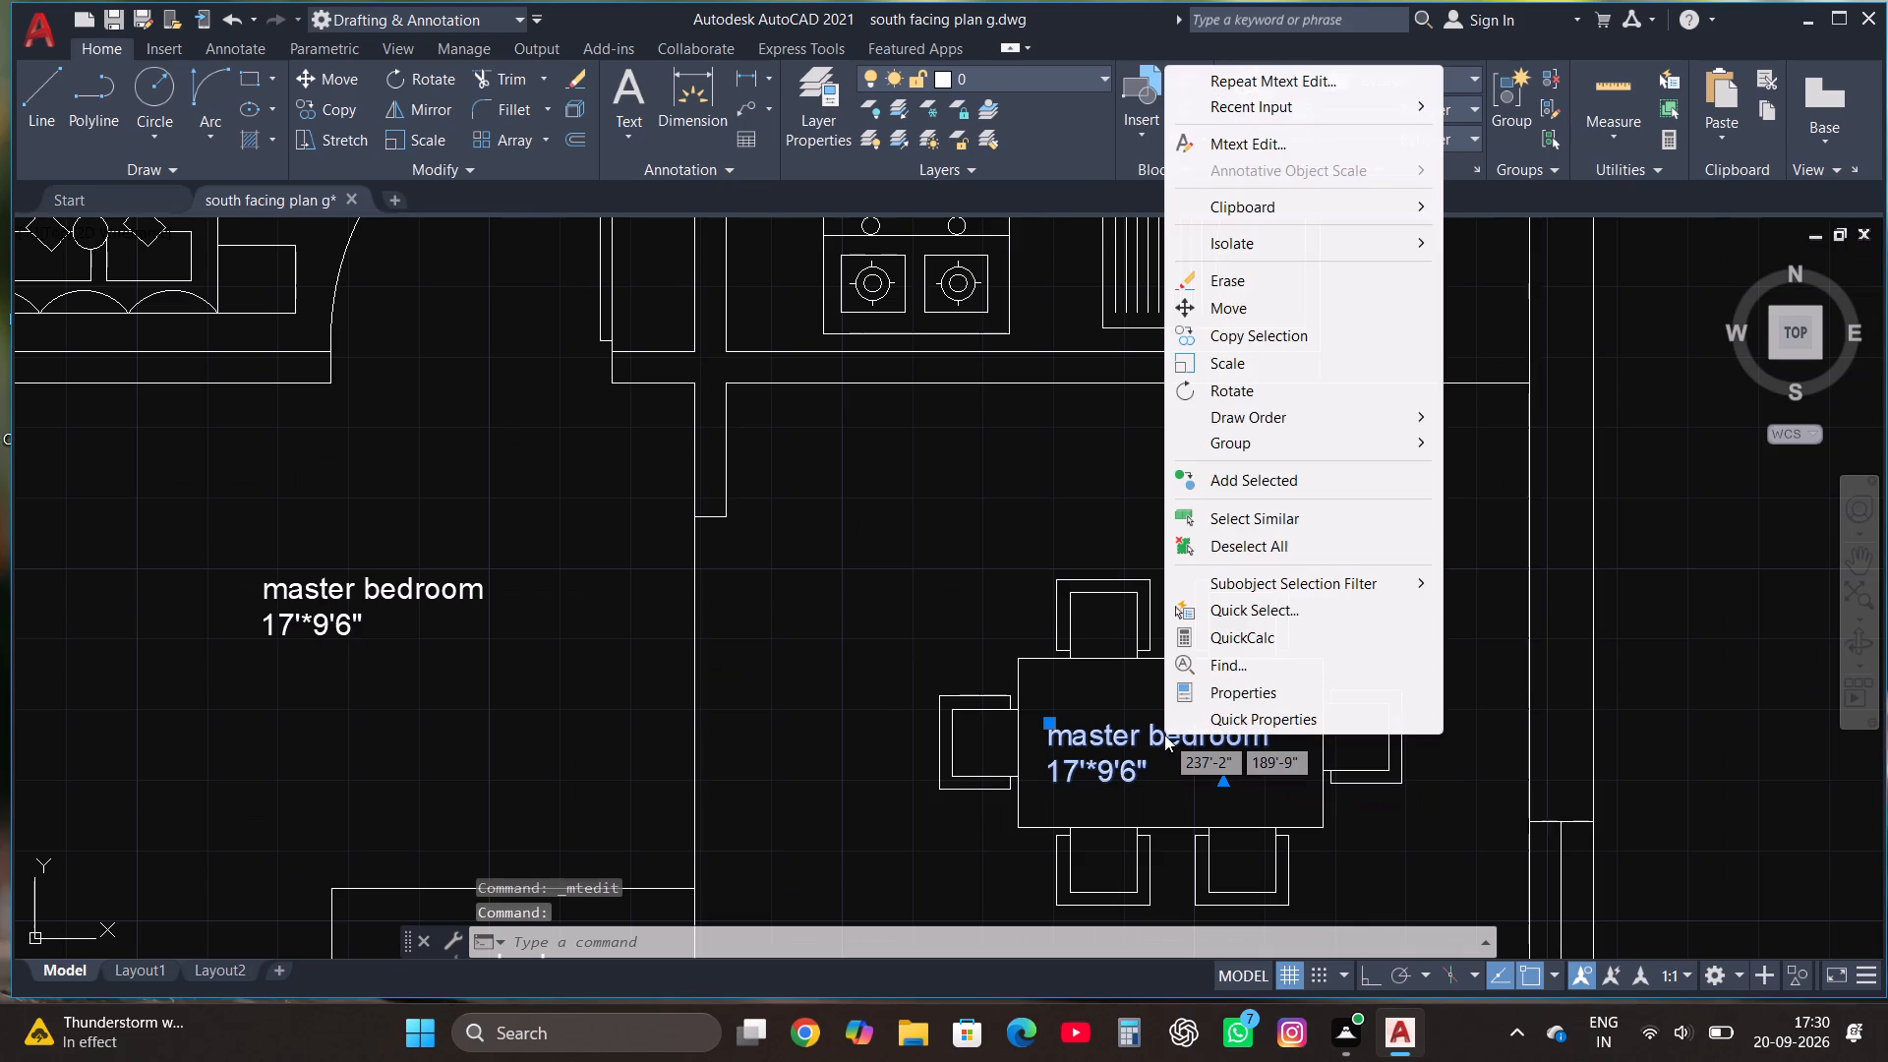
{"action": "left_click", "coordinate": [1286, 141]}
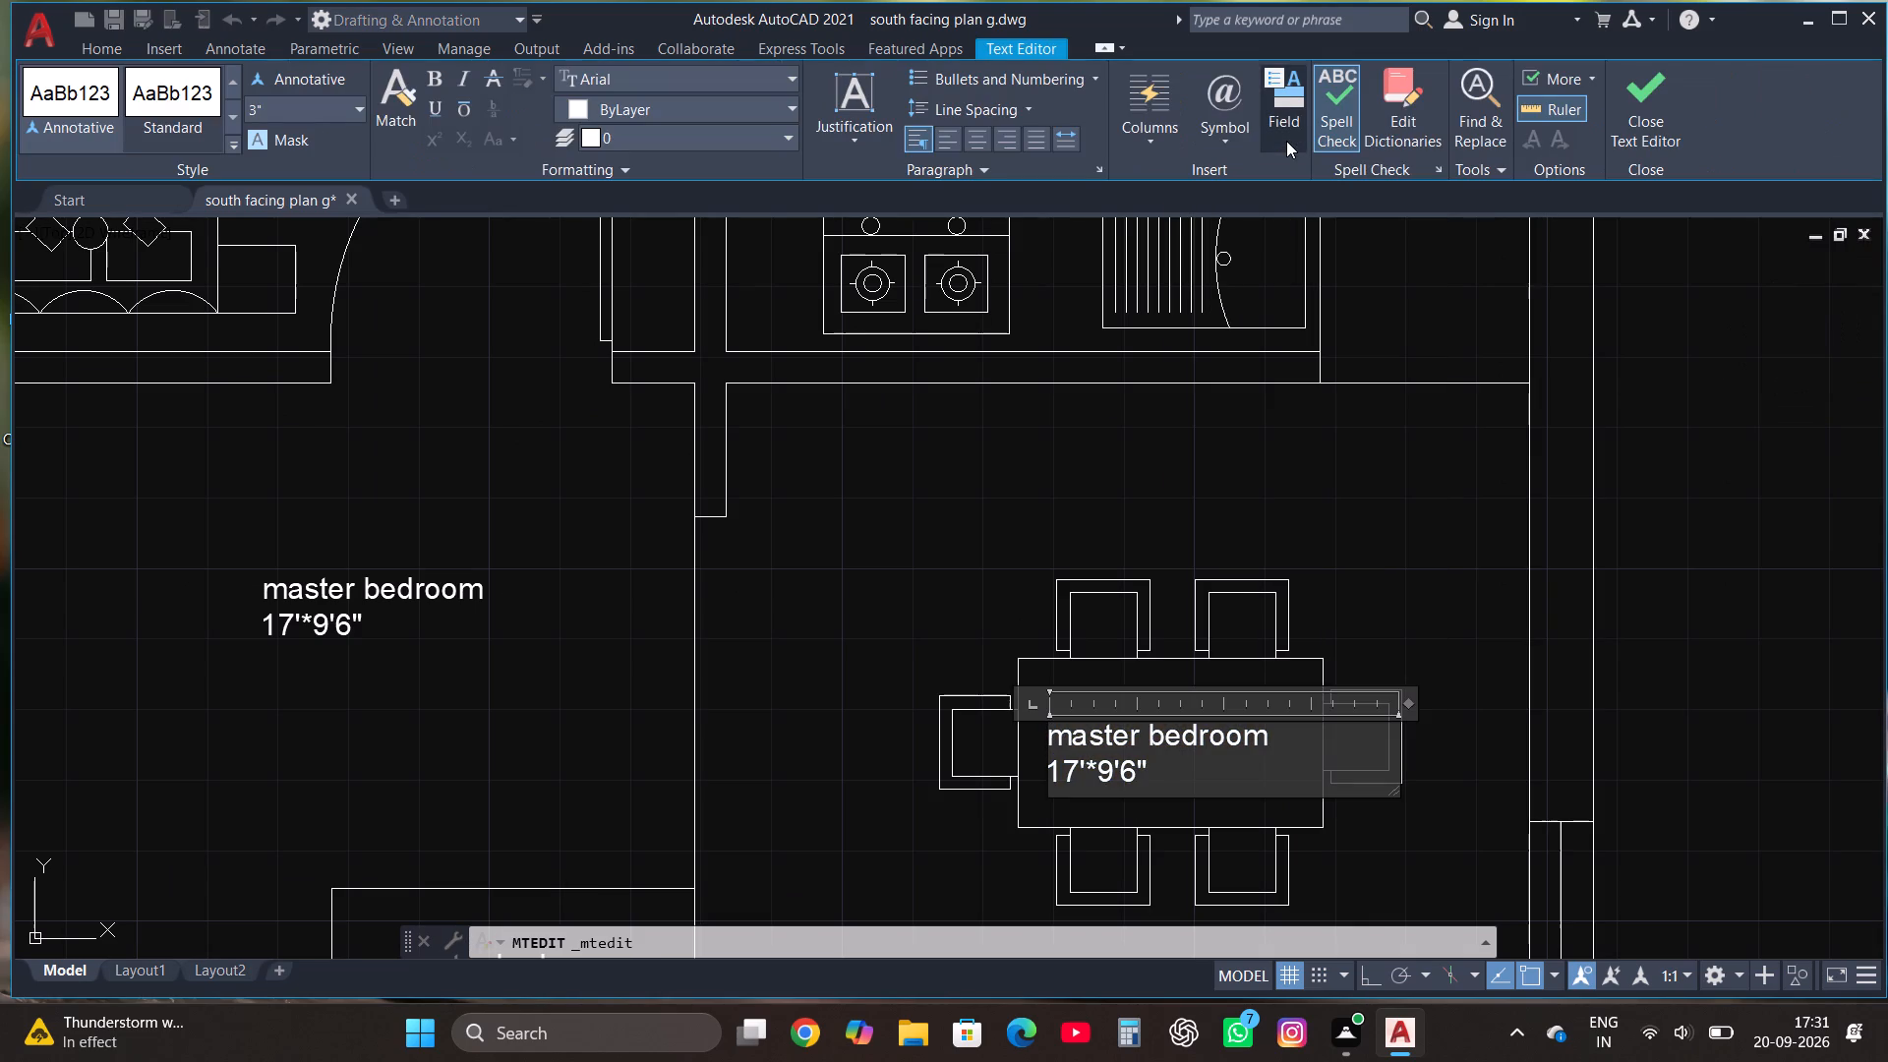
{"action": "left_click", "coordinate": [1285, 734]}
{"action": "key", "text": "BackSpace"}
{"action": "key", "text": "BackSpace"}
{"action": "key", "text": "BackSpace"}
{"action": "key", "text": "BackSpace"}
{"action": "key", "text": "BackSpace"}
{"action": "key", "text": "BackSpace"}
{"action": "key", "text": "BackSpace"}
{"action": "key", "text": "BackSpace"}
{"action": "key", "text": "BackSpace"}
{"action": "key", "text": "BackSpace"}
{"action": "key", "text": "BackSpace"}
{"action": "key", "text": "BackSpace"}
{"action": "key", "text": "BackSpace"}
{"action": "key", "text": "BackSpace"}
{"action": "key", "text": "BackSpace"}
{"action": "key", "text": "BackSpace"}
{"action": "key", "text": "BackSpace"}
{"action": "key", "text": "BackSpace"}
{"action": "key", "text": "BackSpace"}
{"action": "key", "text": "BackSpace"}
{"action": "type", "text": "DINING"}
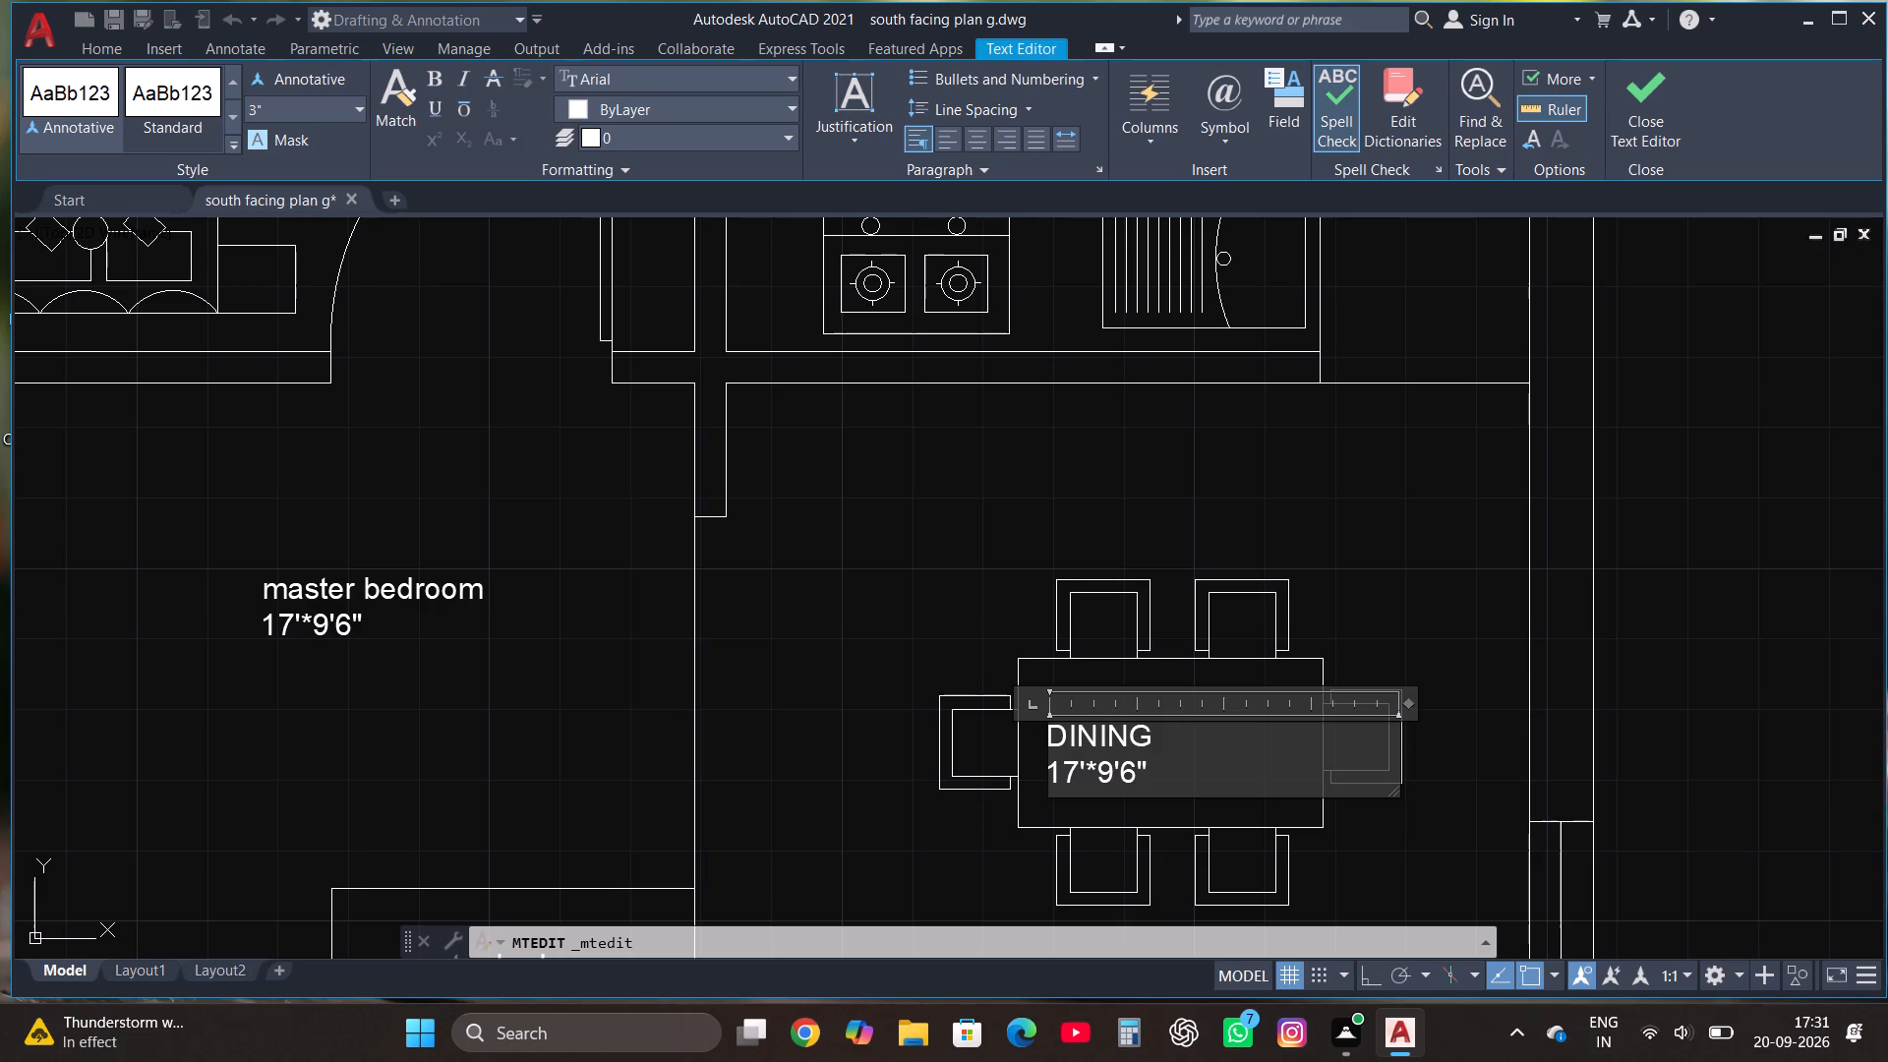
Rewrite the label on the six-chair table as DINING with the size line 10'*8'.
{"action": "left_click", "coordinate": [1167, 798]}
{"action": "left_click", "coordinate": [1169, 792]}
{"action": "key", "text": "BackSpace"}
{"action": "key", "text": "BackSpace"}
{"action": "key", "text": "BackSpace"}
{"action": "key", "text": "BackSpace"}
{"action": "key", "text": "BackSpace"}
{"action": "key", "text": "BackSpace"}
{"action": "key", "text": "BackSpace"}
{"action": "key", "text": "BackSpace"}
{"action": "key", "text": "BackSpace"}
{"action": "key", "text": "BackSpace"}
{"action": "key", "text": "BackSpace"}
{"action": "key", "text": "BackSpace"}
{"action": "key", "text": "BackSpace"}
{"action": "key", "text": "BackSpace"}
{"action": "key", "text": "BackSpace"}
{"action": "key", "text": "BackSpace"}
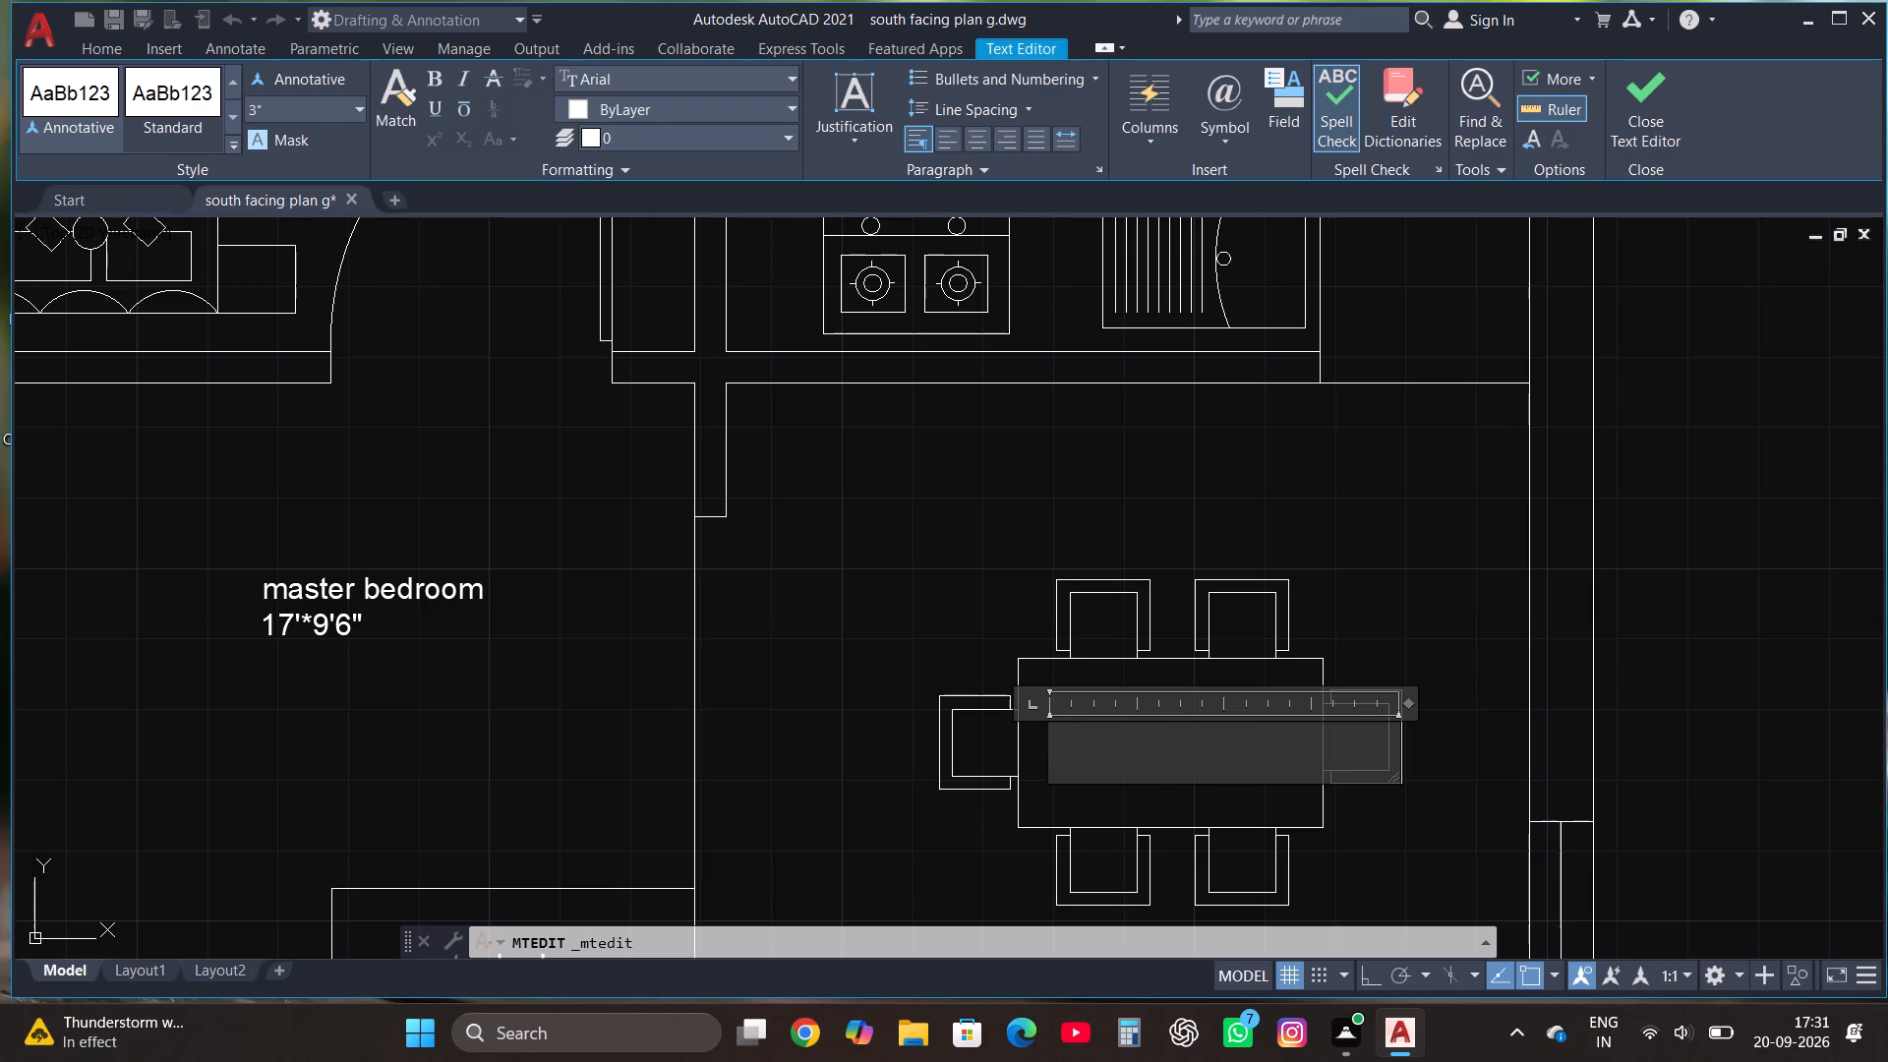
{"action": "type", "text": "DINING"}
{"action": "key", "text": "Return"}
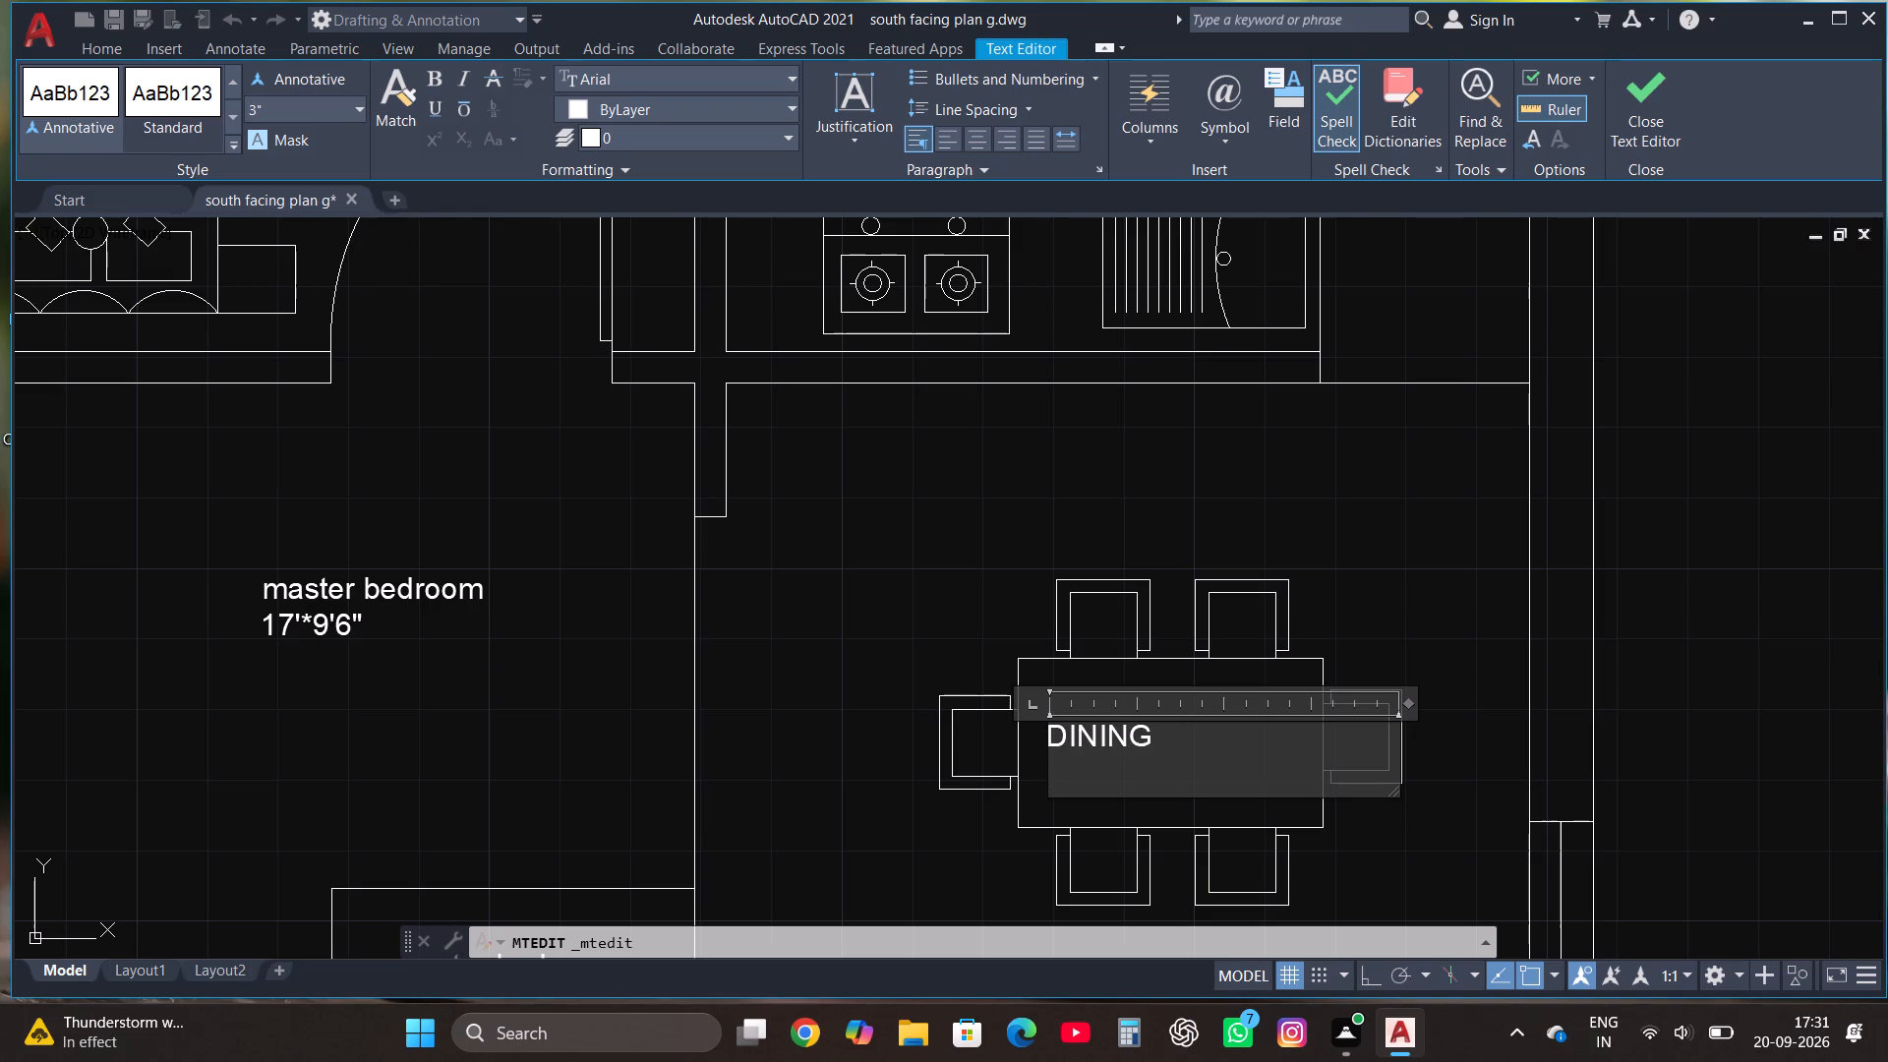
{"action": "type", "text": "10'*"}
{"action": "type", "text": "8'"}
{"action": "left_click", "coordinate": [1650, 66]}
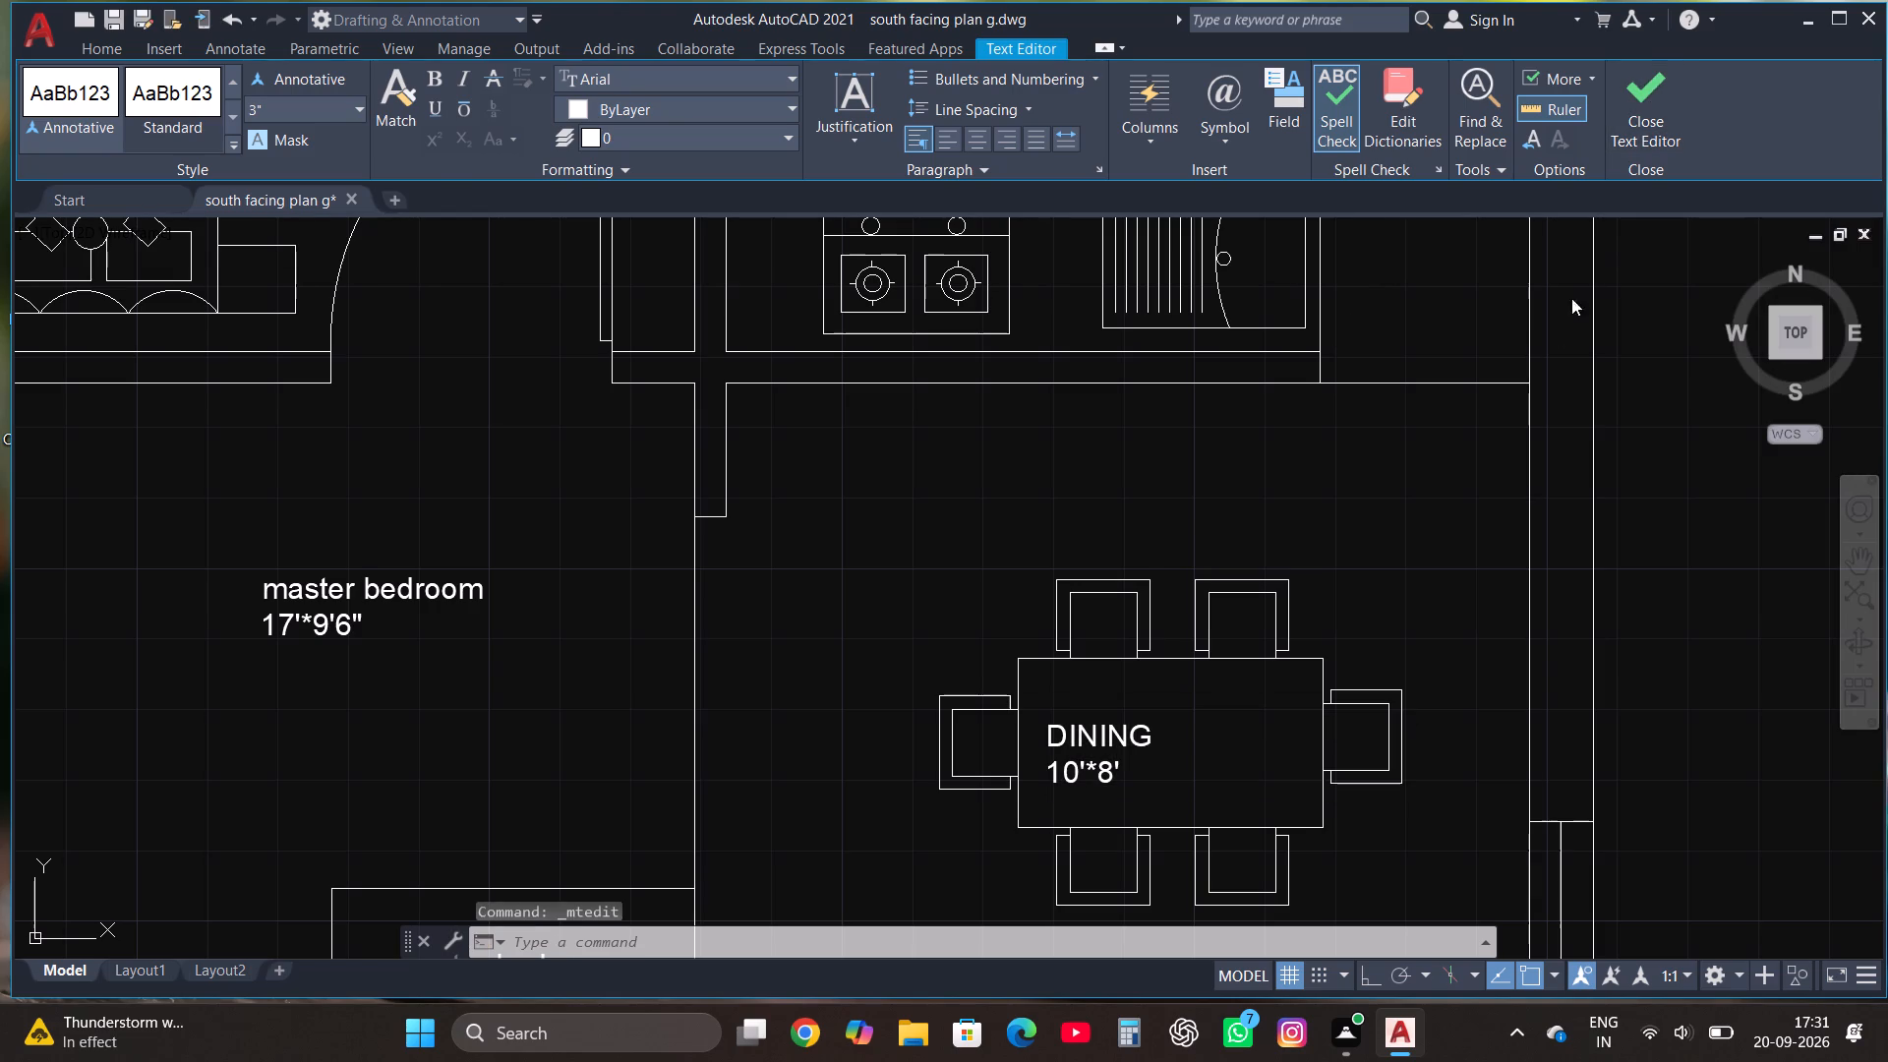
Move the DINING label east so that it sits near the middle of the dining table.
{"action": "left_click", "coordinate": [1115, 735]}
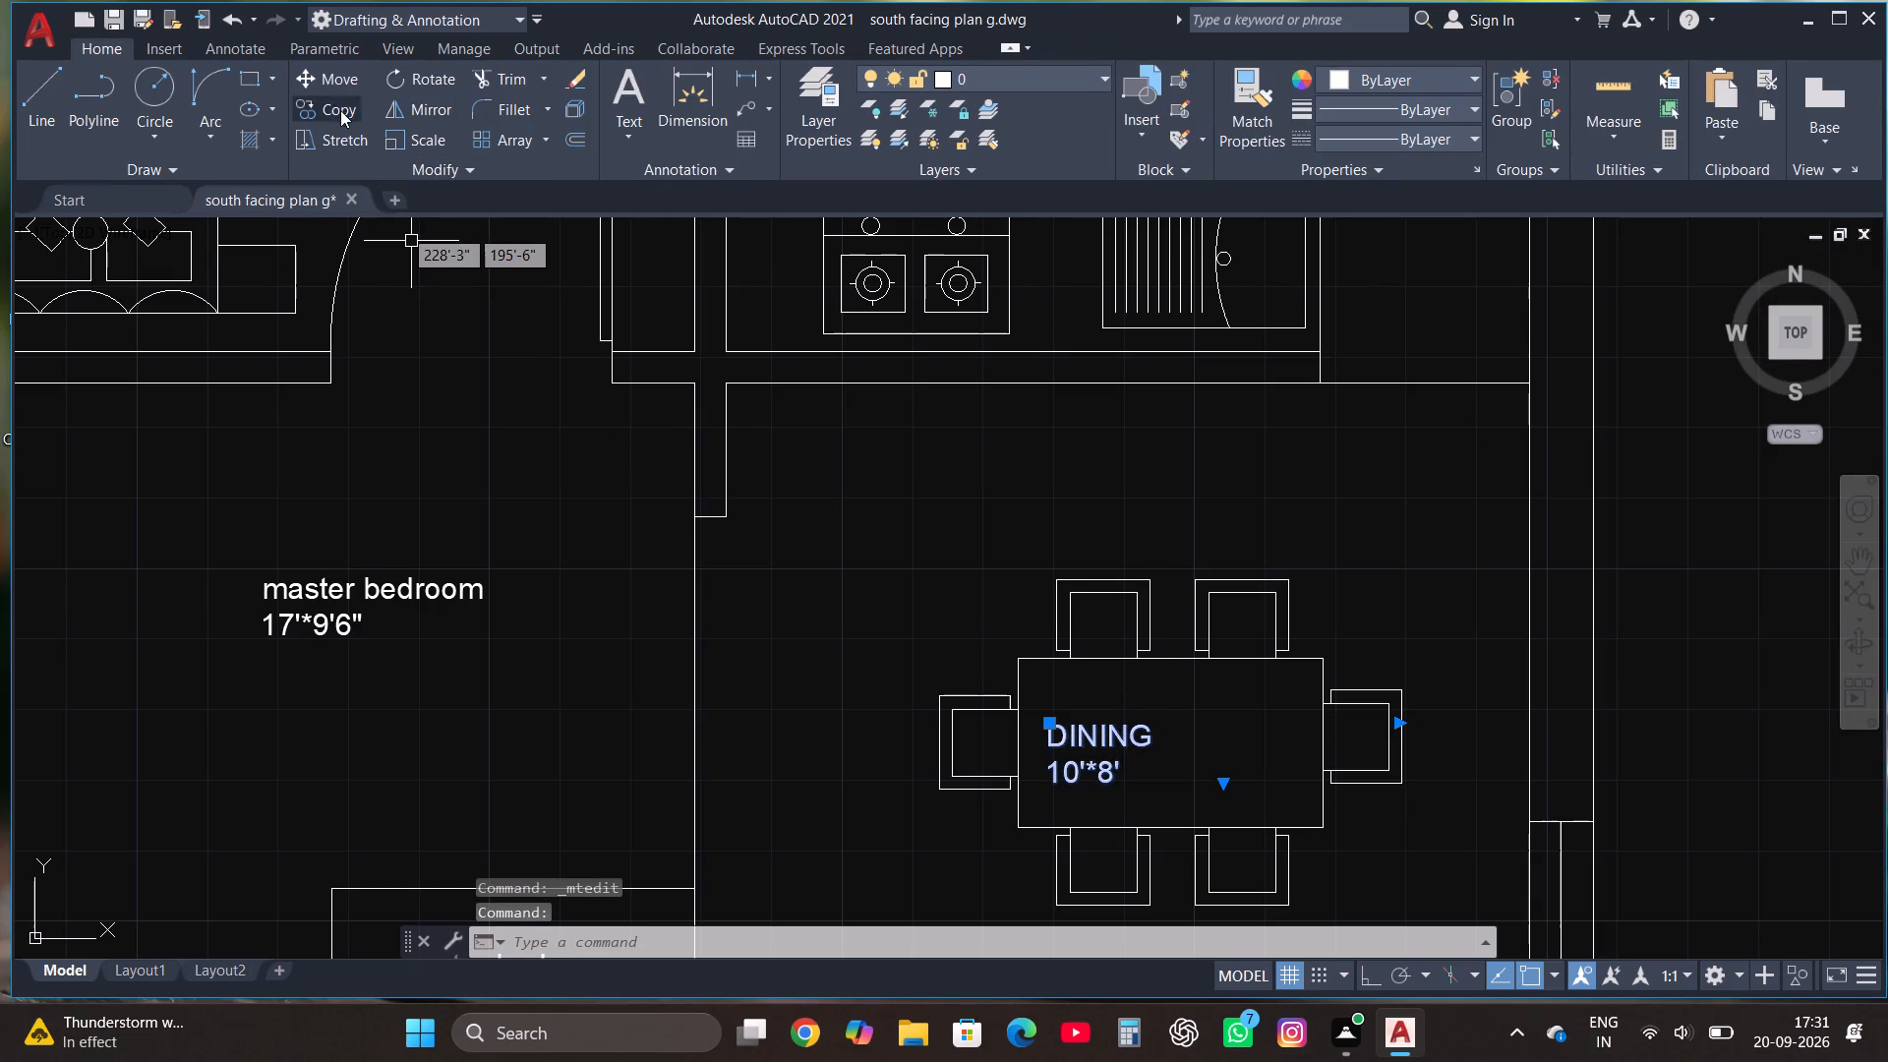
{"action": "left_click", "coordinate": [335, 85]}
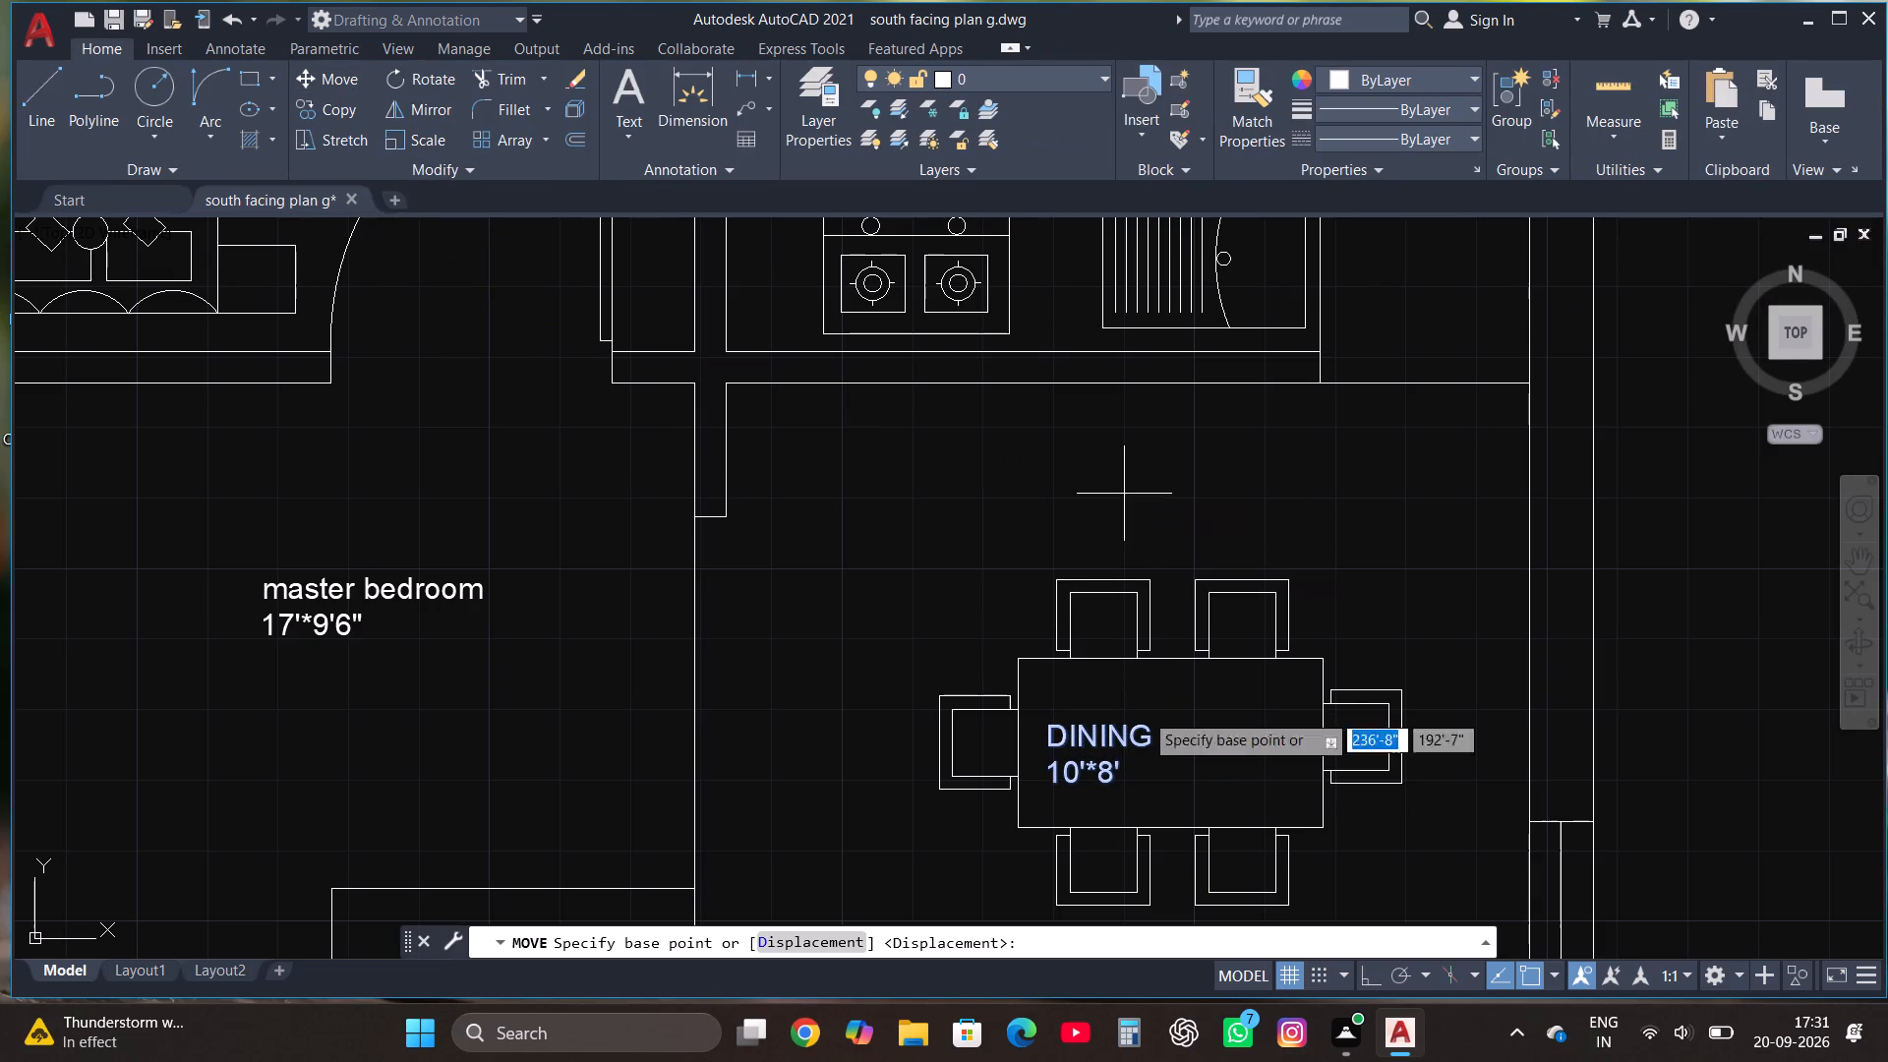
{"action": "left_click", "coordinate": [1053, 757]}
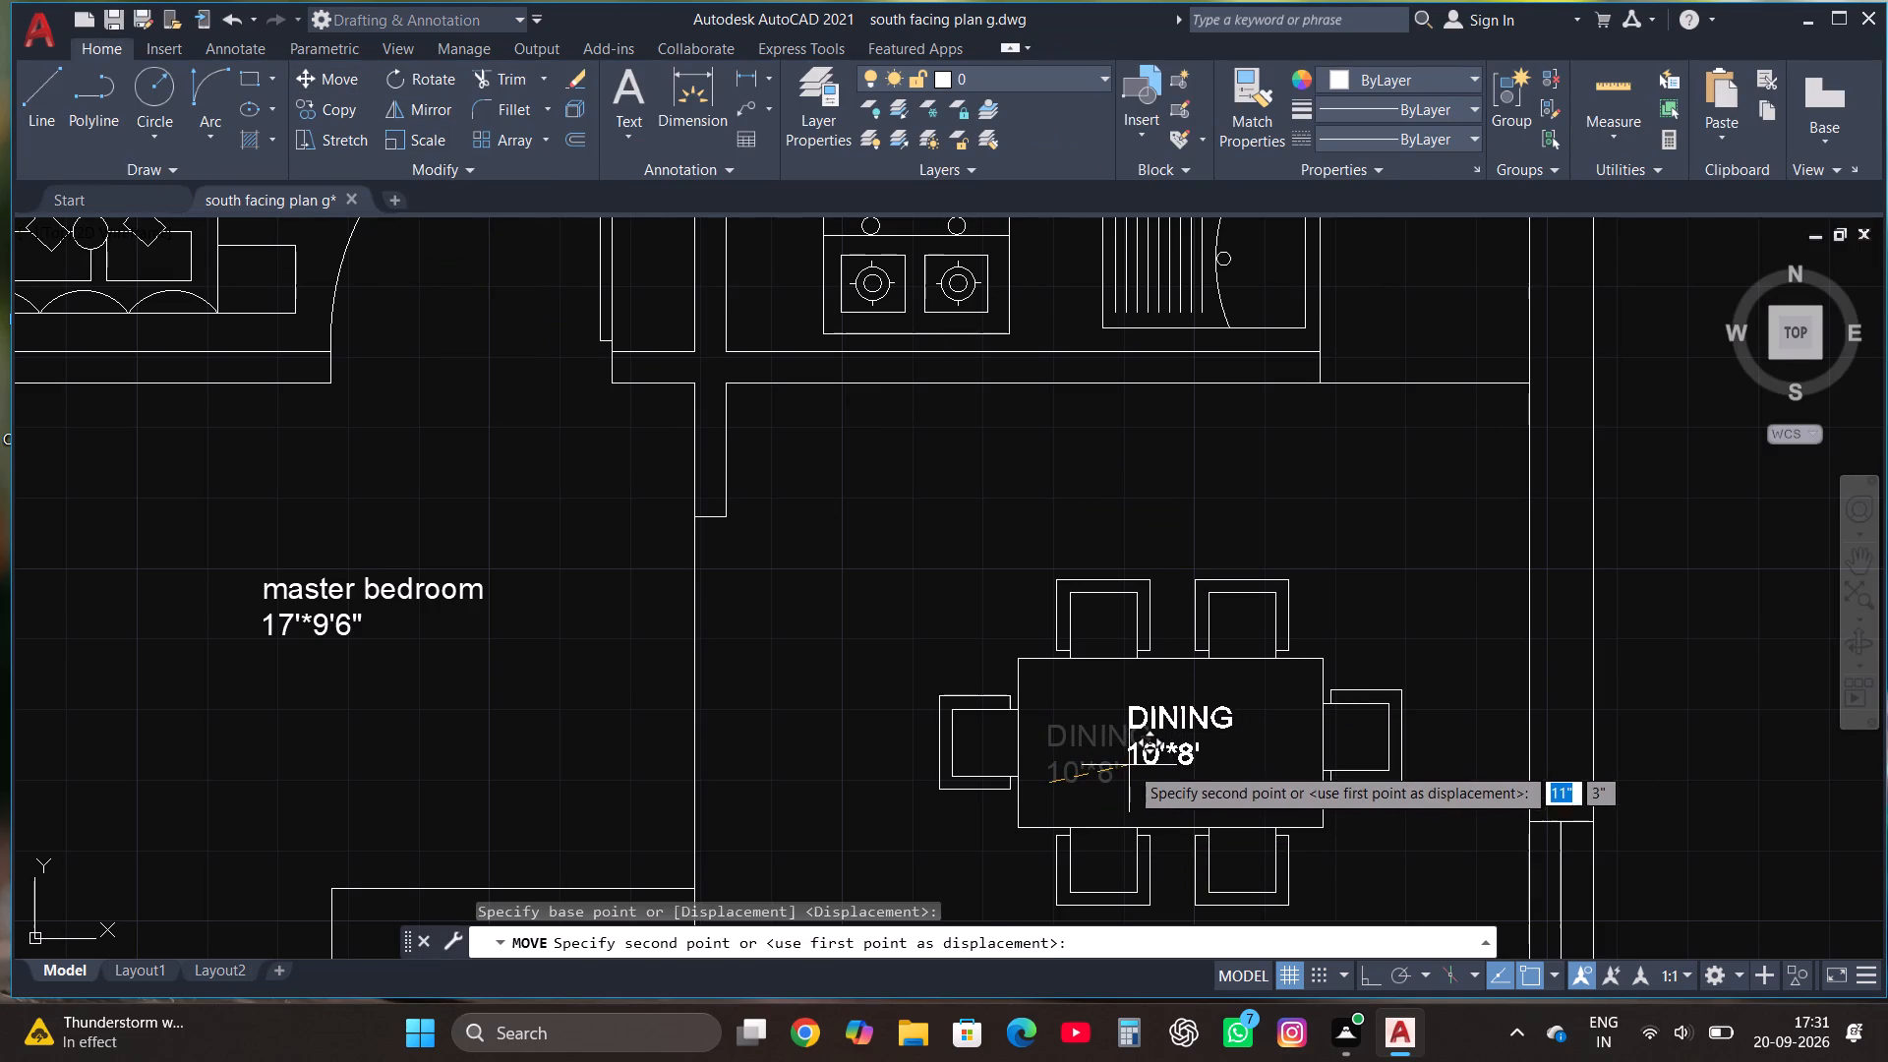
{"action": "left_click", "coordinate": [1129, 765]}
Replace the name in the copied label between the sofa set and the dining area with LIVING ROOM.
{"action": "scroll", "coordinate": [1240, 734], "scroll_direction": "down", "scroll_amount": 2}
{"action": "scroll", "coordinate": [914, 730], "scroll_direction": "up", "scroll_amount": 1}
{"action": "left_click", "coordinate": [834, 635]}
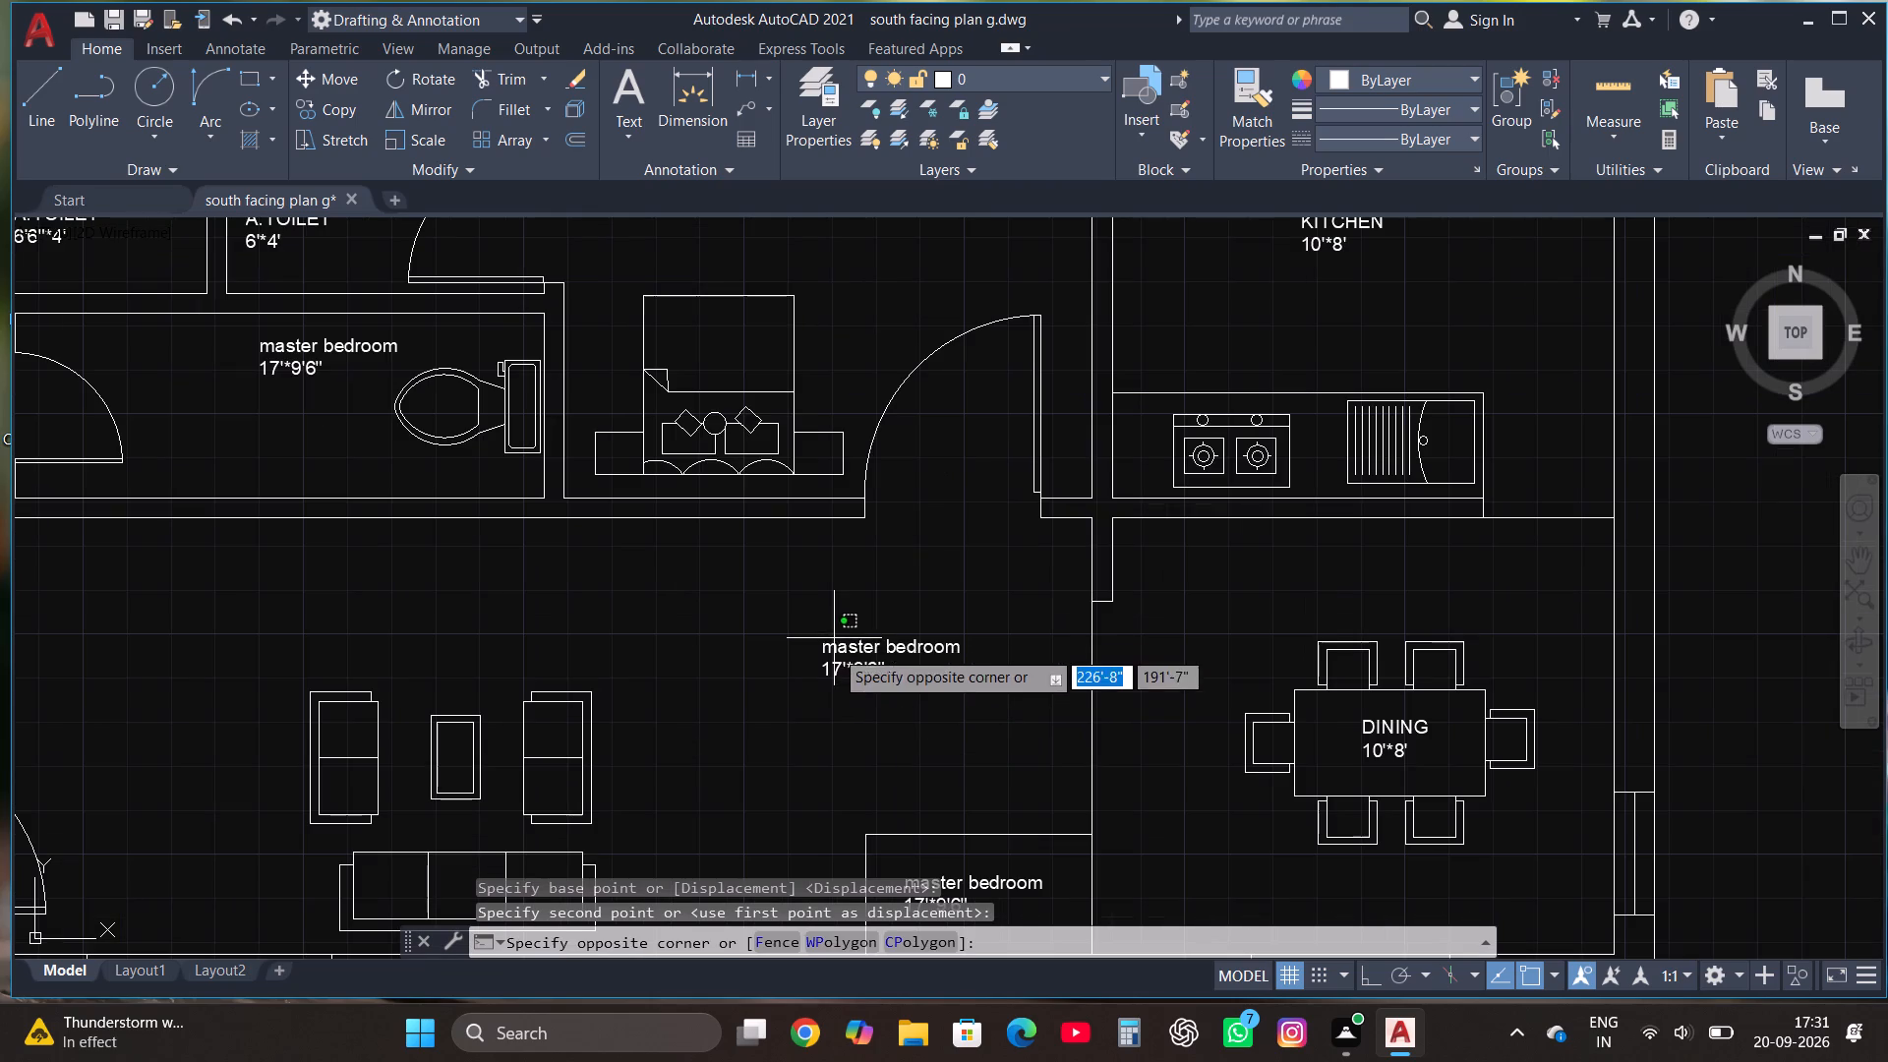
{"action": "left_click", "coordinate": [835, 652]}
{"action": "right_click", "coordinate": [835, 652]}
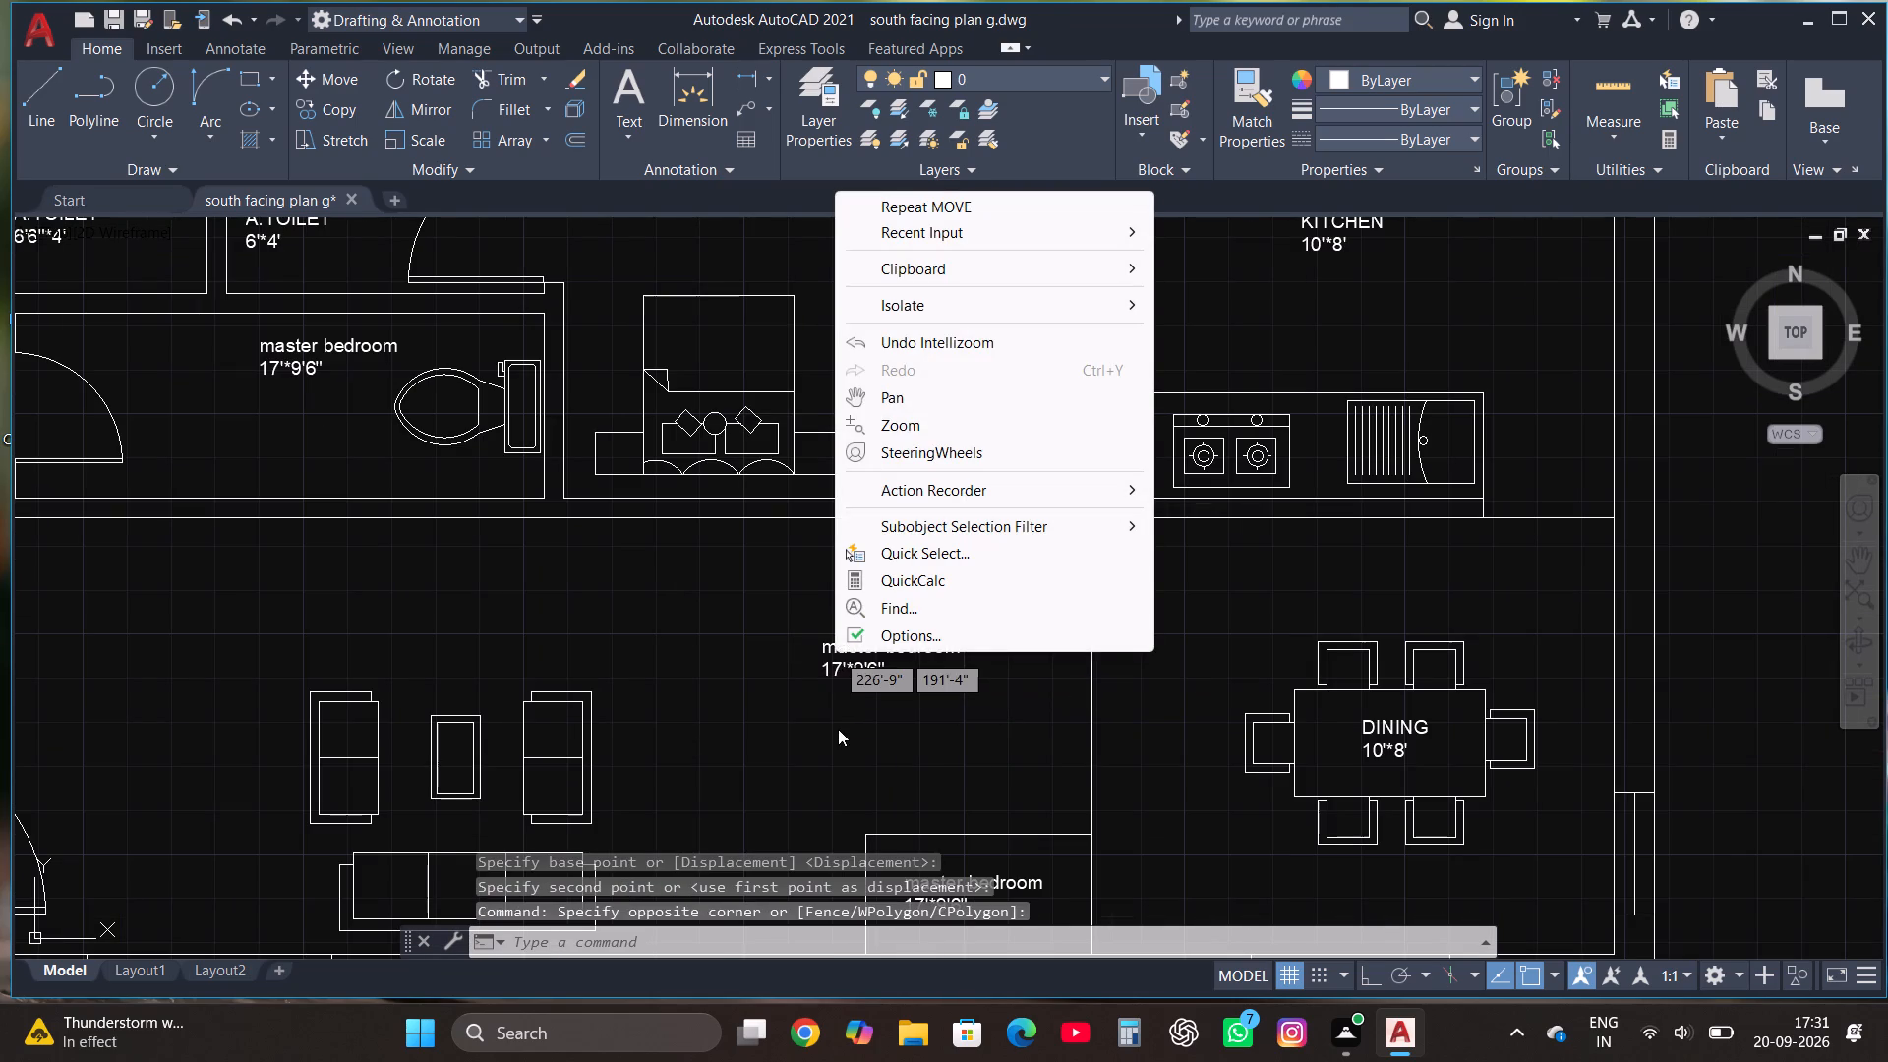
{"action": "left_click", "coordinate": [838, 729]}
{"action": "left_click", "coordinate": [846, 659]}
{"action": "left_click", "coordinate": [846, 659]}
{"action": "right_click", "coordinate": [846, 659]}
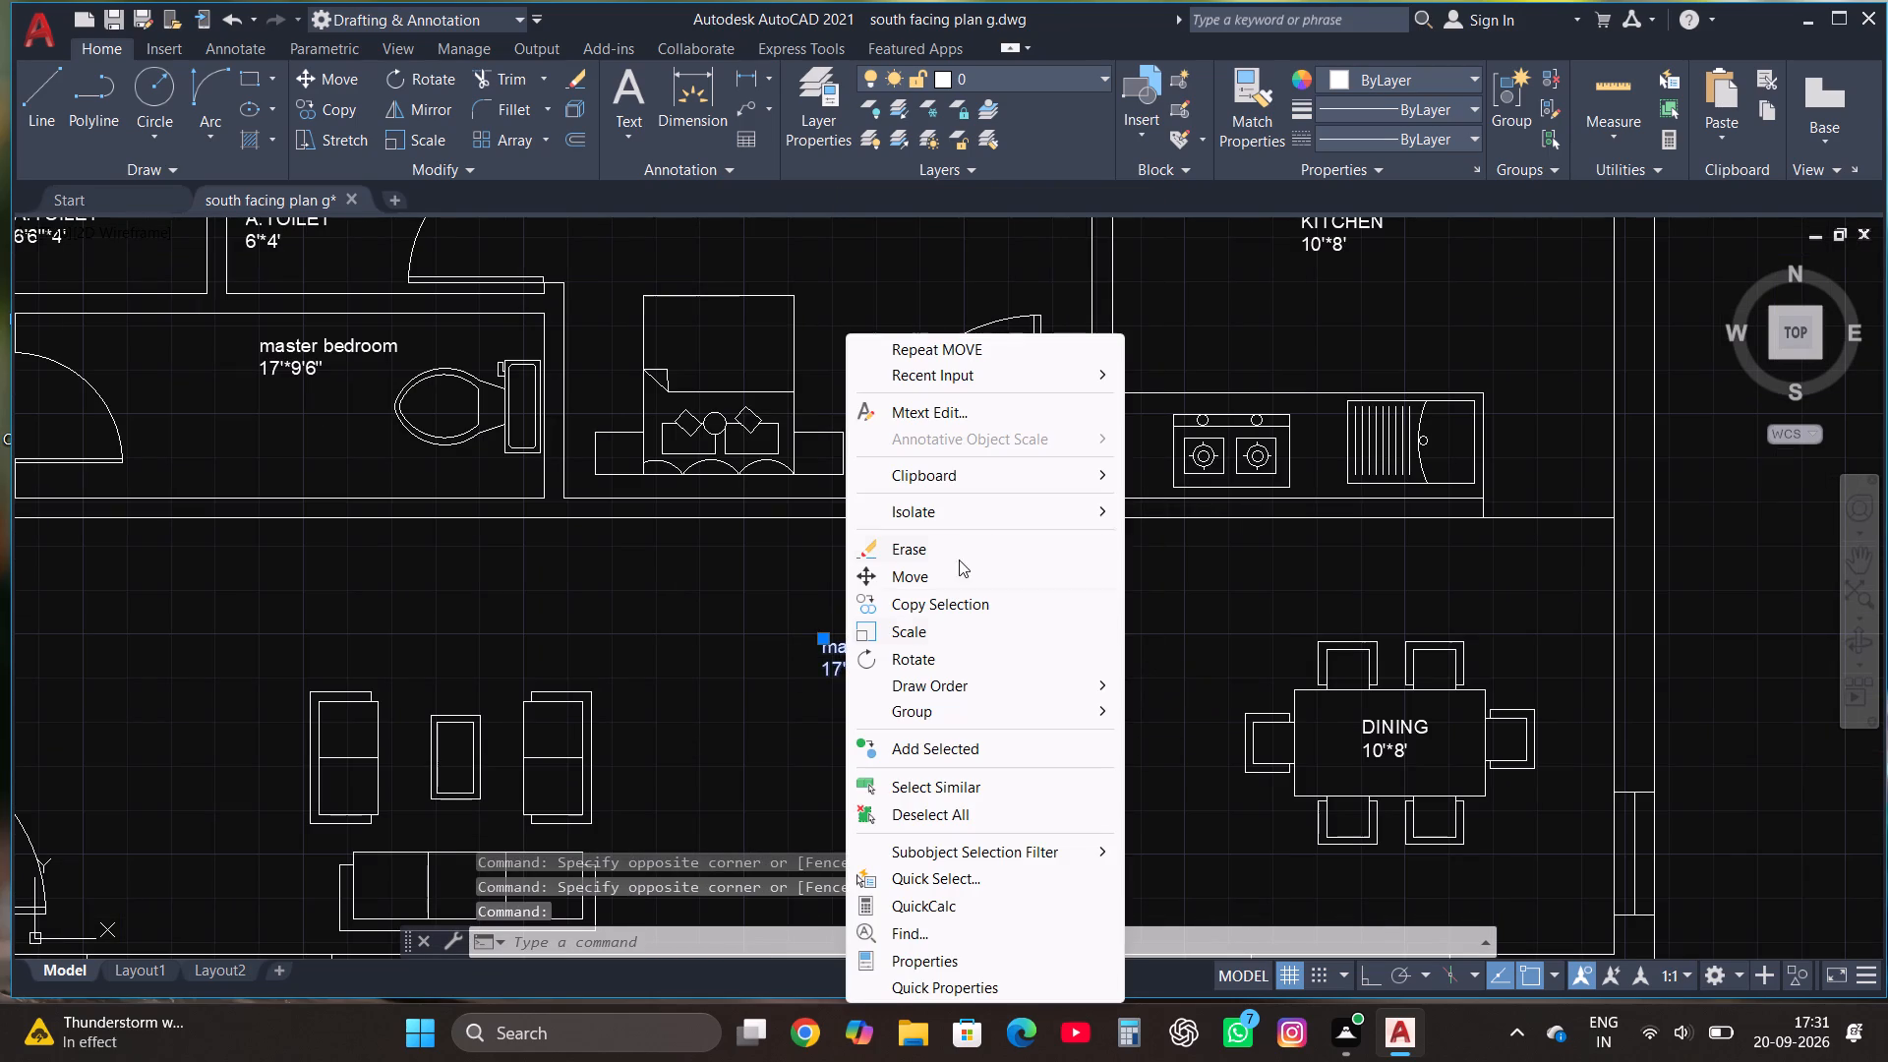
{"action": "left_click", "coordinate": [954, 405]}
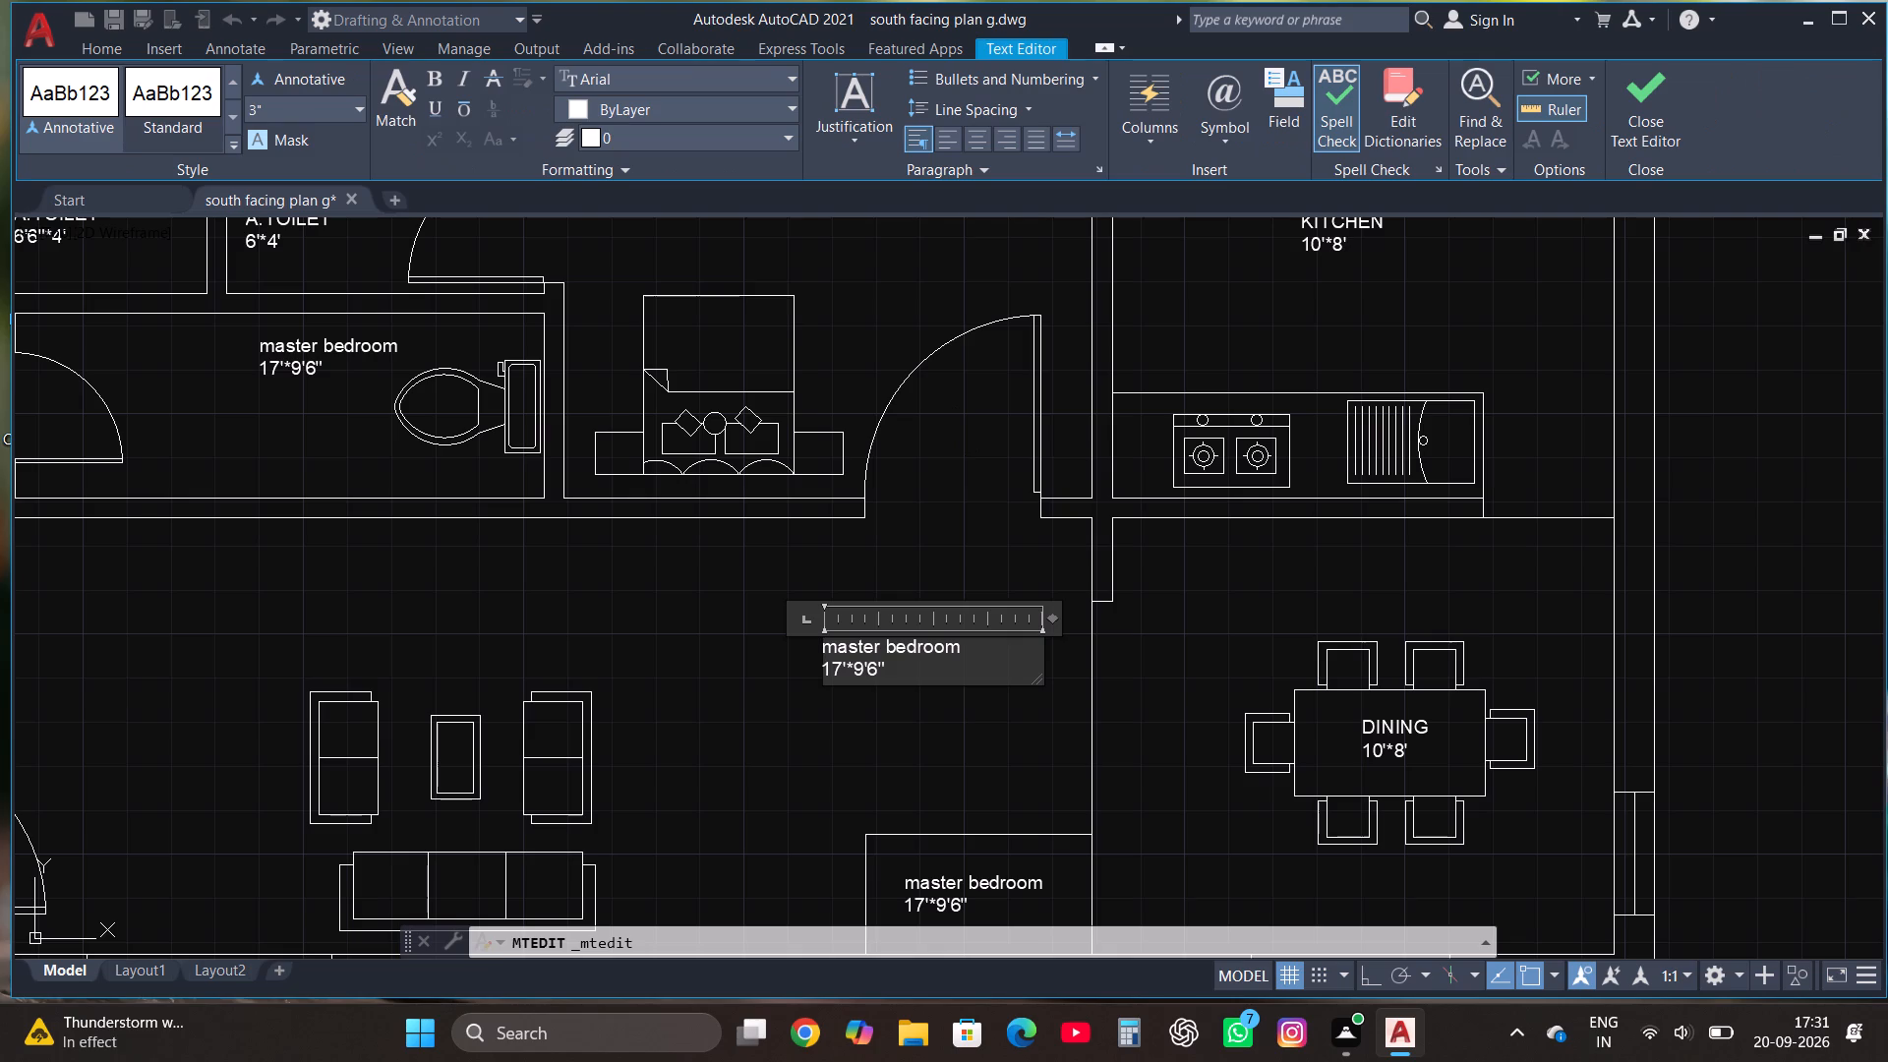
{"action": "left_click", "coordinate": [980, 651]}
{"action": "key", "text": "BackSpace"}
{"action": "key", "text": "BackSpace"}
{"action": "key", "text": "BackSpace"}
{"action": "key", "text": "BackSpace"}
{"action": "key", "text": "BackSpace"}
{"action": "key", "text": "BackSpace"}
{"action": "key", "text": "BackSpace"}
{"action": "key", "text": "BackSpace"}
{"action": "key", "text": "BackSpace"}
{"action": "key", "text": "BackSpace"}
{"action": "key", "text": "BackSpace"}
{"action": "key", "text": "BackSpace"}
{"action": "key", "text": "BackSpace"}
{"action": "key", "text": "BackSpace"}
{"action": "key", "text": "BackSpace"}
{"action": "key", "text": "BackSpace"}
{"action": "key", "text": "BackSpace"}
{"action": "key", "text": "BackSpace"}
{"action": "key", "text": "BackSpace"}
{"action": "key", "text": "BackSpace"}
{"action": "type", "text": "LI"}
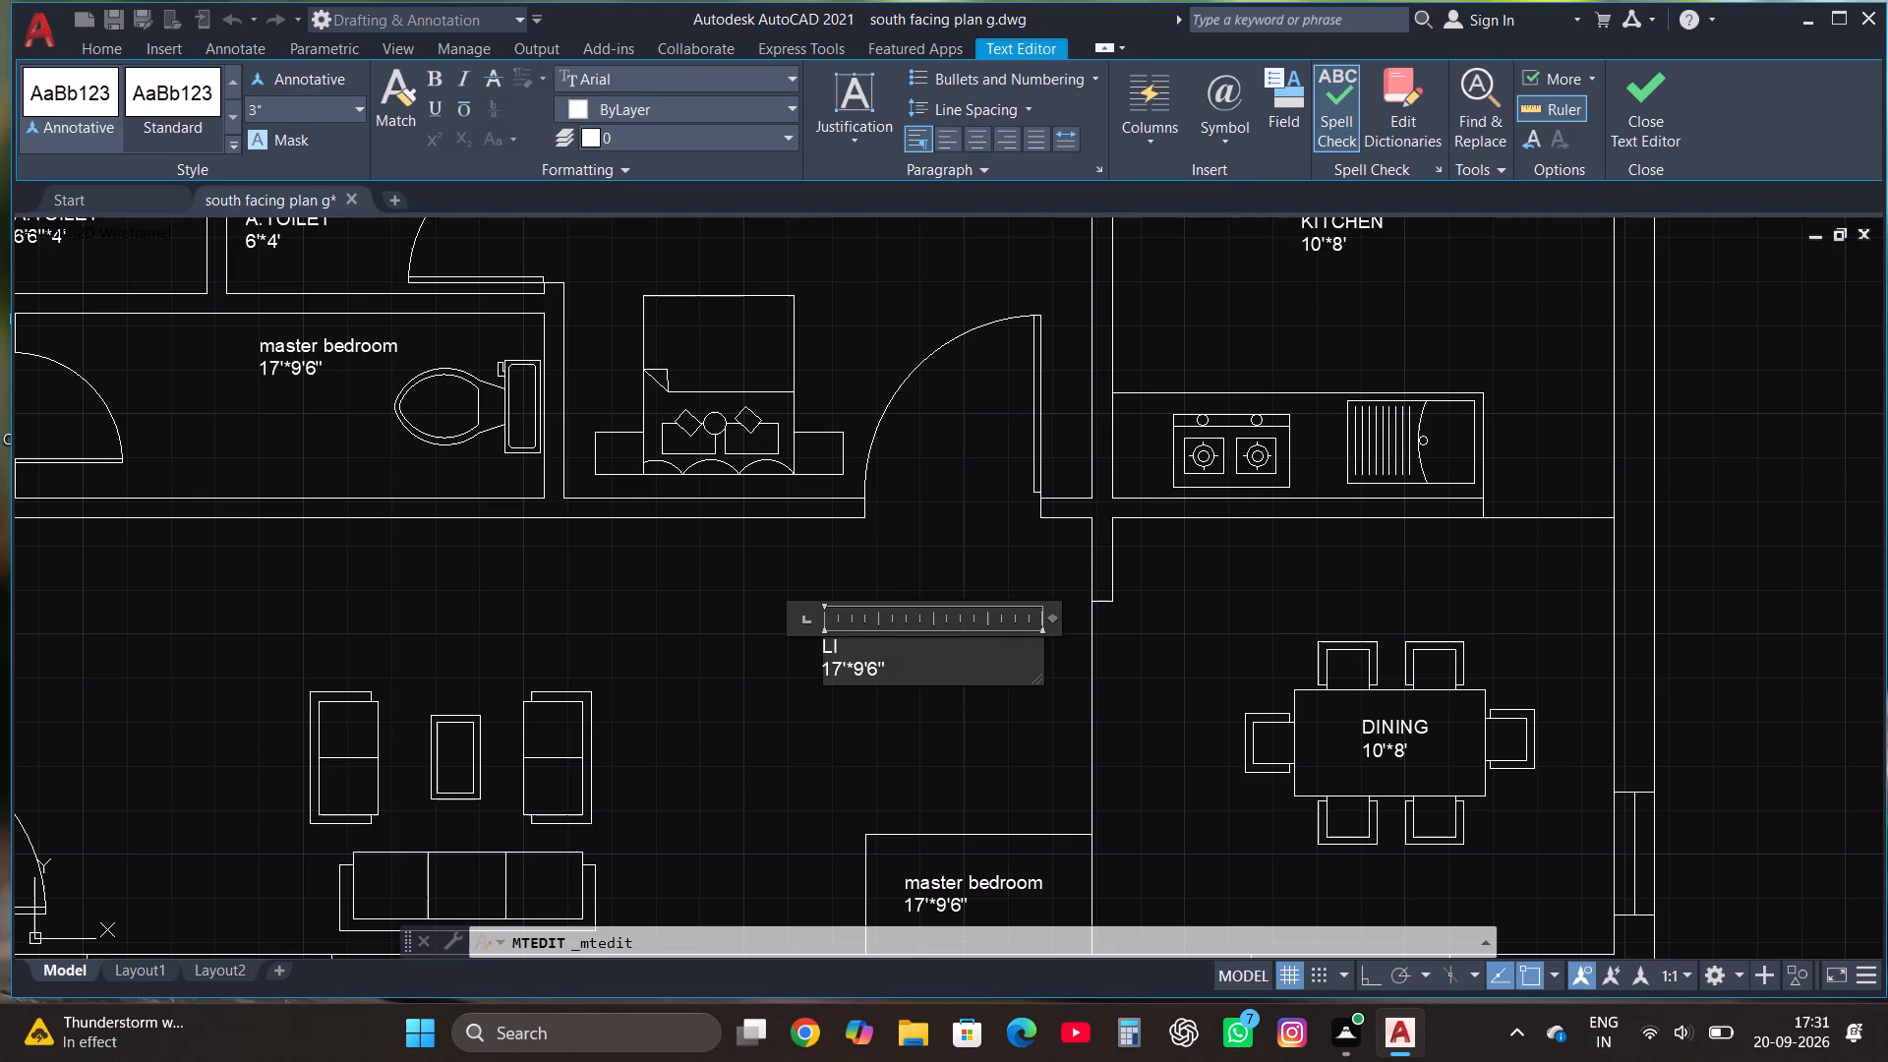
{"action": "type", "text": "VING ROOM"}
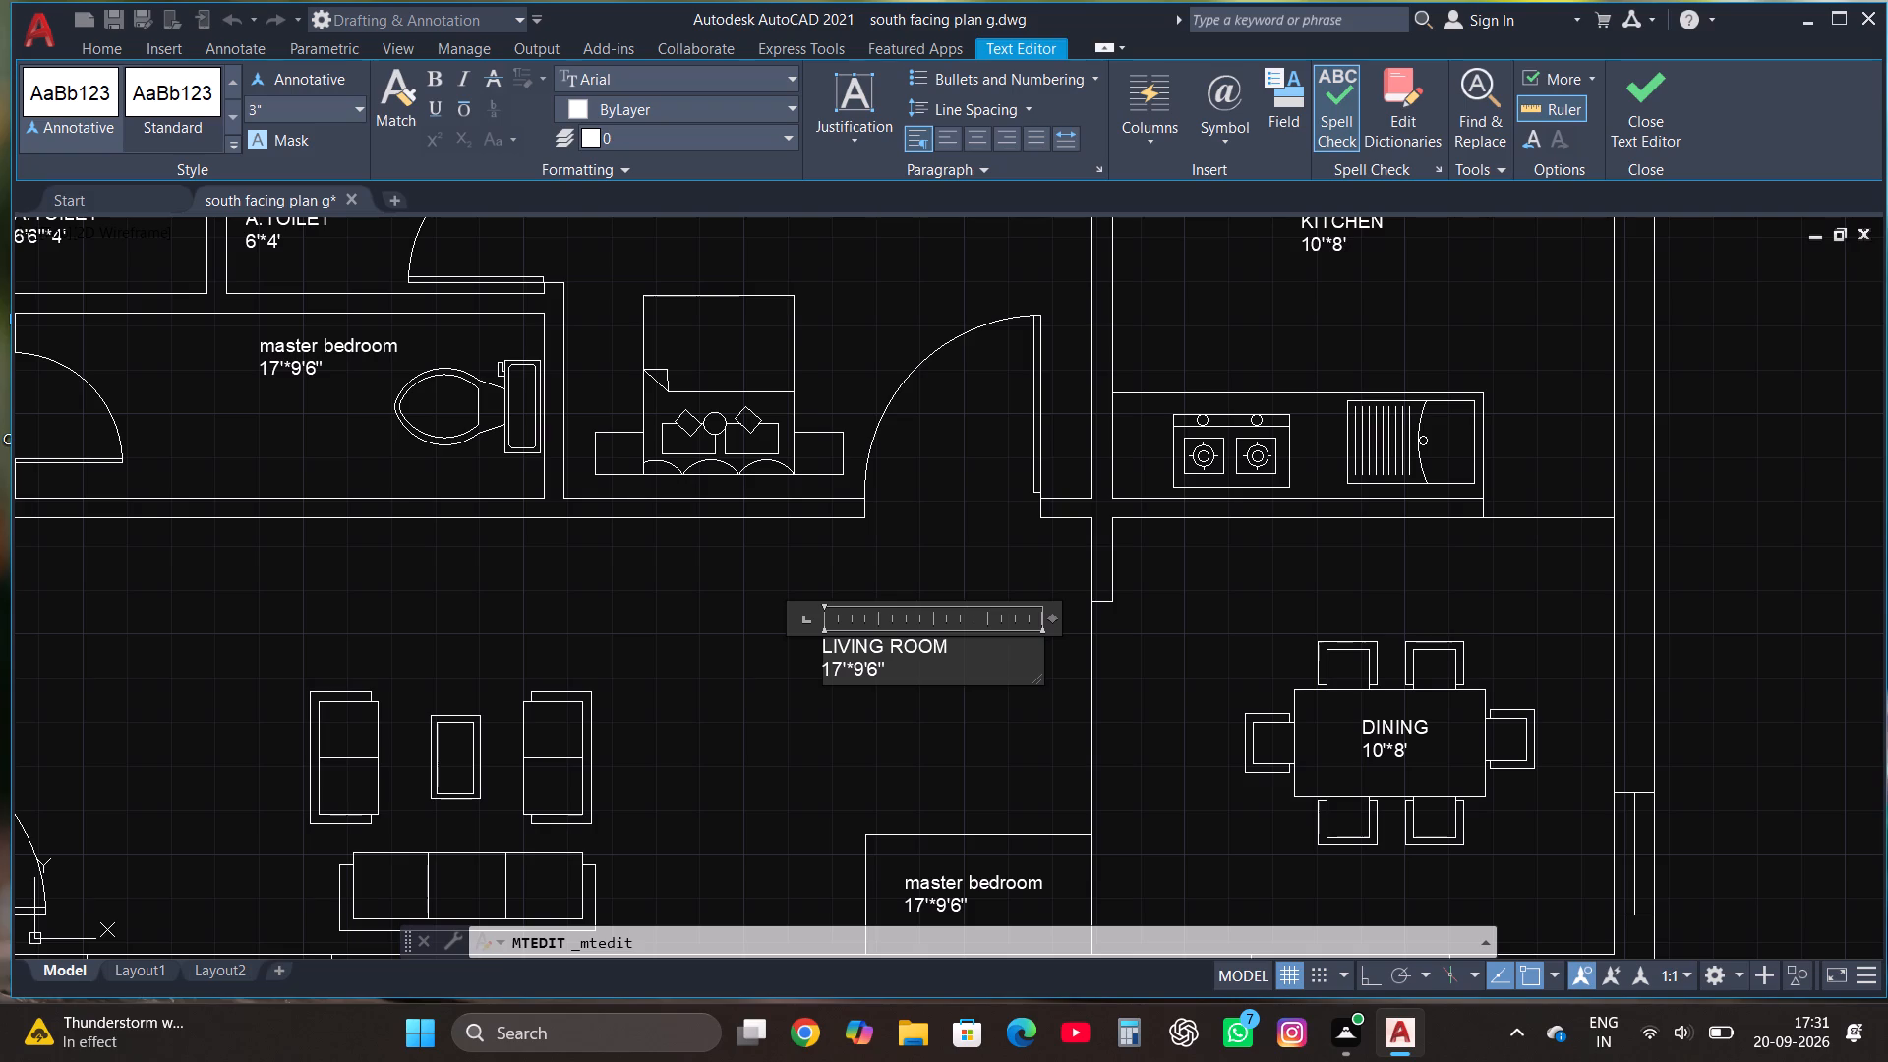
Change the size line of the LIVING ROOM label to 23'6"*8'.
{"action": "left_click", "coordinate": [911, 667]}
{"action": "key", "text": "BackSpace"}
{"action": "key", "text": "BackSpace"}
{"action": "key", "text": "BackSpace"}
{"action": "key", "text": "BackSpace"}
{"action": "key", "text": "BackSpace"}
{"action": "key", "text": "BackSpace"}
{"action": "key", "text": "BackSpace"}
{"action": "key", "text": "BackSpace"}
{"action": "type", "text": "23'6\"*"}
{"action": "type", "text": "8'"}
{"action": "left_click", "coordinate": [1647, 92]}
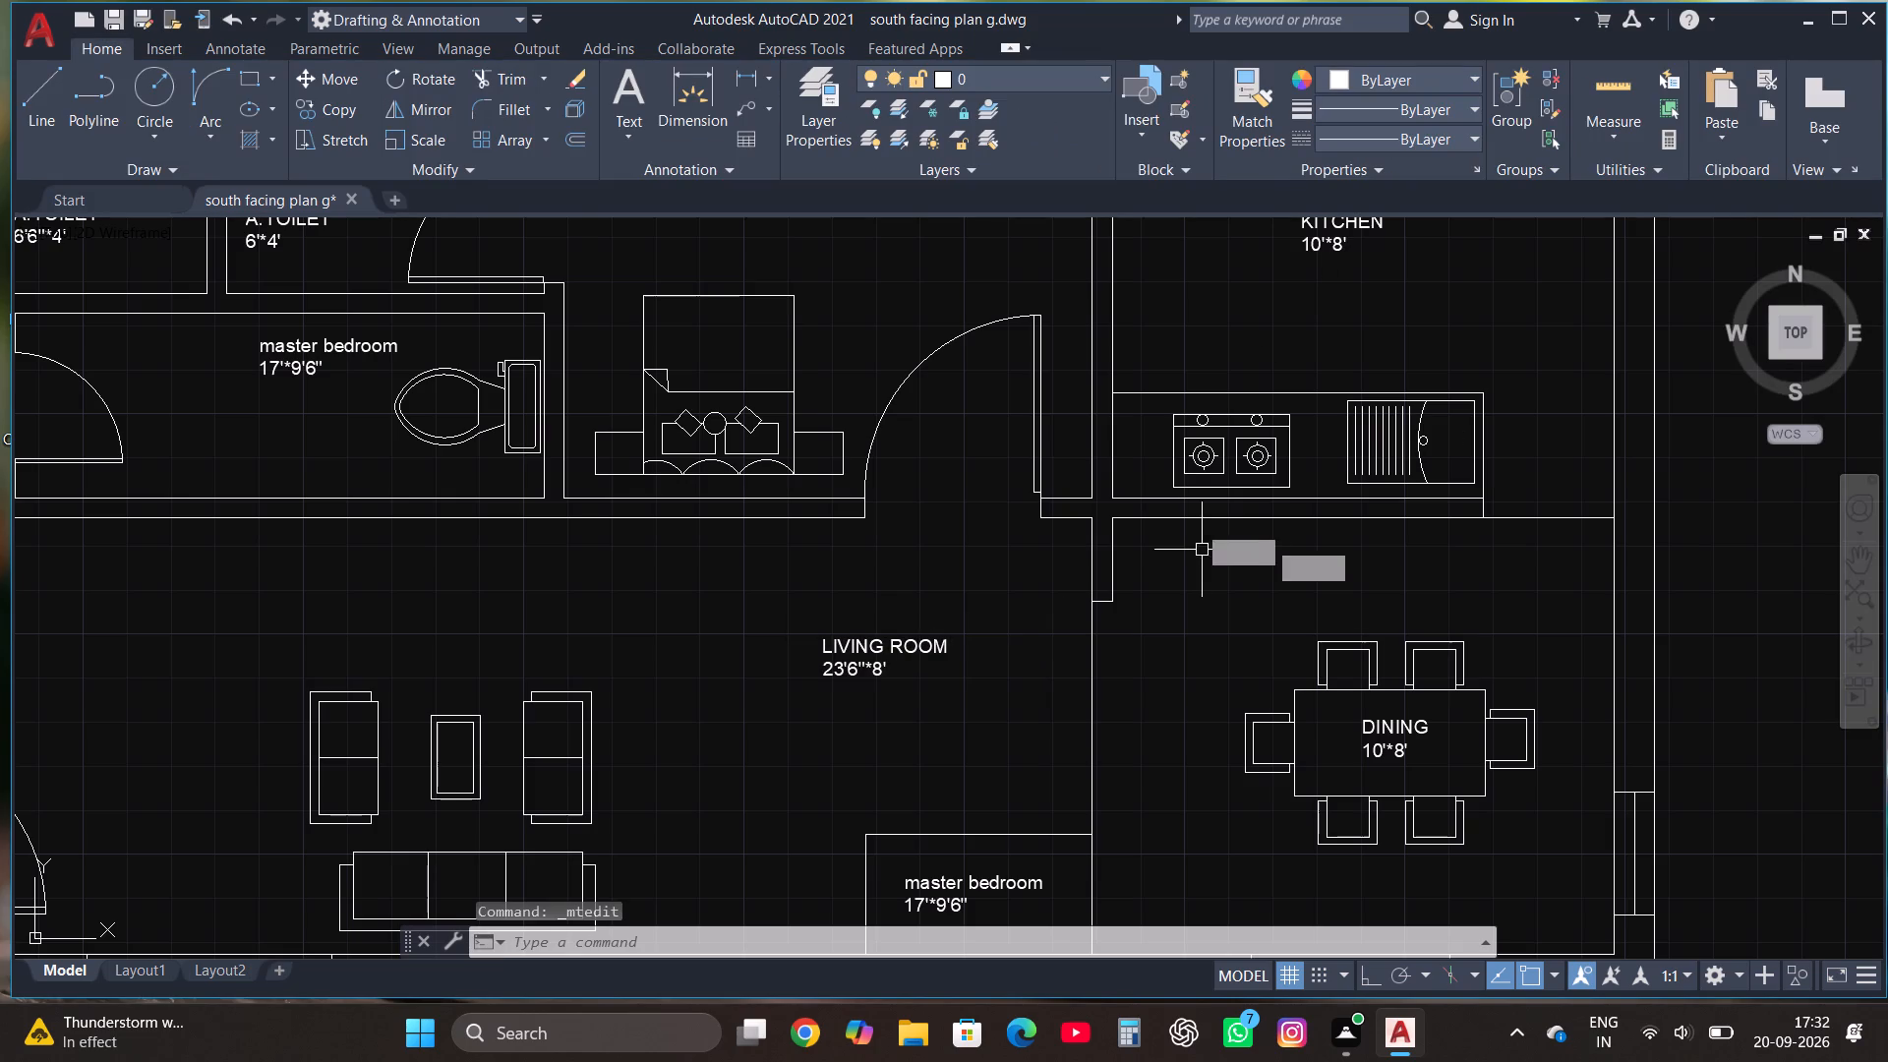
Replace the whole copied label in the small rectangular space south of the LIVING ROOM label with PUJA, without a size line.
{"action": "scroll", "coordinate": [1143, 776], "scroll_direction": "down", "scroll_amount": 1}
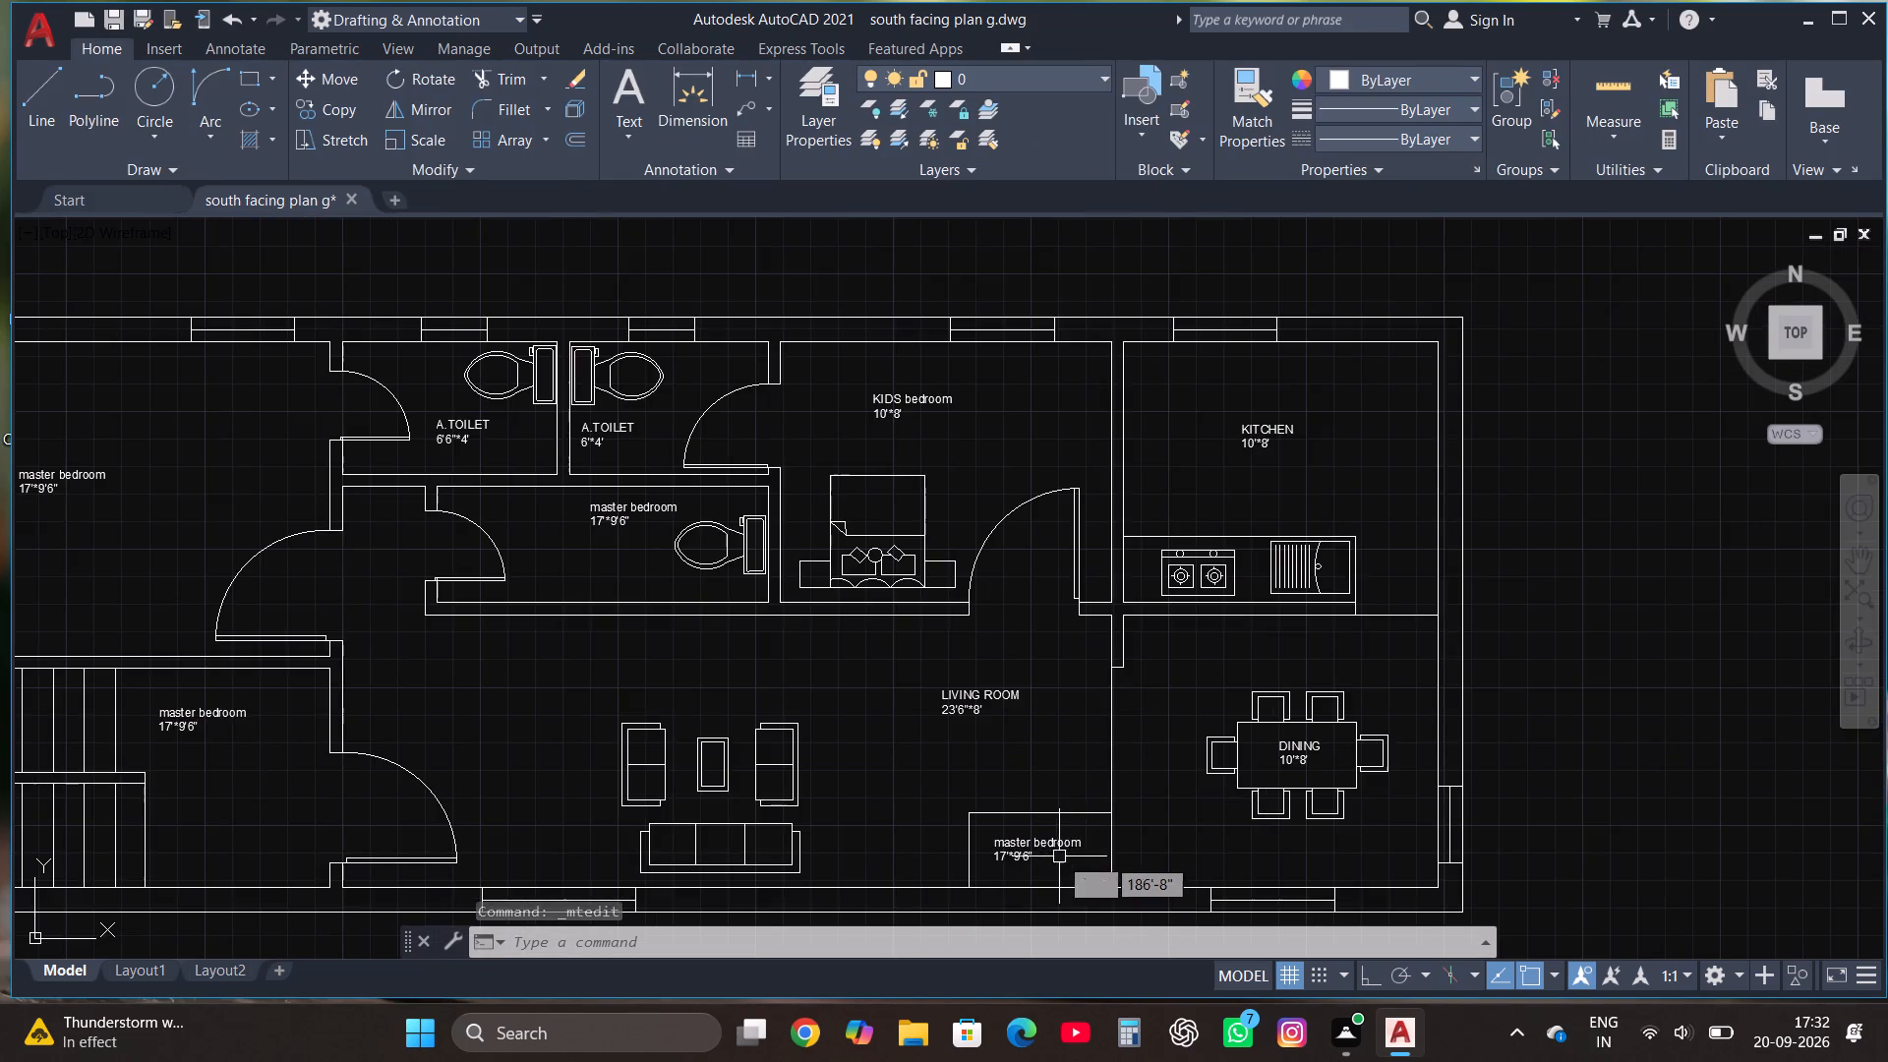
{"action": "scroll", "coordinate": [1059, 856], "scroll_direction": "up", "scroll_amount": 2}
{"action": "left_click", "coordinate": [967, 839]}
{"action": "right_click", "coordinate": [966, 839]}
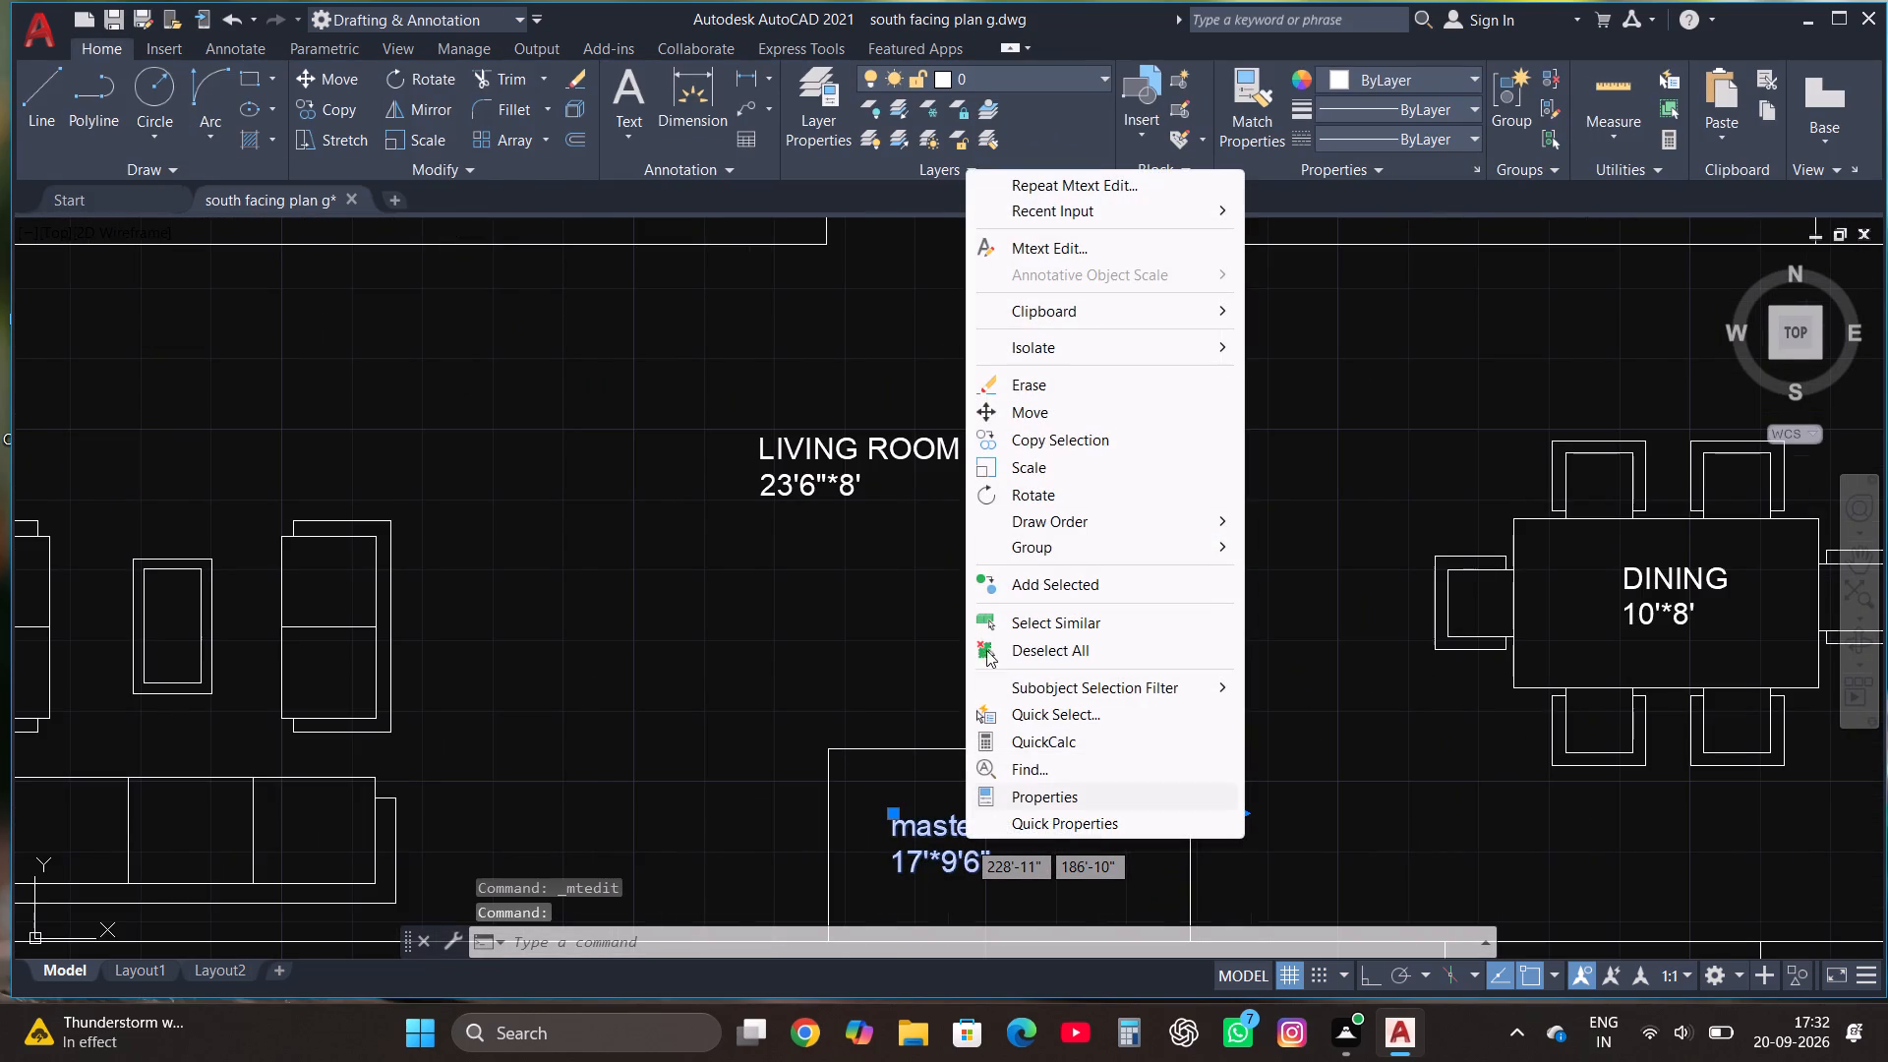
{"action": "left_click", "coordinate": [1098, 254]}
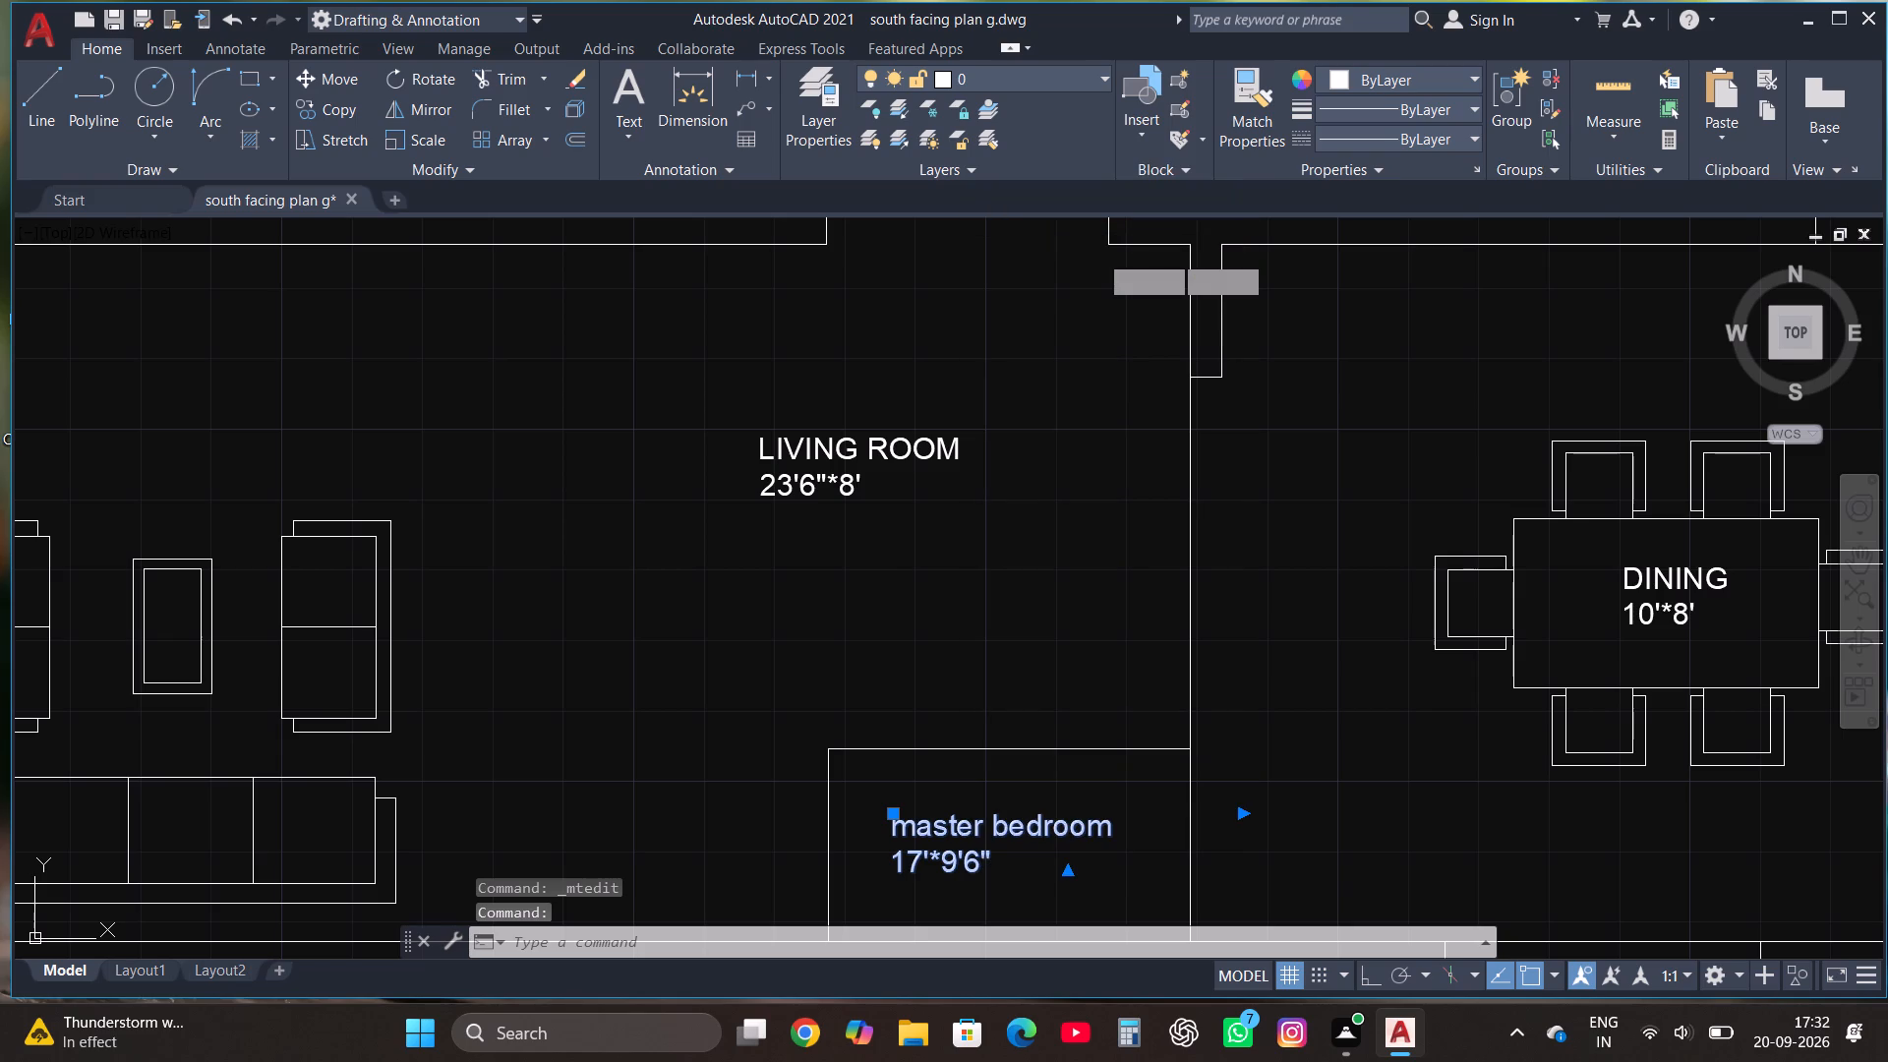
{"action": "left_click", "coordinate": [1004, 863]}
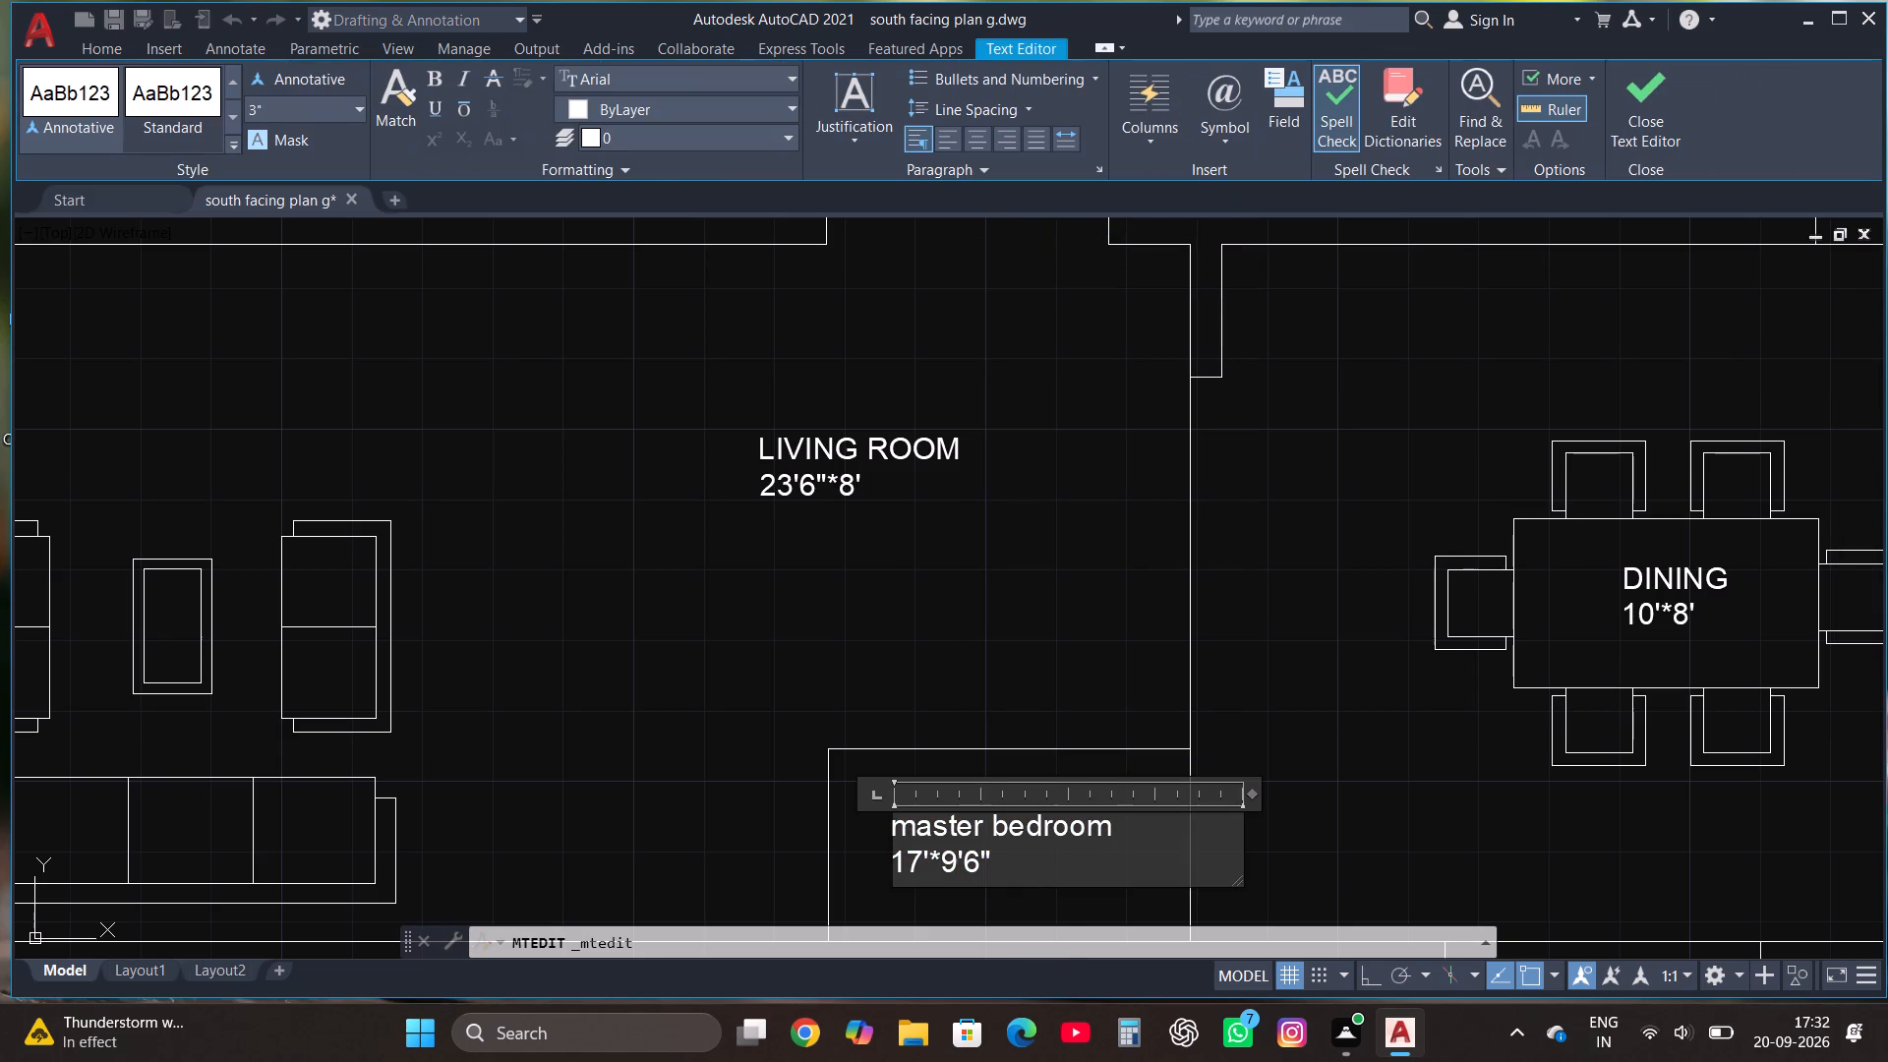
{"action": "key", "text": "BackSpace"}
{"action": "key", "text": "BackSpace"}
{"action": "key", "text": "BackSpace"}
{"action": "key", "text": "BackSpace"}
{"action": "key", "text": "BackSpace"}
{"action": "key", "text": "BackSpace"}
{"action": "key", "text": "BackSpace"}
{"action": "key", "text": "BackSpace"}
{"action": "key", "text": "BackSpace"}
{"action": "key", "text": "BackSpace"}
{"action": "key", "text": "BackSpace"}
{"action": "key", "text": "BackSpace"}
{"action": "key", "text": "BackSpace"}
{"action": "key", "text": "BackSpace"}
{"action": "key", "text": "BackSpace"}
{"action": "key", "text": "BackSpace"}
{"action": "key", "text": "BackSpace"}
{"action": "key", "text": "BackSpace"}
{"action": "key", "text": "BackSpace"}
{"action": "key", "text": "BackSpace"}
{"action": "type", "text": "PUJA"}
{"action": "left_click", "coordinate": [1633, 116]}
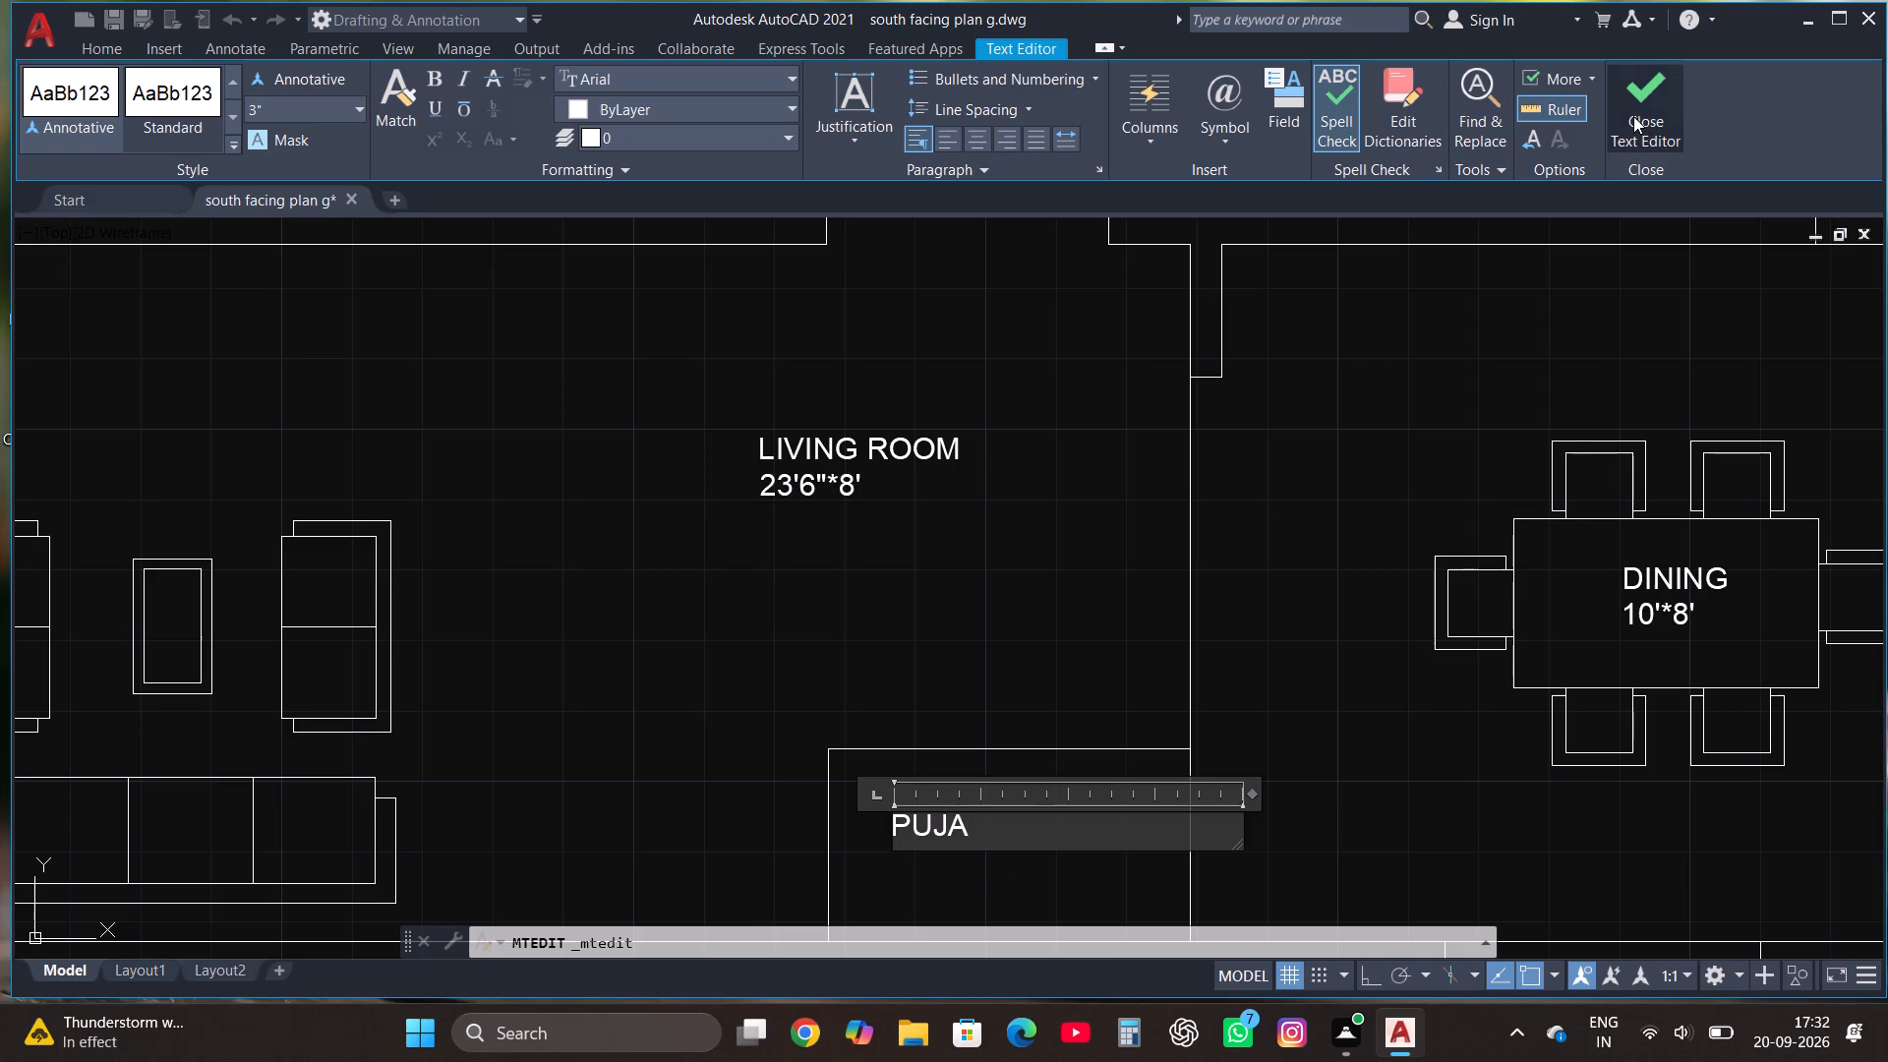
Replace the name in the copied label beside the staircase with SITOUT.
{"action": "scroll", "coordinate": [1362, 514], "scroll_direction": "down", "scroll_amount": 1}
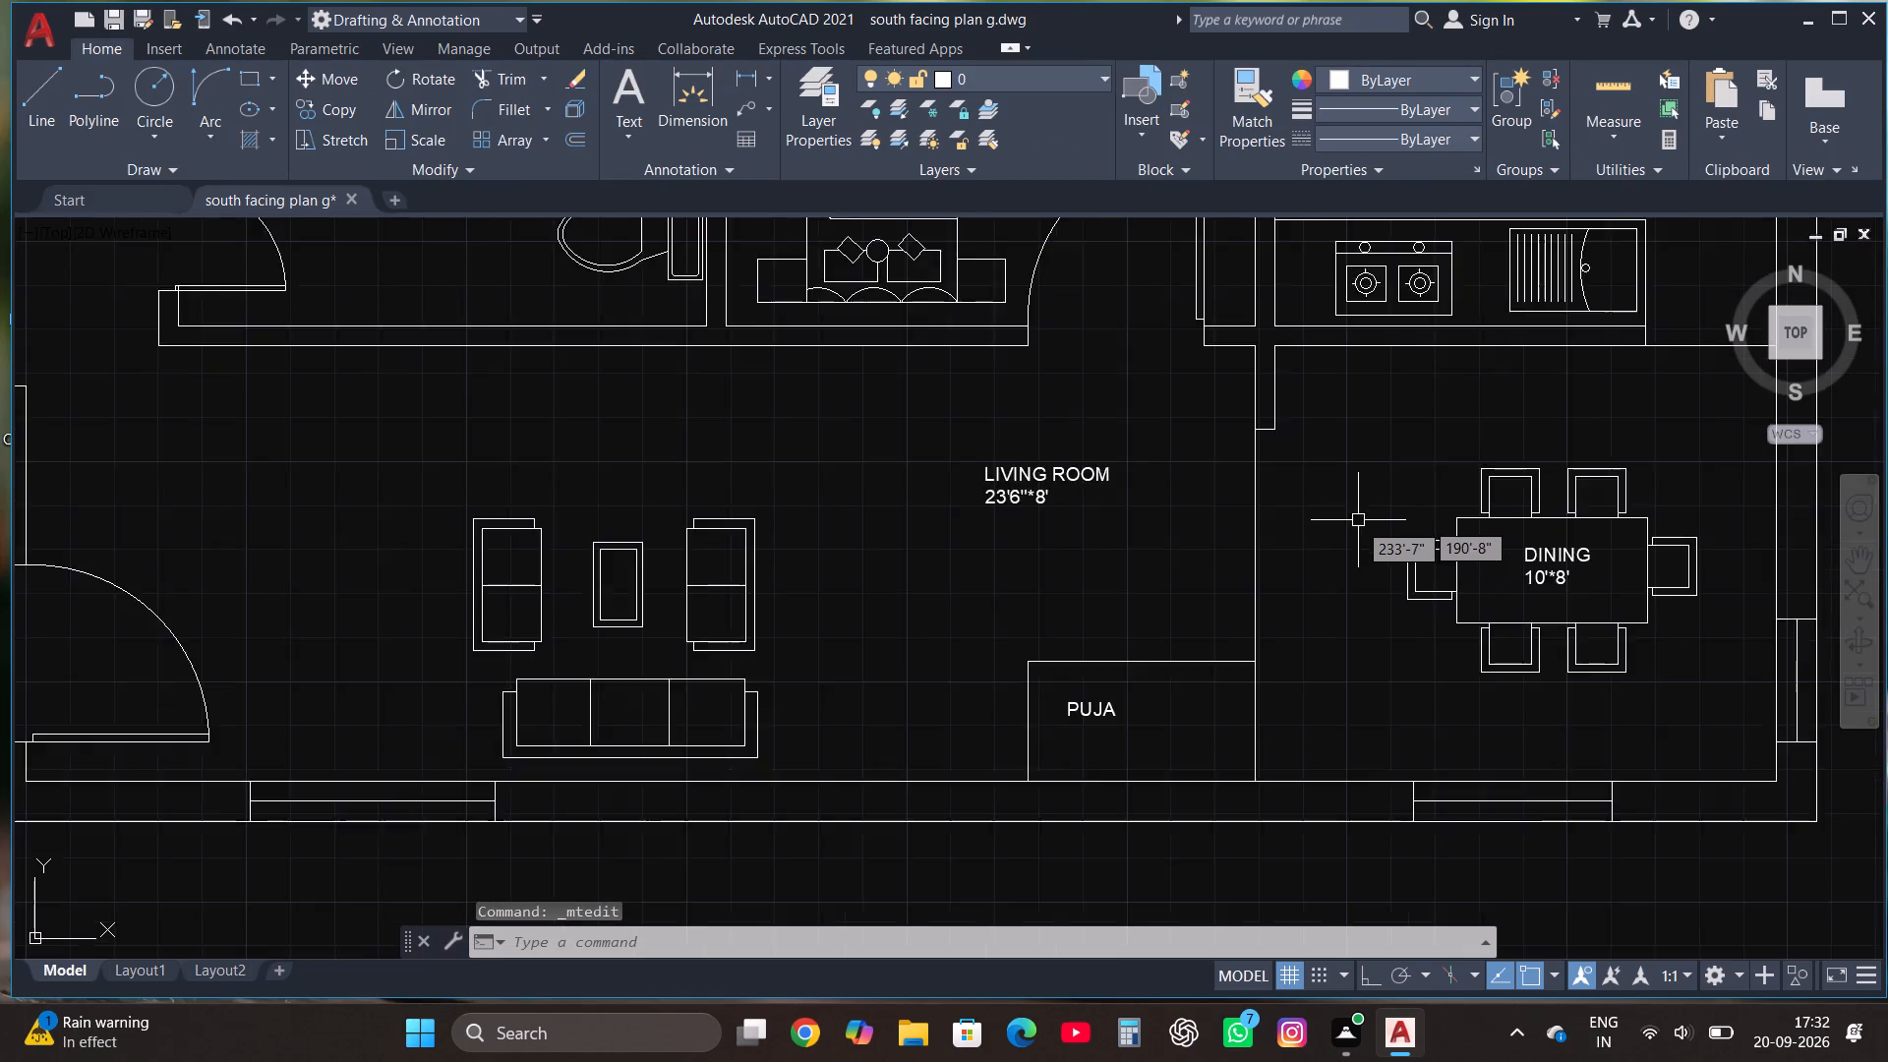
{"action": "scroll", "coordinate": [1357, 521], "scroll_direction": "down", "scroll_amount": 1}
{"action": "scroll", "coordinate": [1249, 588], "scroll_direction": "down", "scroll_amount": 2}
{"action": "scroll", "coordinate": [863, 565], "scroll_direction": "up", "scroll_amount": 4}
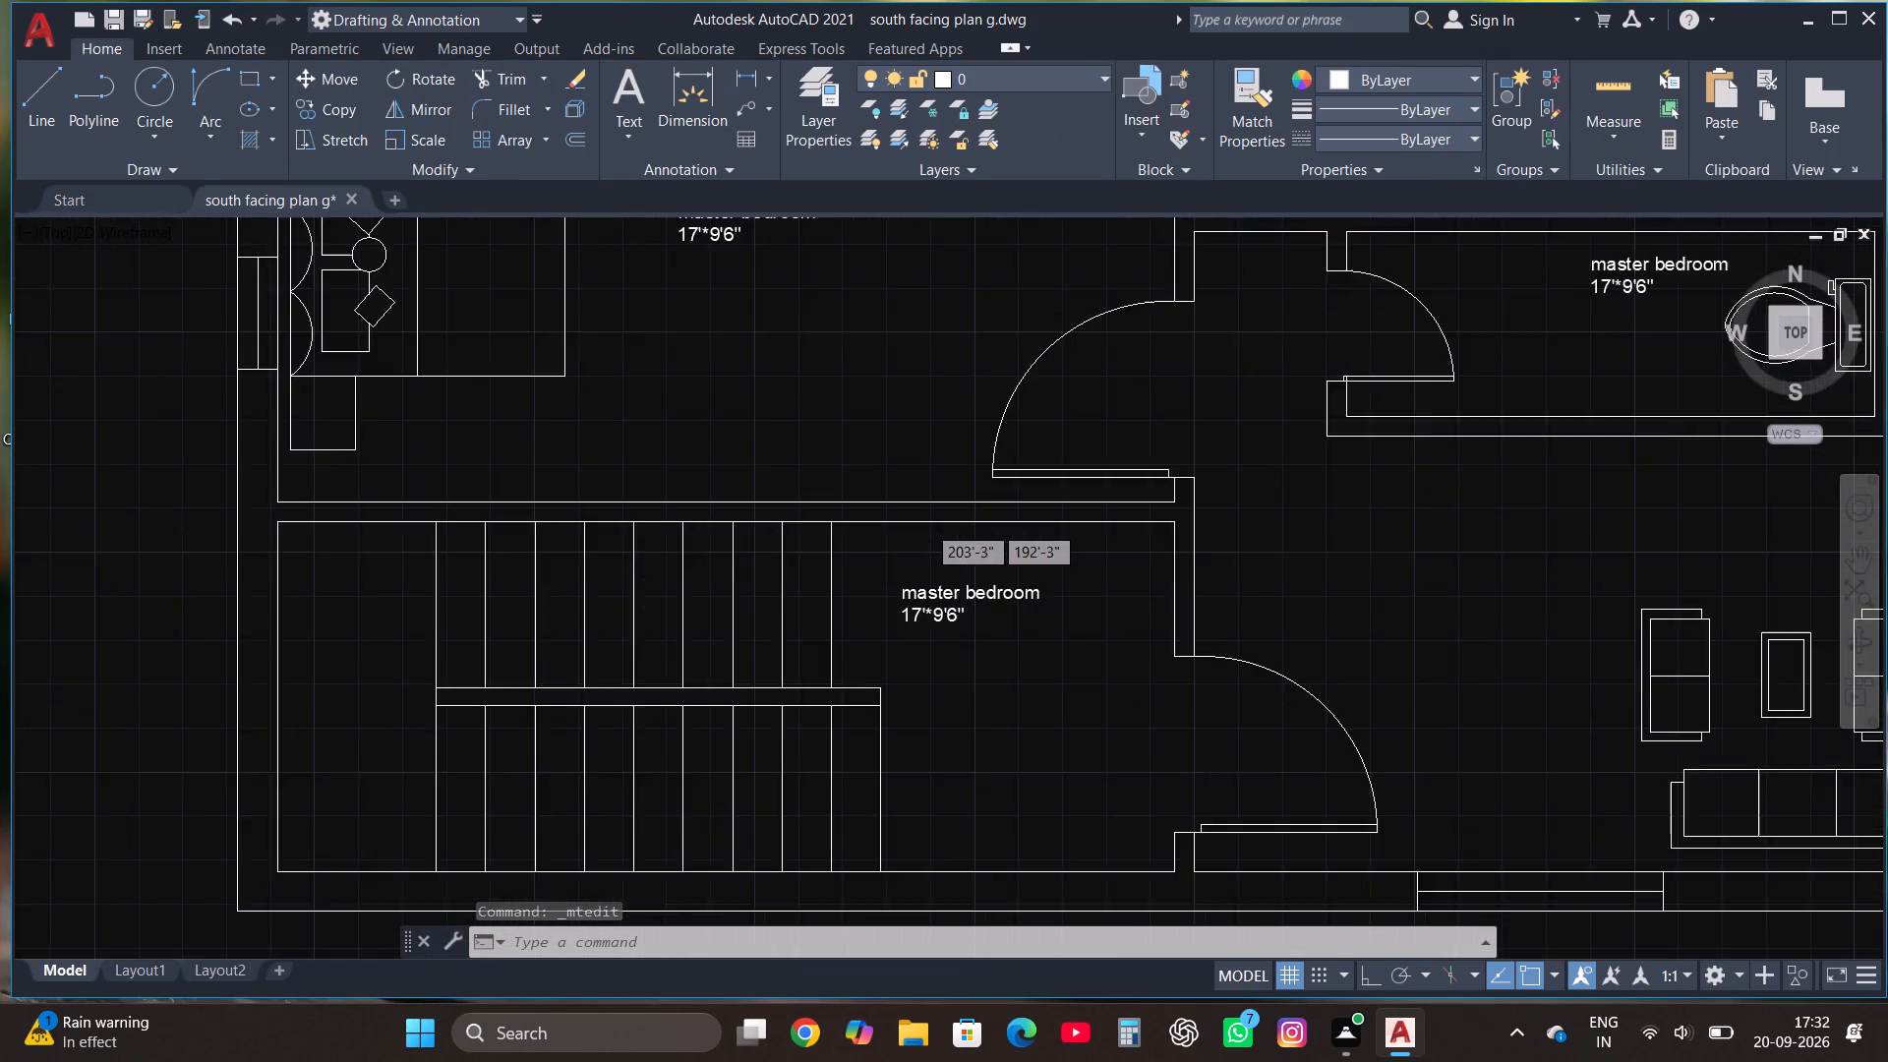
{"action": "left_click", "coordinate": [969, 654]}
{"action": "right_click", "coordinate": [969, 654]}
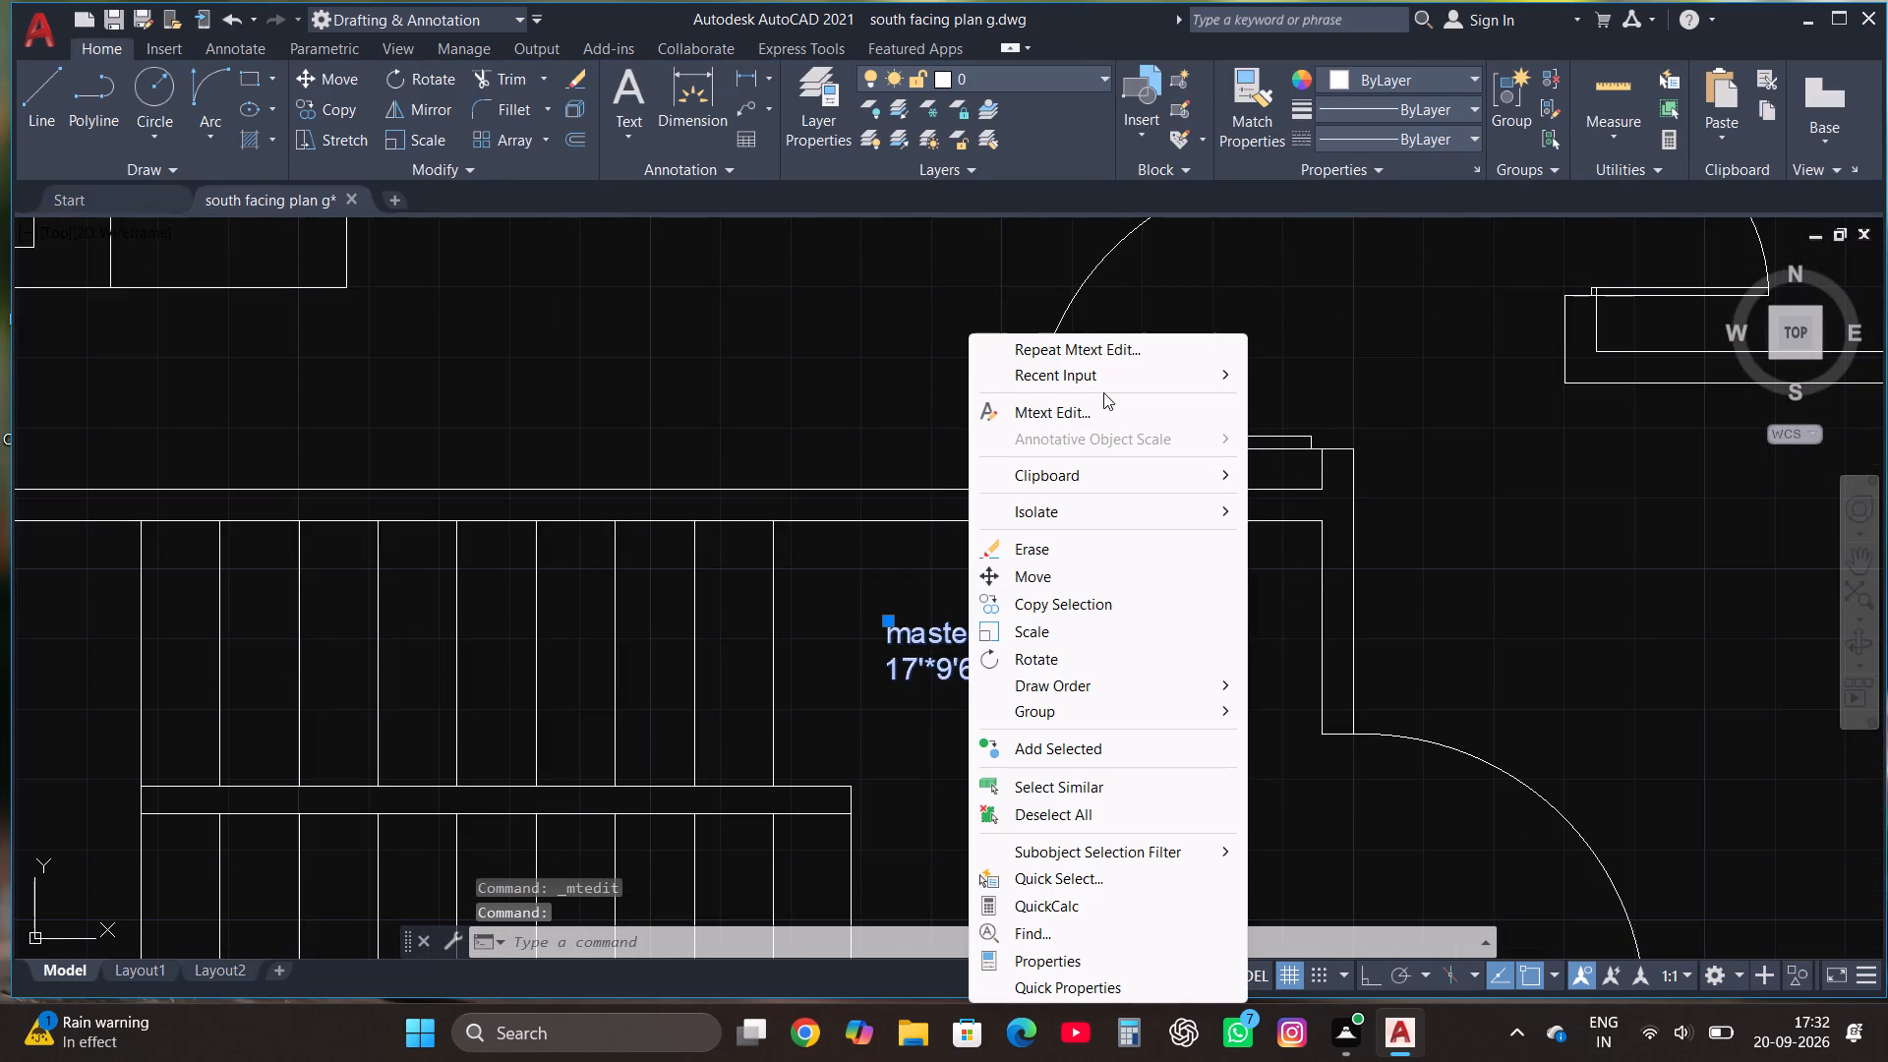
{"action": "left_click", "coordinate": [1101, 410]}
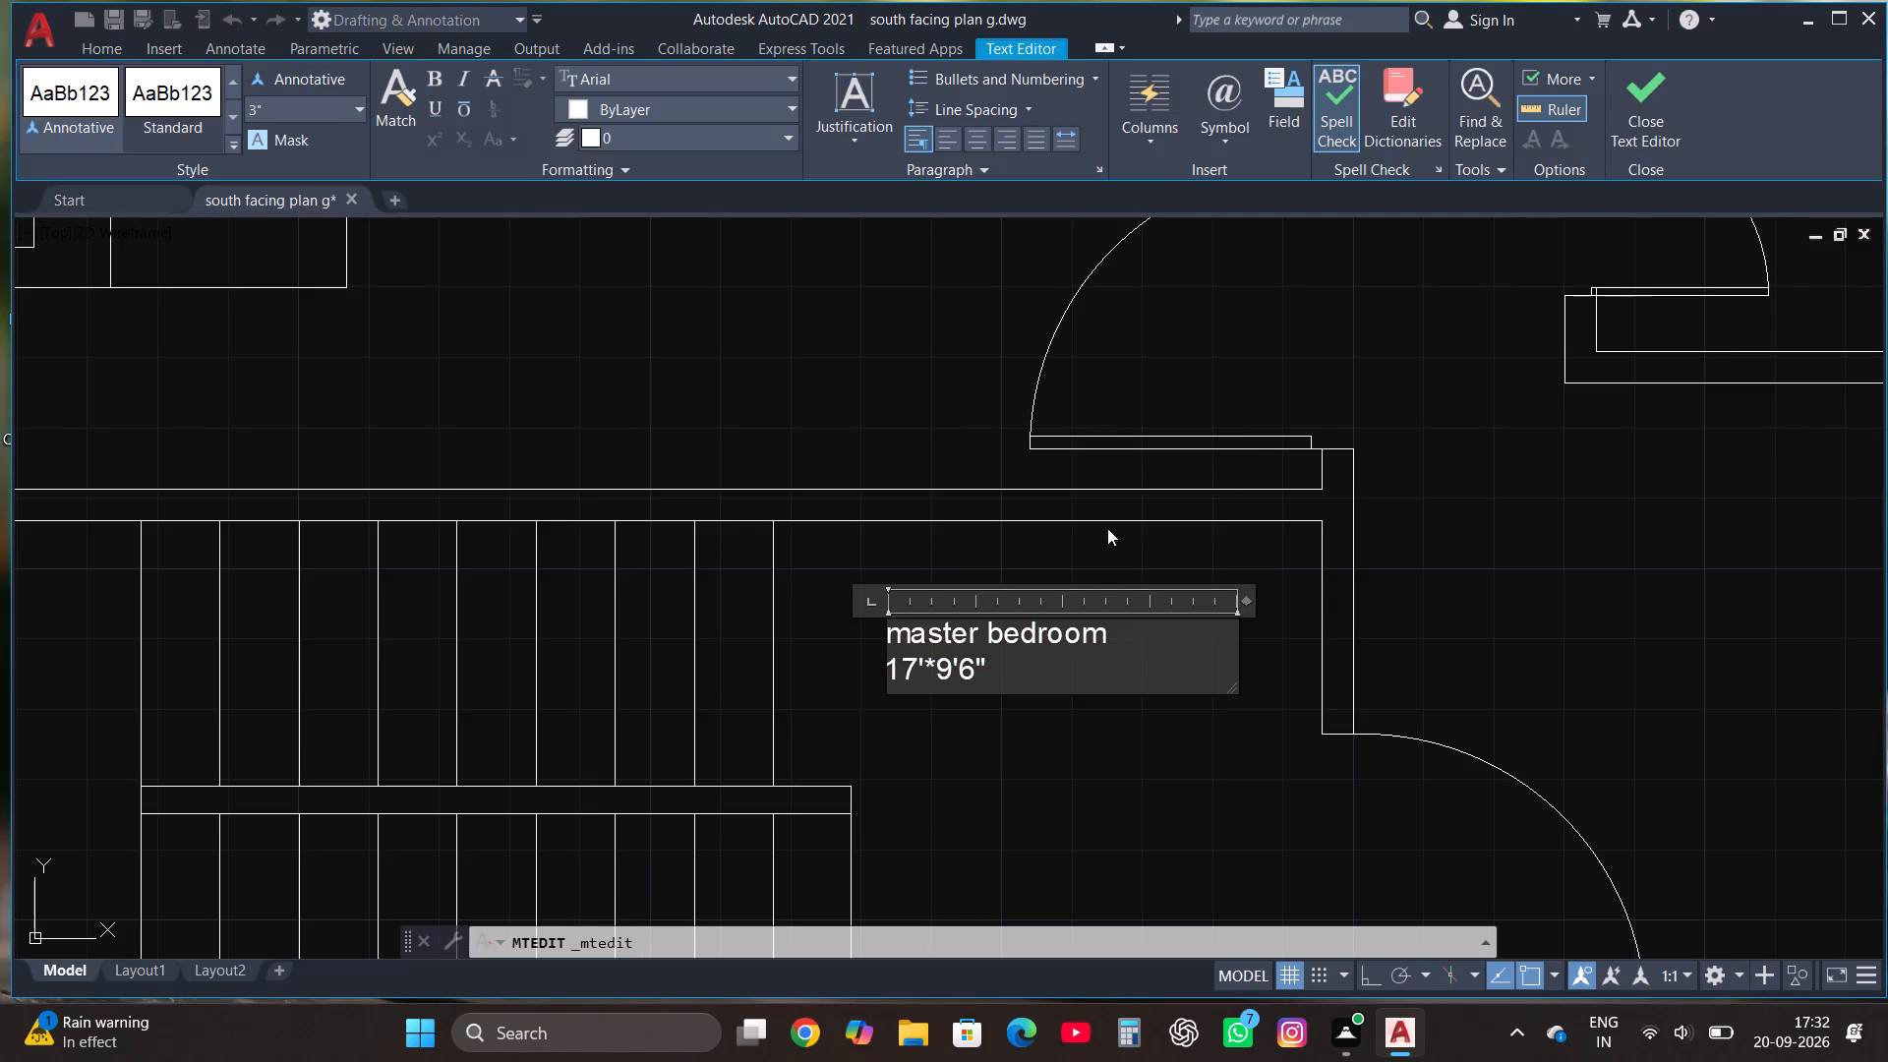
{"action": "left_click", "coordinate": [1141, 649]}
{"action": "key", "text": "BackSpace"}
{"action": "key", "text": "BackSpace"}
{"action": "key", "text": "BackSpace"}
{"action": "key", "text": "BackSpace"}
{"action": "key", "text": "BackSpace"}
{"action": "key", "text": "BackSpace"}
{"action": "key", "text": "BackSpace"}
{"action": "key", "text": "BackSpace"}
{"action": "key", "text": "BackSpace"}
{"action": "key", "text": "BackSpace"}
{"action": "key", "text": "BackSpace"}
{"action": "key", "text": "BackSpace"}
{"action": "key", "text": "BackSpace"}
{"action": "key", "text": "BackSpace"}
{"action": "key", "text": "BackSpace"}
{"action": "key", "text": "BackSpace"}
{"action": "key", "text": "BackSpace"}
{"action": "key", "text": "BackSpace"}
{"action": "key", "text": "BackSpace"}
{"action": "key", "text": "BackSpace"}
{"action": "type", "text": "SITOUT"}
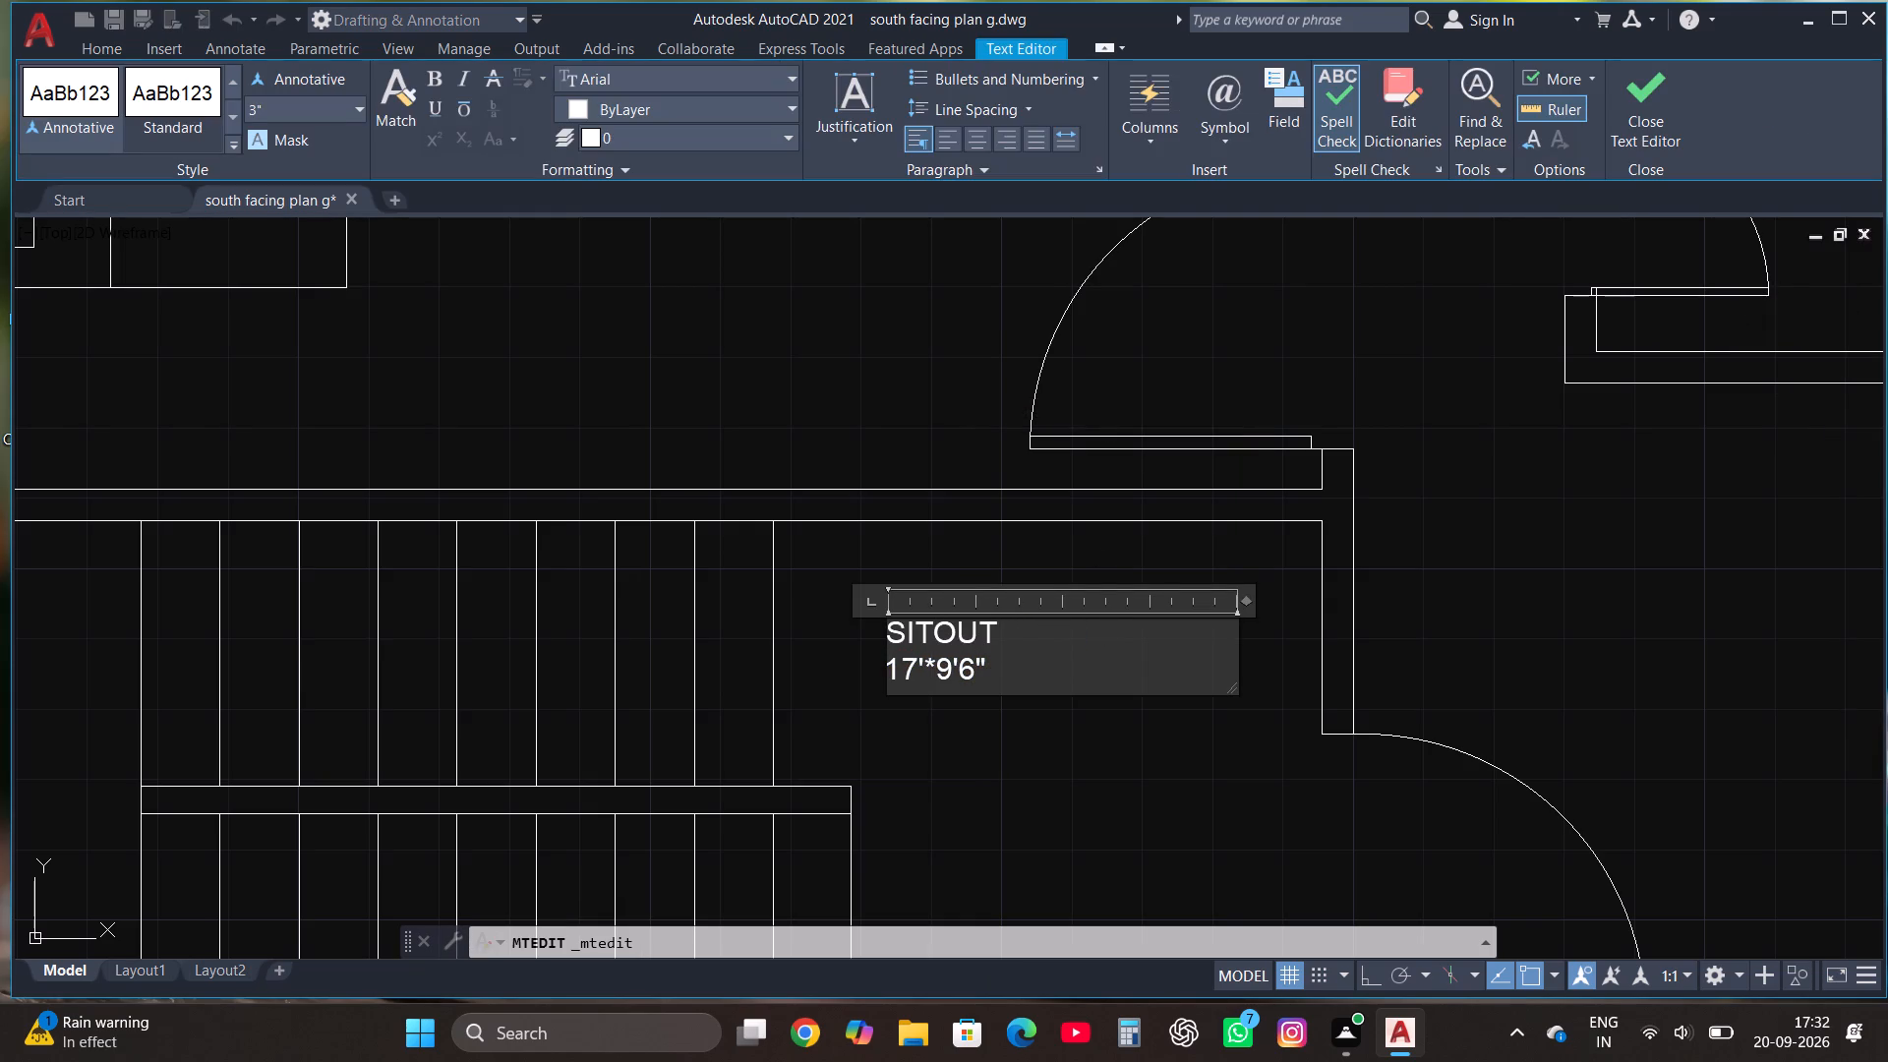
Change the size line of the SITOUT label to 4'8"*7'.
{"action": "left_click", "coordinate": [1011, 676]}
{"action": "key", "text": "BackSpace"}
{"action": "key", "text": "BackSpace"}
{"action": "key", "text": "BackSpace"}
{"action": "key", "text": "BackSpace"}
{"action": "key", "text": "BackSpace"}
{"action": "key", "text": "BackSpace"}
{"action": "key", "text": "BackSpace"}
{"action": "key", "text": "BackSpace"}
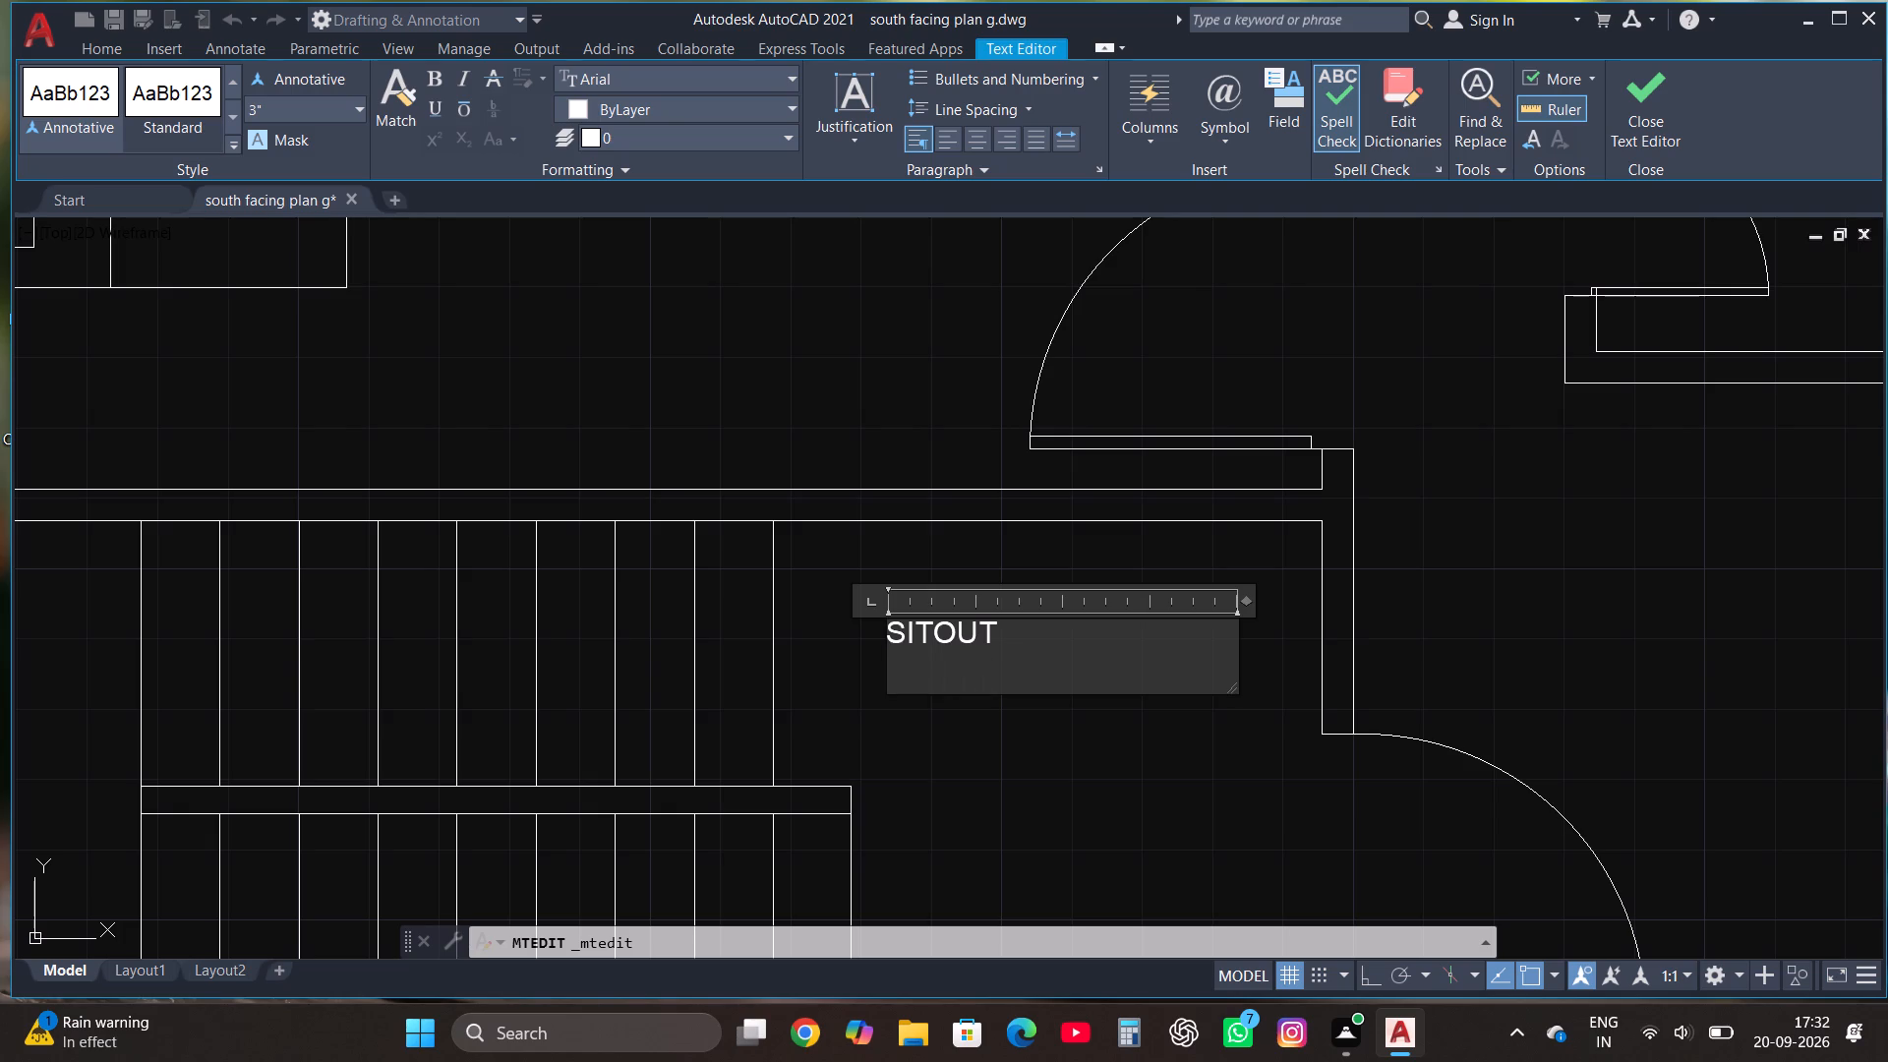
{"action": "type", "text": "4'"}
{"action": "type", "text": "8\"*"}
{"action": "type", "text": "7'"}
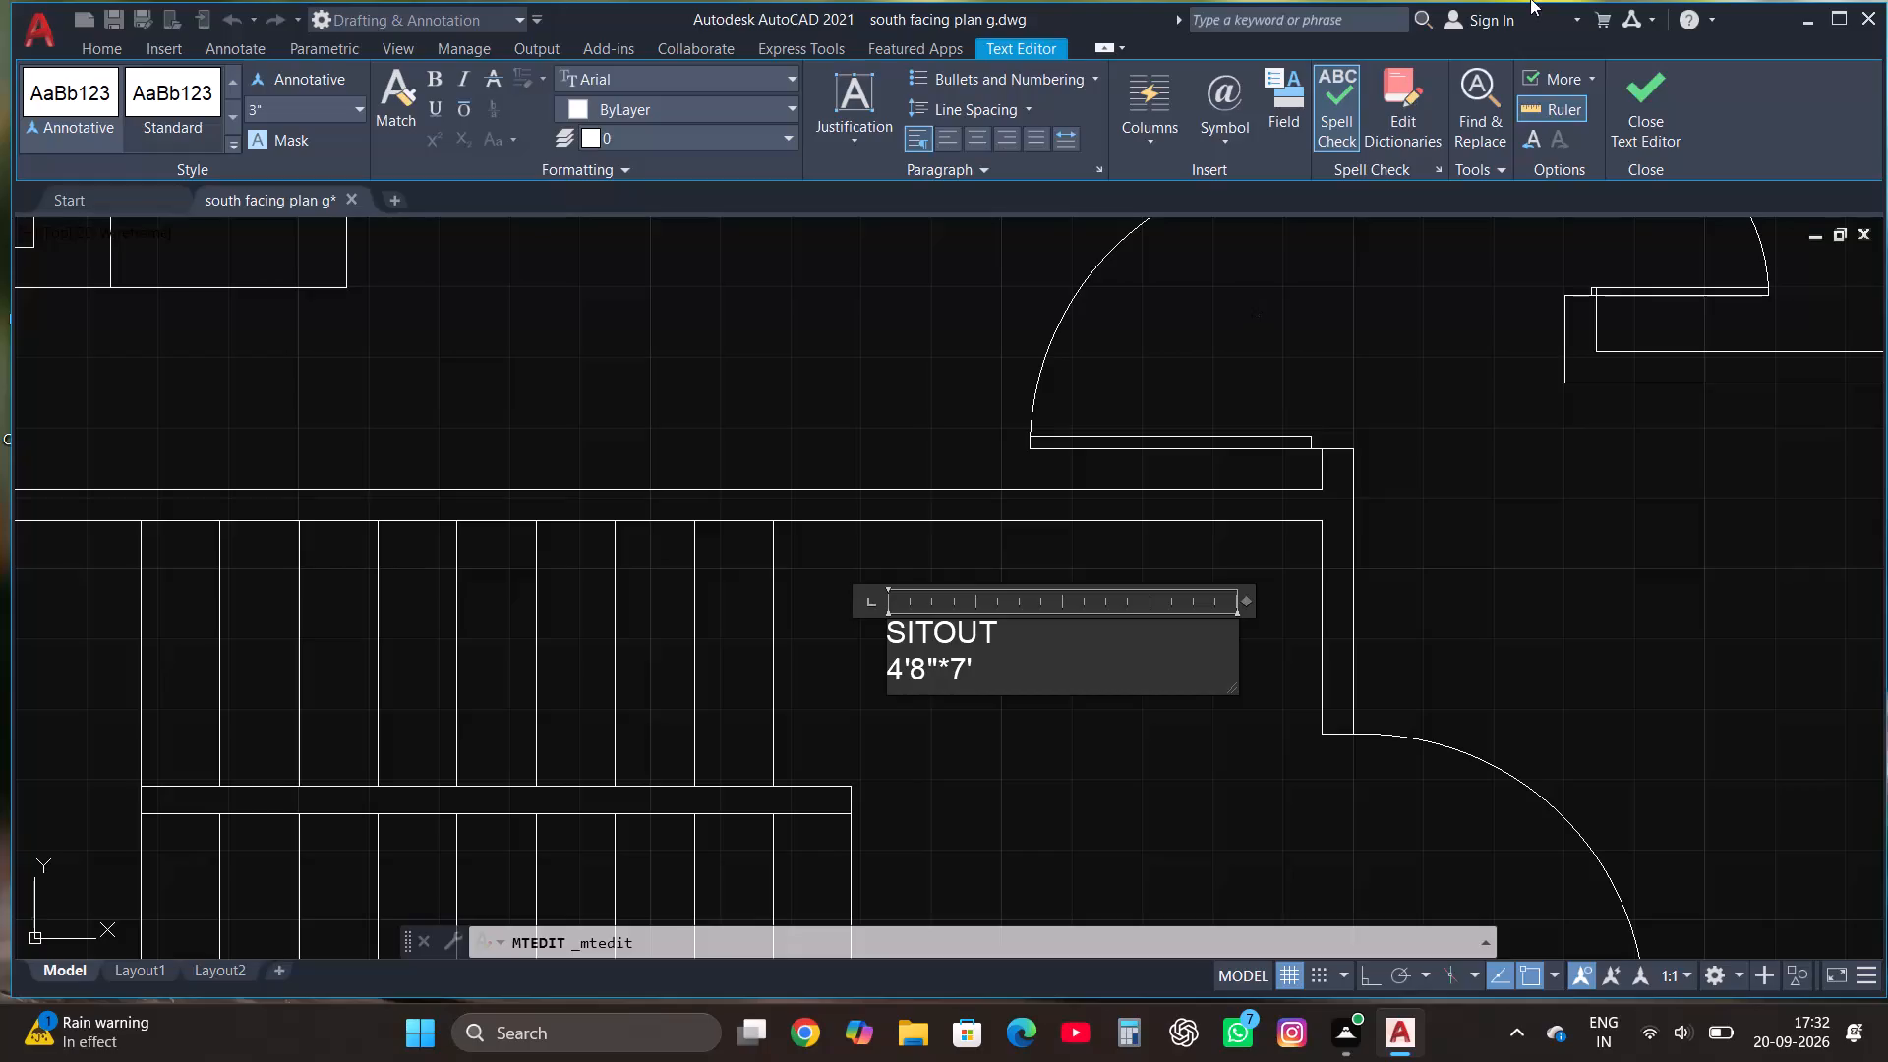
{"action": "left_click", "coordinate": [1643, 97]}
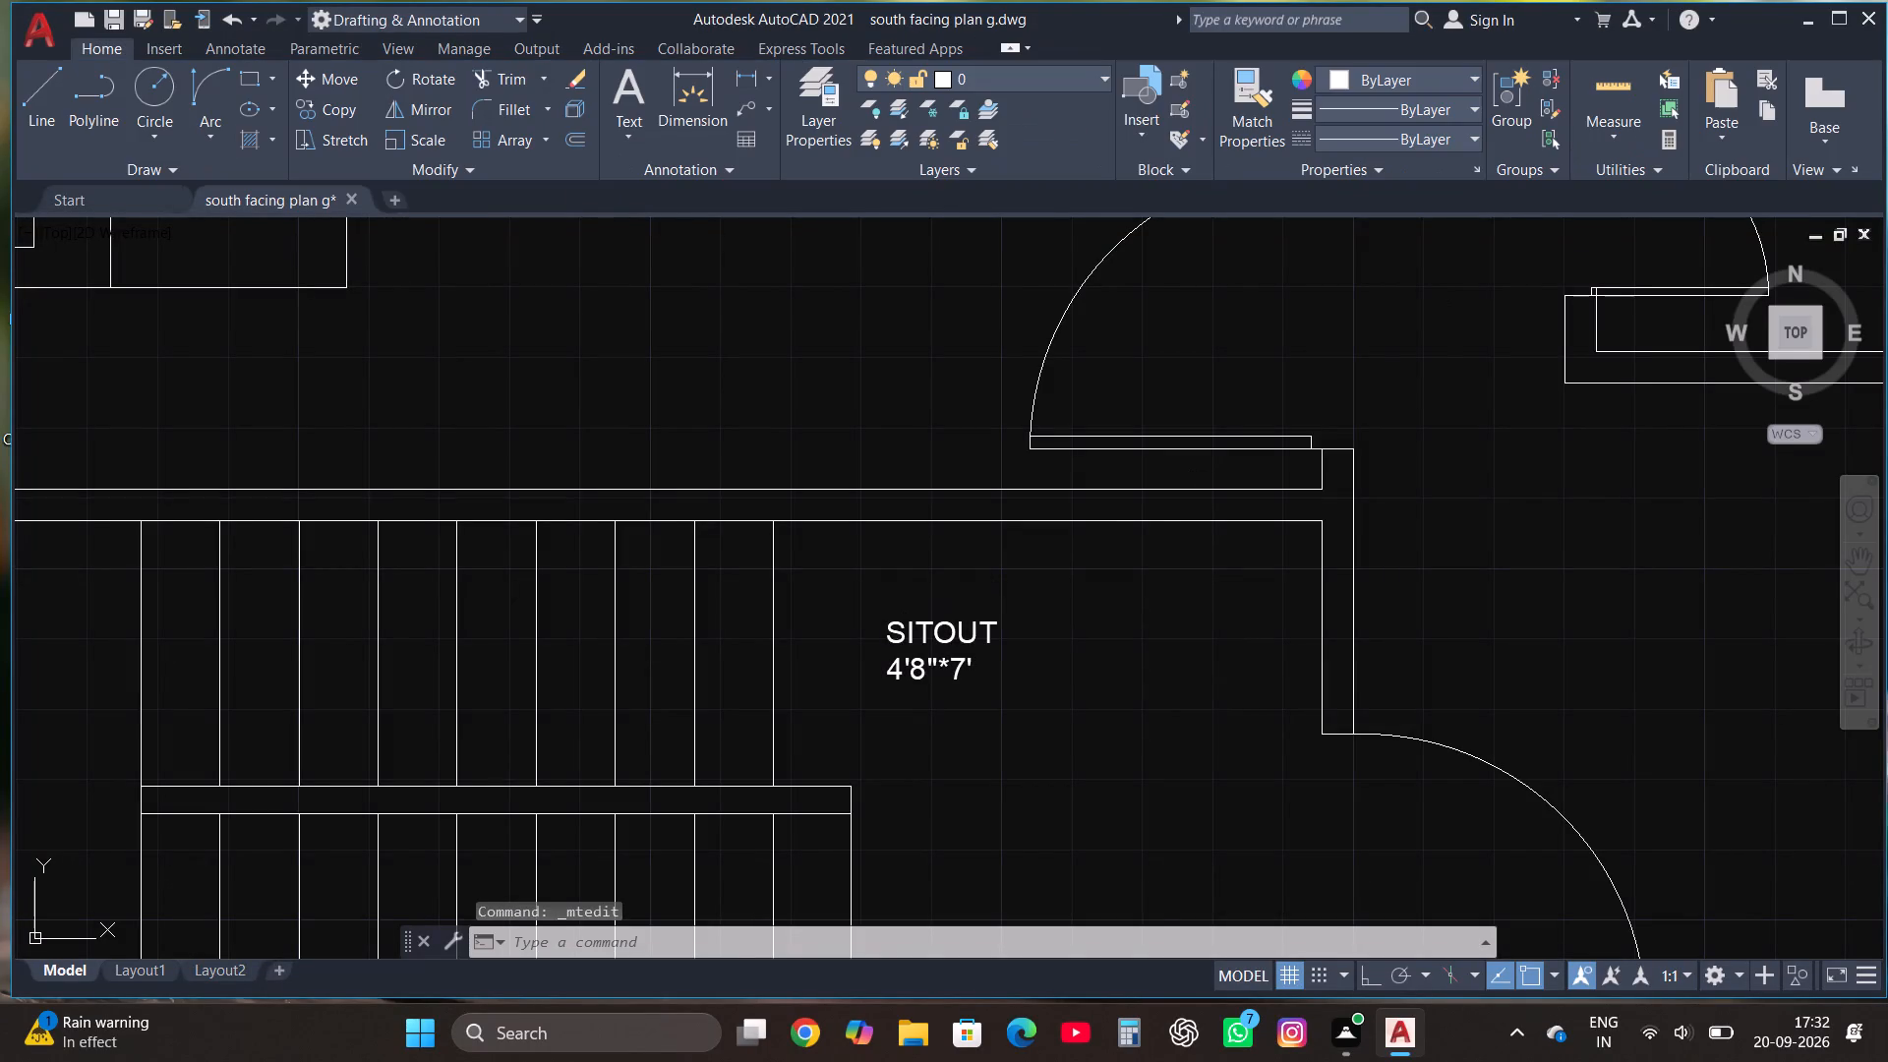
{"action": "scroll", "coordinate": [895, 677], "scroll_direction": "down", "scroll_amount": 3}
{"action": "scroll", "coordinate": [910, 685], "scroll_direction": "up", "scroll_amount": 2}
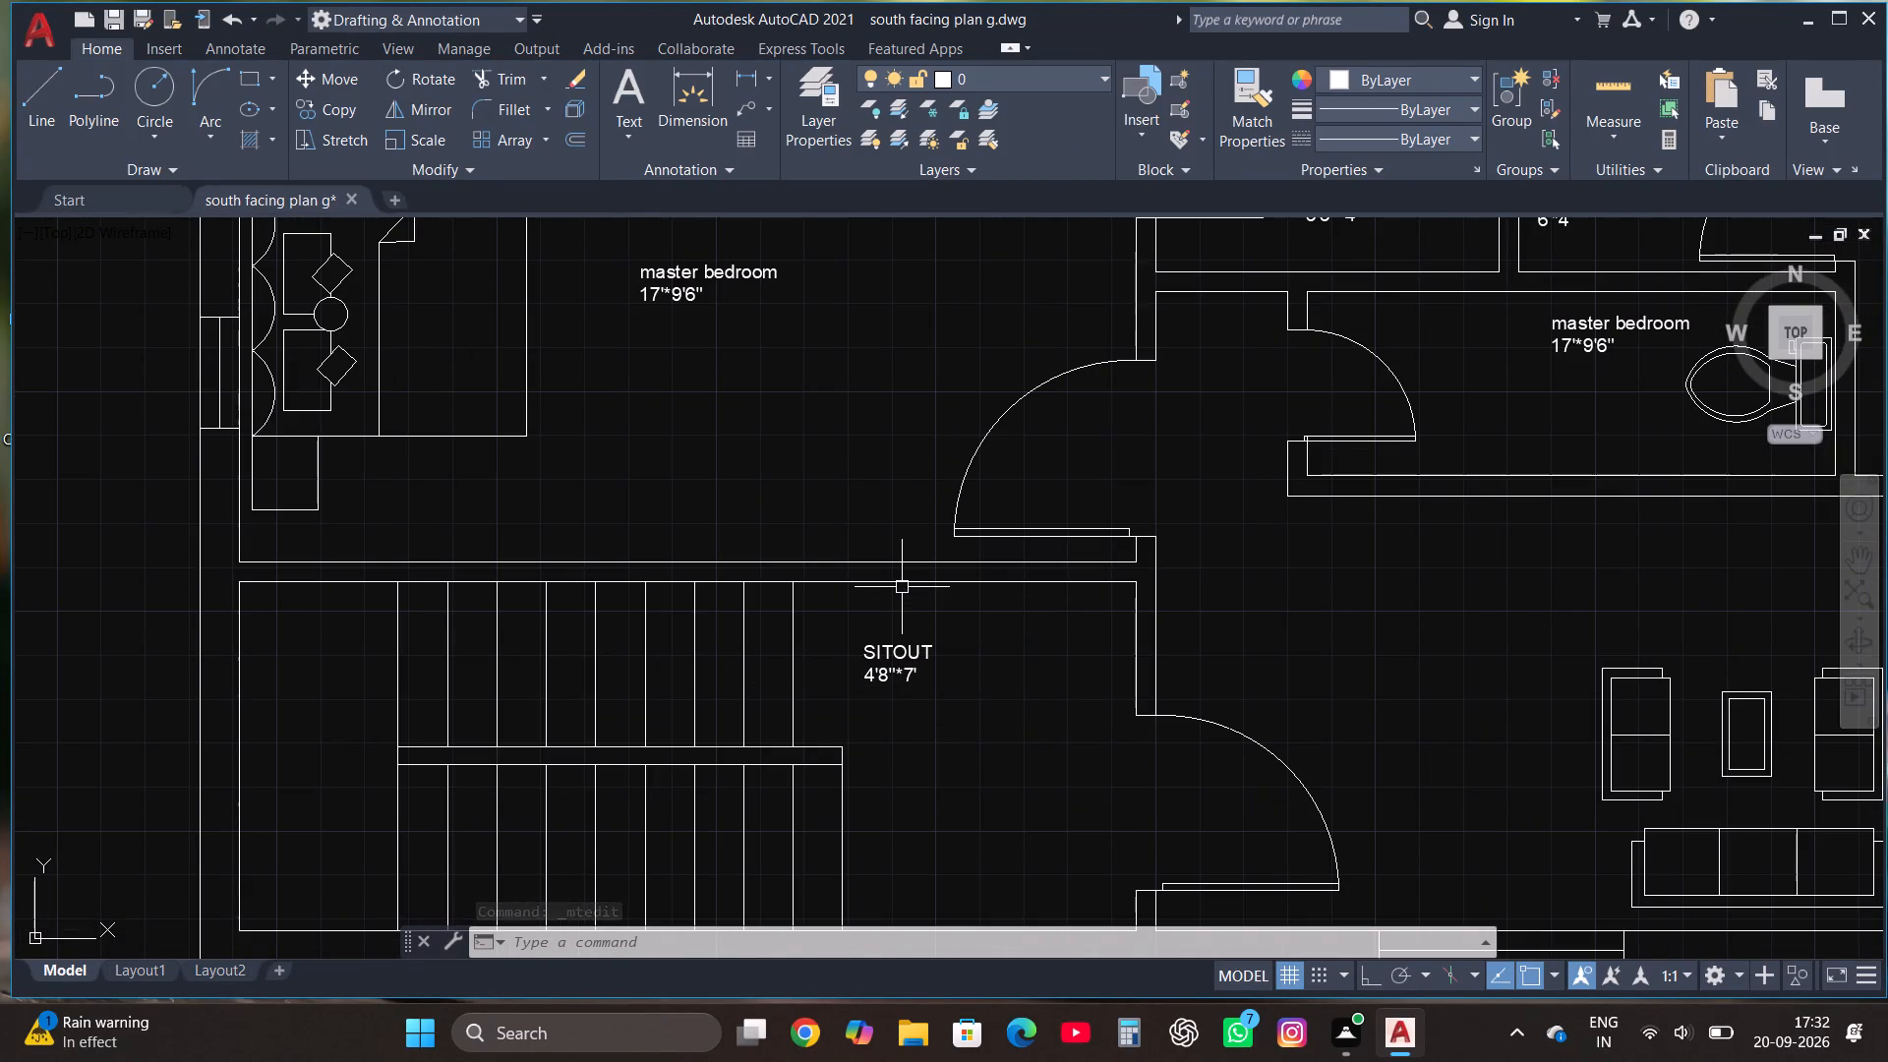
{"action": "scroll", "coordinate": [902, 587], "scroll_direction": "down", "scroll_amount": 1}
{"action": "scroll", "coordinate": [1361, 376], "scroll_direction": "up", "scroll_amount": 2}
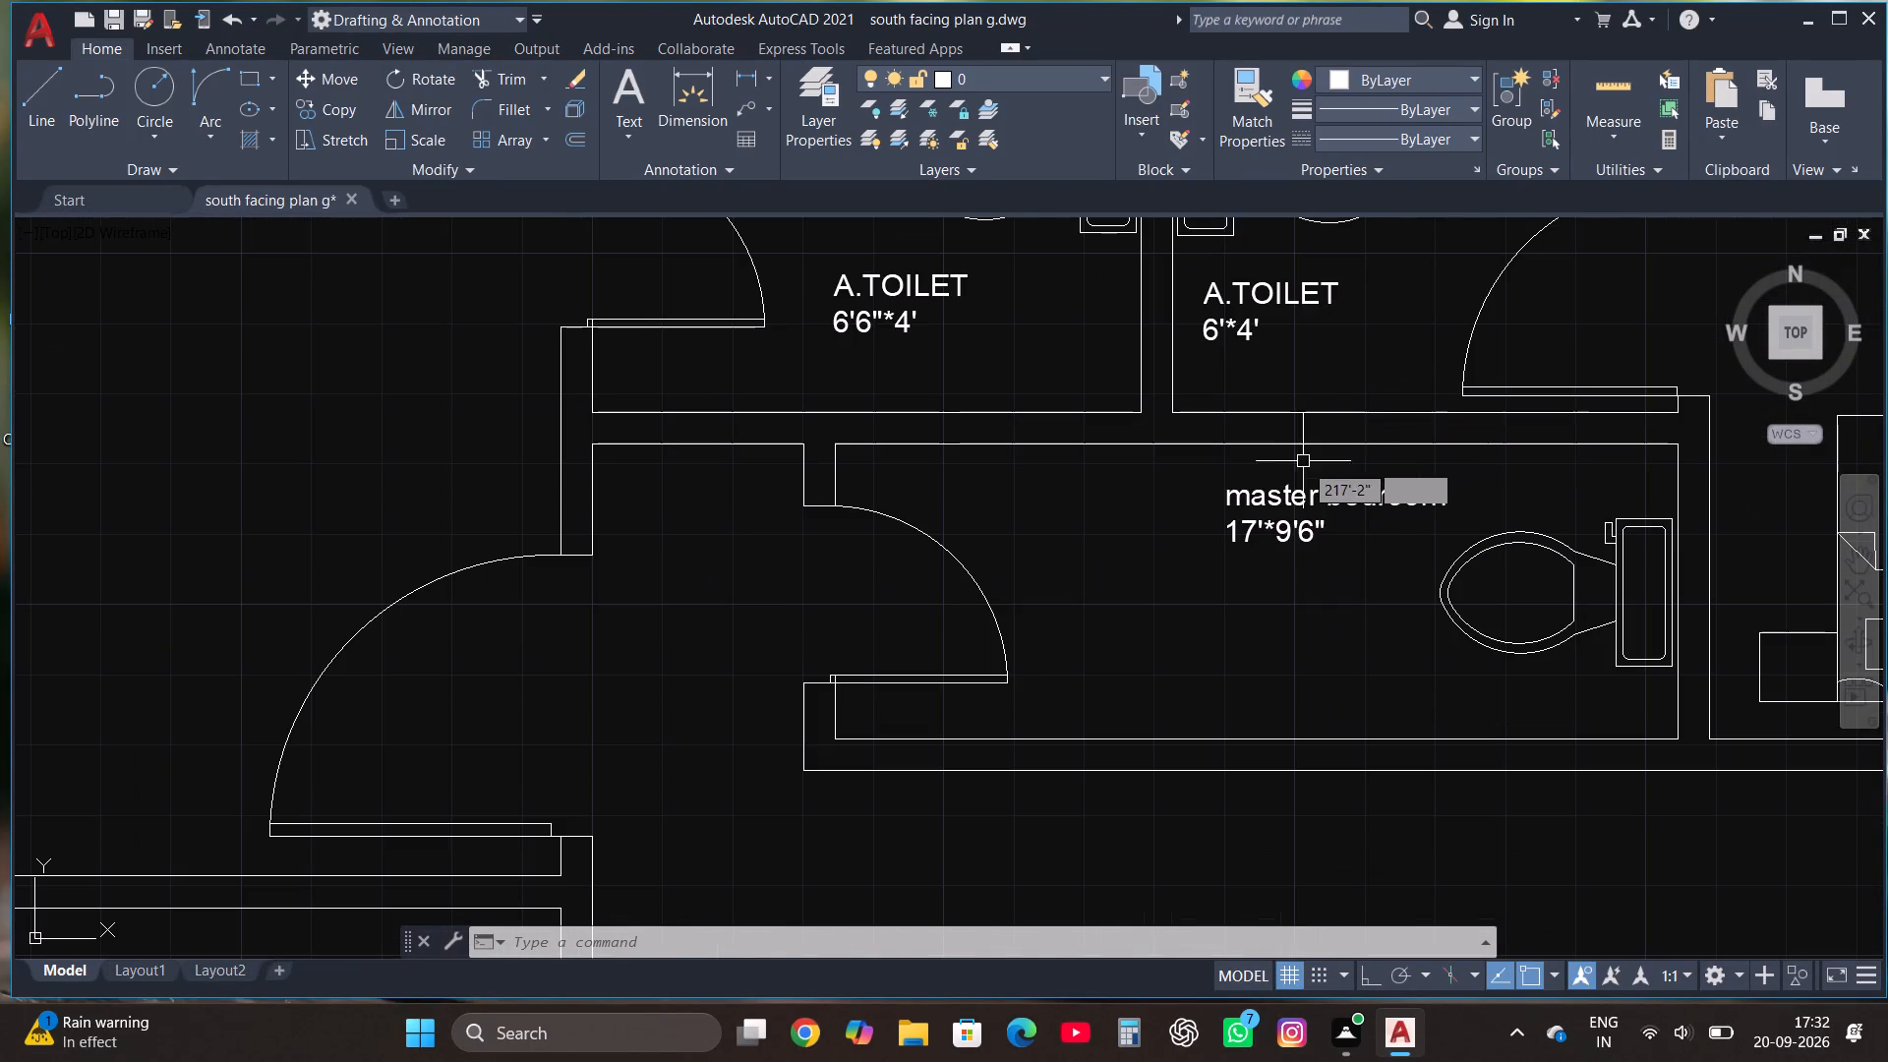
Replace the name in the copied master bedroom label in the room south of the A.TOILET rooms with C.TOILET.
{"action": "left_click", "coordinate": [1268, 511]}
{"action": "right_click", "coordinate": [1268, 511]}
{"action": "left_click", "coordinate": [1376, 400]}
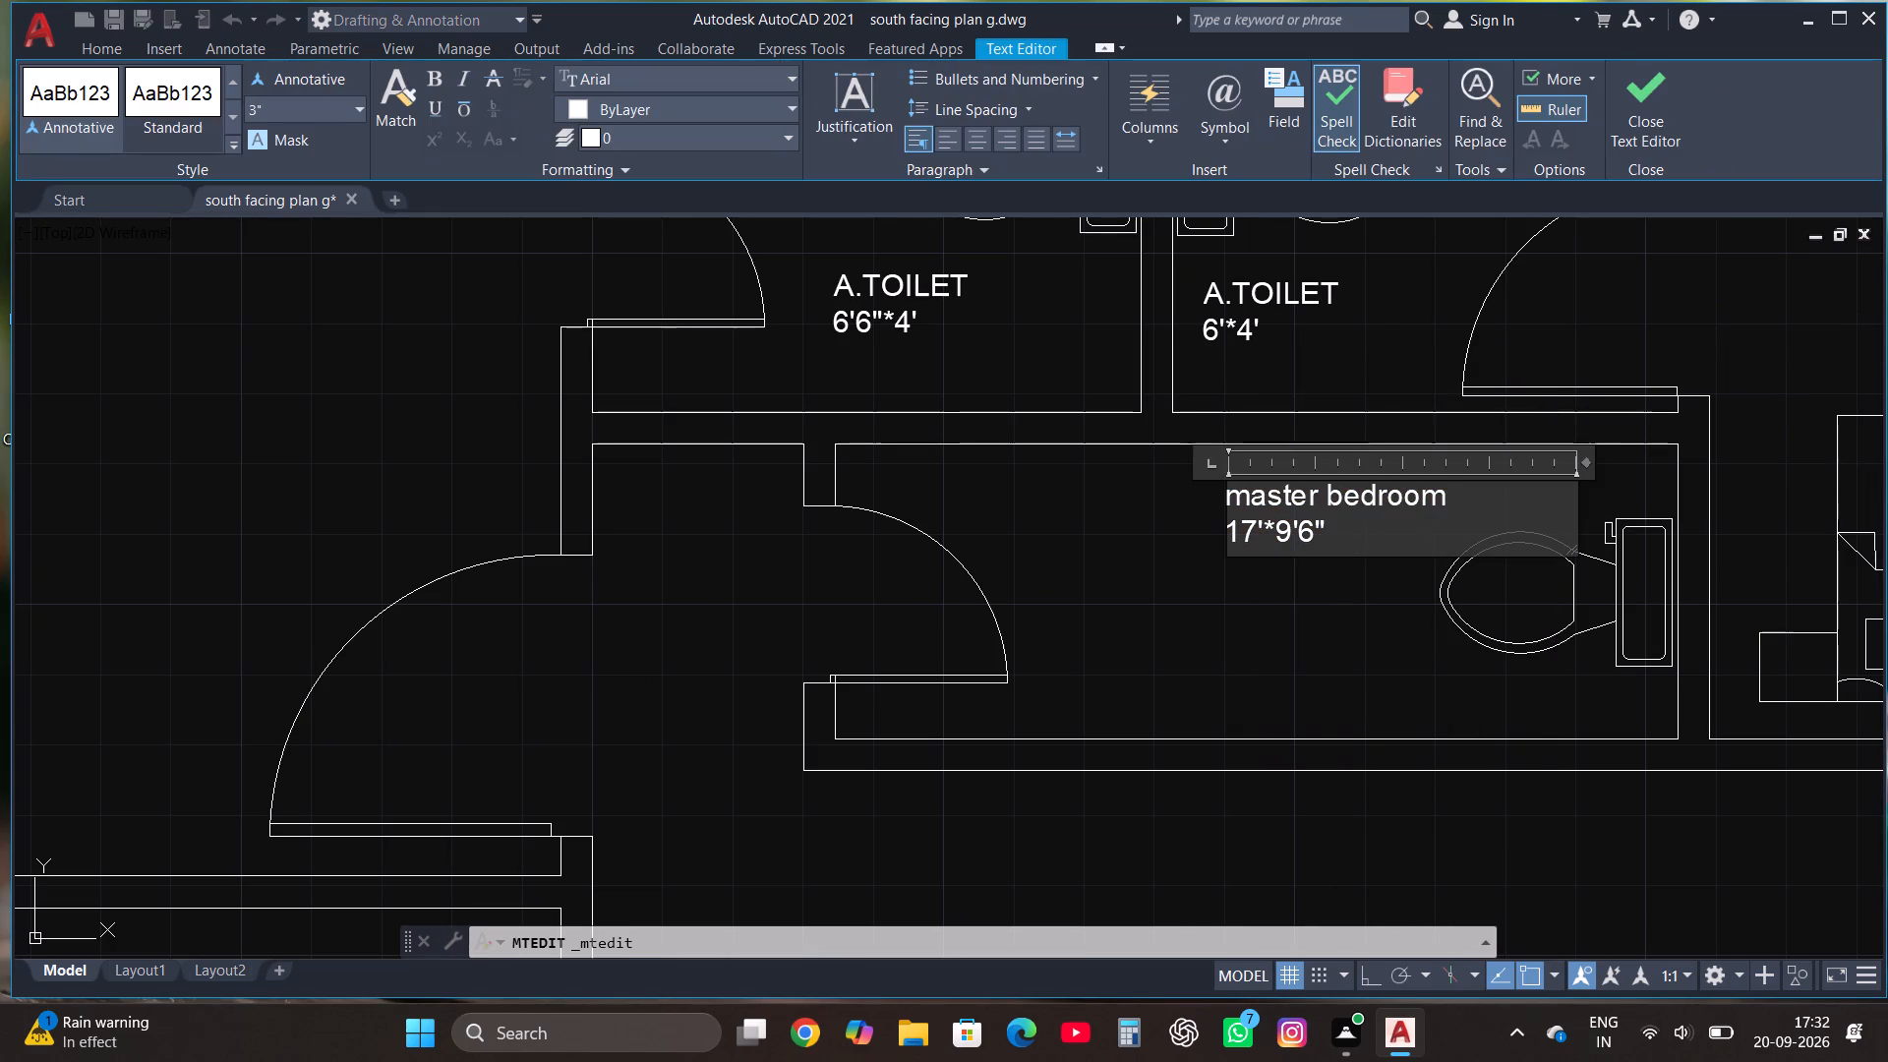
{"action": "left_click", "coordinate": [1448, 500]}
{"action": "key", "text": "BackSpace"}
{"action": "key", "text": "BackSpace"}
{"action": "key", "text": "BackSpace"}
{"action": "key", "text": "BackSpace"}
{"action": "key", "text": "BackSpace"}
{"action": "key", "text": "BackSpace"}
{"action": "key", "text": "BackSpace"}
{"action": "key", "text": "BackSpace"}
{"action": "key", "text": "BackSpace"}
{"action": "key", "text": "BackSpace"}
{"action": "key", "text": "BackSpace"}
{"action": "key", "text": "BackSpace"}
{"action": "key", "text": "BackSpace"}
{"action": "key", "text": "BackSpace"}
{"action": "key", "text": "BackSpace"}
{"action": "key", "text": "BackSpace"}
{"action": "key", "text": "BackSpace"}
{"action": "key", "text": "BackSpace"}
{"action": "key", "text": "BackSpace"}
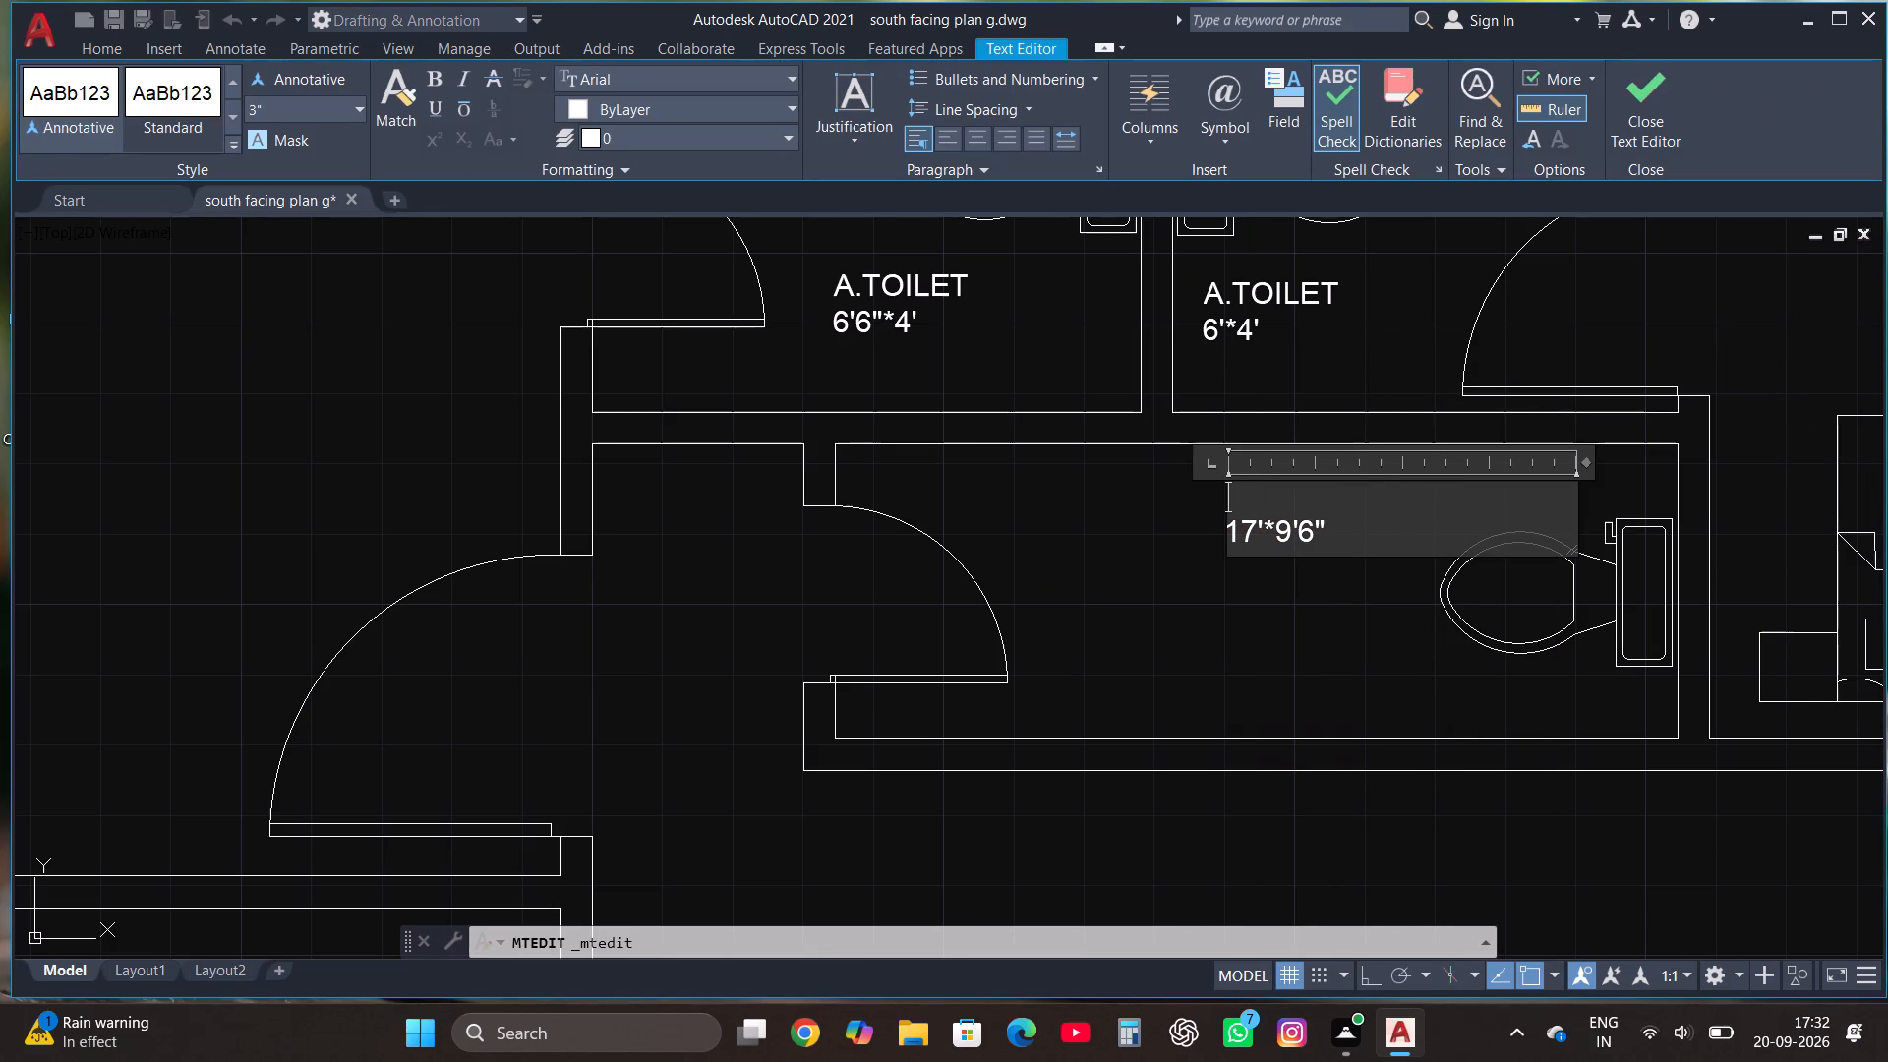
{"action": "key", "text": "c"}
{"action": "type", "text": ".TOILET"}
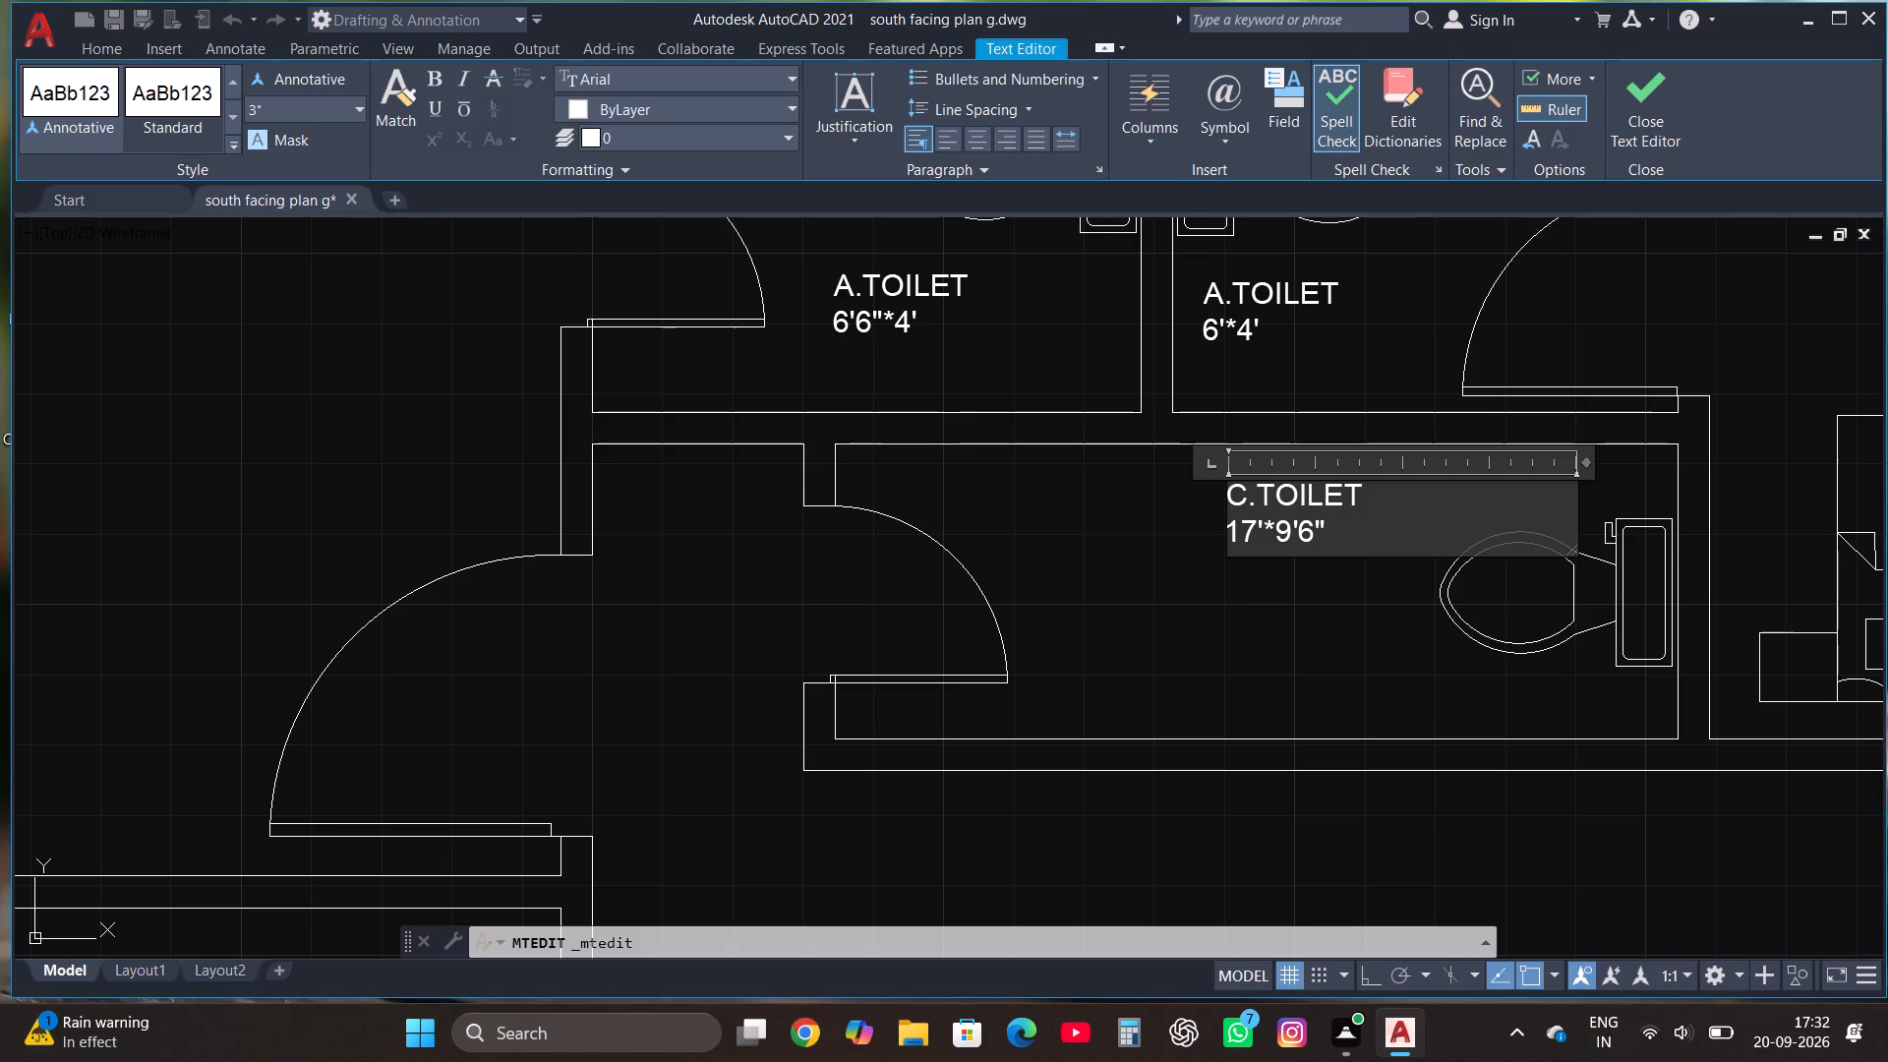
Change the size line of the C.TOILET label to 10'*3'6".
{"action": "left_click", "coordinate": [1346, 542]}
{"action": "key", "text": "BackSpace"}
{"action": "key", "text": "BackSpace"}
{"action": "key", "text": "BackSpace"}
{"action": "key", "text": "BackSpace"}
{"action": "key", "text": "BackSpace"}
{"action": "key", "text": "BackSpace"}
{"action": "key", "text": "BackSpace"}
{"action": "type", "text": "0'"}
{"action": "key", "text": "asterisk"}
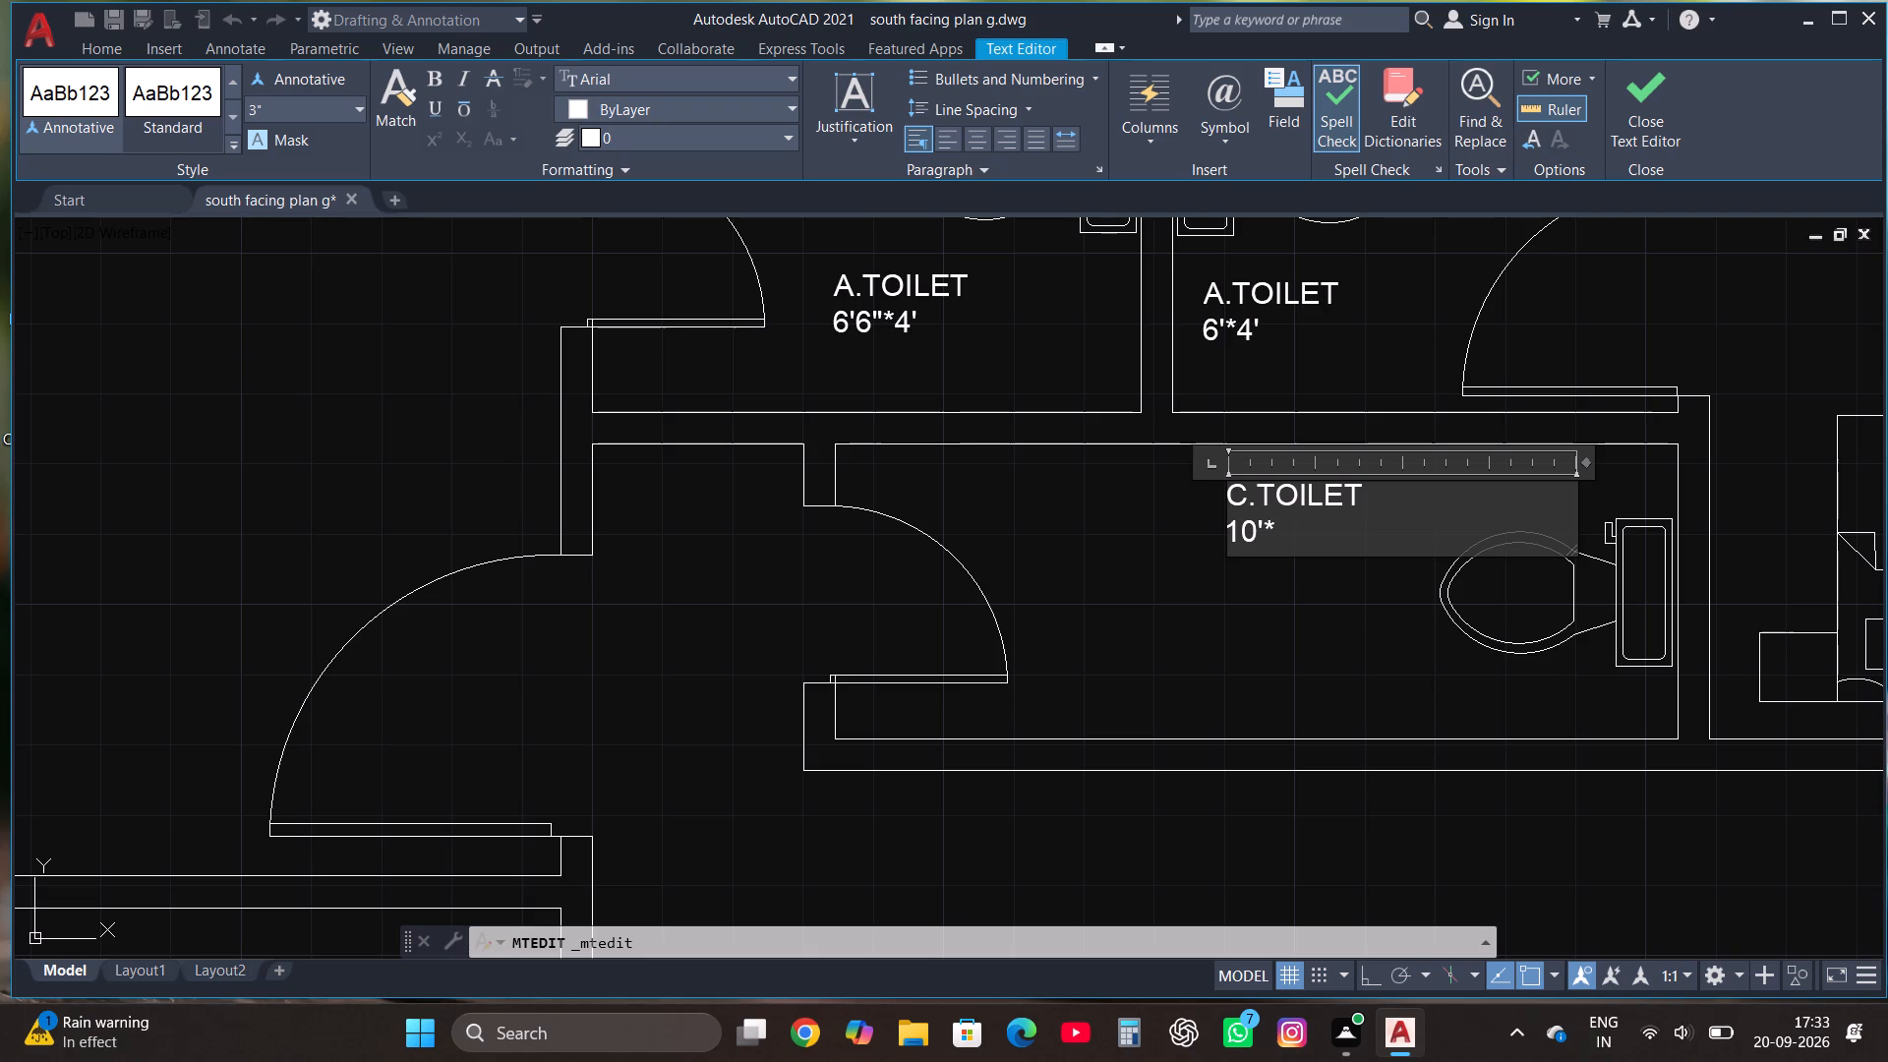
{"action": "type", "text": "3'6\""}
{"action": "left_click", "coordinate": [1635, 92]}
Move the C.TOILET label southwest to sit mid-height in its room, clear of the toilet fixture.
{"action": "left_click", "coordinate": [1300, 524]}
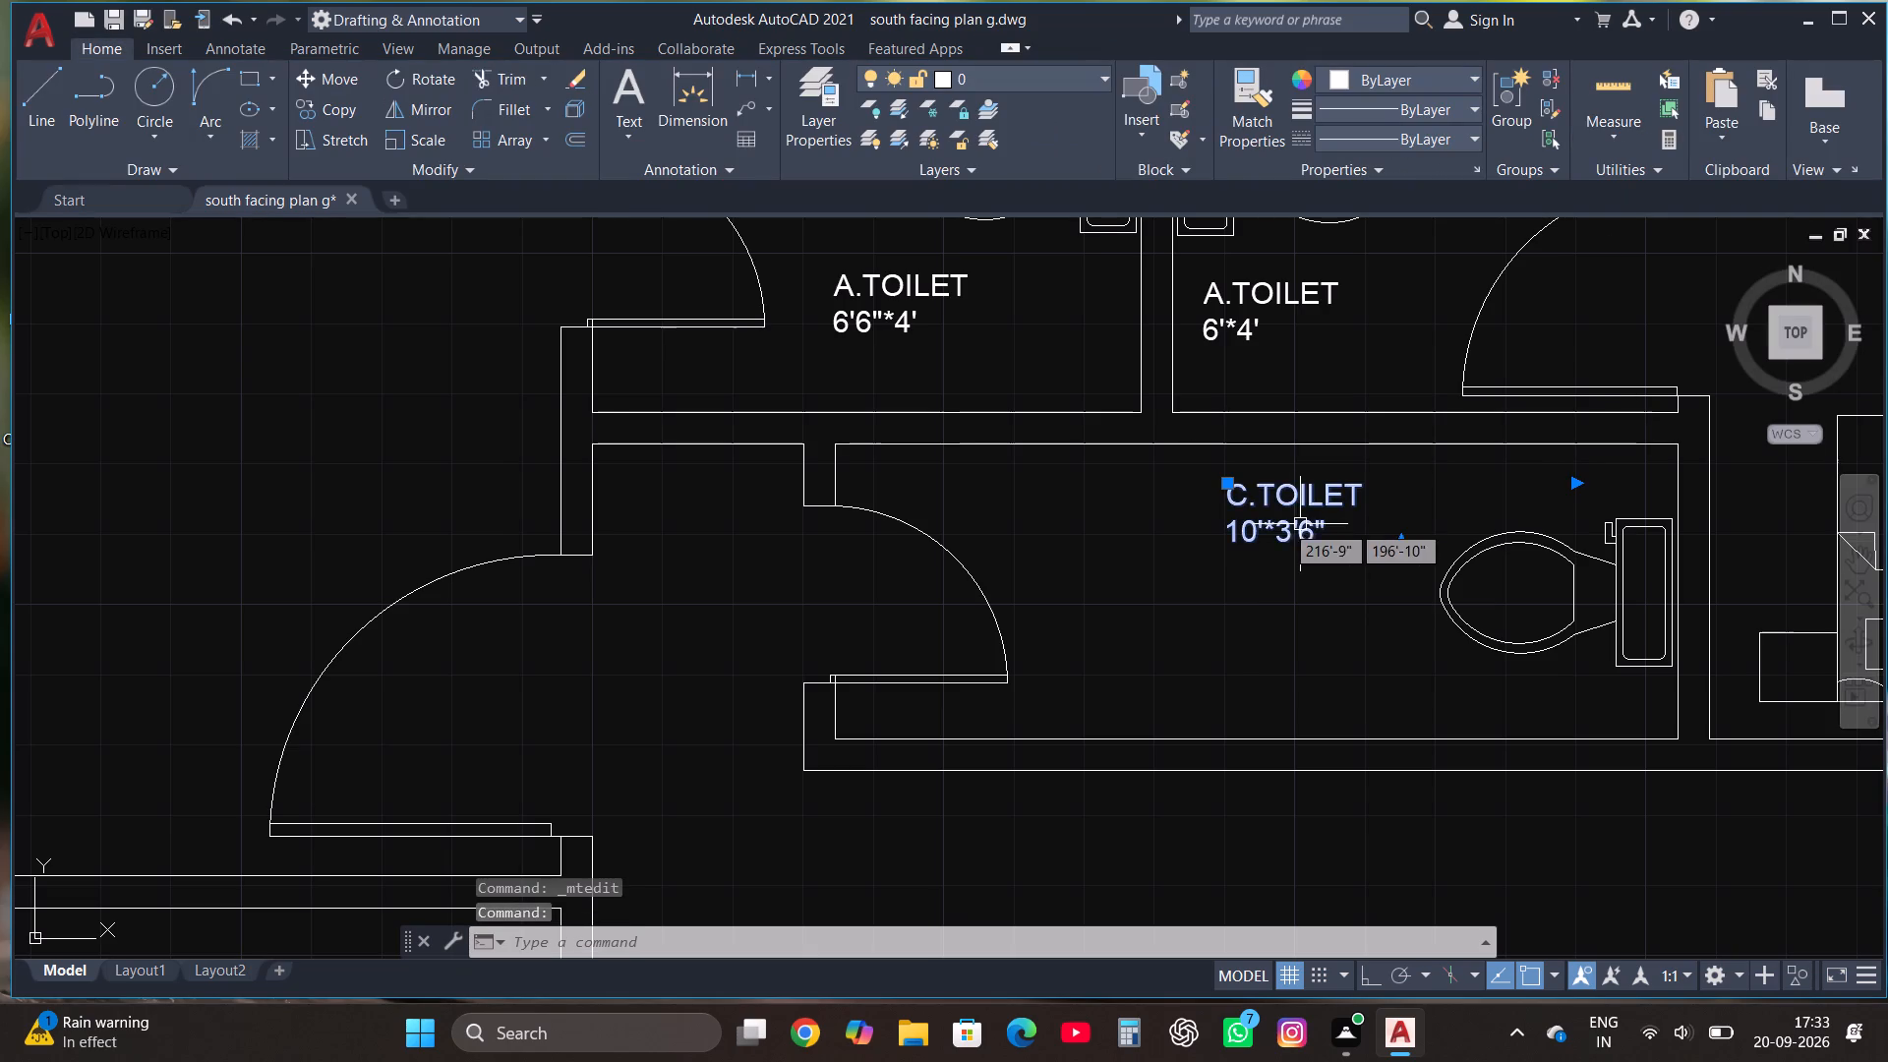
{"action": "left_click", "coordinate": [339, 73]}
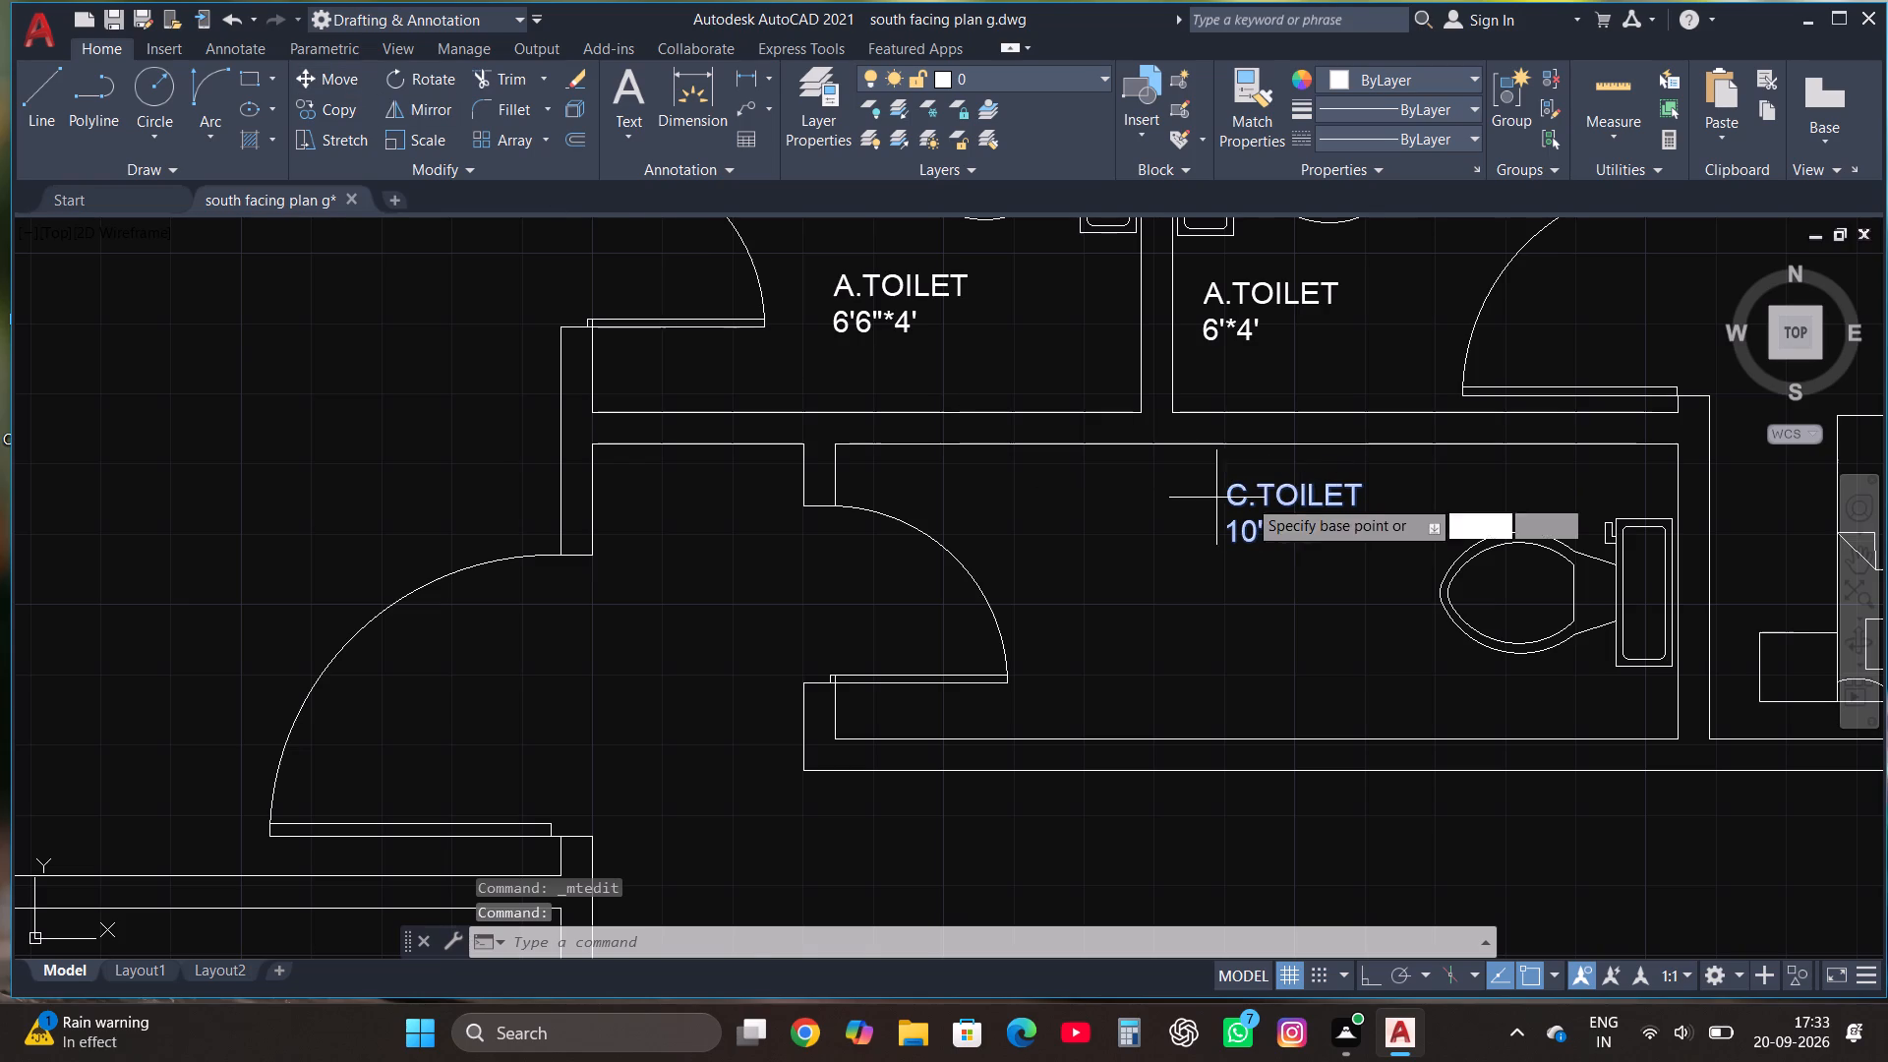
{"action": "left_click", "coordinate": [1260, 504]}
{"action": "left_click", "coordinate": [1210, 579]}
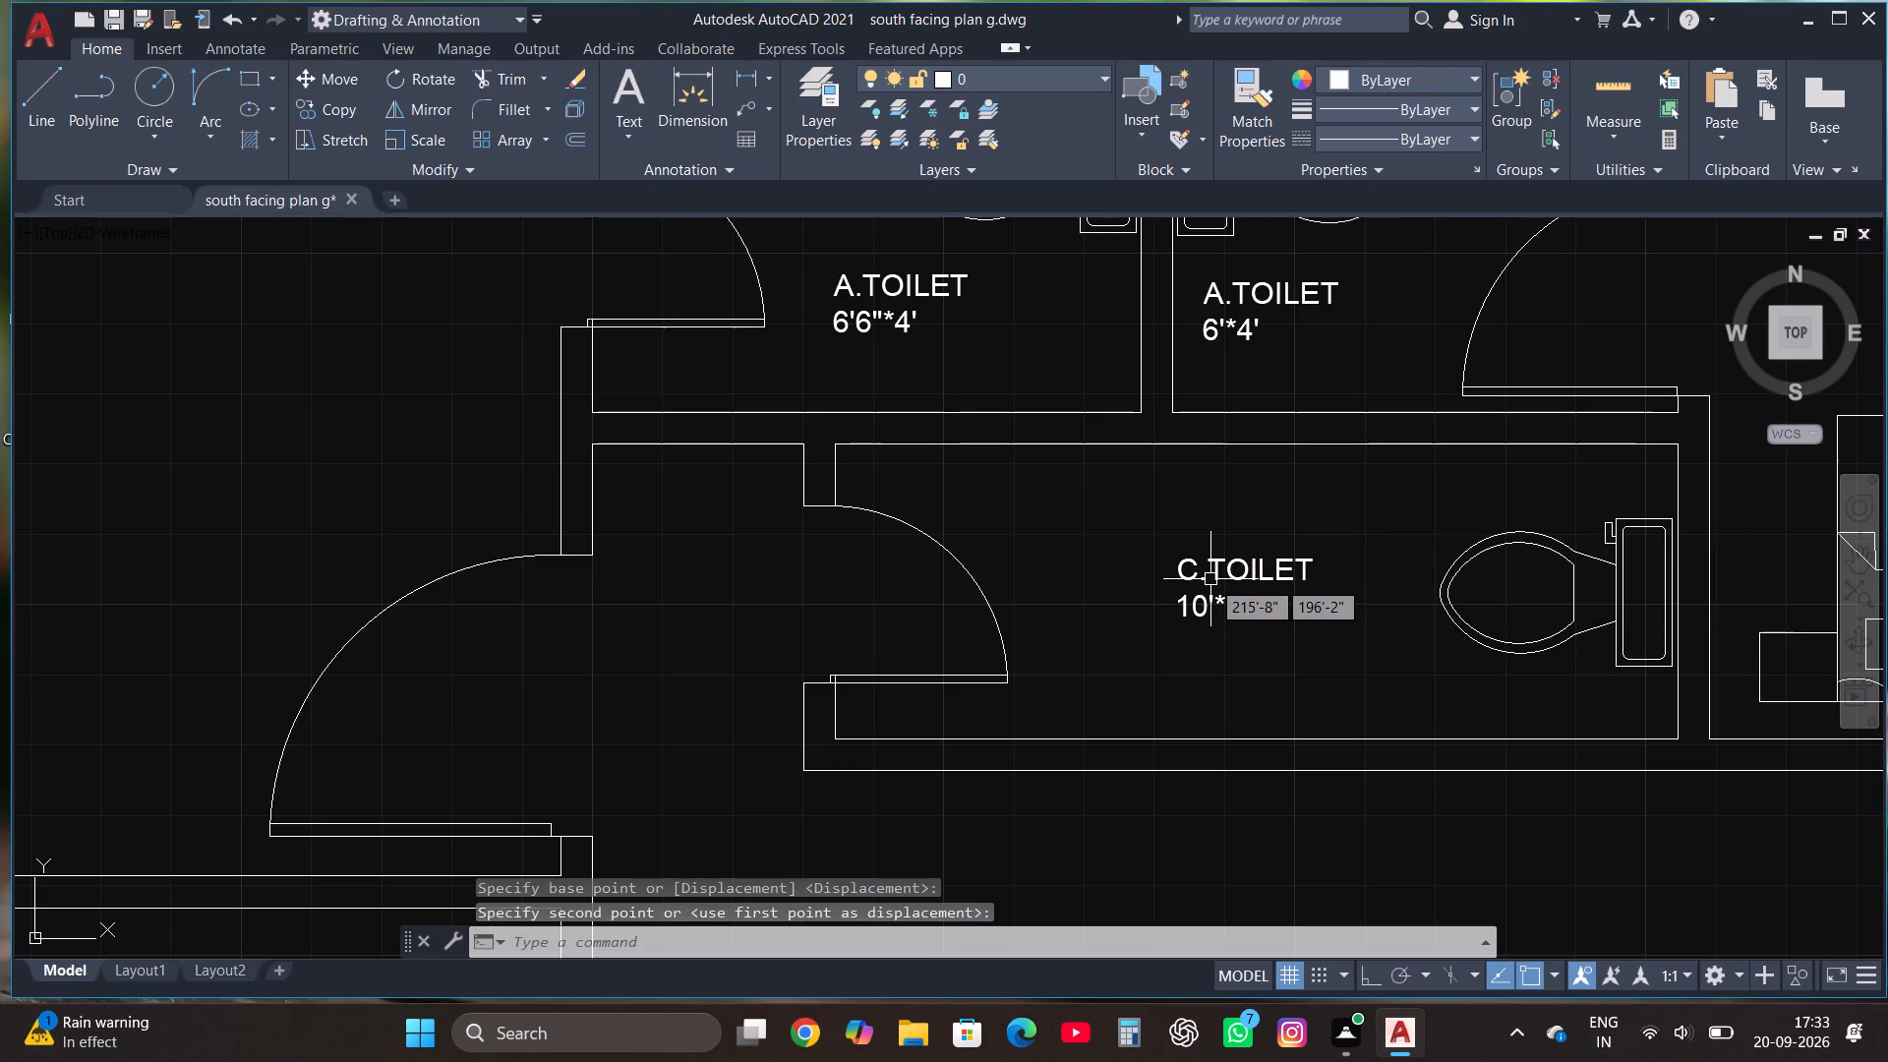
Copy the C.TOILET label to the area beside the C.TOILET door opening.
{"action": "left_click", "coordinate": [1210, 579]}
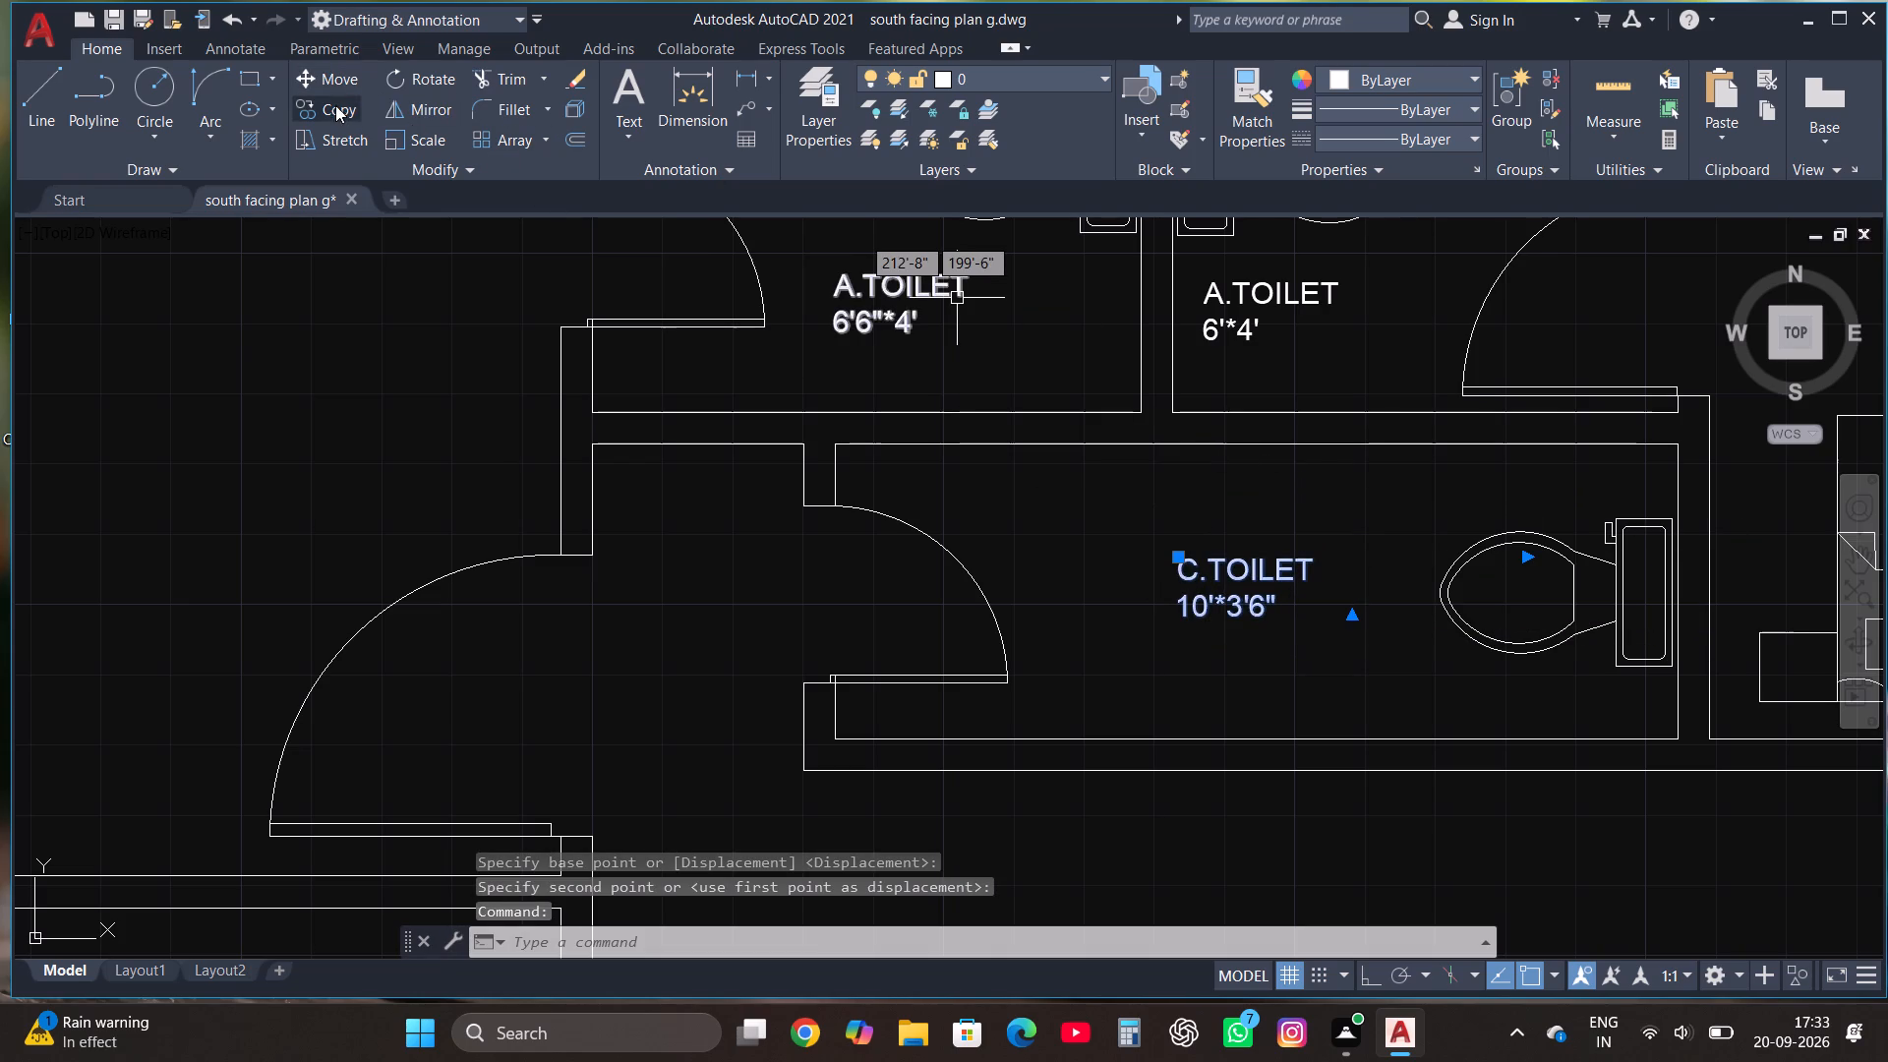
{"action": "left_click", "coordinate": [335, 105]}
{"action": "double_click", "coordinate": [1201, 583]}
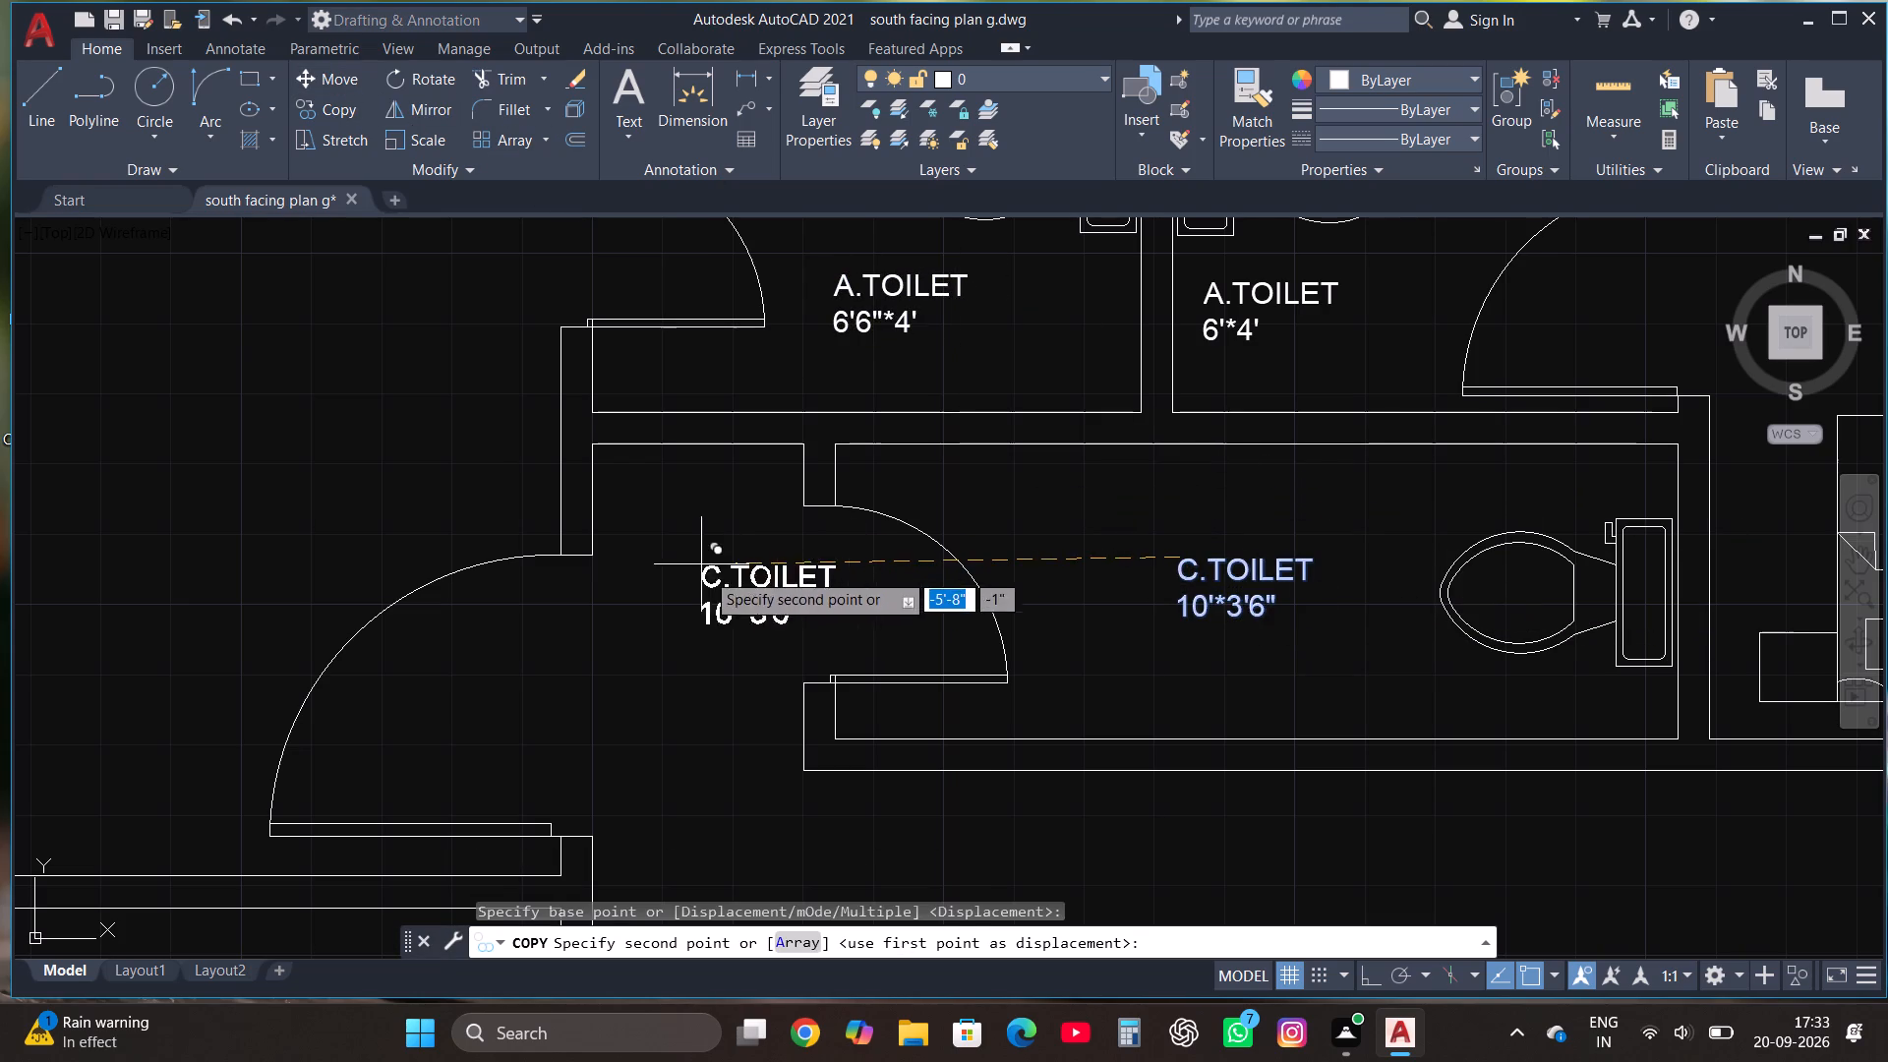
{"action": "left_click", "coordinate": [745, 577]}
Replace the whole copied label beside the C.TOILET door with D, without a size line.
{"action": "left_click", "coordinate": [746, 584]}
{"action": "right_click", "coordinate": [746, 584]}
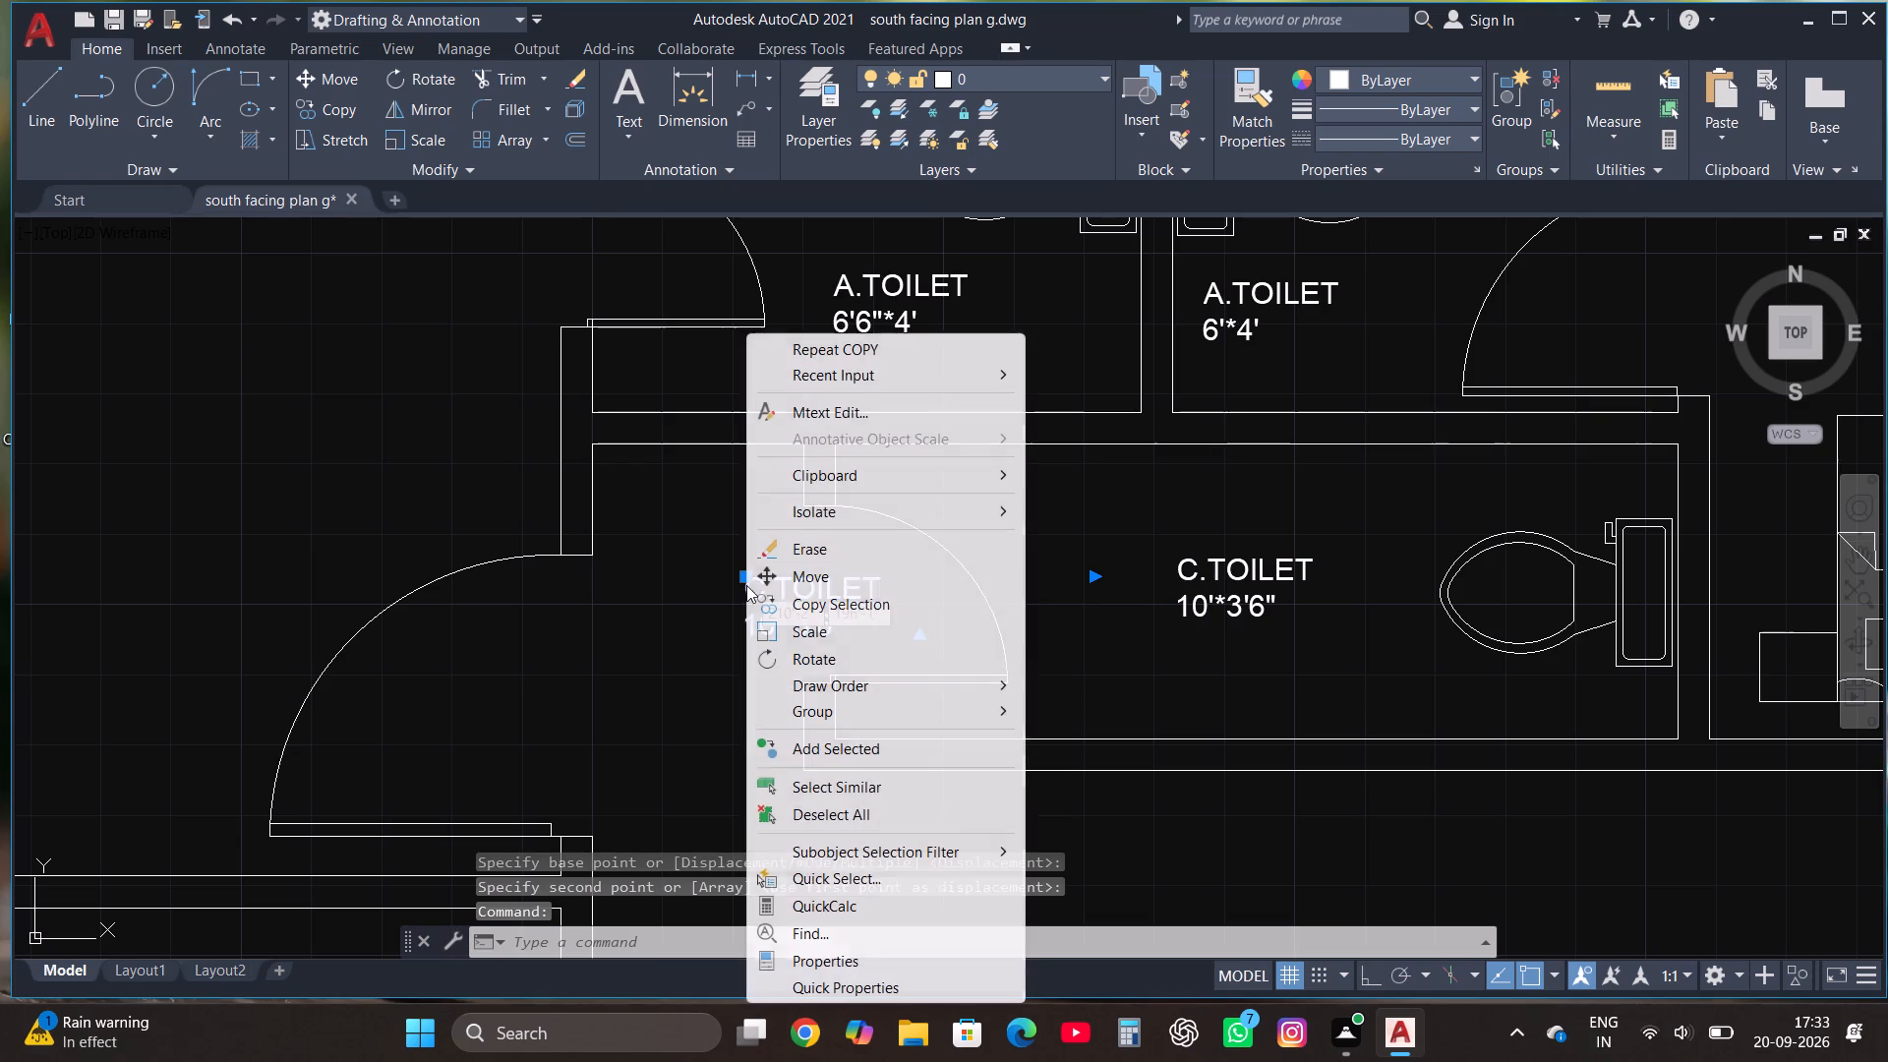
{"action": "left_click", "coordinate": [856, 405]}
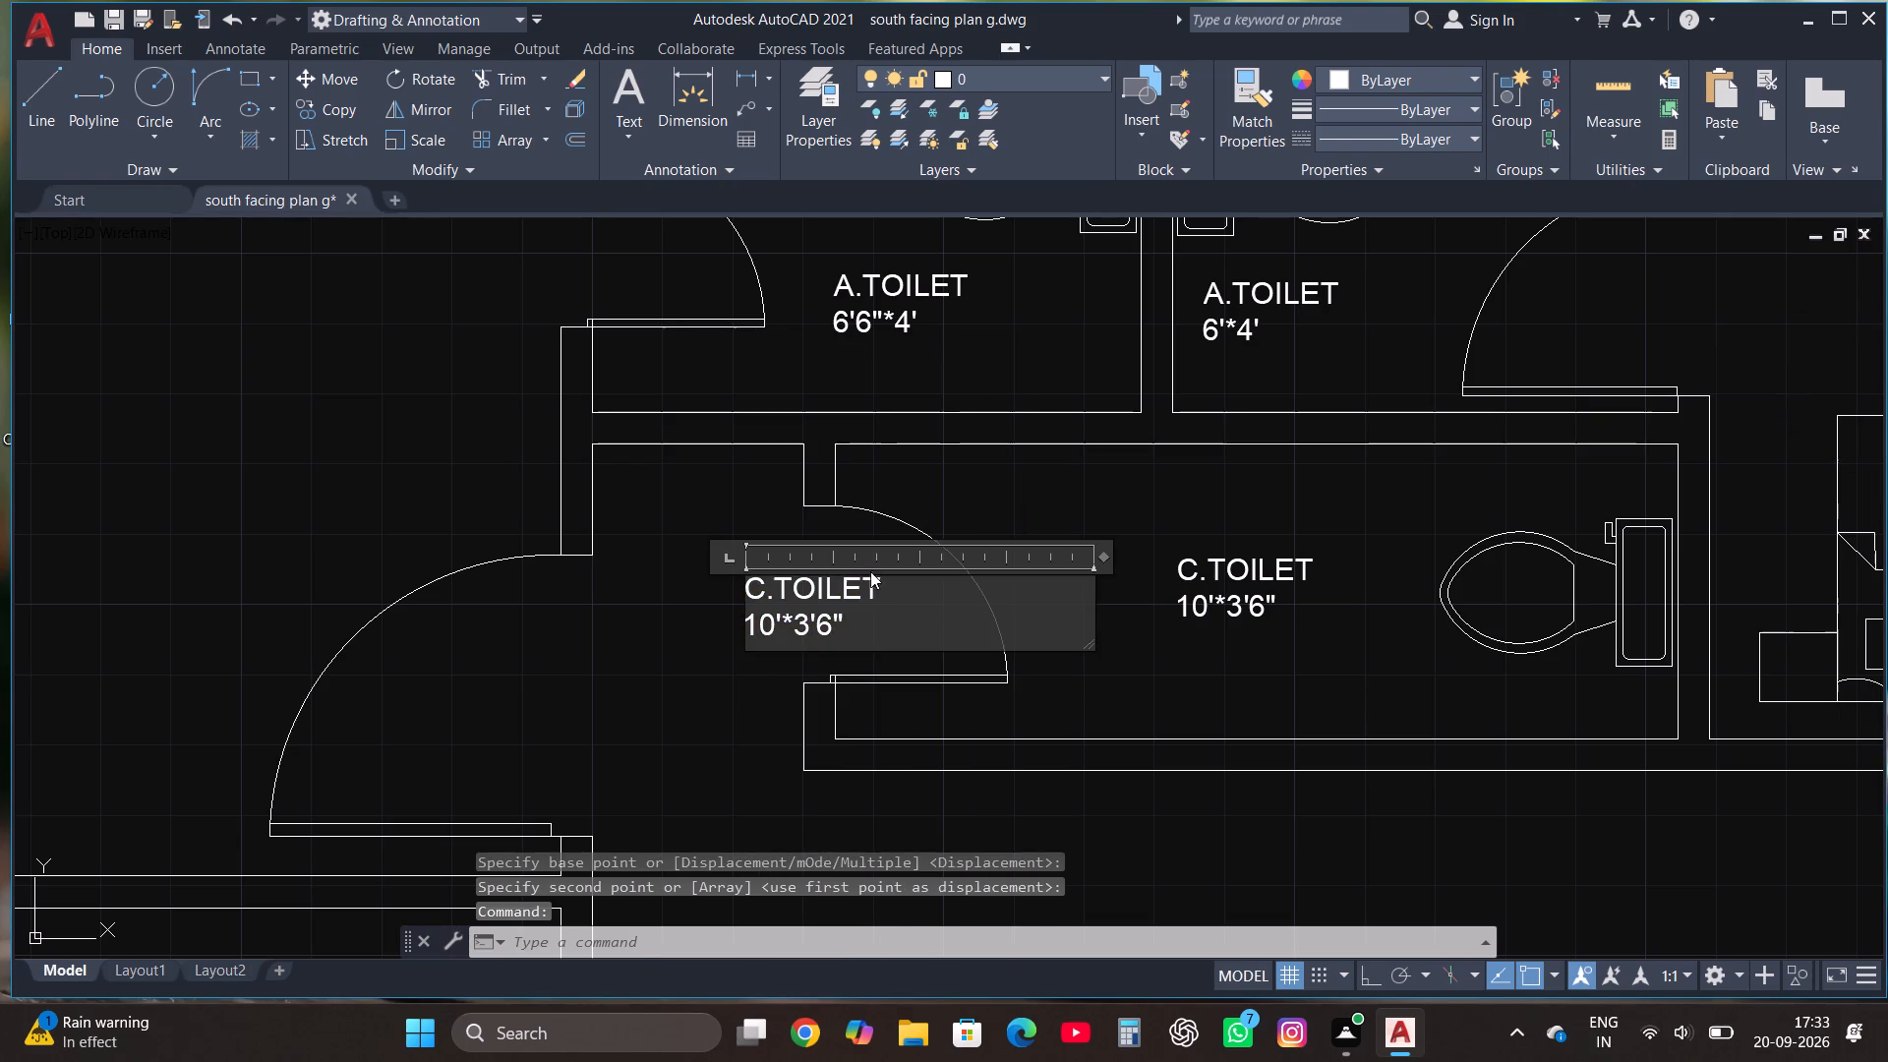
{"action": "left_click", "coordinate": [928, 618]}
{"action": "key", "text": "BackSpace"}
{"action": "key", "text": "BackSpace"}
{"action": "key", "text": "BackSpace"}
{"action": "key", "text": "BackSpace"}
{"action": "key", "text": "BackSpace"}
{"action": "key", "text": "BackSpace"}
{"action": "key", "text": "BackSpace"}
{"action": "key", "text": "BackSpace"}
{"action": "key", "text": "BackSpace"}
{"action": "key", "text": "BackSpace"}
{"action": "key", "text": "BackSpace"}
{"action": "key", "text": "BackSpace"}
{"action": "key", "text": "BackSpace"}
{"action": "key", "text": "BackSpace"}
{"action": "key", "text": "BackSpace"}
{"action": "key", "text": "BackSpace"}
{"action": "key", "text": "BackSpace"}
{"action": "key", "text": "BackSpace"}
{"action": "key", "text": "BackSpace"}
{"action": "key", "text": "BackSpace"}
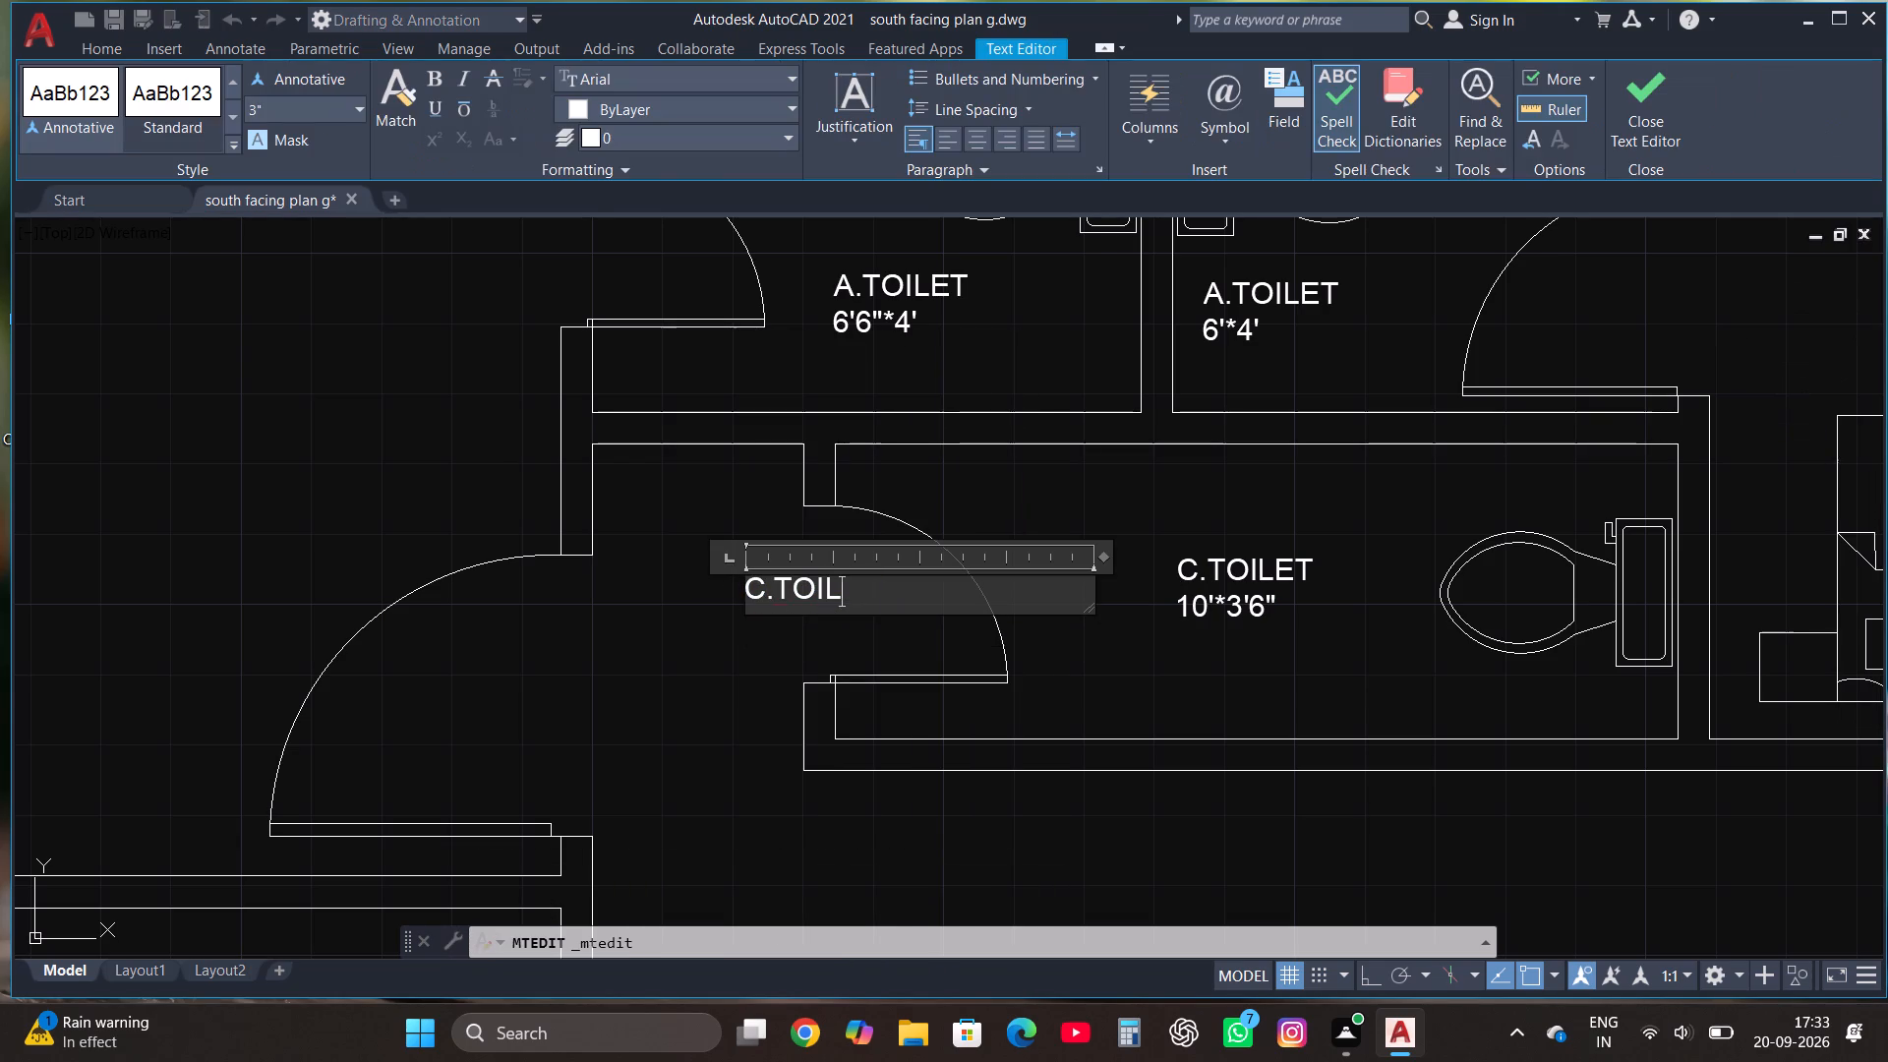
{"action": "key", "text": "d"}
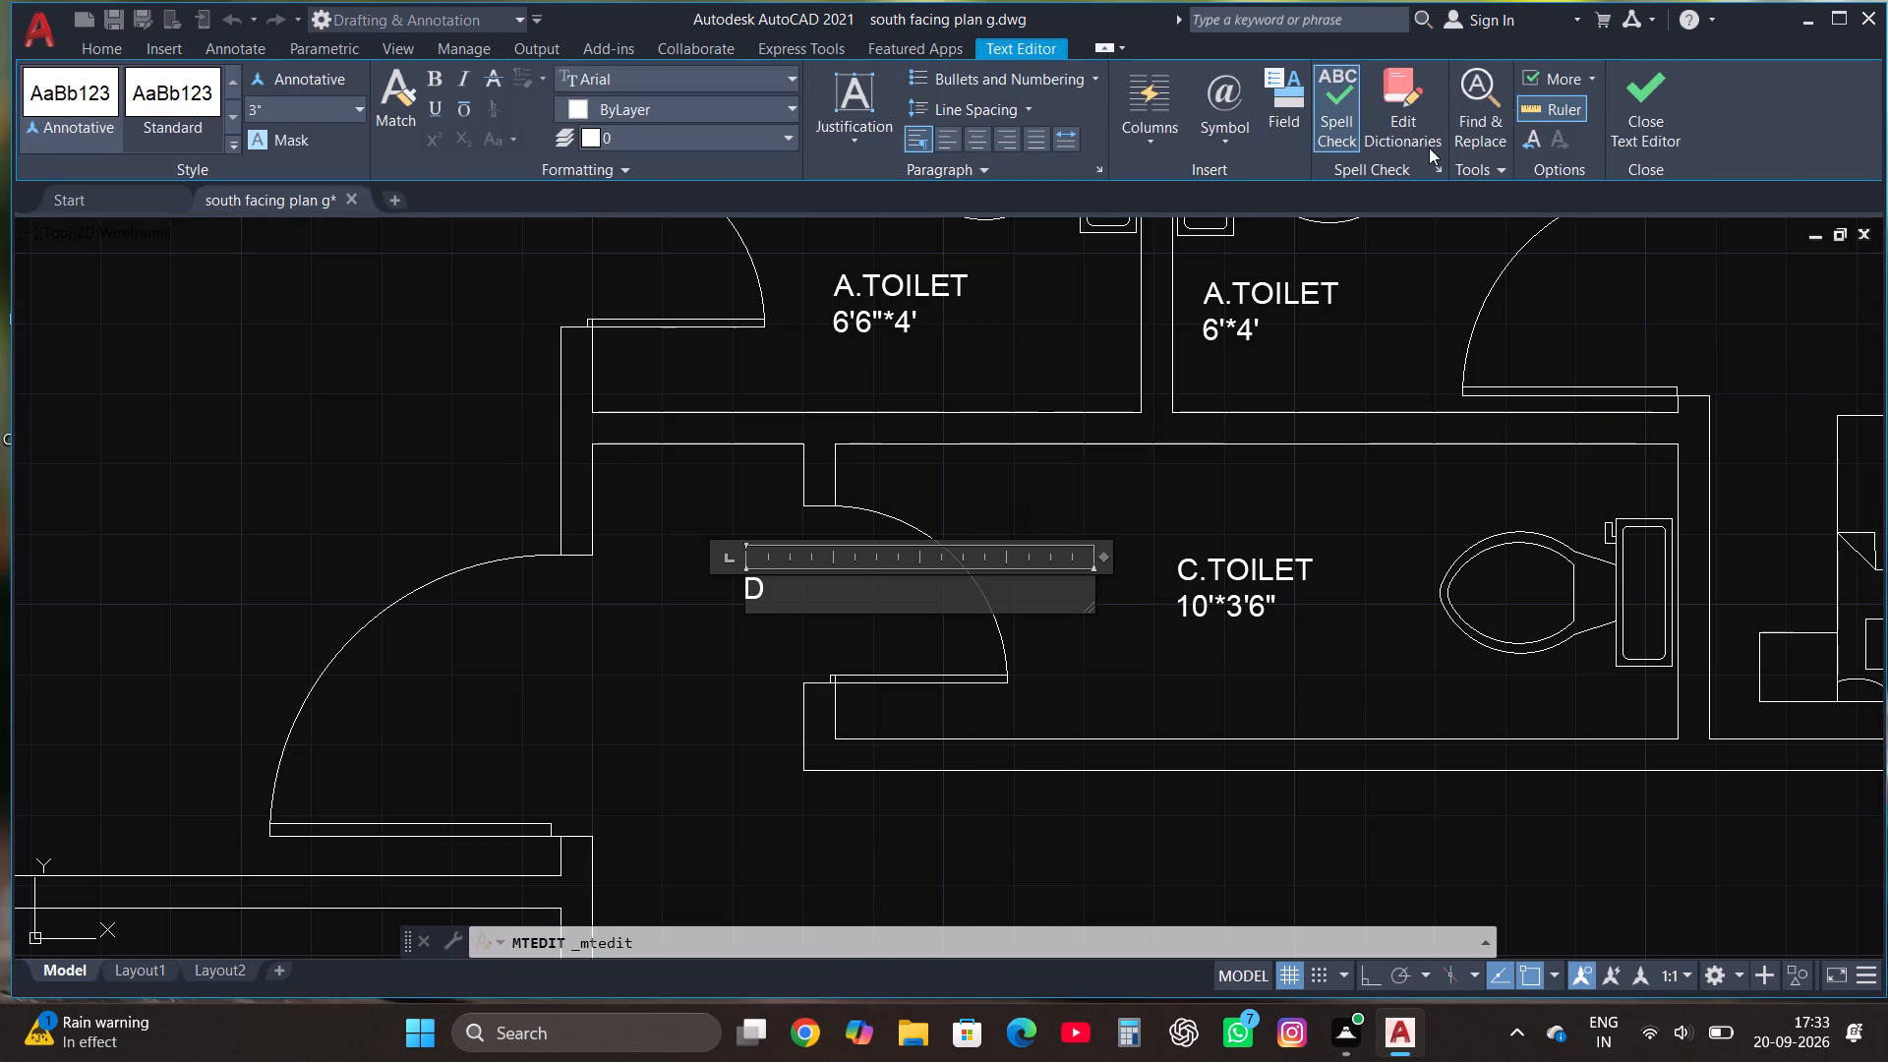
{"action": "left_click", "coordinate": [1634, 89]}
Move the D label east into the C.TOILET door opening.
{"action": "left_click", "coordinate": [750, 597]}
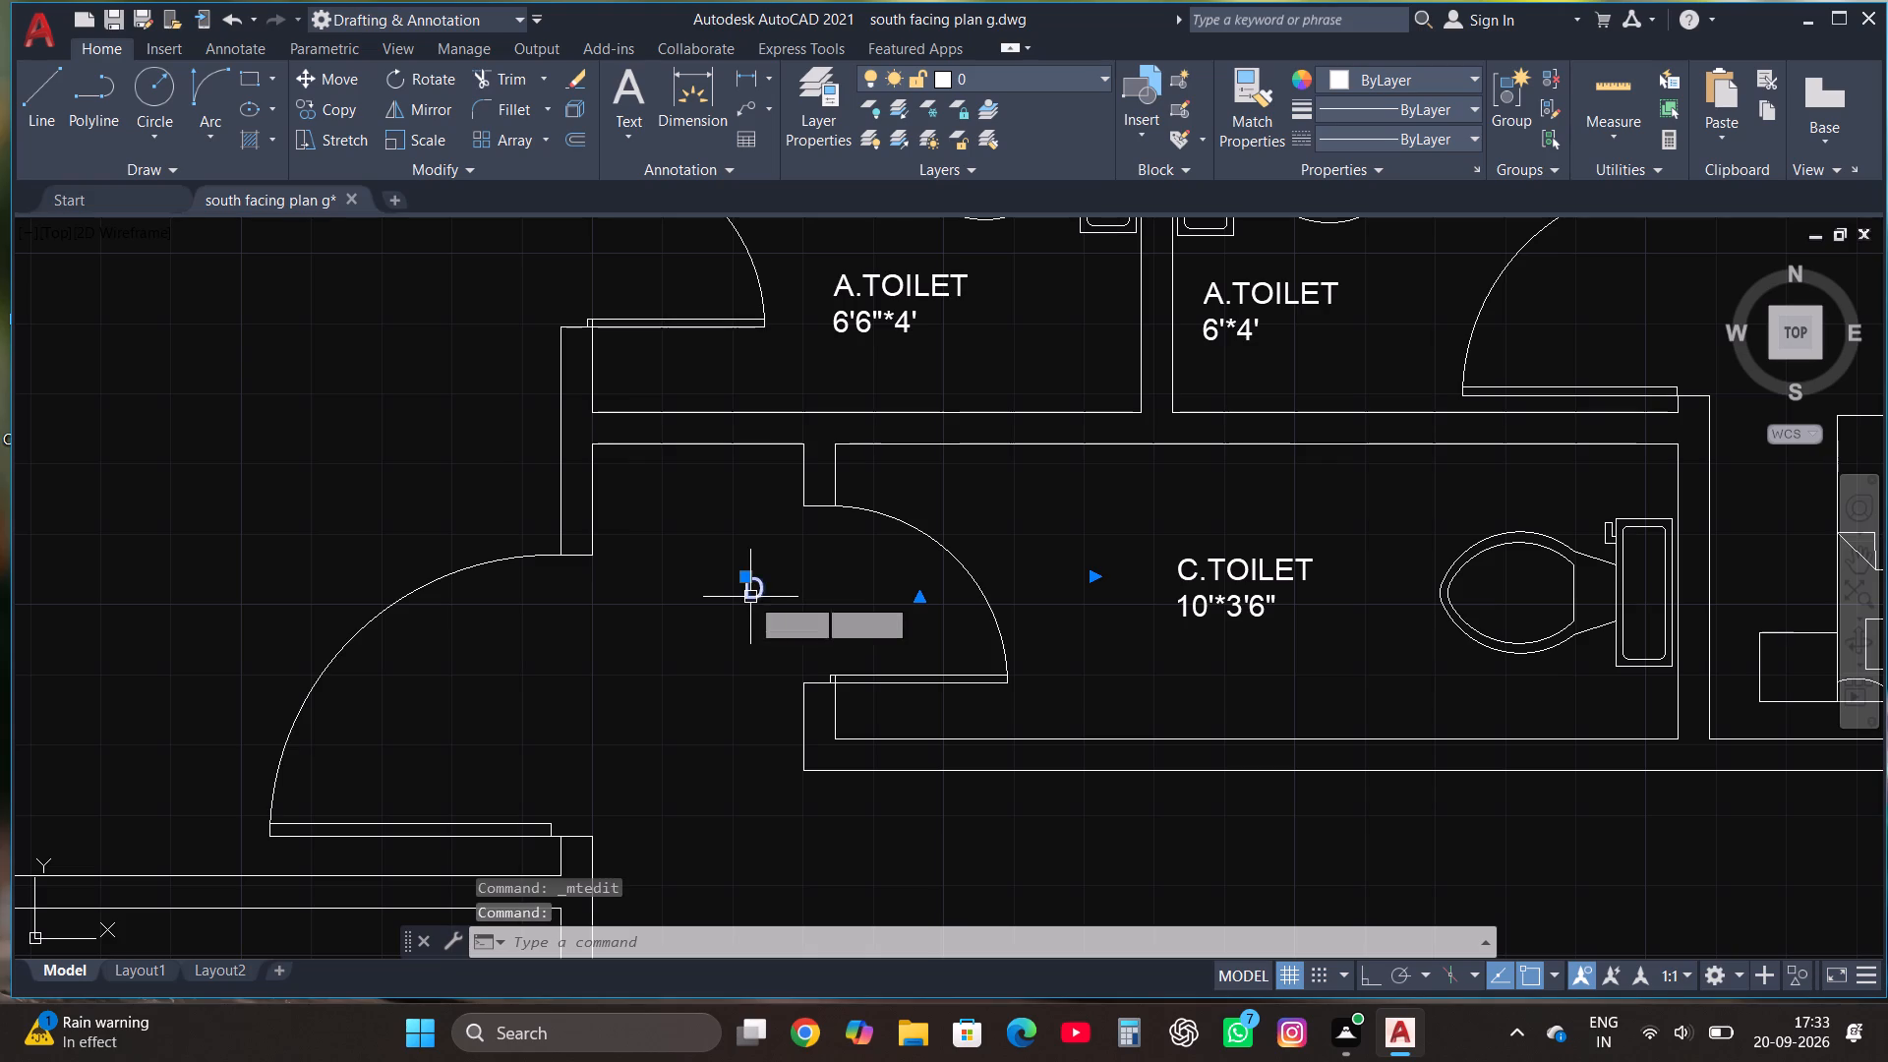
{"action": "left_click", "coordinate": [340, 82]}
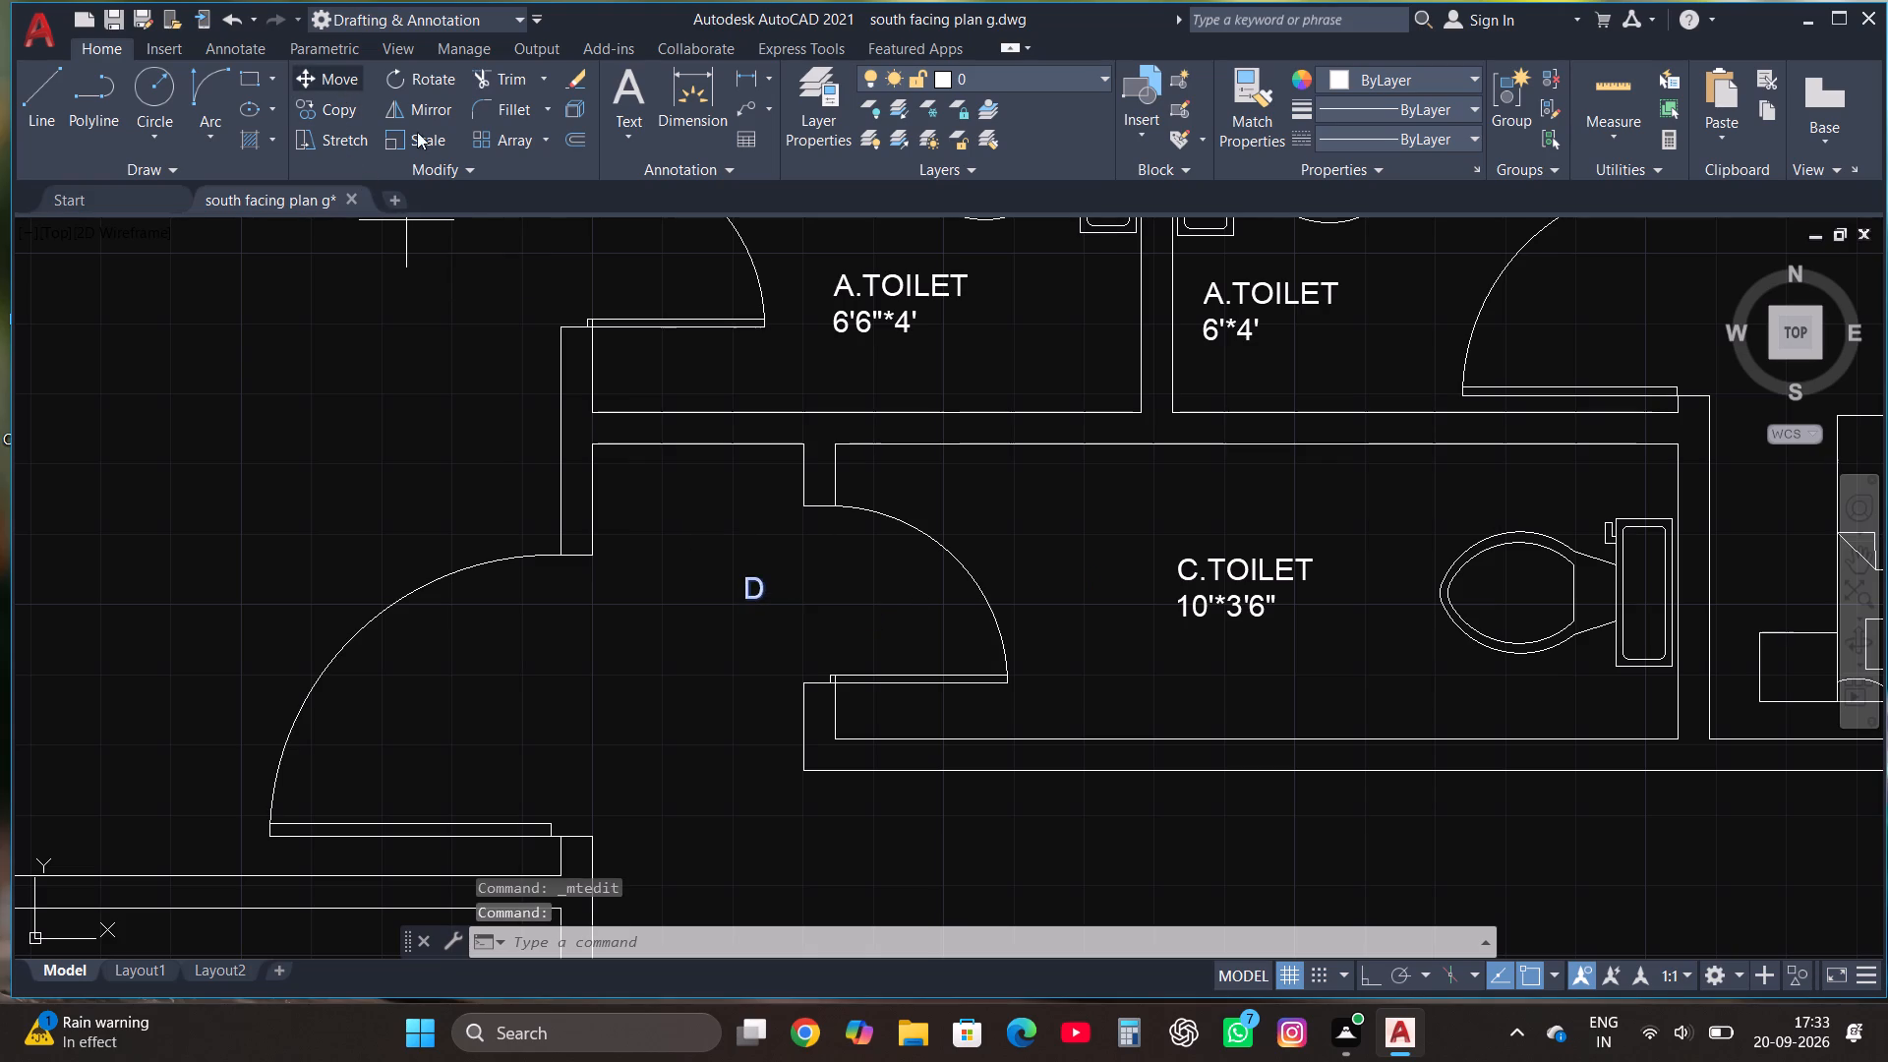
{"action": "left_click", "coordinate": [756, 590]}
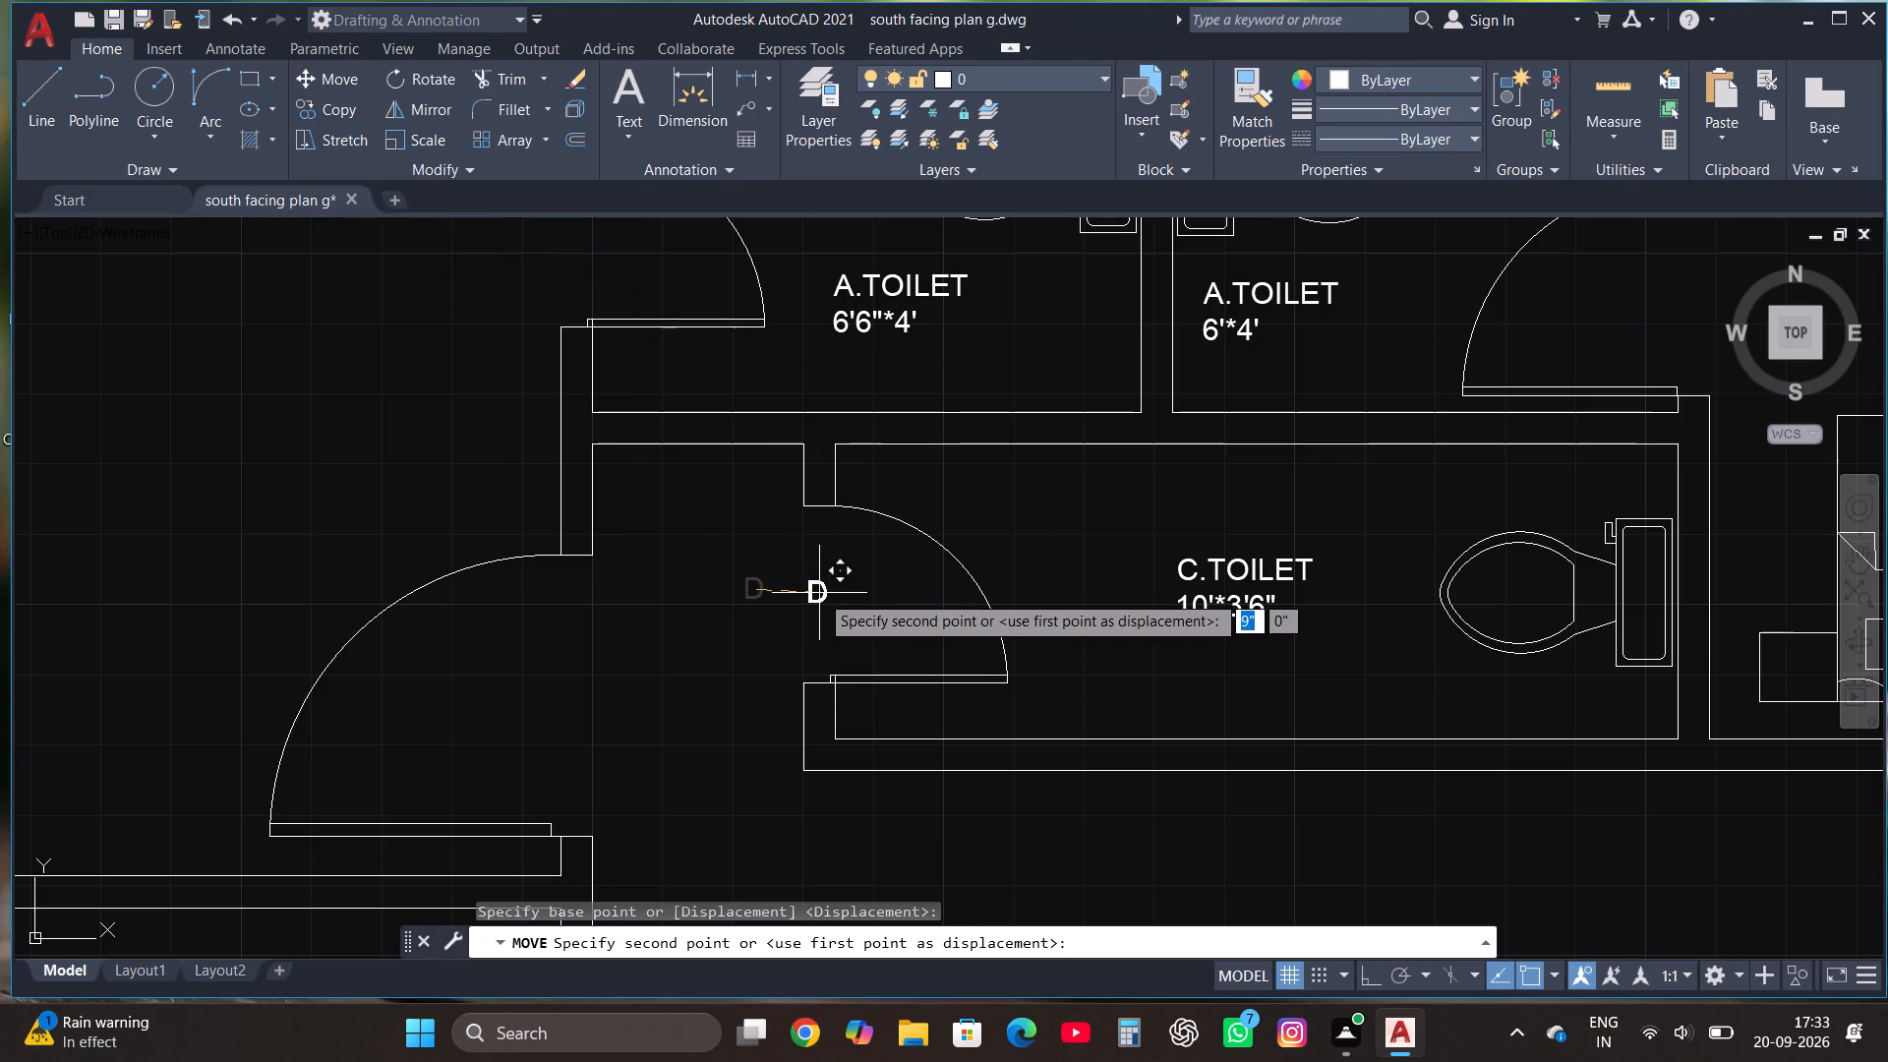
{"action": "double_click", "coordinate": [823, 594]}
Copy the D label with the Multiple option to the master bedroom door and both A.TOILET doors.
{"action": "left_click", "coordinate": [821, 581]}
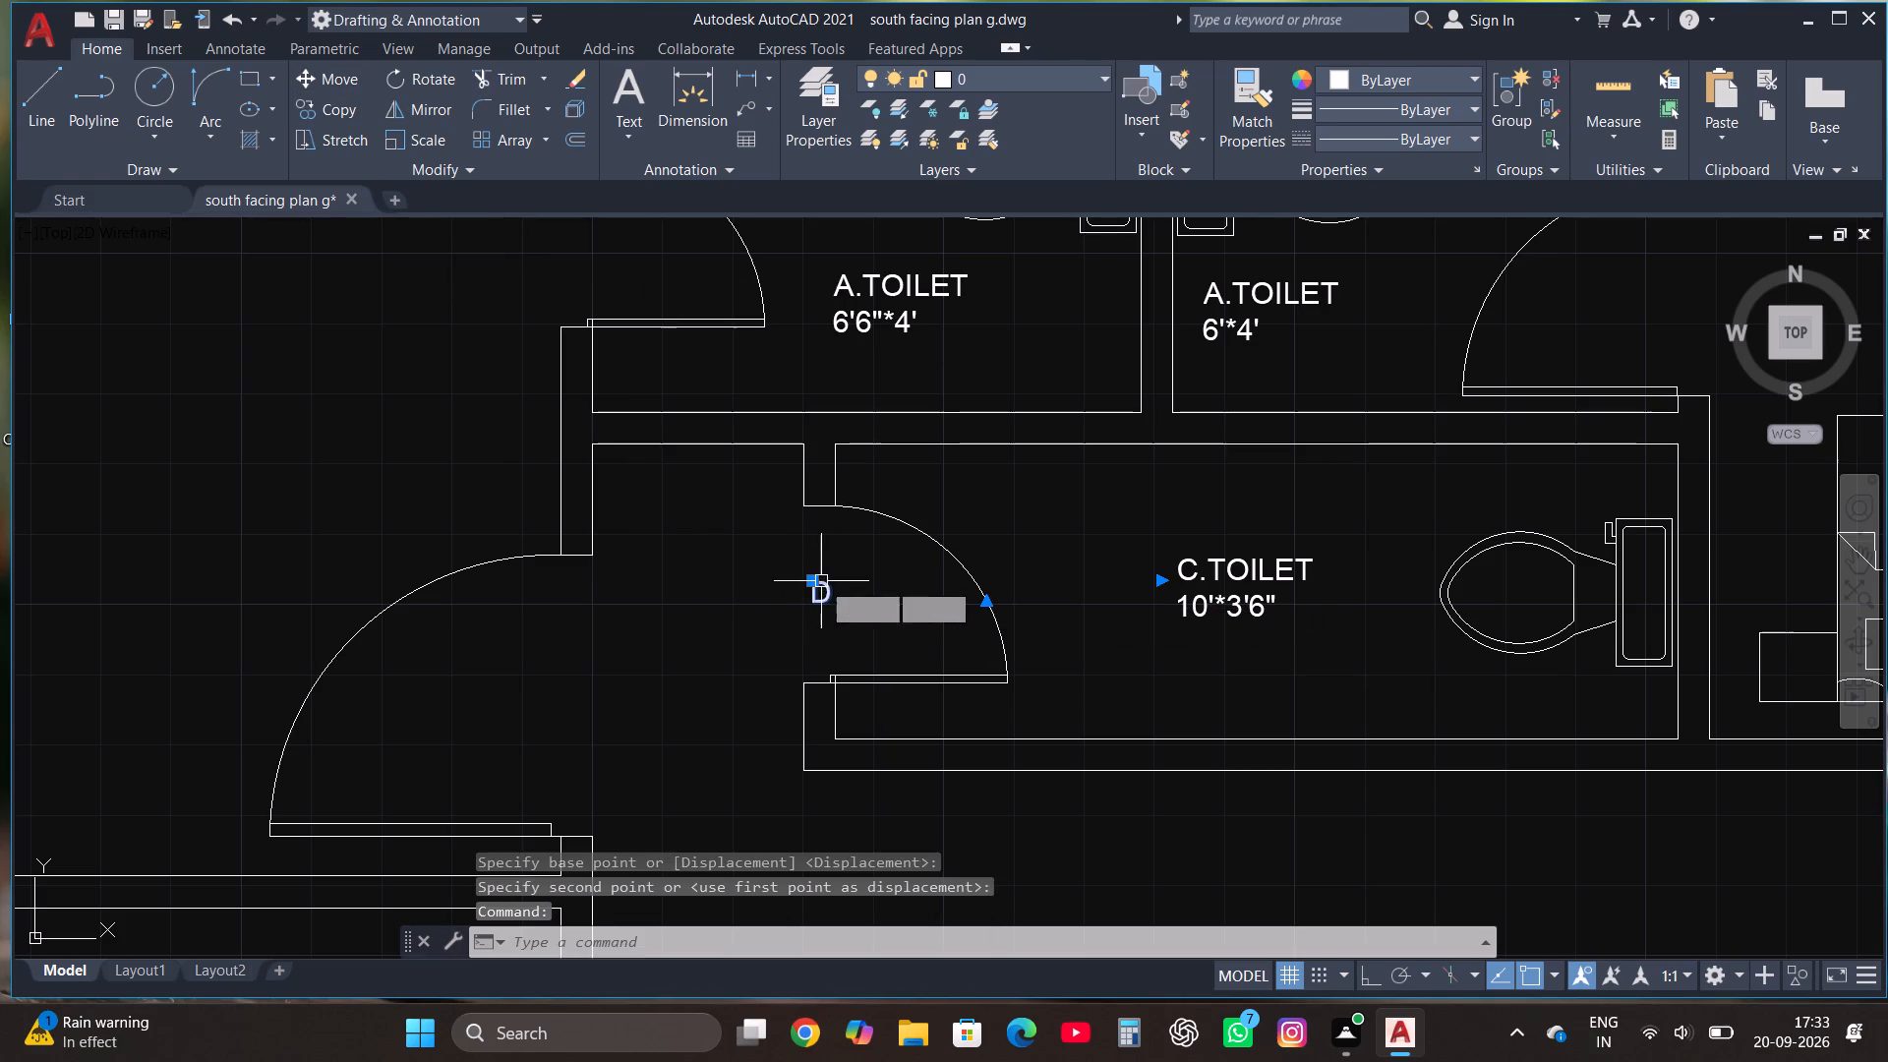
{"action": "left_click", "coordinate": [323, 102]}
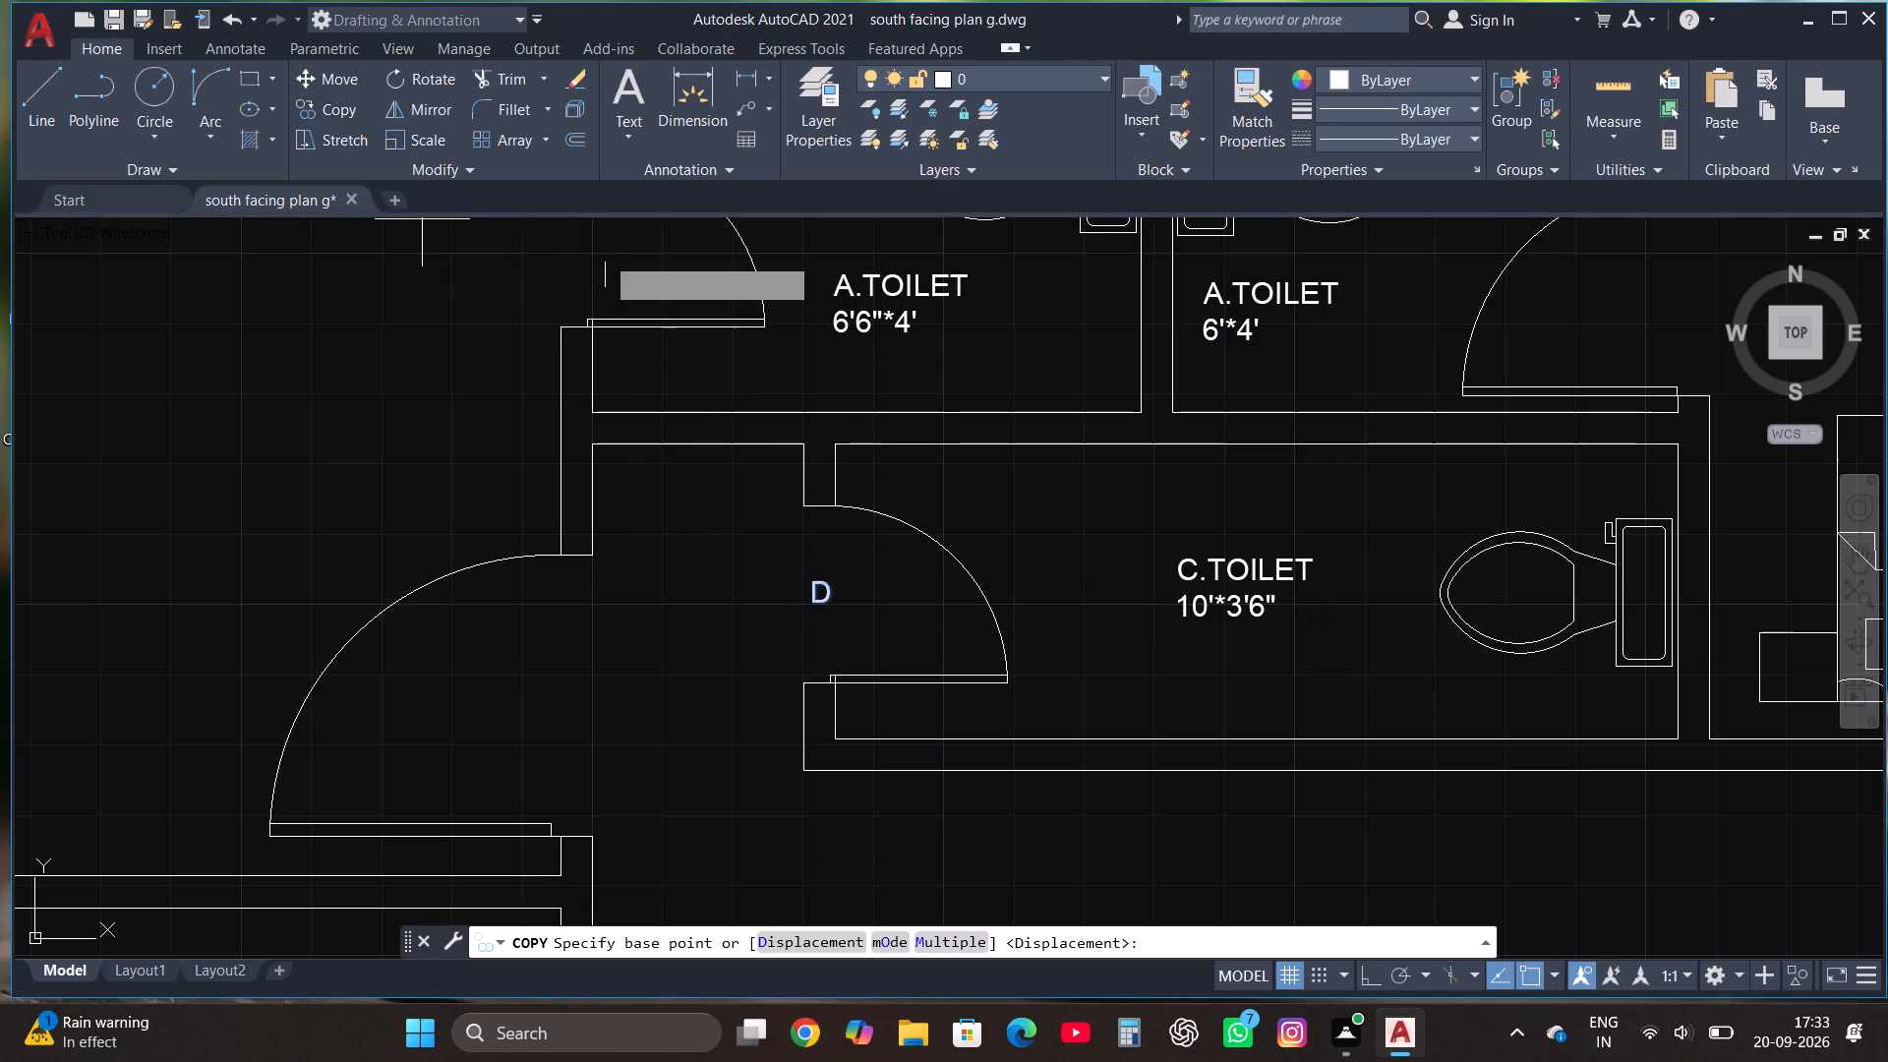
{"action": "left_click", "coordinate": [953, 947]}
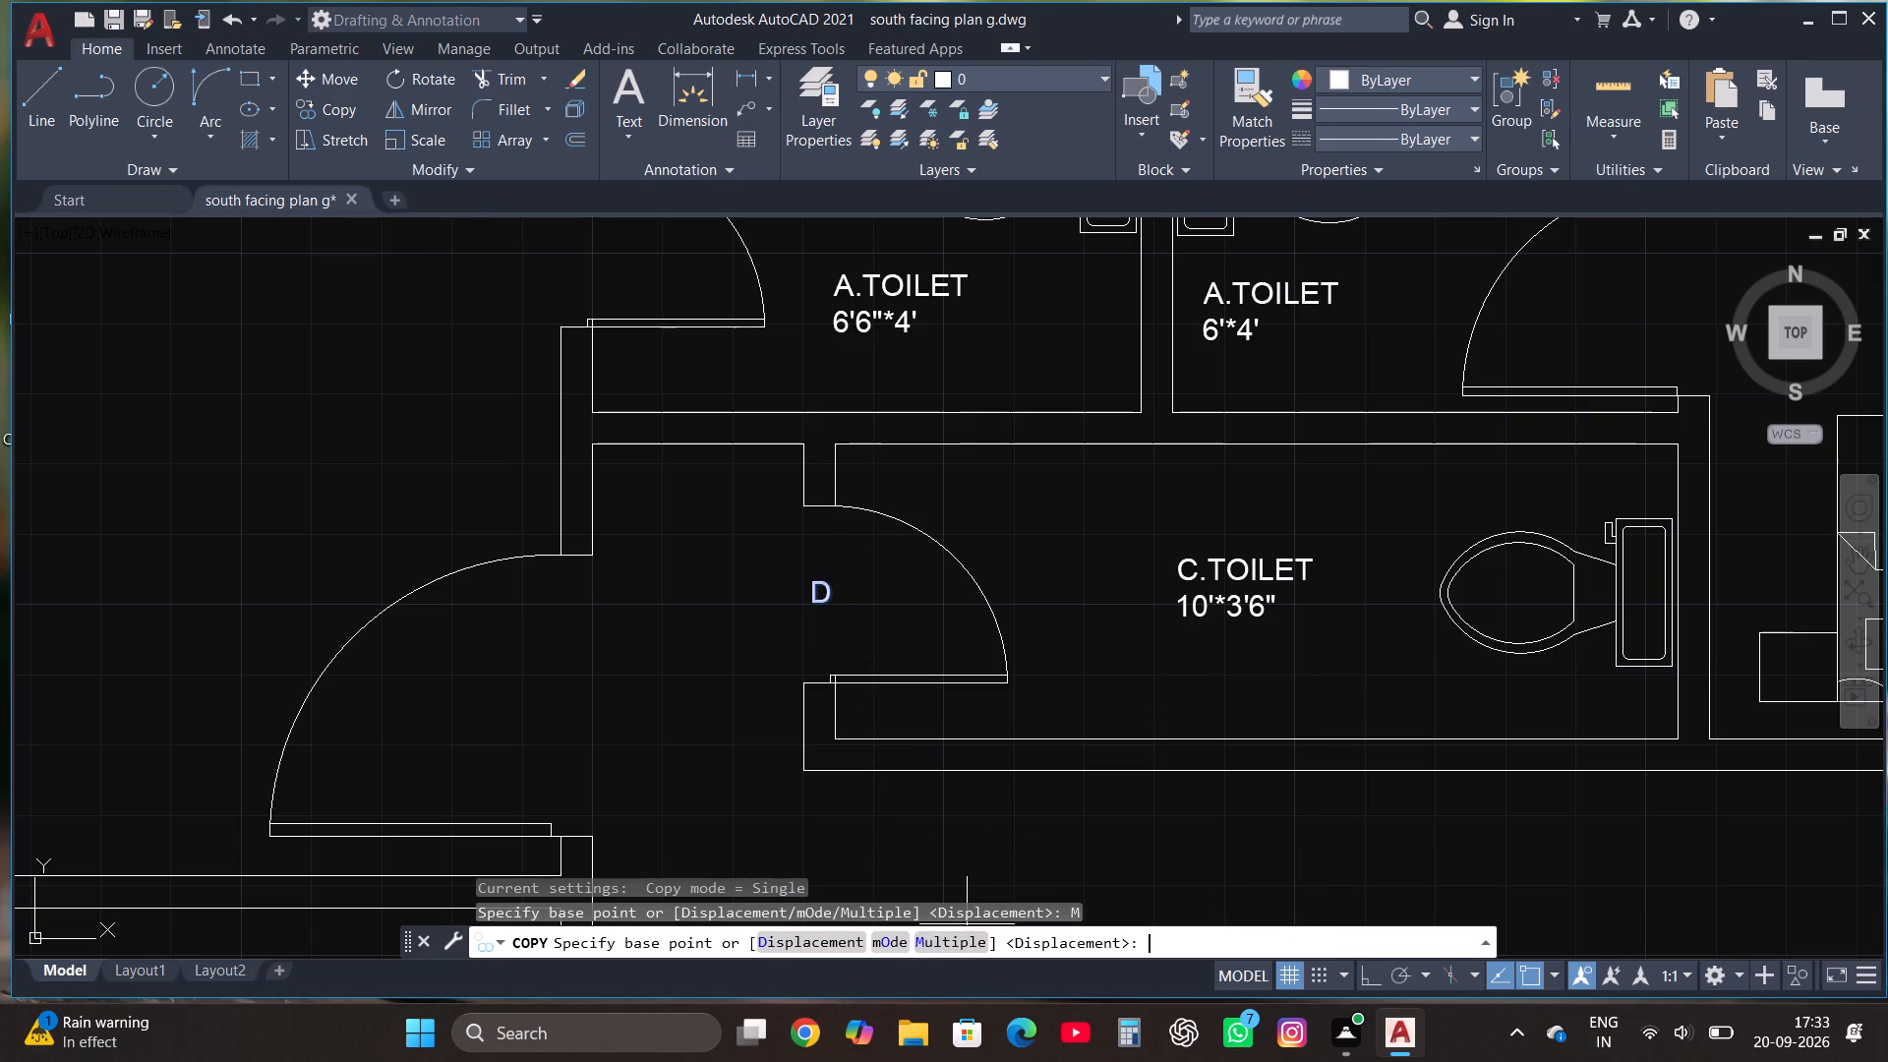
{"action": "left_click", "coordinate": [825, 602]}
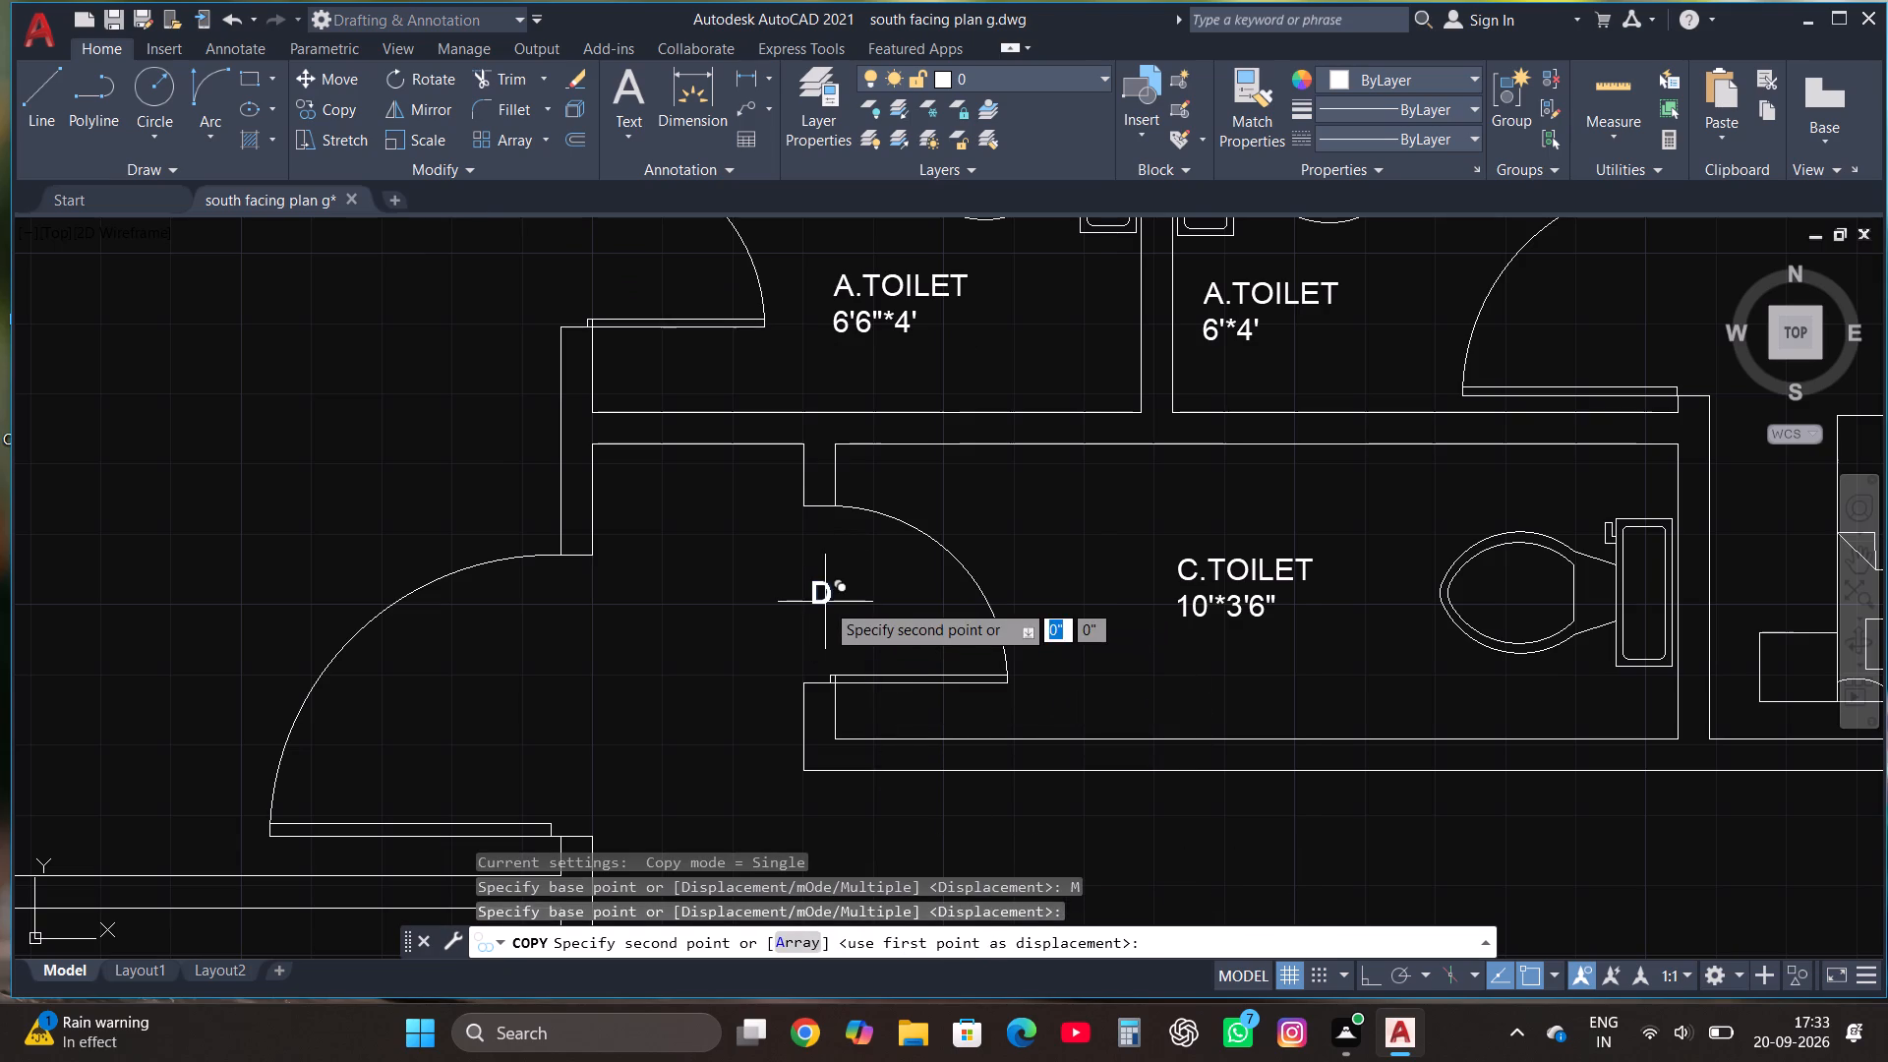
{"action": "left_click", "coordinate": [566, 732]}
{"action": "scroll", "coordinate": [604, 790], "scroll_direction": "down", "scroll_amount": 2}
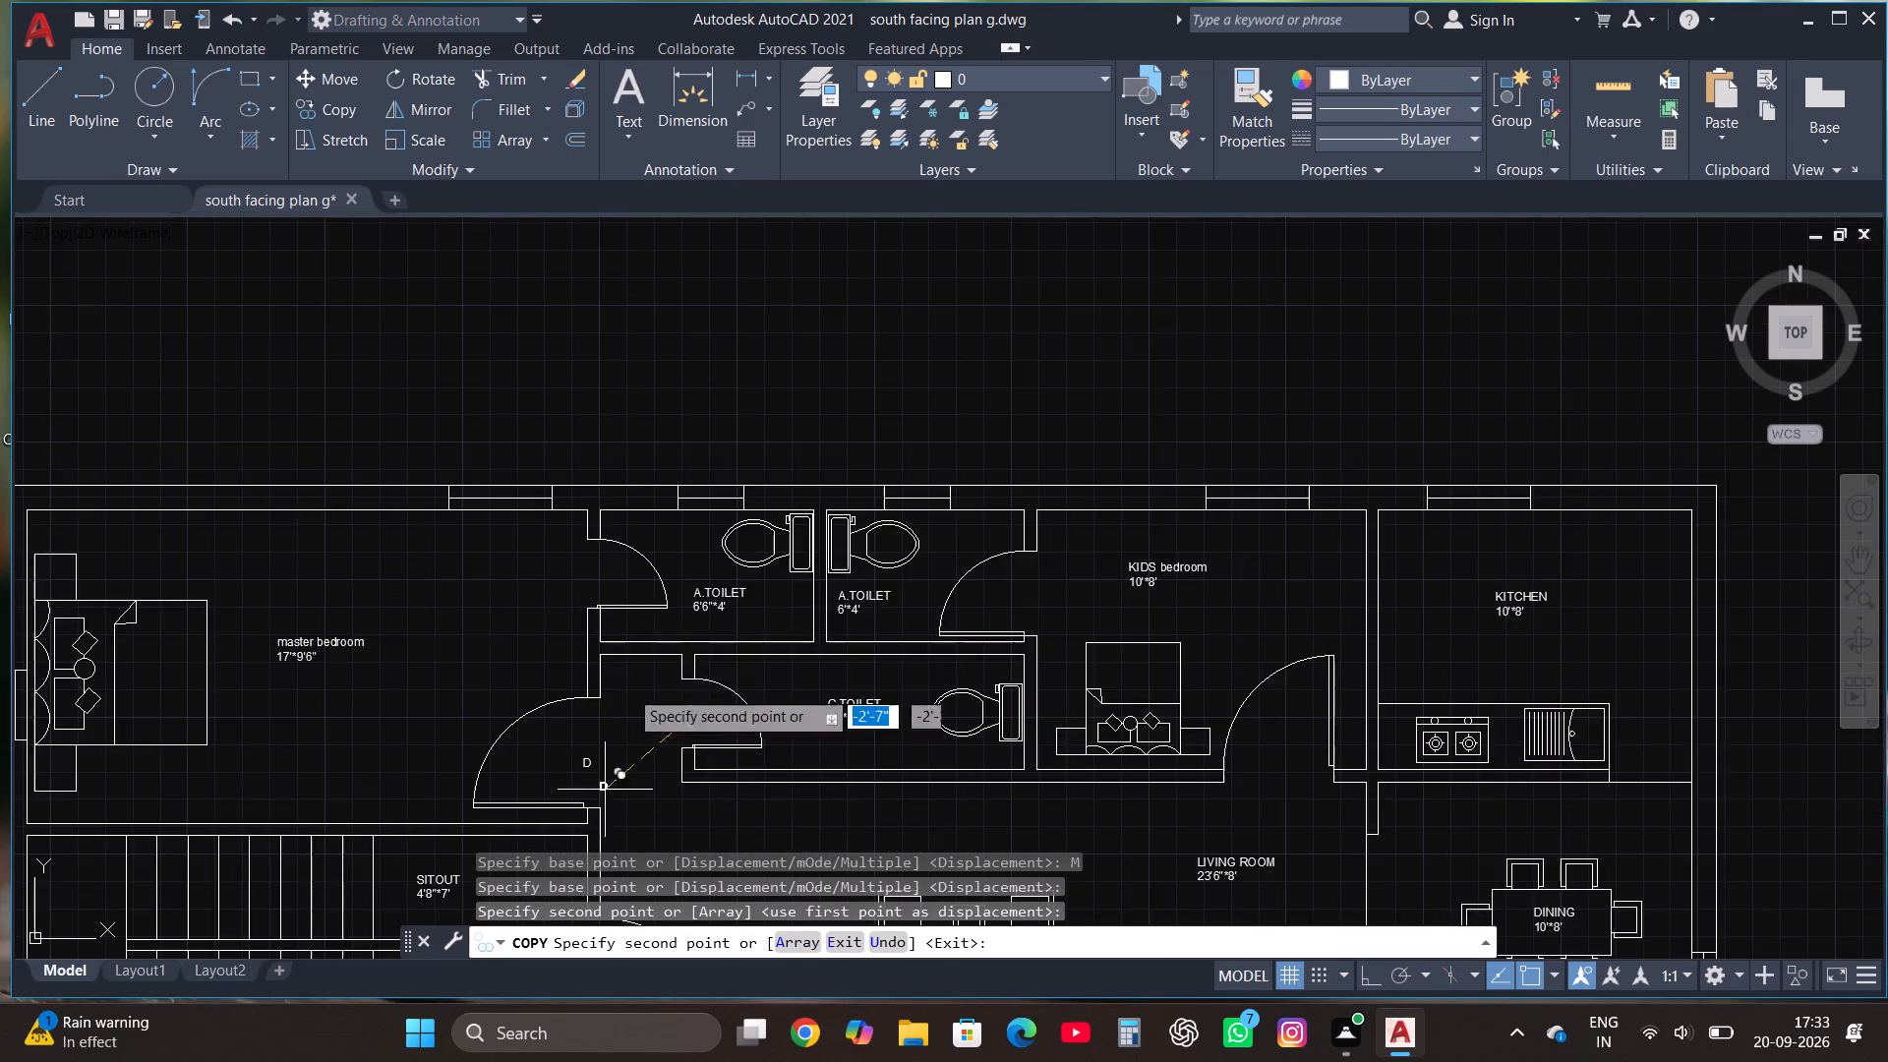
{"action": "scroll", "coordinate": [588, 560], "scroll_direction": "up", "scroll_amount": 2}
{"action": "left_click", "coordinate": [600, 606]}
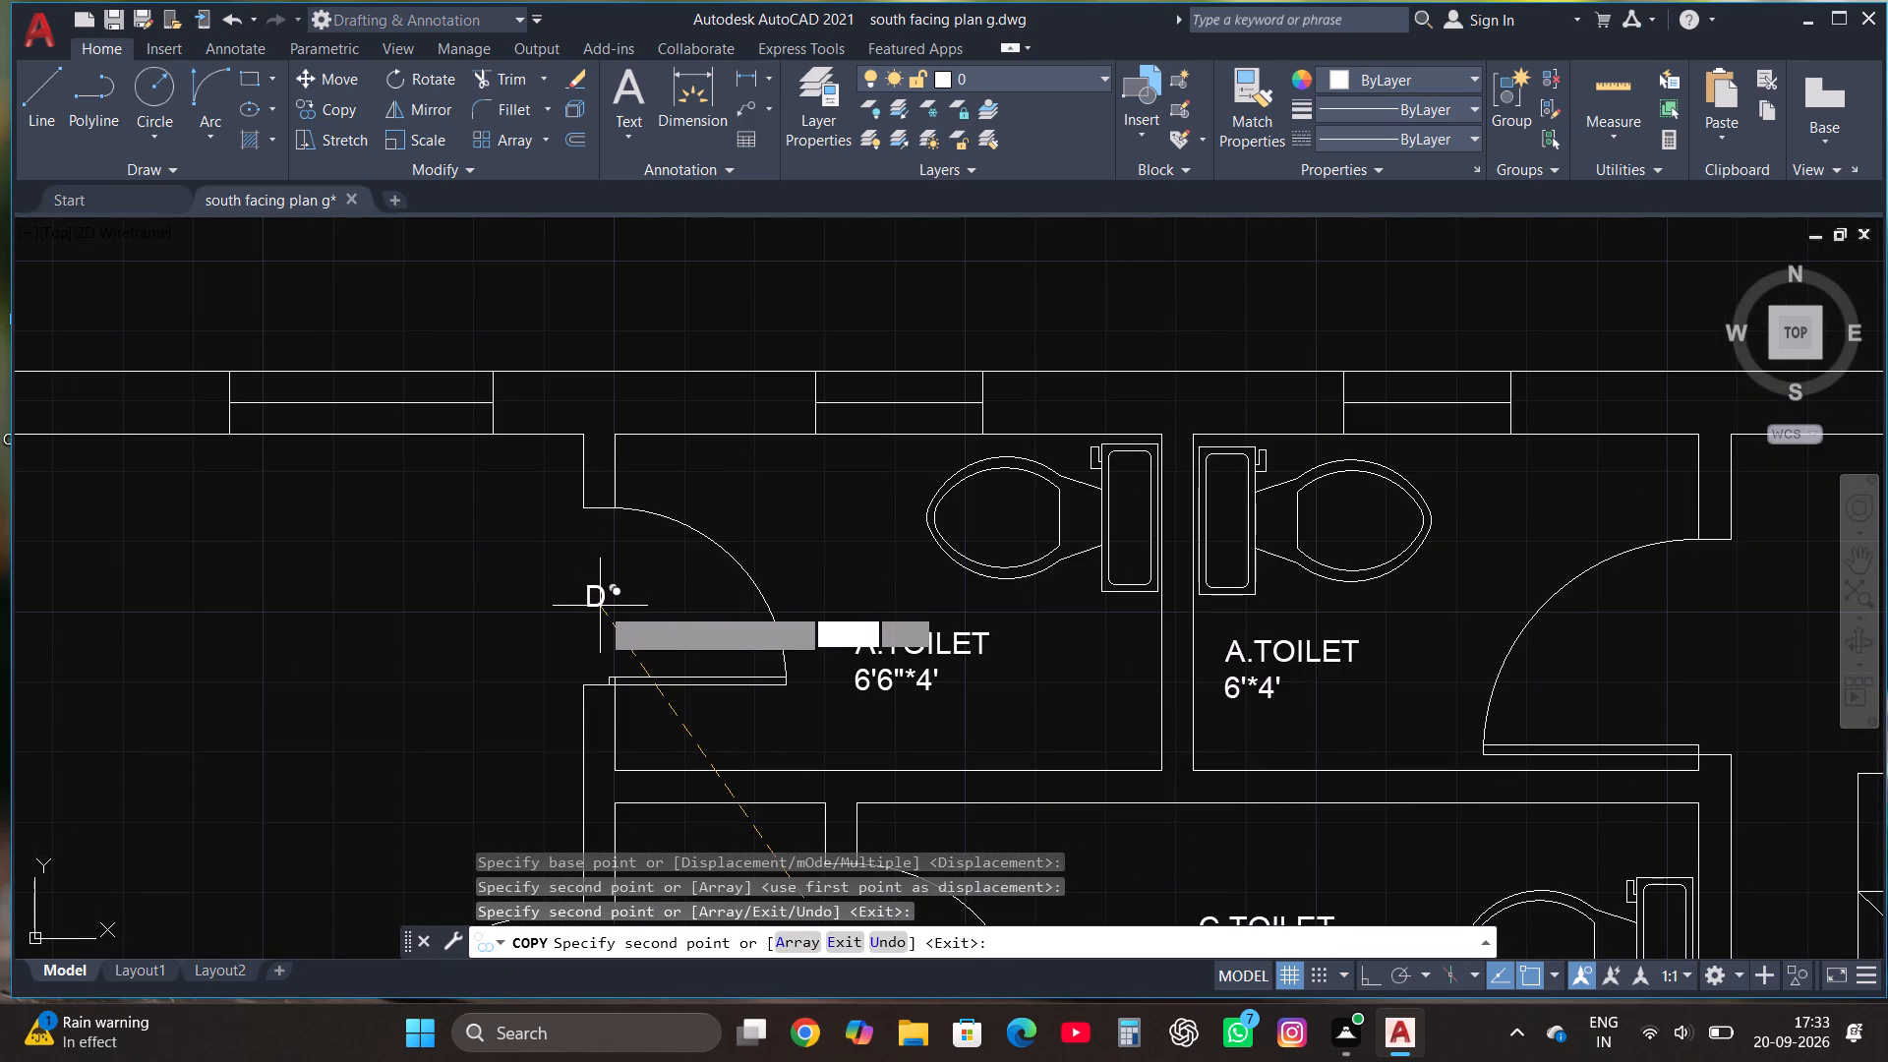
{"action": "scroll", "coordinate": [600, 606], "scroll_direction": "down", "scroll_amount": 2}
{"action": "scroll", "coordinate": [1105, 678], "scroll_direction": "up", "scroll_amount": 1}
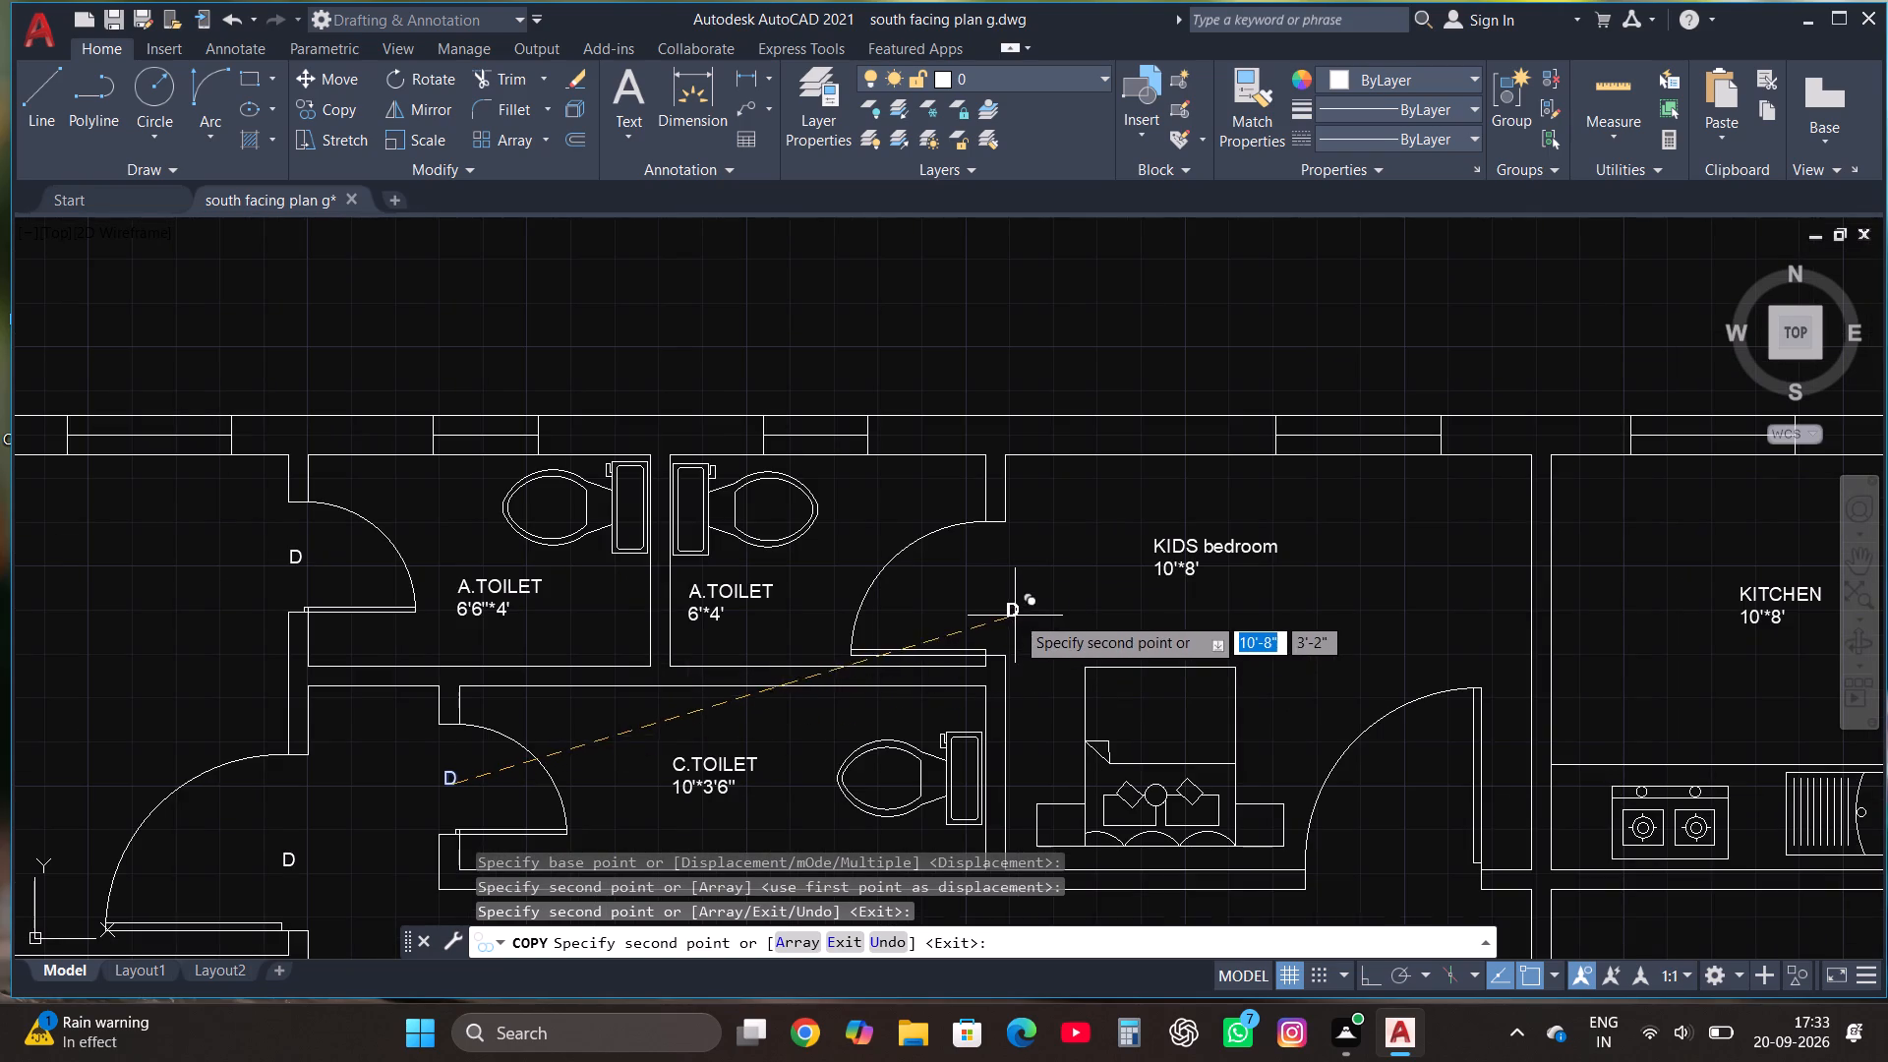
{"action": "left_click", "coordinate": [986, 598]}
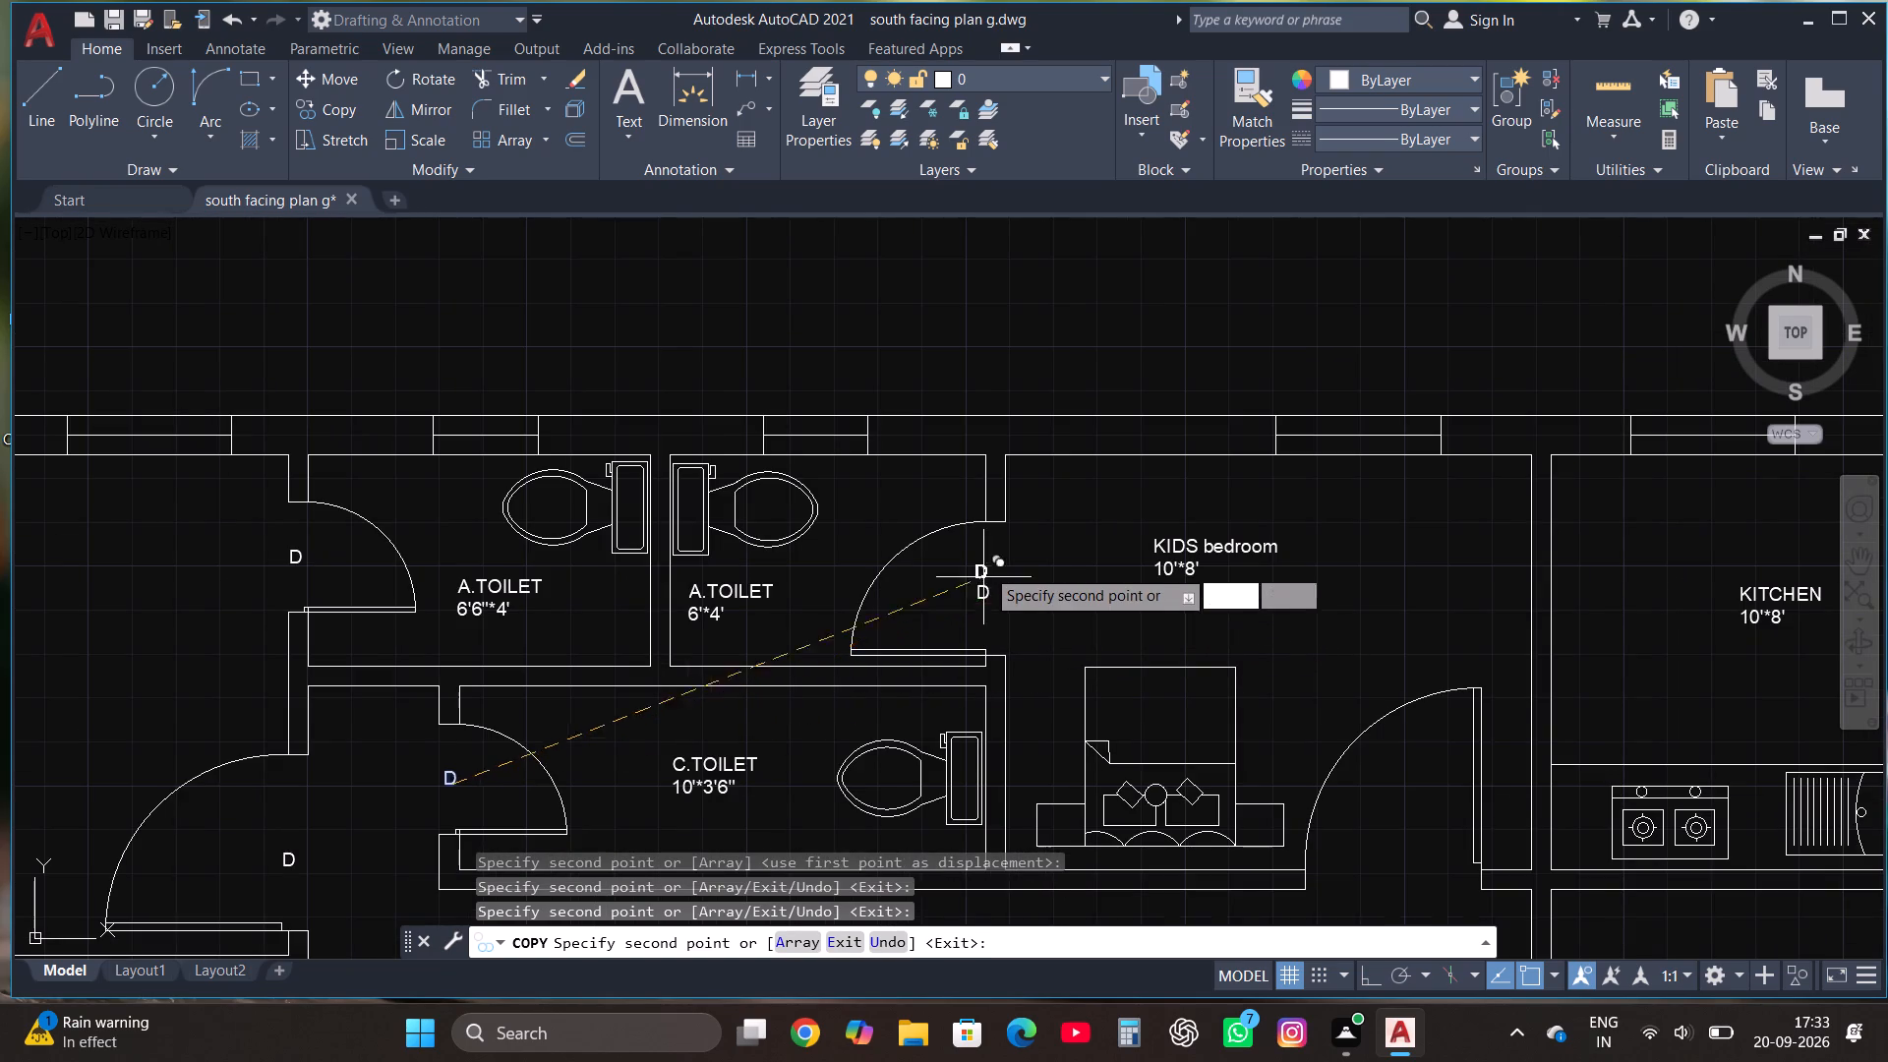
Place further D copies at the KIDS bedroom door, the door between SITOUT and LIVING ROOM, and the dining opening.
{"action": "scroll", "coordinate": [986, 536], "scroll_direction": "down", "scroll_amount": 2}
{"action": "scroll", "coordinate": [1174, 659], "scroll_direction": "up", "scroll_amount": 2}
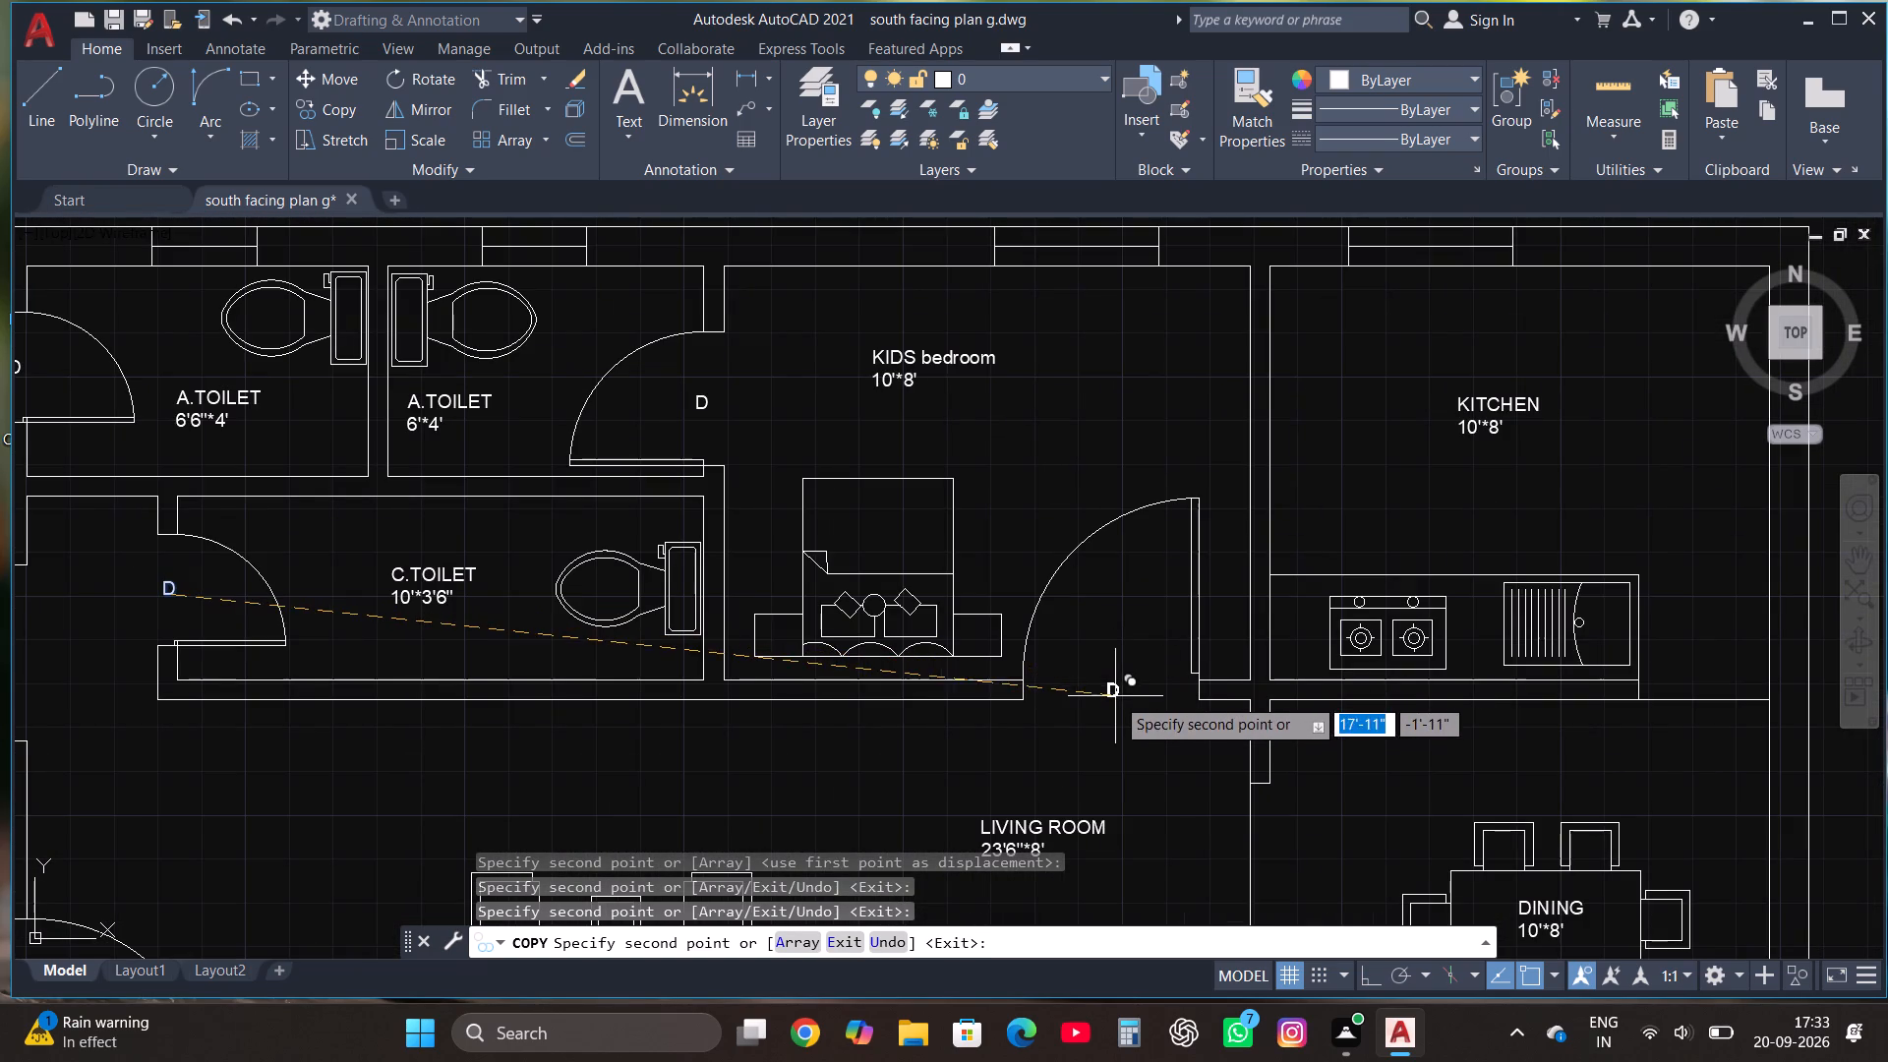
{"action": "left_click", "coordinate": [1115, 691]}
{"action": "scroll", "coordinate": [1115, 691], "scroll_direction": "down", "scroll_amount": 2}
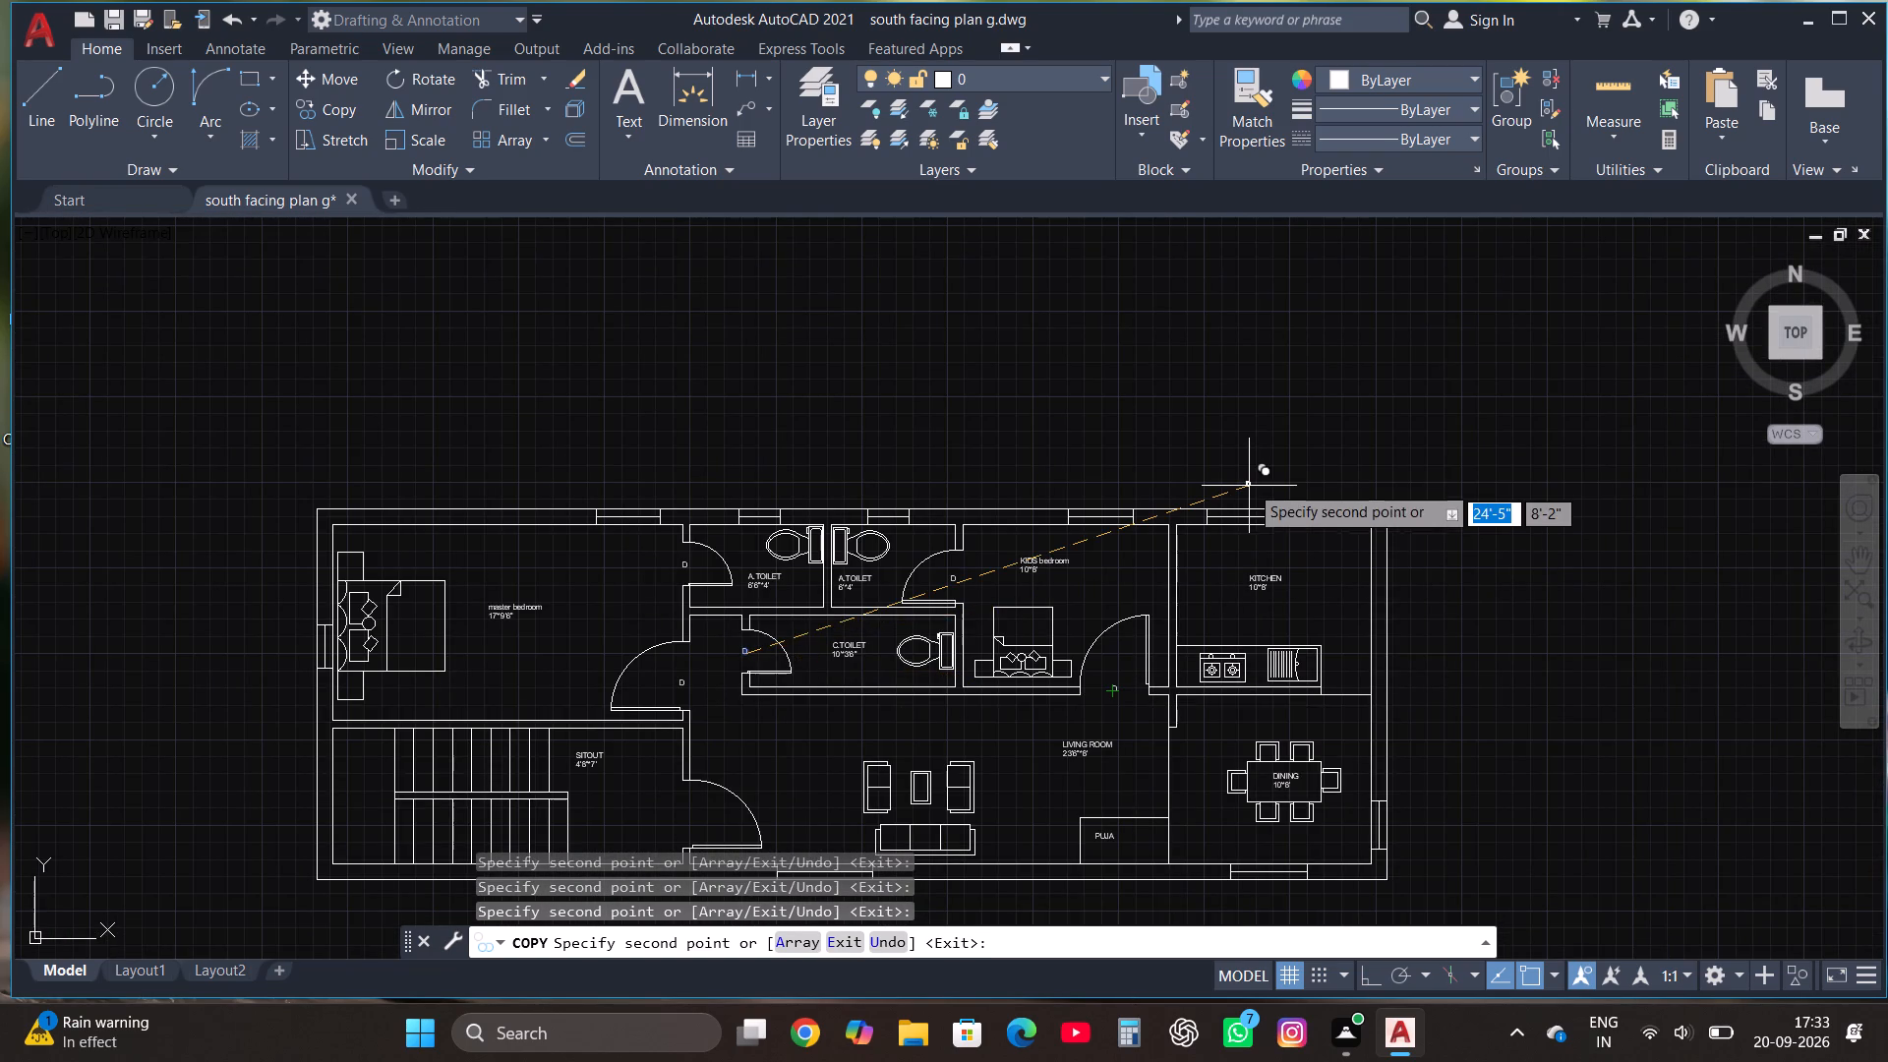
{"action": "scroll", "coordinate": [1245, 396], "scroll_direction": "down", "scroll_amount": 1}
{"action": "scroll", "coordinate": [949, 665], "scroll_direction": "up", "scroll_amount": 2}
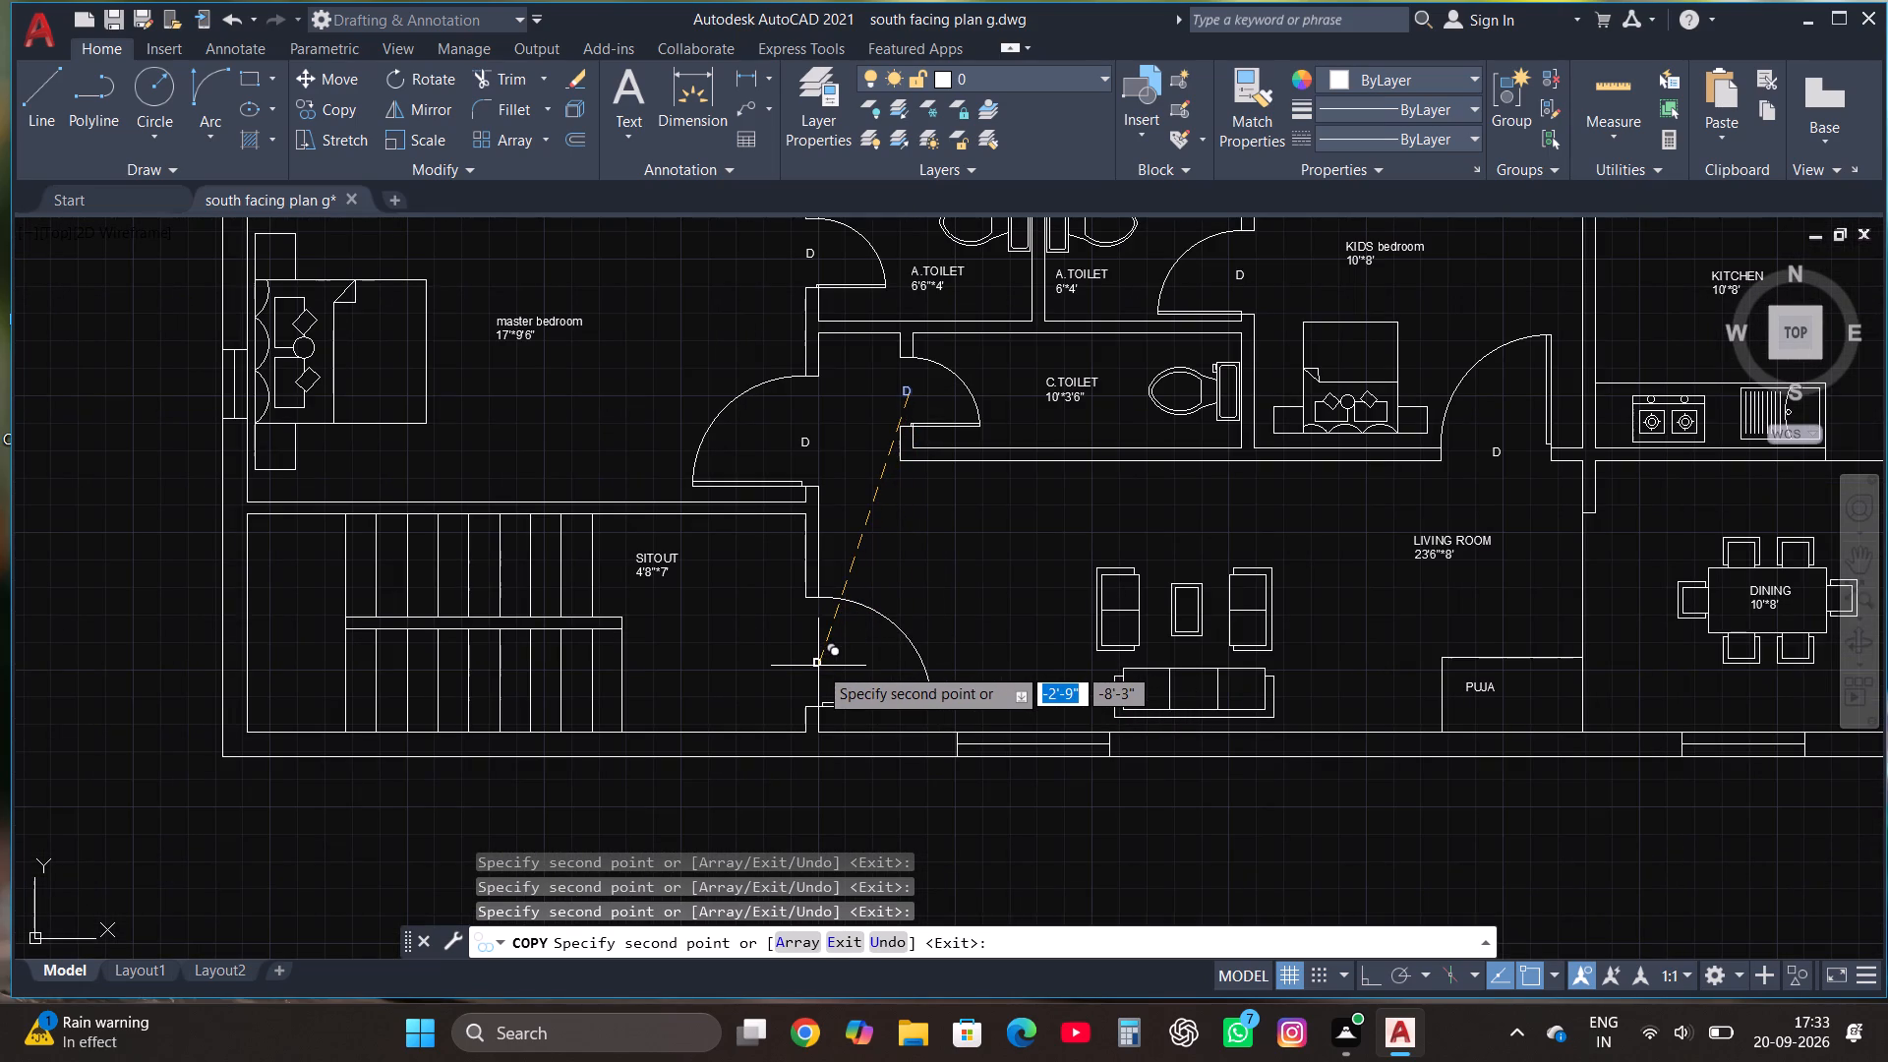
{"action": "left_click", "coordinate": [826, 664]}
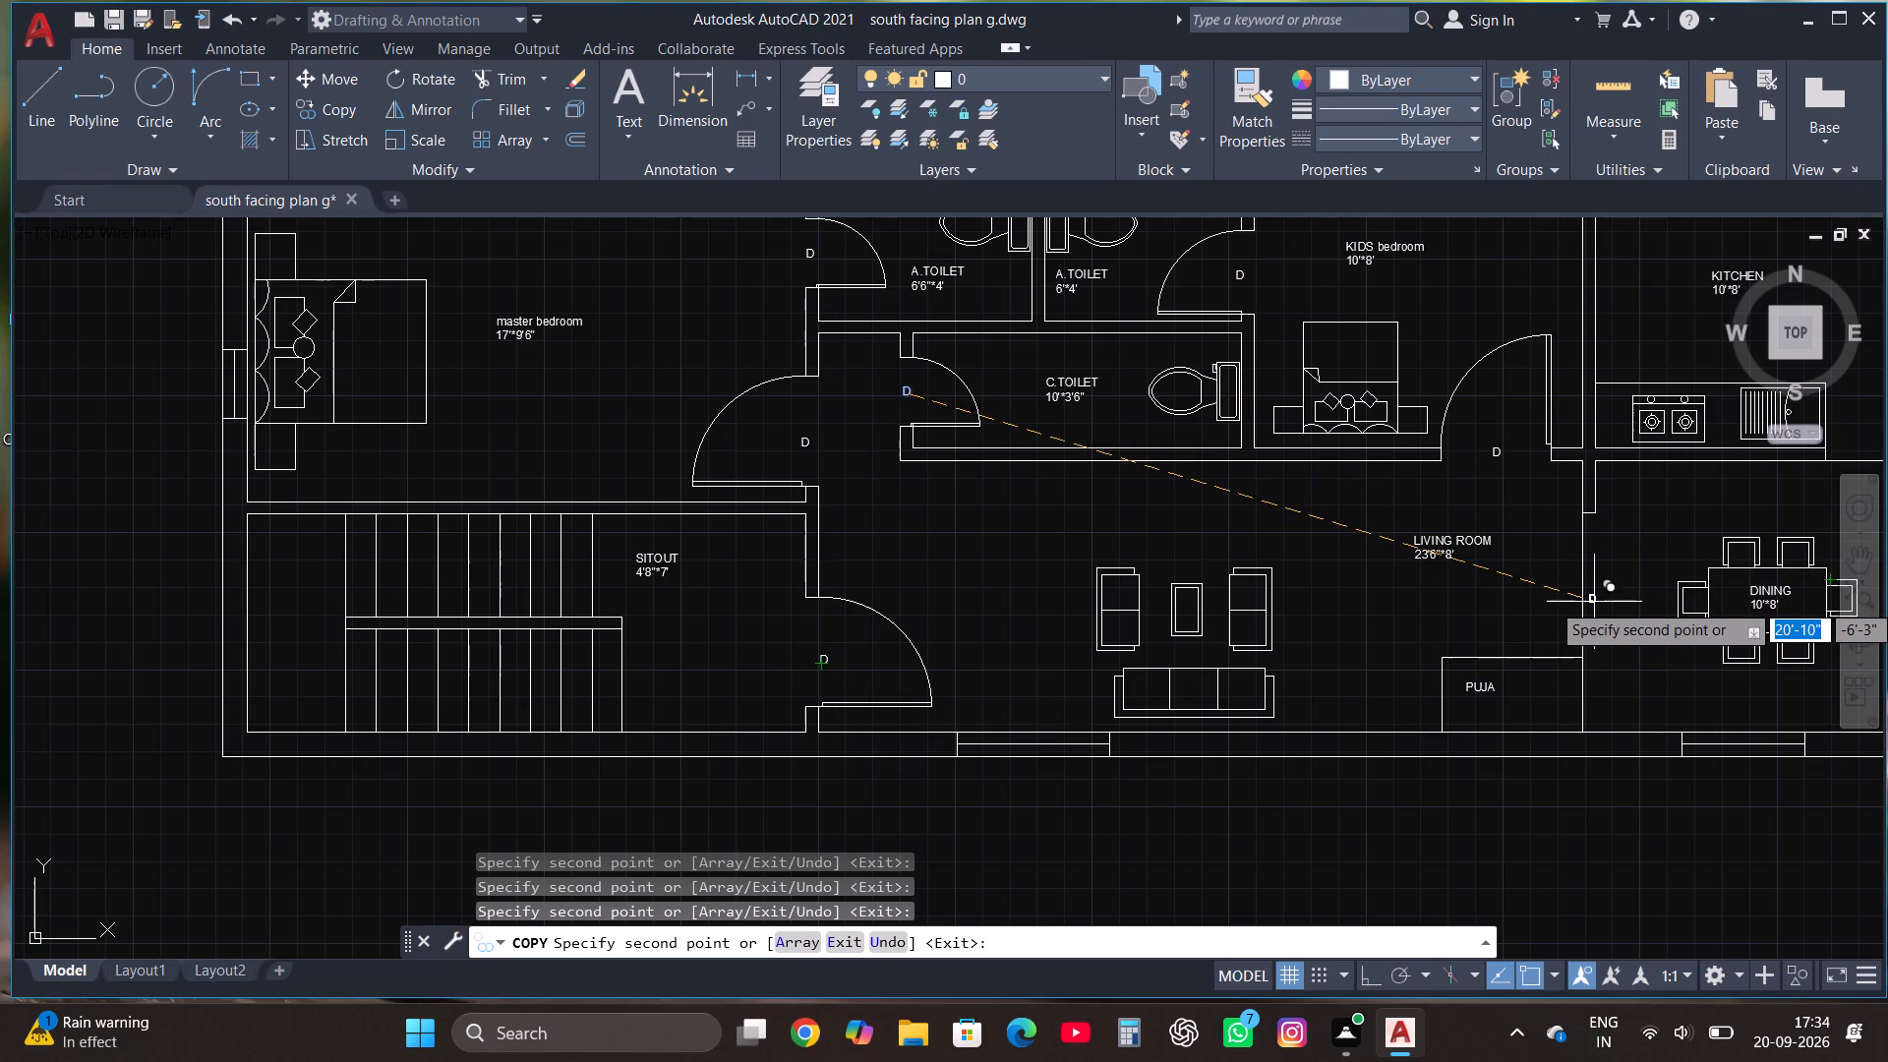
{"action": "left_click", "coordinate": [1594, 602]}
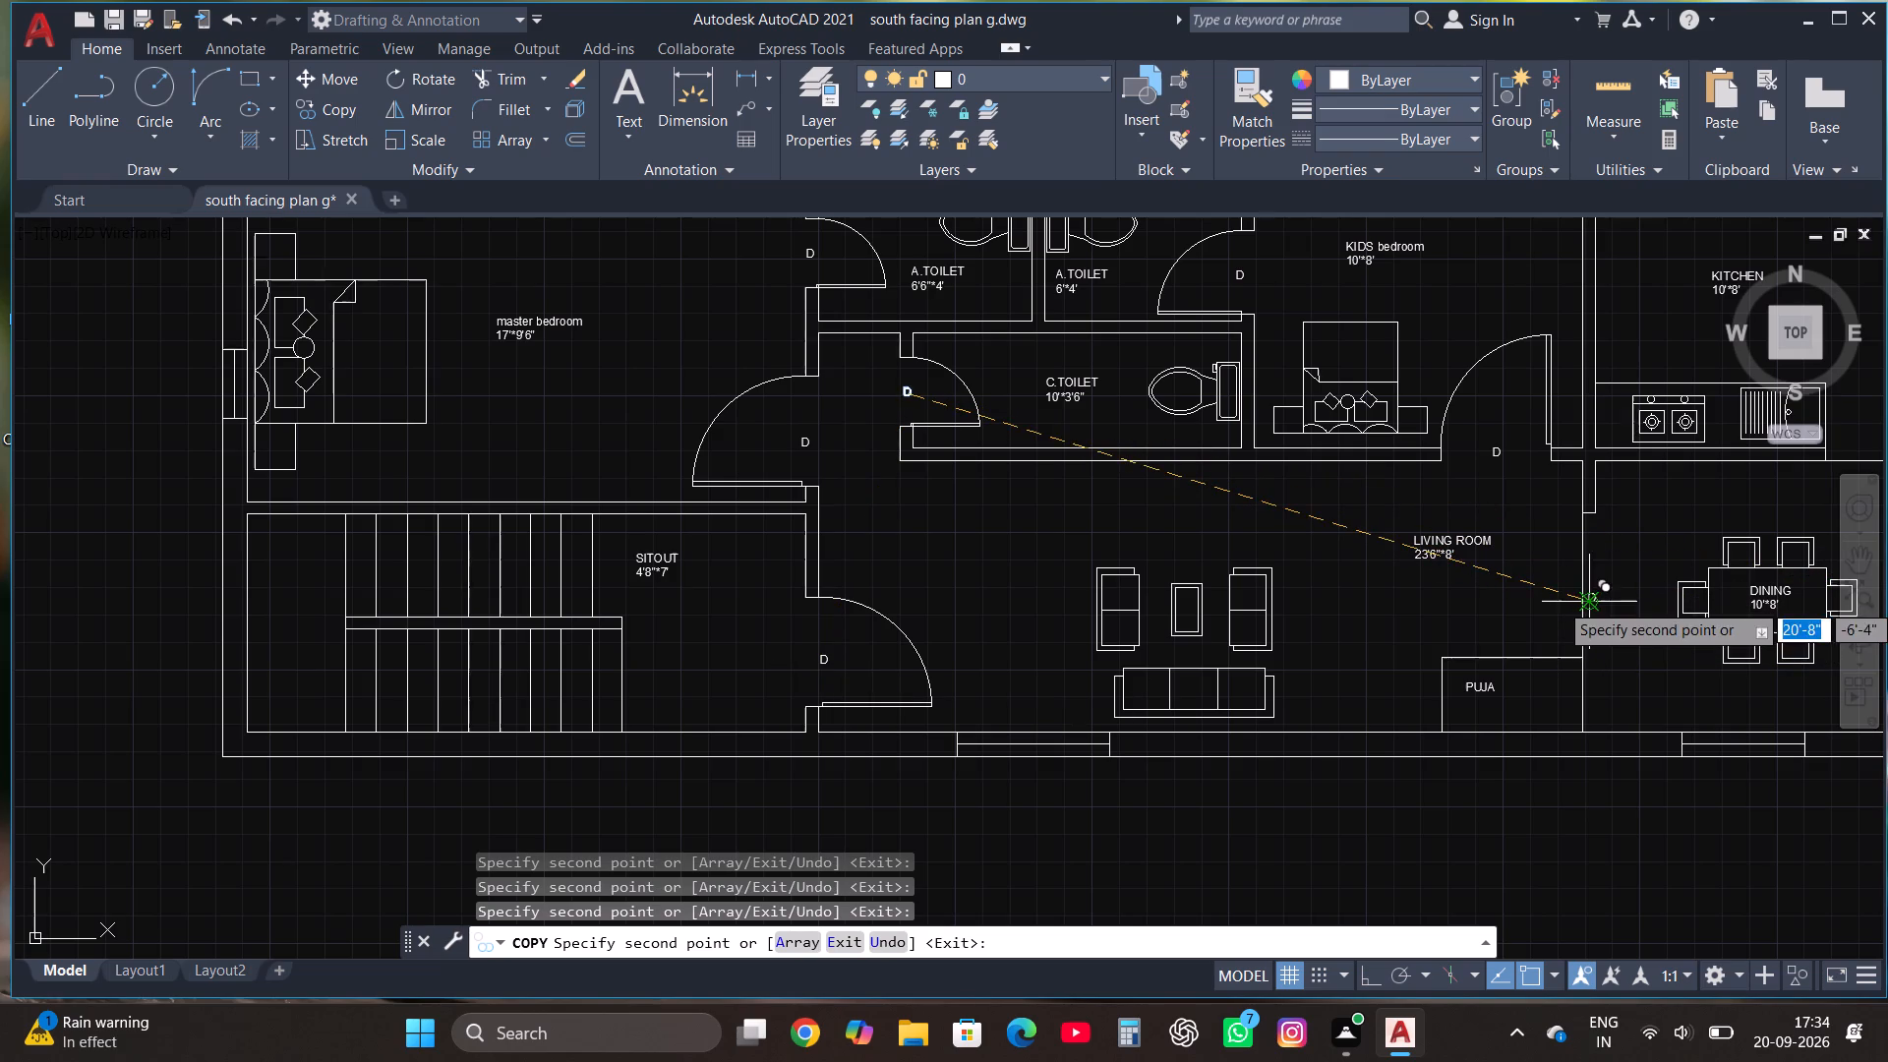
{"action": "key", "text": "Escape"}
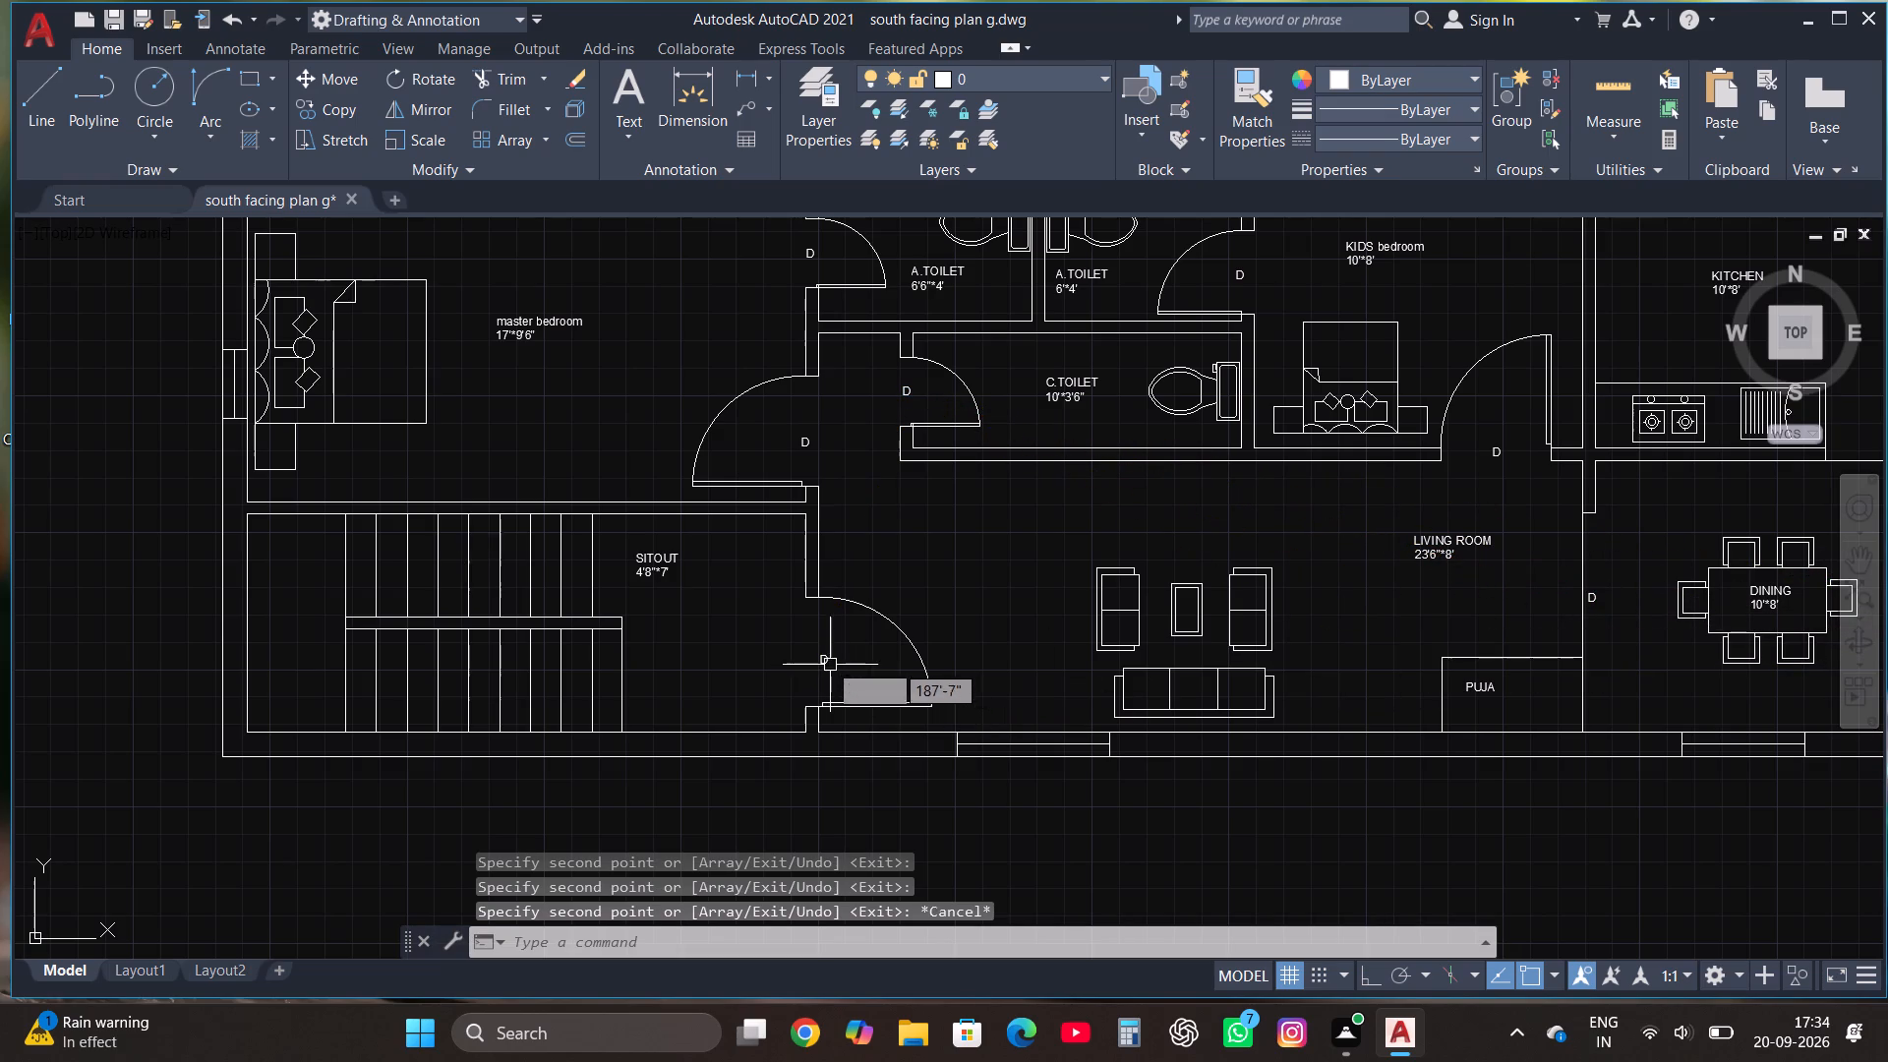
Change the D label at the door between SITOUT and LIVING ROOM to MD.
{"action": "left_click", "coordinate": [826, 659]}
{"action": "right_click", "coordinate": [826, 659]}
{"action": "left_click", "coordinate": [948, 403]}
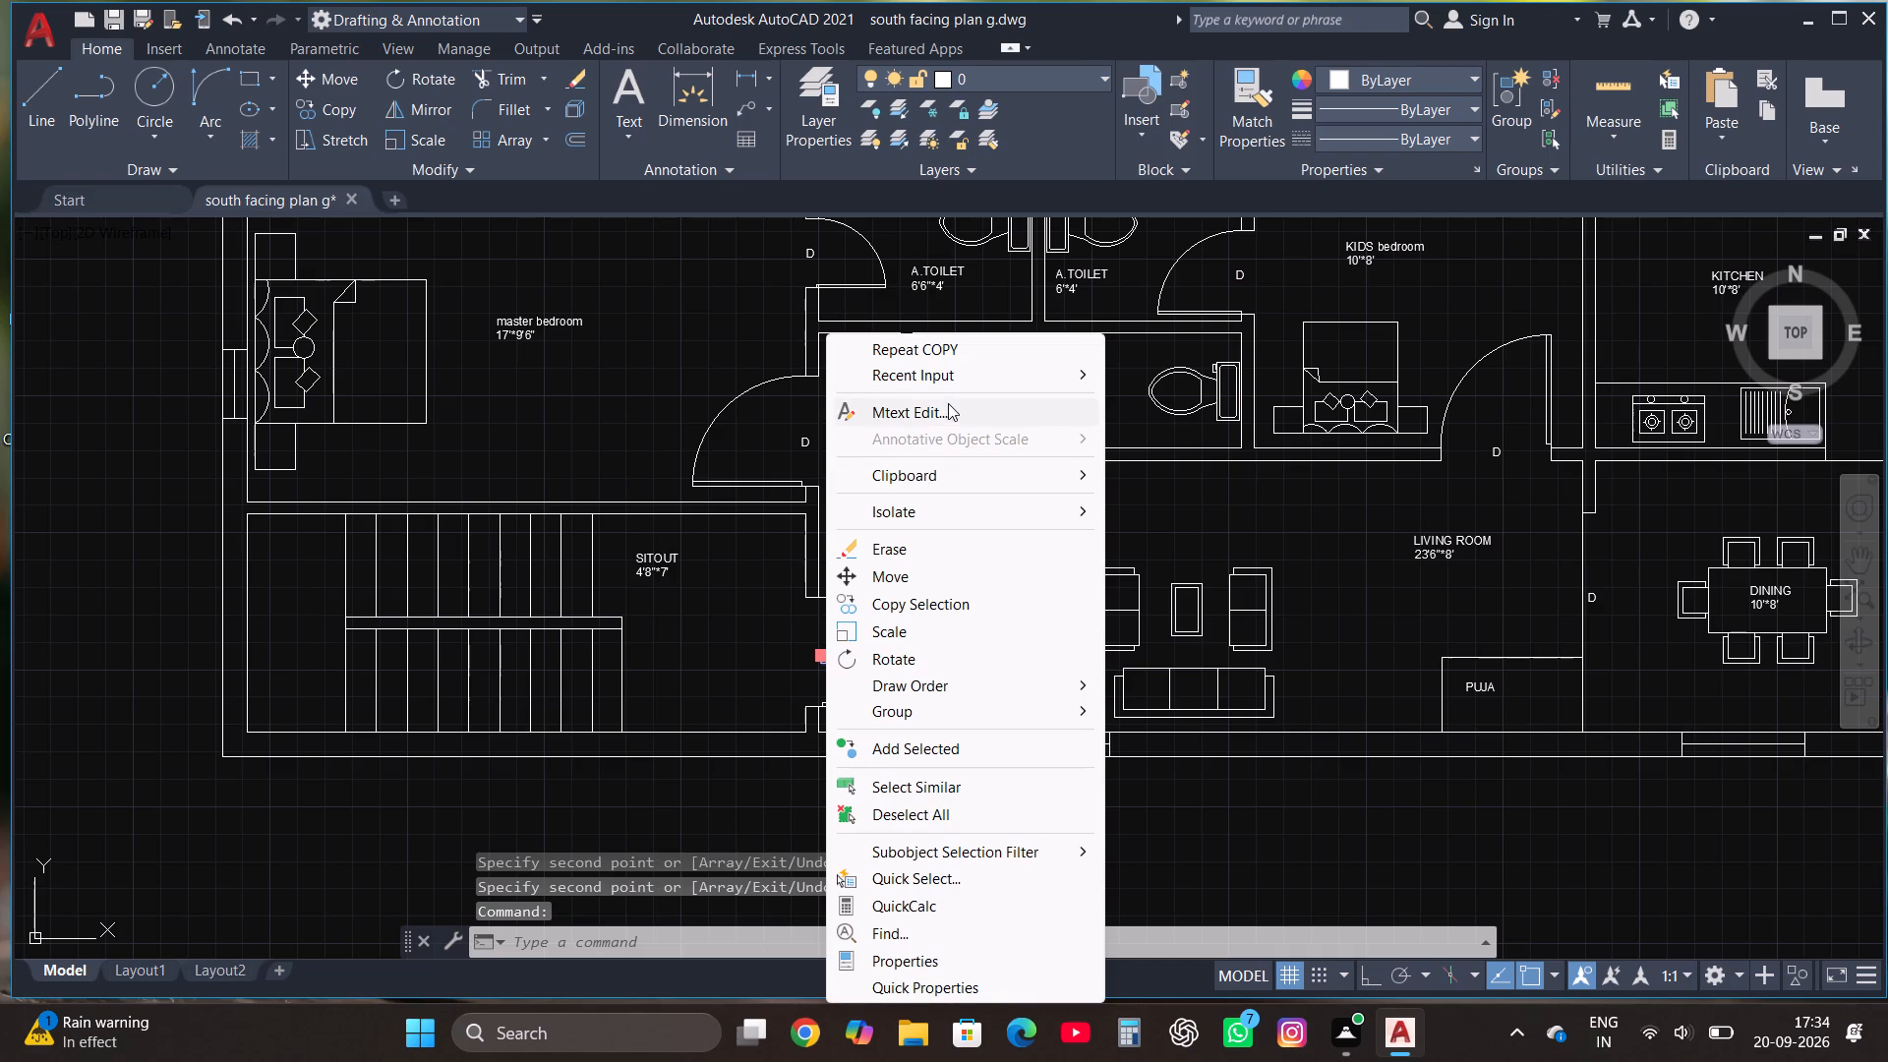
{"action": "key", "text": "m"}
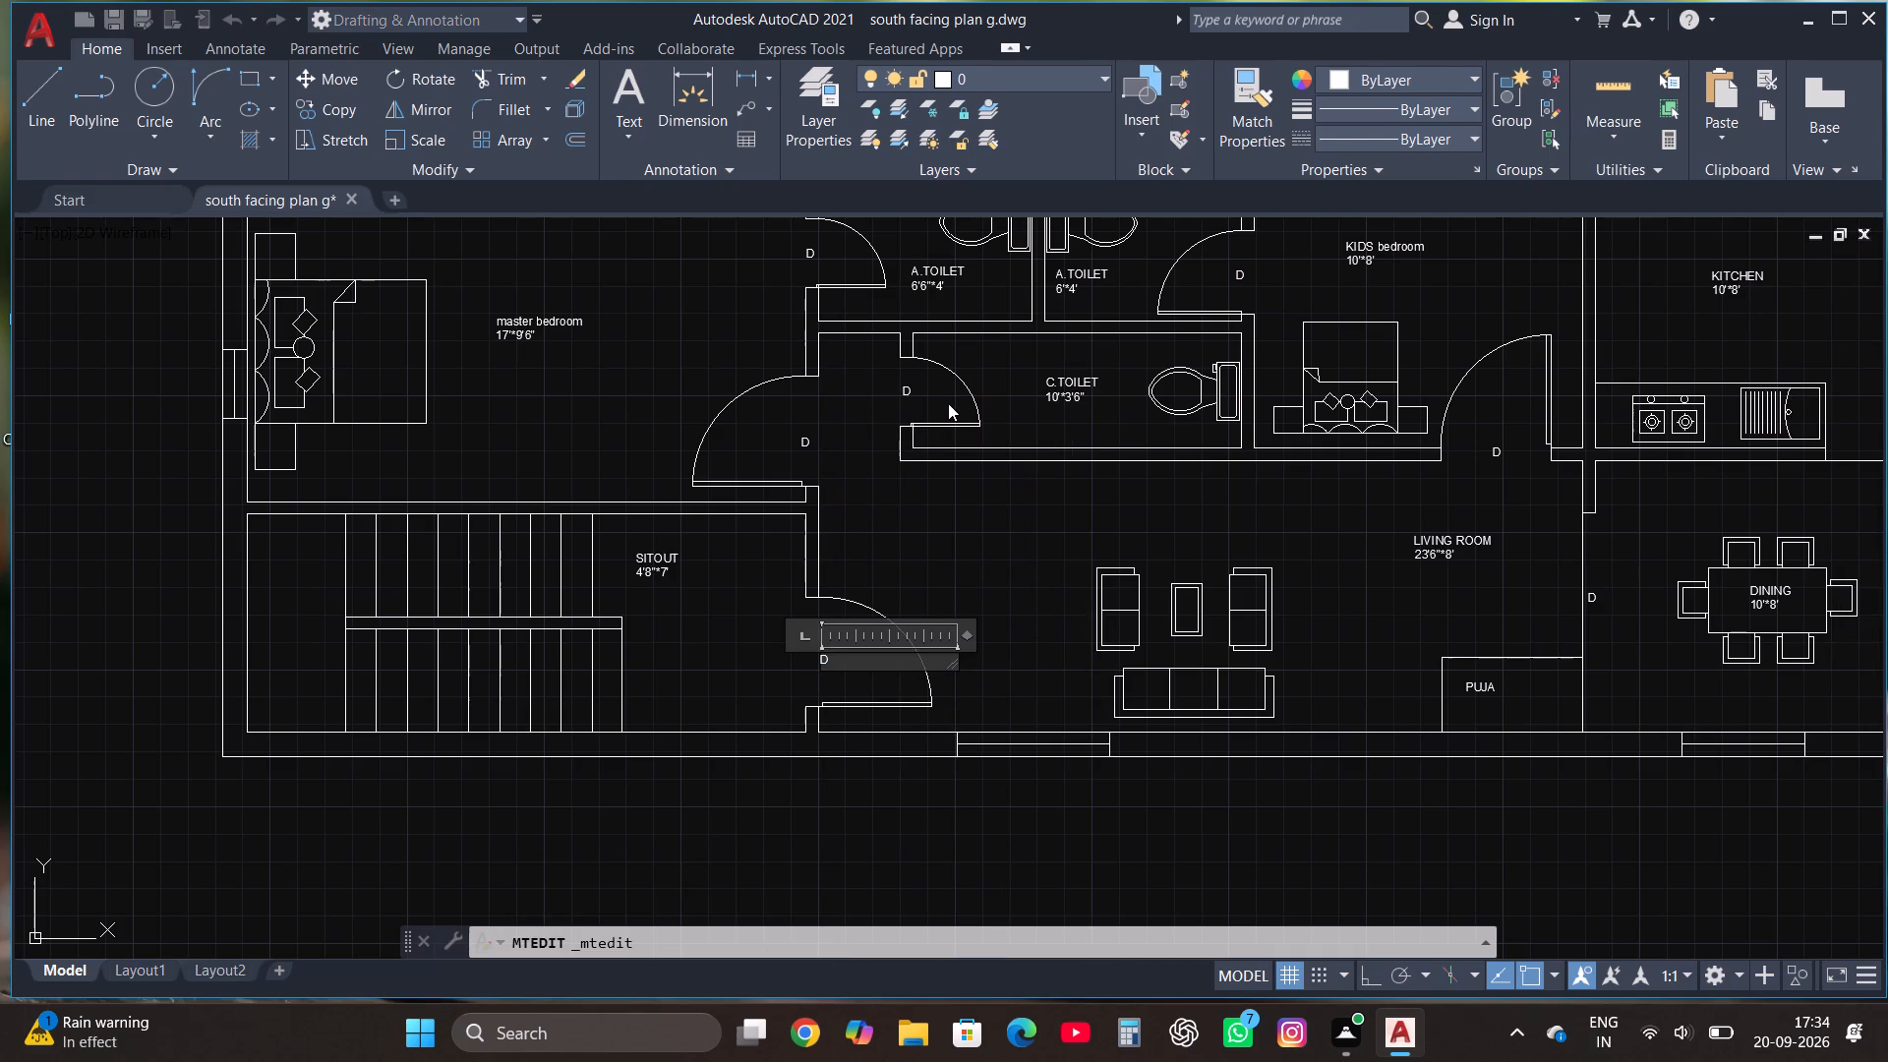
{"action": "left_click", "coordinate": [1641, 87]}
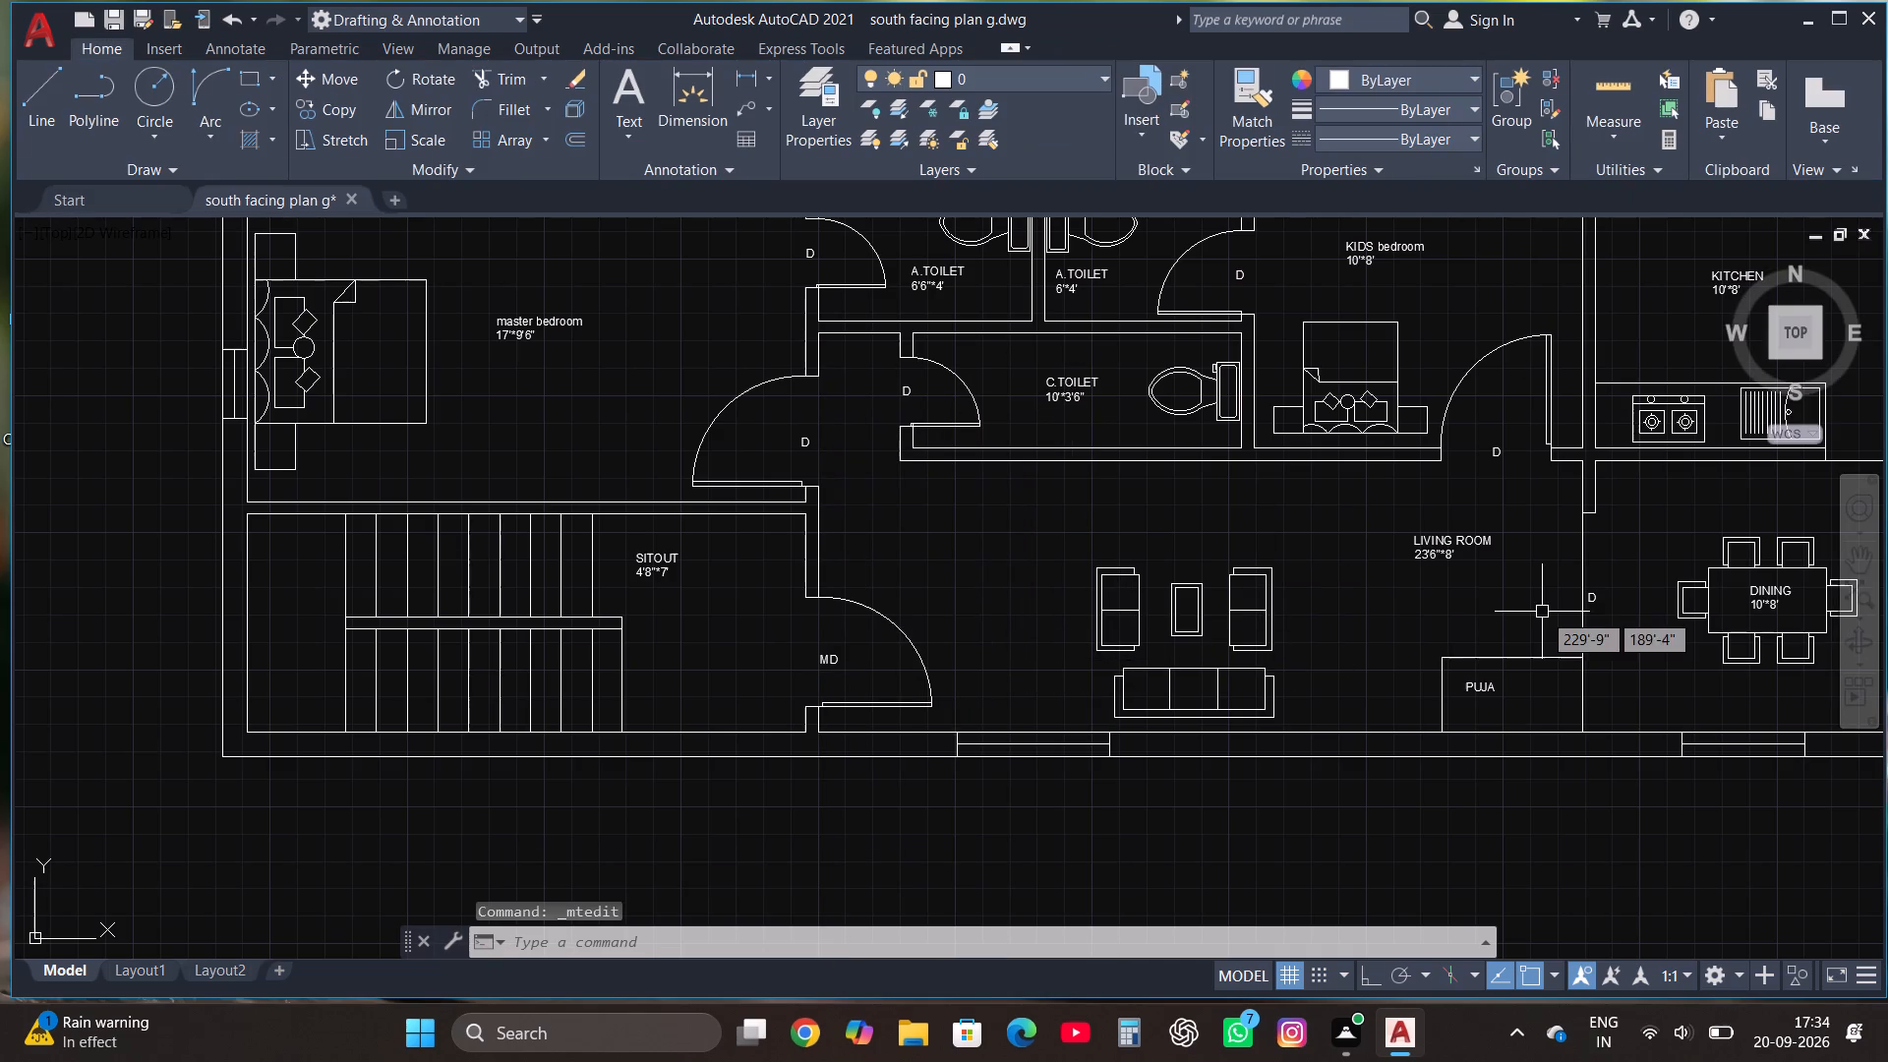
Replace the D label at the opening between LIVING ROOM and DINING with O.
{"action": "left_click", "coordinate": [1592, 601]}
{"action": "right_click", "coordinate": [1592, 601]}
{"action": "right_click", "coordinate": [1592, 601]}
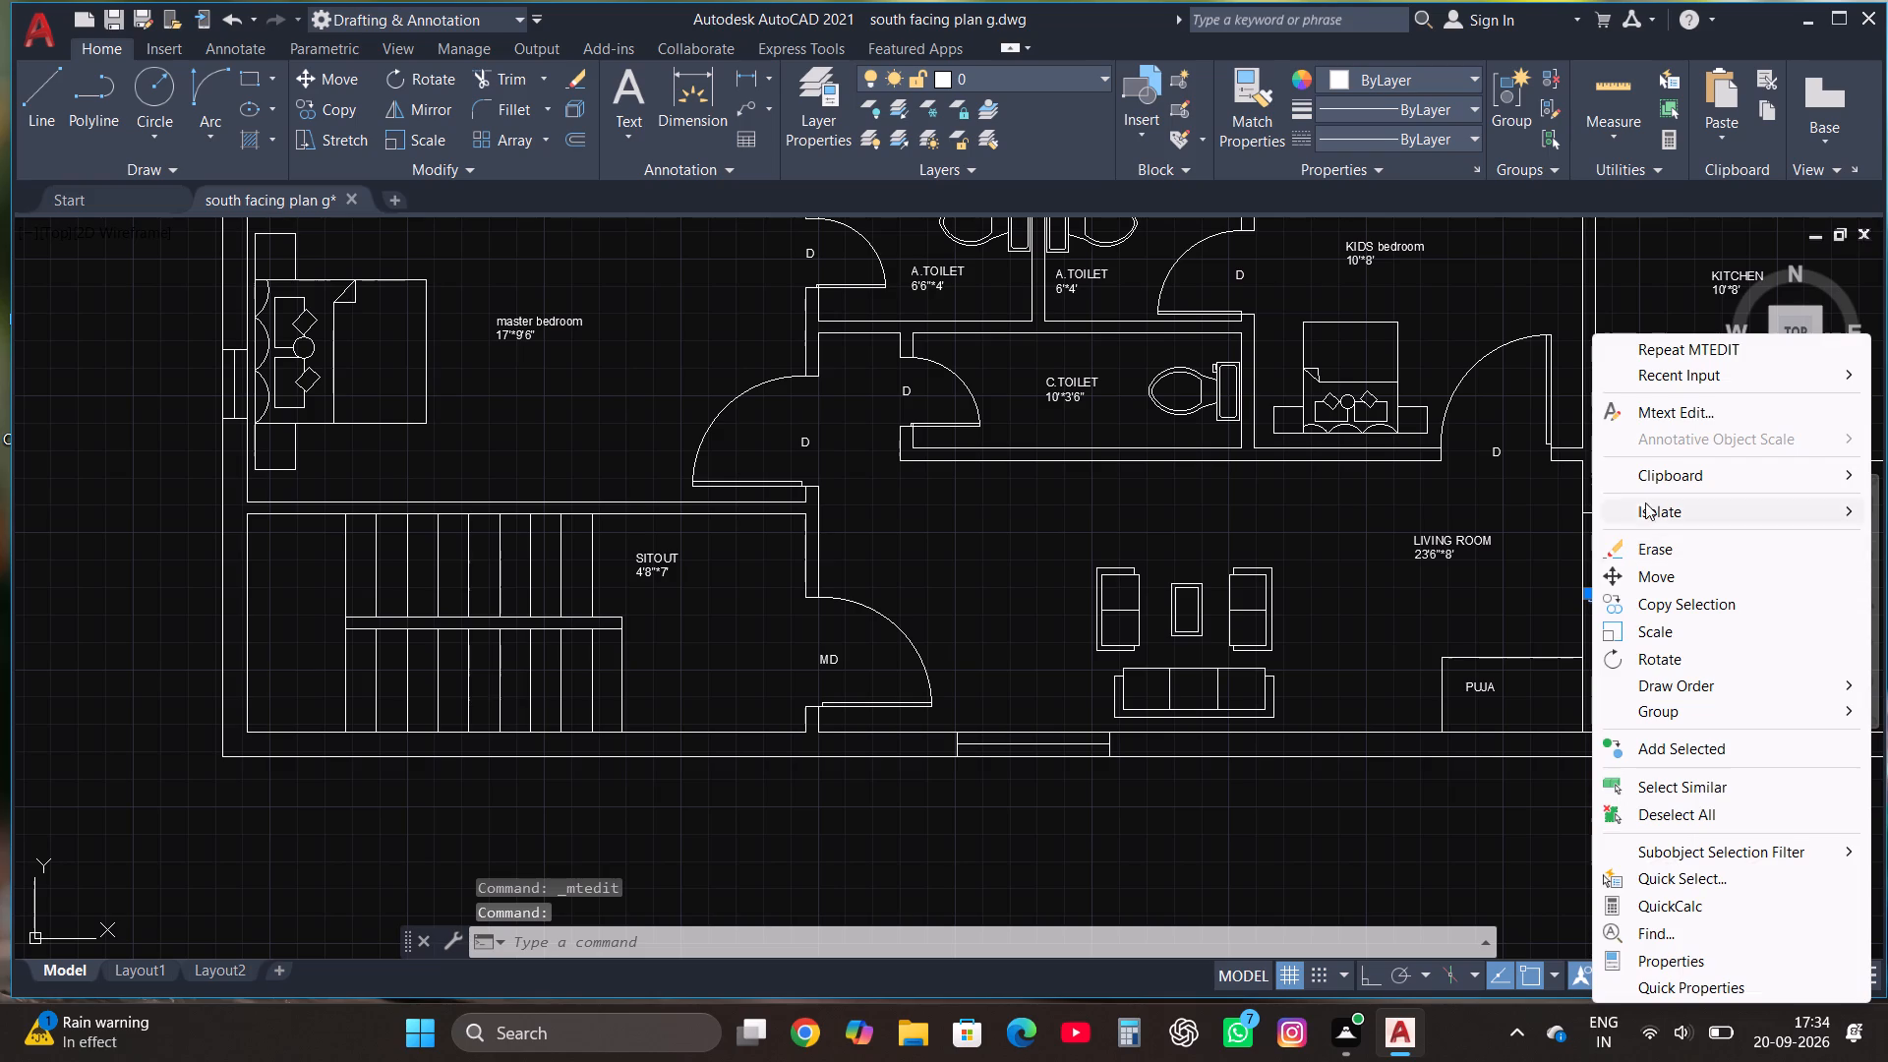
{"action": "left_click", "coordinate": [1661, 411]}
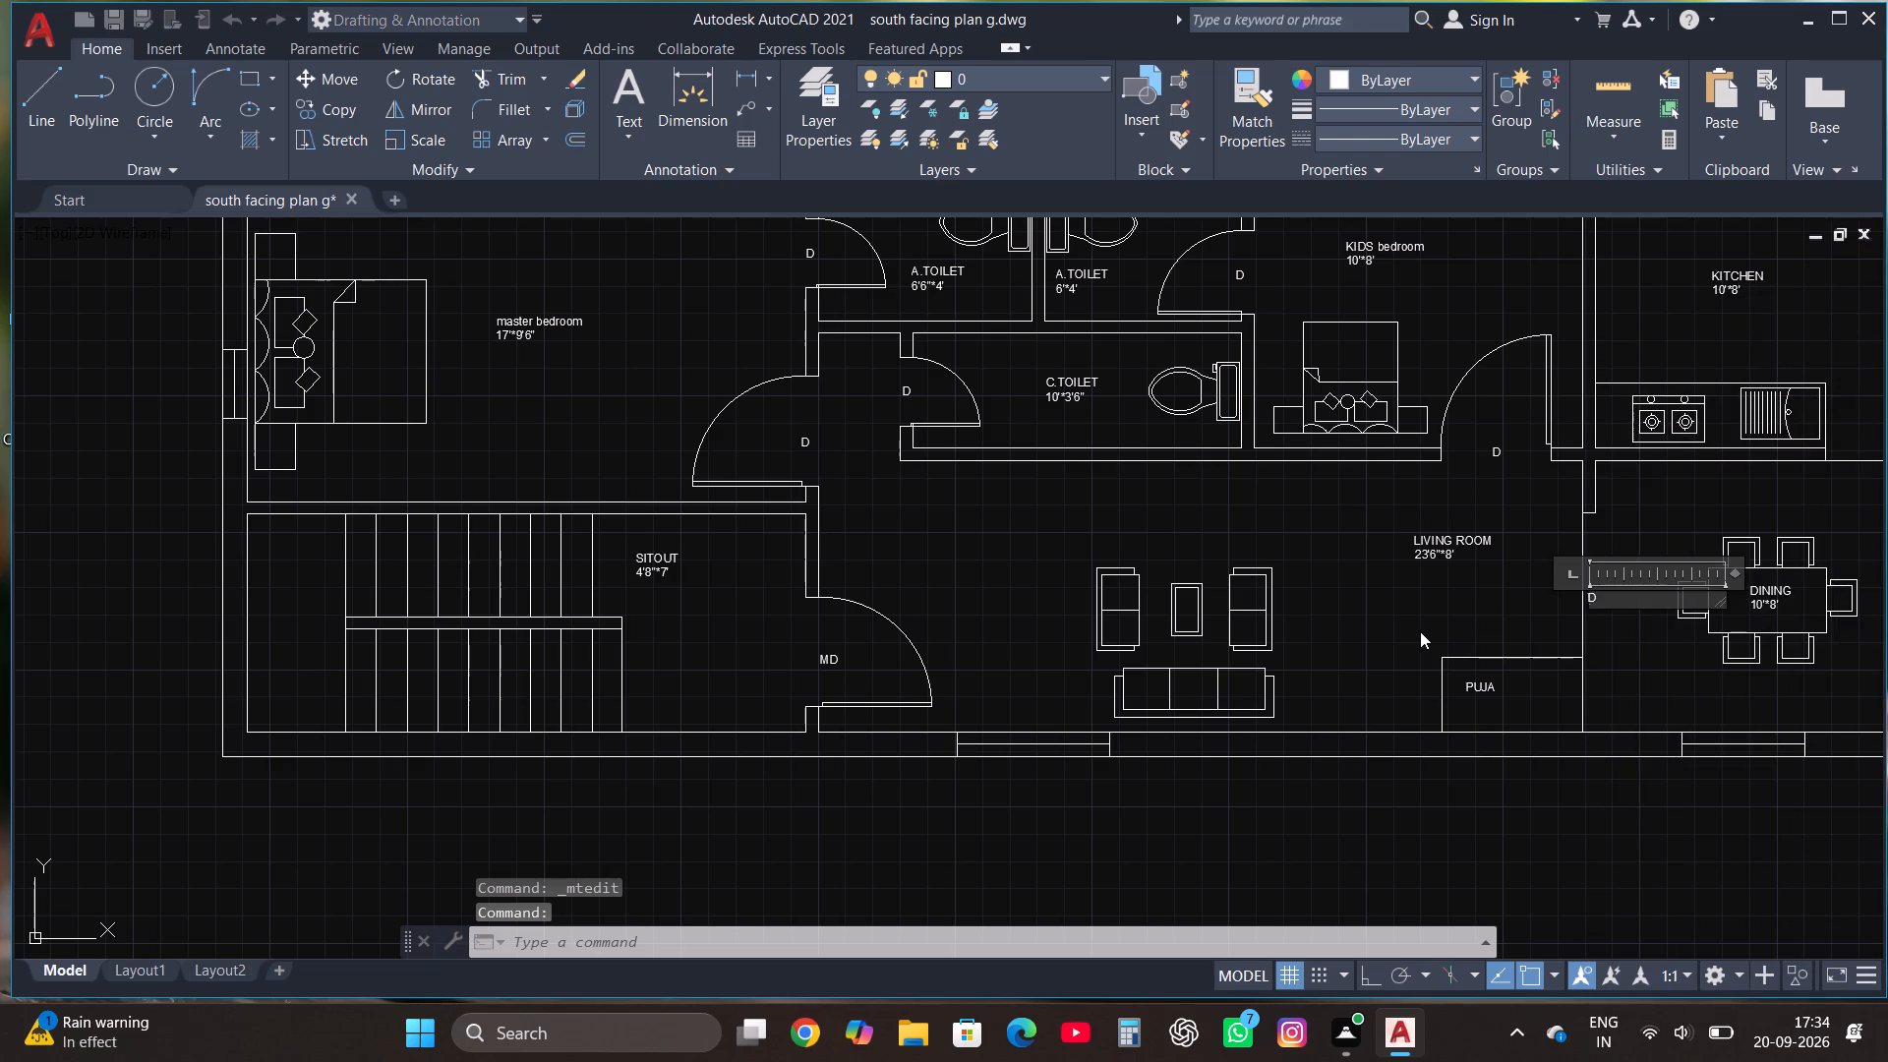
{"action": "left_click", "coordinate": [1612, 586]}
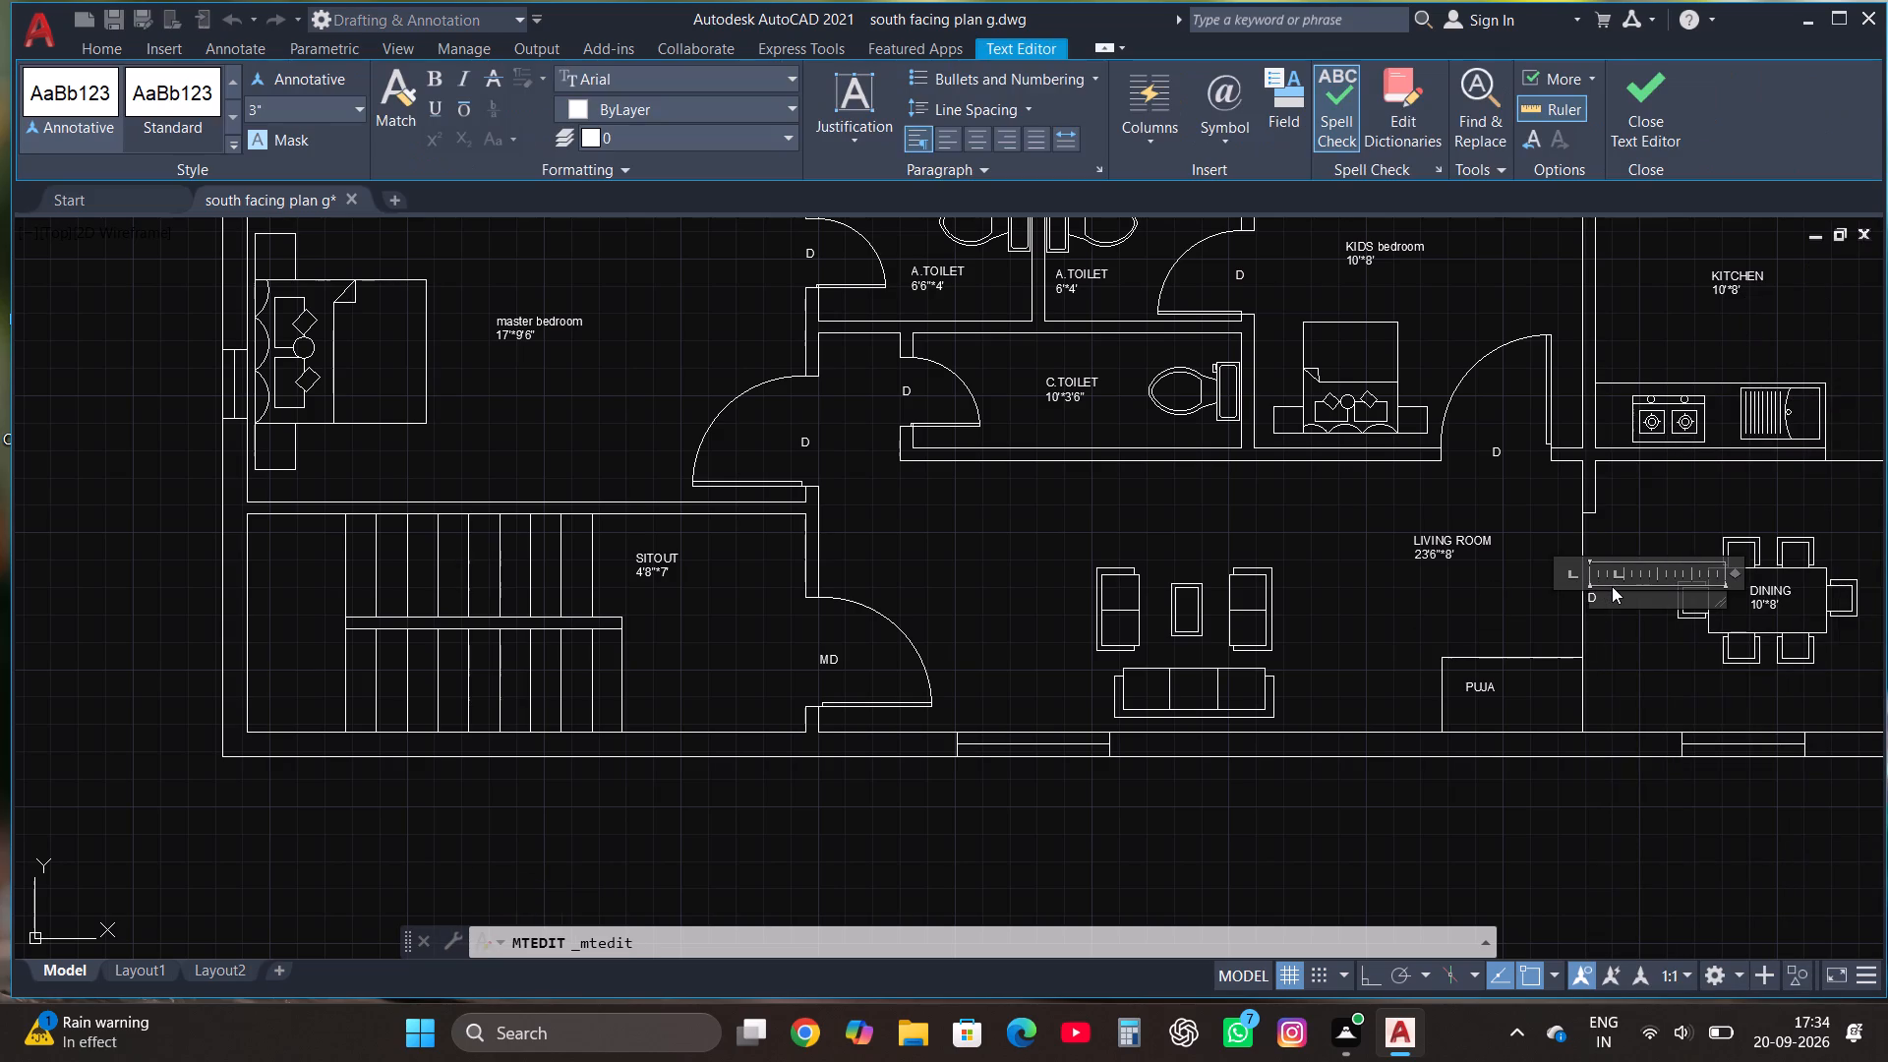
{"action": "left_click", "coordinate": [1633, 600]}
{"action": "key", "text": "BackSpace"}
{"action": "key", "text": "o"}
{"action": "left_click", "coordinate": [1644, 95]}
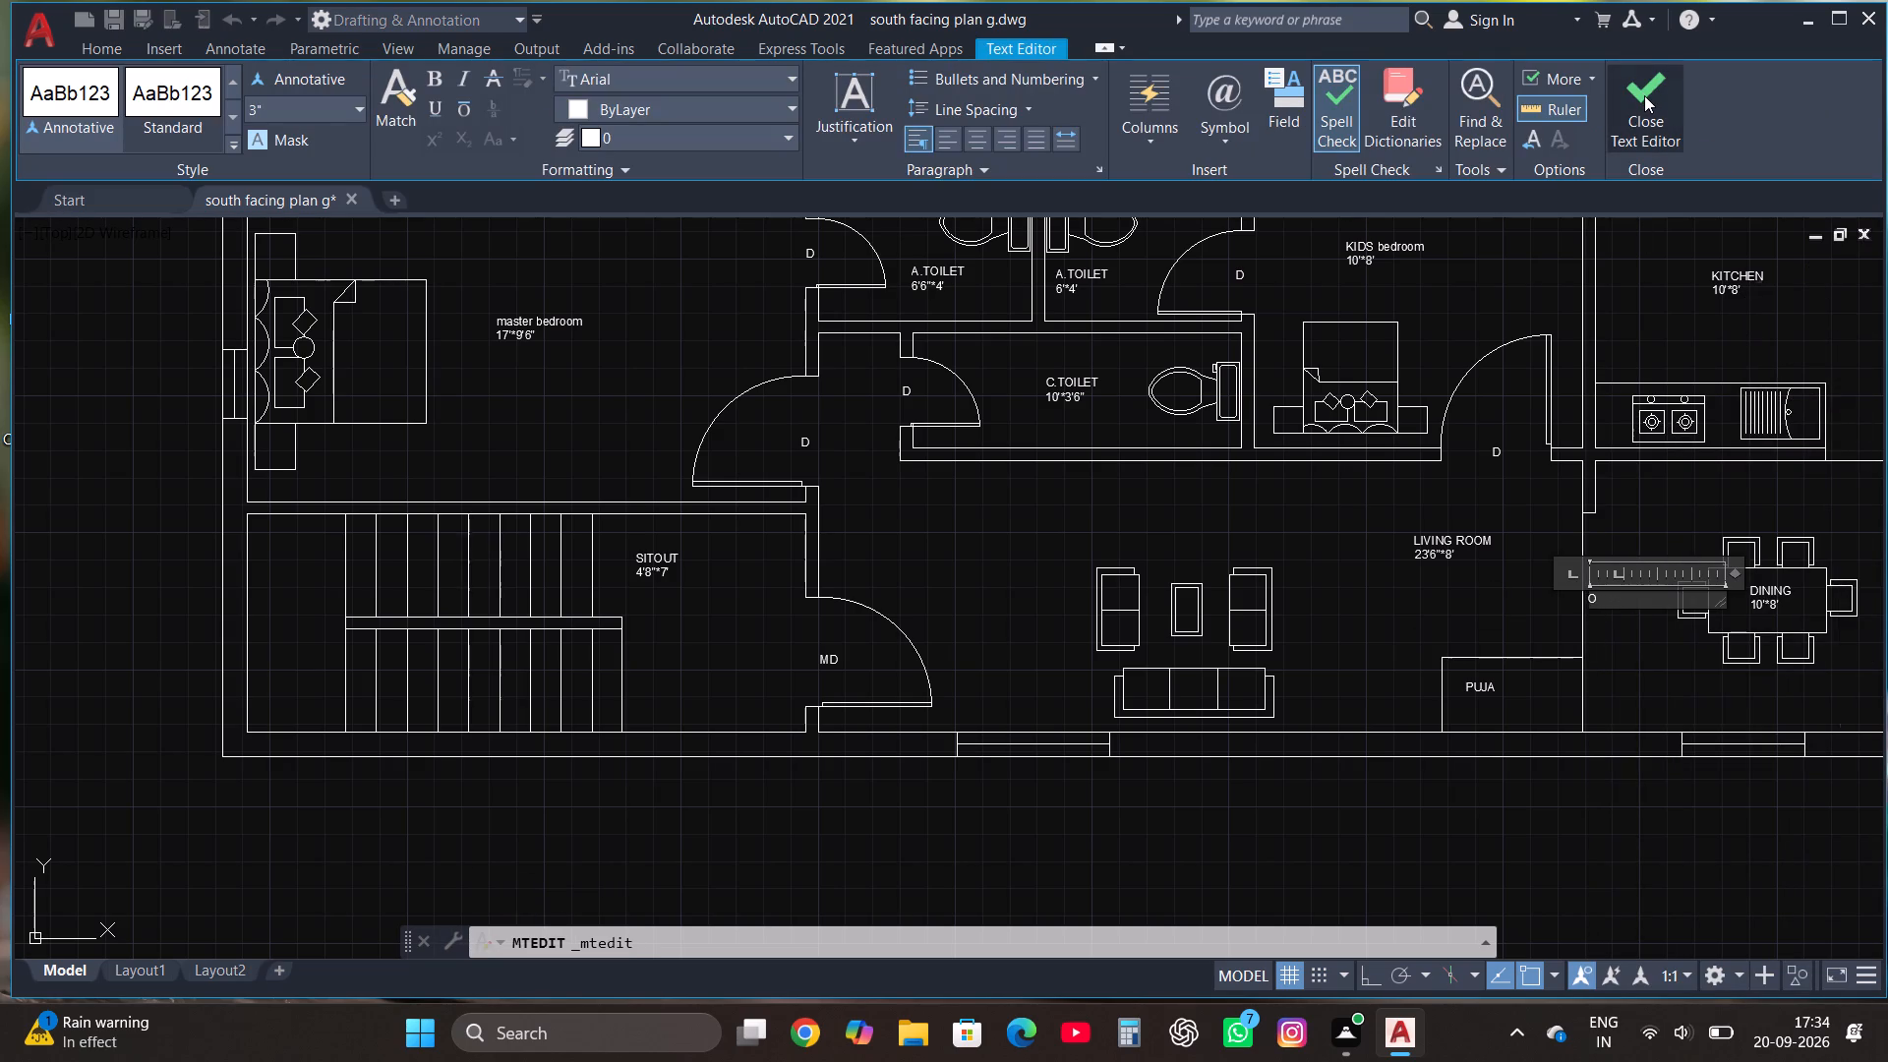
Copy the D label at the master bedroom's A.TOILET door to an empty spot inside the master bedroom.
{"action": "scroll", "coordinate": [1214, 639], "scroll_direction": "down", "scroll_amount": 2}
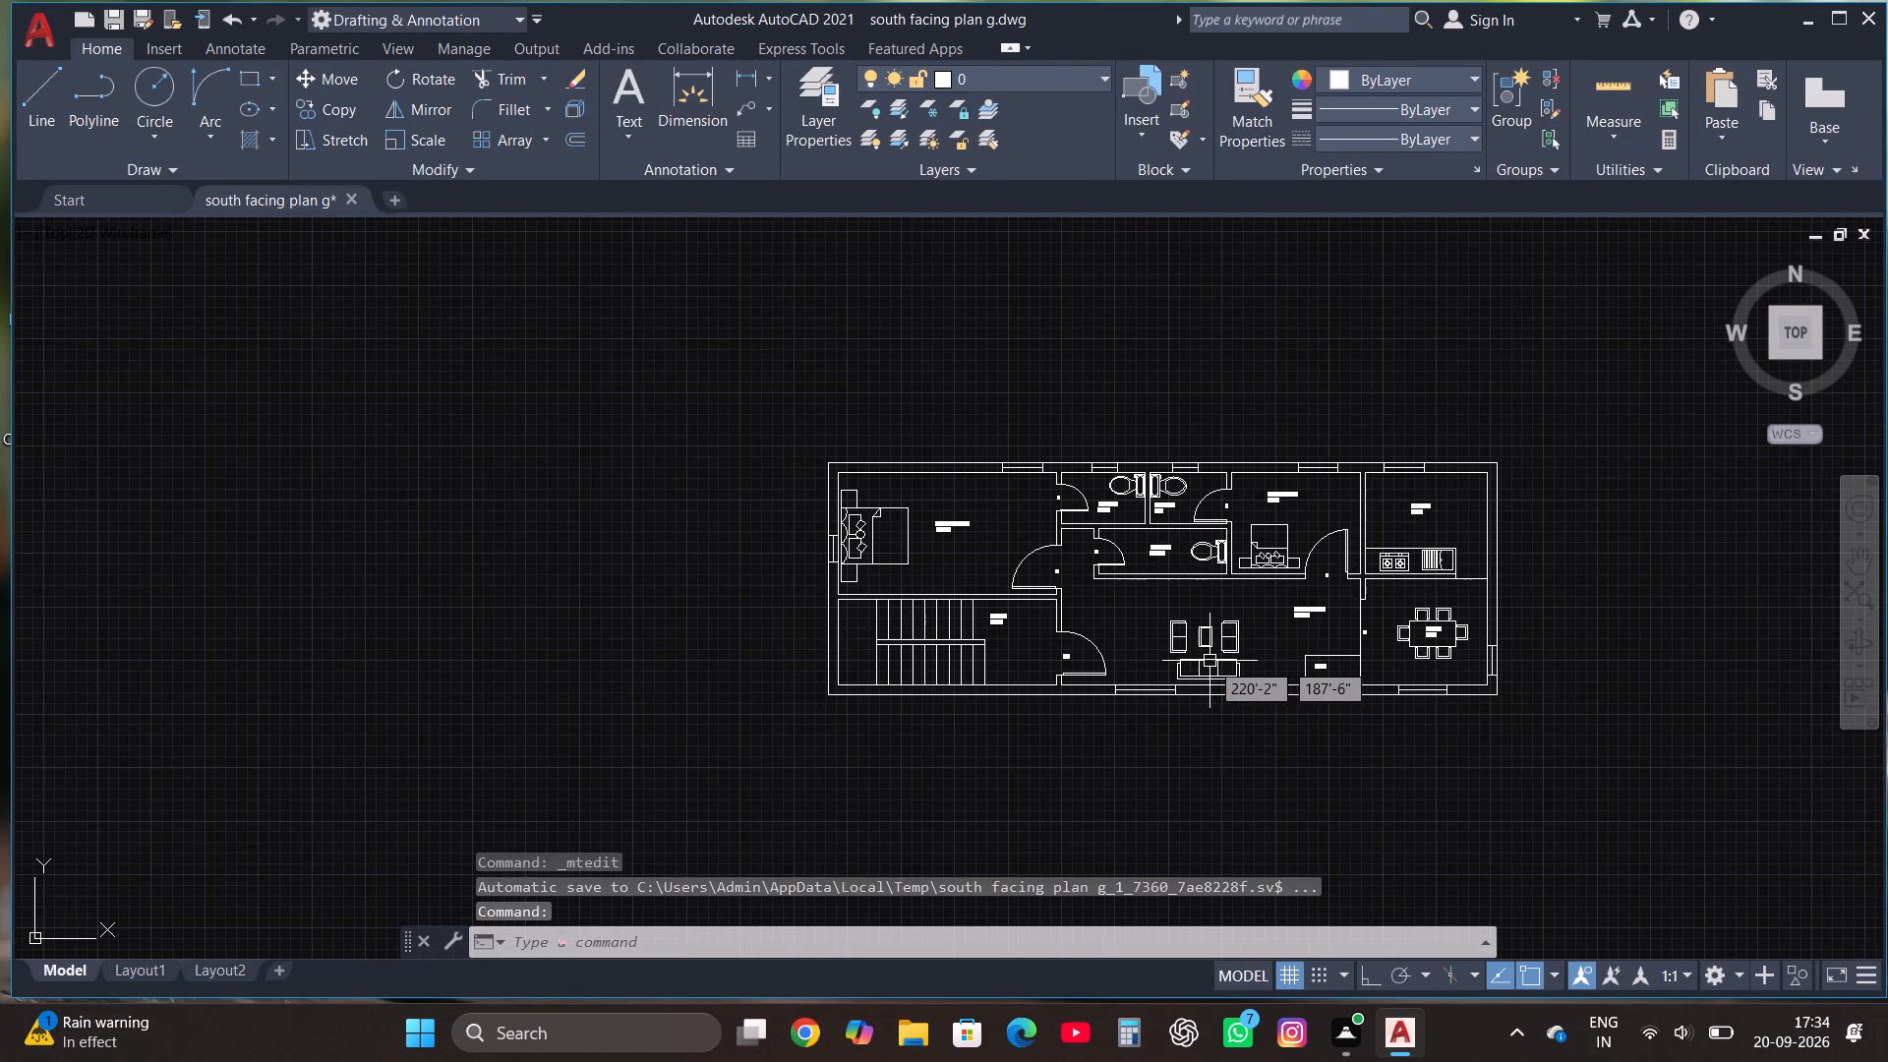
{"action": "scroll", "coordinate": [1065, 504], "scroll_direction": "up", "scroll_amount": 4}
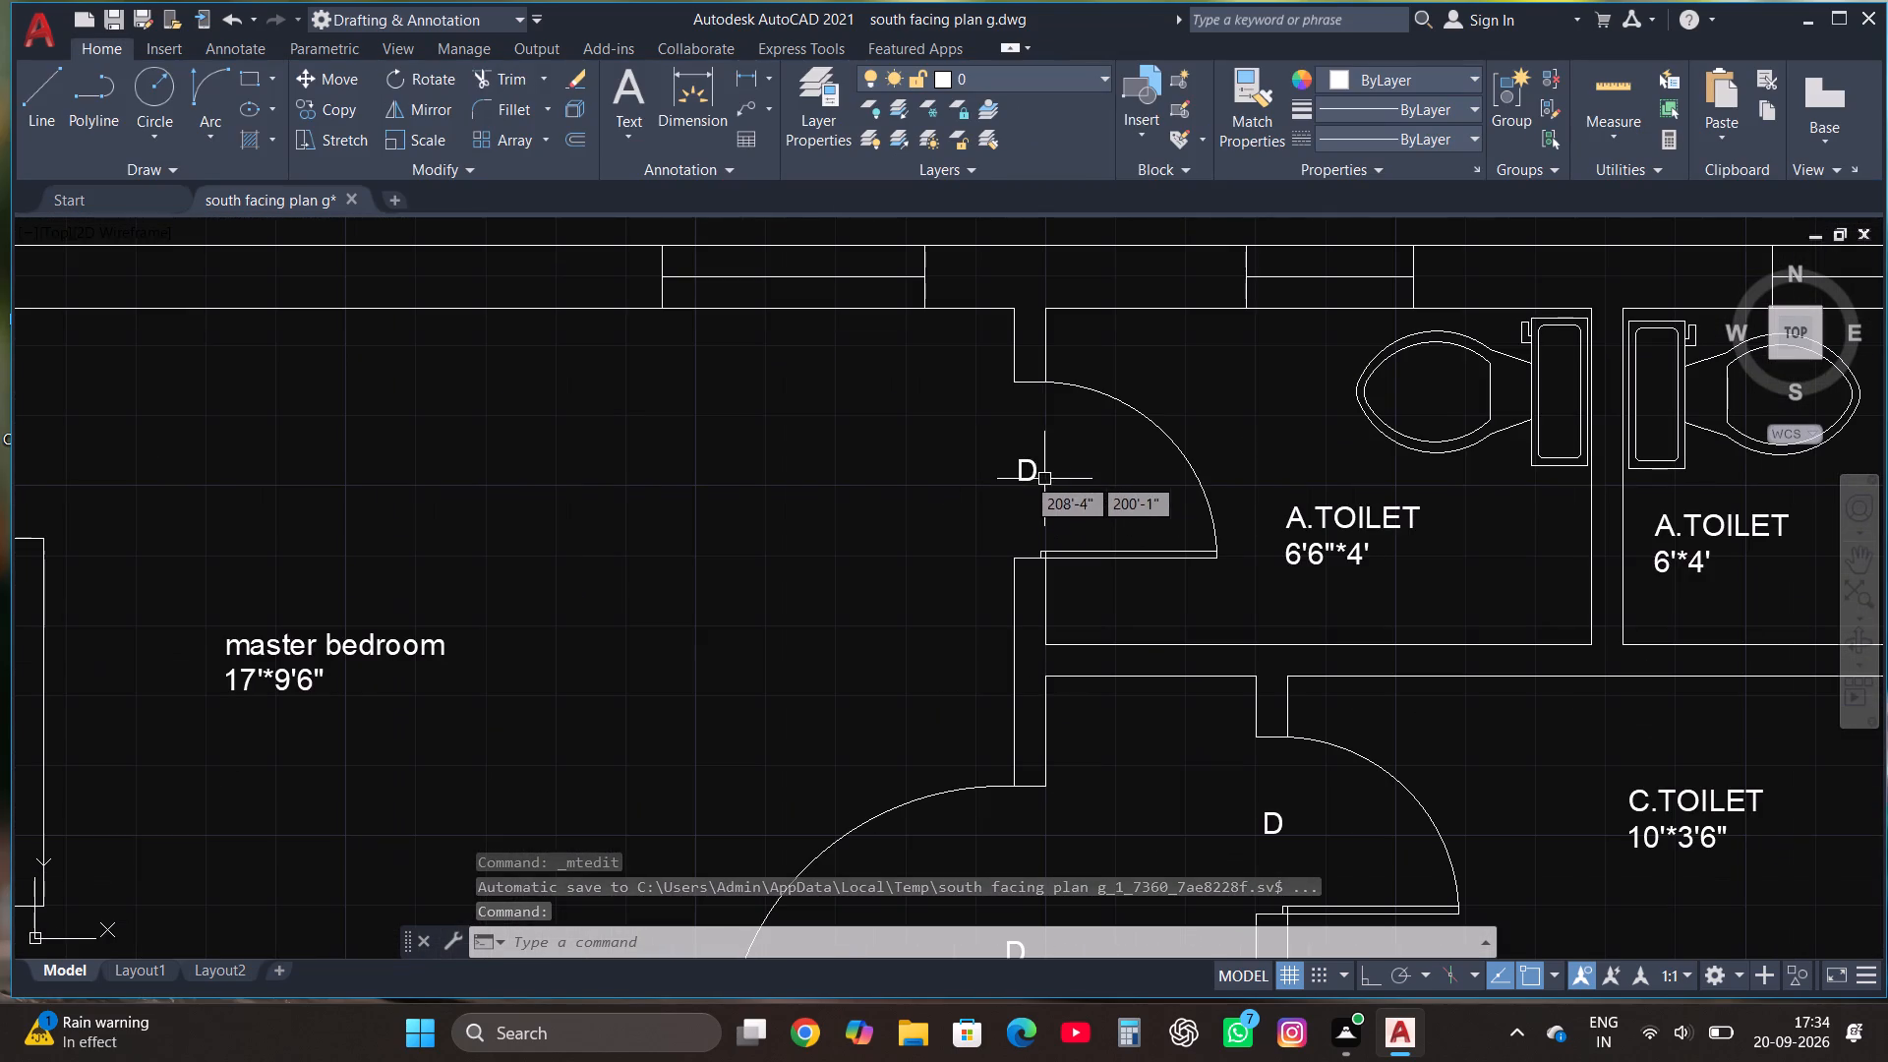
{"action": "left_click", "coordinate": [1018, 471]}
{"action": "left_click", "coordinate": [325, 104]}
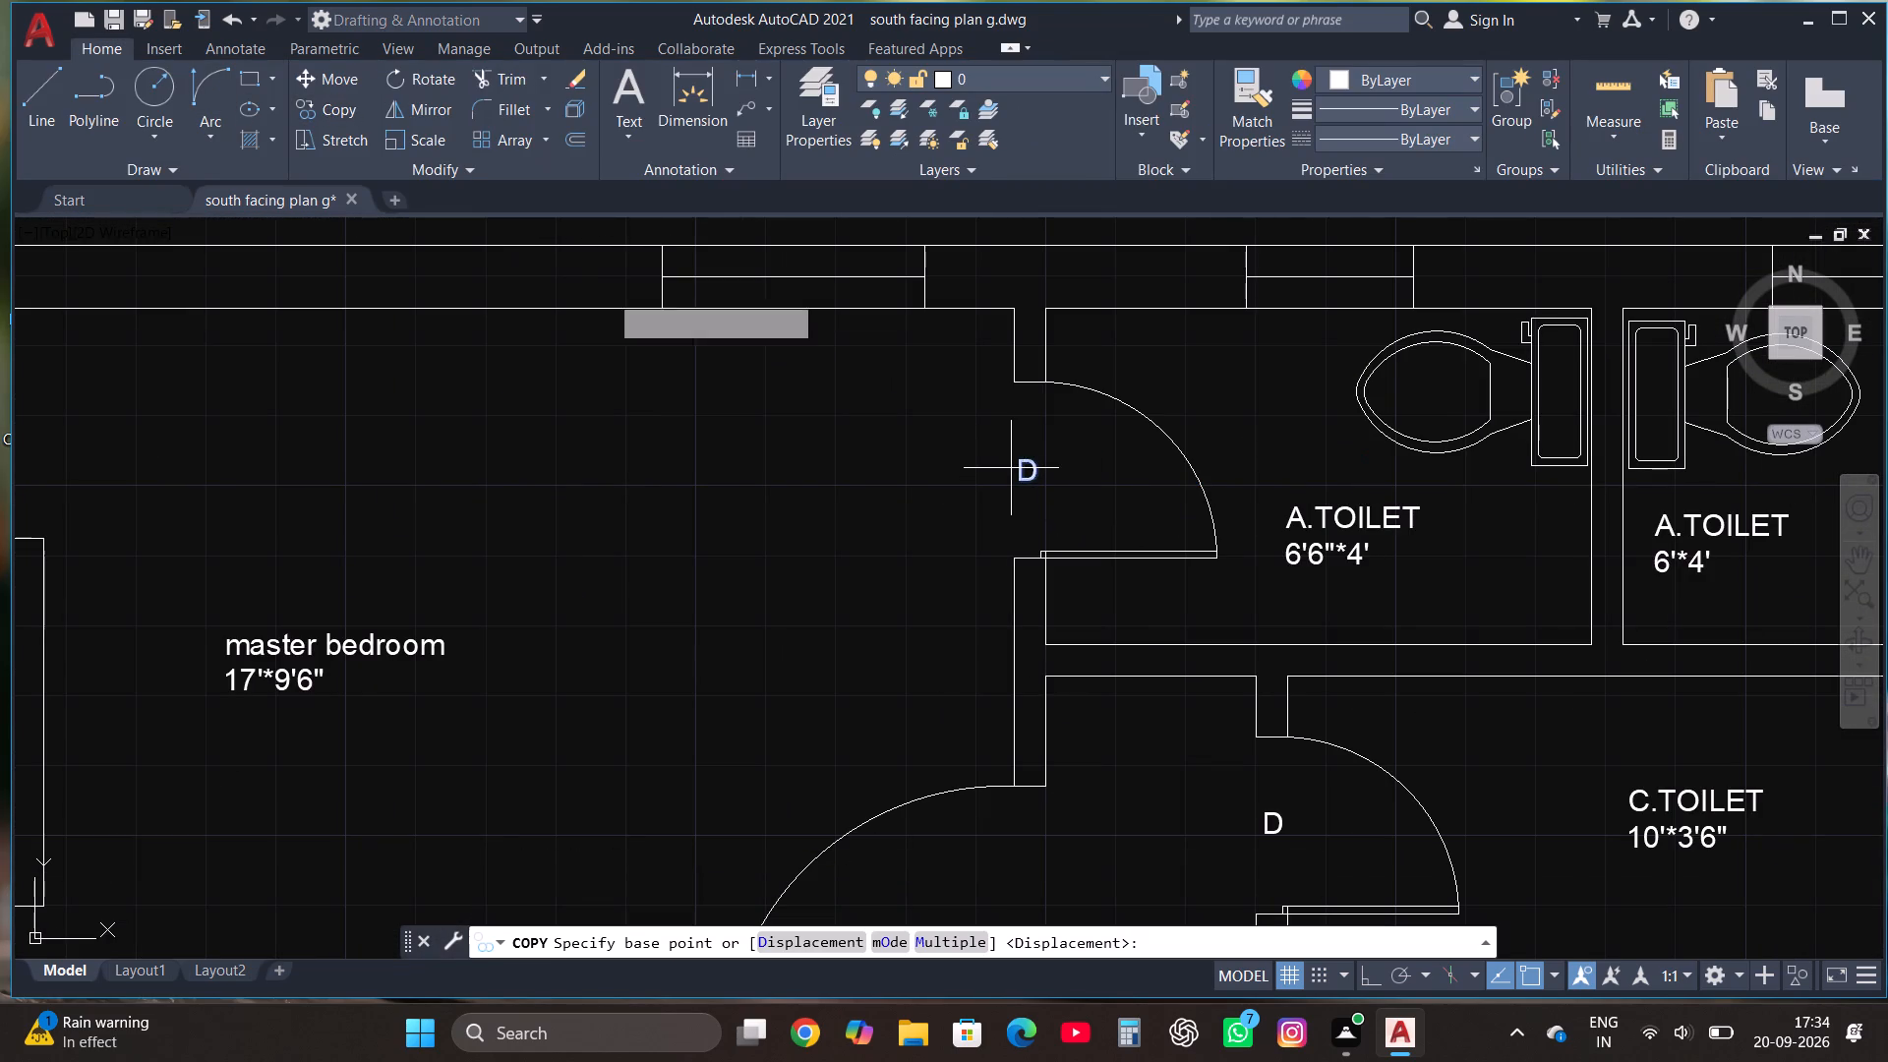
{"action": "left_click", "coordinate": [992, 479]}
{"action": "left_click", "coordinate": [728, 546]}
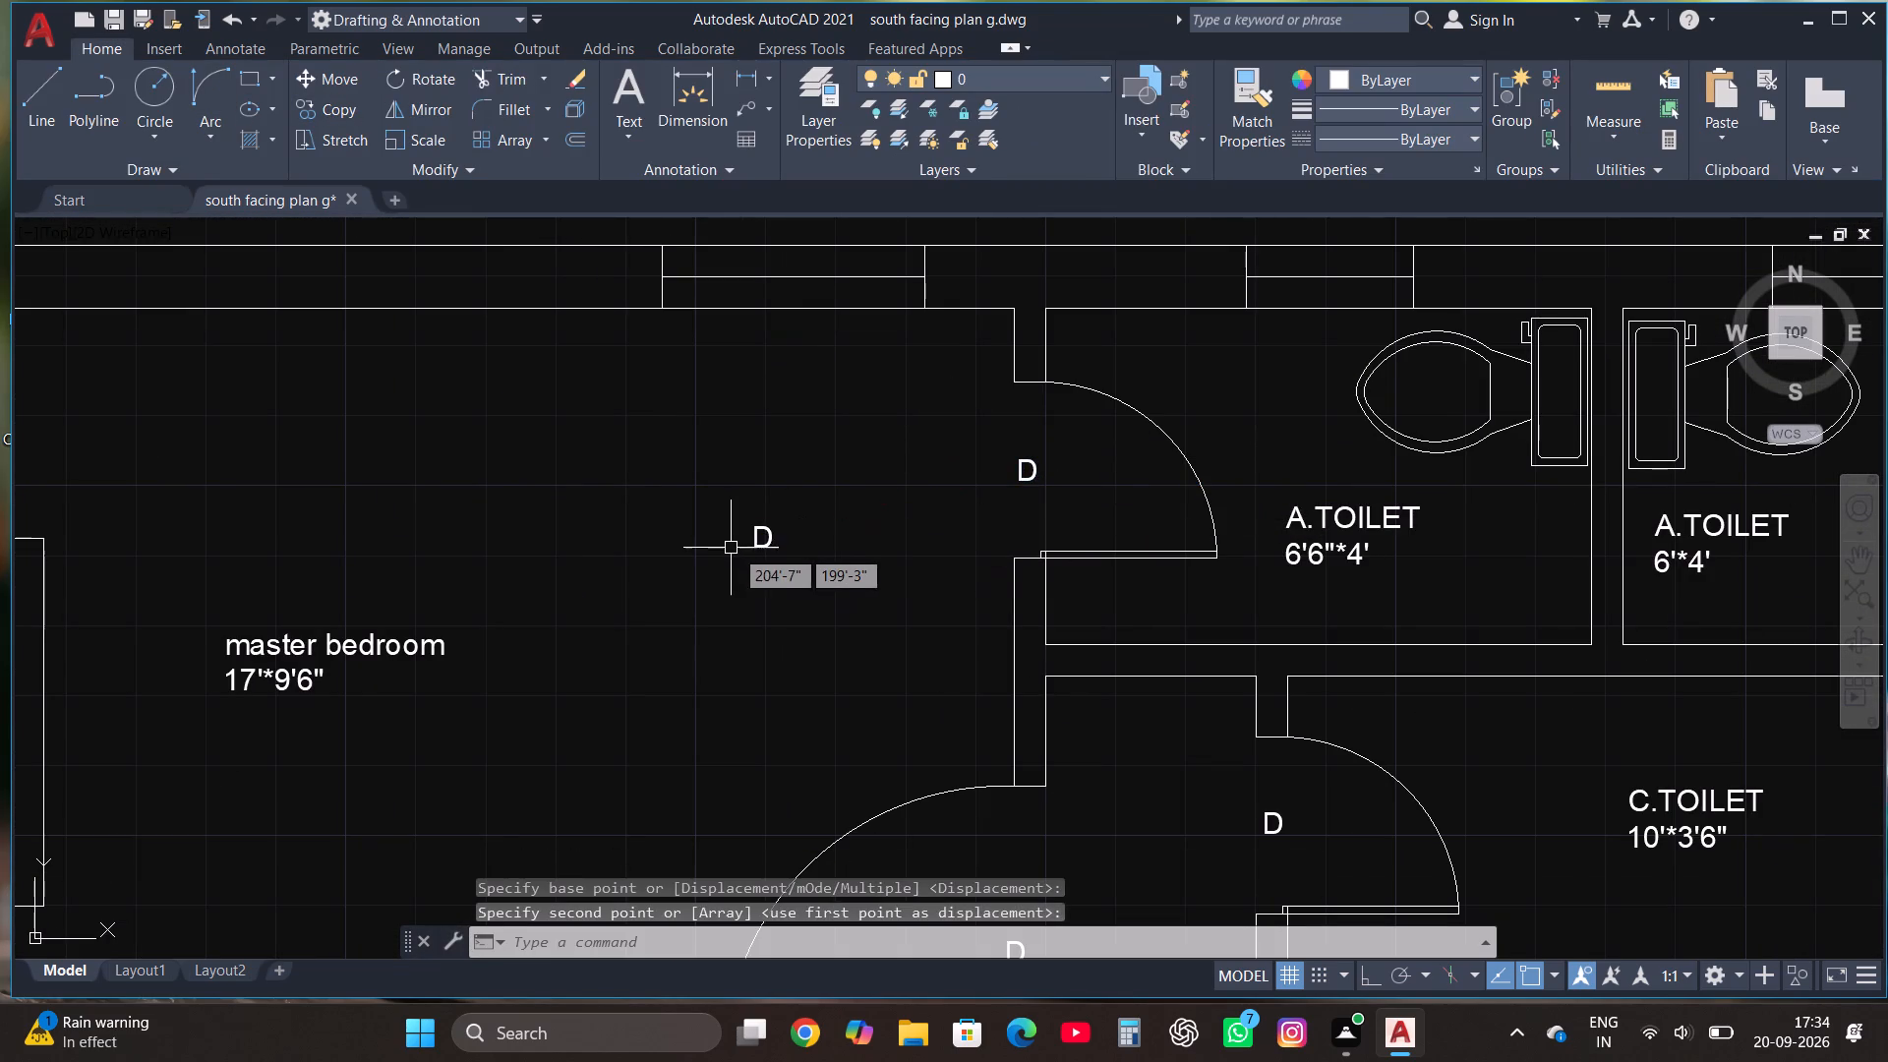
Replace the text of the D copy inside the master bedroom with W.
{"action": "left_click", "coordinate": [760, 537]}
{"action": "right_click", "coordinate": [760, 537]}
{"action": "right_click", "coordinate": [760, 537]}
{"action": "left_click", "coordinate": [829, 411]}
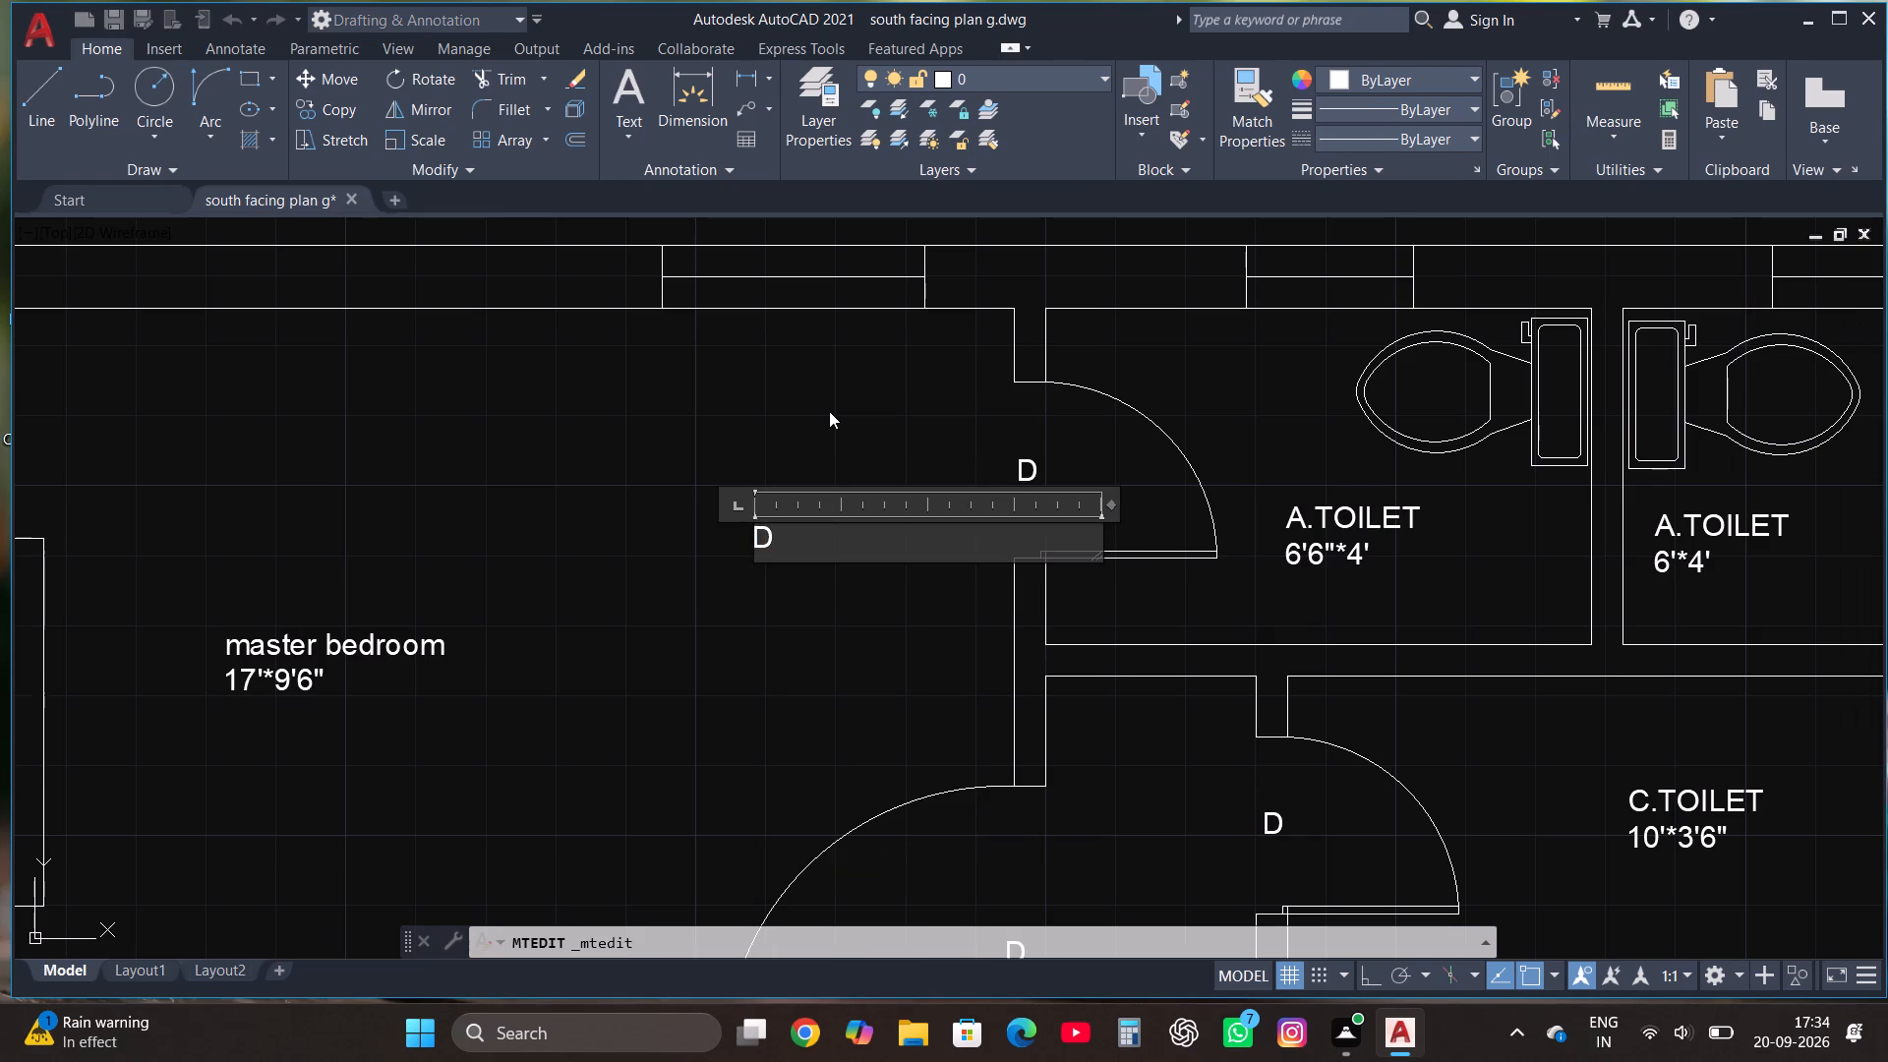
{"action": "left_click", "coordinate": [803, 533]}
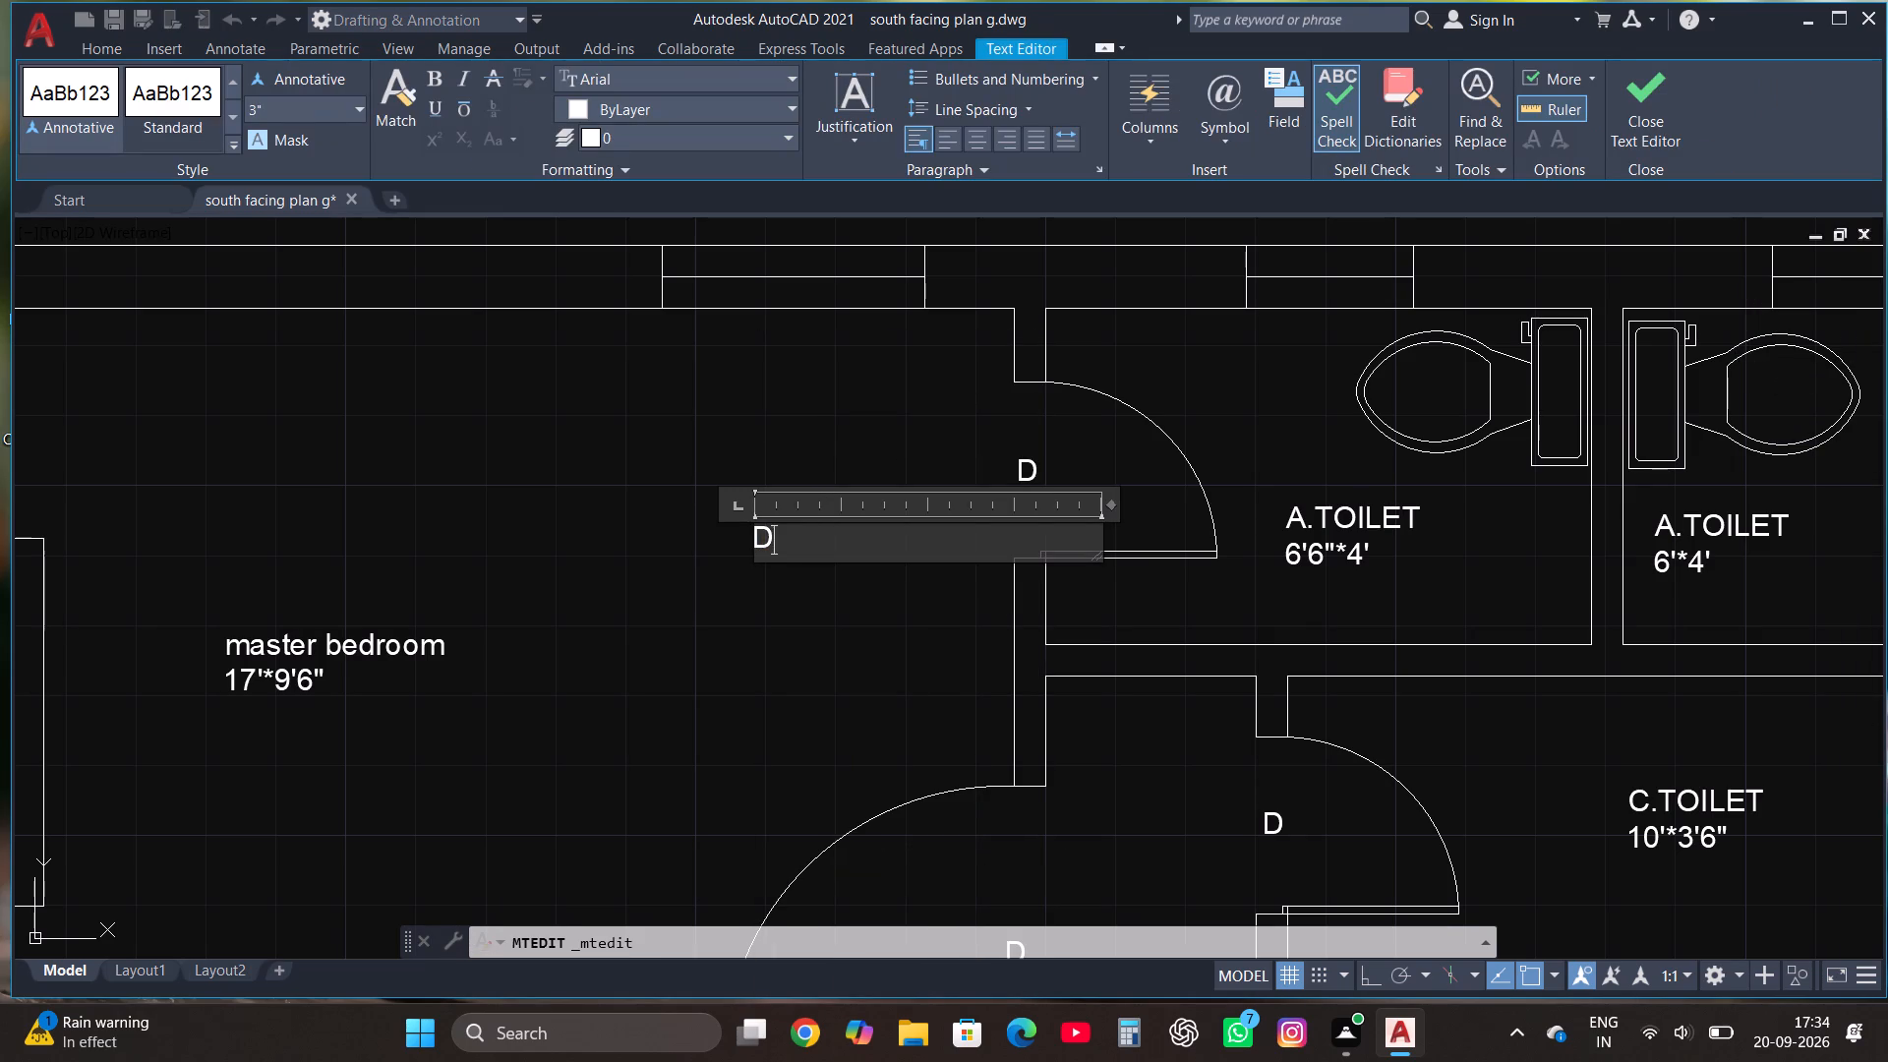
{"action": "key", "text": "BackSpace"}
{"action": "key", "text": "w"}
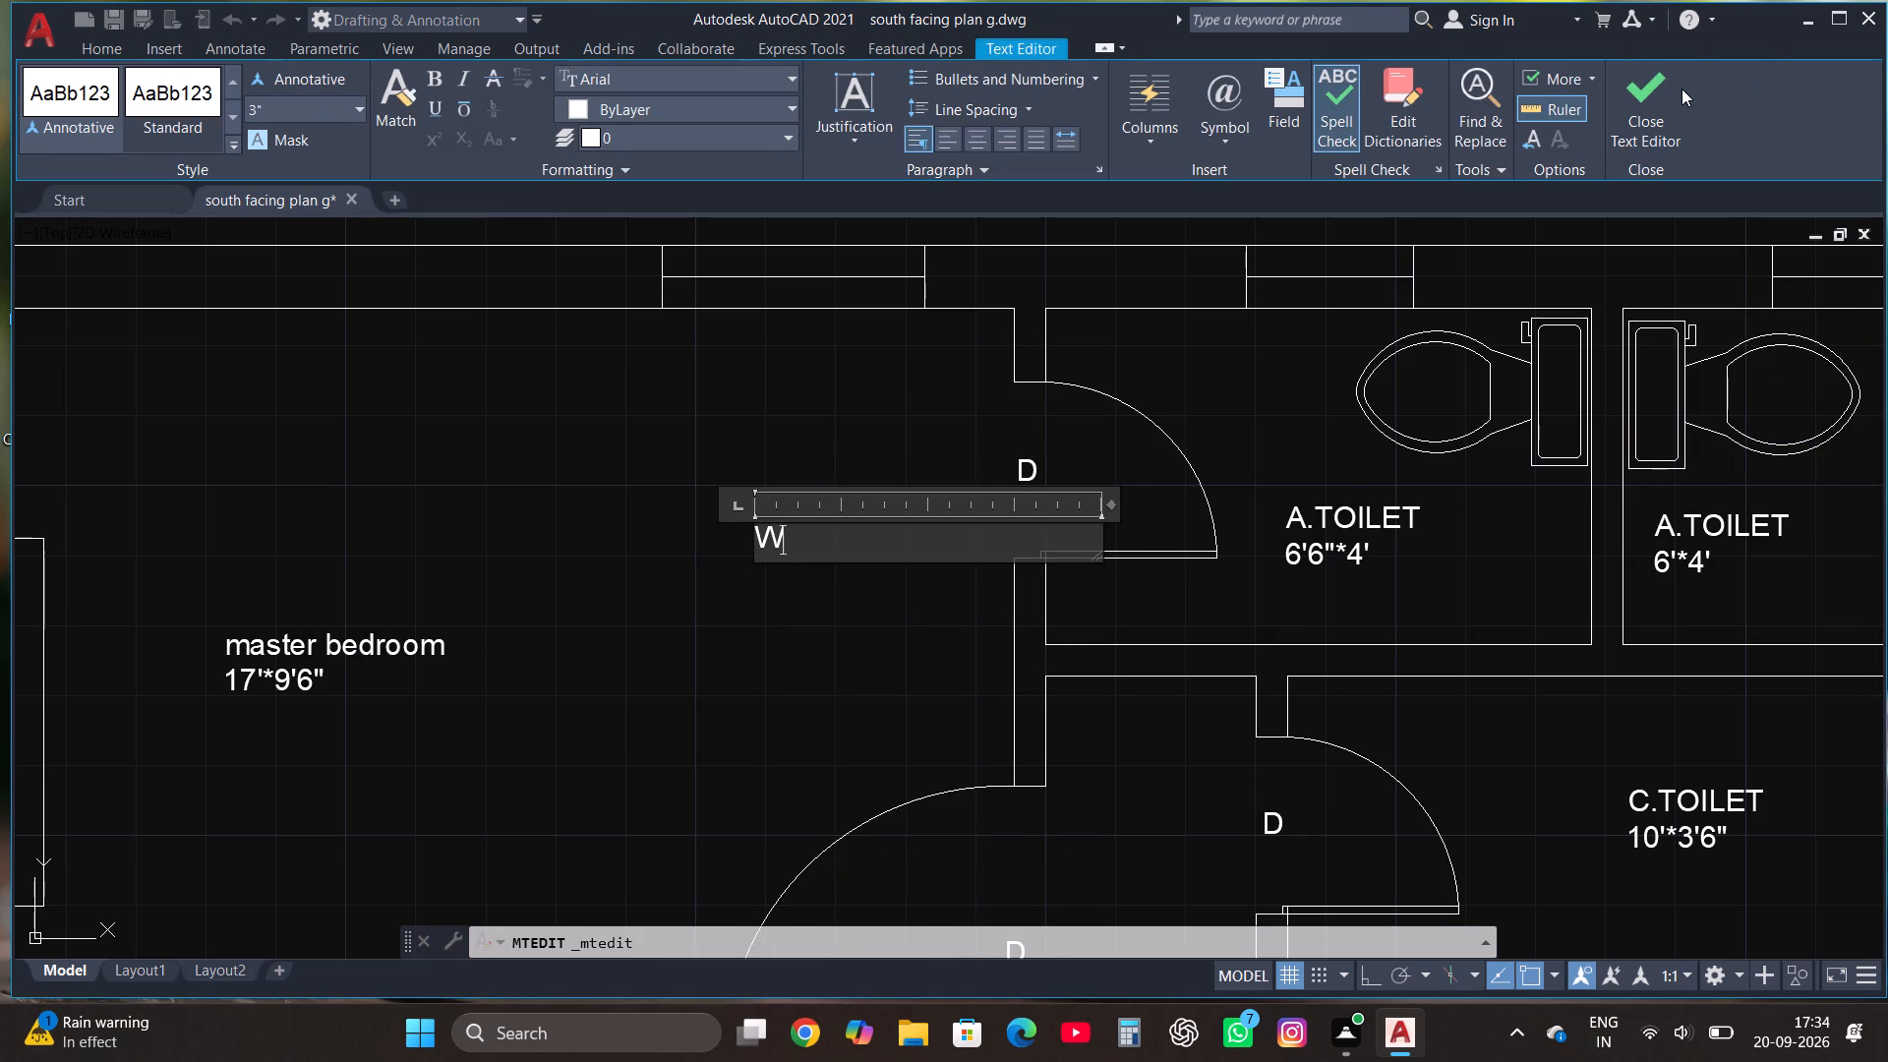
{"action": "left_click", "coordinate": [1672, 92]}
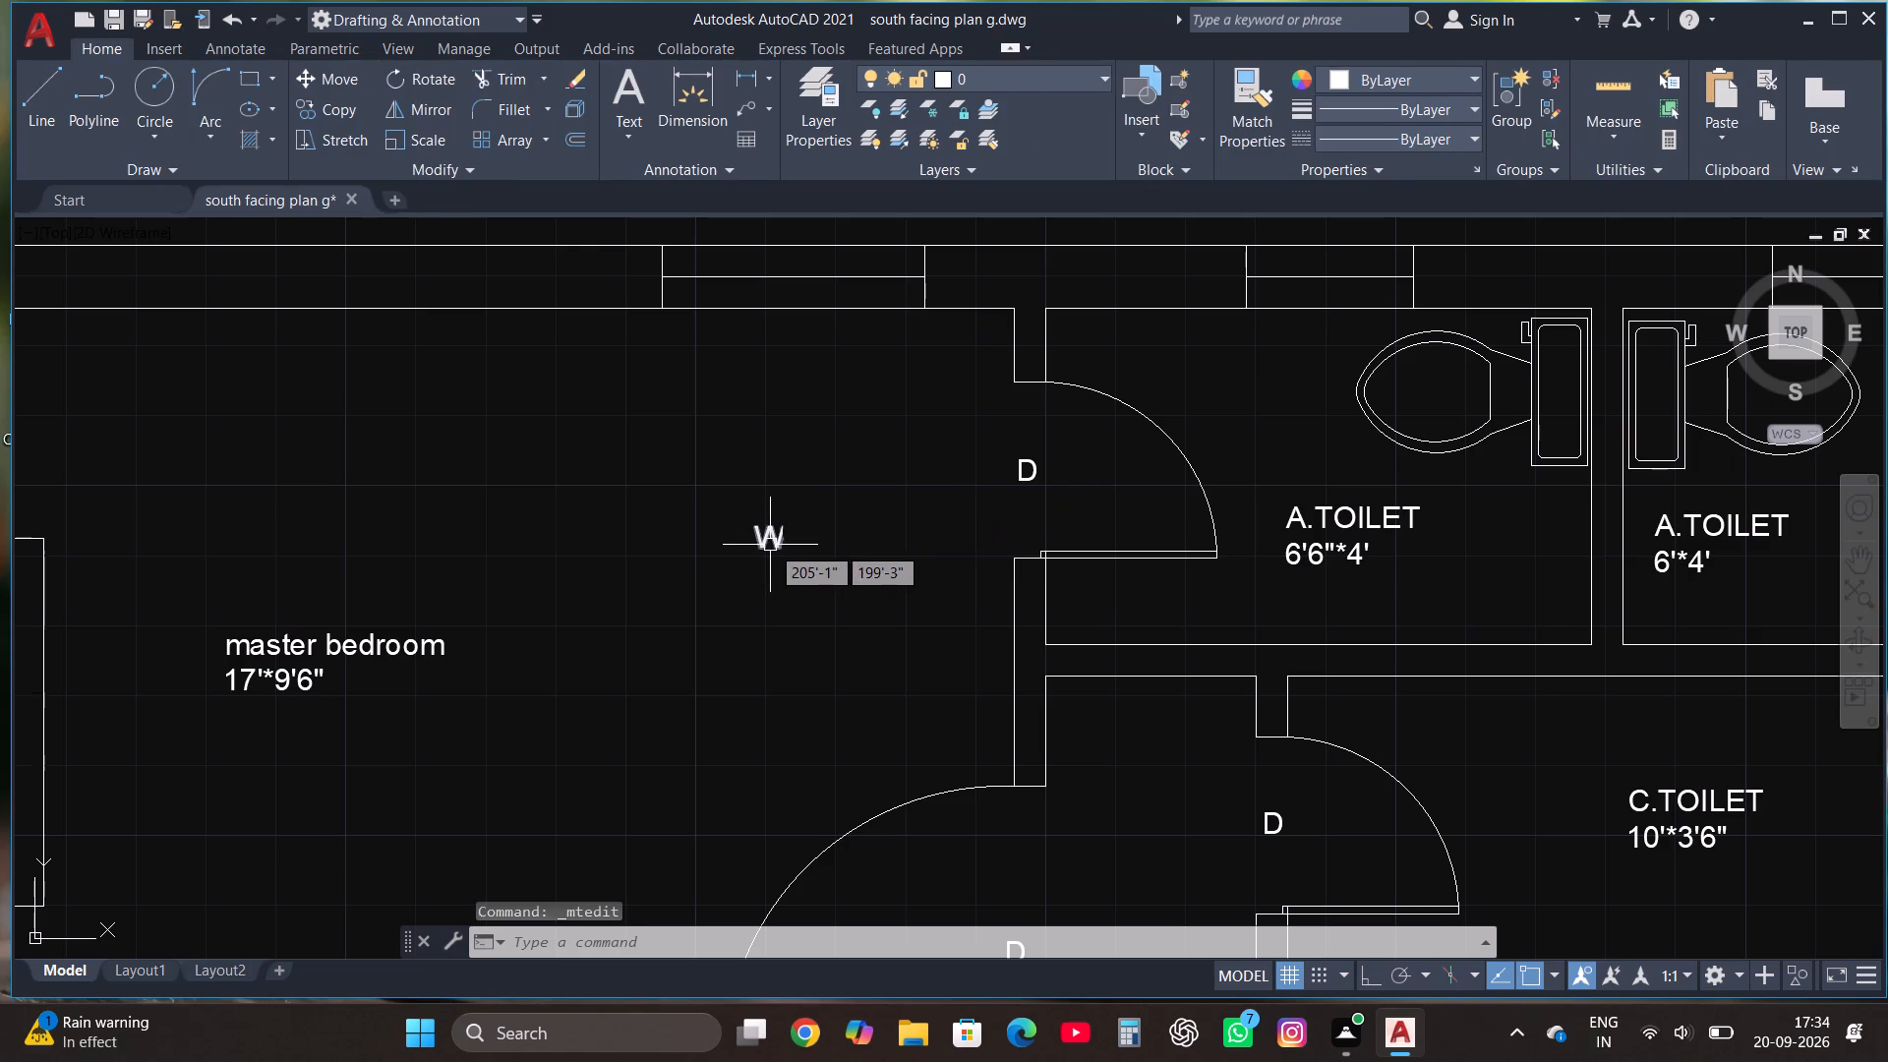
Copy the W label above the north-wall windows of the master bedroom, both A.TOILETs, KIDS bedroom and KITCHEN.
{"action": "left_click", "coordinate": [770, 545]}
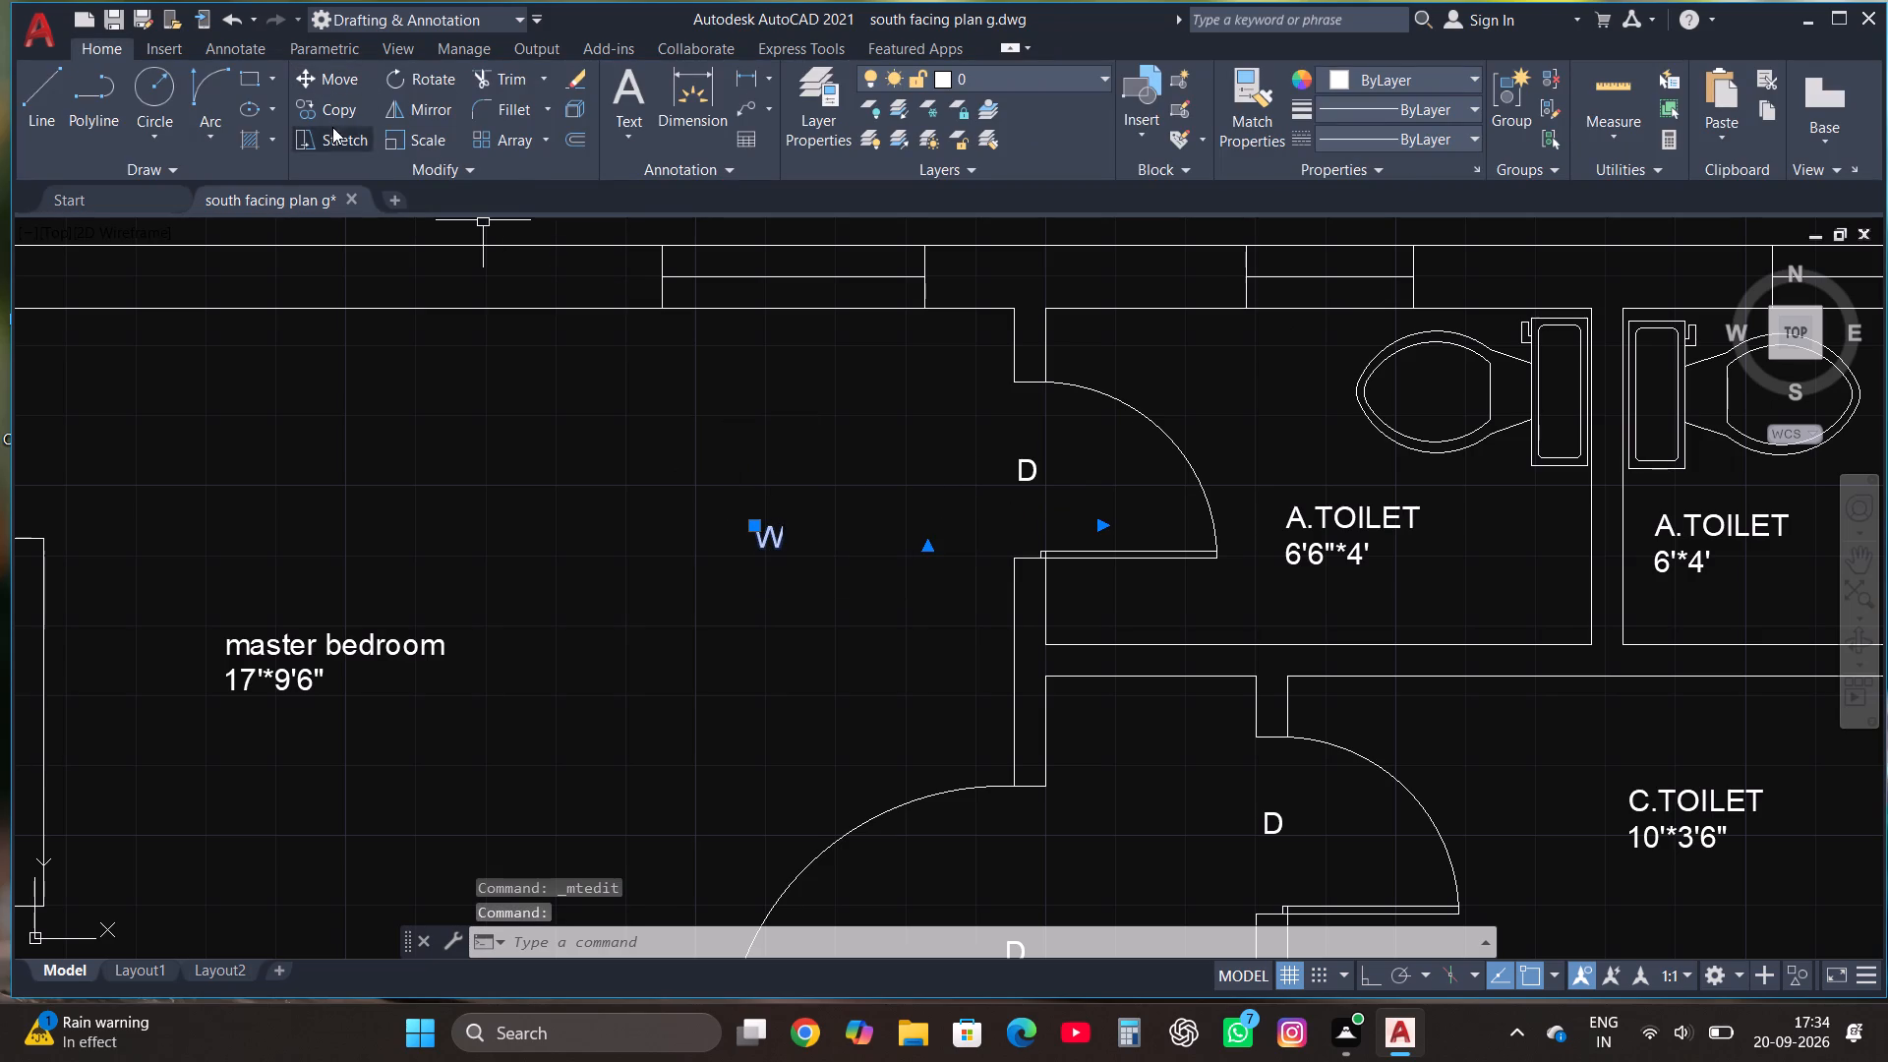
{"action": "left_click", "coordinate": [332, 107]}
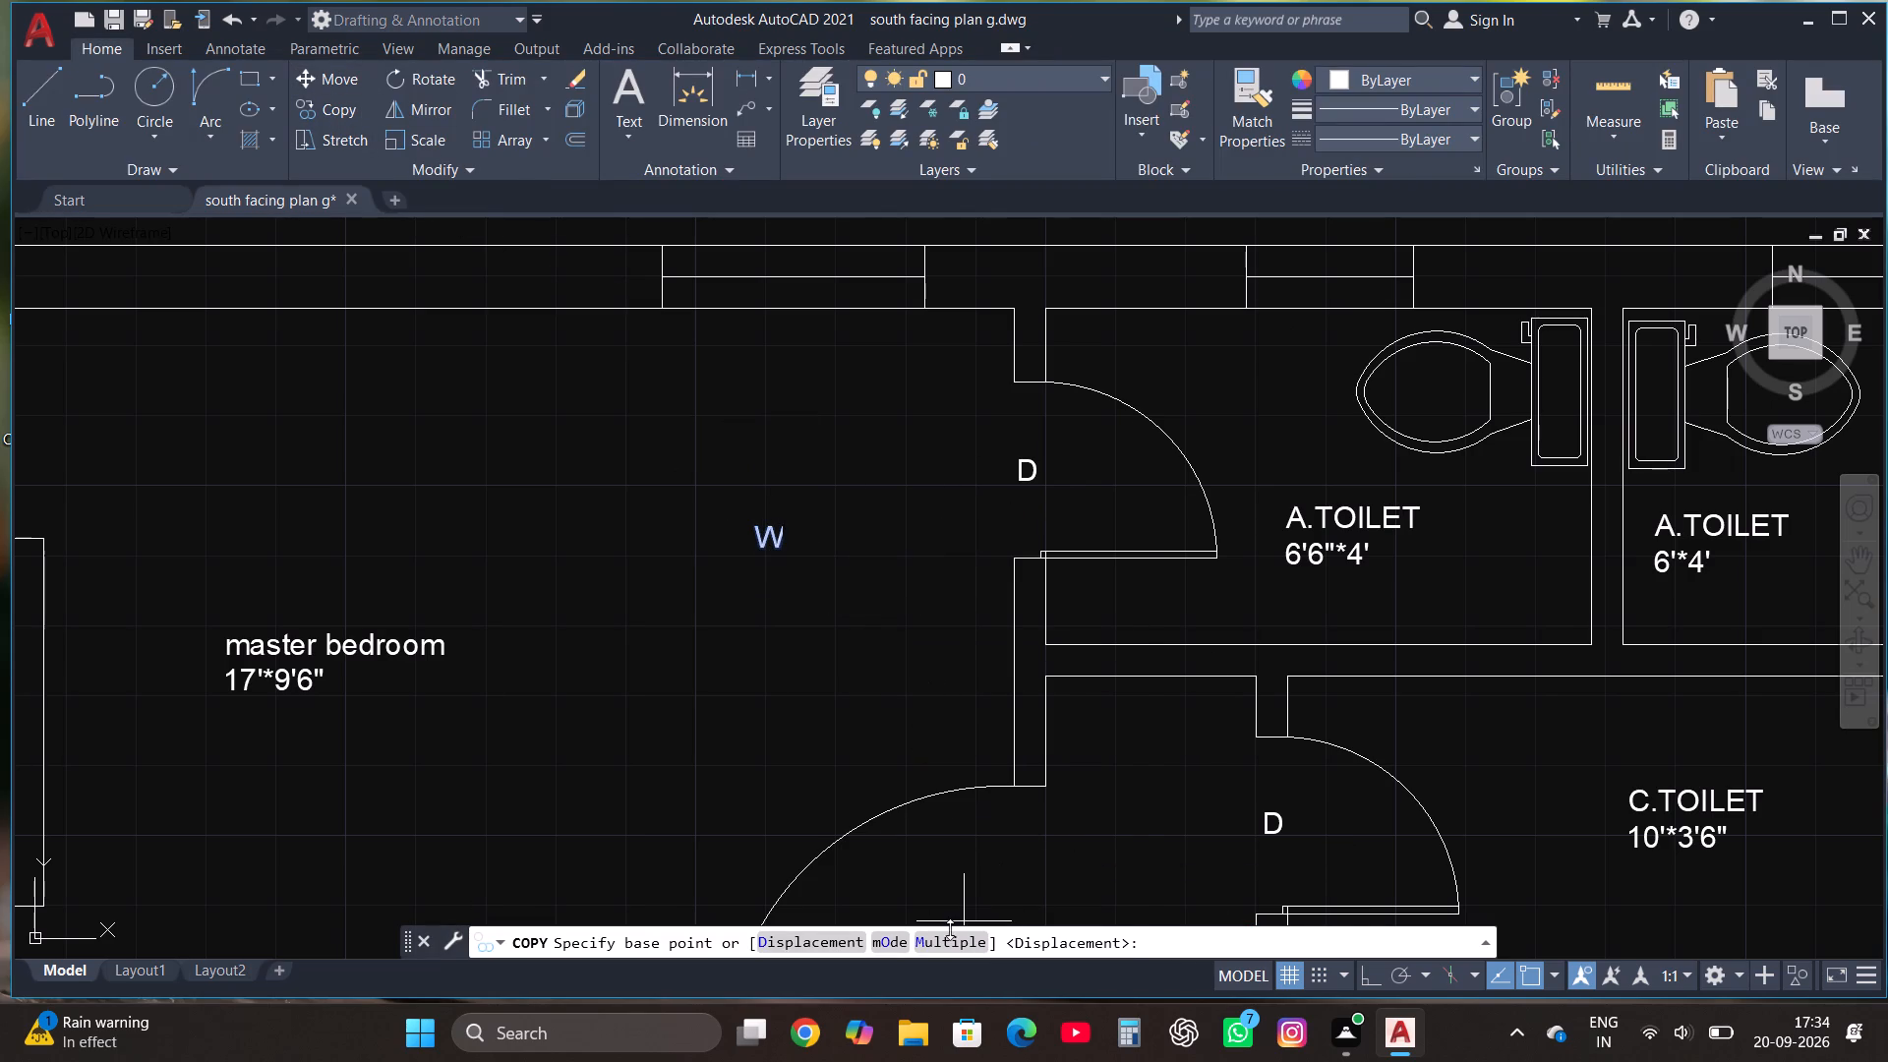
{"action": "left_click", "coordinate": [954, 945]}
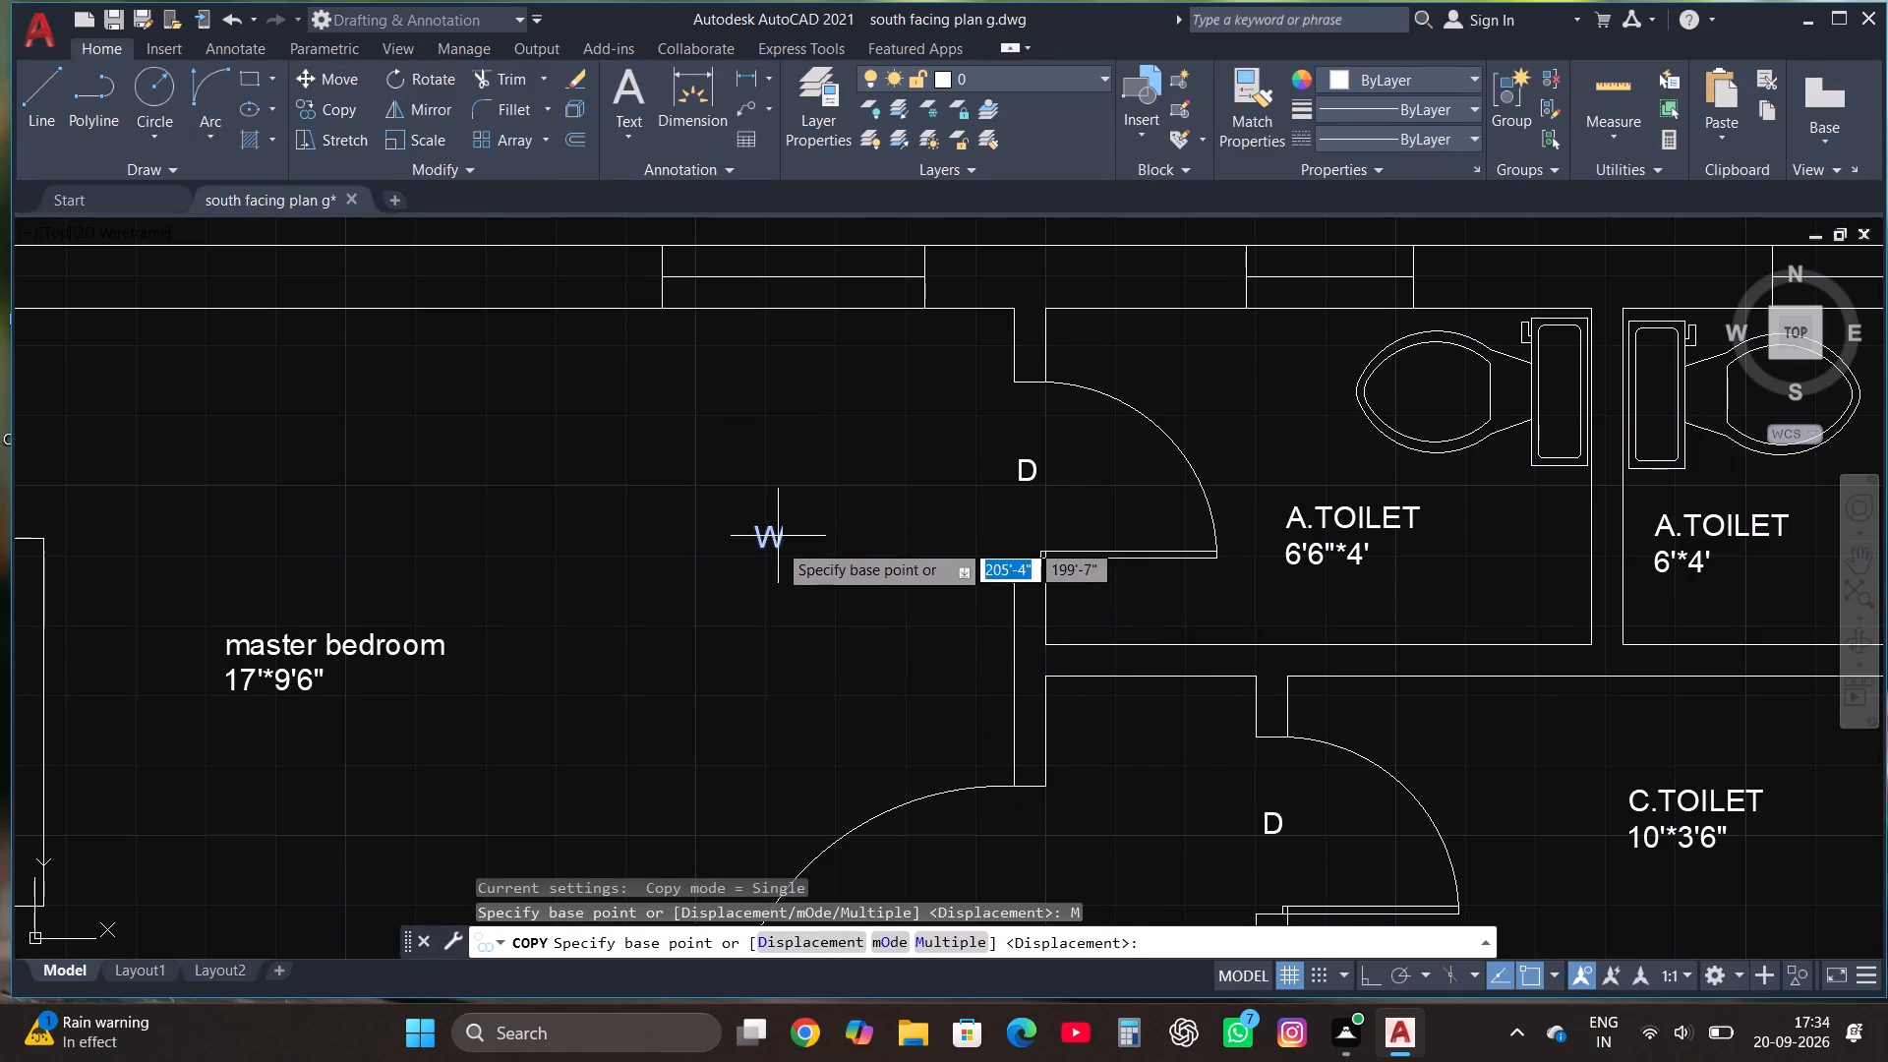
{"action": "left_click", "coordinate": [777, 544]}
{"action": "scroll", "coordinate": [805, 699], "scroll_direction": "down", "scroll_amount": 3}
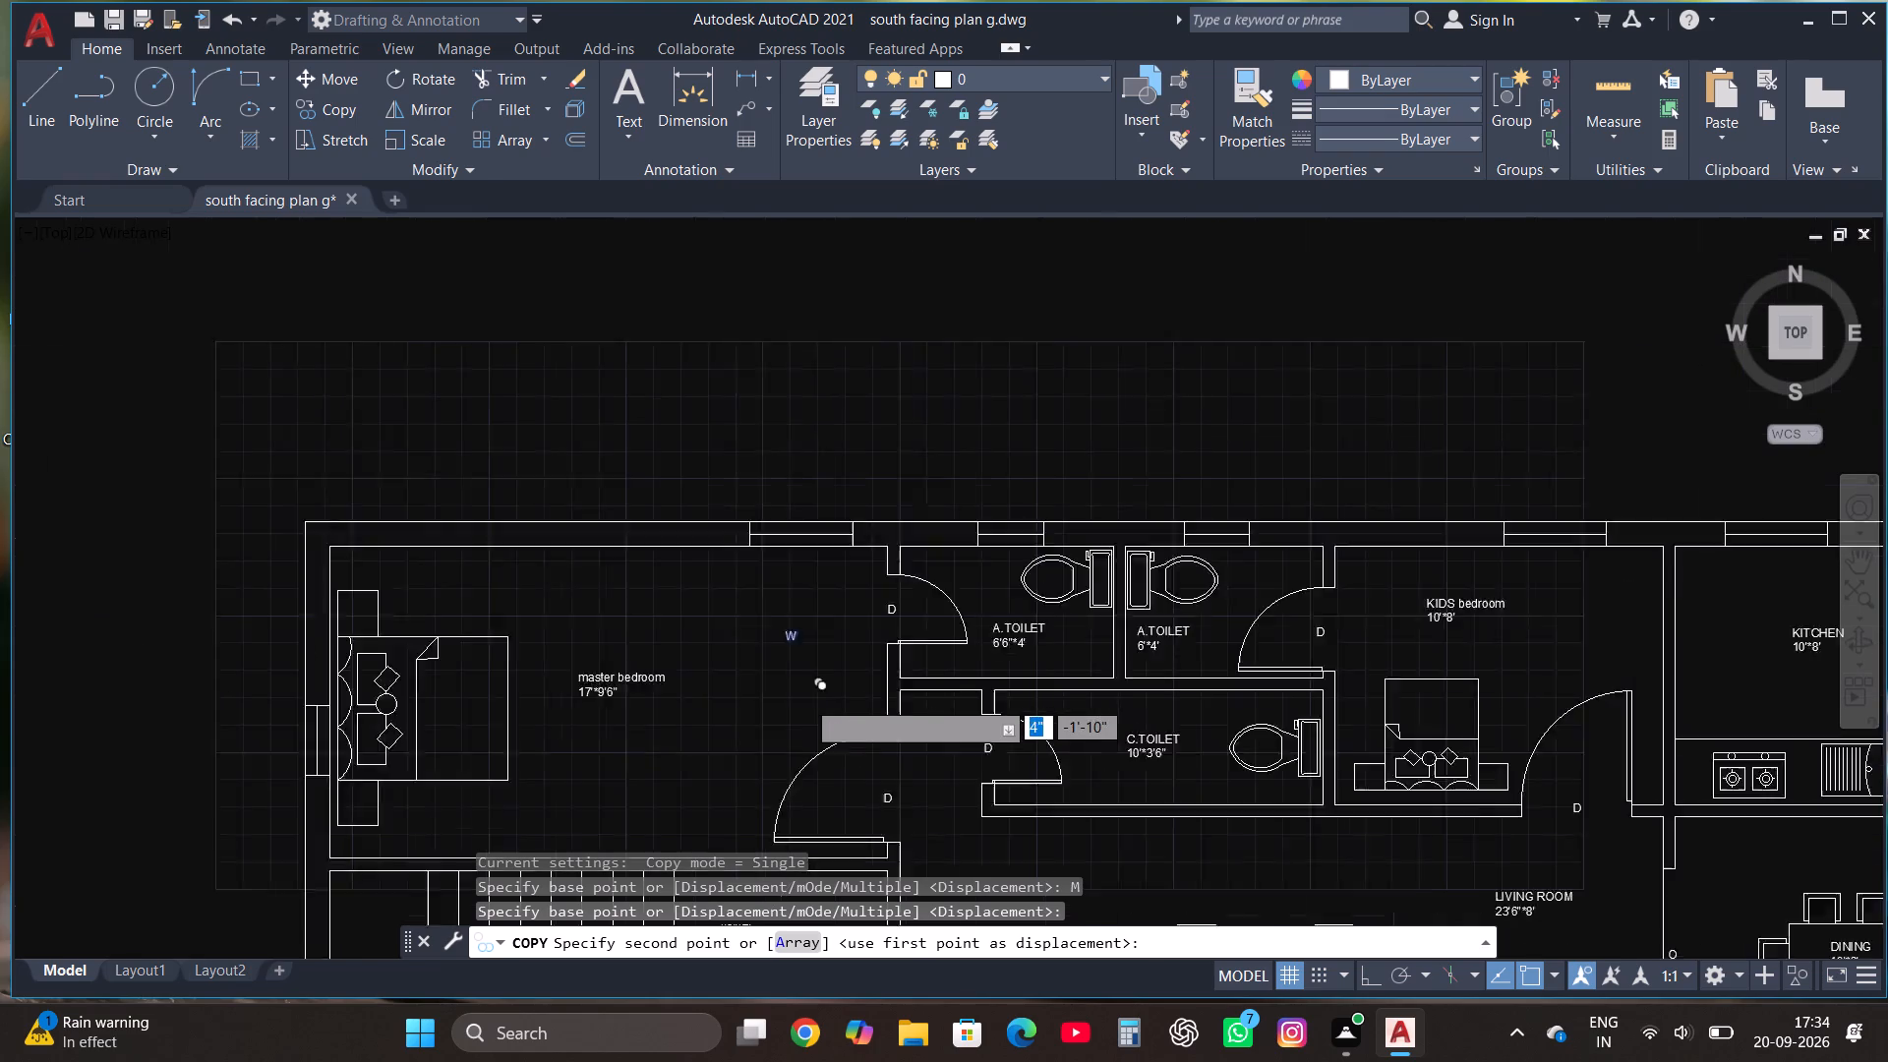
{"action": "scroll", "coordinate": [793, 583], "scroll_direction": "up", "scroll_amount": 2}
{"action": "left_click", "coordinate": [811, 584]}
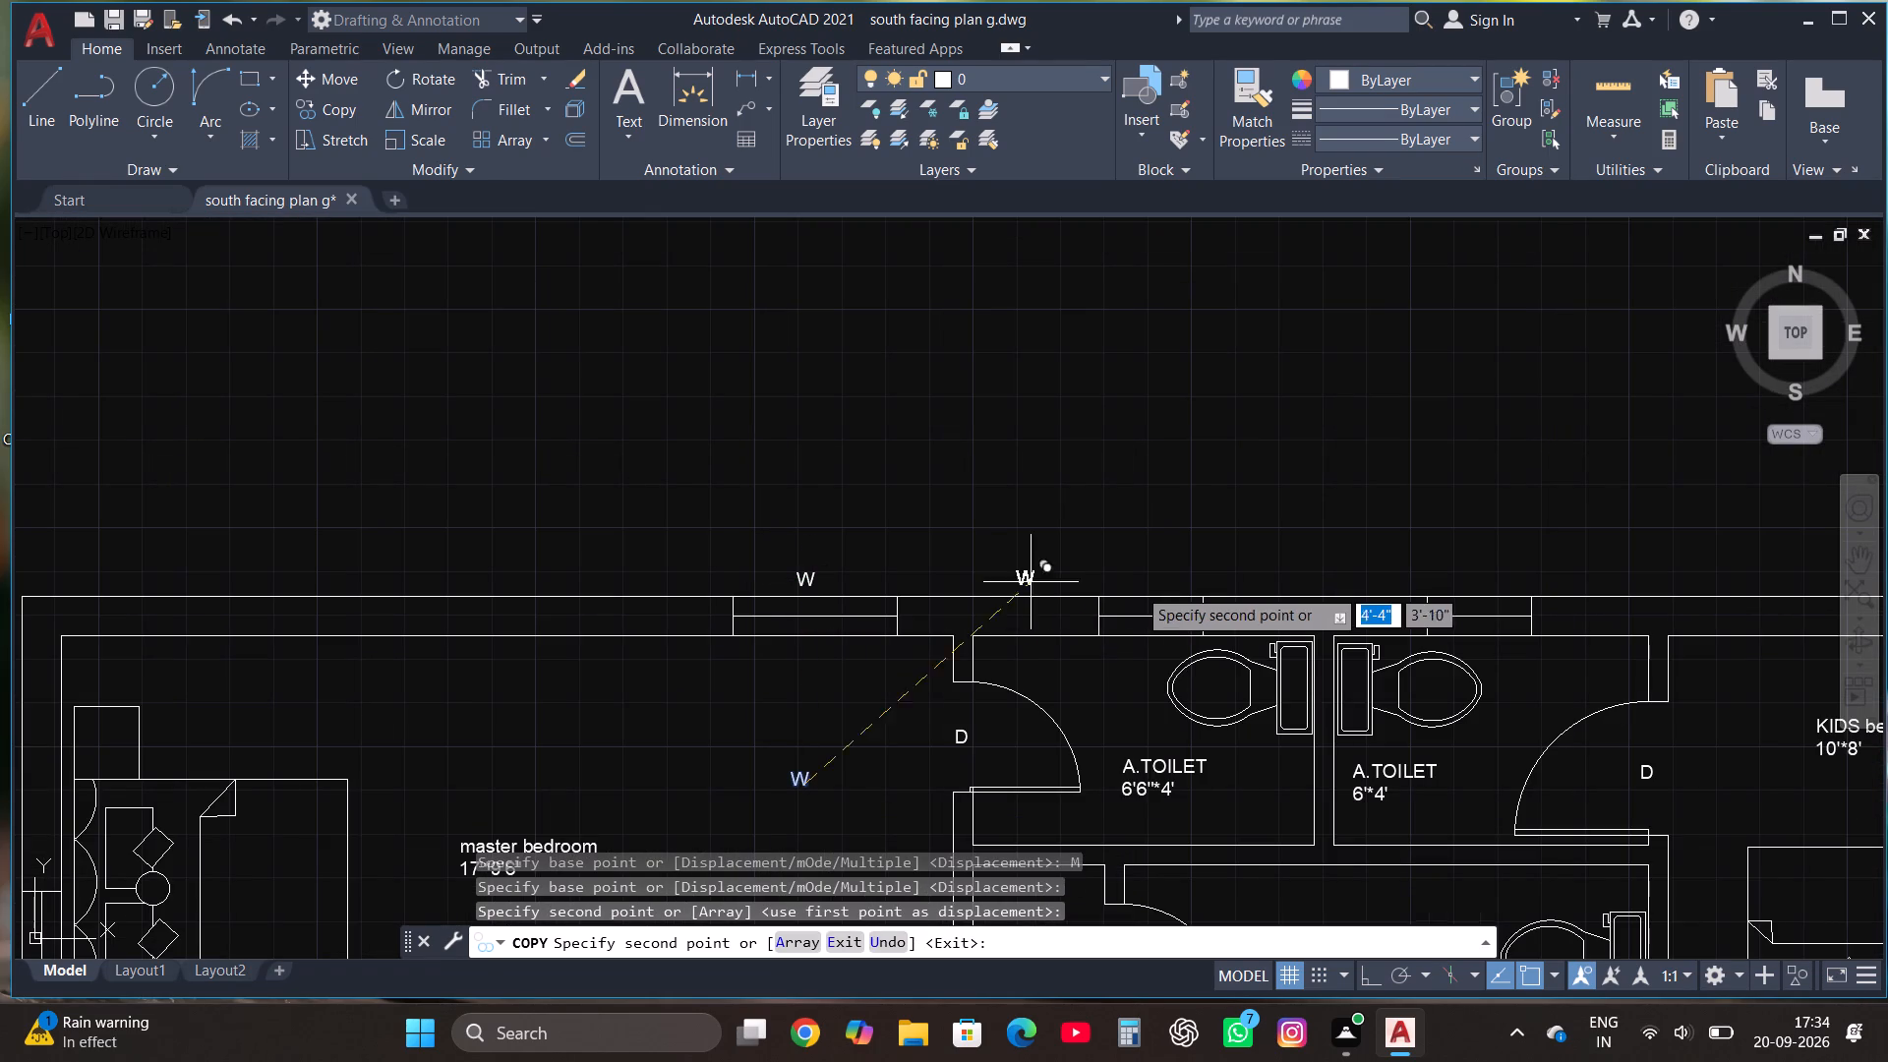
{"action": "left_click", "coordinate": [1150, 584]}
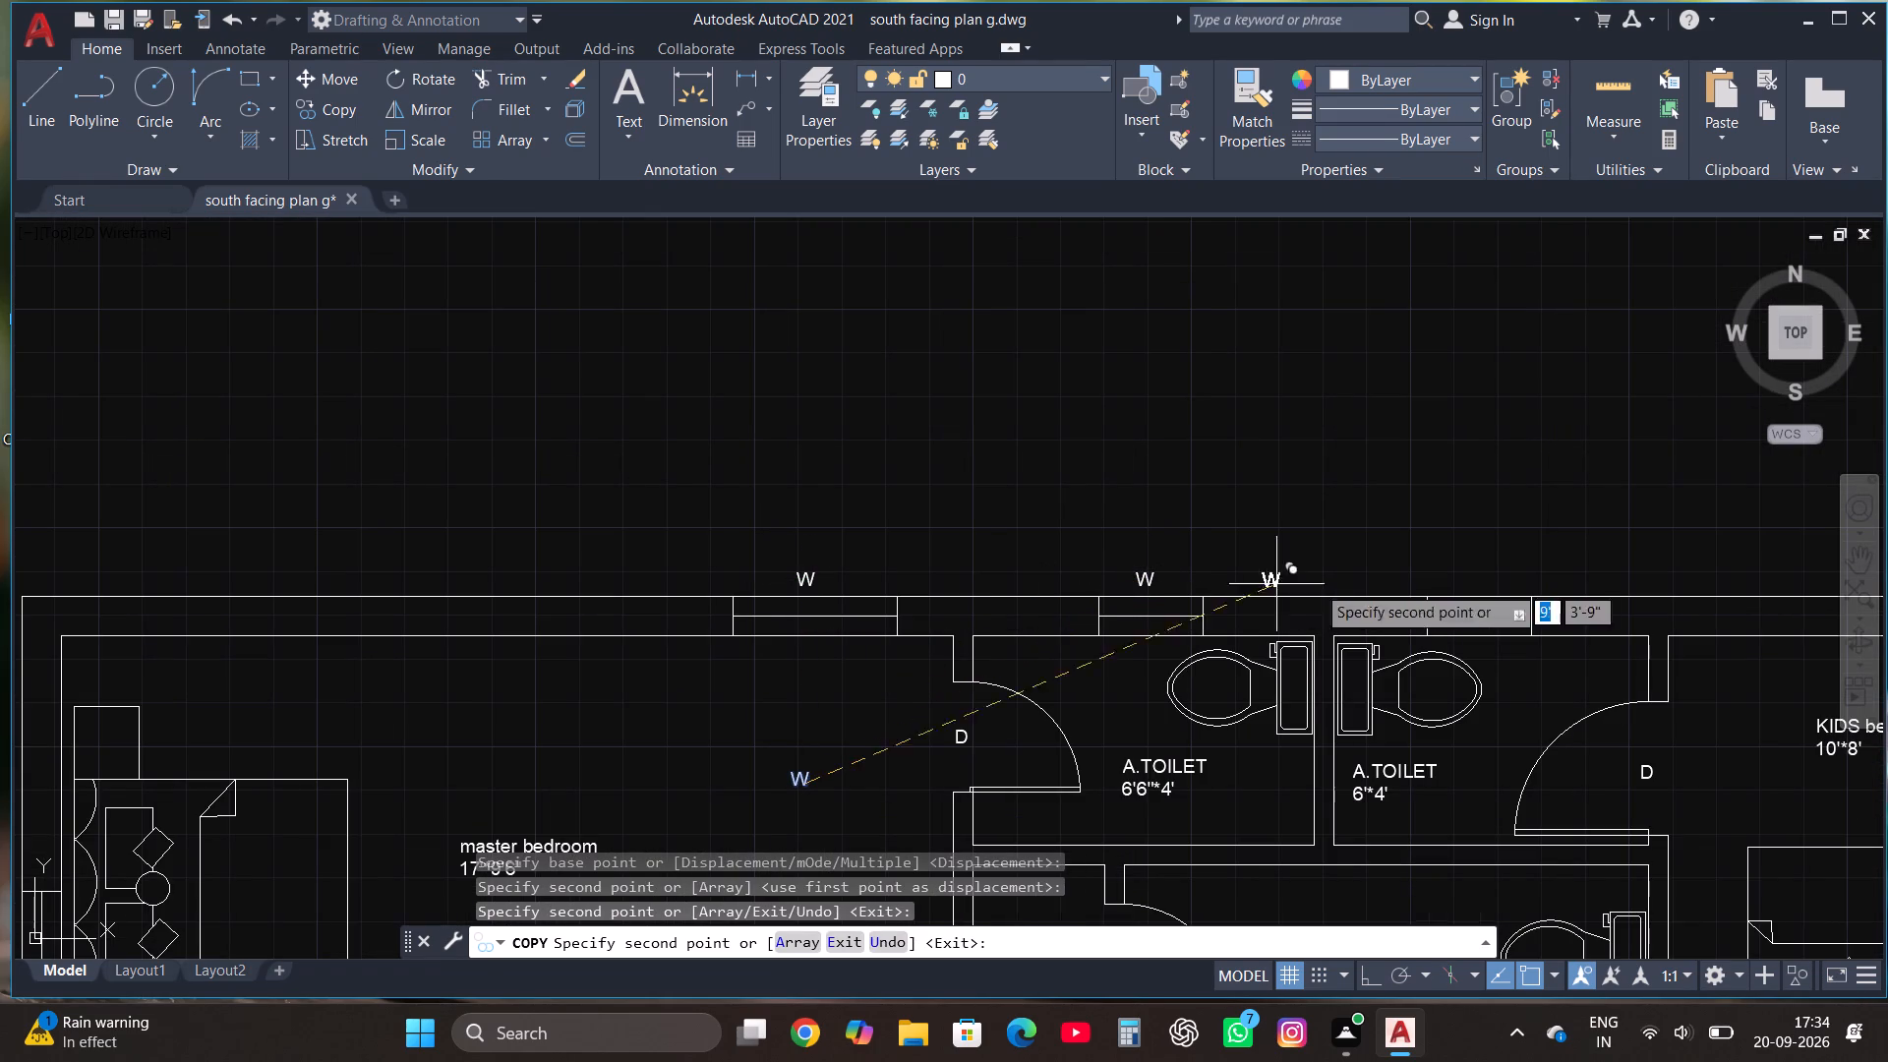
{"action": "left_click", "coordinate": [1481, 586]}
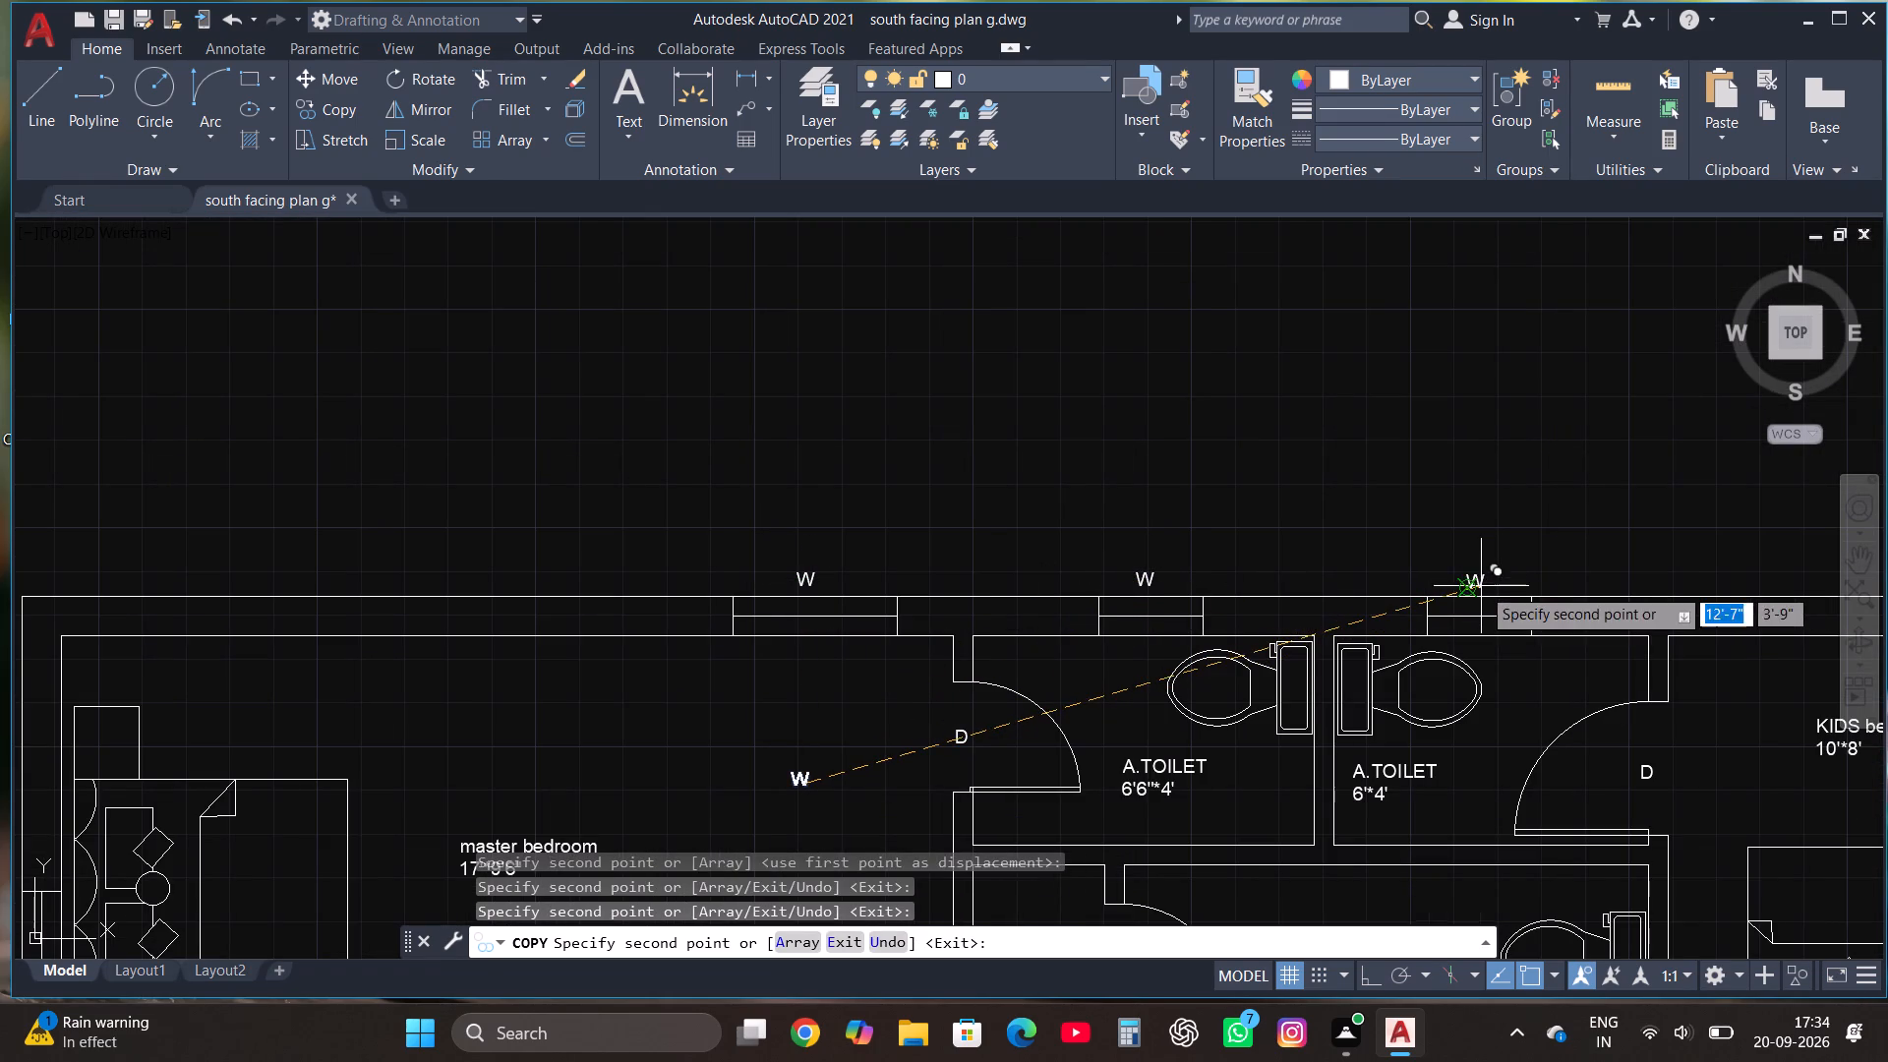
{"action": "scroll", "coordinate": [1444, 610], "scroll_direction": "down", "scroll_amount": 3}
{"action": "scroll", "coordinate": [1636, 598], "scroll_direction": "up", "scroll_amount": 2}
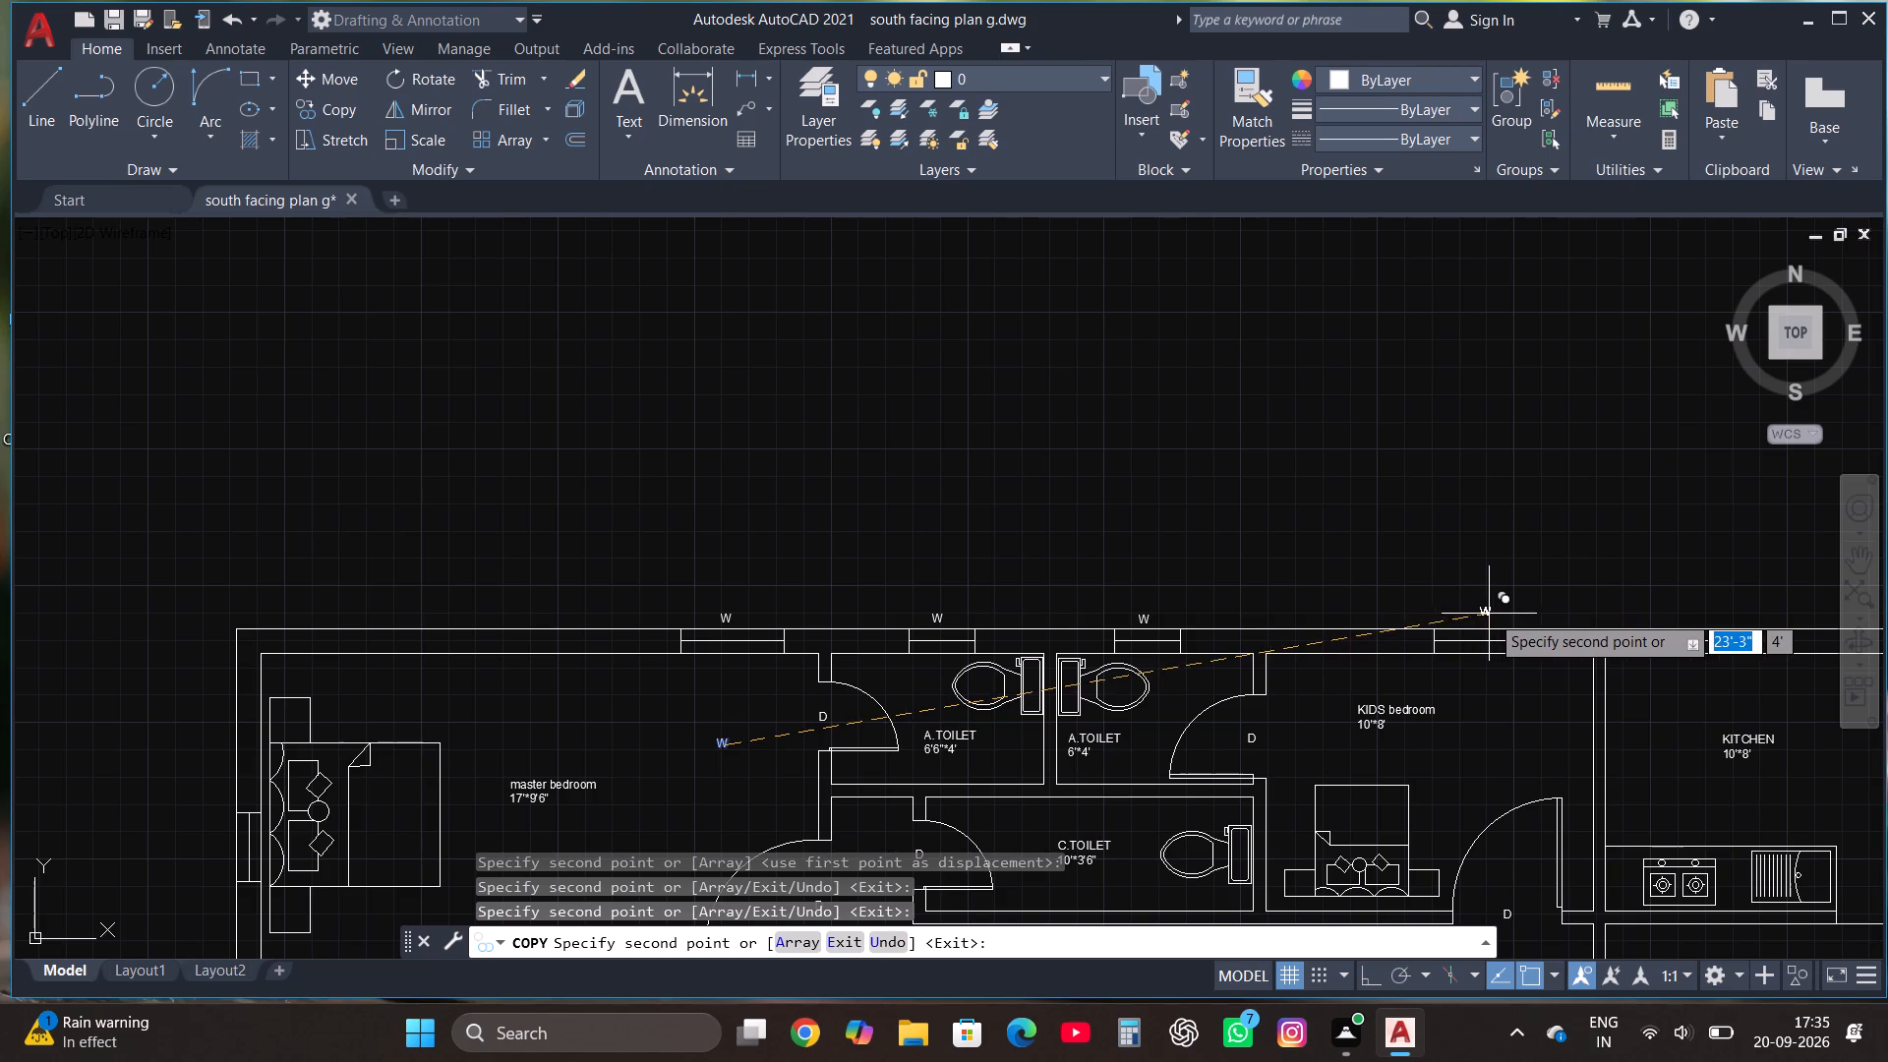
{"action": "left_click", "coordinate": [1490, 619]}
{"action": "scroll", "coordinate": [1490, 619], "scroll_direction": "down", "scroll_amount": 2}
{"action": "scroll", "coordinate": [1608, 621], "scroll_direction": "up", "scroll_amount": 2}
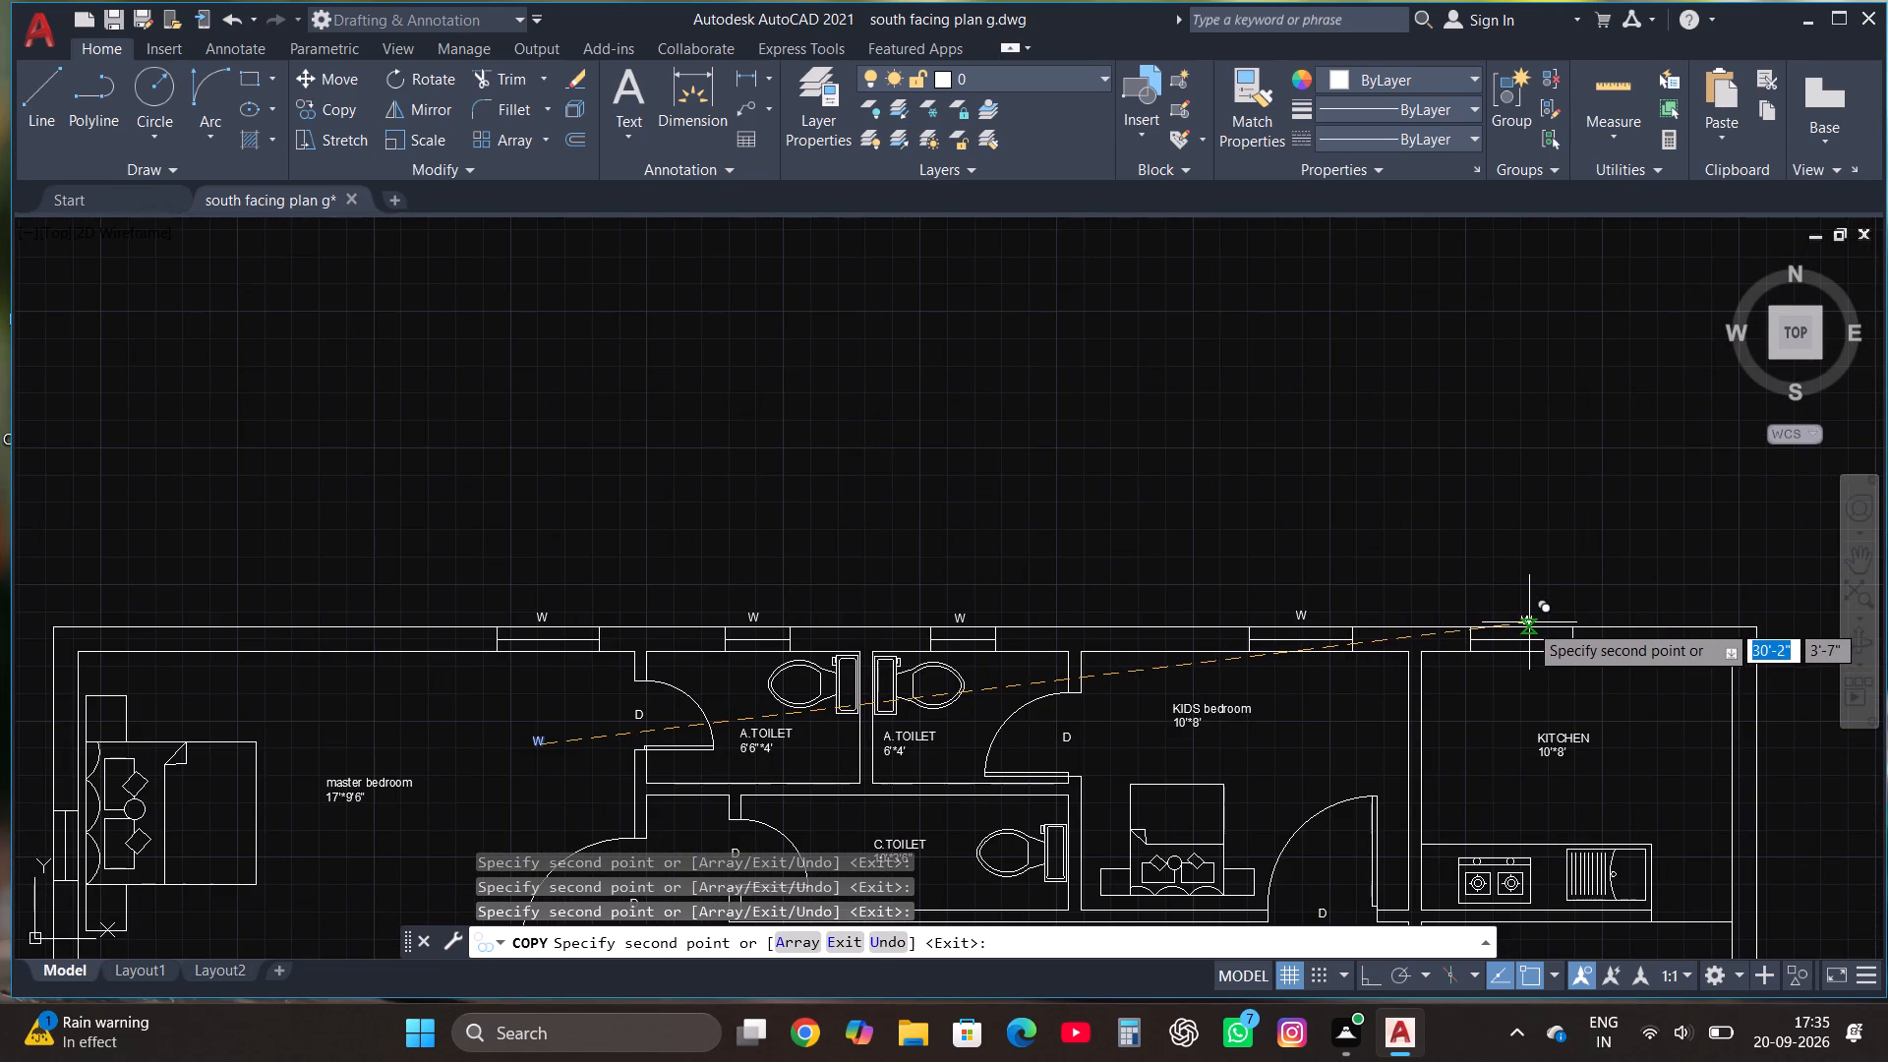
{"action": "left_click", "coordinate": [1526, 621]}
Place further W copies outside the master bedroom's west window, the living room's south window, and the dining room's east and south windows.
{"action": "scroll", "coordinate": [1531, 464], "scroll_direction": "down", "scroll_amount": 3}
{"action": "scroll", "coordinate": [1238, 598], "scroll_direction": "up", "scroll_amount": 2}
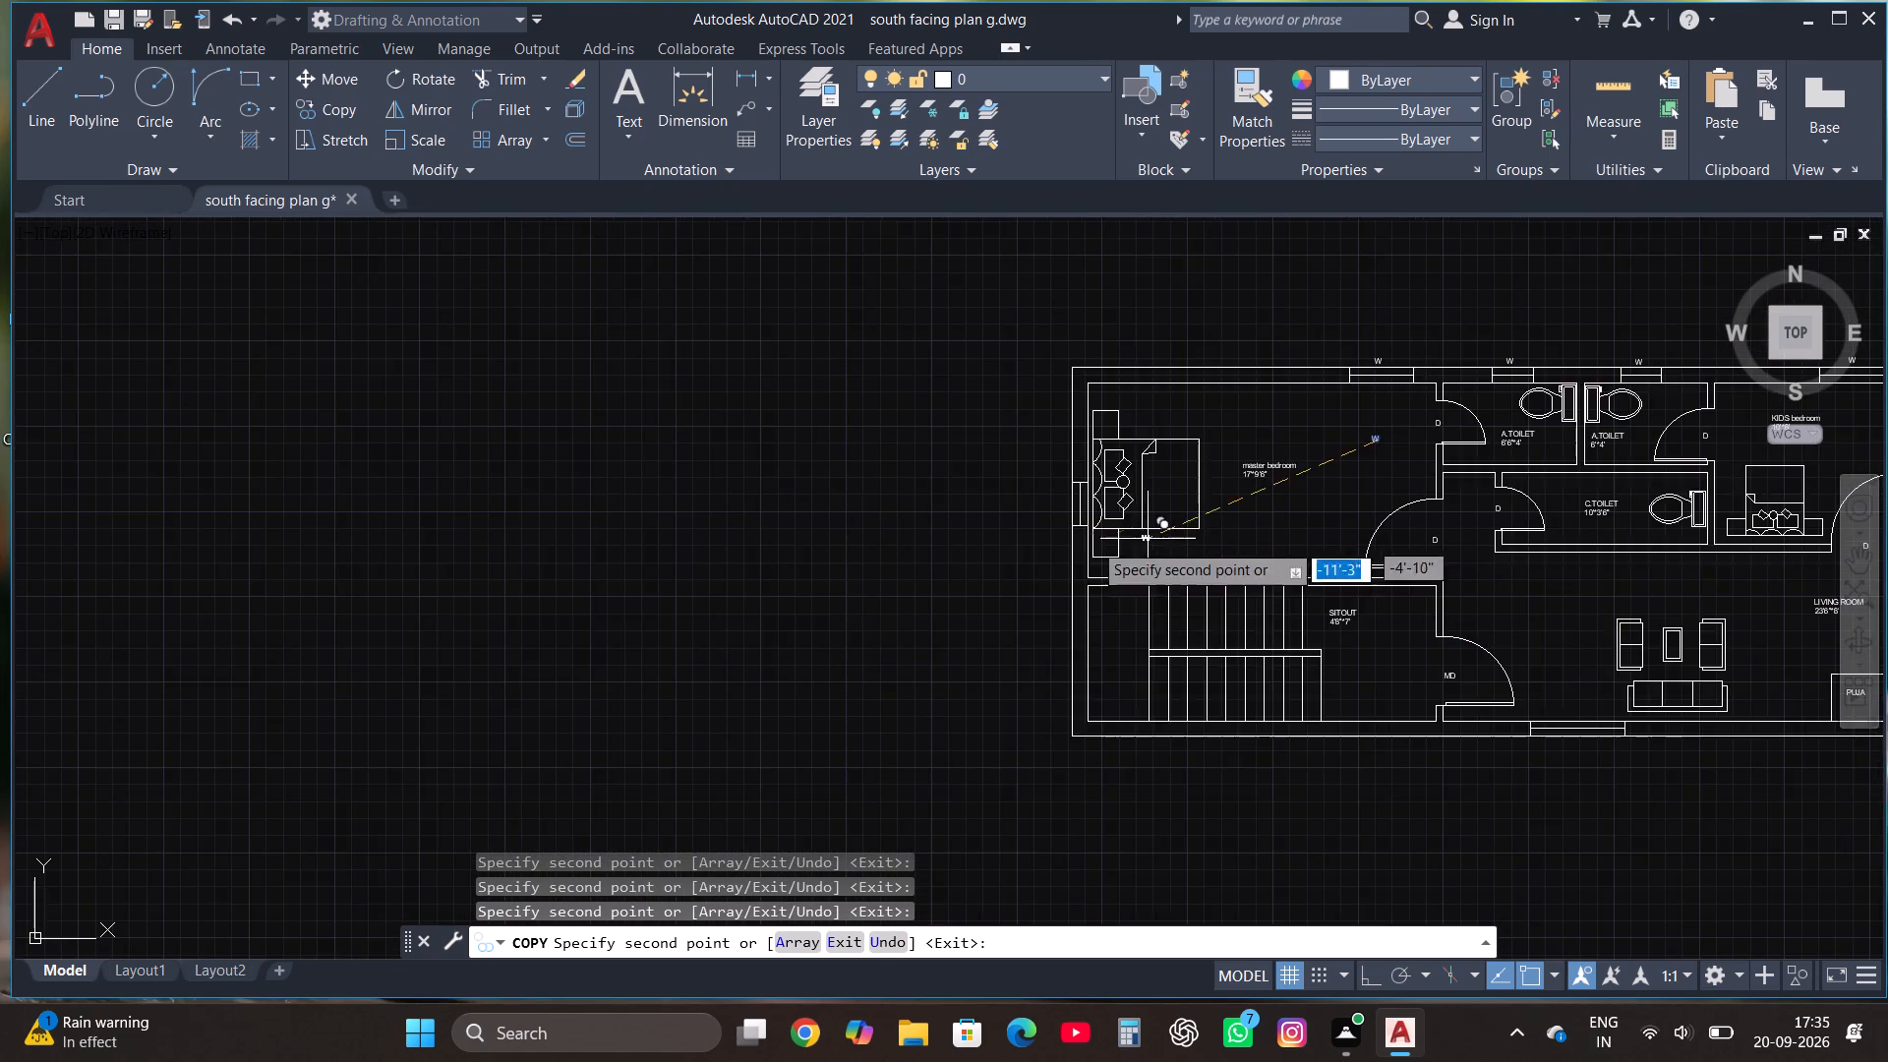
{"action": "scroll", "coordinate": [1024, 493], "scroll_direction": "up", "scroll_amount": 3}
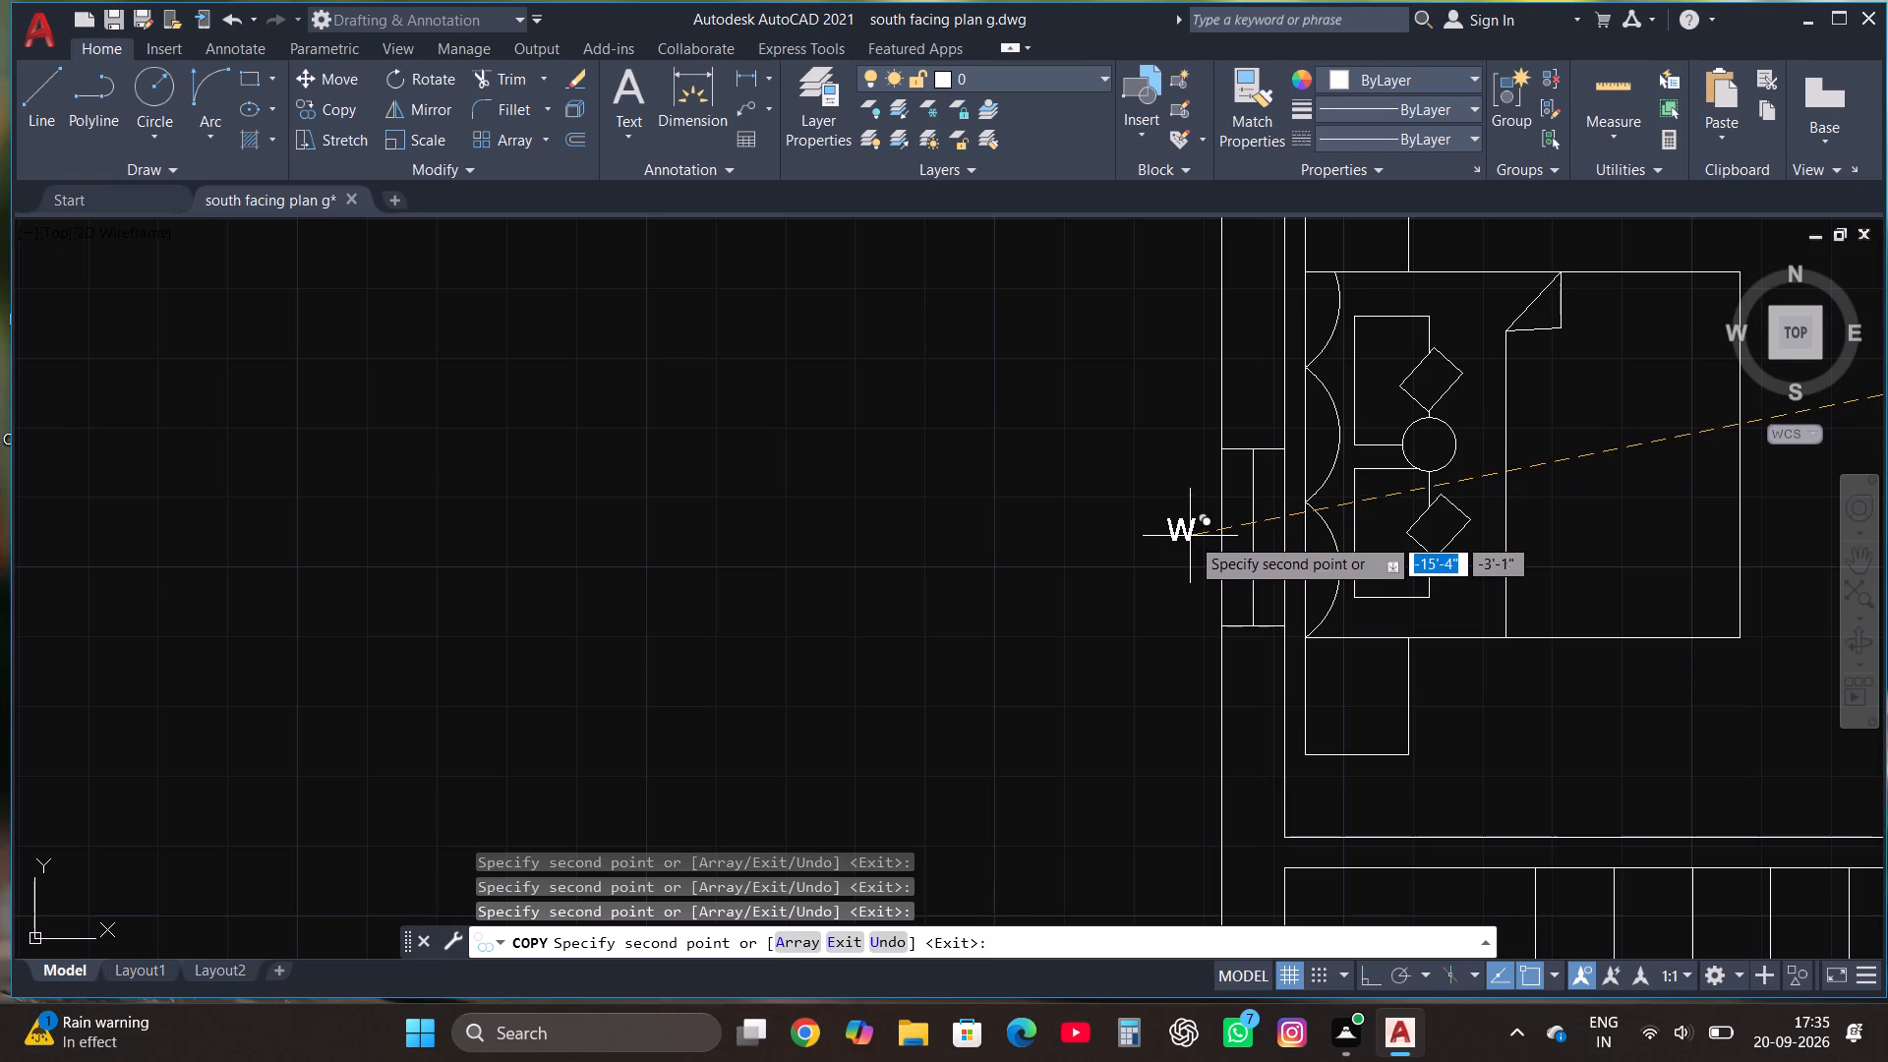
{"action": "left_click", "coordinate": [1191, 535]}
{"action": "scroll", "coordinate": [988, 511], "scroll_direction": "down", "scroll_amount": 3}
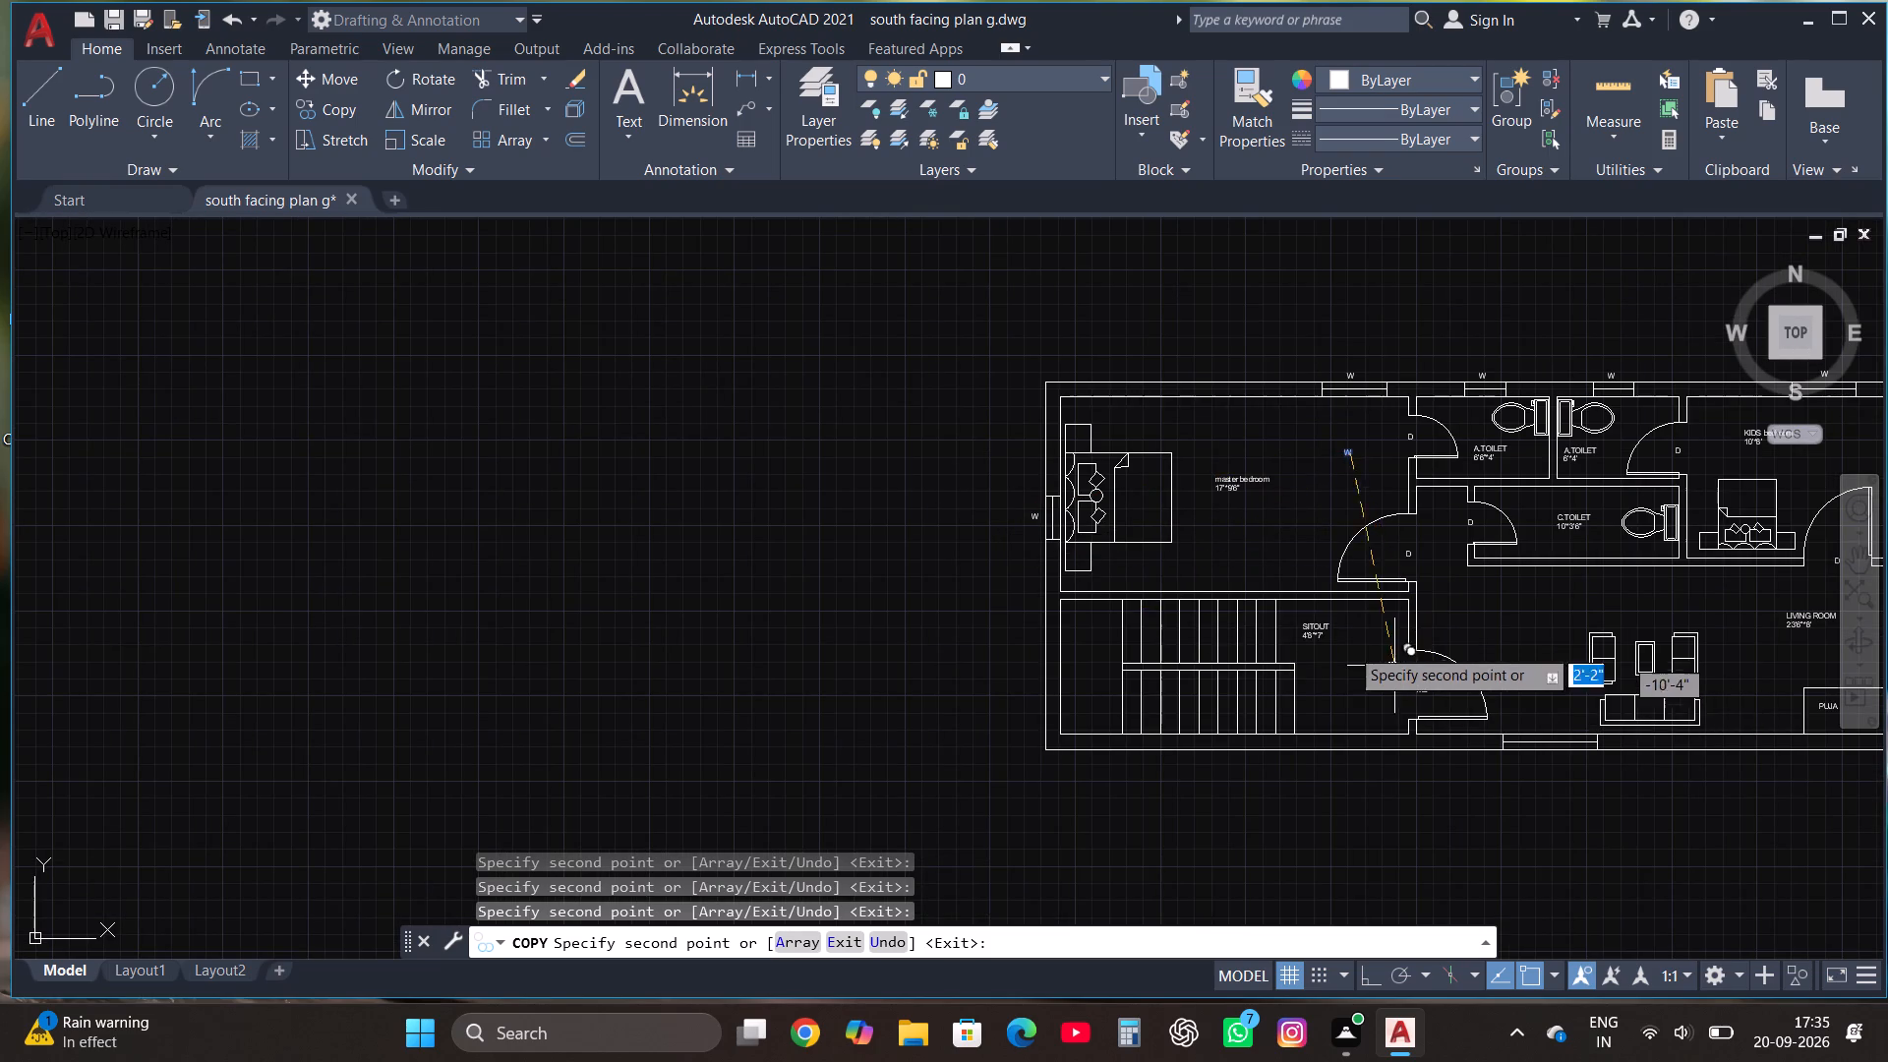
{"action": "scroll", "coordinate": [1317, 625], "scroll_direction": "down", "scroll_amount": 1}
{"action": "scroll", "coordinate": [1510, 730], "scroll_direction": "up", "scroll_amount": 3}
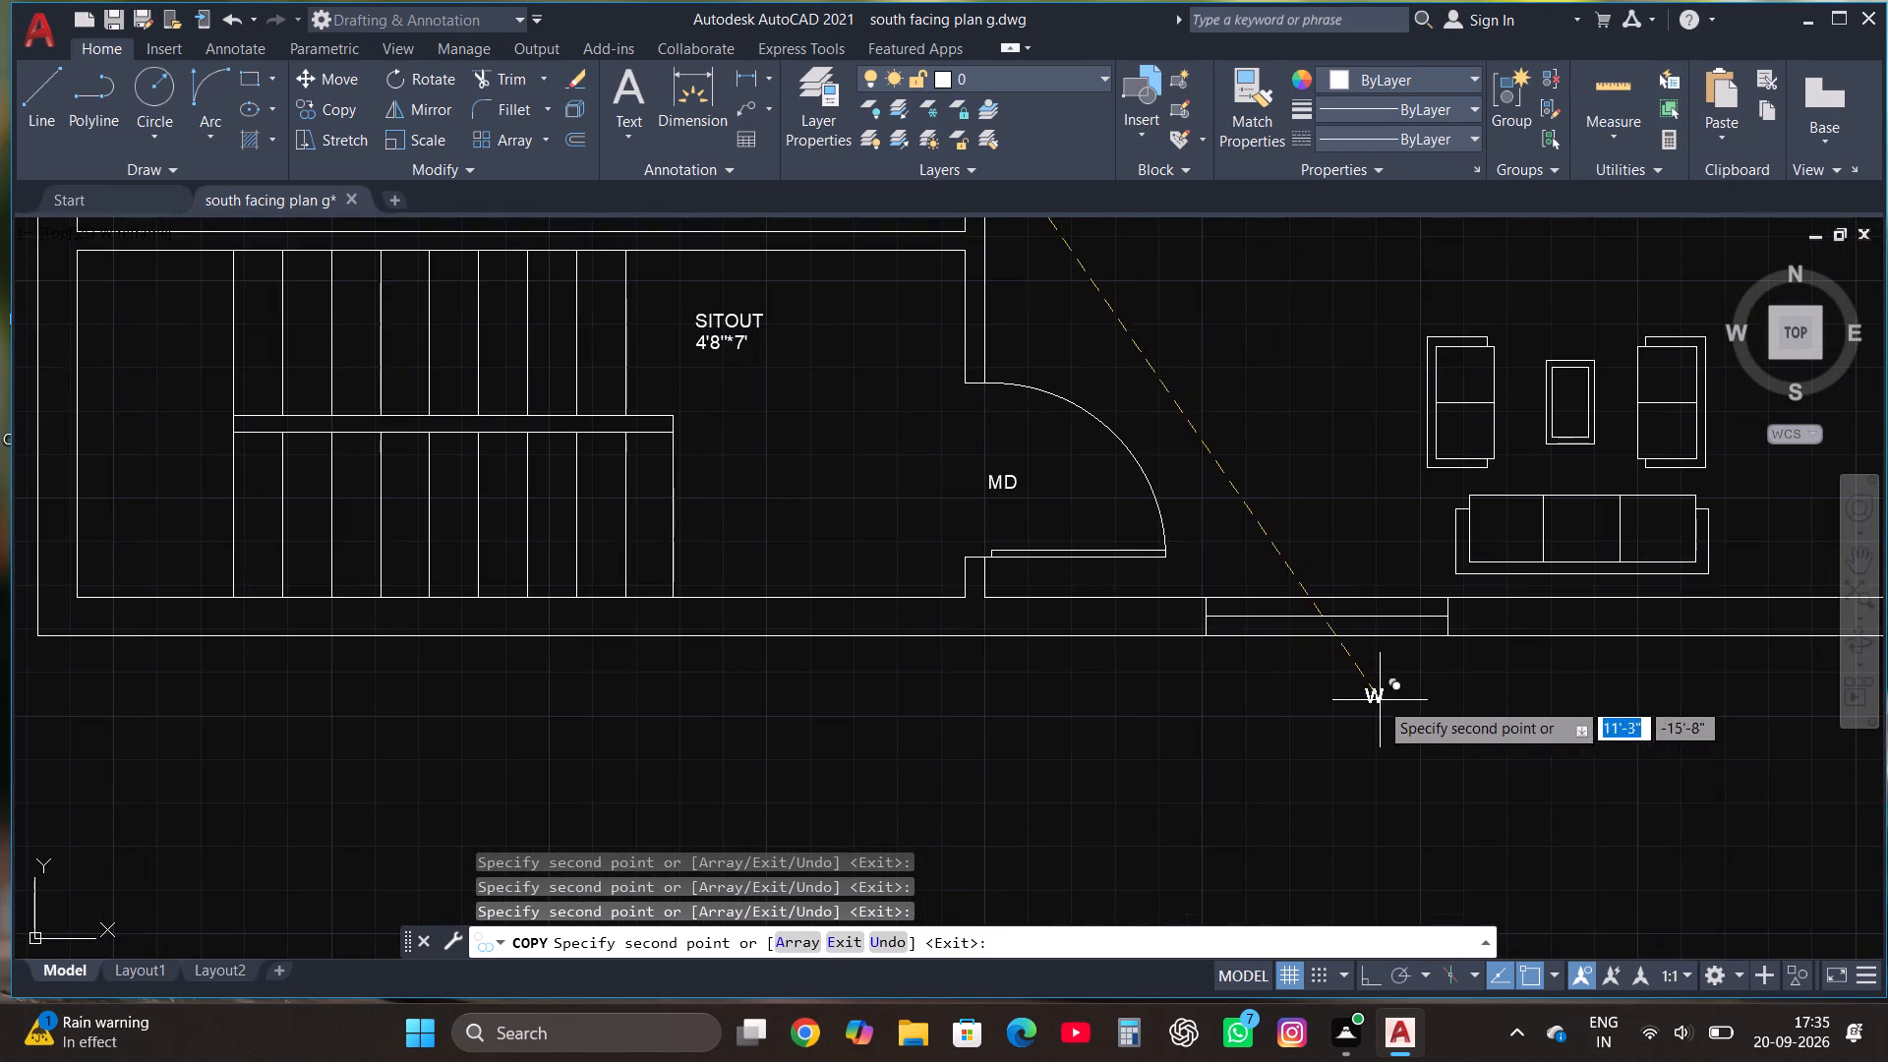
{"action": "left_click", "coordinate": [1333, 655]}
{"action": "scroll", "coordinate": [1331, 697], "scroll_direction": "down", "scroll_amount": 2}
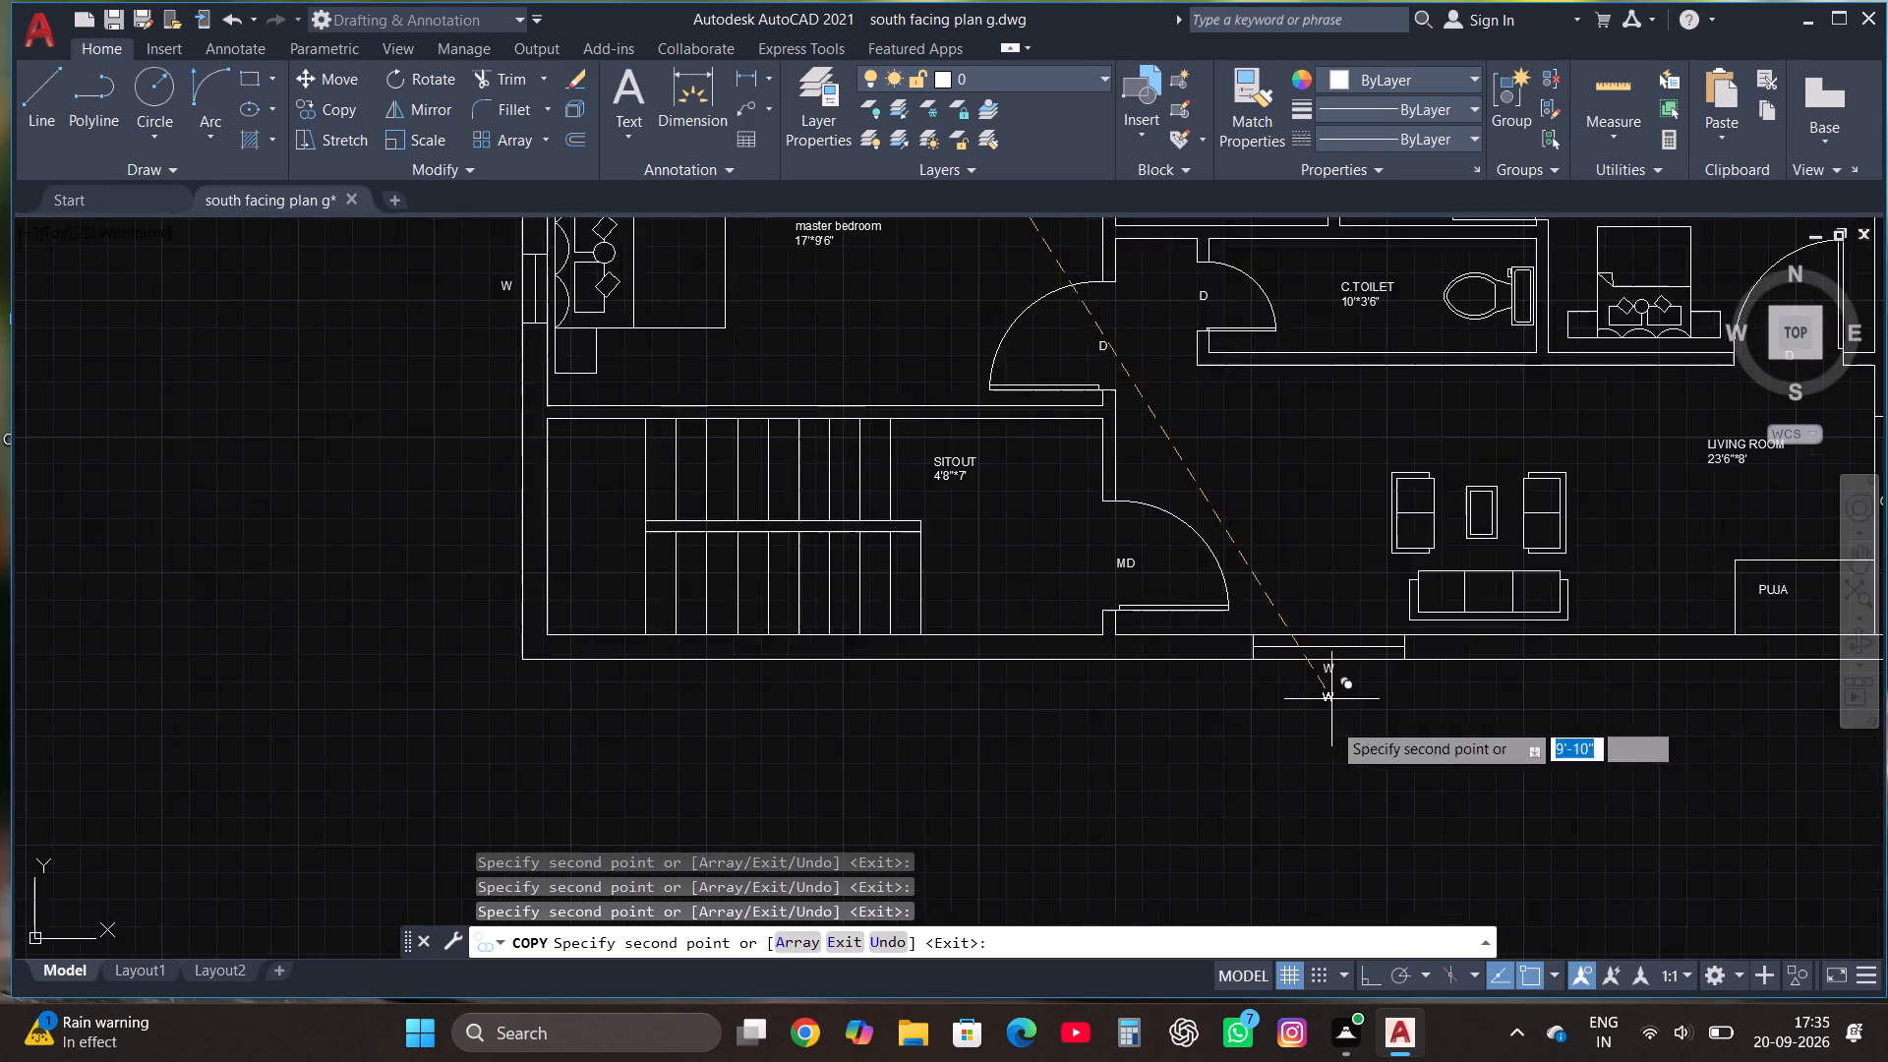
{"action": "scroll", "coordinate": [1617, 713], "scroll_direction": "up", "scroll_amount": 2}
{"action": "scroll", "coordinate": [1533, 745], "scroll_direction": "down", "scroll_amount": 4}
{"action": "scroll", "coordinate": [1622, 728], "scroll_direction": "up", "scroll_amount": 3}
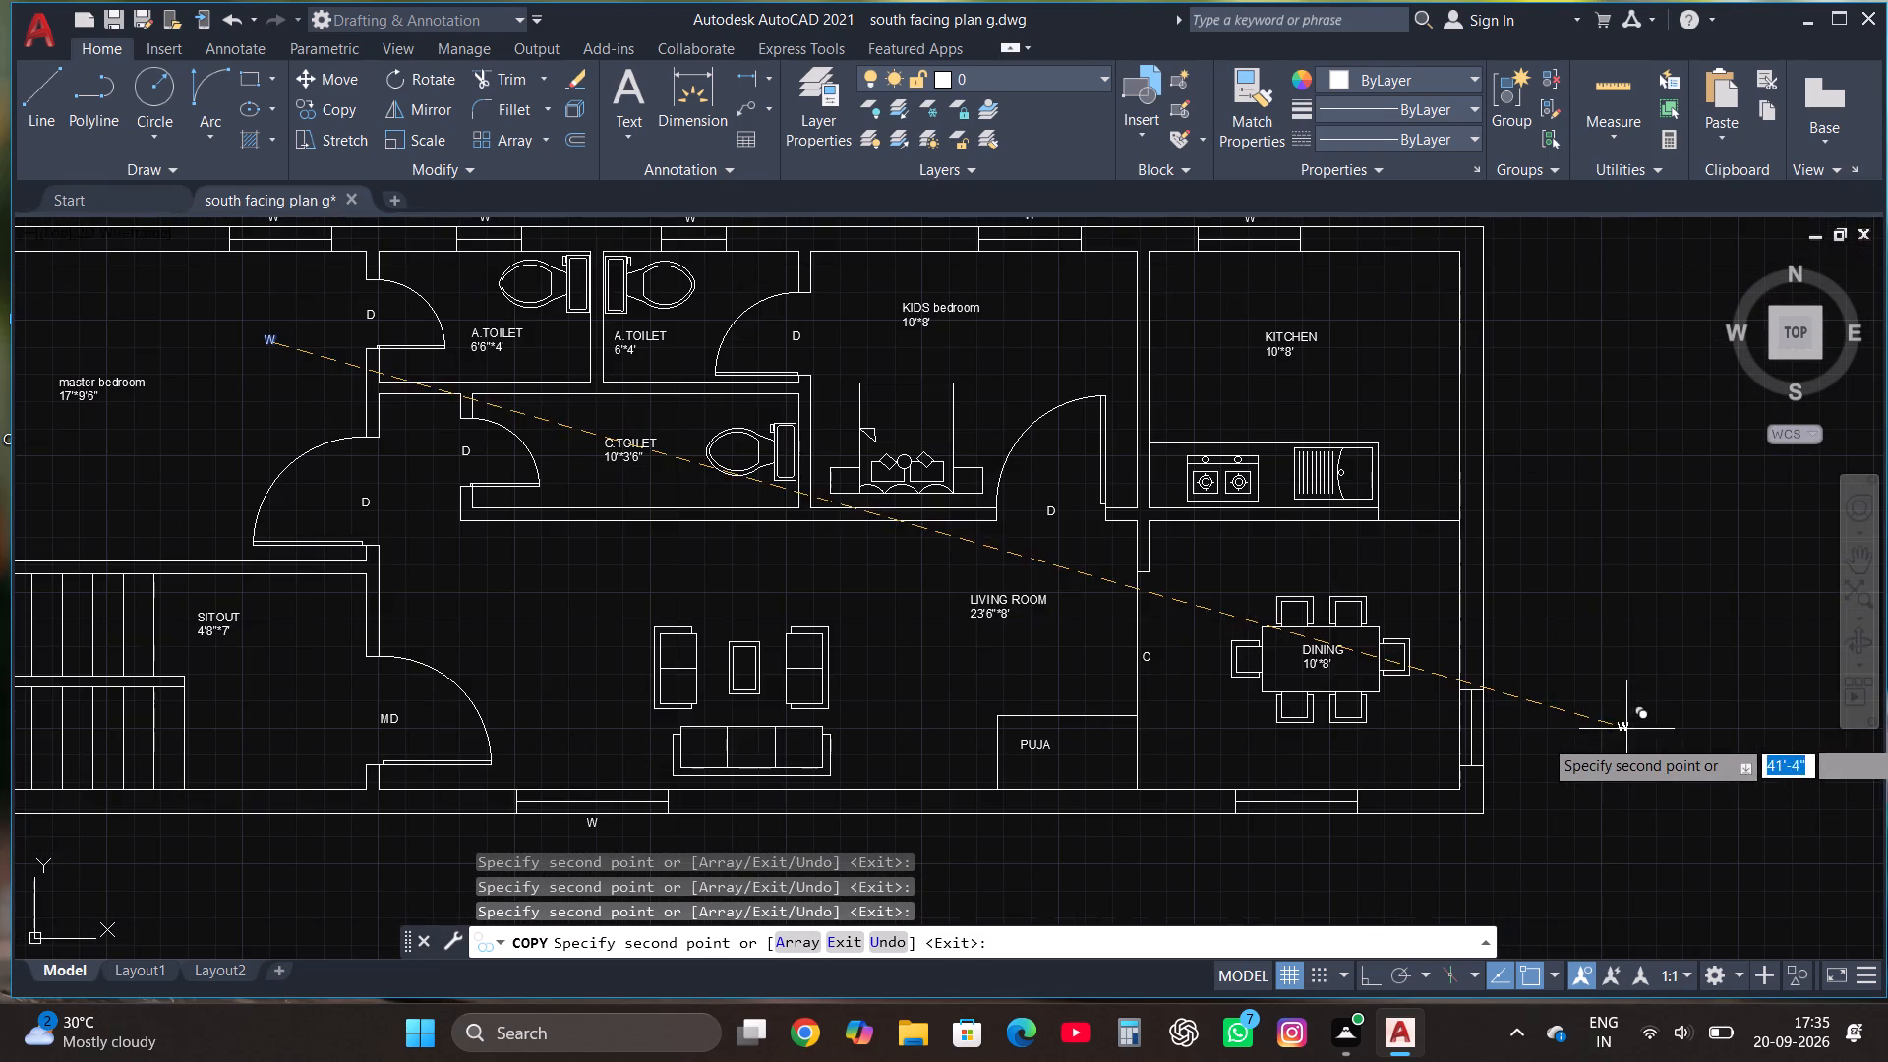
{"action": "left_click", "coordinate": [1500, 730]}
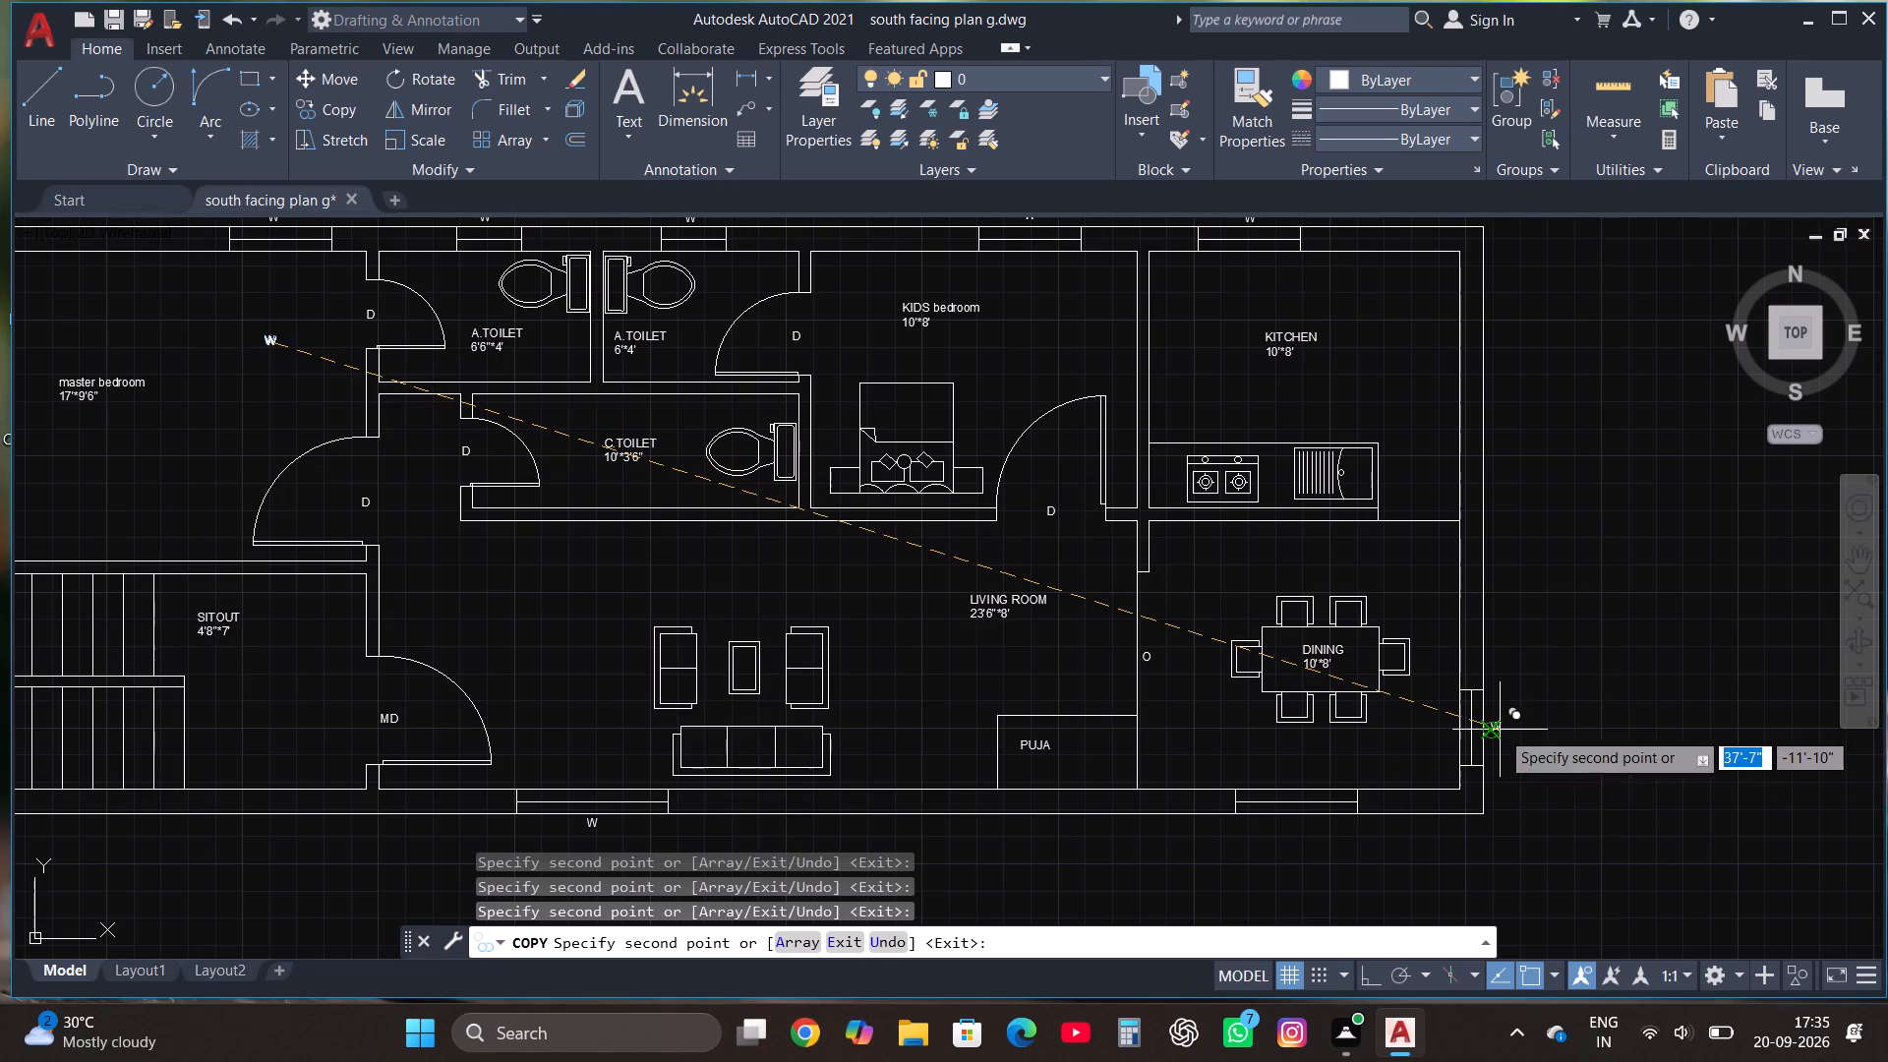
{"action": "left_click", "coordinate": [1308, 831]}
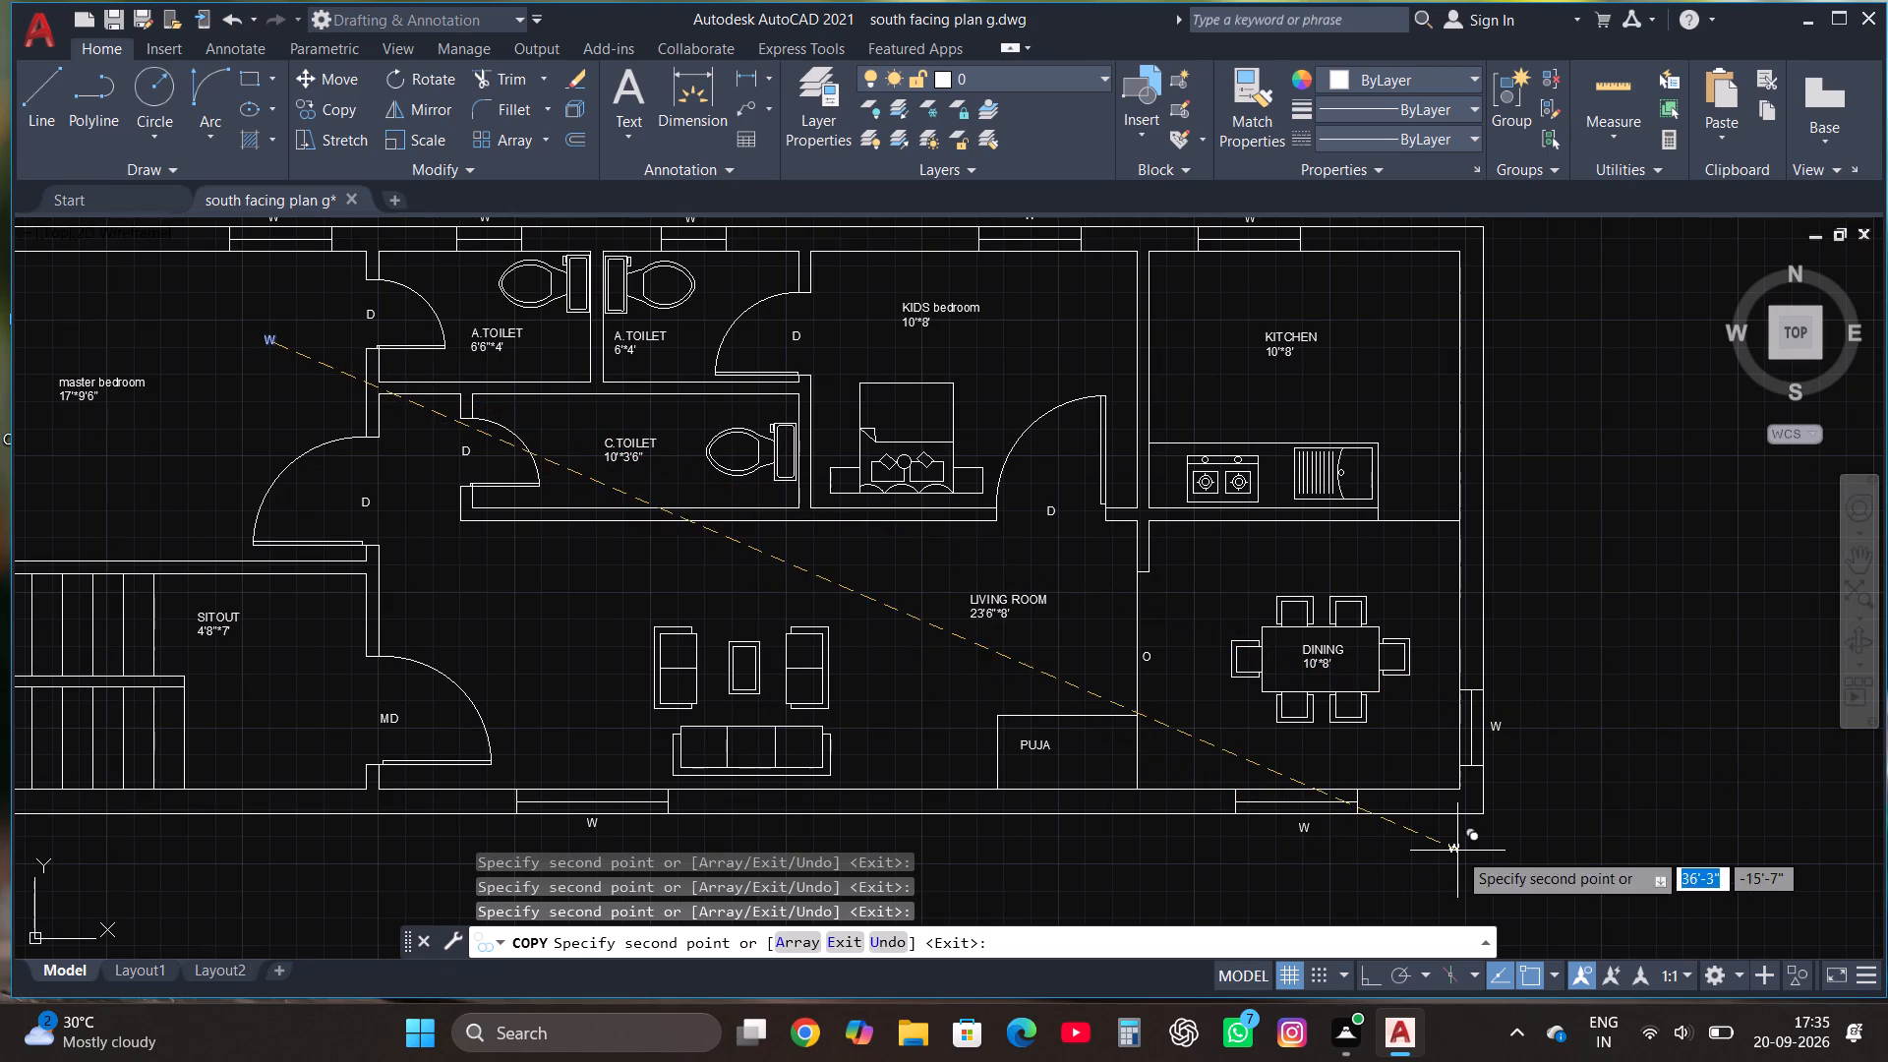
{"action": "key", "text": "Escape"}
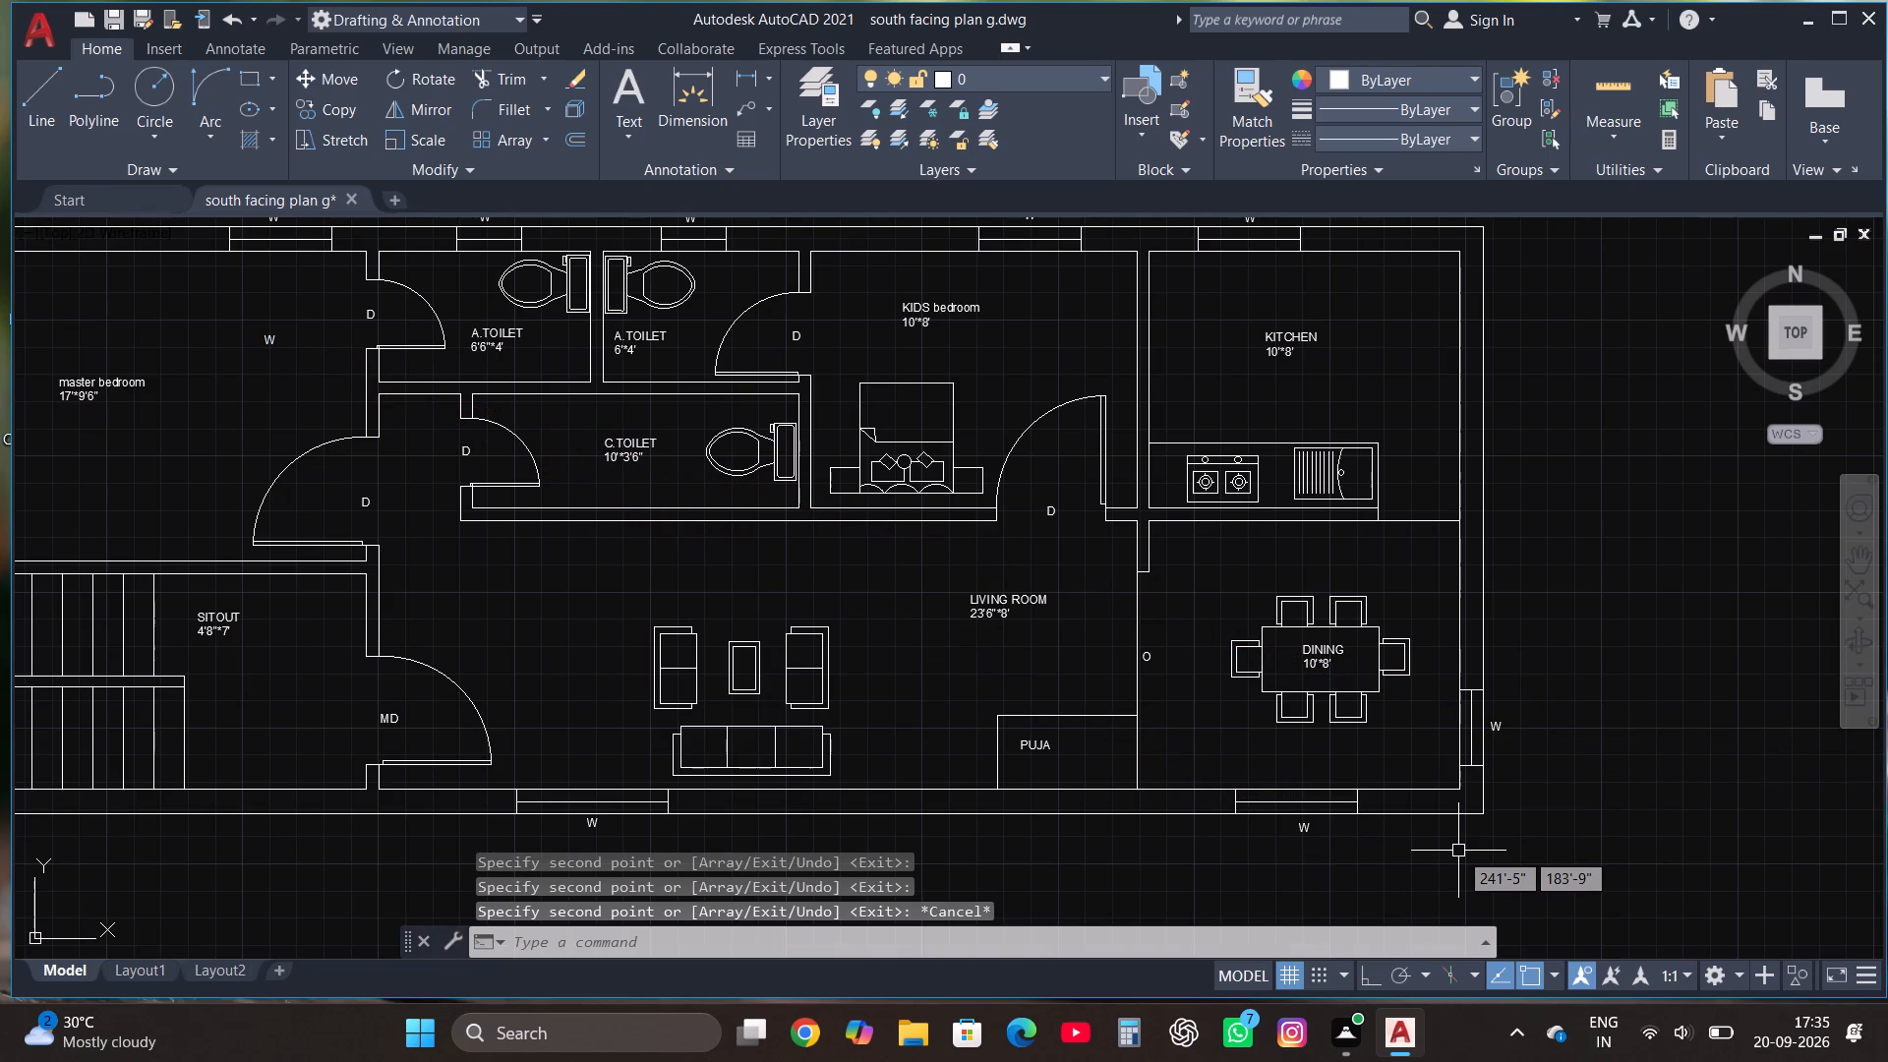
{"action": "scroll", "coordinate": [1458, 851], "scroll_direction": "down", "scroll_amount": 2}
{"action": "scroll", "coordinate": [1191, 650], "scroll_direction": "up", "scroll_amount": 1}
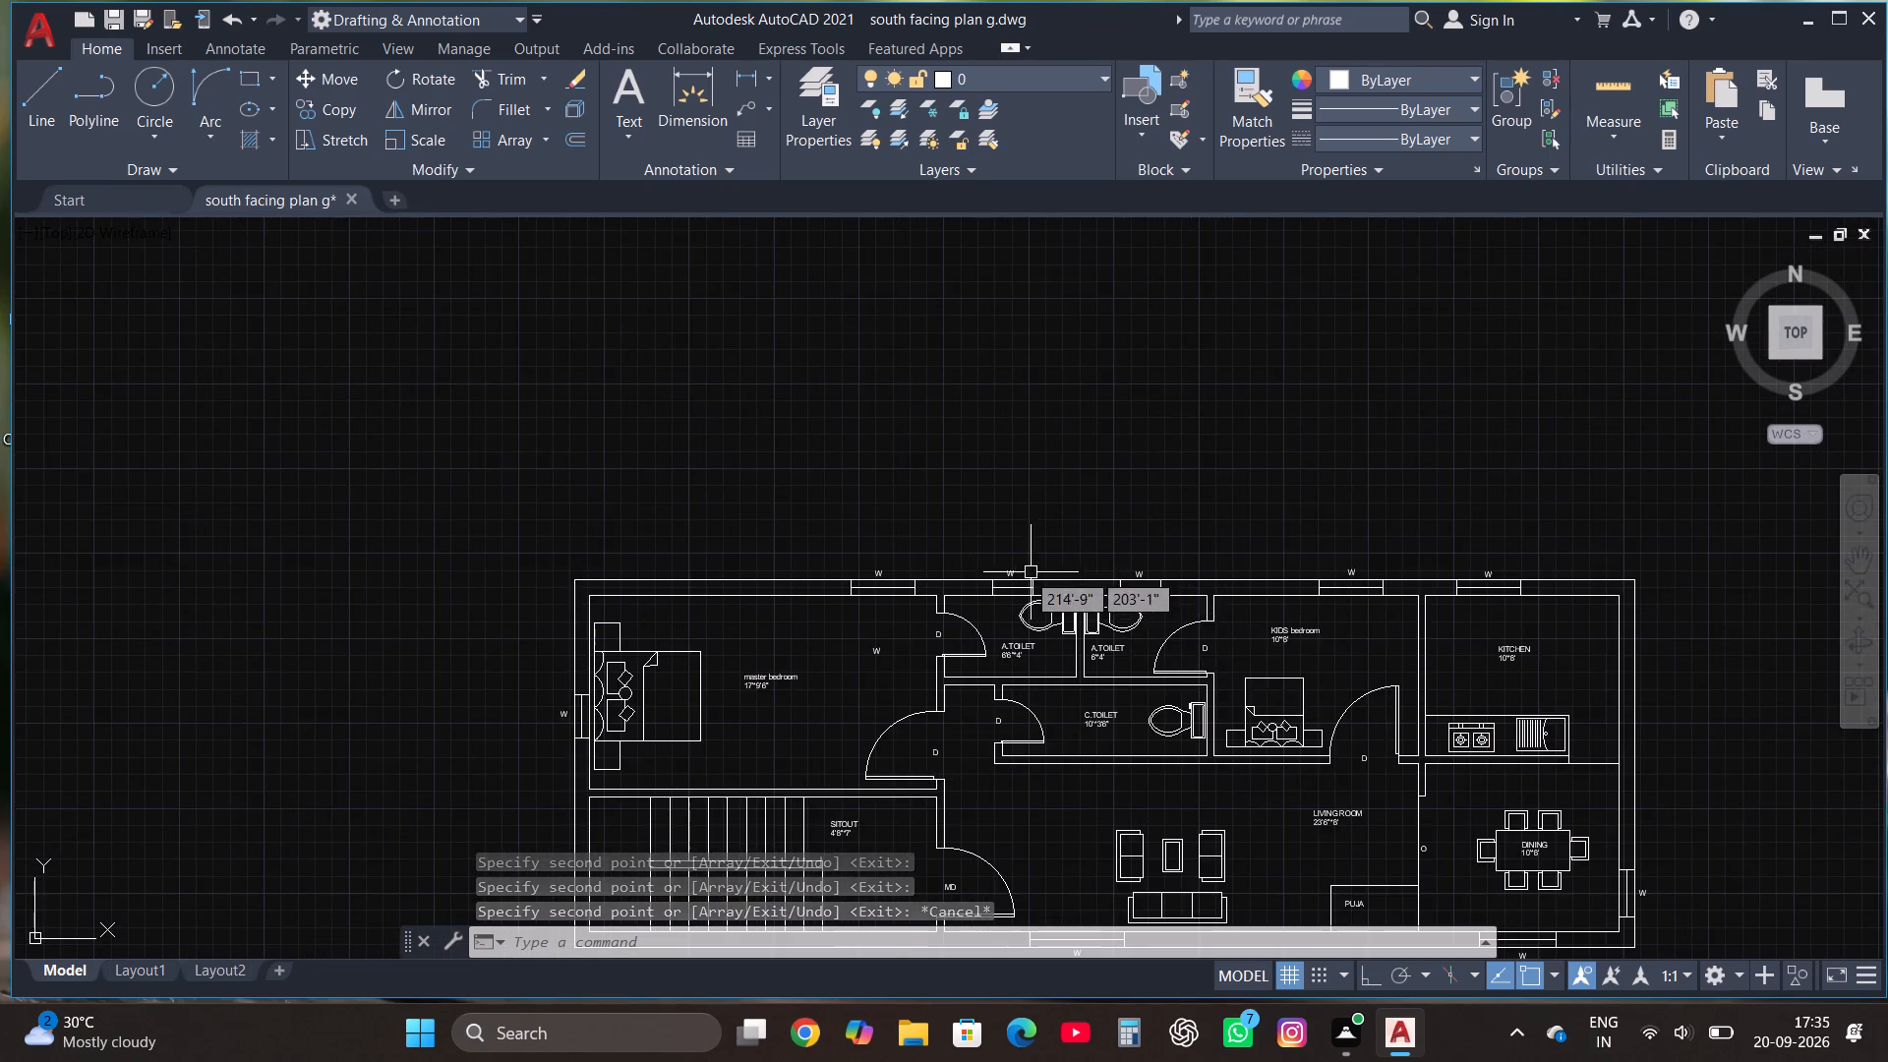
Replace the W label above the north-wall window of the A.TOILET beside the master bedroom with V.
{"action": "scroll", "coordinate": [1026, 571], "scroll_direction": "up", "scroll_amount": 4}
{"action": "left_click", "coordinate": [899, 585]}
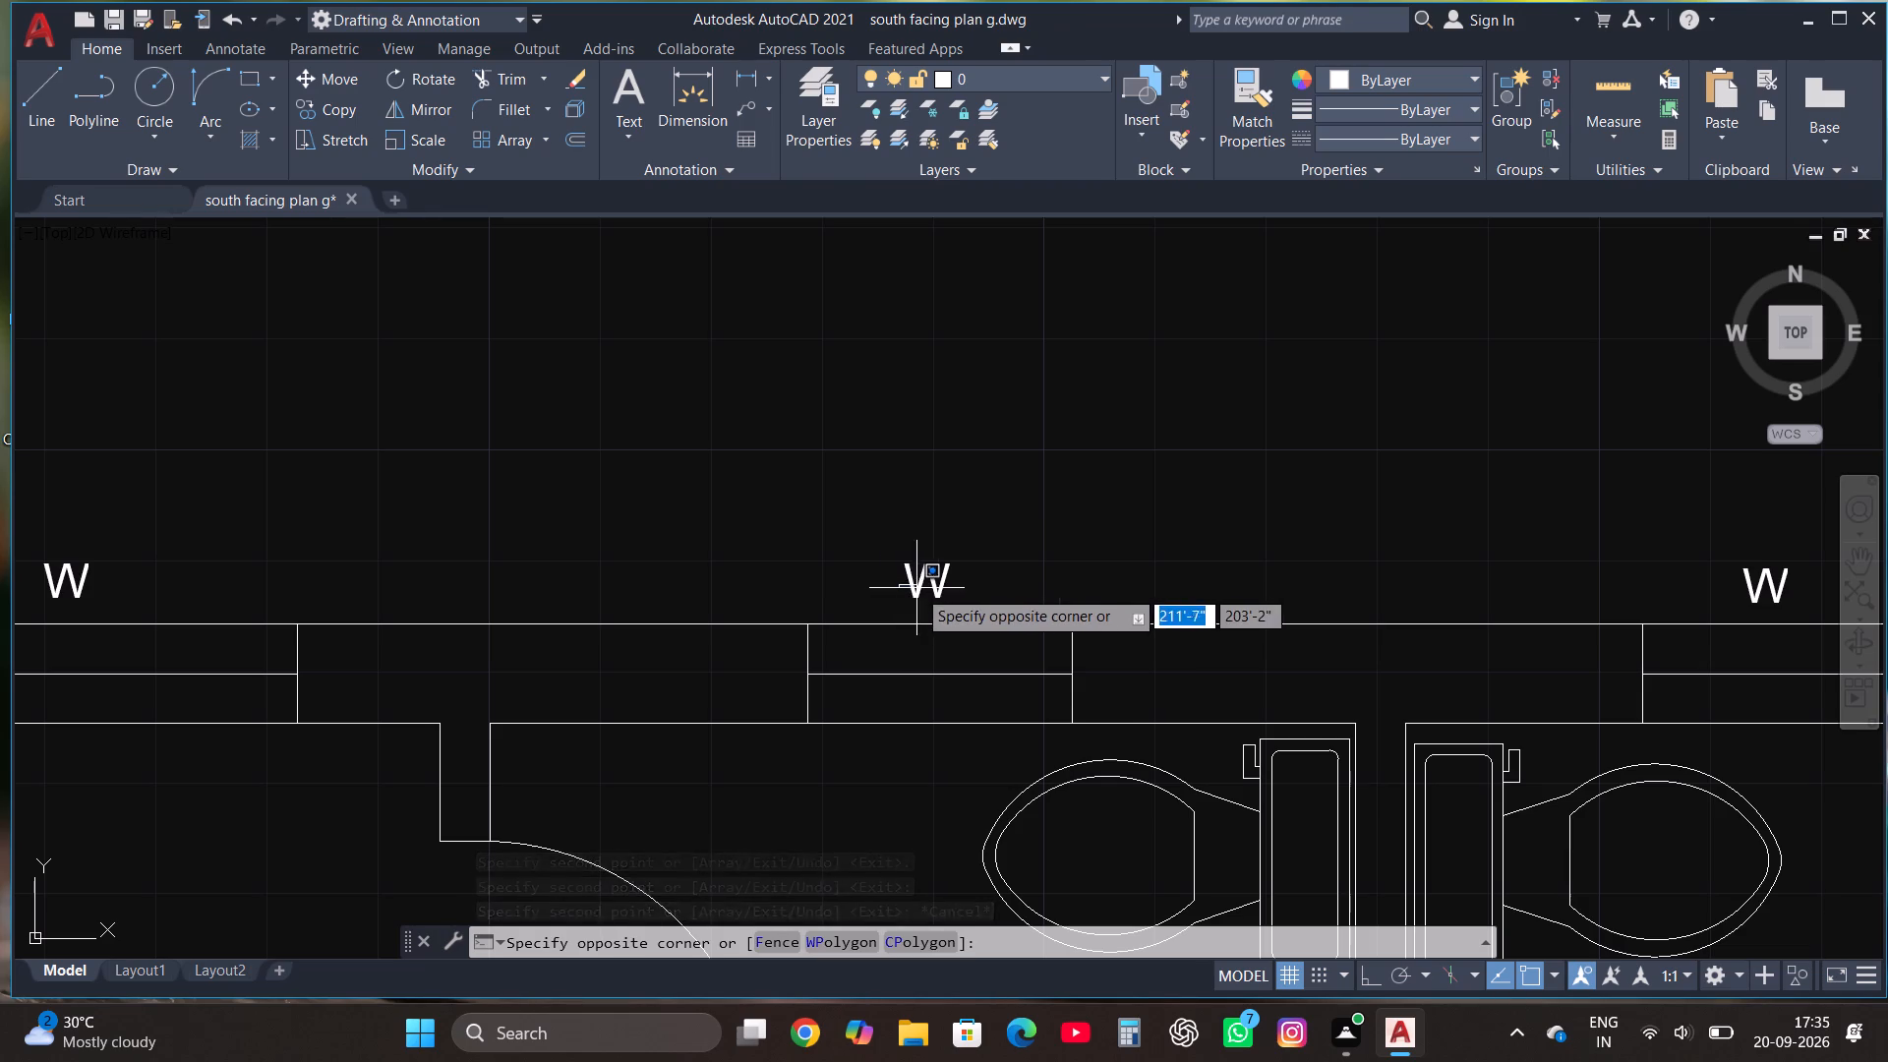
{"action": "left_click", "coordinate": [916, 588]}
{"action": "left_click", "coordinate": [918, 582]}
{"action": "right_click", "coordinate": [918, 582]}
{"action": "right_click", "coordinate": [918, 582]}
{"action": "left_click", "coordinate": [1055, 416]}
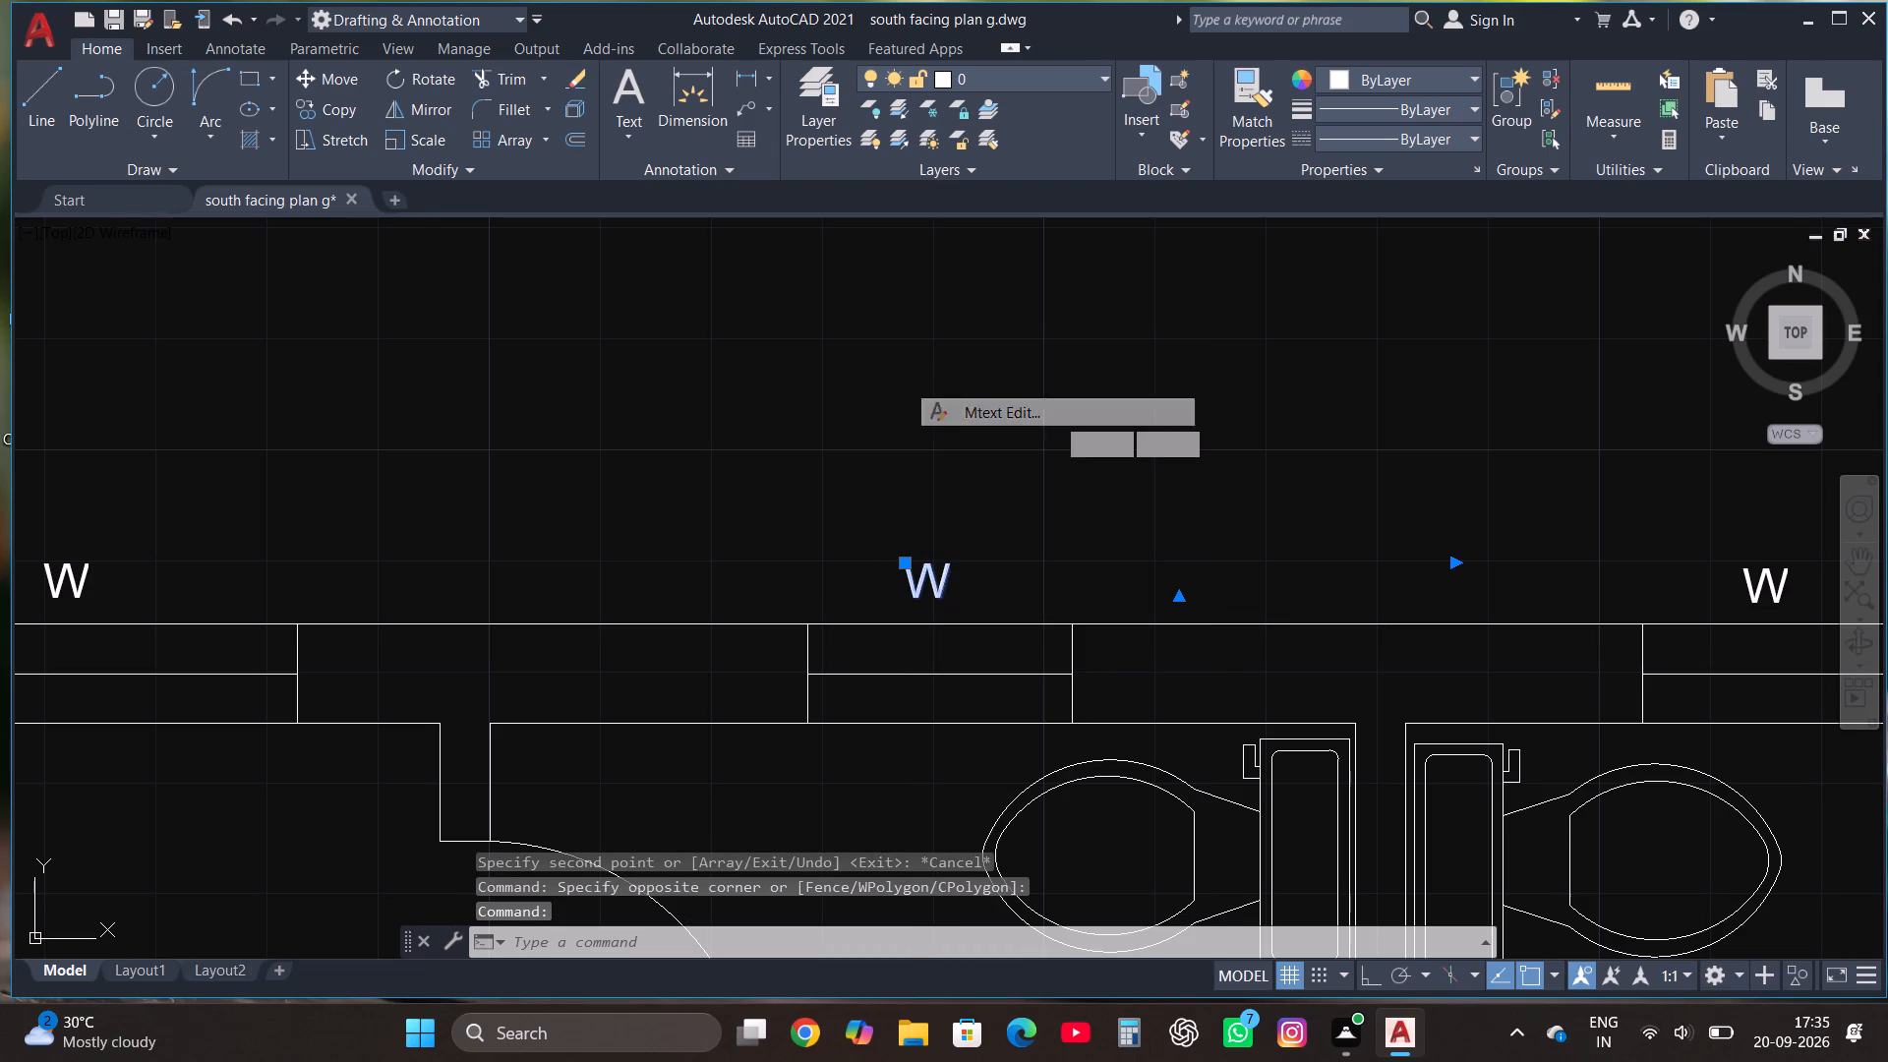
{"action": "left_click", "coordinate": [1005, 566]}
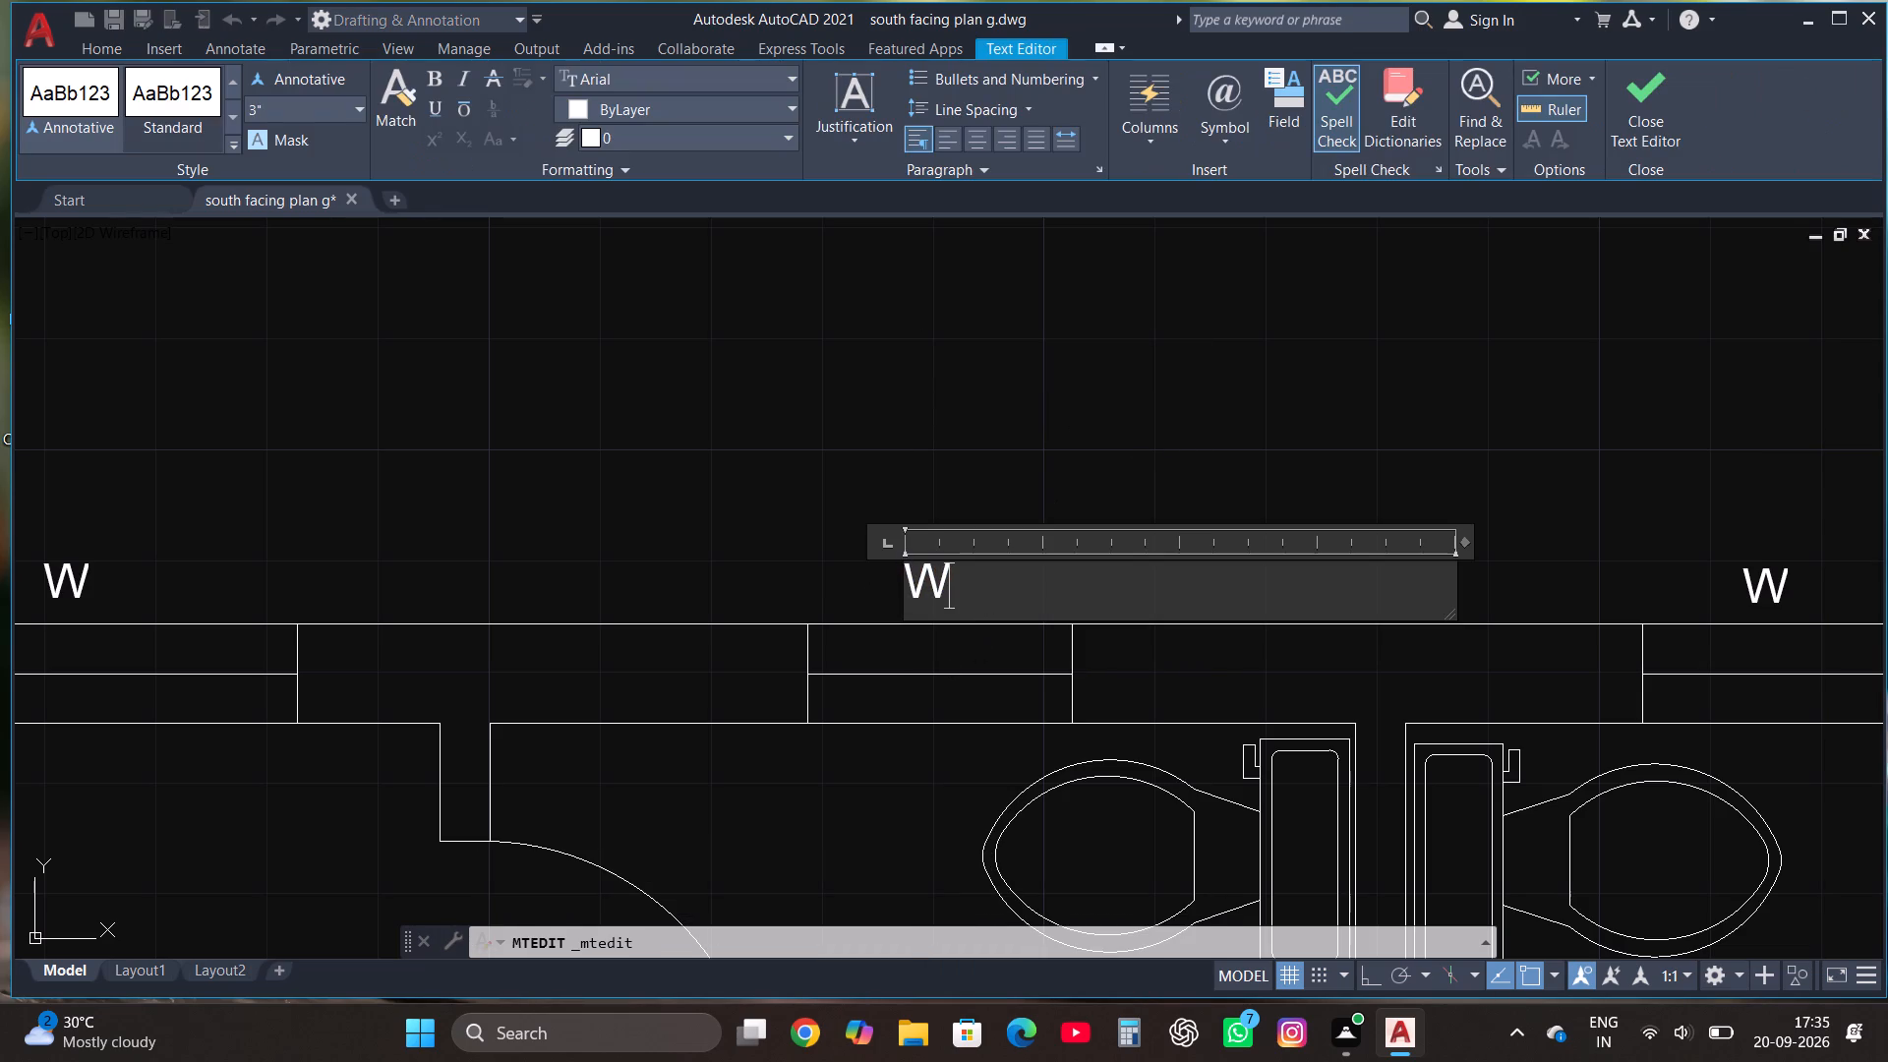
{"action": "key", "text": "BackSpace"}
{"action": "key", "text": "v"}
{"action": "left_click", "coordinate": [1646, 100]}
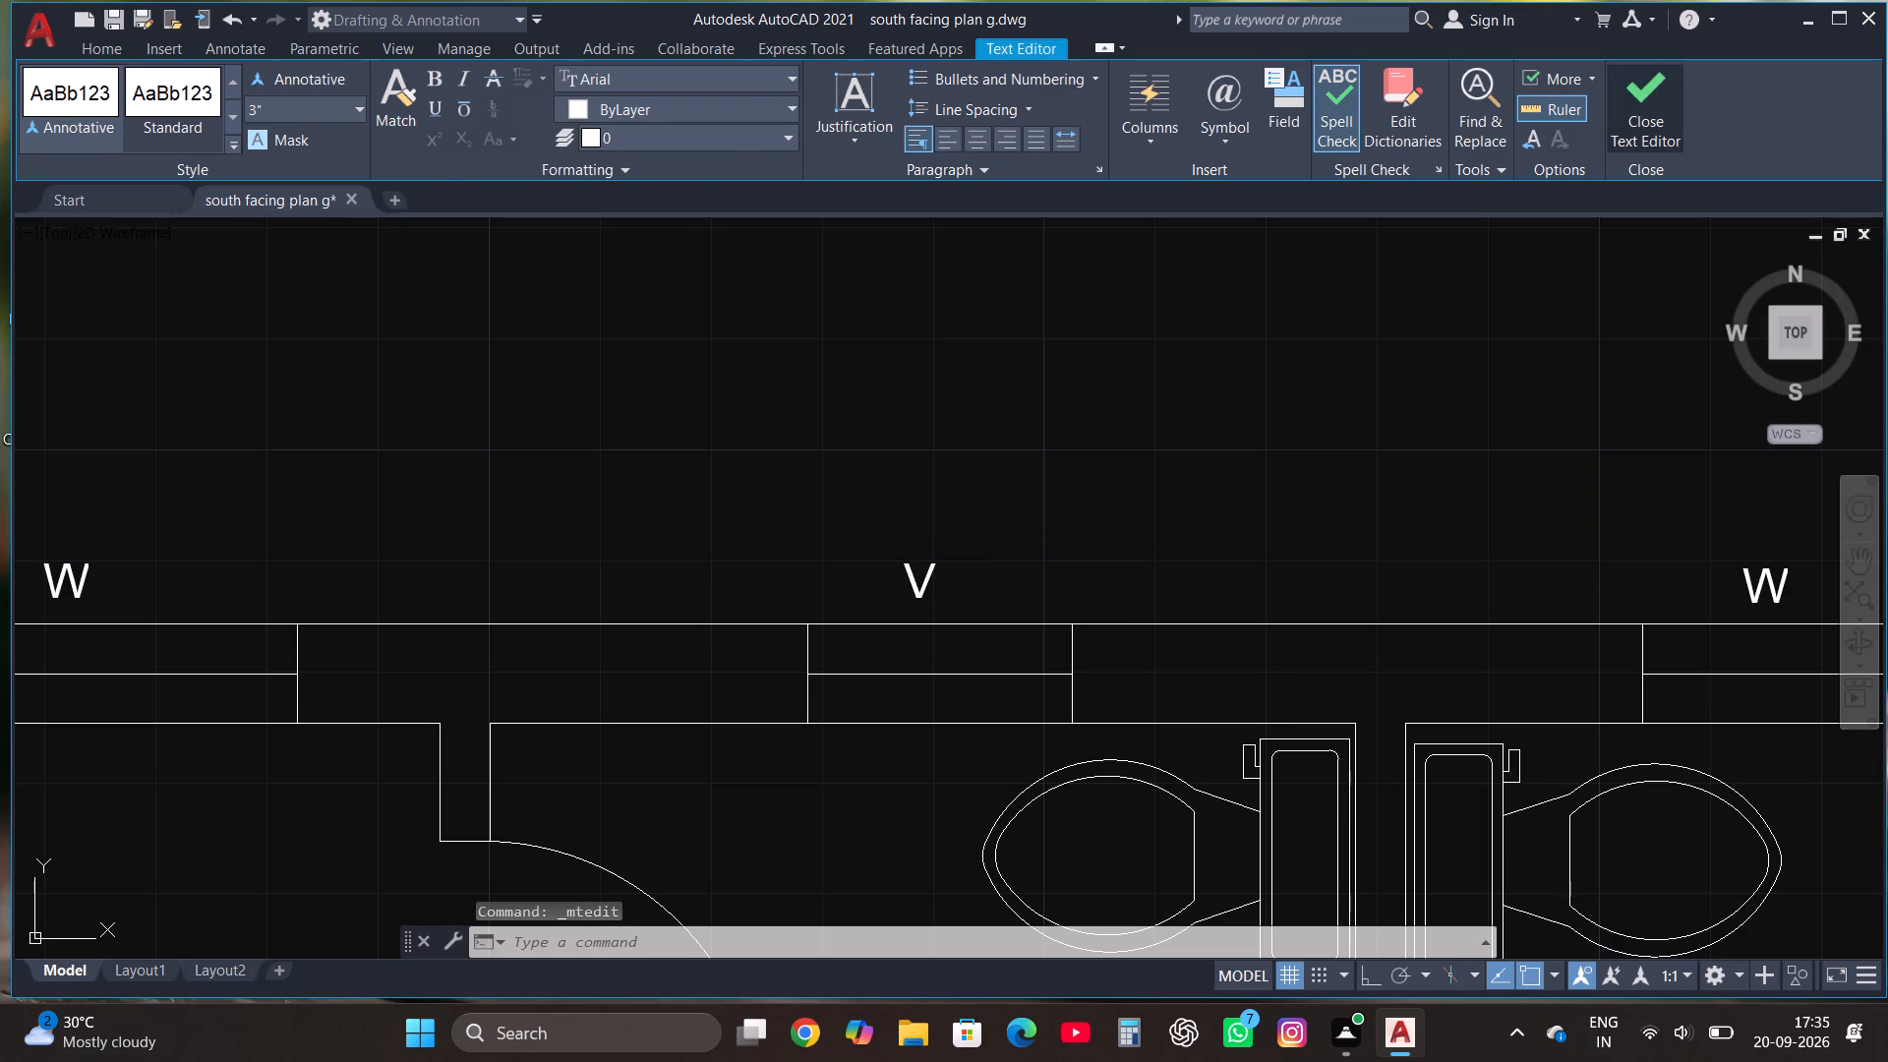
Replace the W label above the north-wall window of the A.TOILET beside the KIDS bedroom with V.
{"action": "left_click", "coordinate": [1740, 592]}
{"action": "left_click", "coordinate": [1762, 590]}
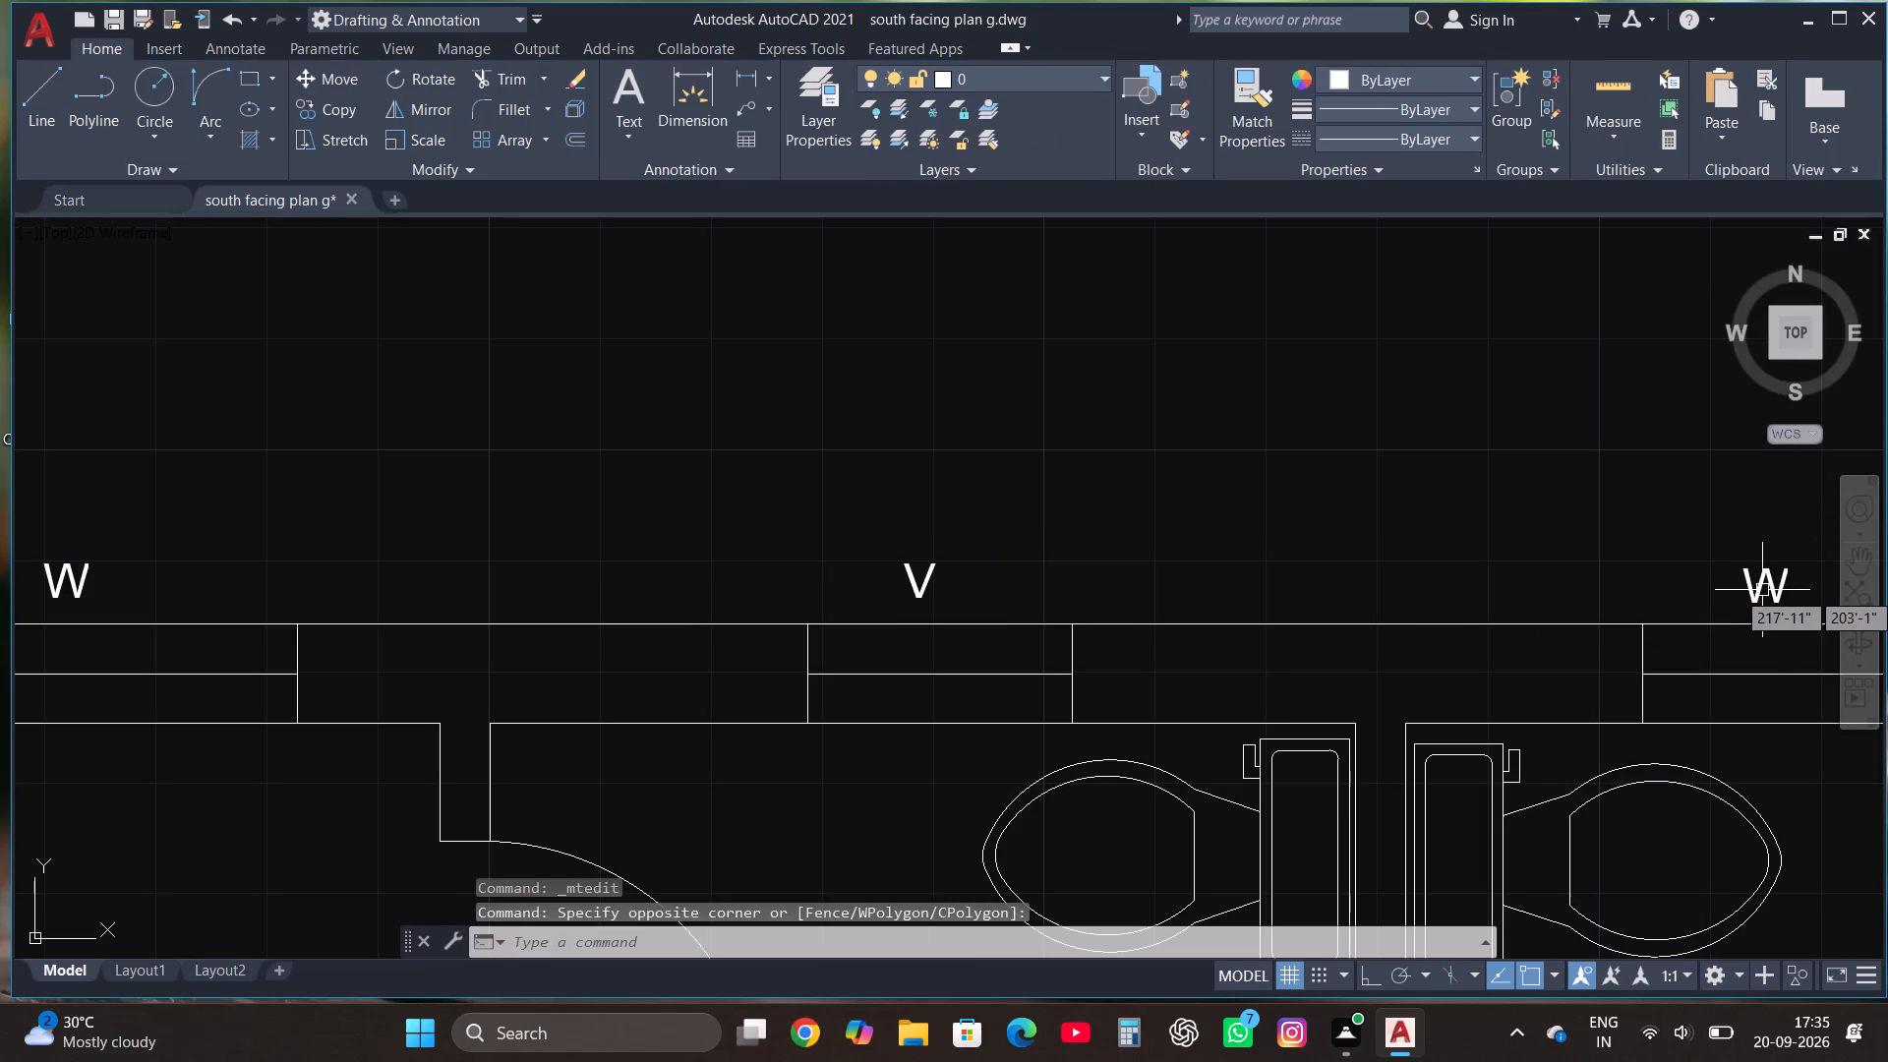
{"action": "left_click", "coordinate": [1761, 587]}
{"action": "right_click", "coordinate": [1761, 587]}
{"action": "right_click", "coordinate": [1761, 587]}
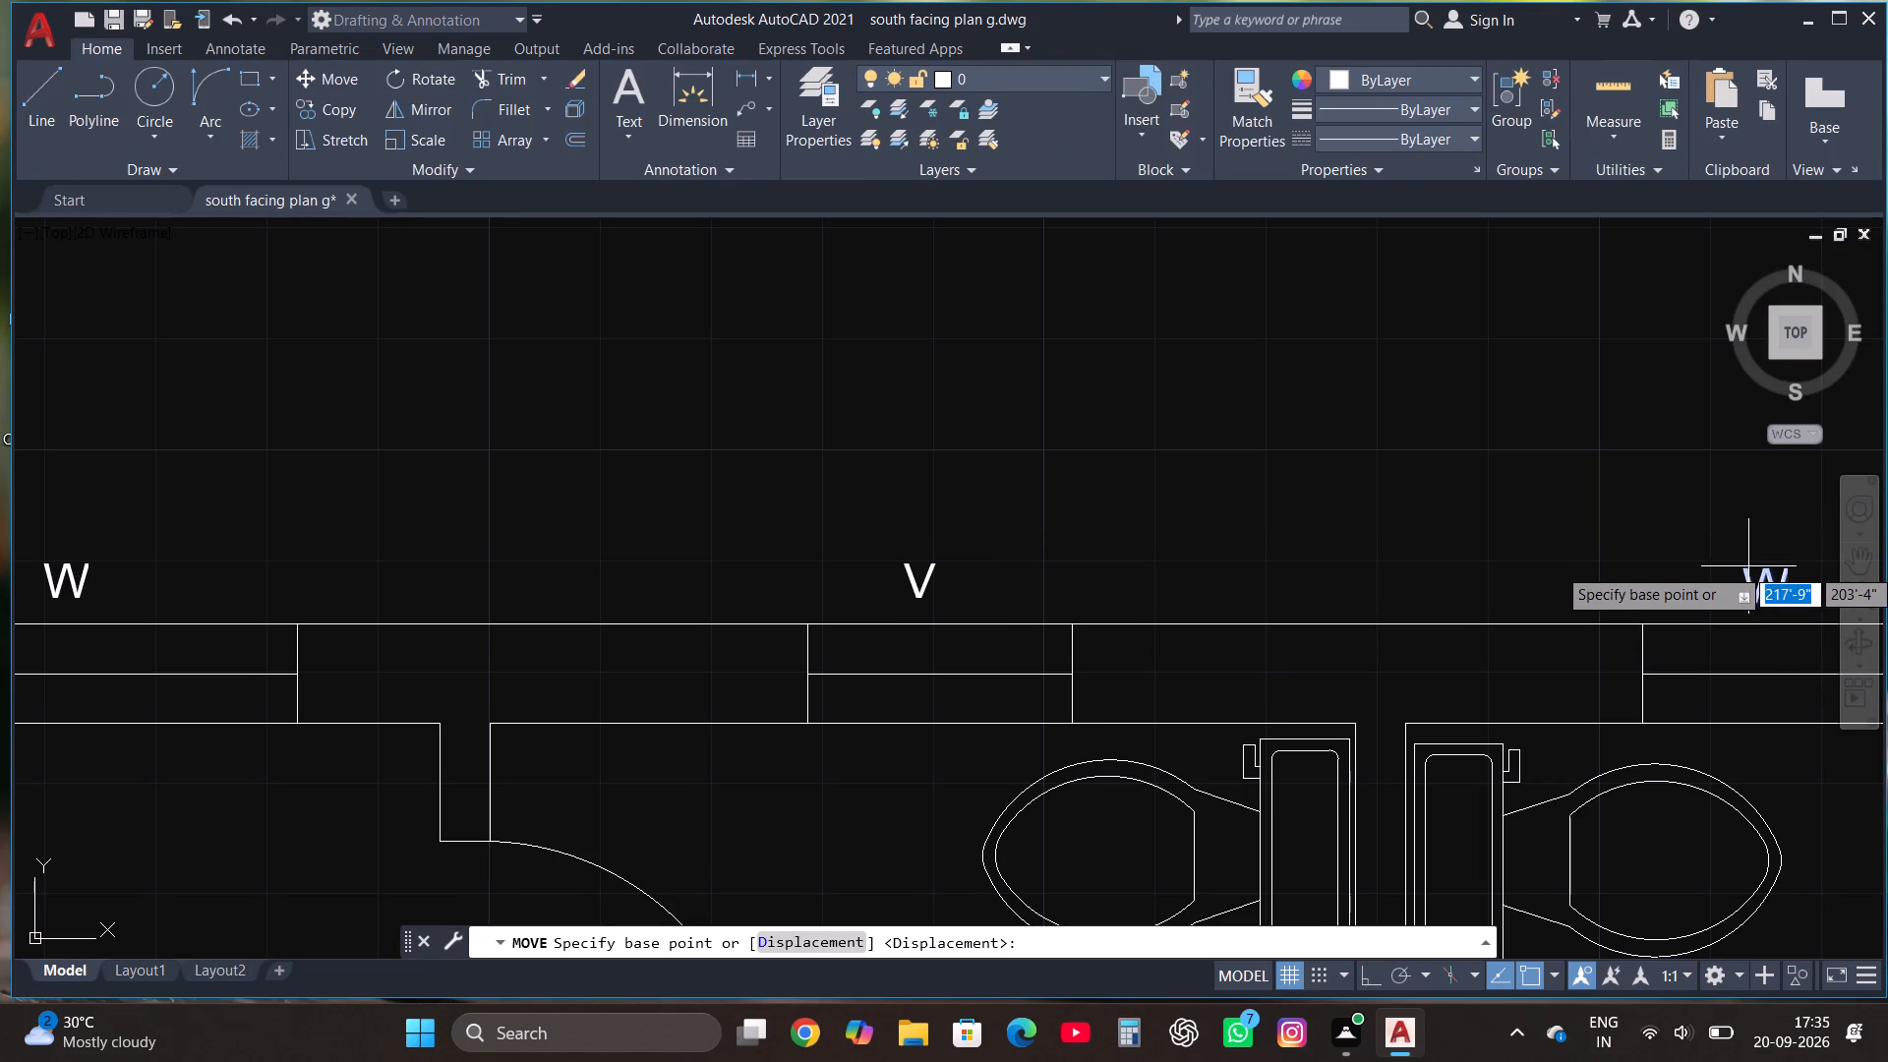
{"action": "right_click", "coordinate": [1753, 594]}
{"action": "key", "text": "Escape"}
{"action": "left_click", "coordinate": [1759, 593]}
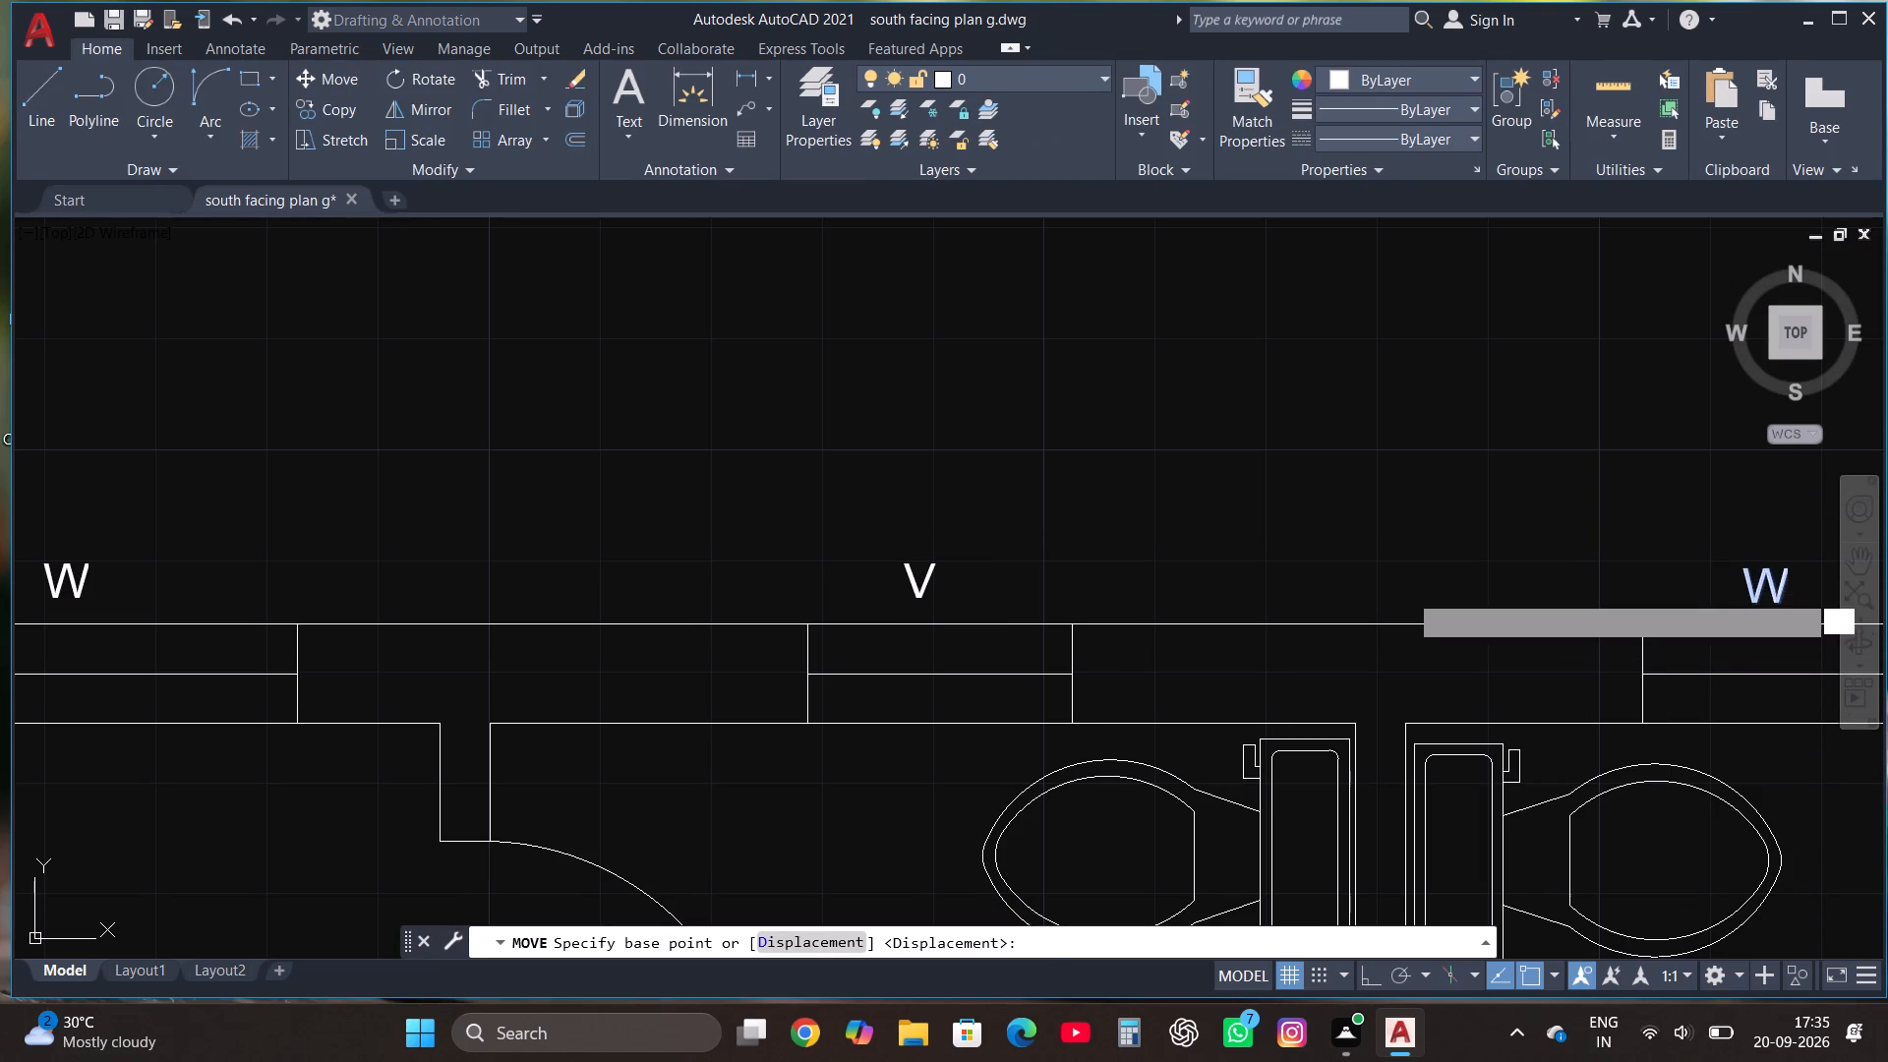
{"action": "left_click", "coordinate": [1758, 590]}
{"action": "key", "text": "Escape"}
{"action": "left_click", "coordinate": [1757, 589]}
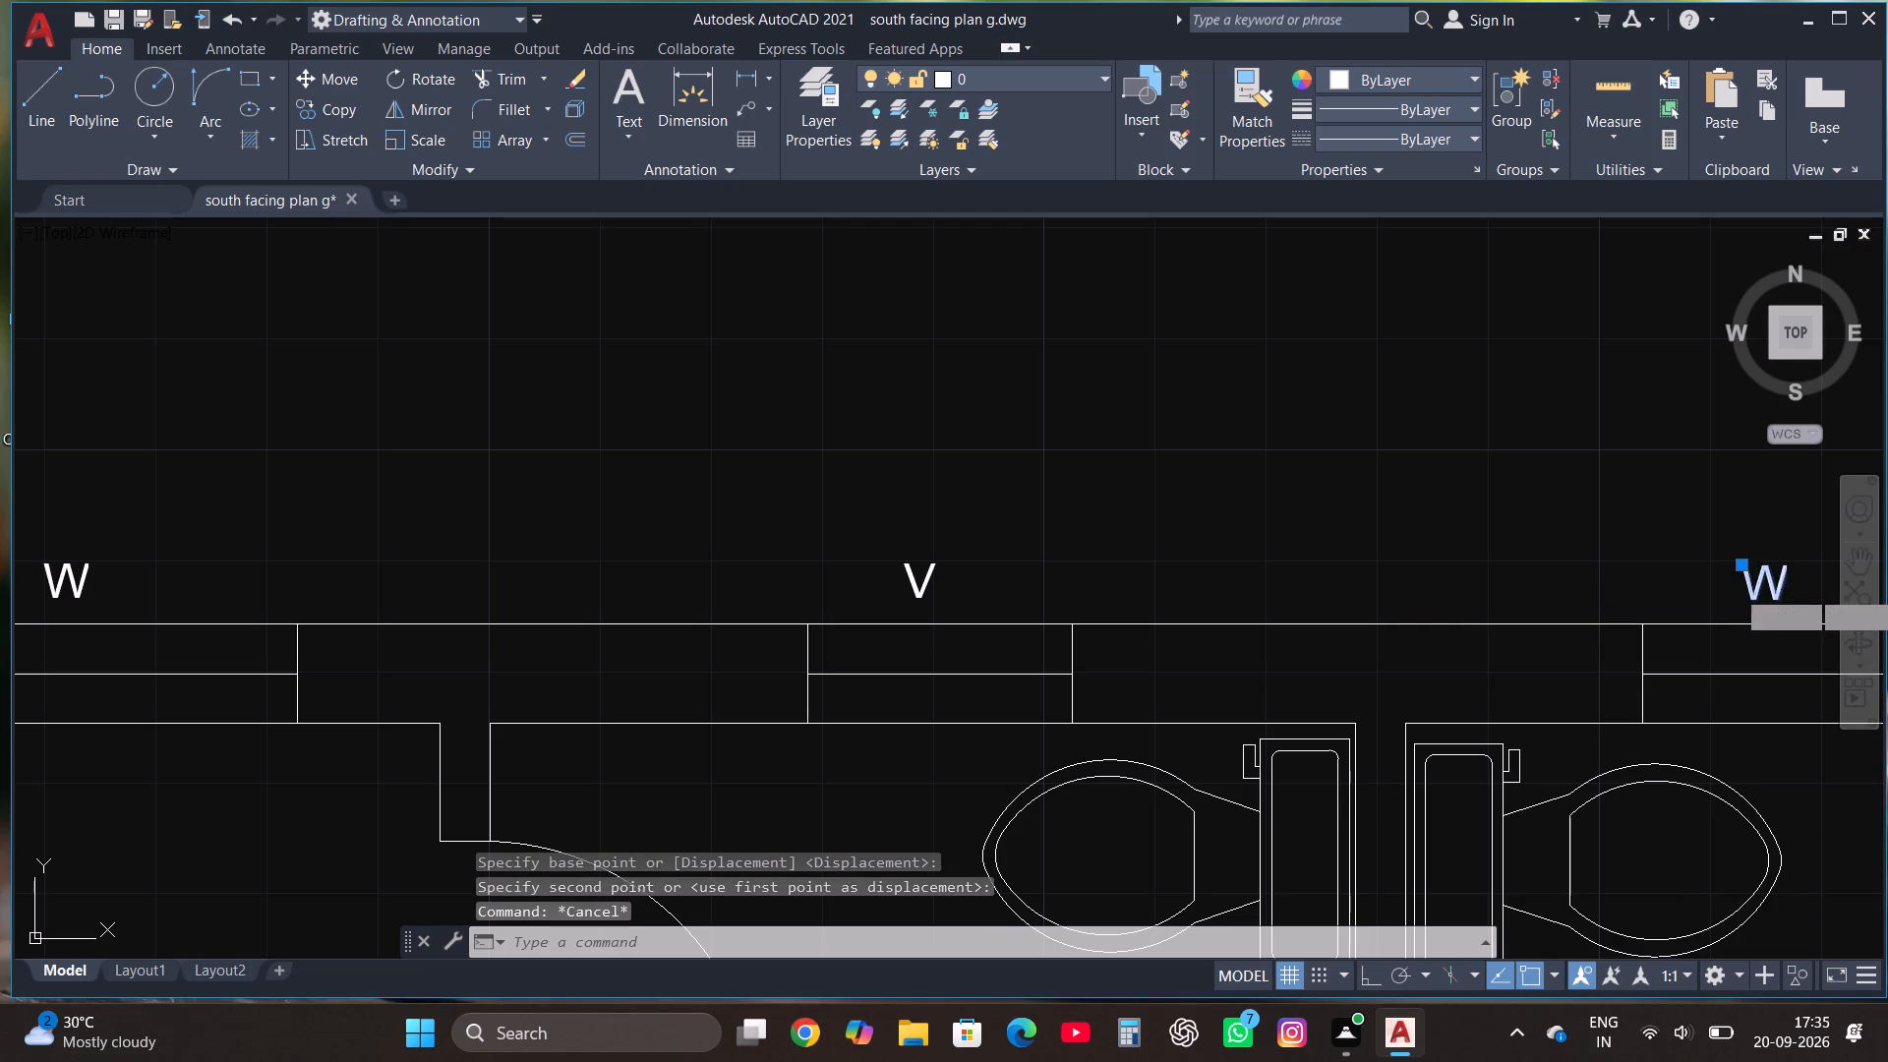
{"action": "right_click", "coordinate": [1757, 589]}
{"action": "left_click", "coordinate": [1726, 413]}
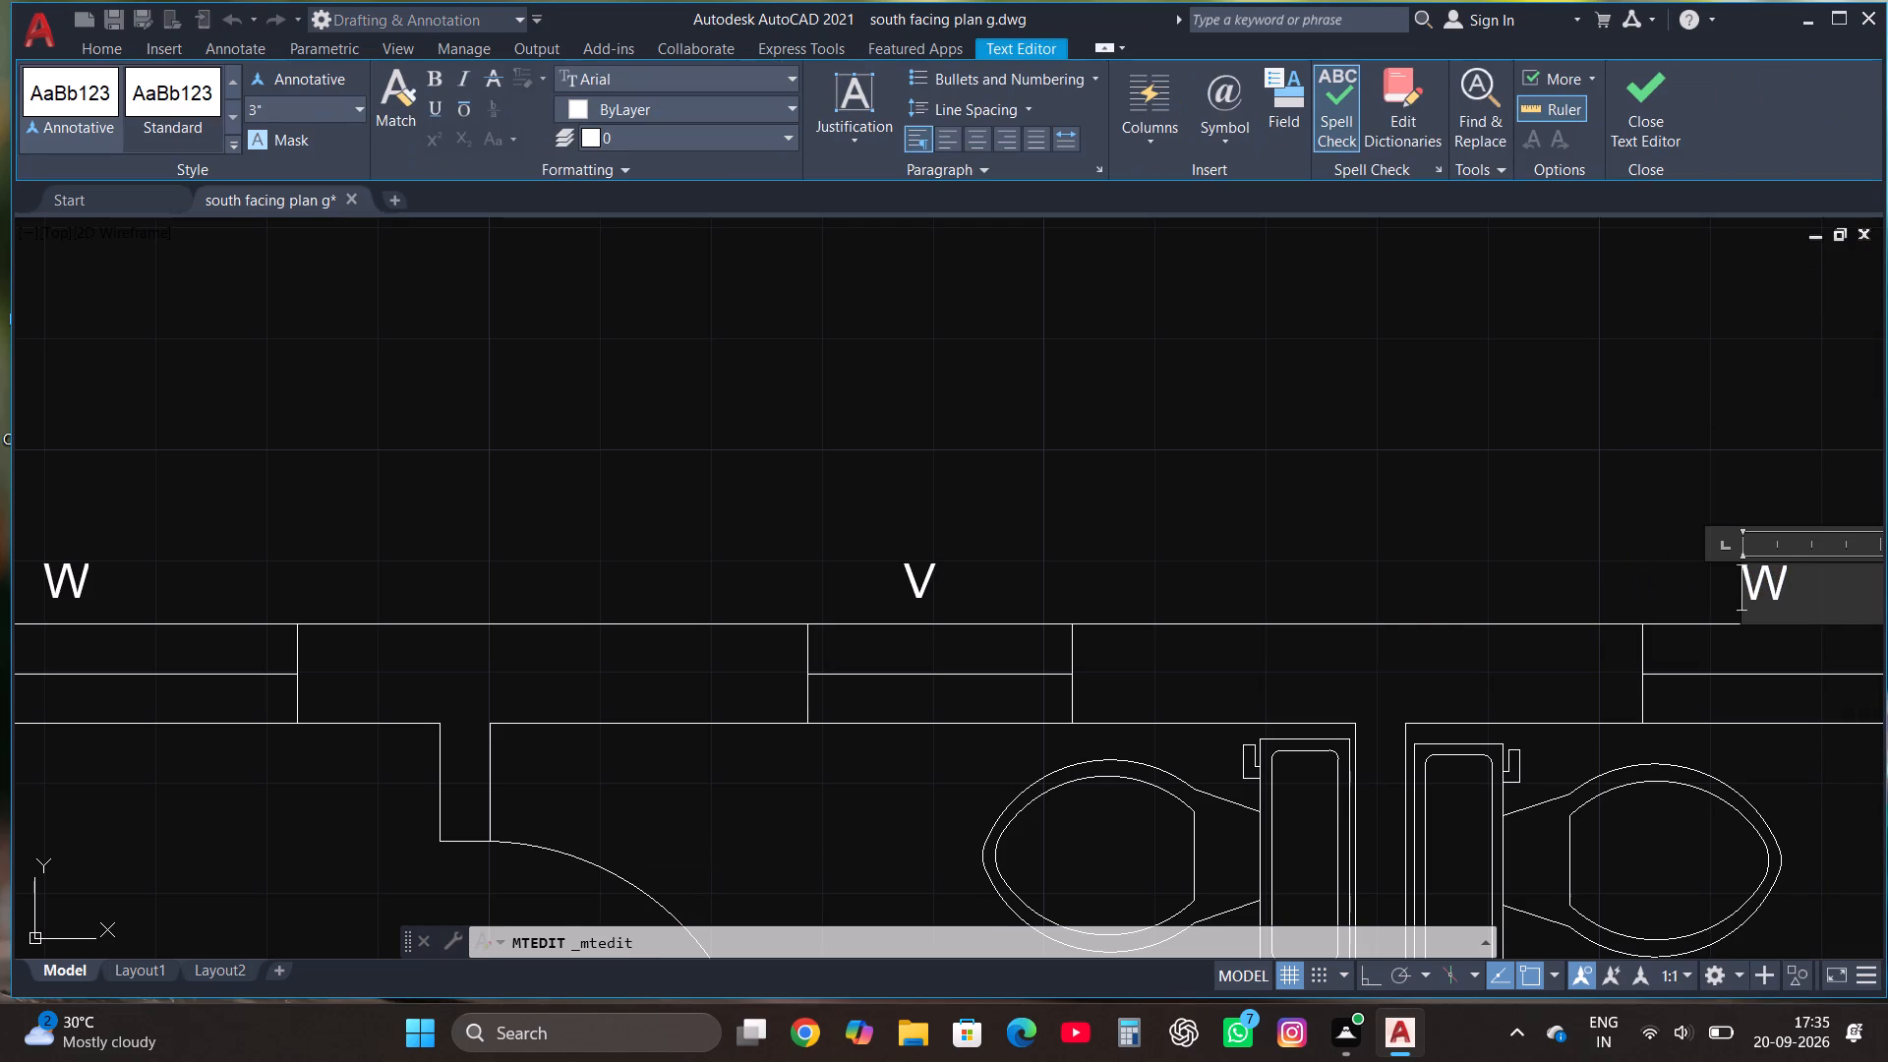
{"action": "left_click", "coordinate": [1798, 581]}
{"action": "key", "text": "BackSpace"}
{"action": "key", "text": "v"}
{"action": "left_click", "coordinate": [1647, 104]}
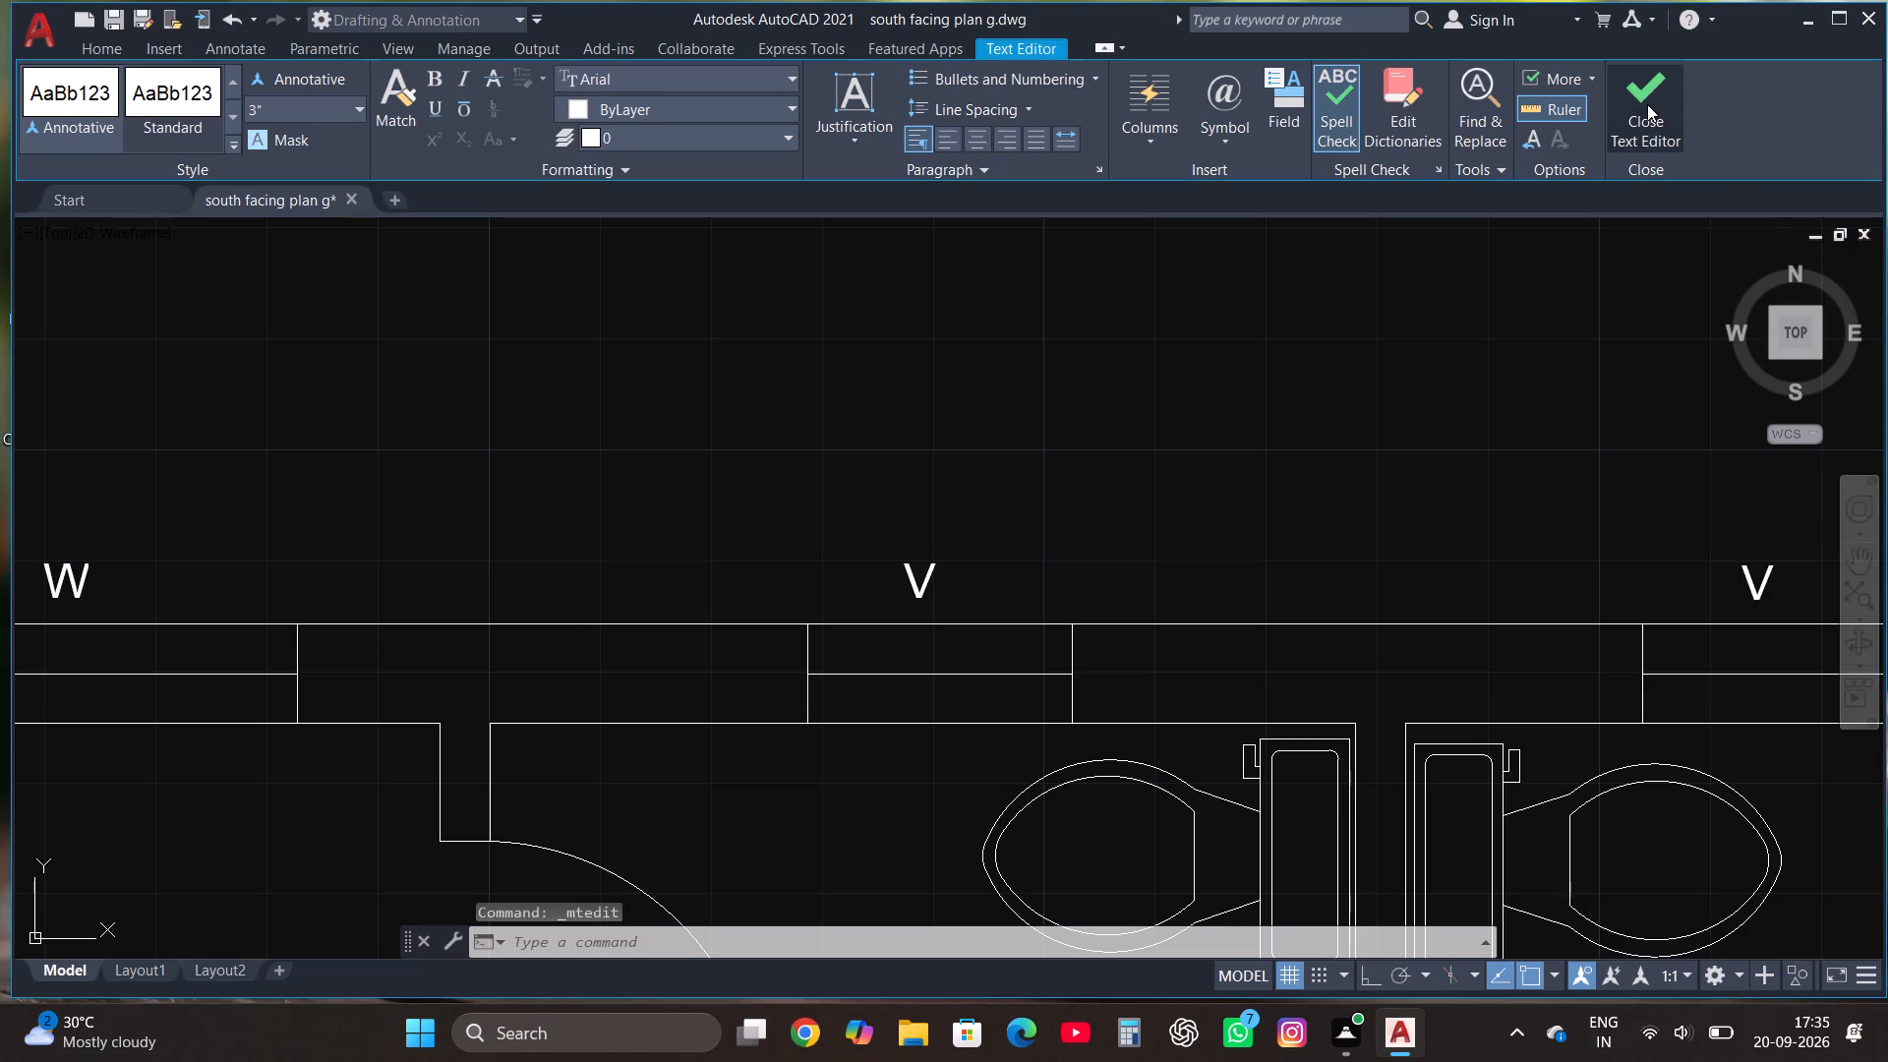
Dimension the plan's overall east-west length along the north outer wall, placing the dimension line above the window labels.
{"action": "scroll", "coordinate": [1416, 464], "scroll_direction": "down", "scroll_amount": 1}
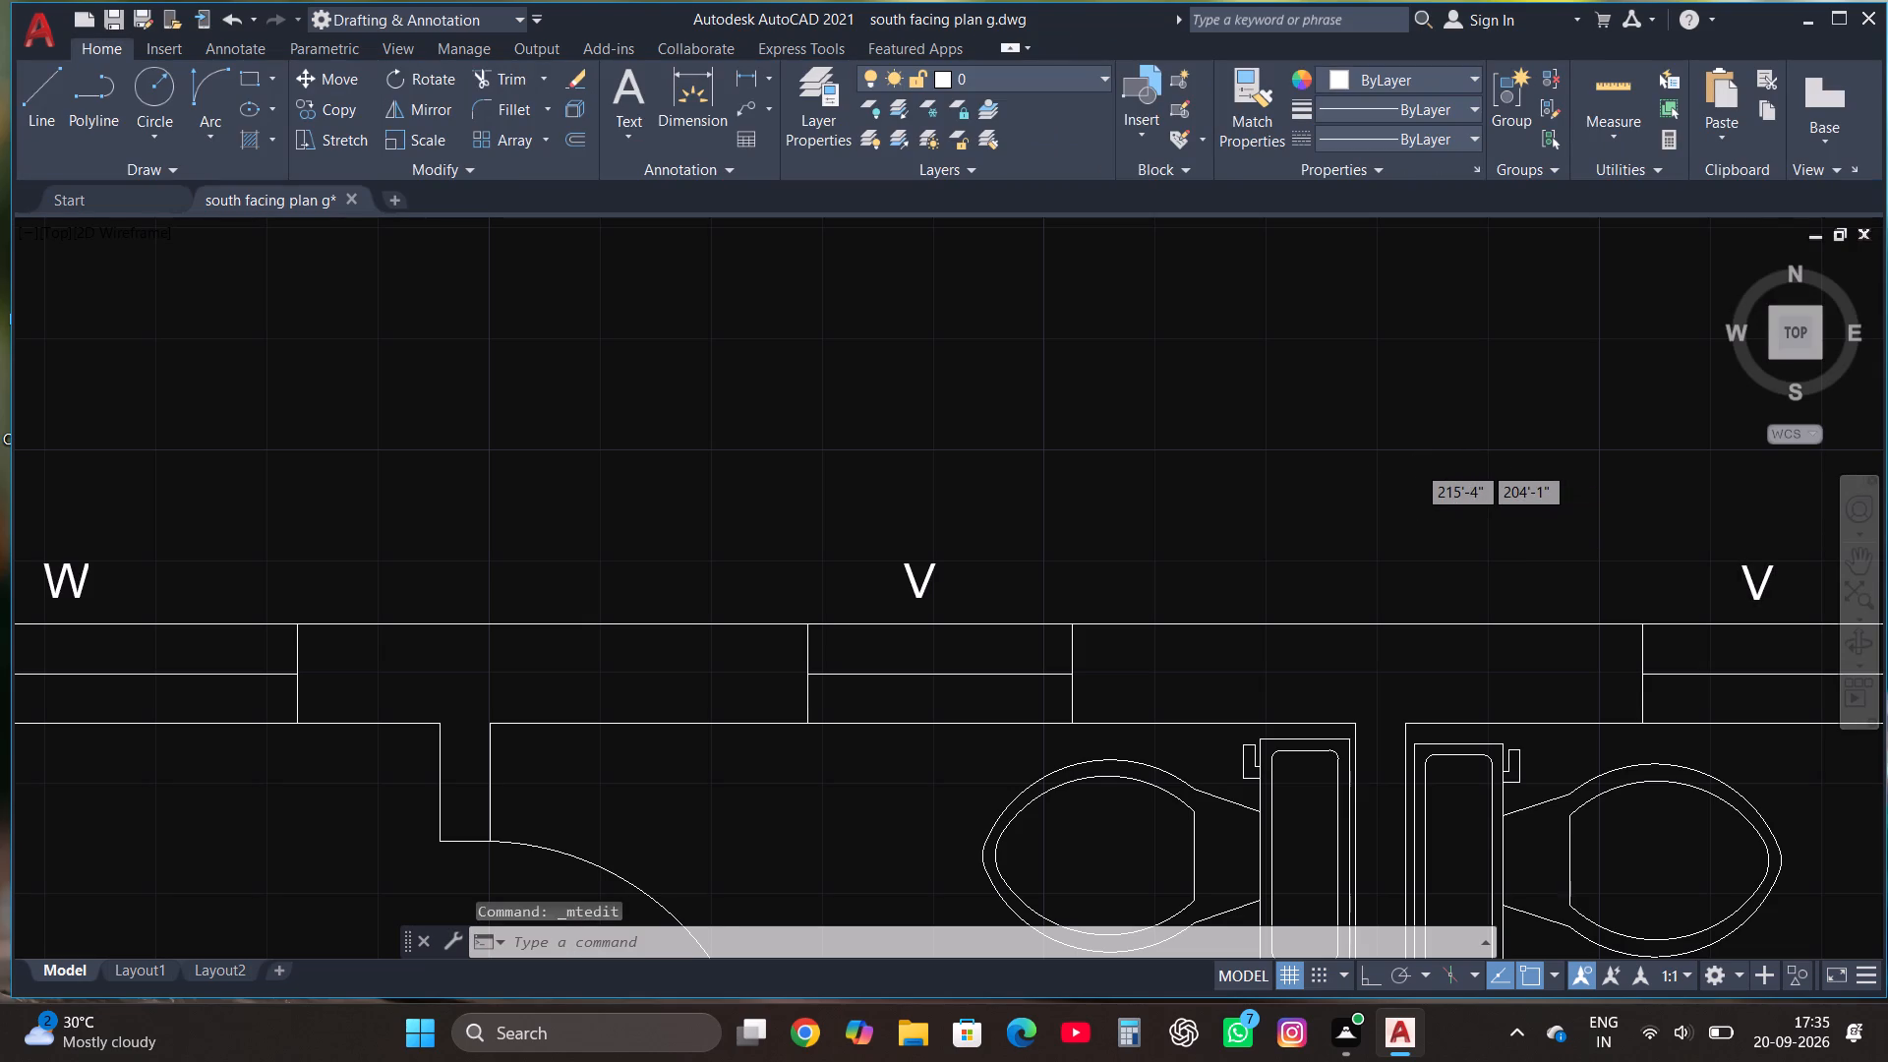
{"action": "scroll", "coordinate": [1416, 464], "scroll_direction": "down", "scroll_amount": 5}
{"action": "scroll", "coordinate": [1587, 545], "scroll_direction": "up", "scroll_amount": 2}
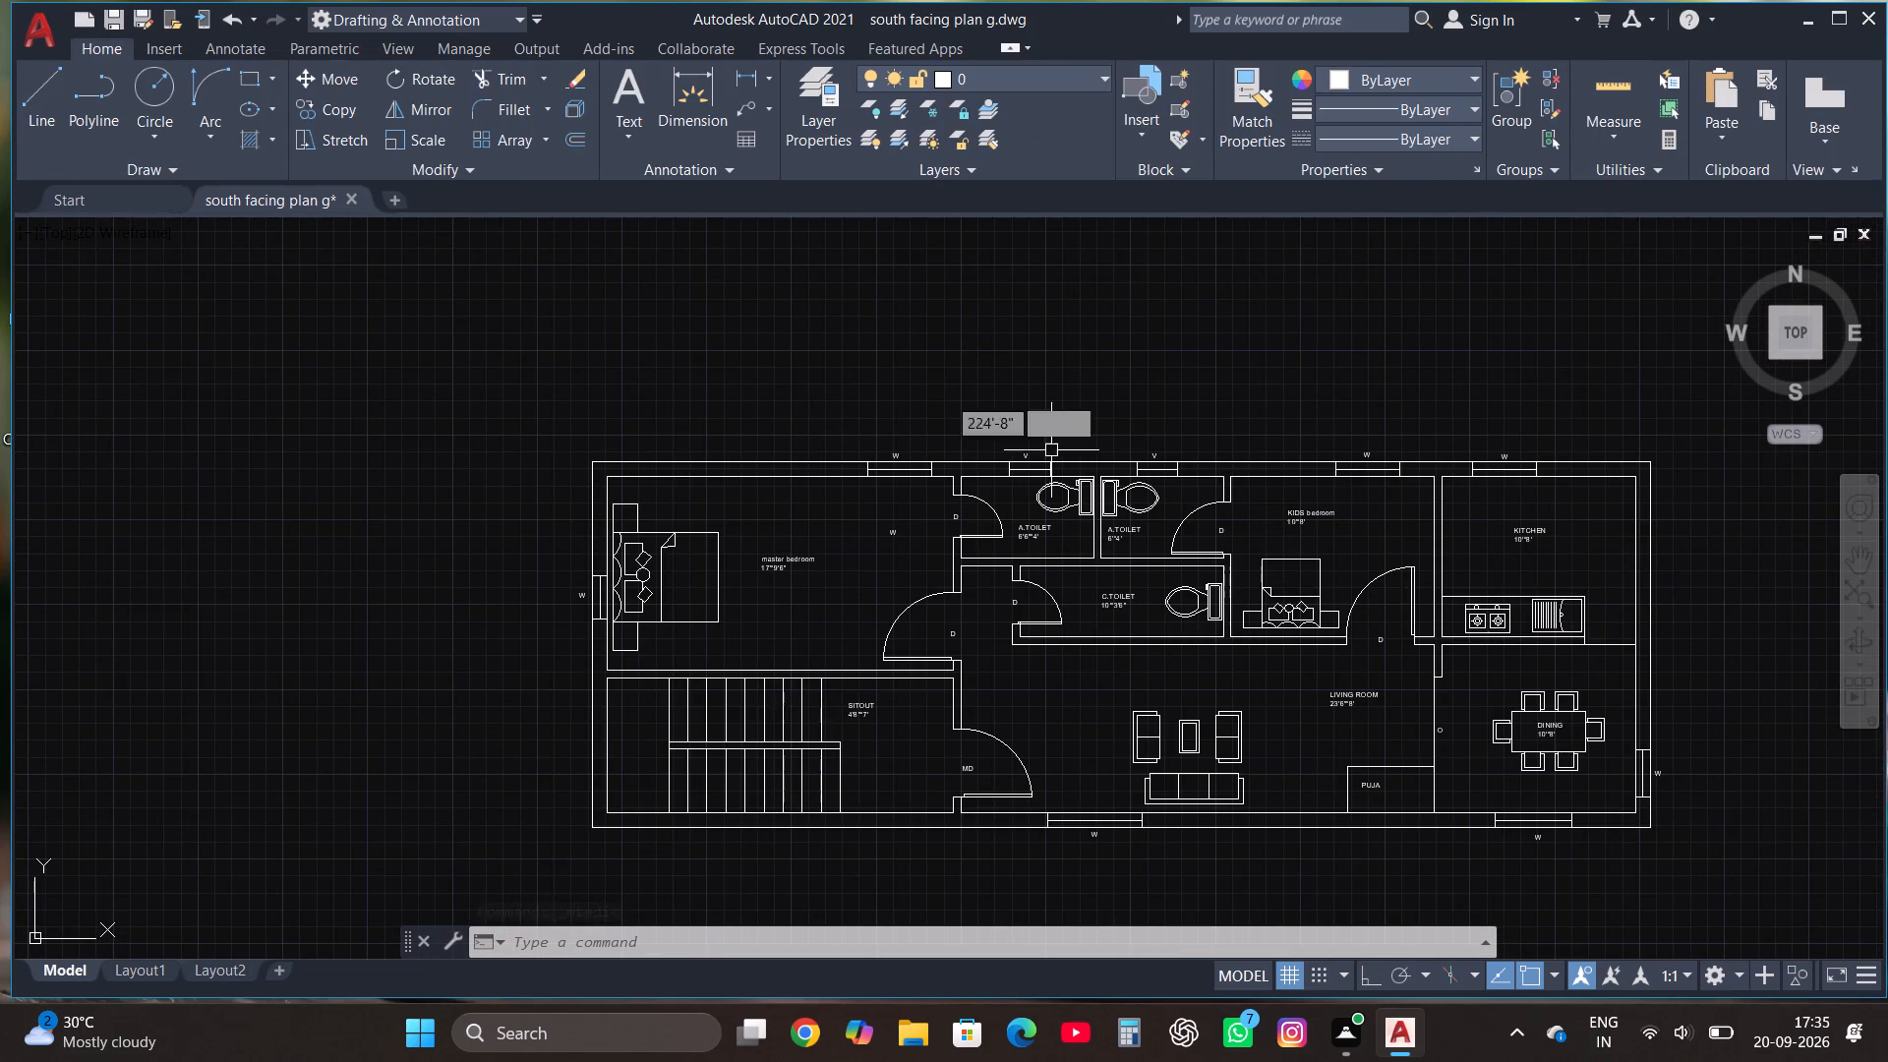
{"action": "left_click", "coordinate": [707, 90]}
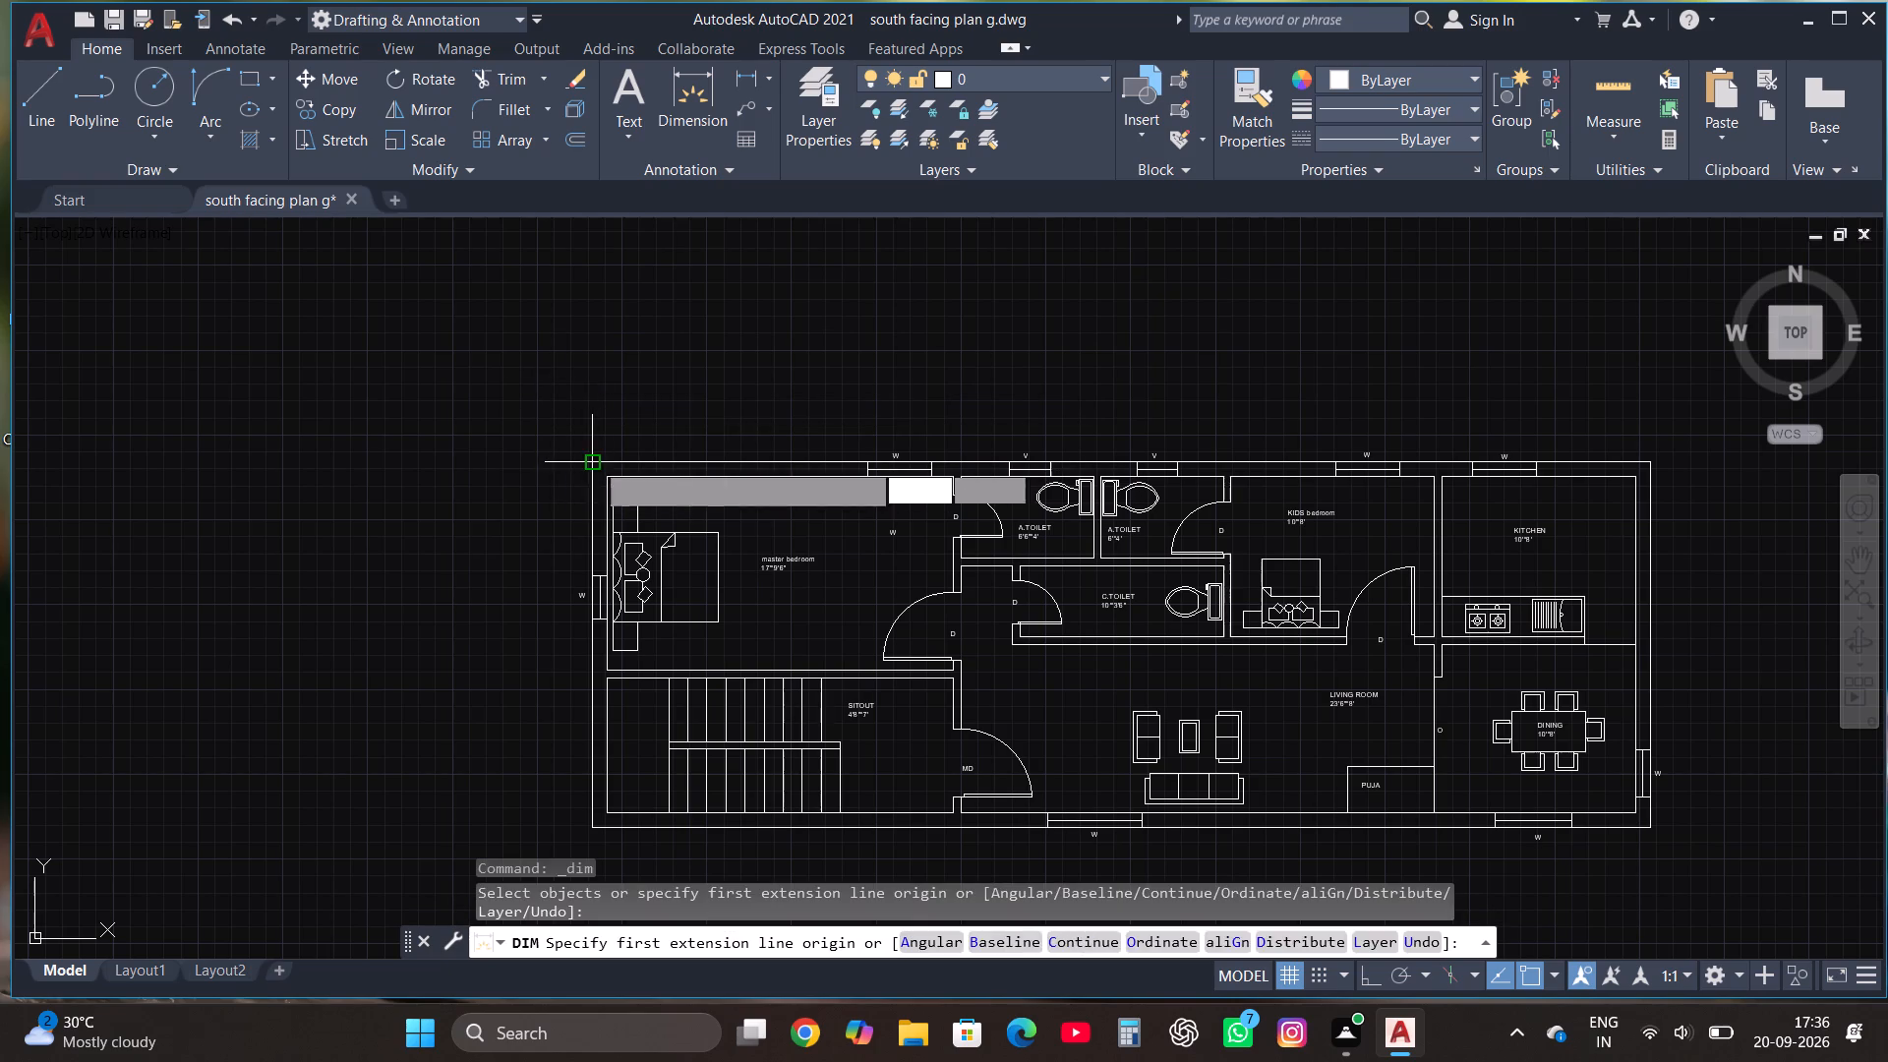
{"action": "left_click", "coordinate": [595, 462]}
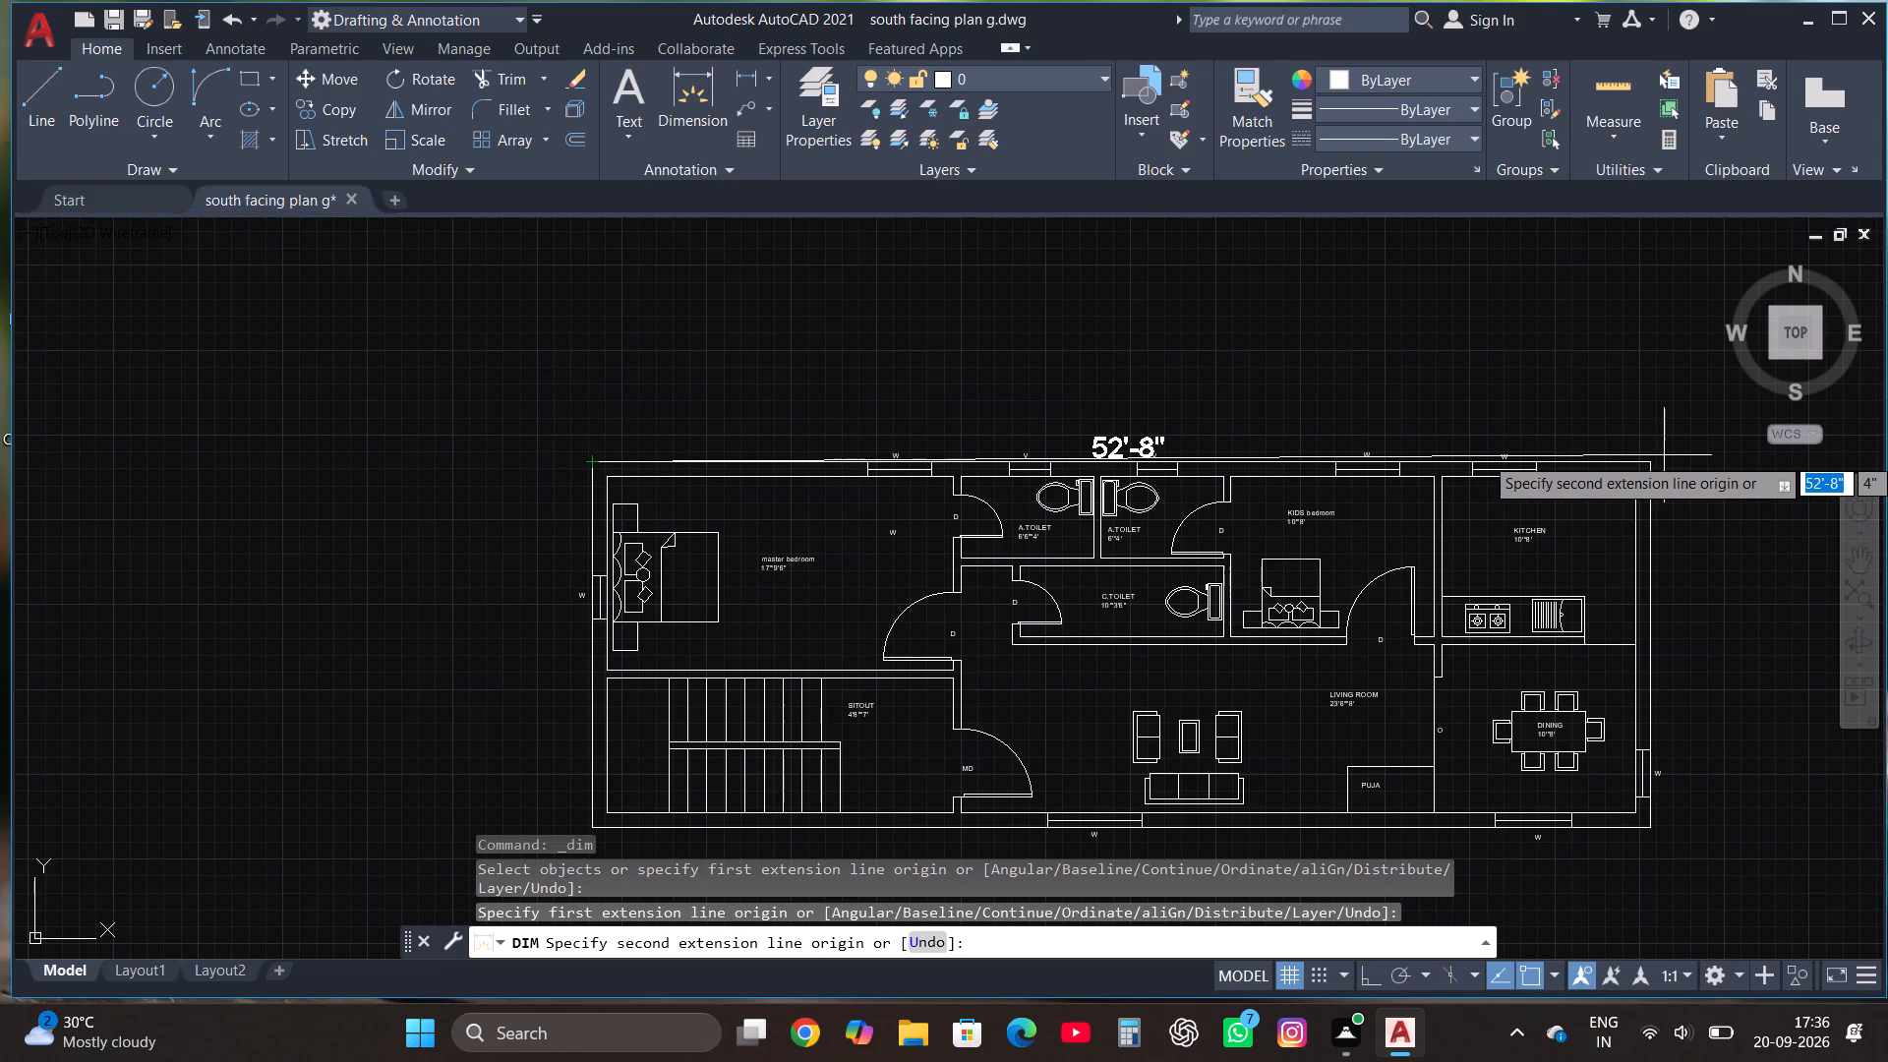
{"action": "left_click", "coordinate": [1651, 468]}
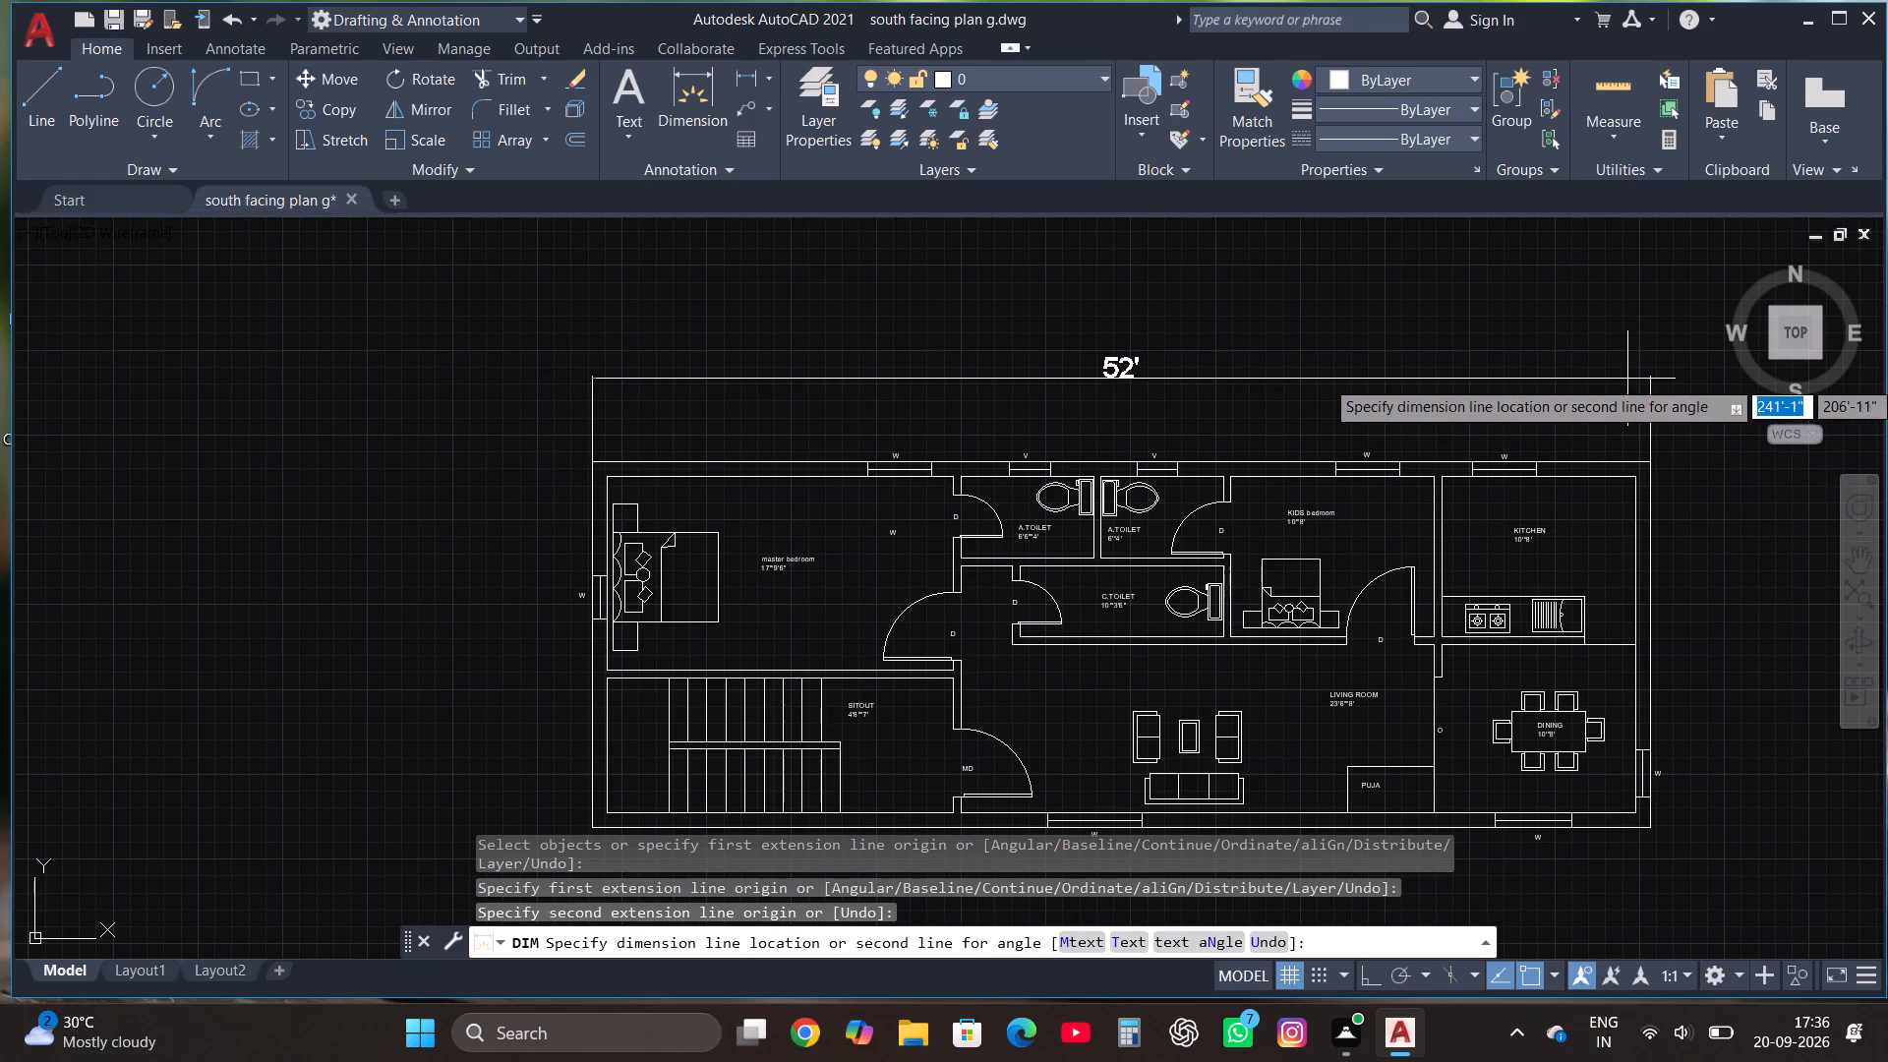
{"action": "left_click", "coordinate": [1627, 379]}
Dimension the plan's overall north-south depth along the west outer wall, placing the dimension line outside the plan.
{"action": "left_click", "coordinate": [698, 92]}
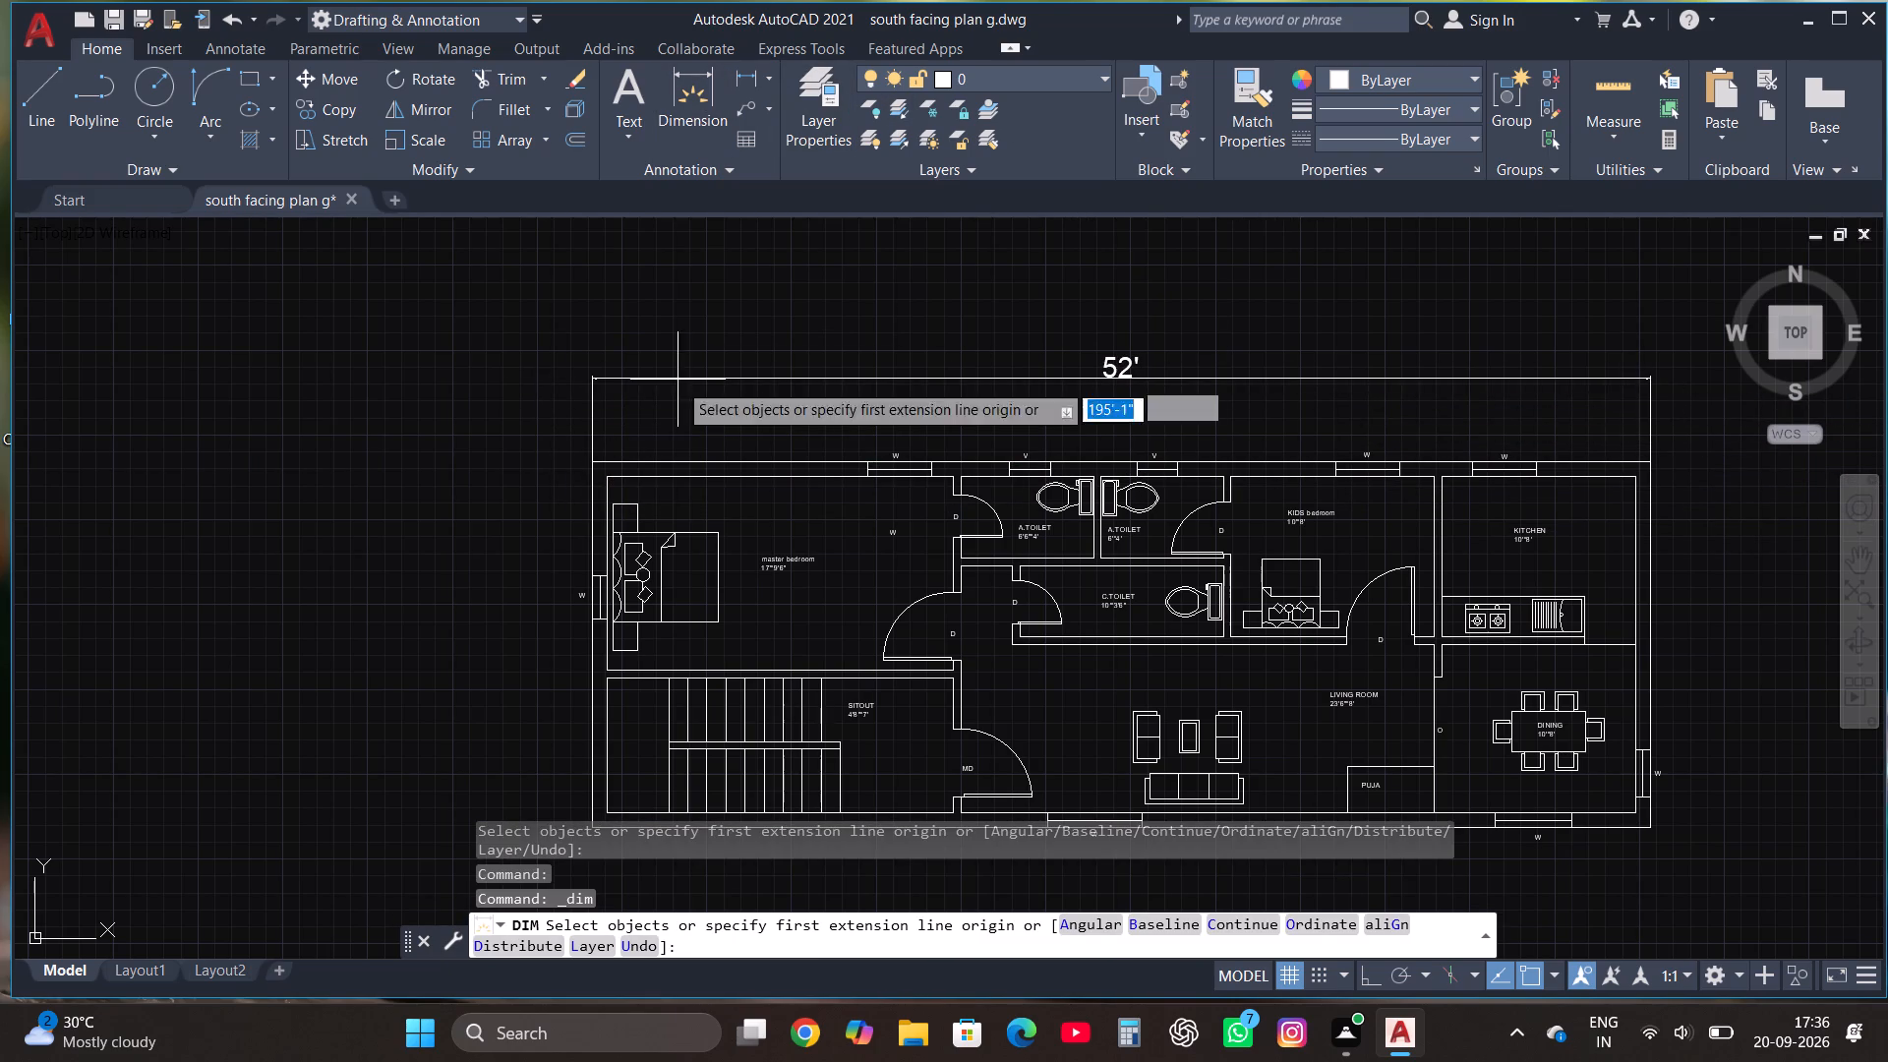
{"action": "scroll", "coordinate": [661, 651], "scroll_direction": "down", "scroll_amount": 2}
{"action": "scroll", "coordinate": [645, 684], "scroll_direction": "up", "scroll_amount": 3}
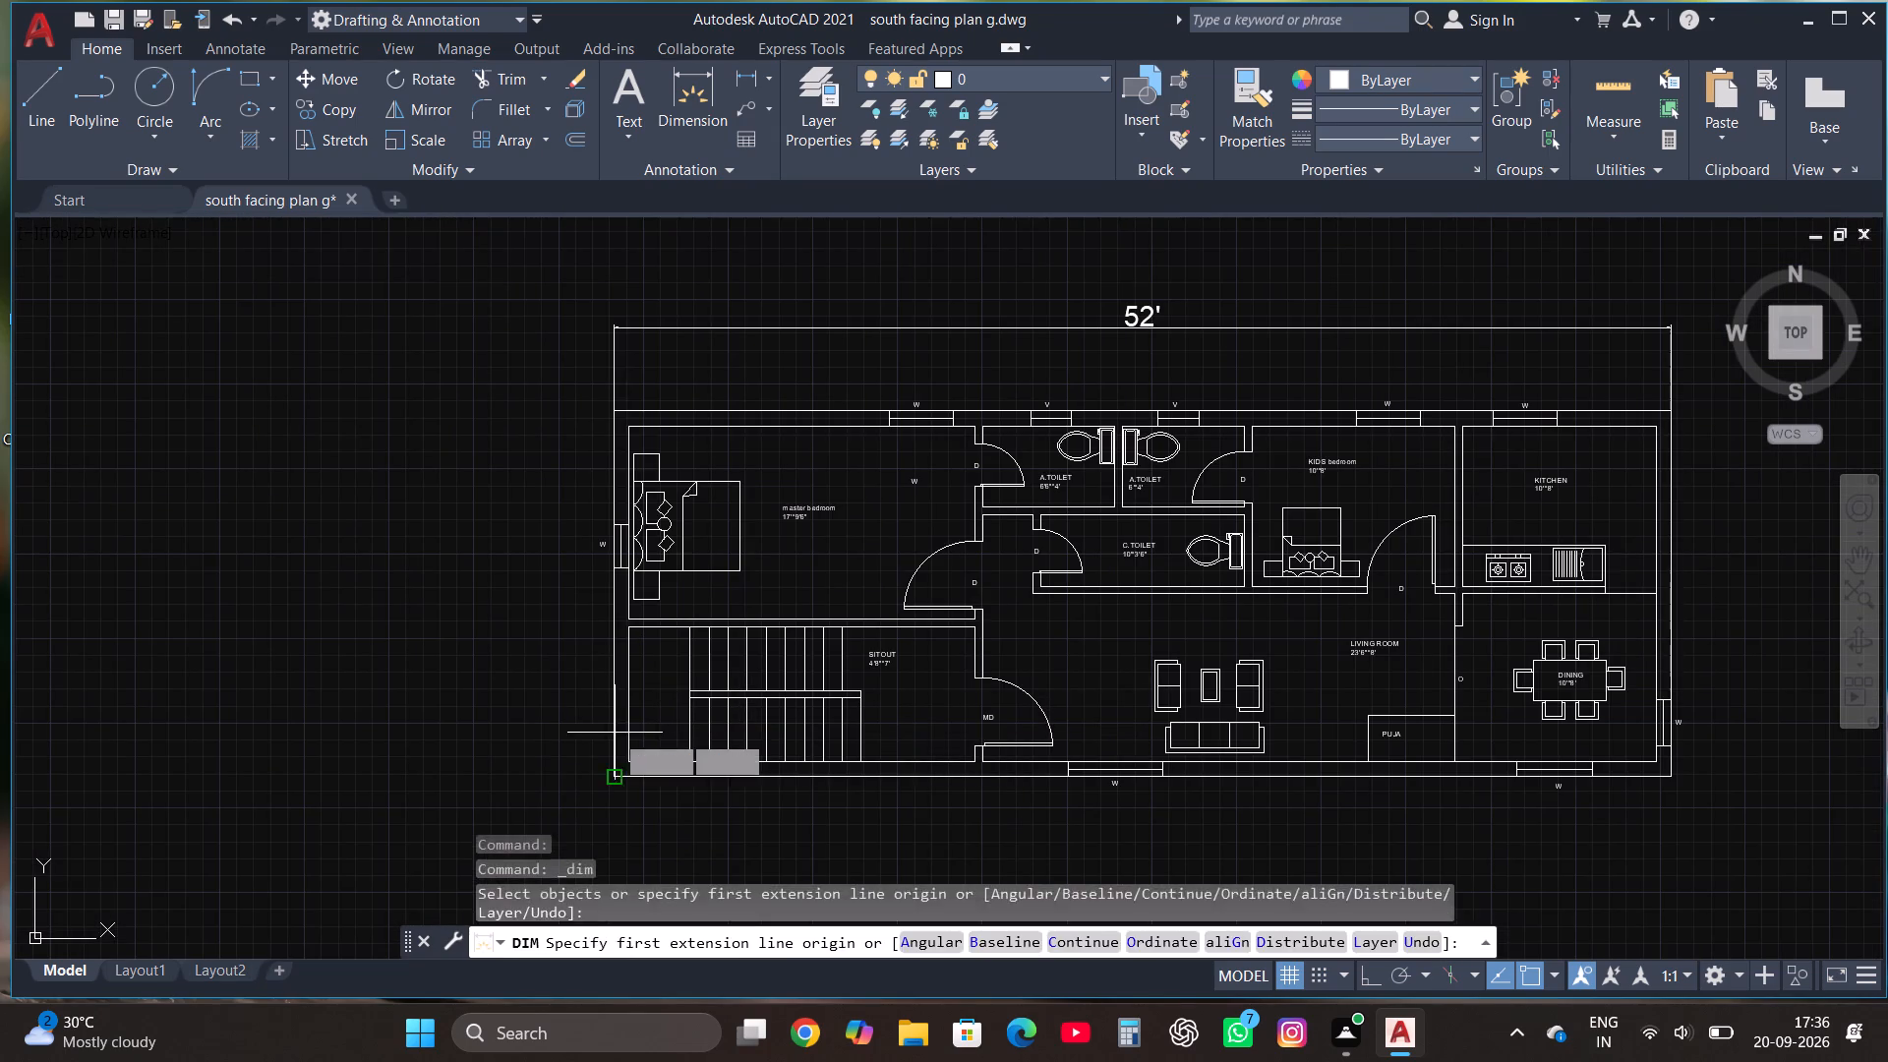
{"action": "left_click", "coordinate": [611, 675]}
{"action": "left_click", "coordinate": [557, 658]}
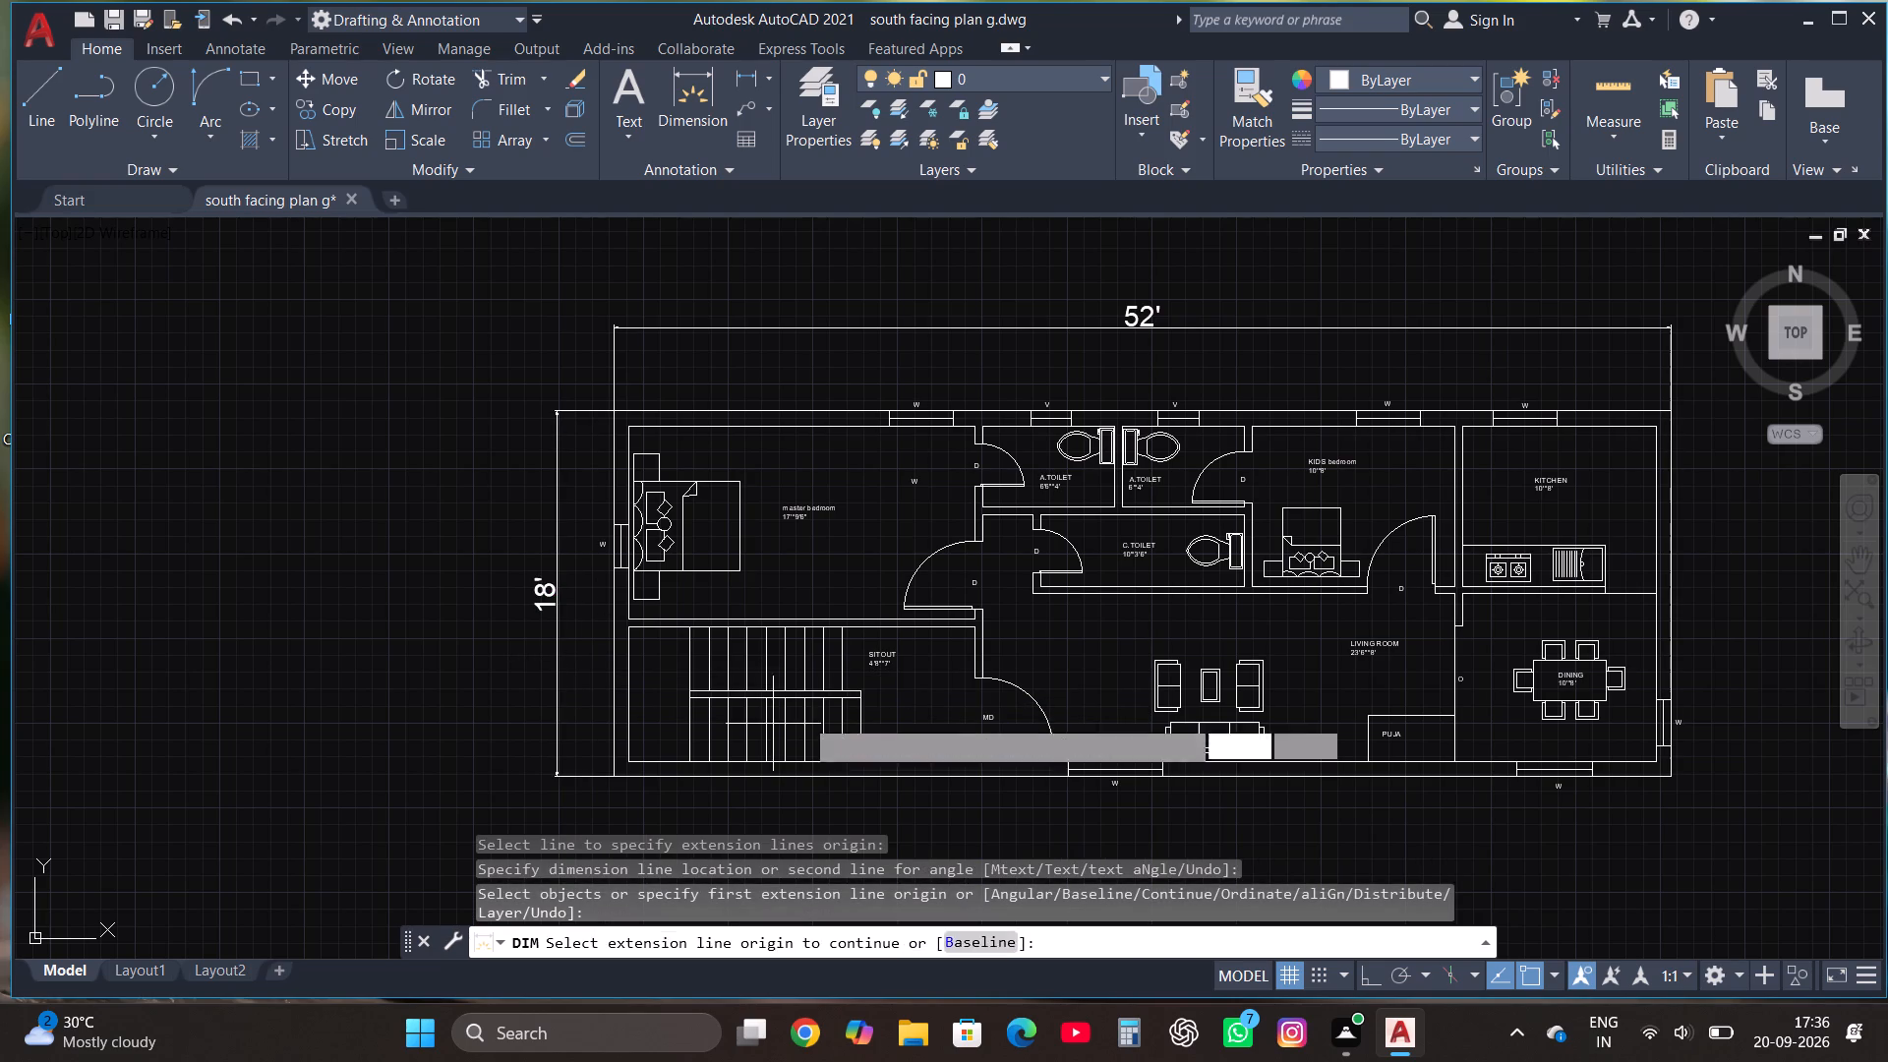
{"action": "key", "text": "Escape"}
Create a layer named WALL and set its colour to blue, index 160.
{"action": "left_click", "coordinate": [816, 83]}
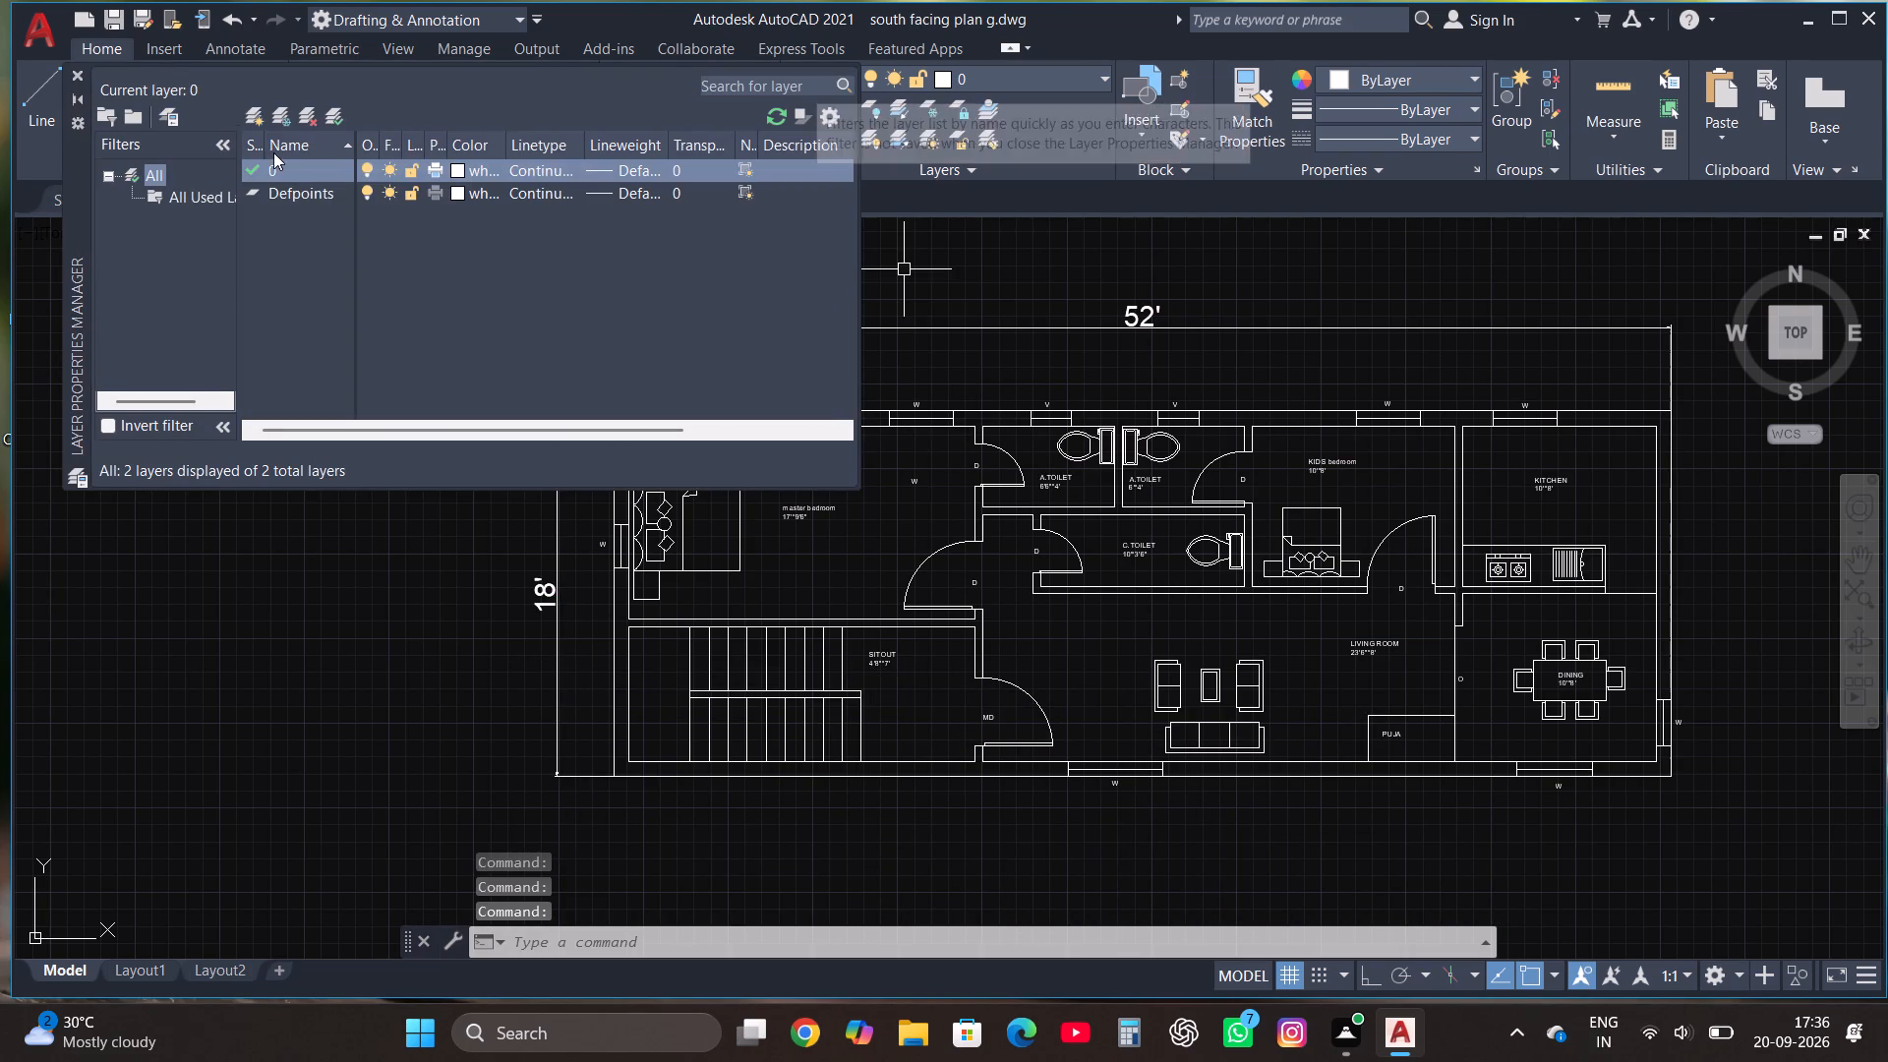
{"action": "left_click", "coordinate": [247, 121]}
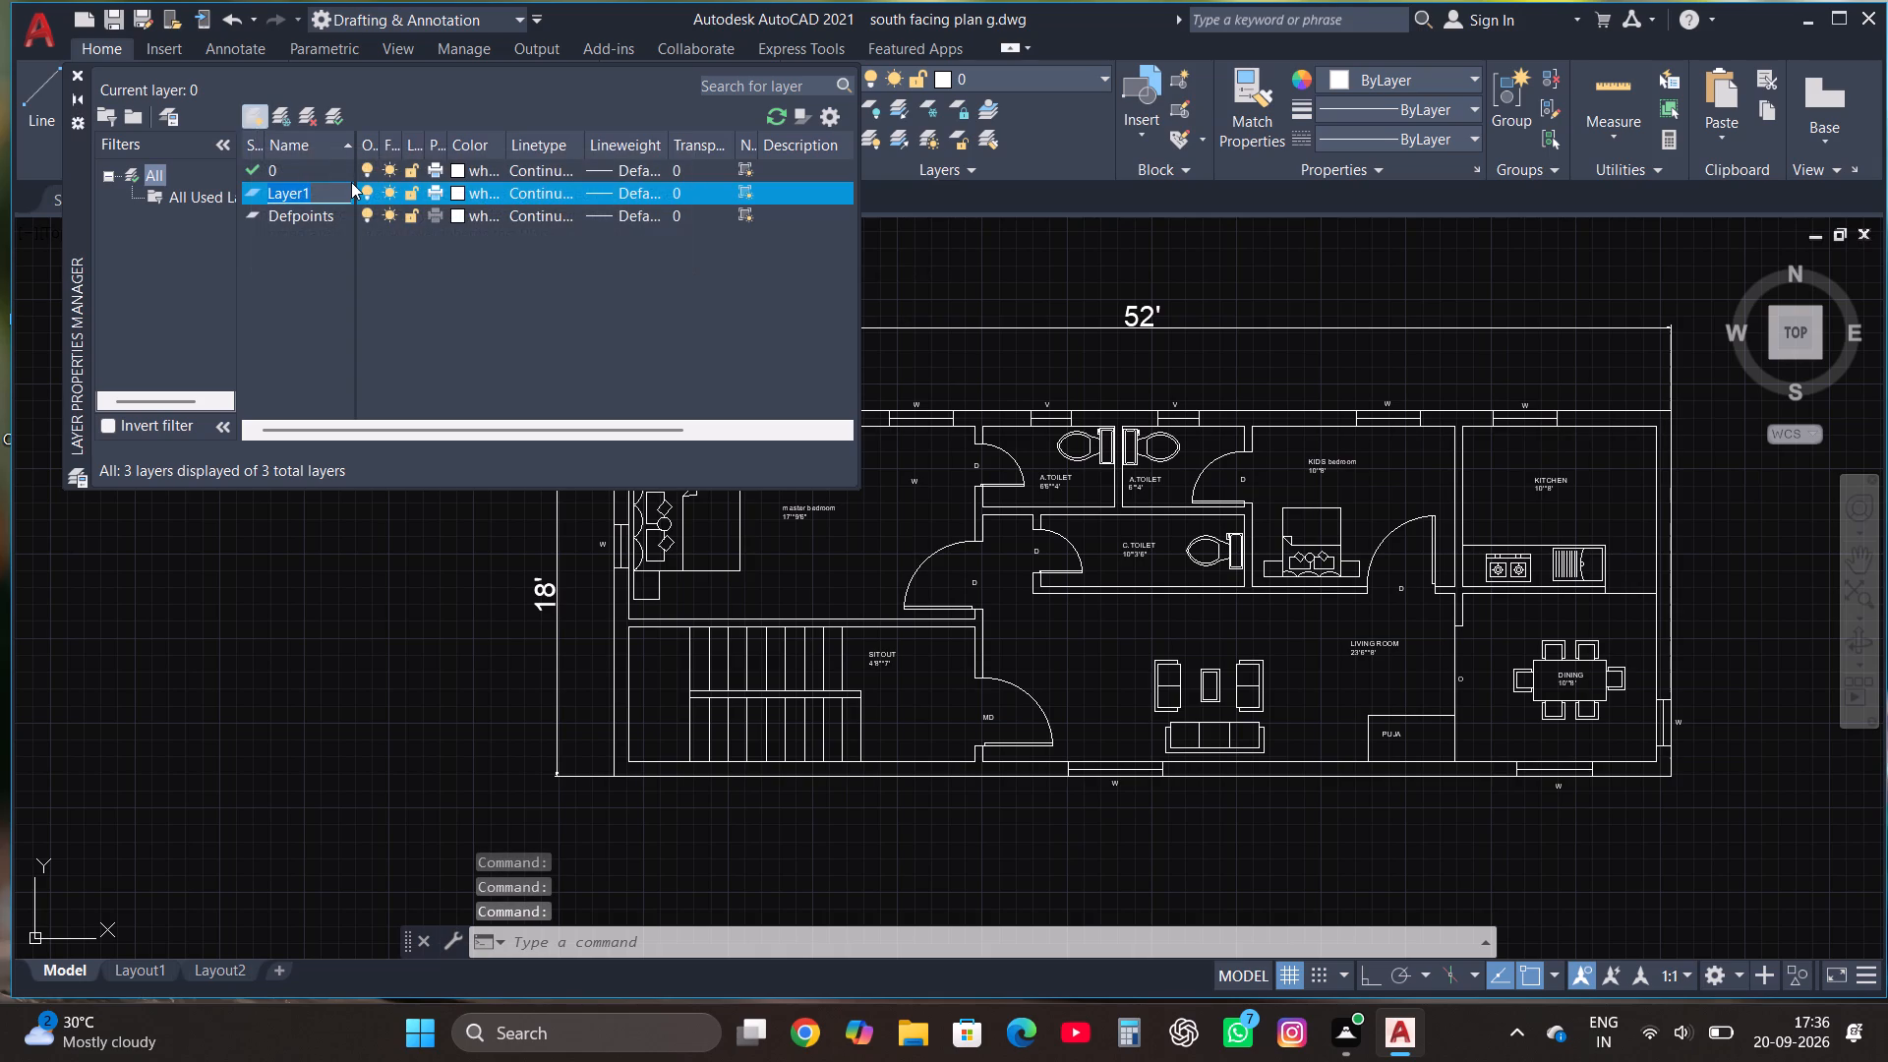
{"action": "type", "text": "WALL"}
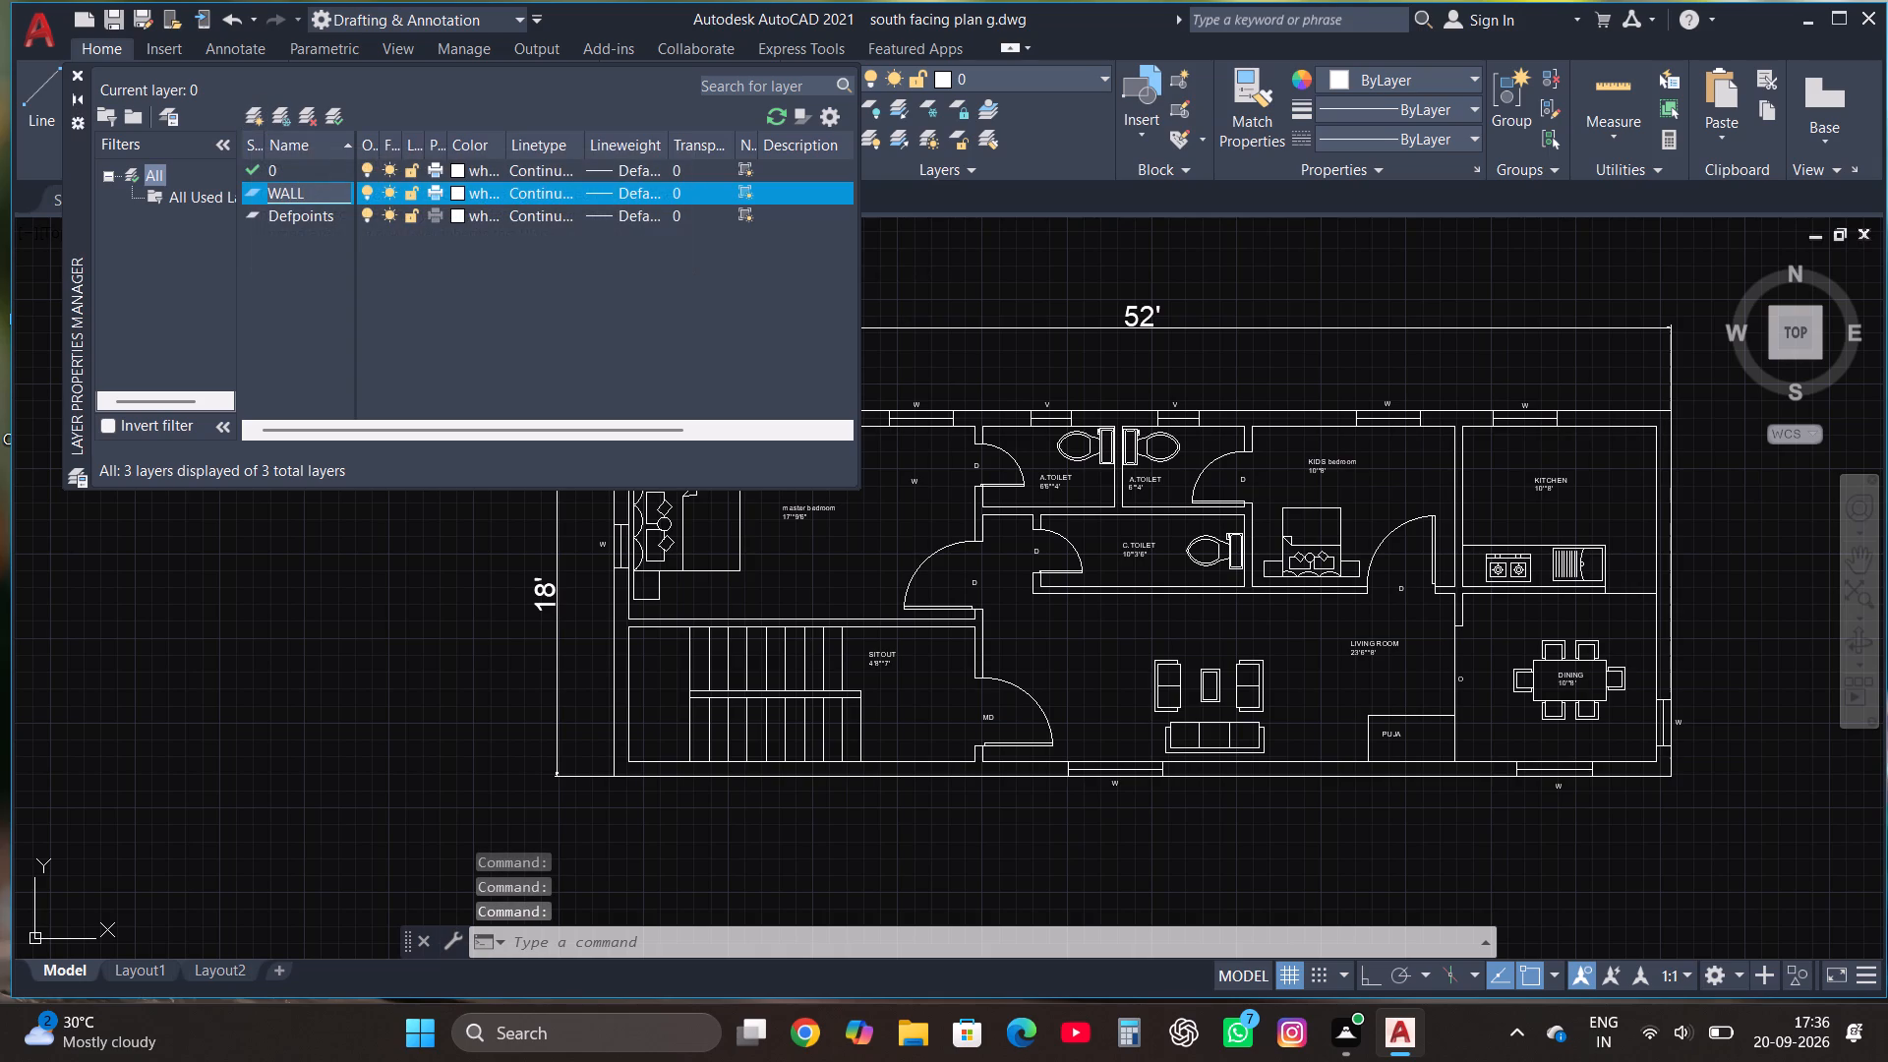
{"action": "double_click", "coordinate": [454, 195]}
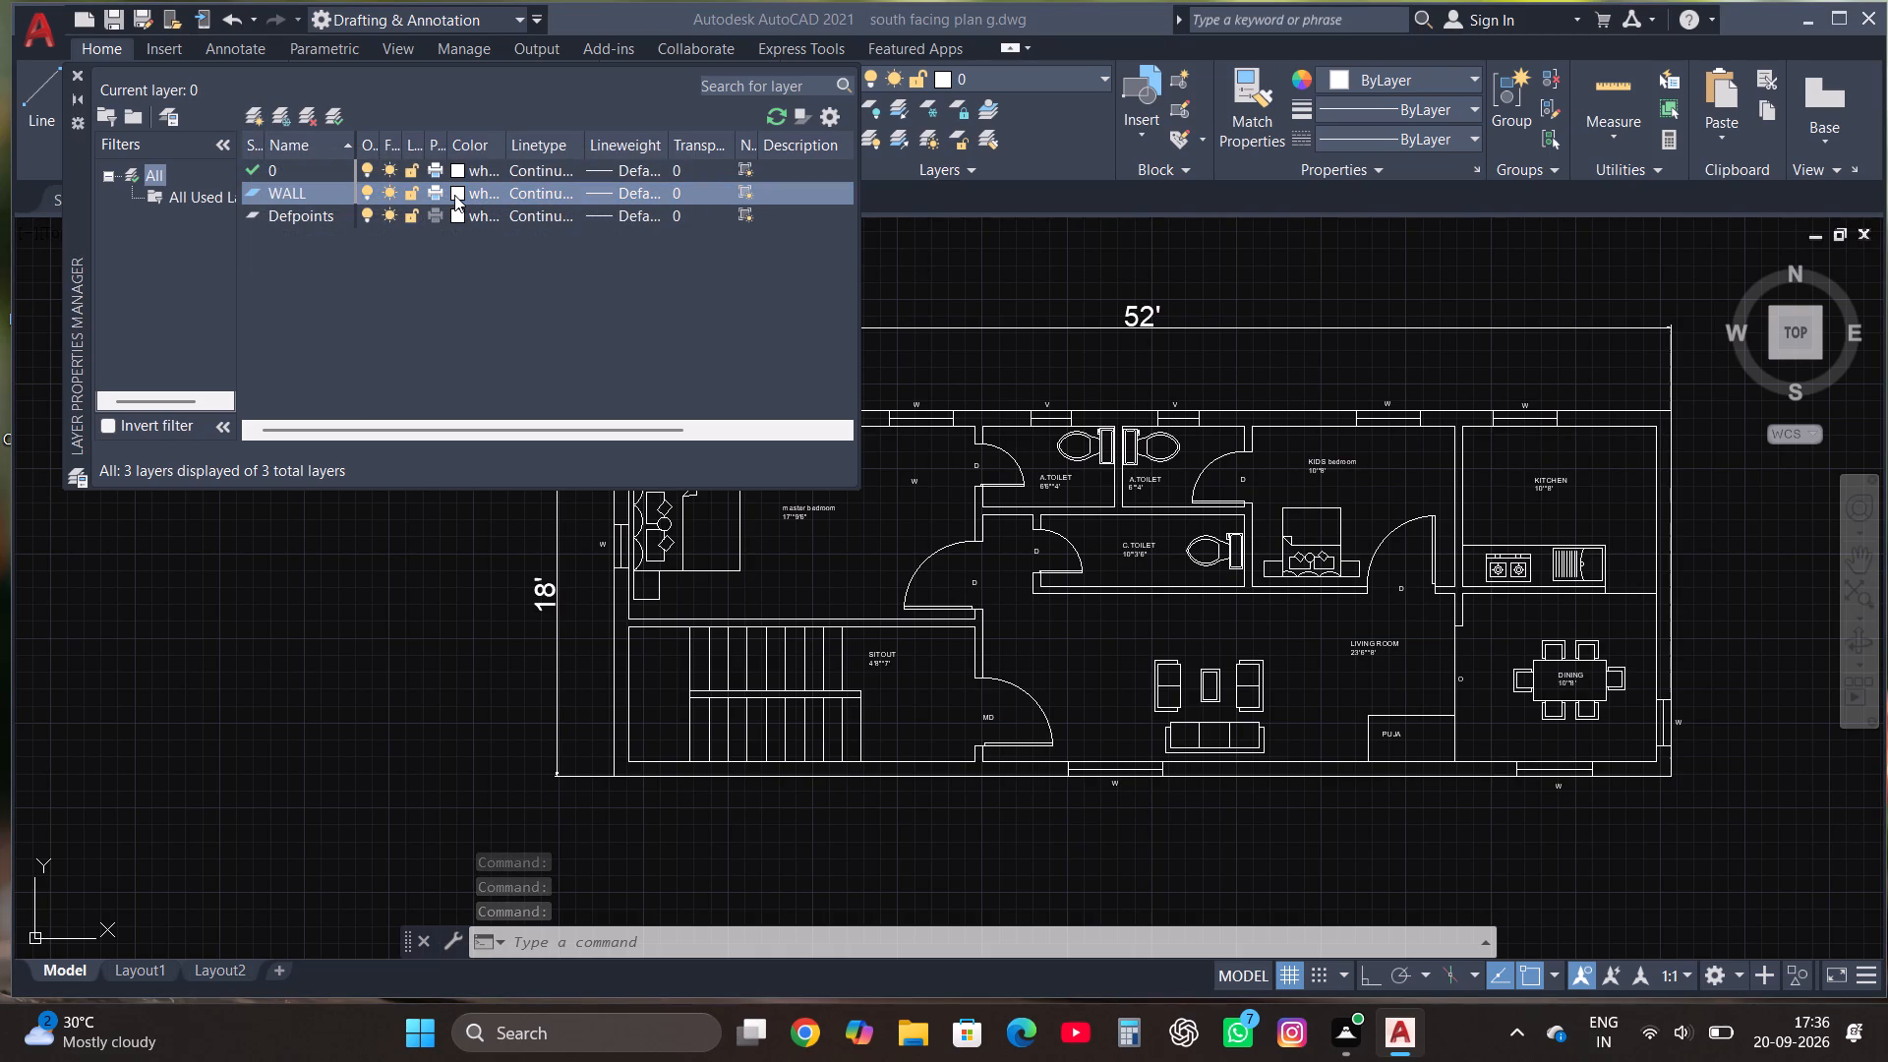
{"action": "left_click", "coordinate": [945, 390]}
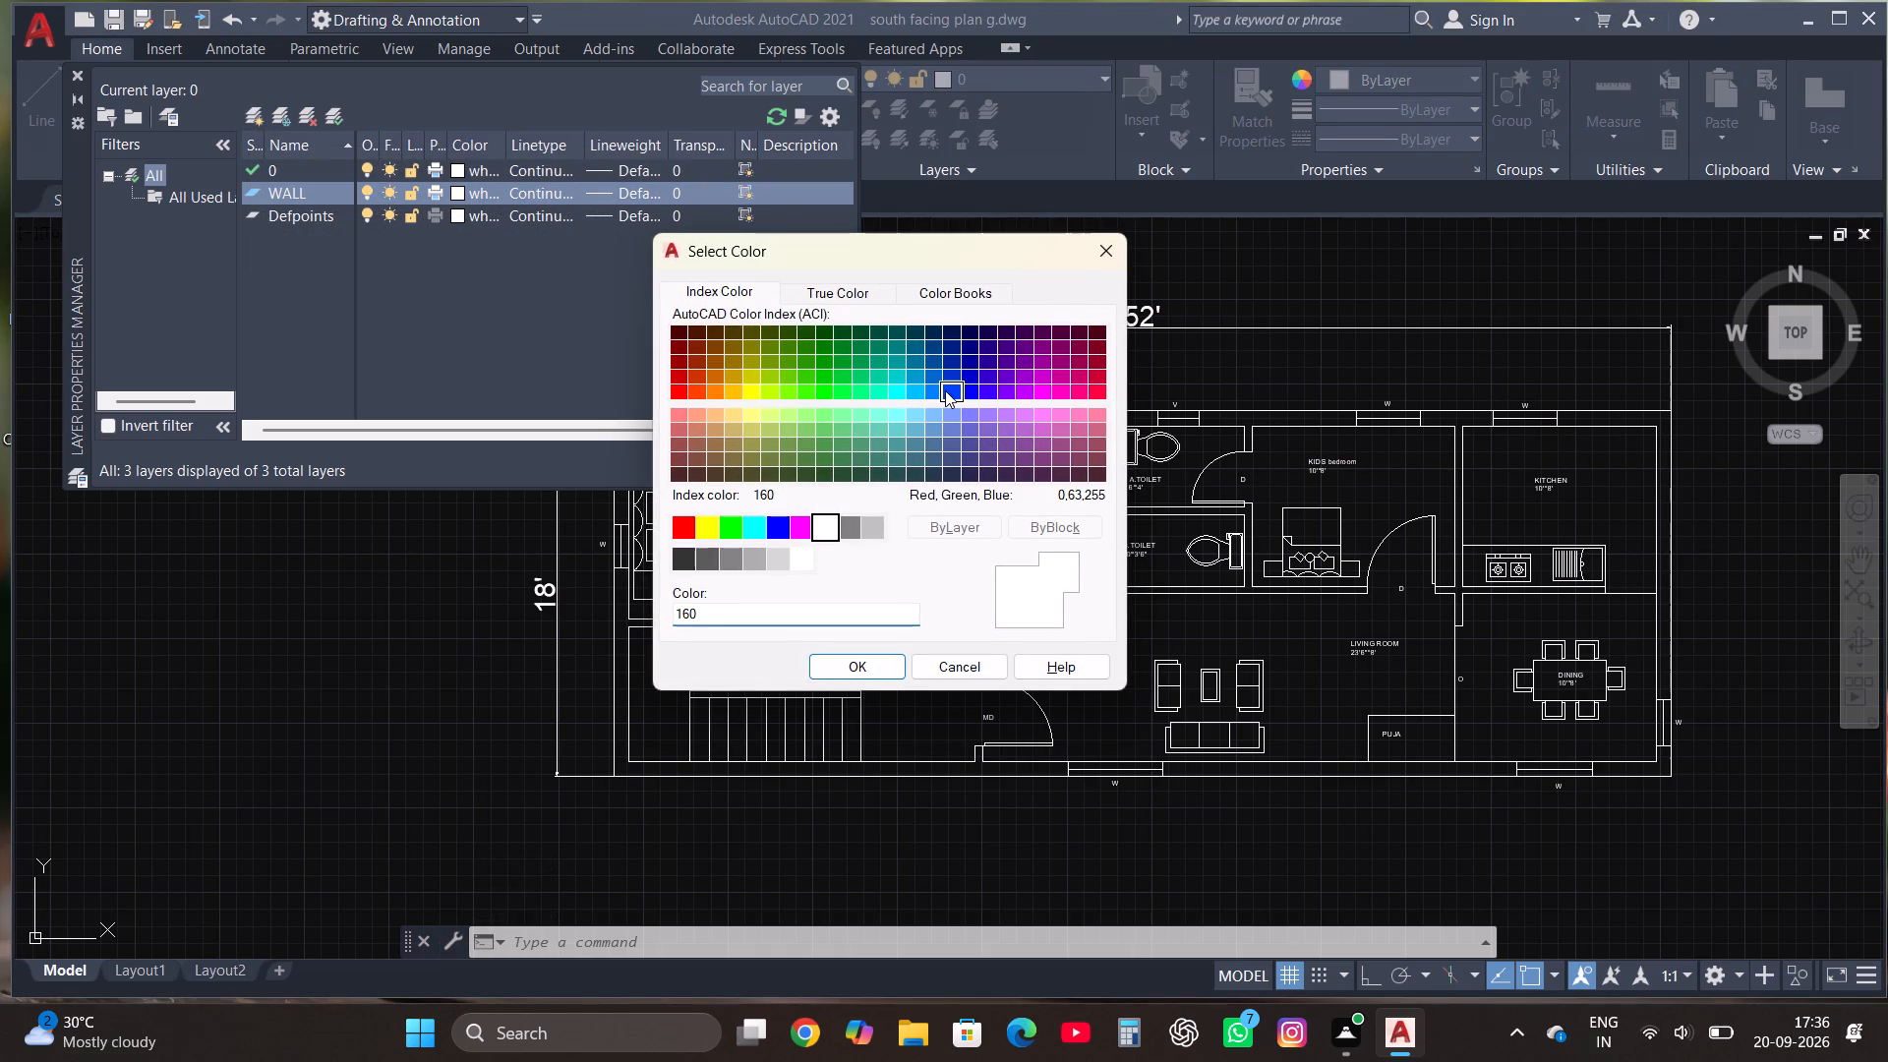
{"action": "left_click", "coordinate": [855, 668]}
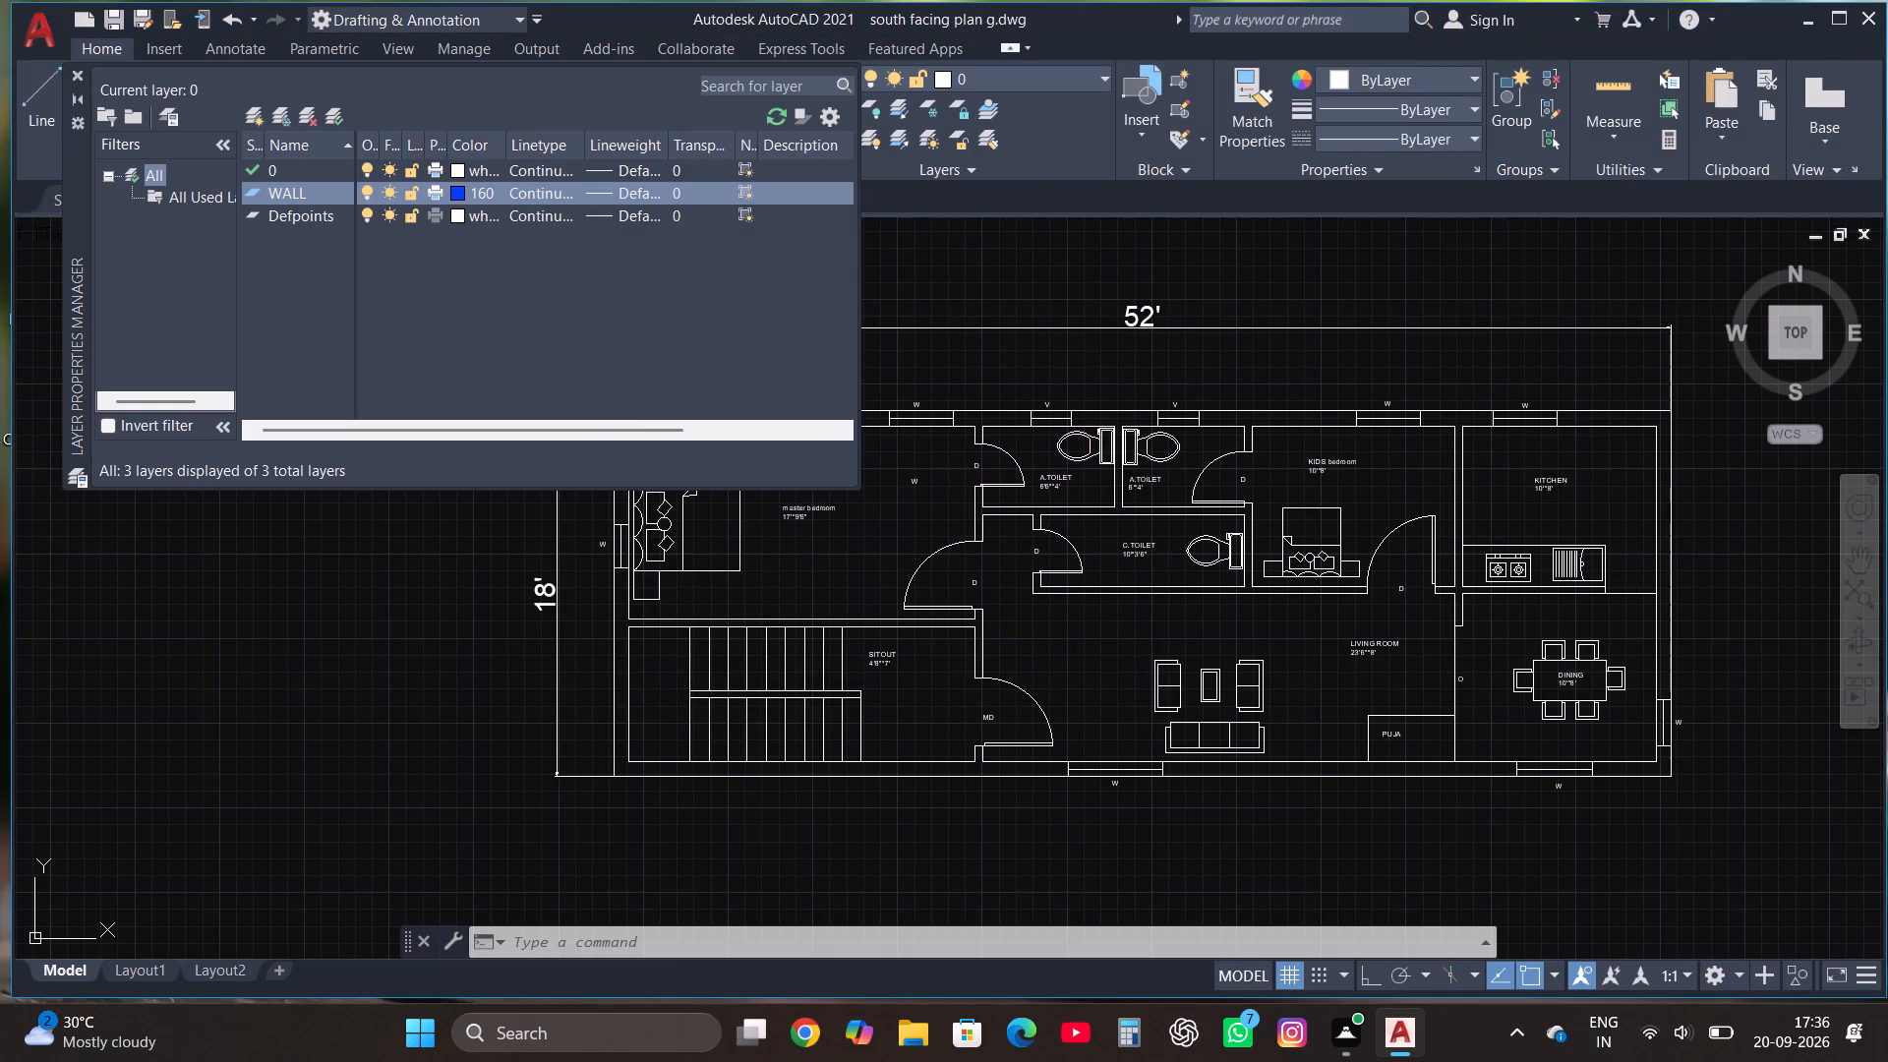
Create a layer named WINDOW and set its colour to cyan, index 130.
{"action": "left_click", "coordinate": [251, 114]}
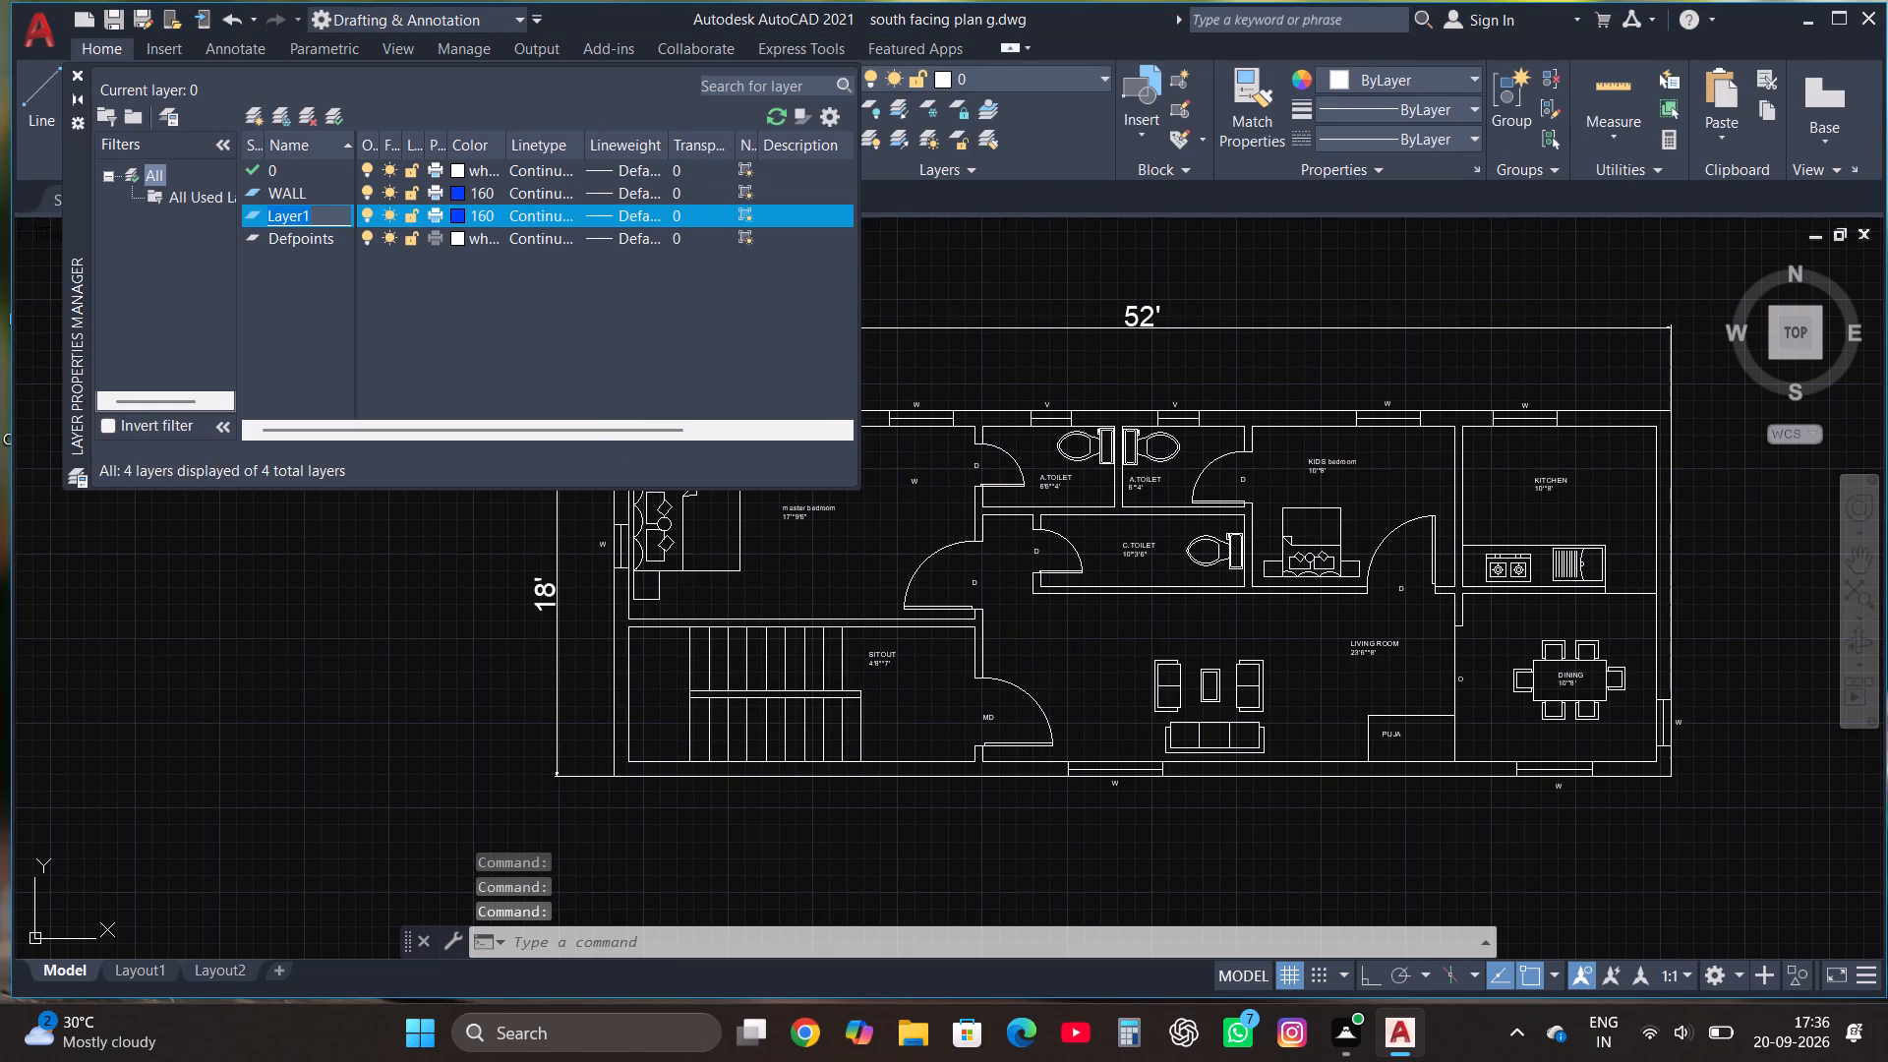
{"action": "type", "text": "WINDOW"}
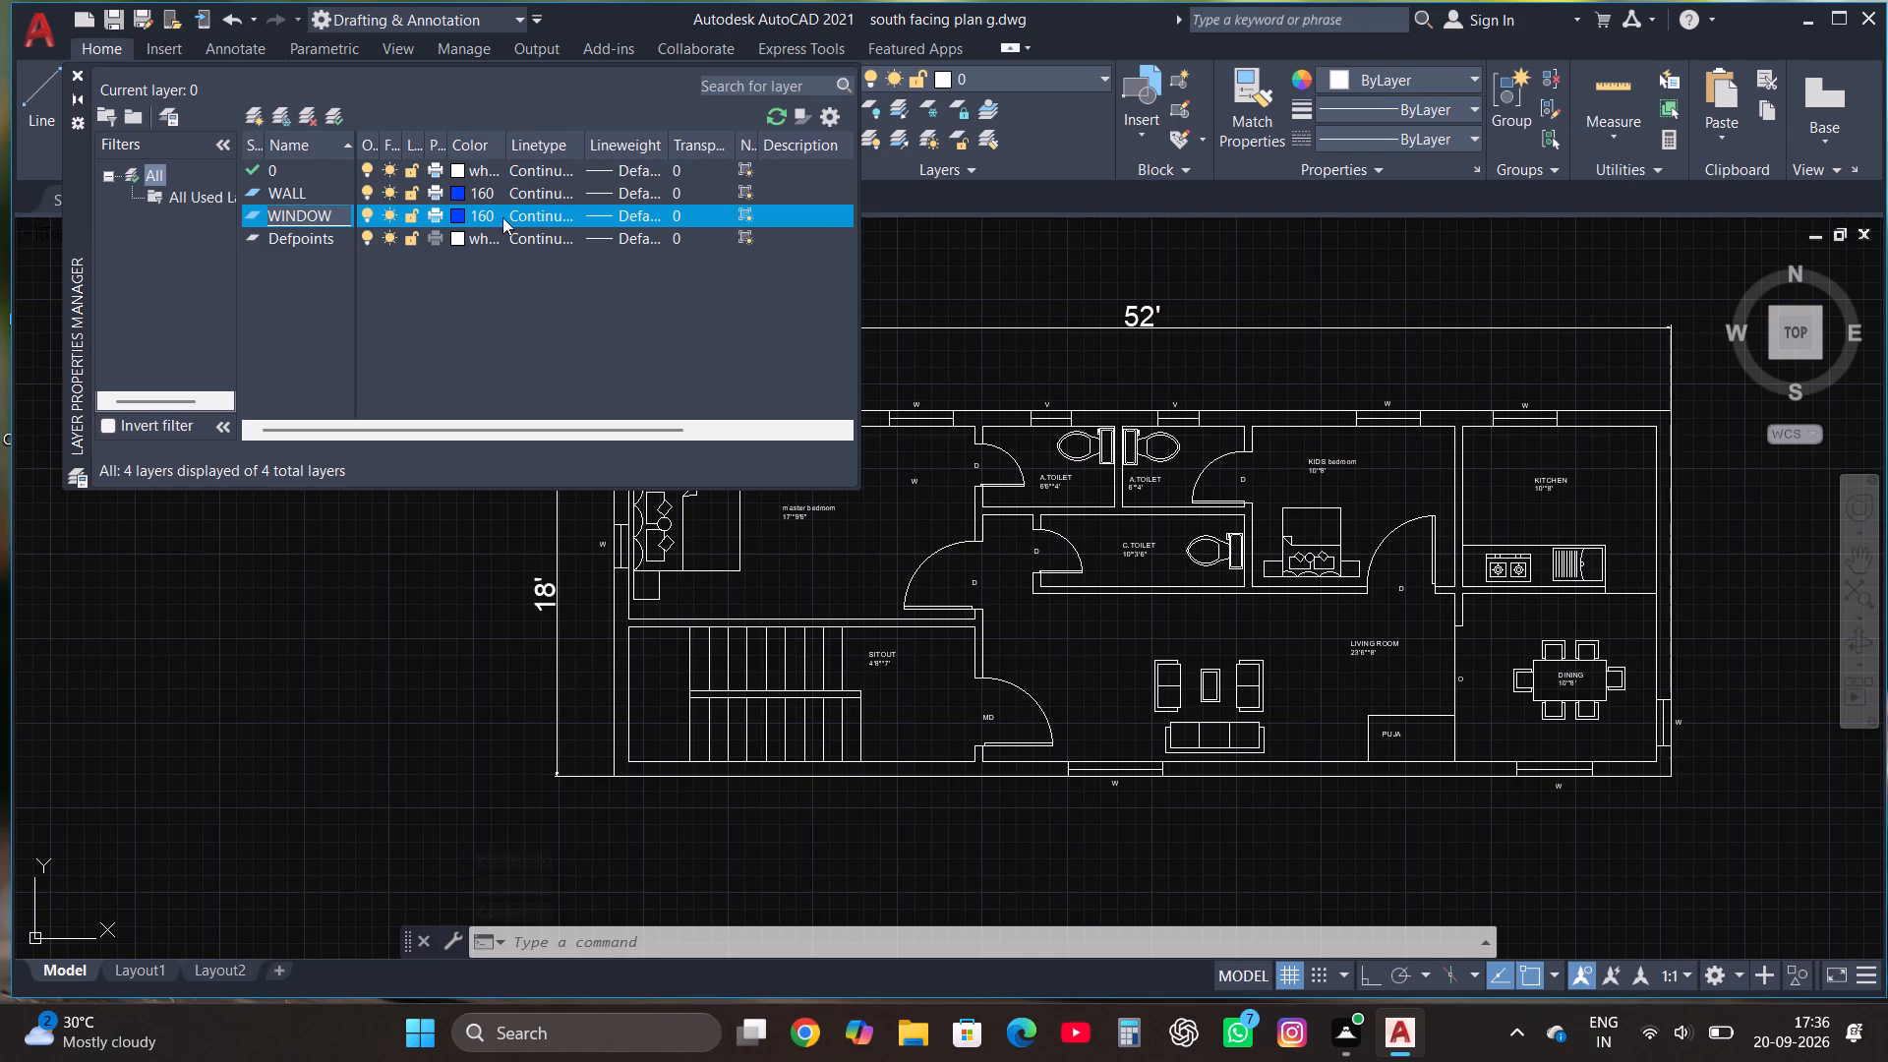
{"action": "left_click", "coordinate": [461, 212]}
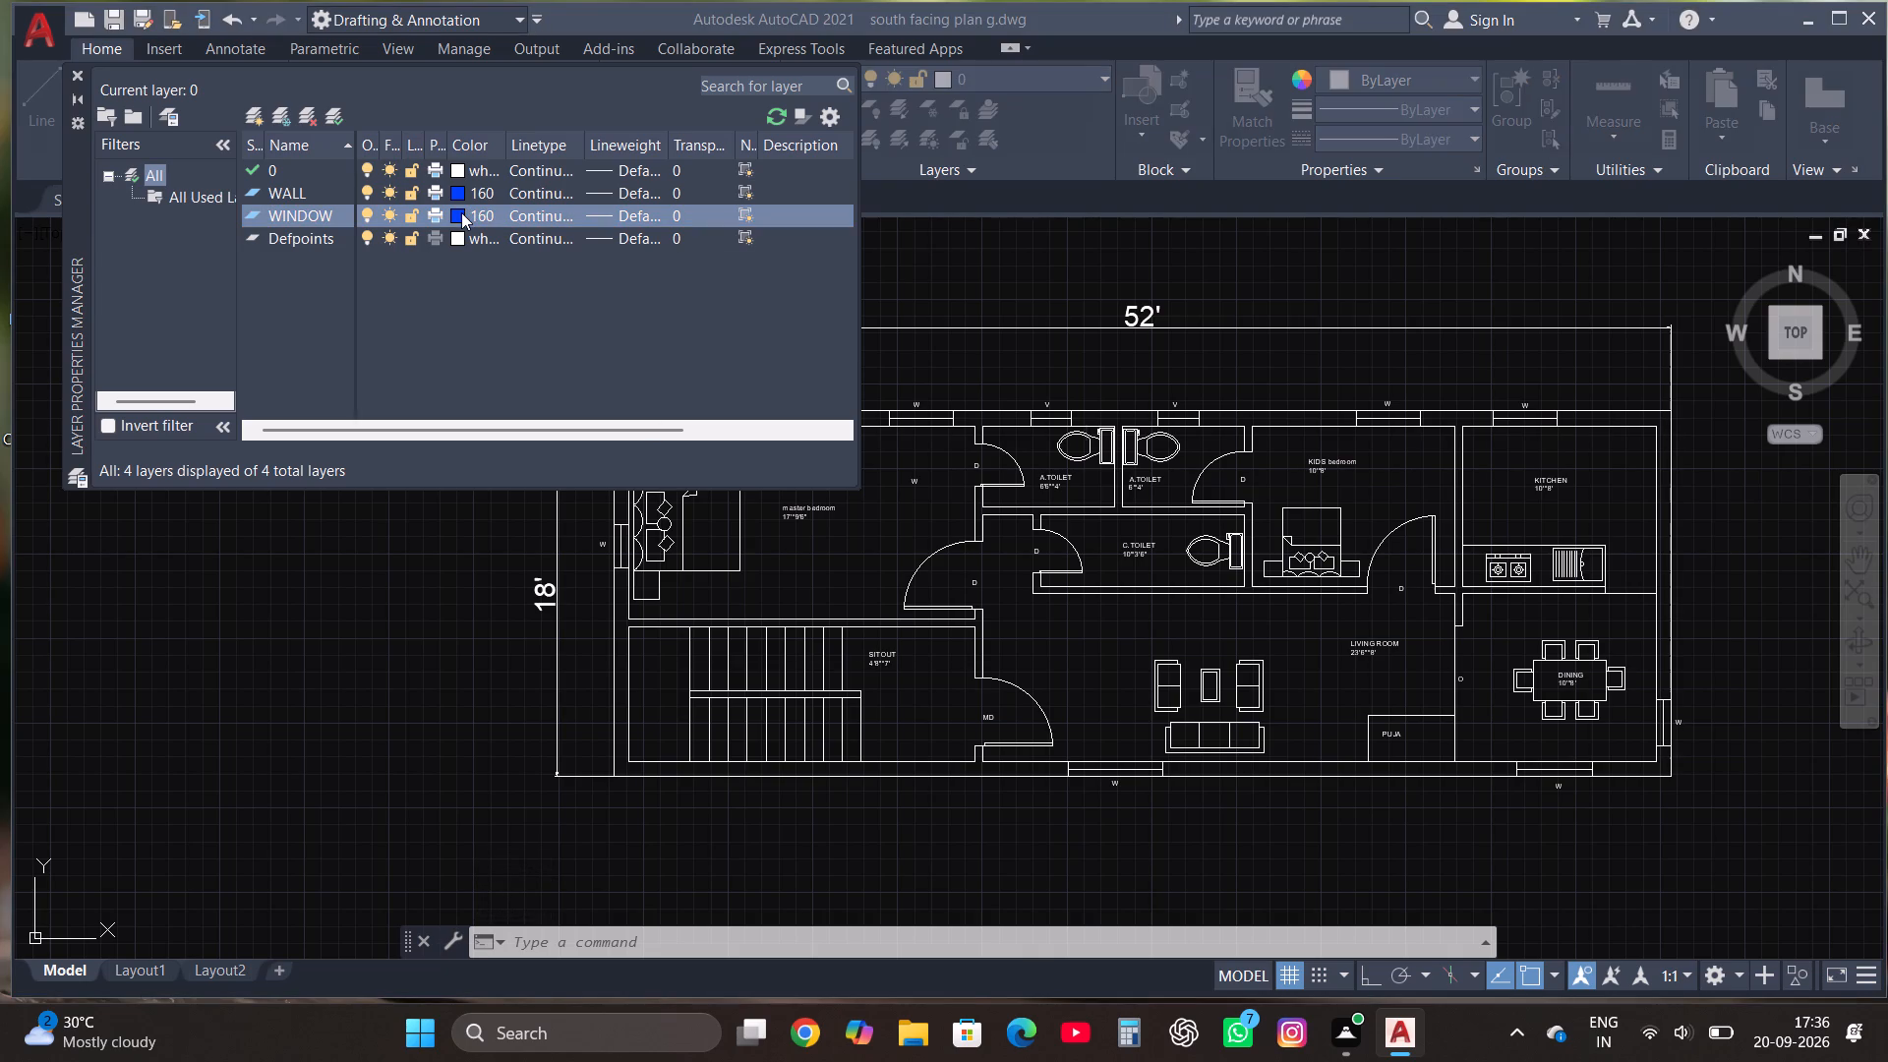
{"action": "left_click", "coordinate": [890, 391]}
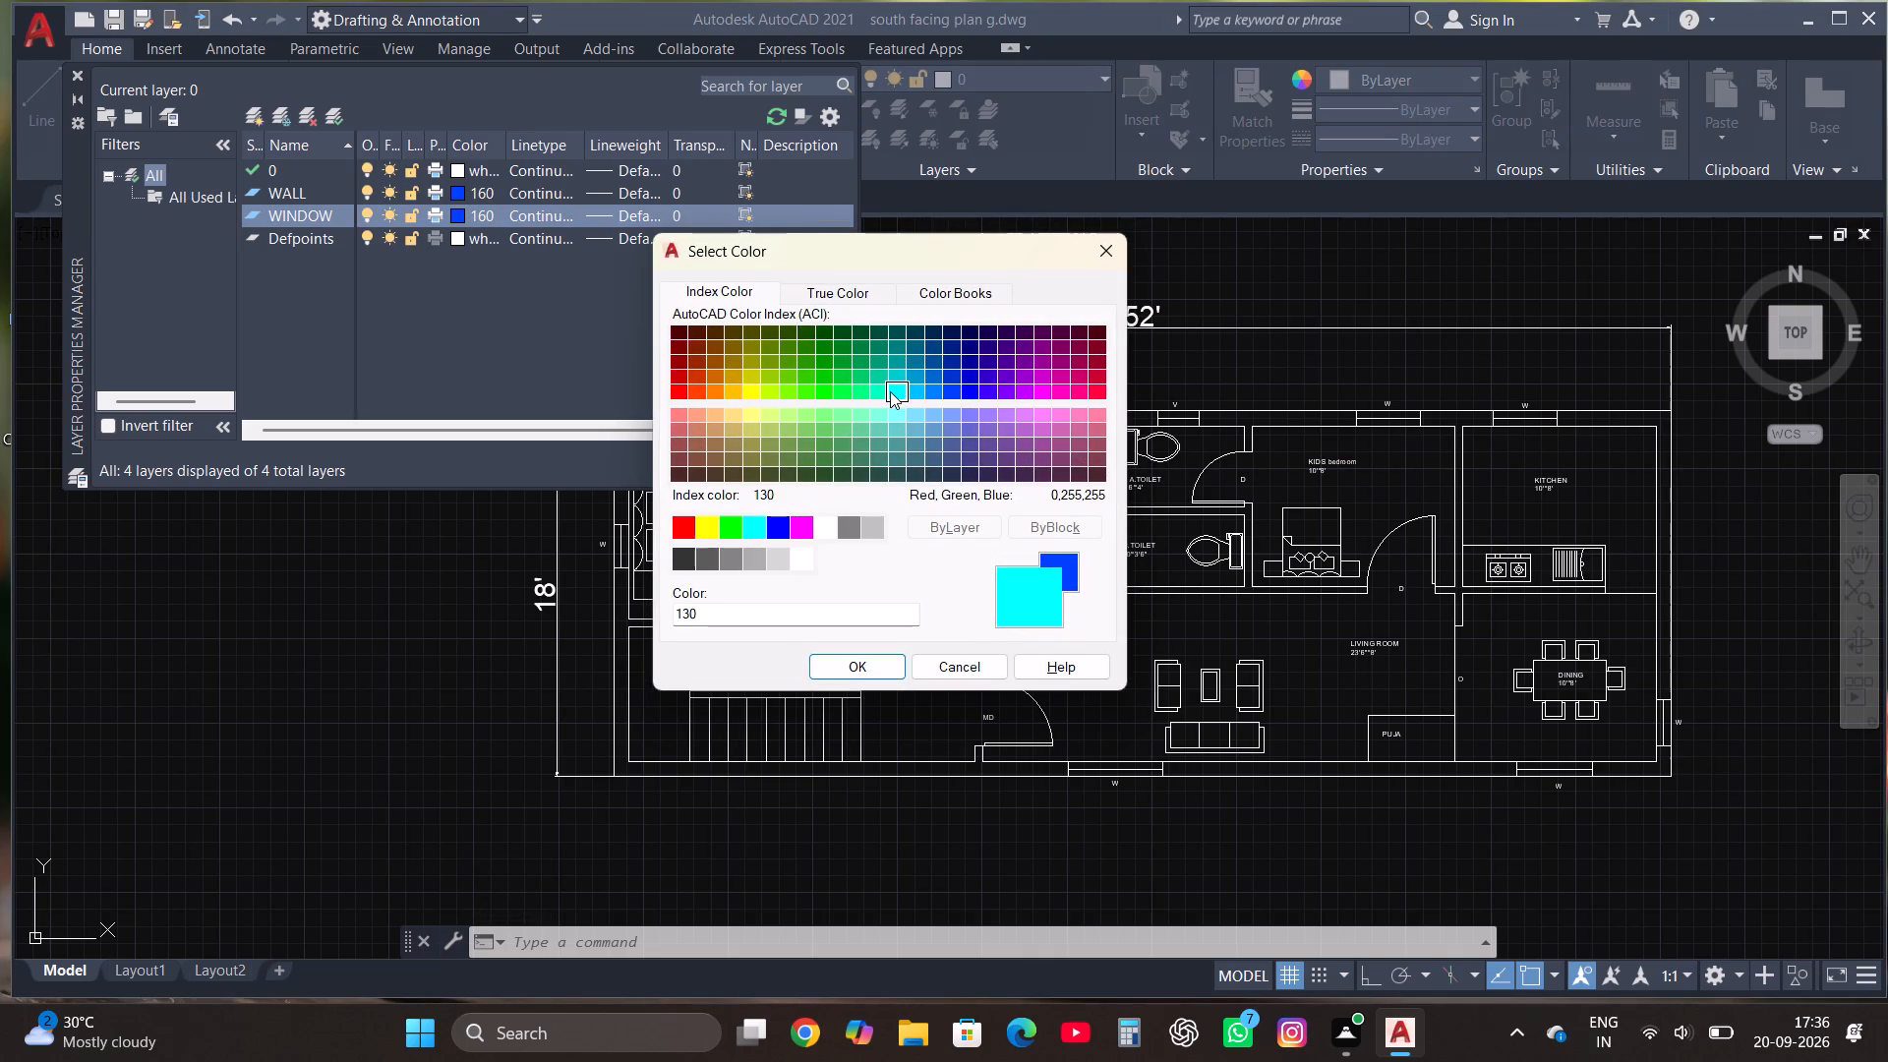
{"action": "left_click", "coordinate": [867, 666]}
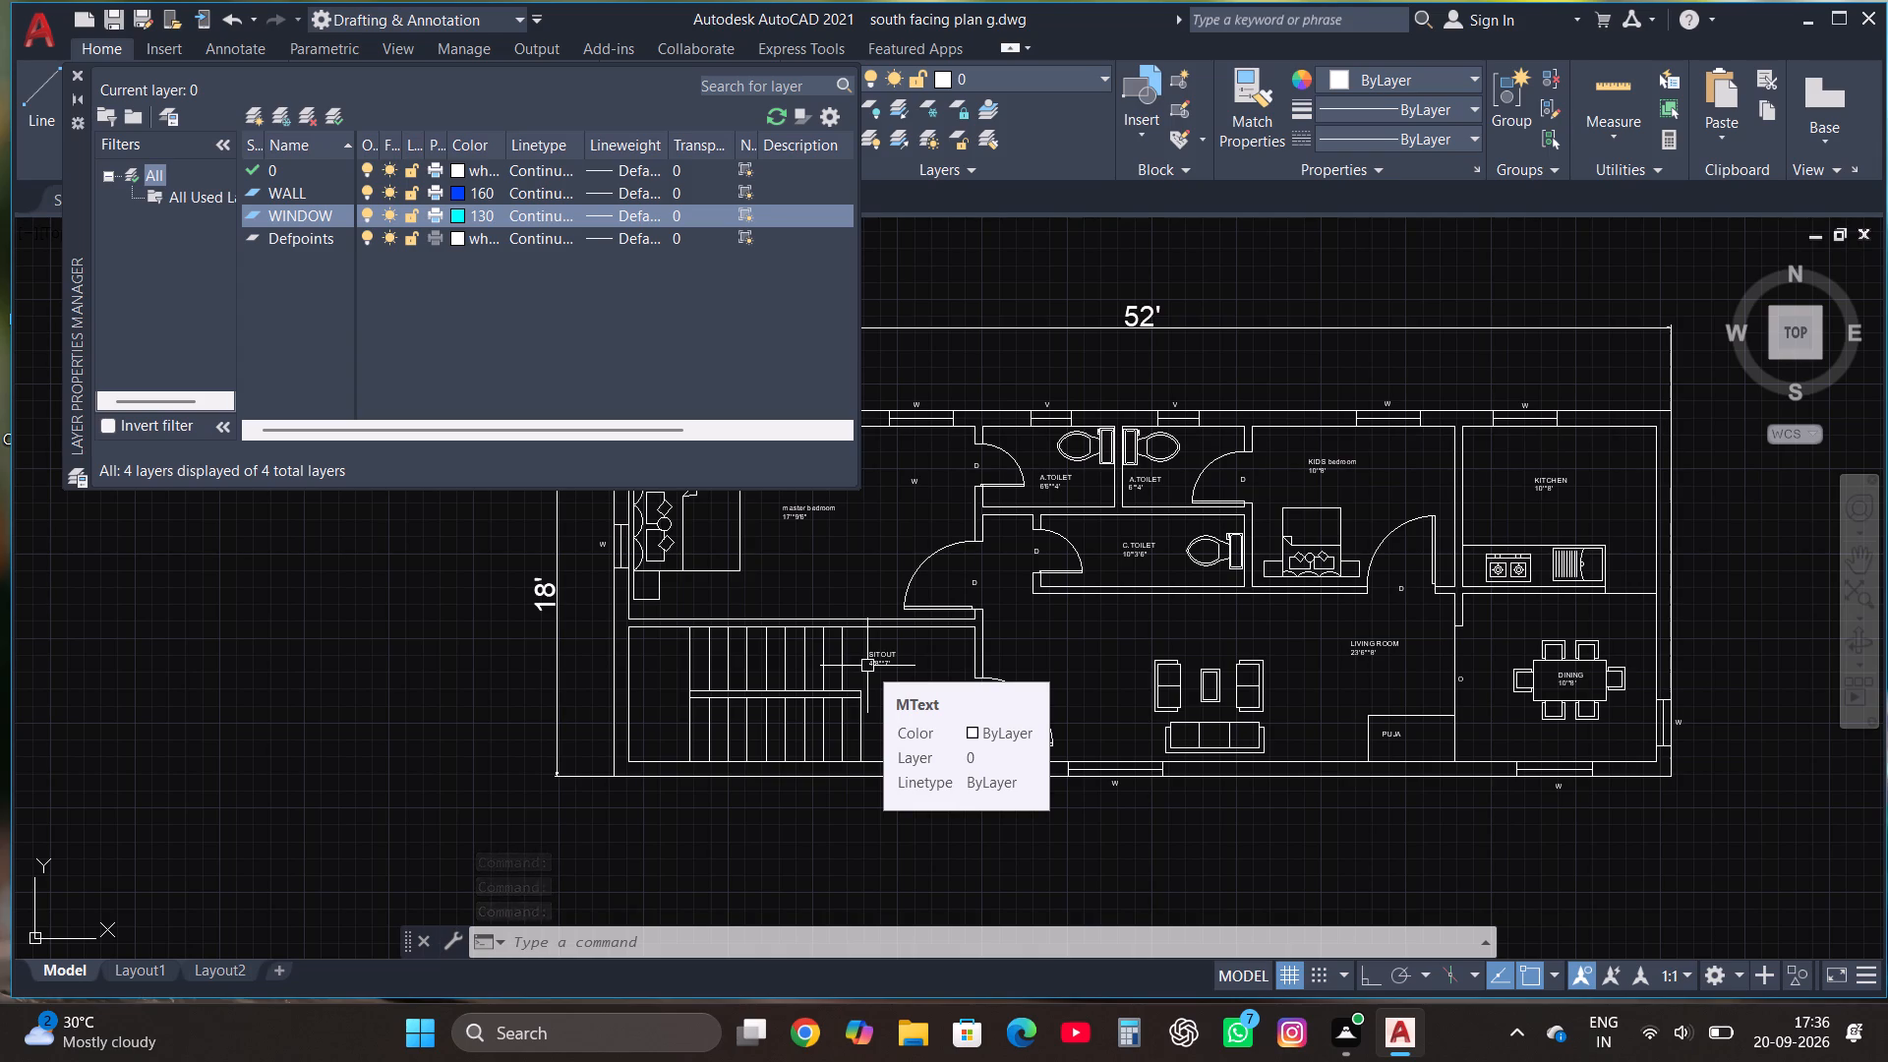
{"action": "left_click", "coordinate": [75, 71]}
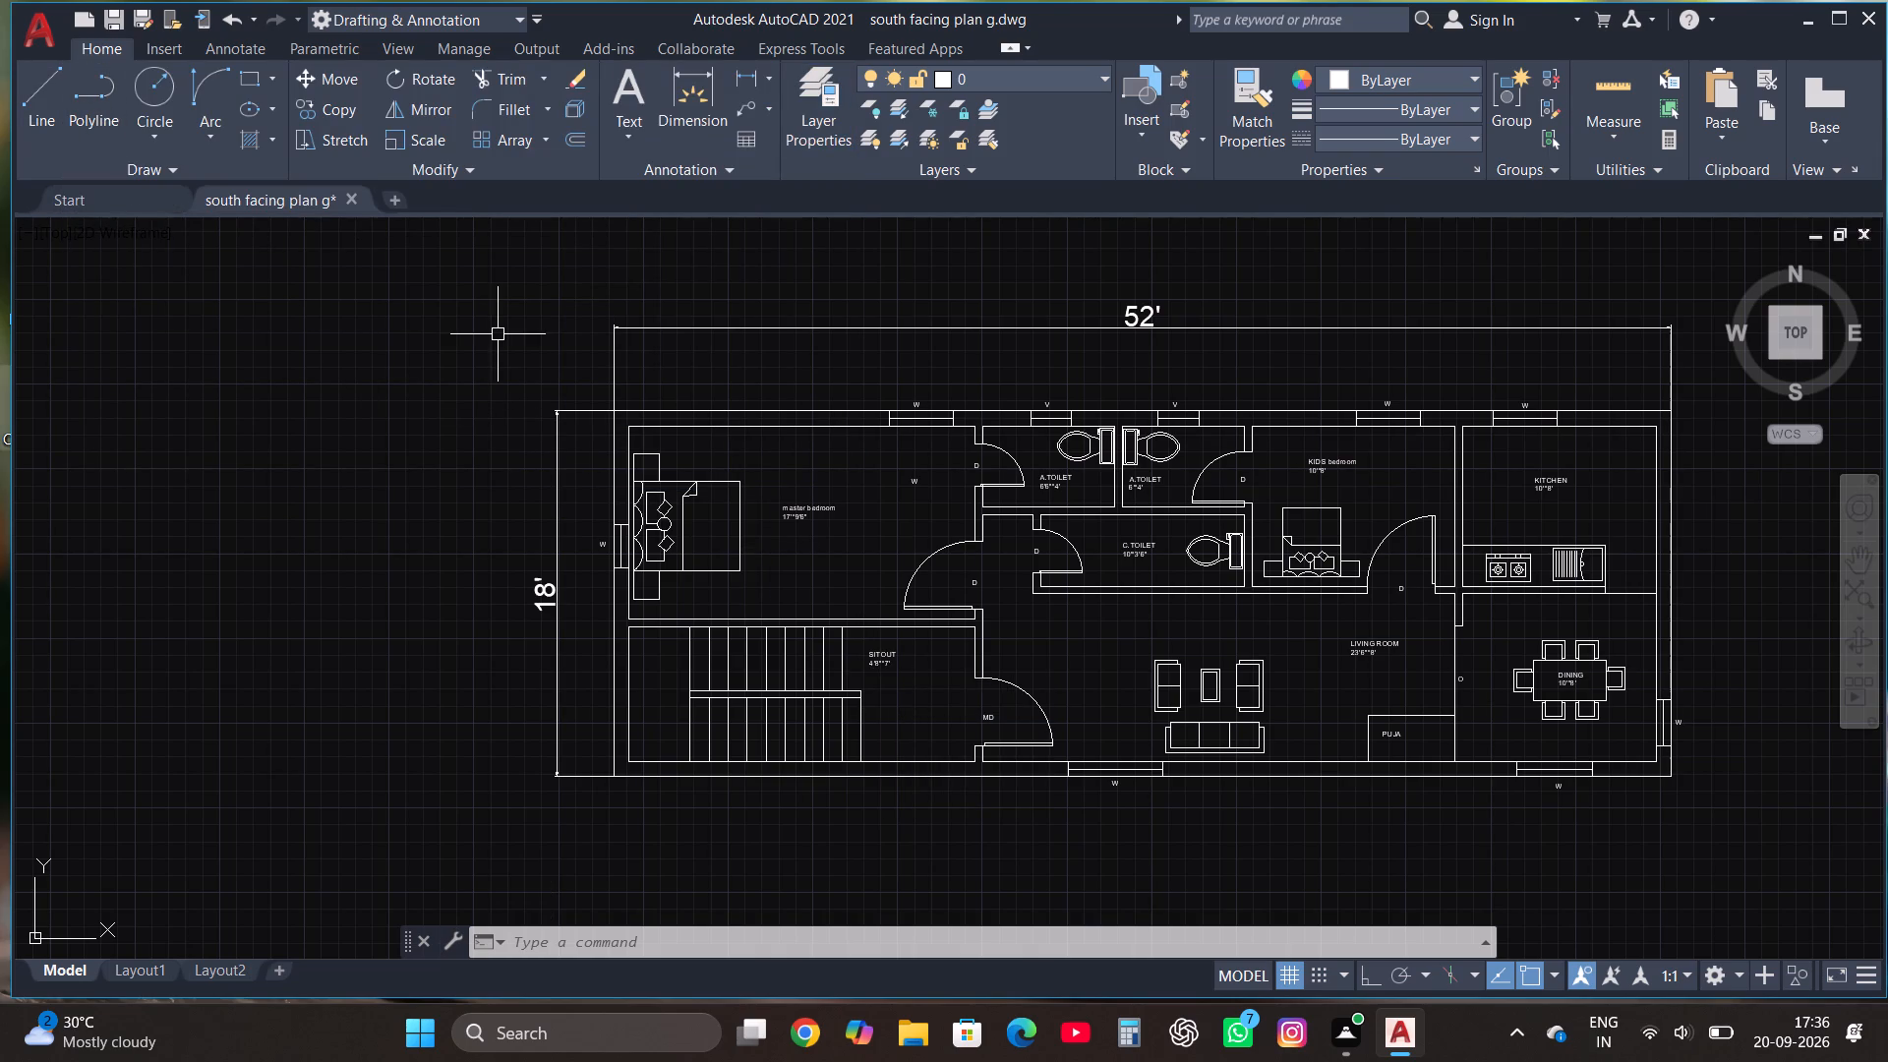
Make WALL the current layer and start the Hatch command.
{"action": "left_click", "coordinate": [1020, 79]}
{"action": "left_click", "coordinate": [976, 168]}
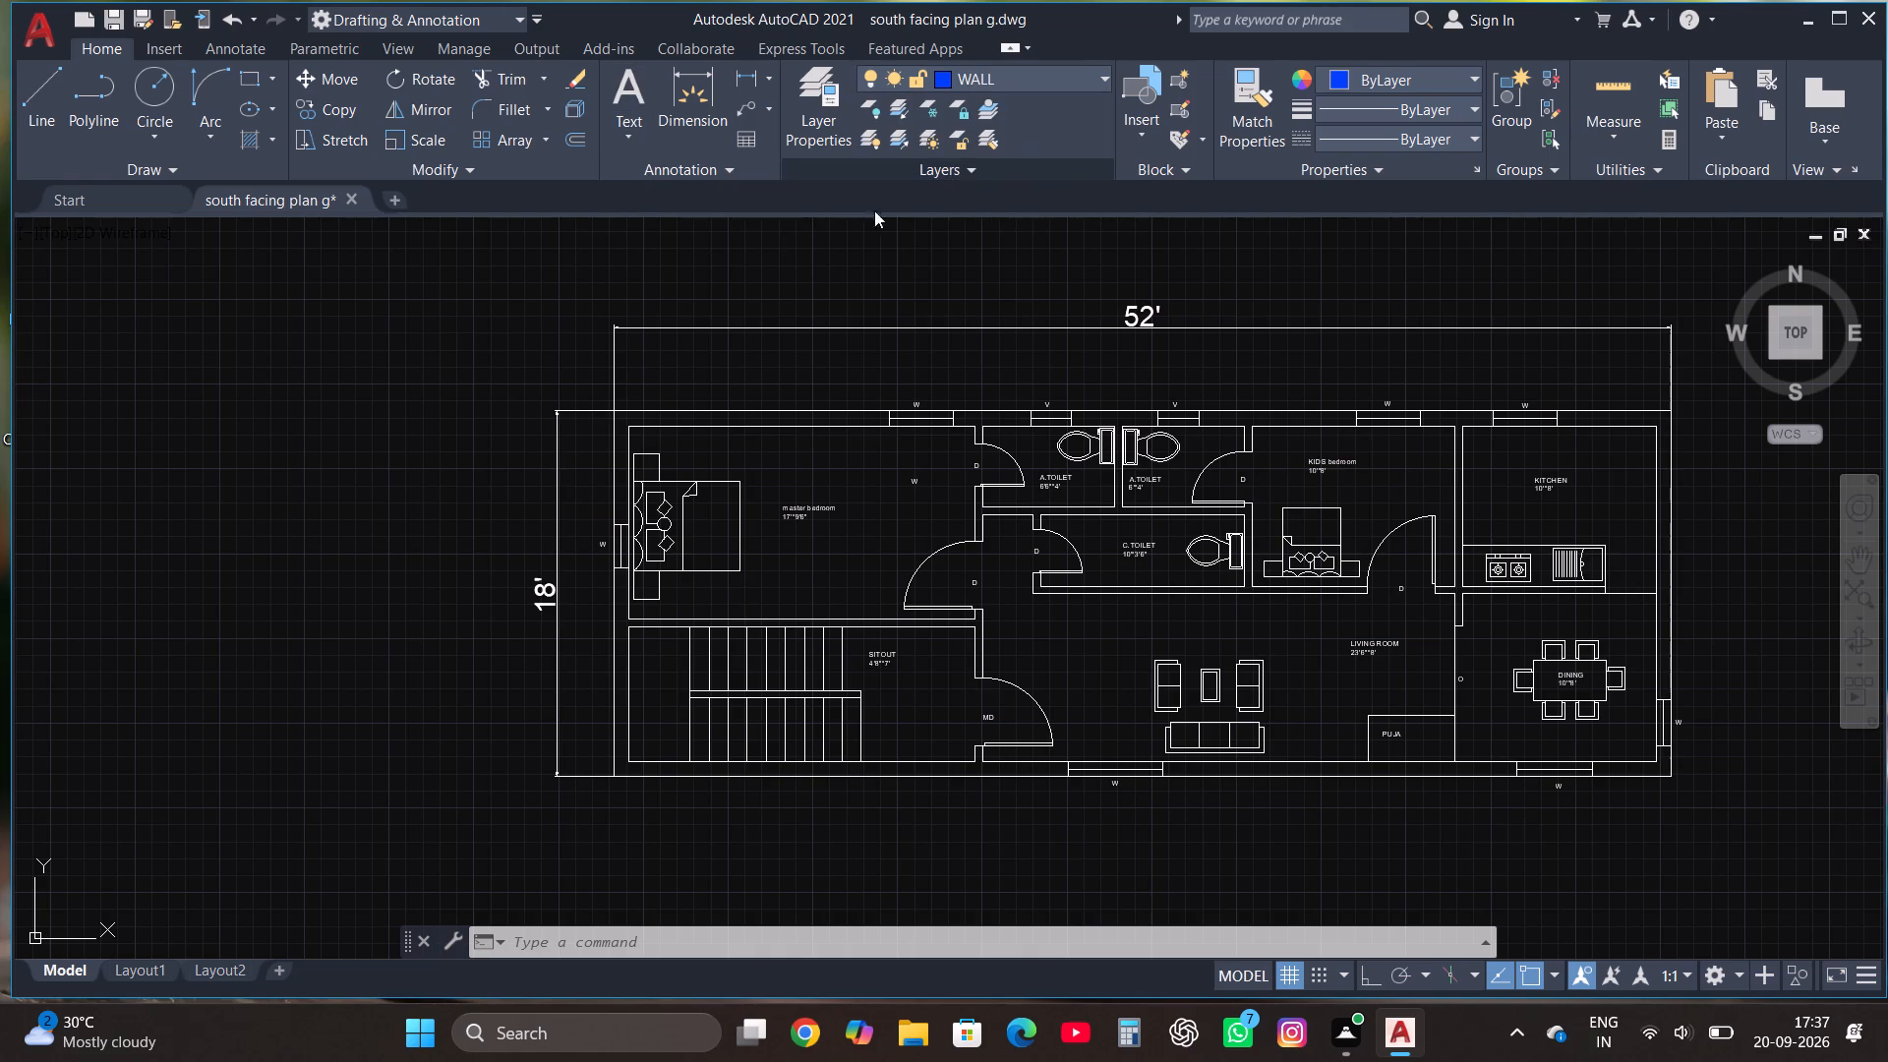
{"action": "type", "text": "HAT"}
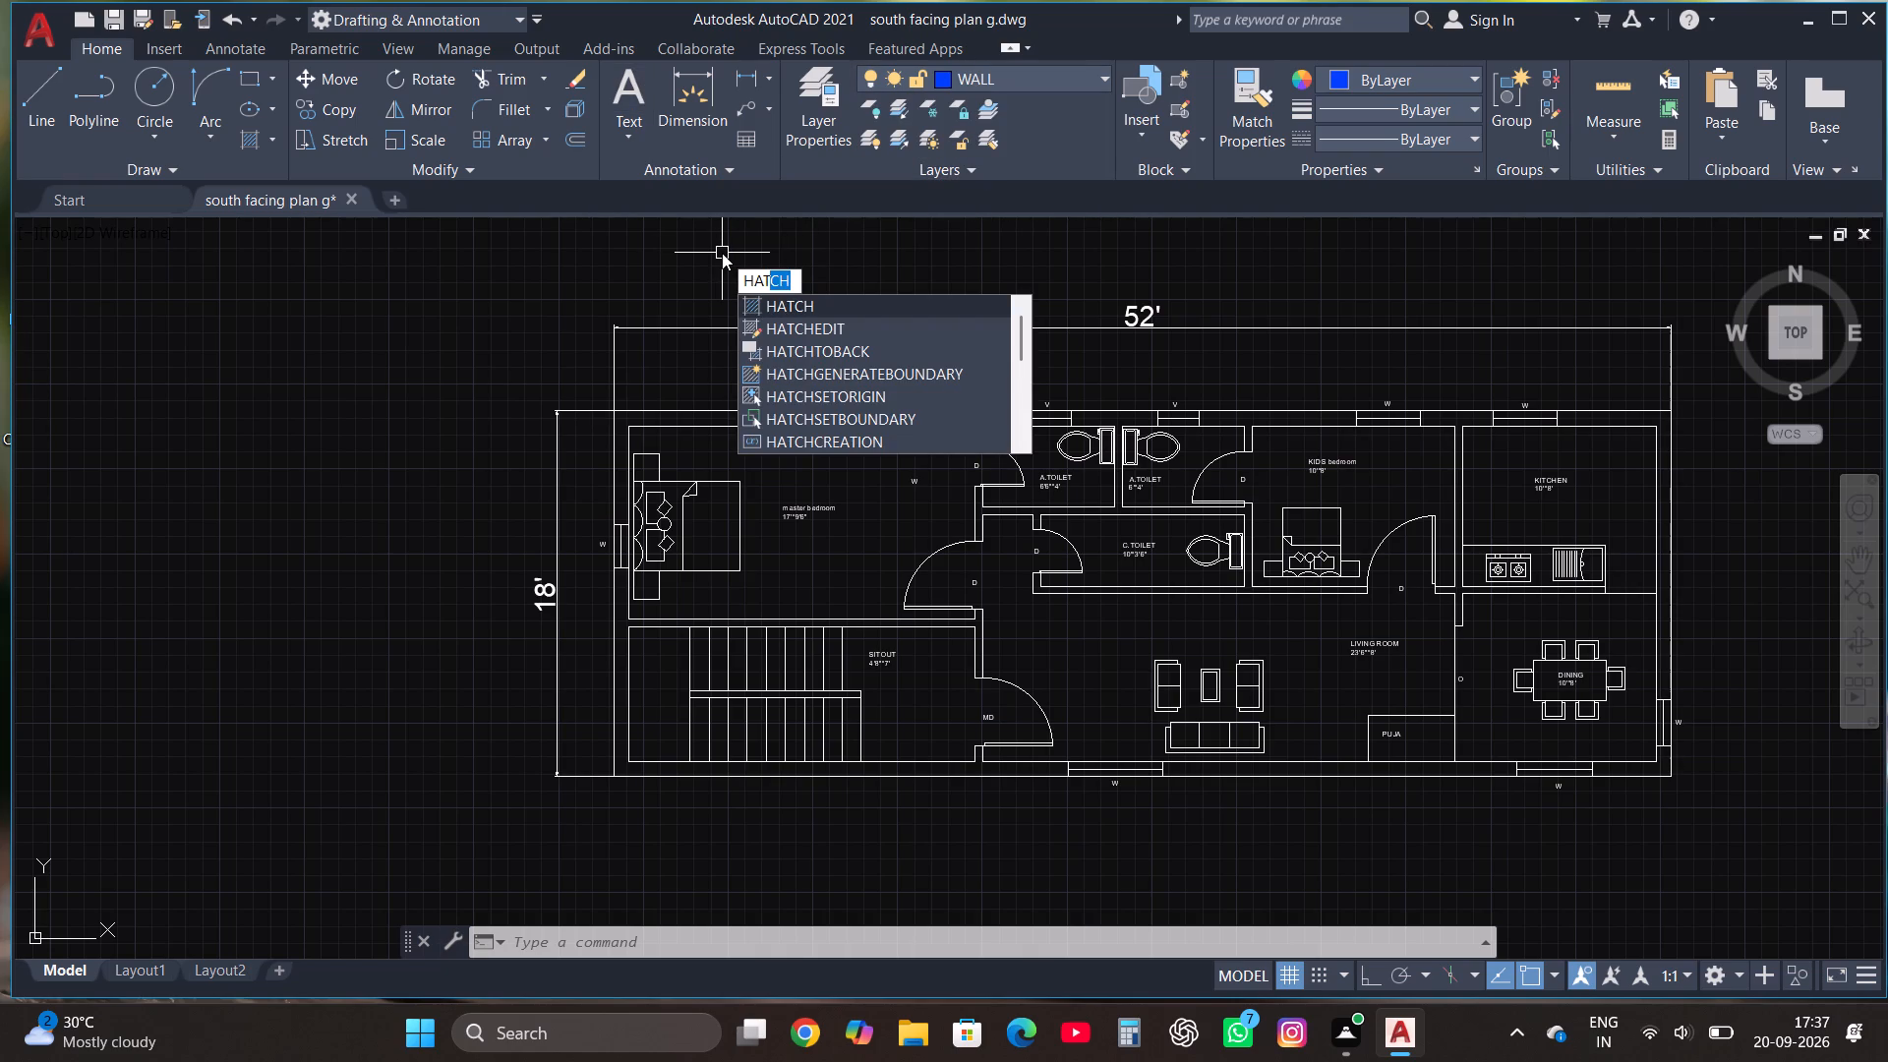
{"action": "left_click", "coordinate": [835, 306]}
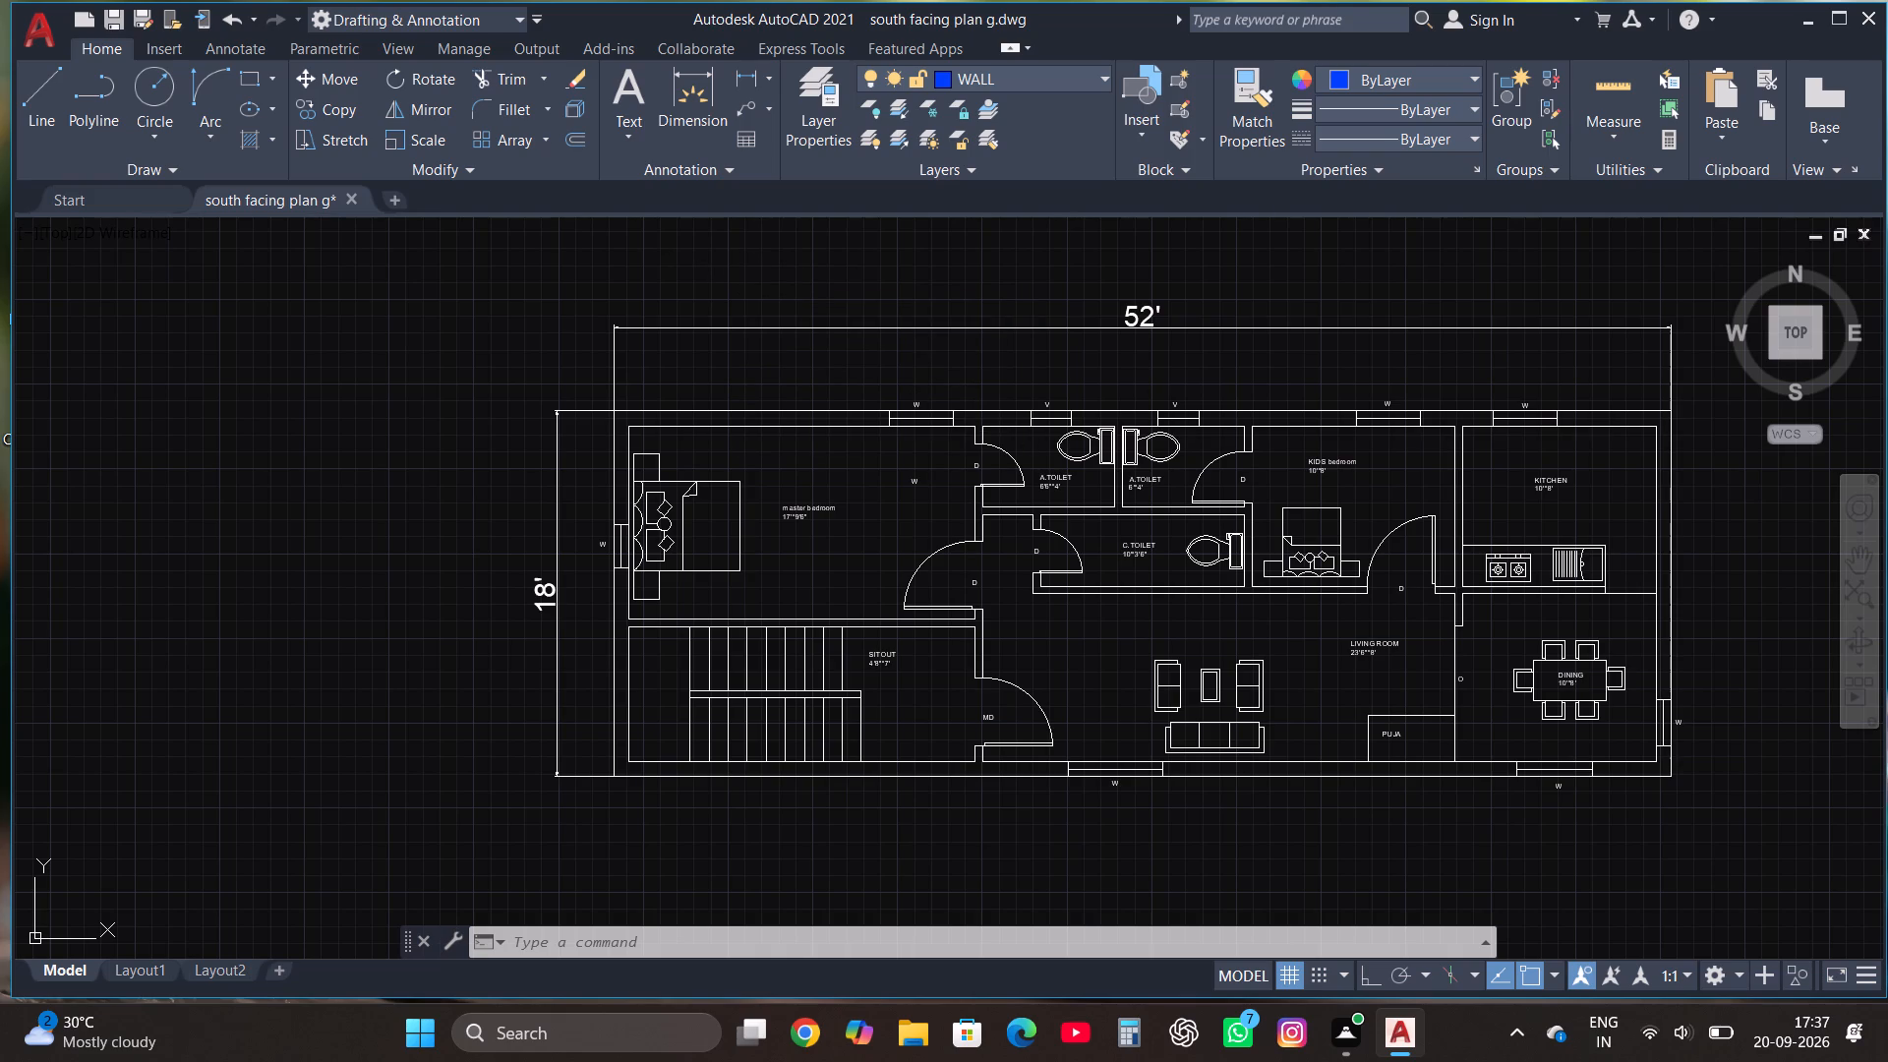
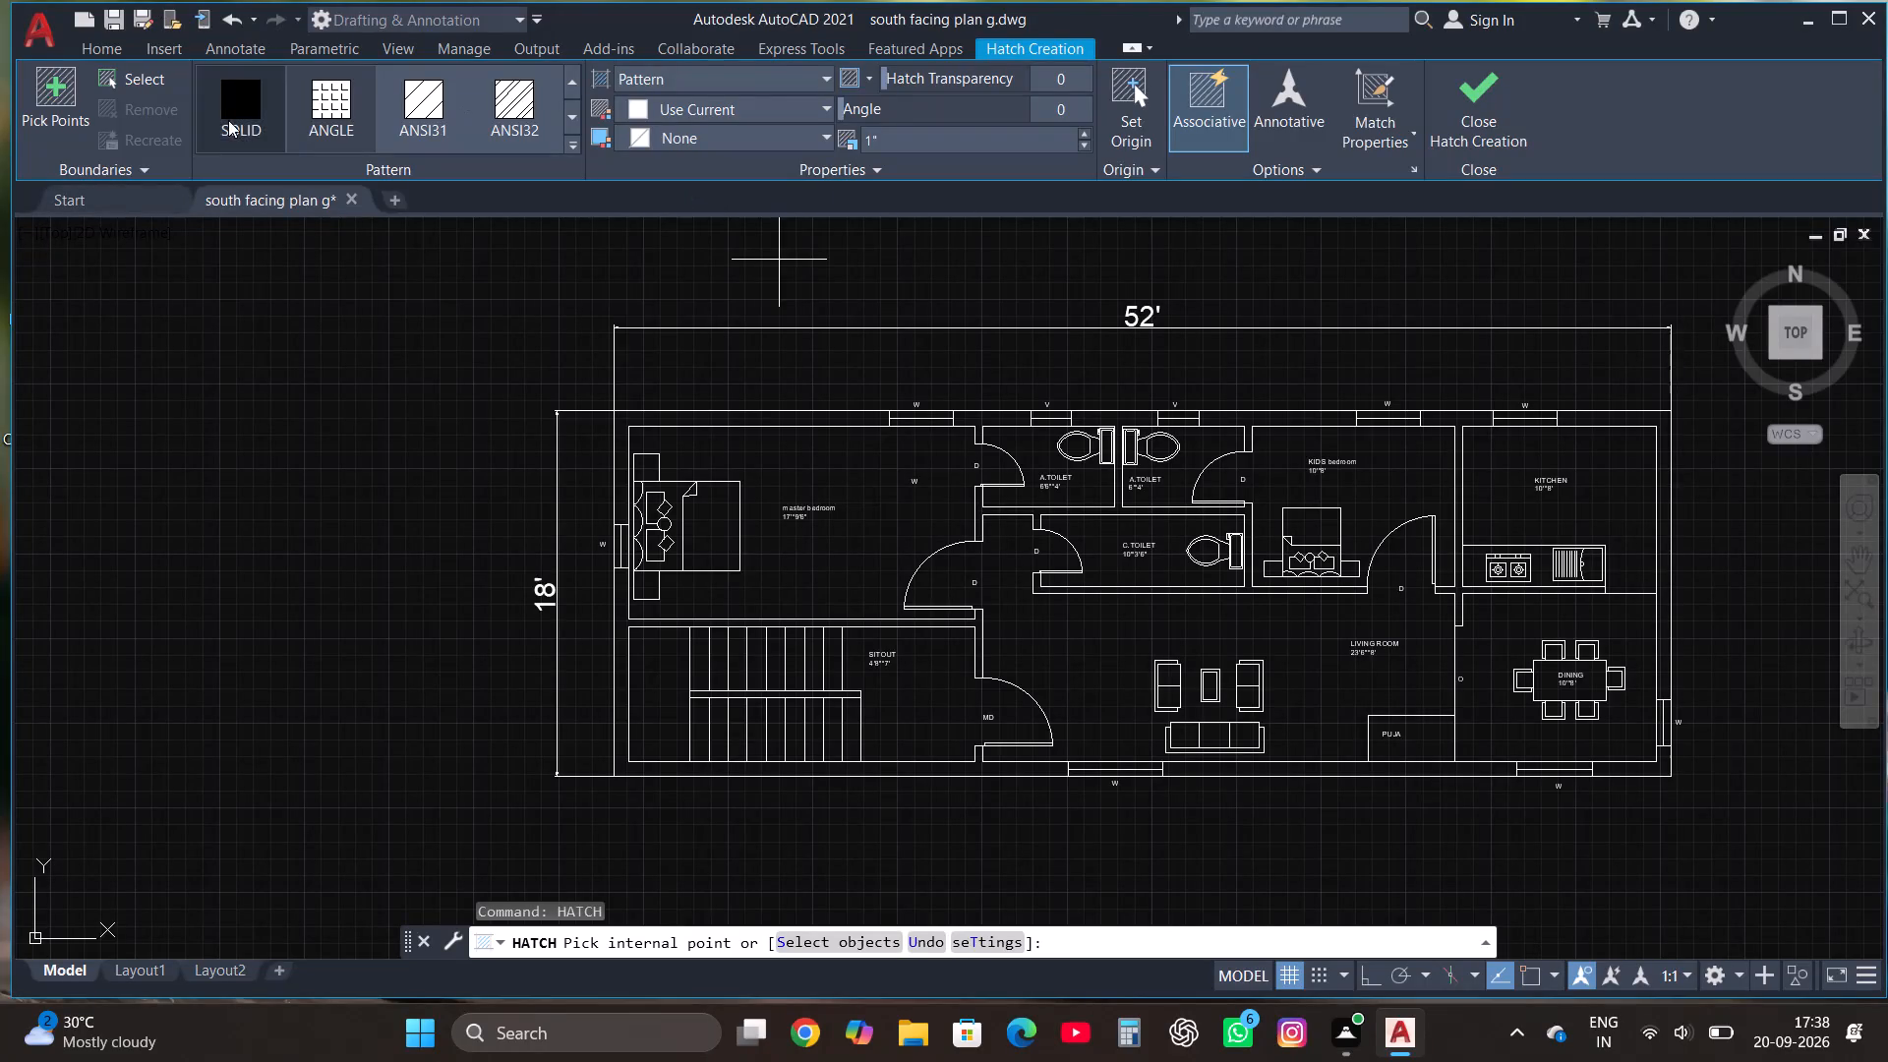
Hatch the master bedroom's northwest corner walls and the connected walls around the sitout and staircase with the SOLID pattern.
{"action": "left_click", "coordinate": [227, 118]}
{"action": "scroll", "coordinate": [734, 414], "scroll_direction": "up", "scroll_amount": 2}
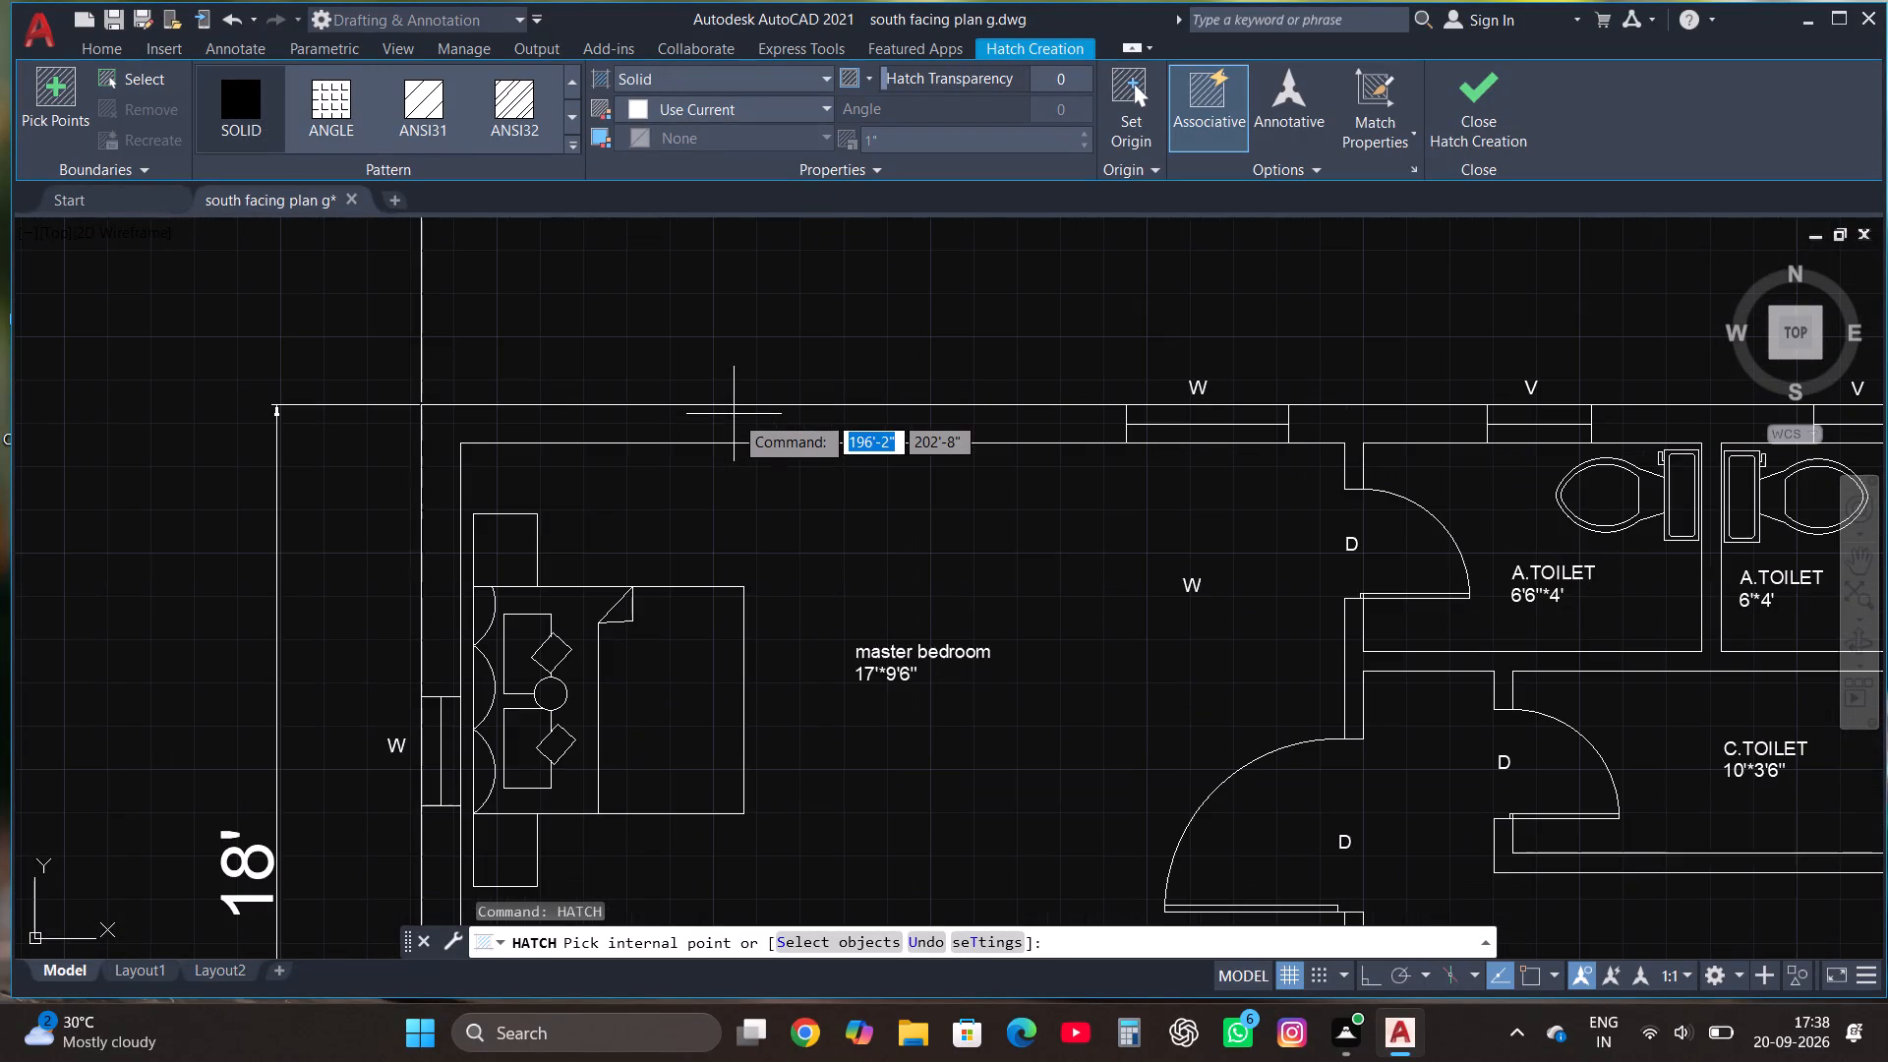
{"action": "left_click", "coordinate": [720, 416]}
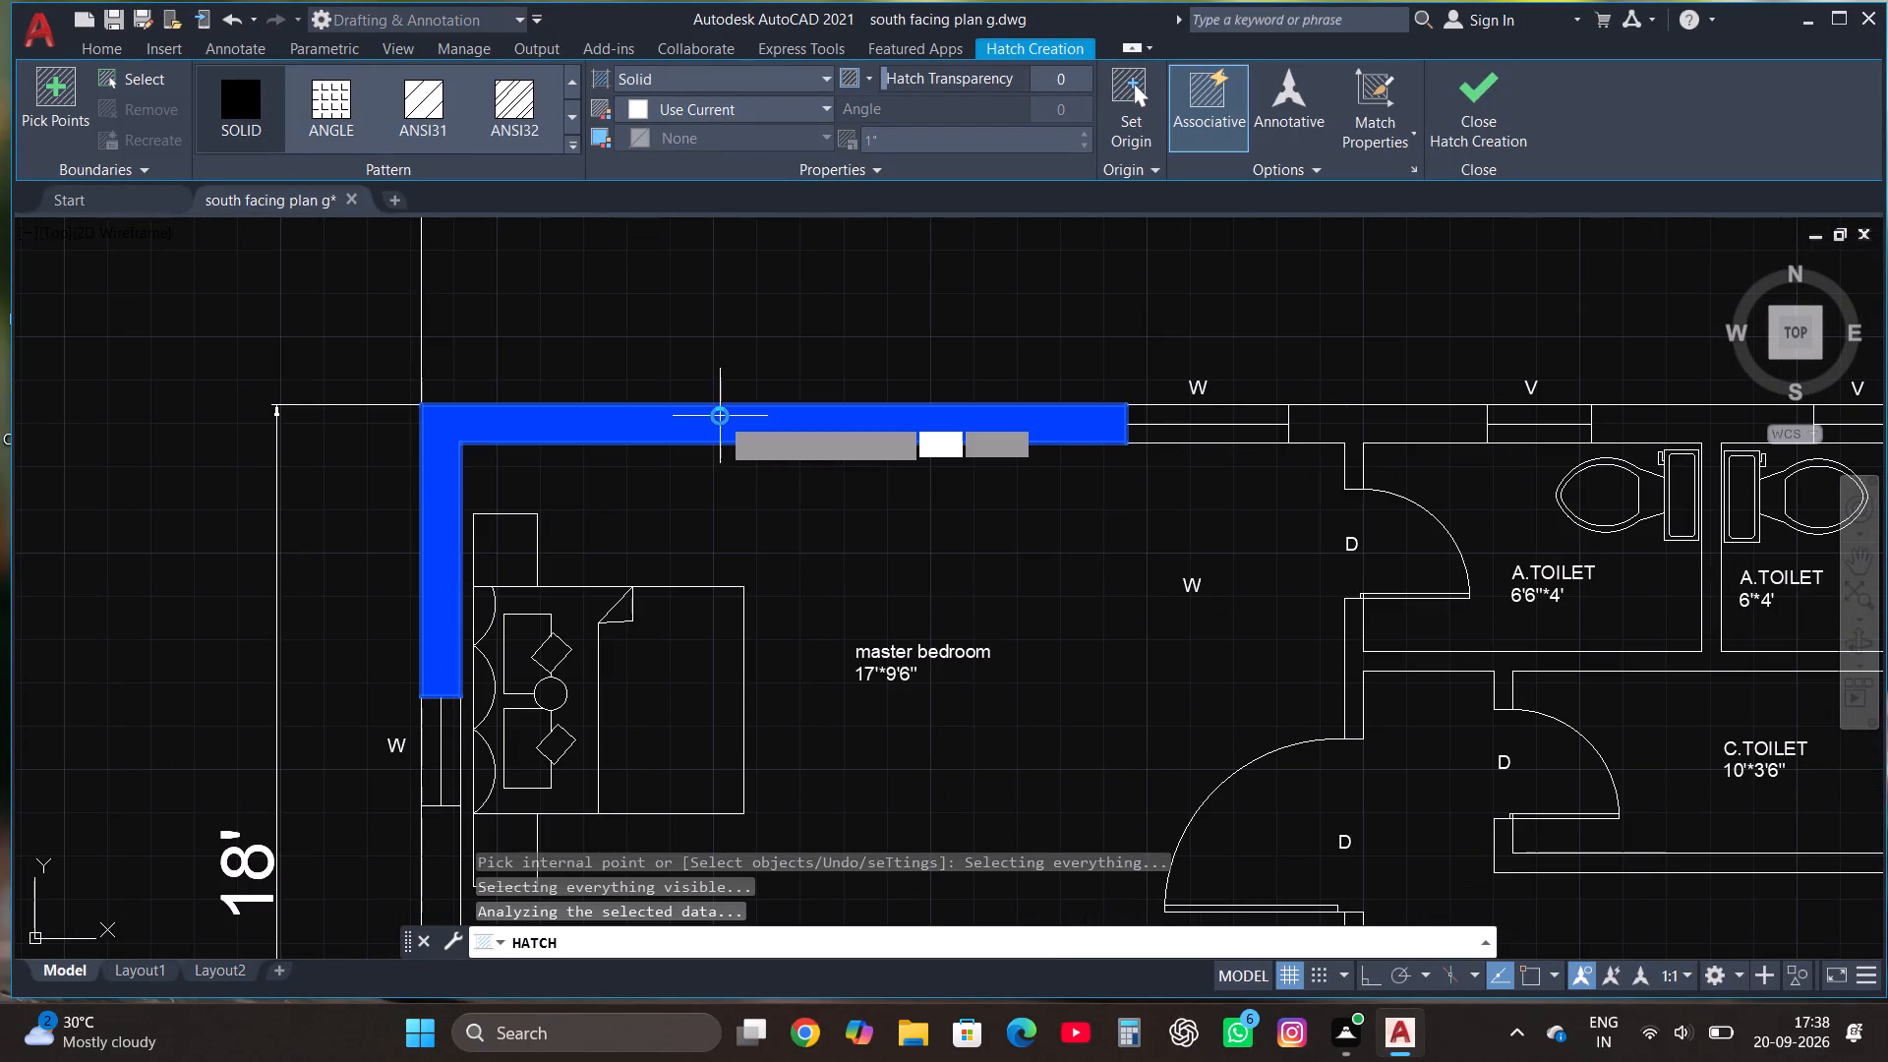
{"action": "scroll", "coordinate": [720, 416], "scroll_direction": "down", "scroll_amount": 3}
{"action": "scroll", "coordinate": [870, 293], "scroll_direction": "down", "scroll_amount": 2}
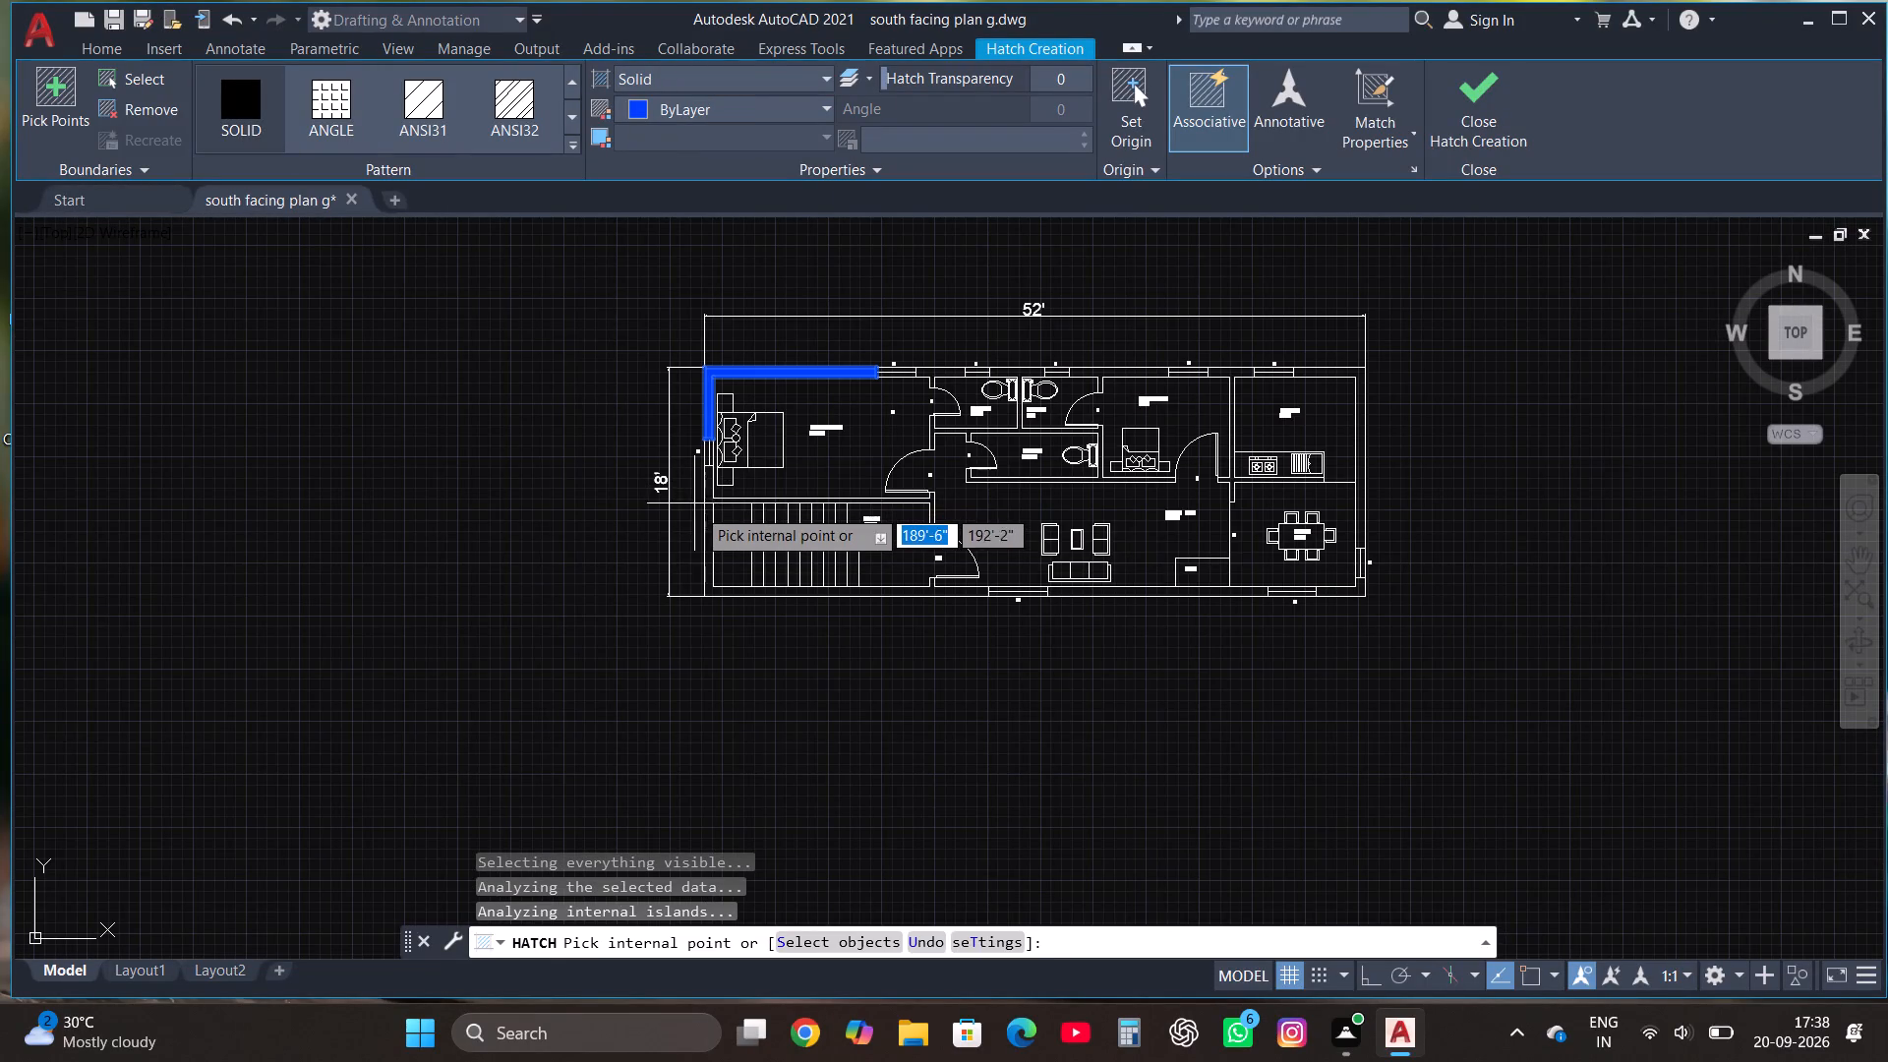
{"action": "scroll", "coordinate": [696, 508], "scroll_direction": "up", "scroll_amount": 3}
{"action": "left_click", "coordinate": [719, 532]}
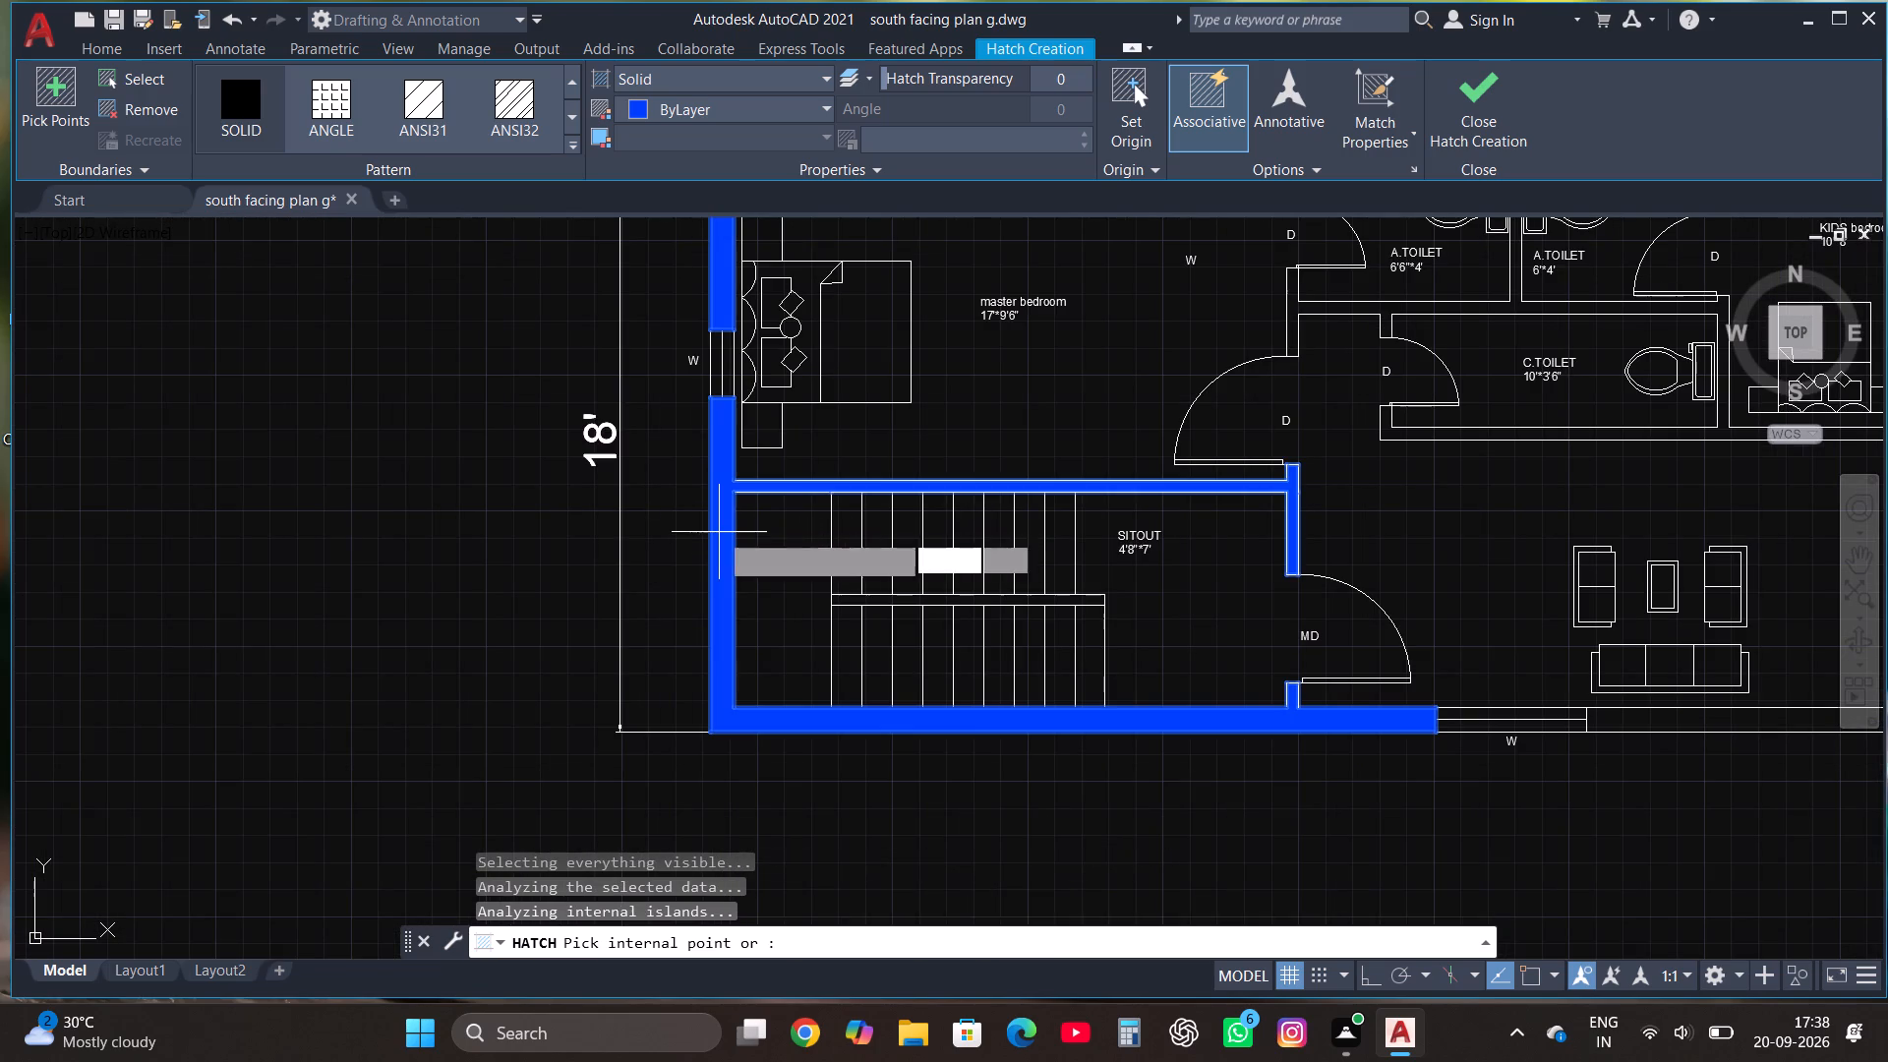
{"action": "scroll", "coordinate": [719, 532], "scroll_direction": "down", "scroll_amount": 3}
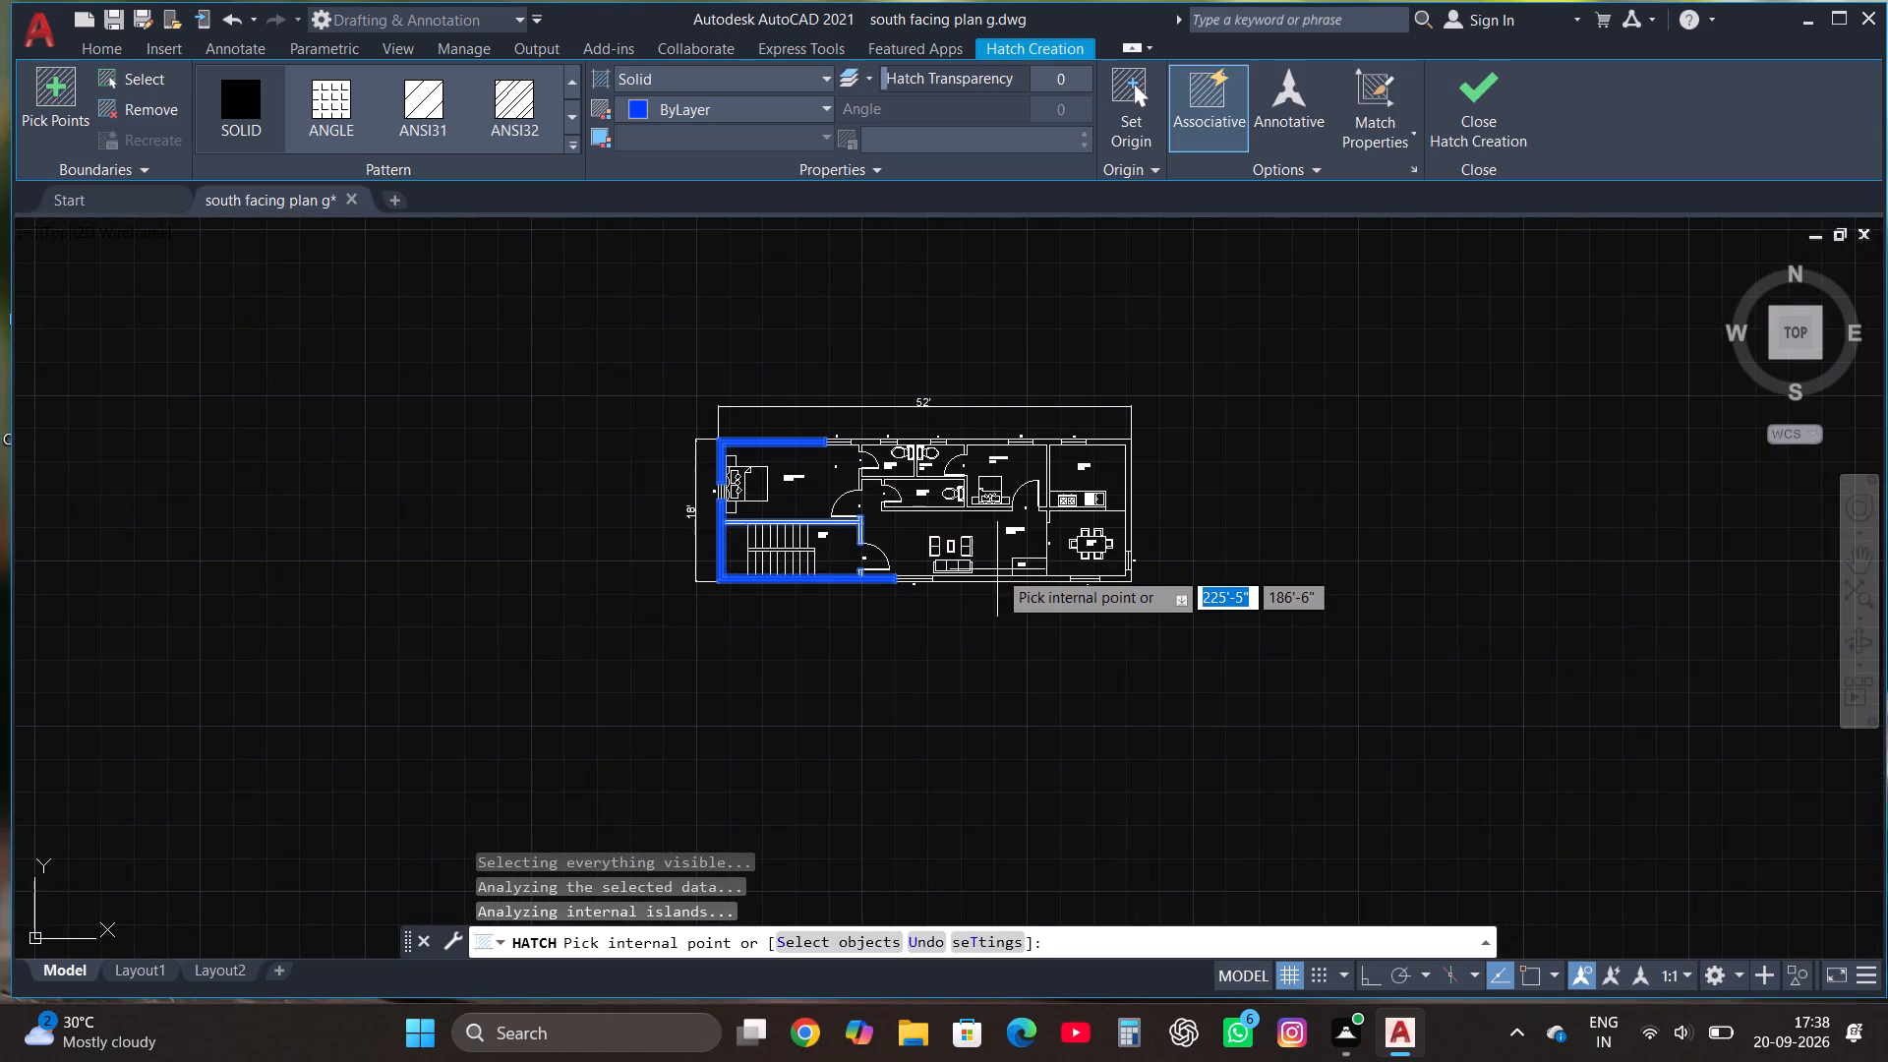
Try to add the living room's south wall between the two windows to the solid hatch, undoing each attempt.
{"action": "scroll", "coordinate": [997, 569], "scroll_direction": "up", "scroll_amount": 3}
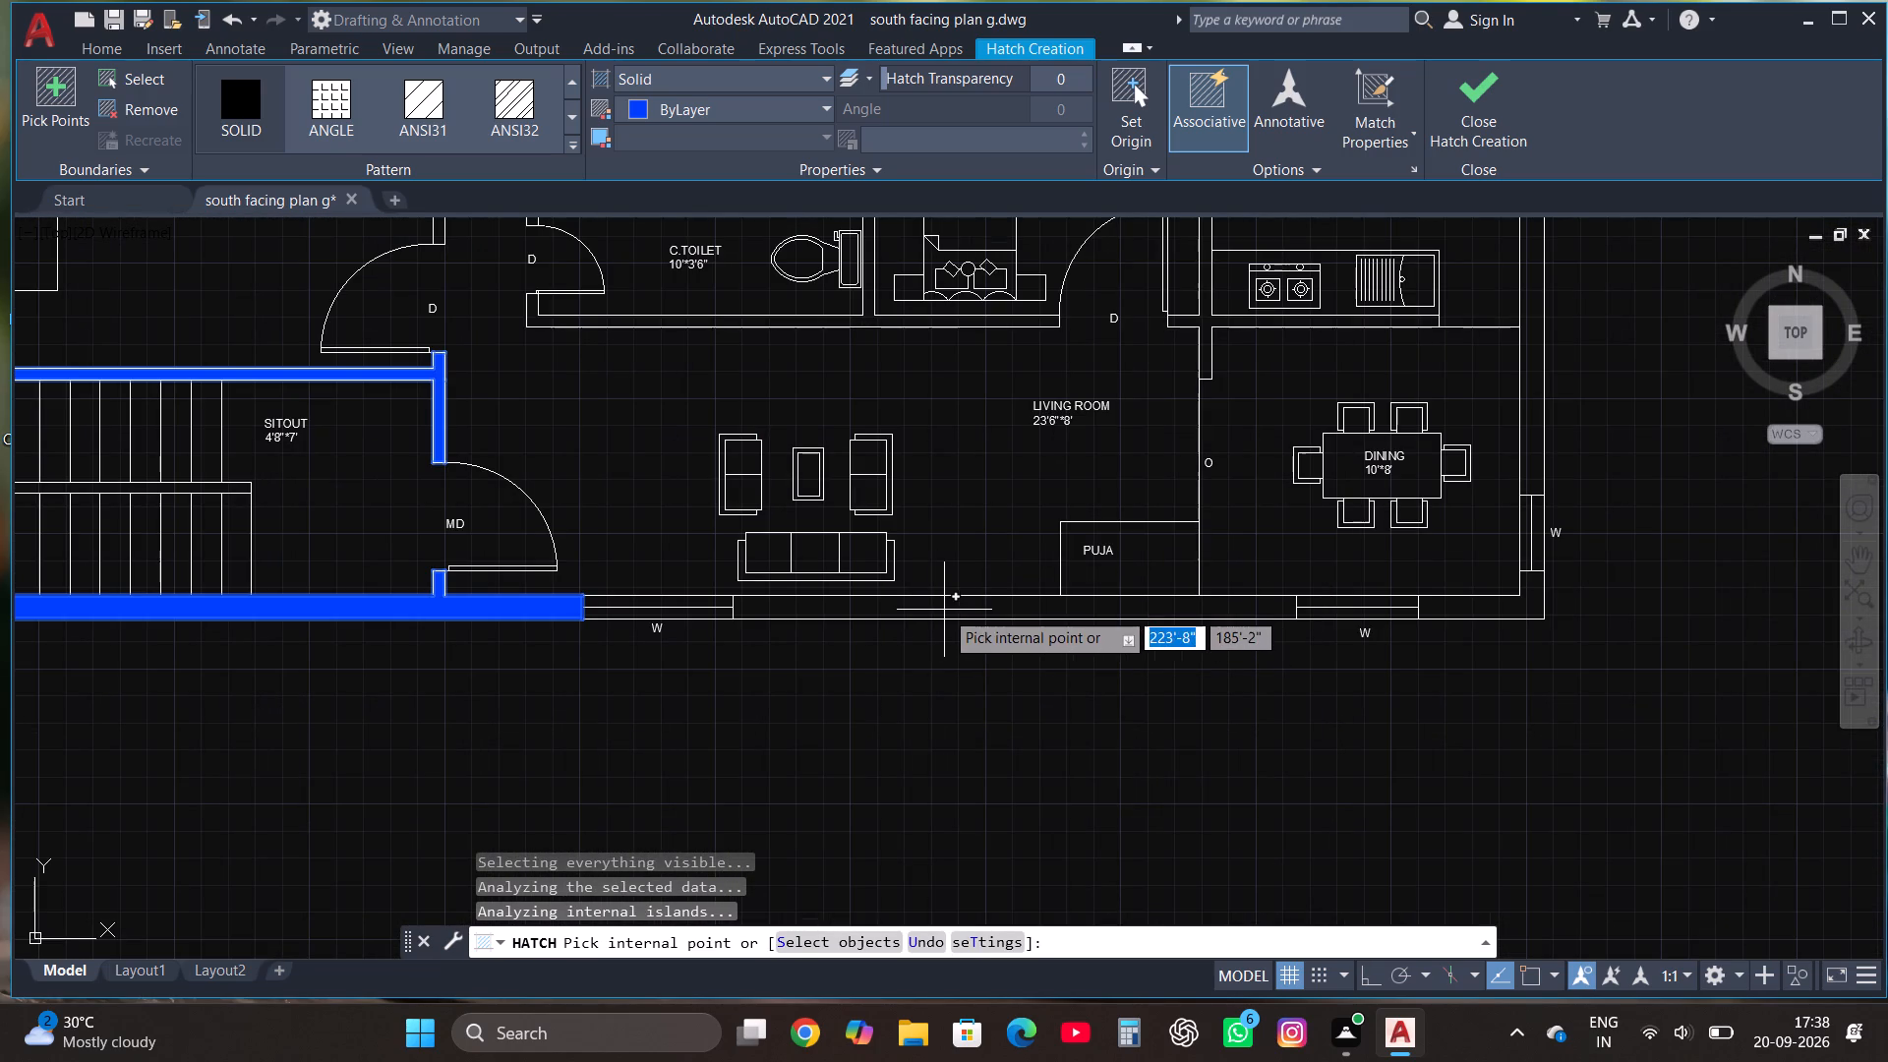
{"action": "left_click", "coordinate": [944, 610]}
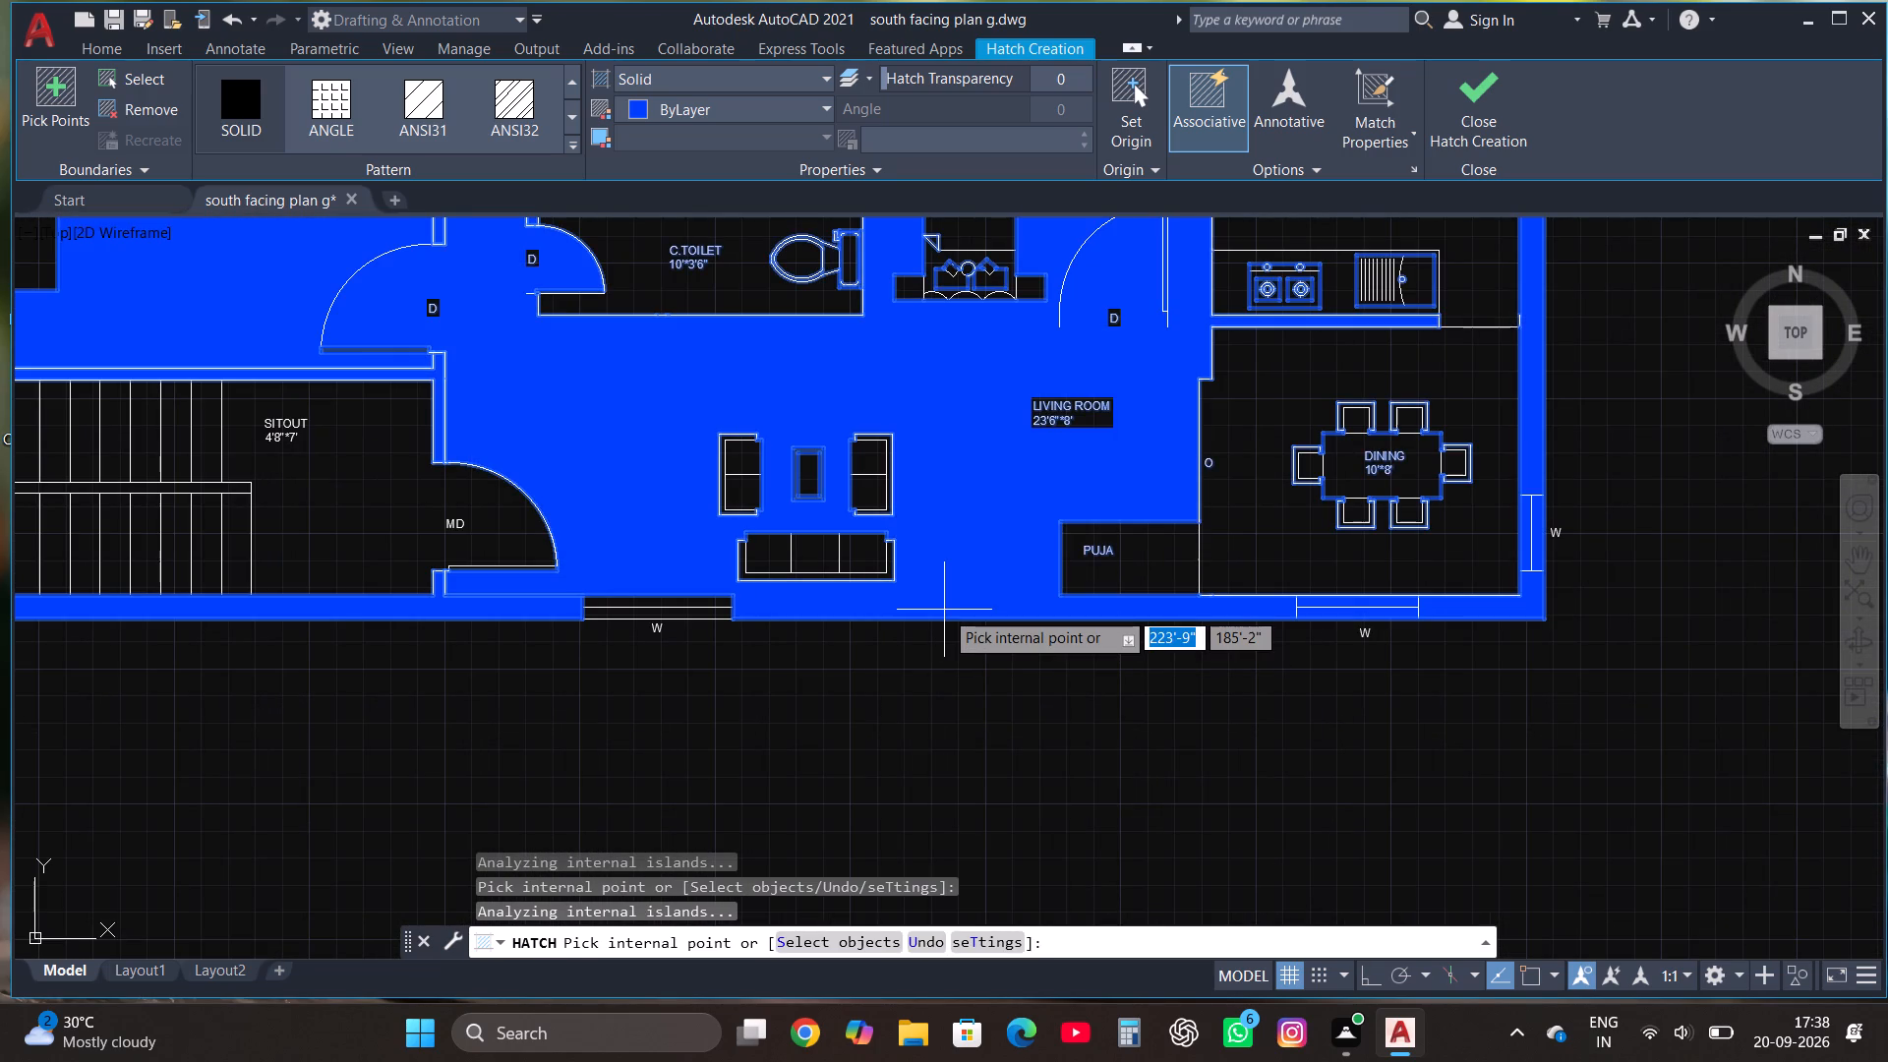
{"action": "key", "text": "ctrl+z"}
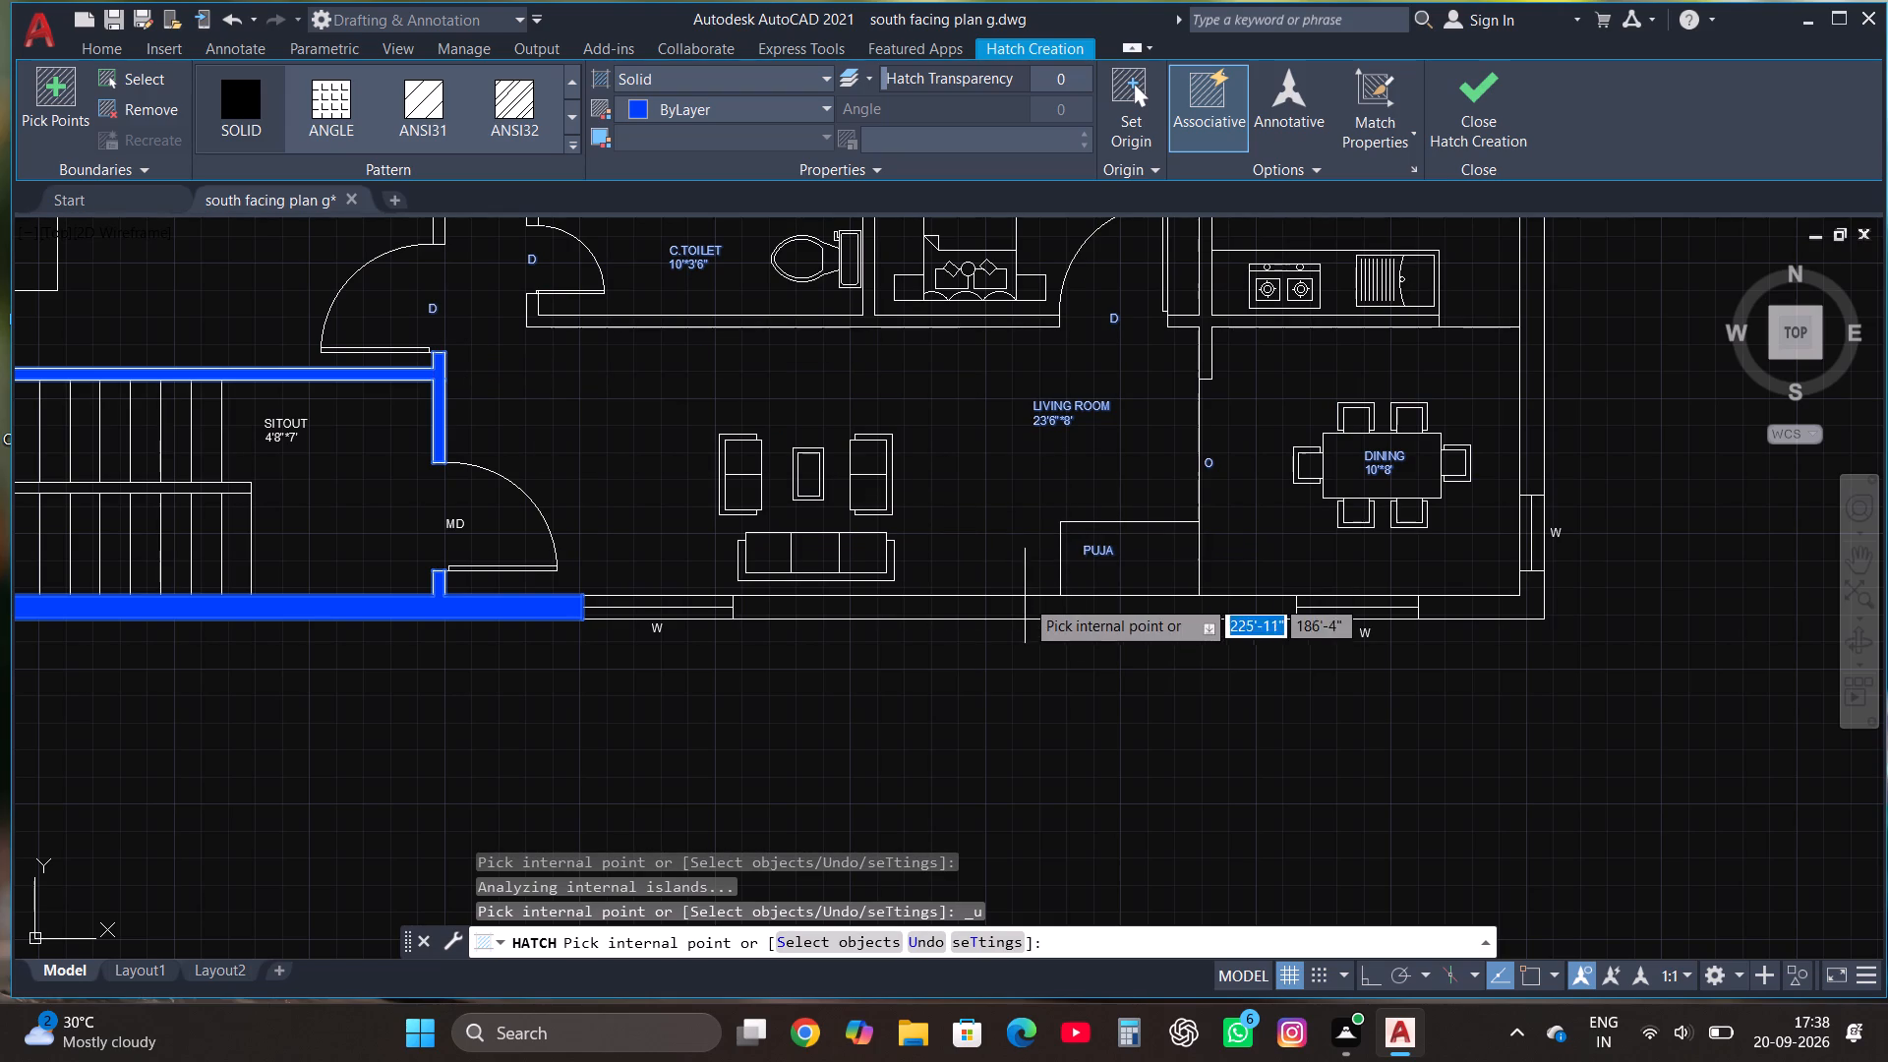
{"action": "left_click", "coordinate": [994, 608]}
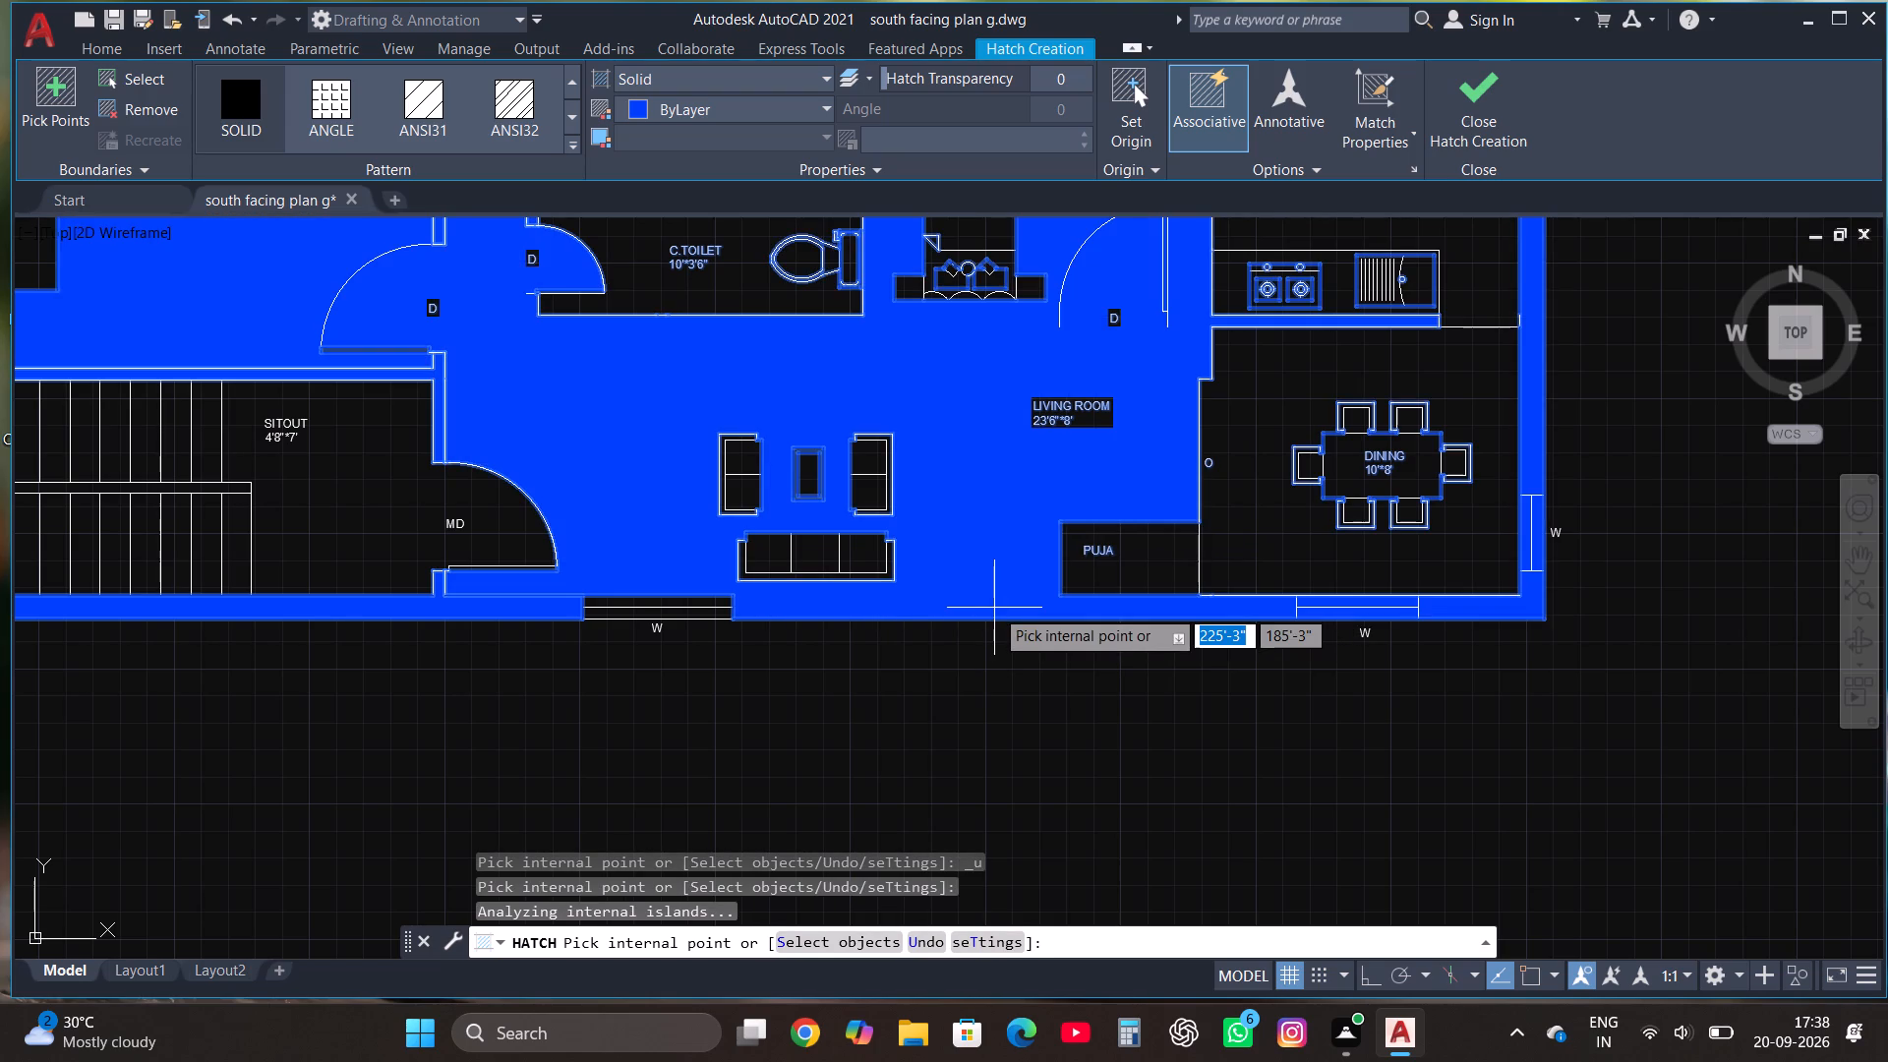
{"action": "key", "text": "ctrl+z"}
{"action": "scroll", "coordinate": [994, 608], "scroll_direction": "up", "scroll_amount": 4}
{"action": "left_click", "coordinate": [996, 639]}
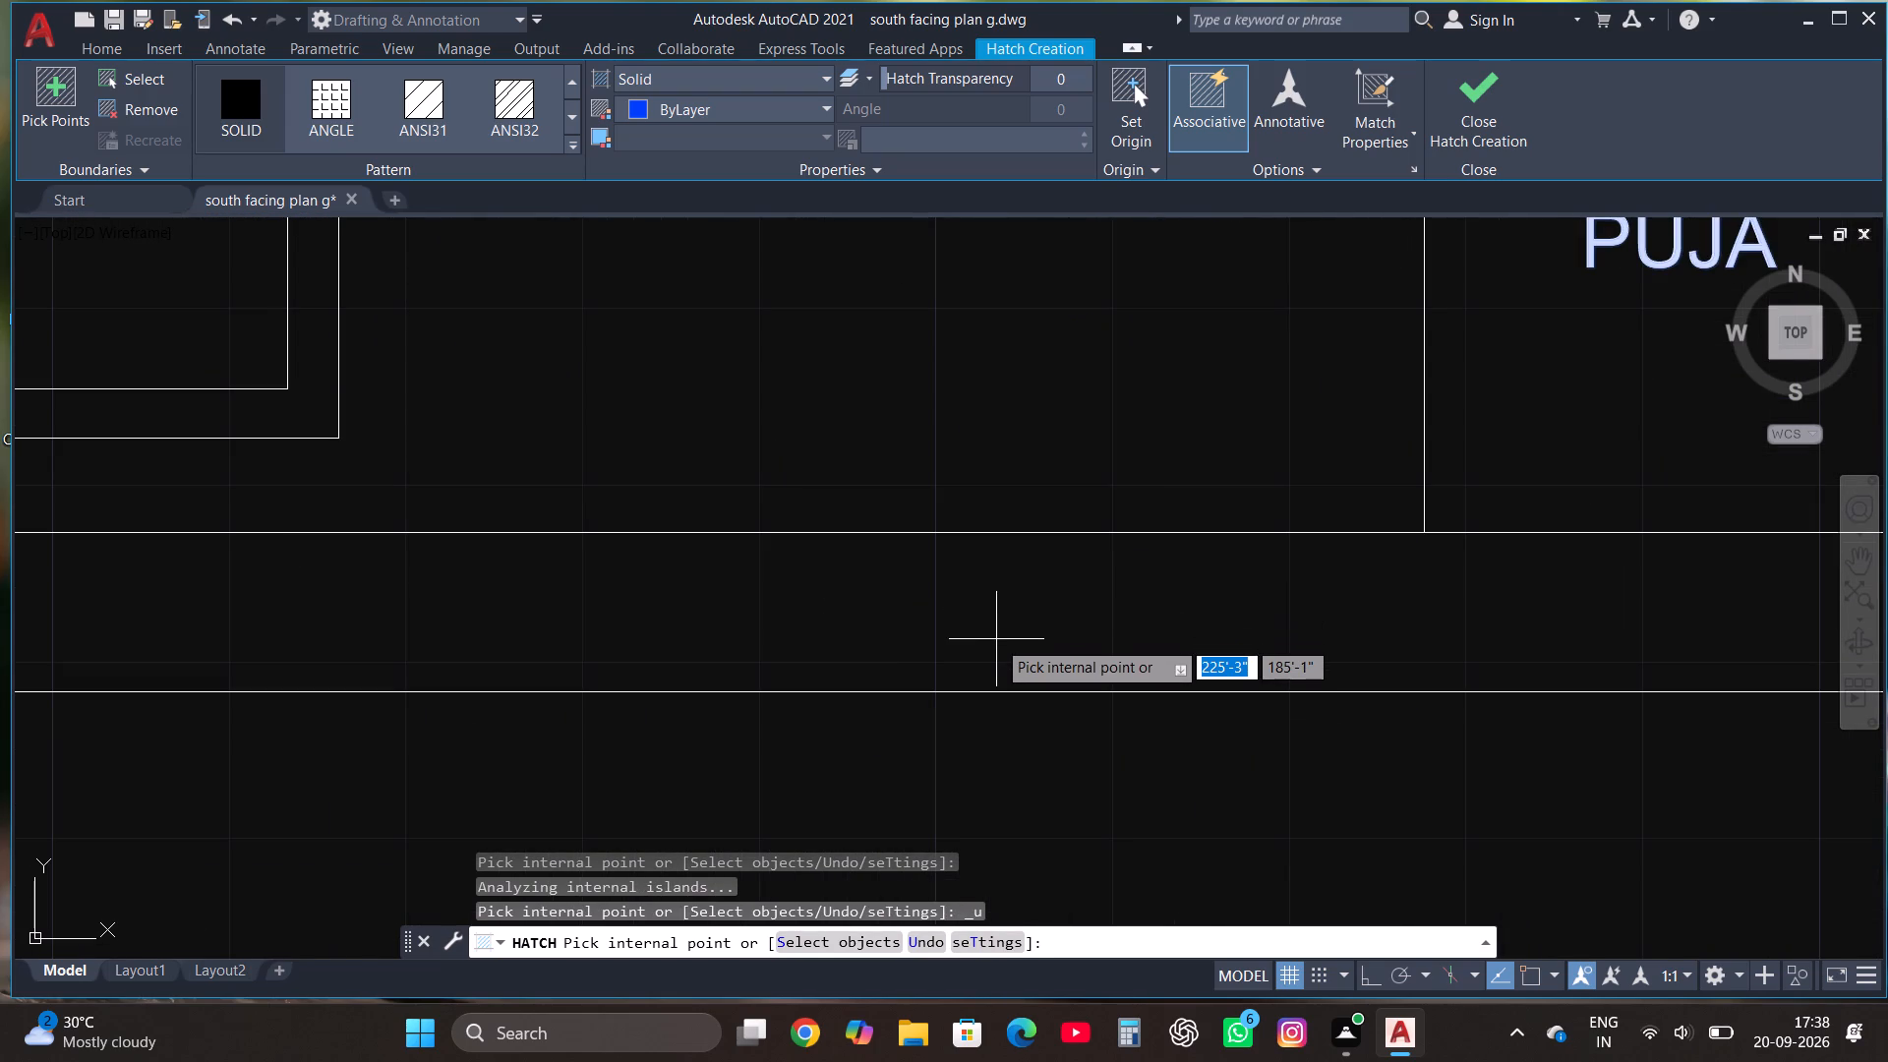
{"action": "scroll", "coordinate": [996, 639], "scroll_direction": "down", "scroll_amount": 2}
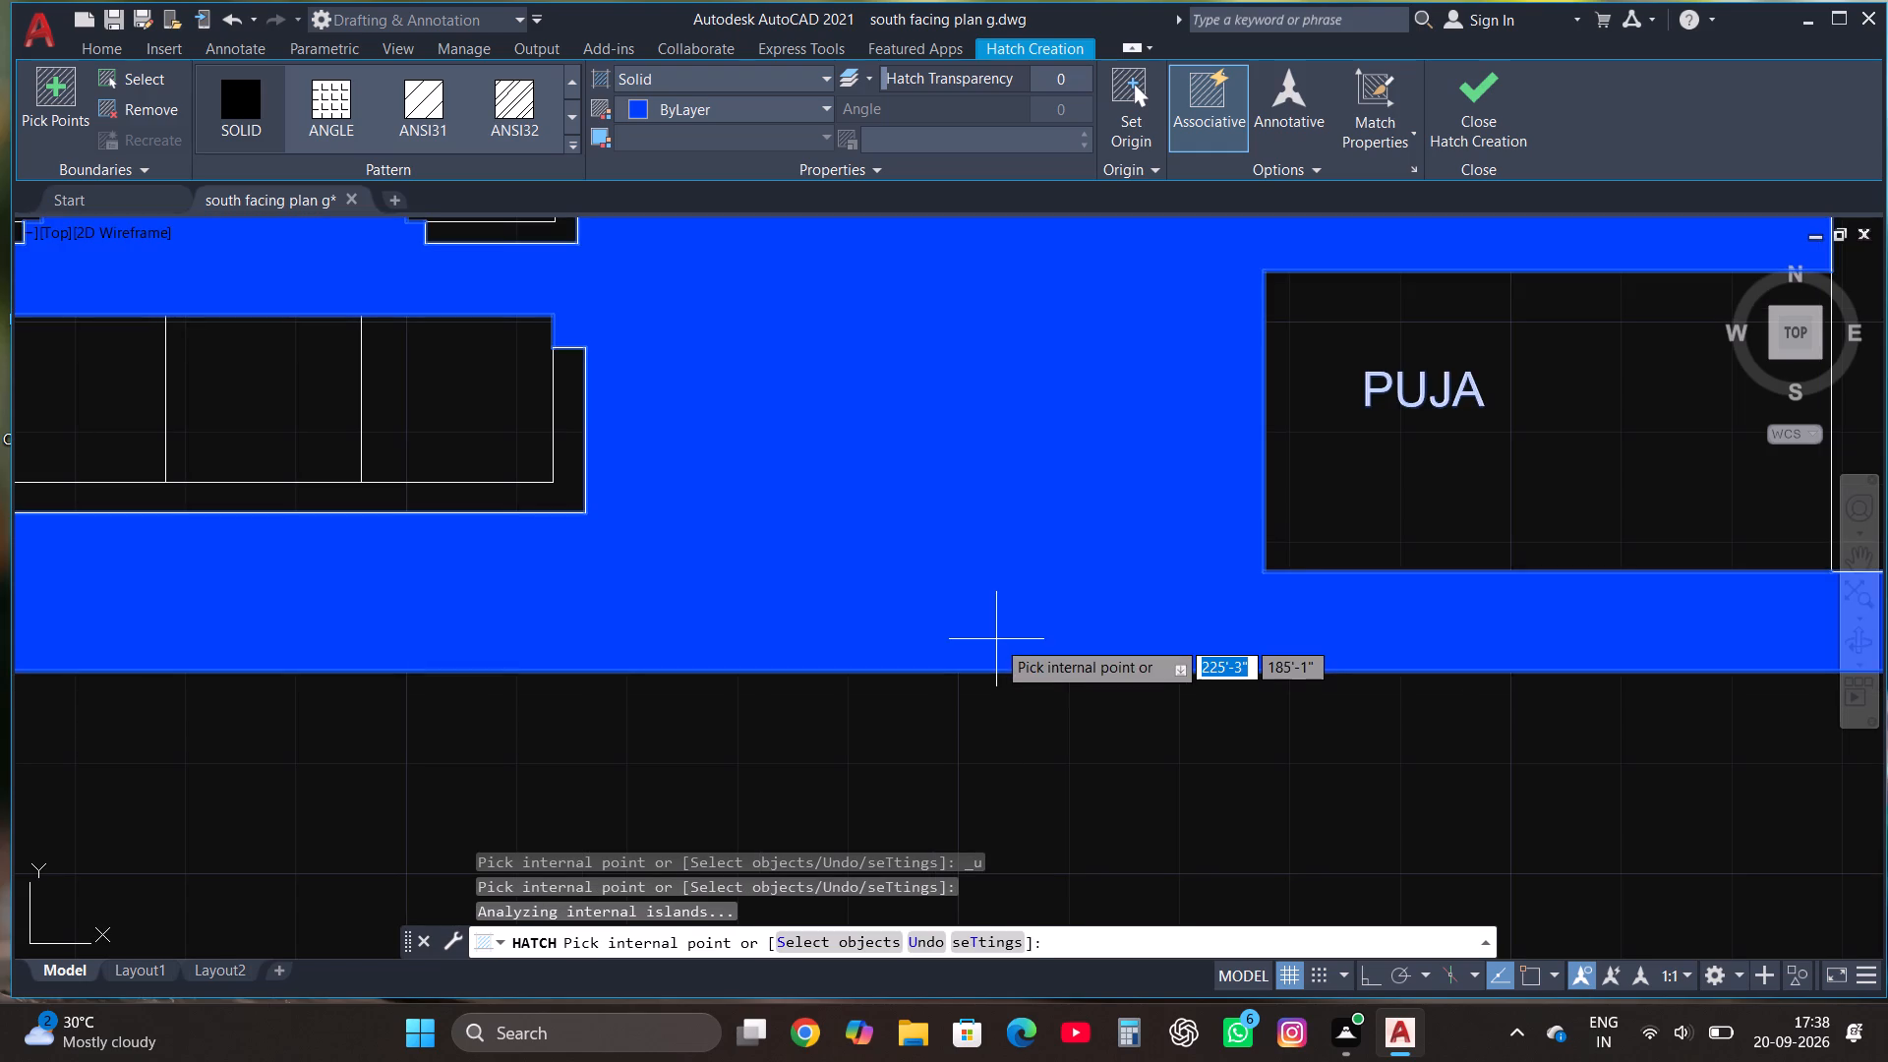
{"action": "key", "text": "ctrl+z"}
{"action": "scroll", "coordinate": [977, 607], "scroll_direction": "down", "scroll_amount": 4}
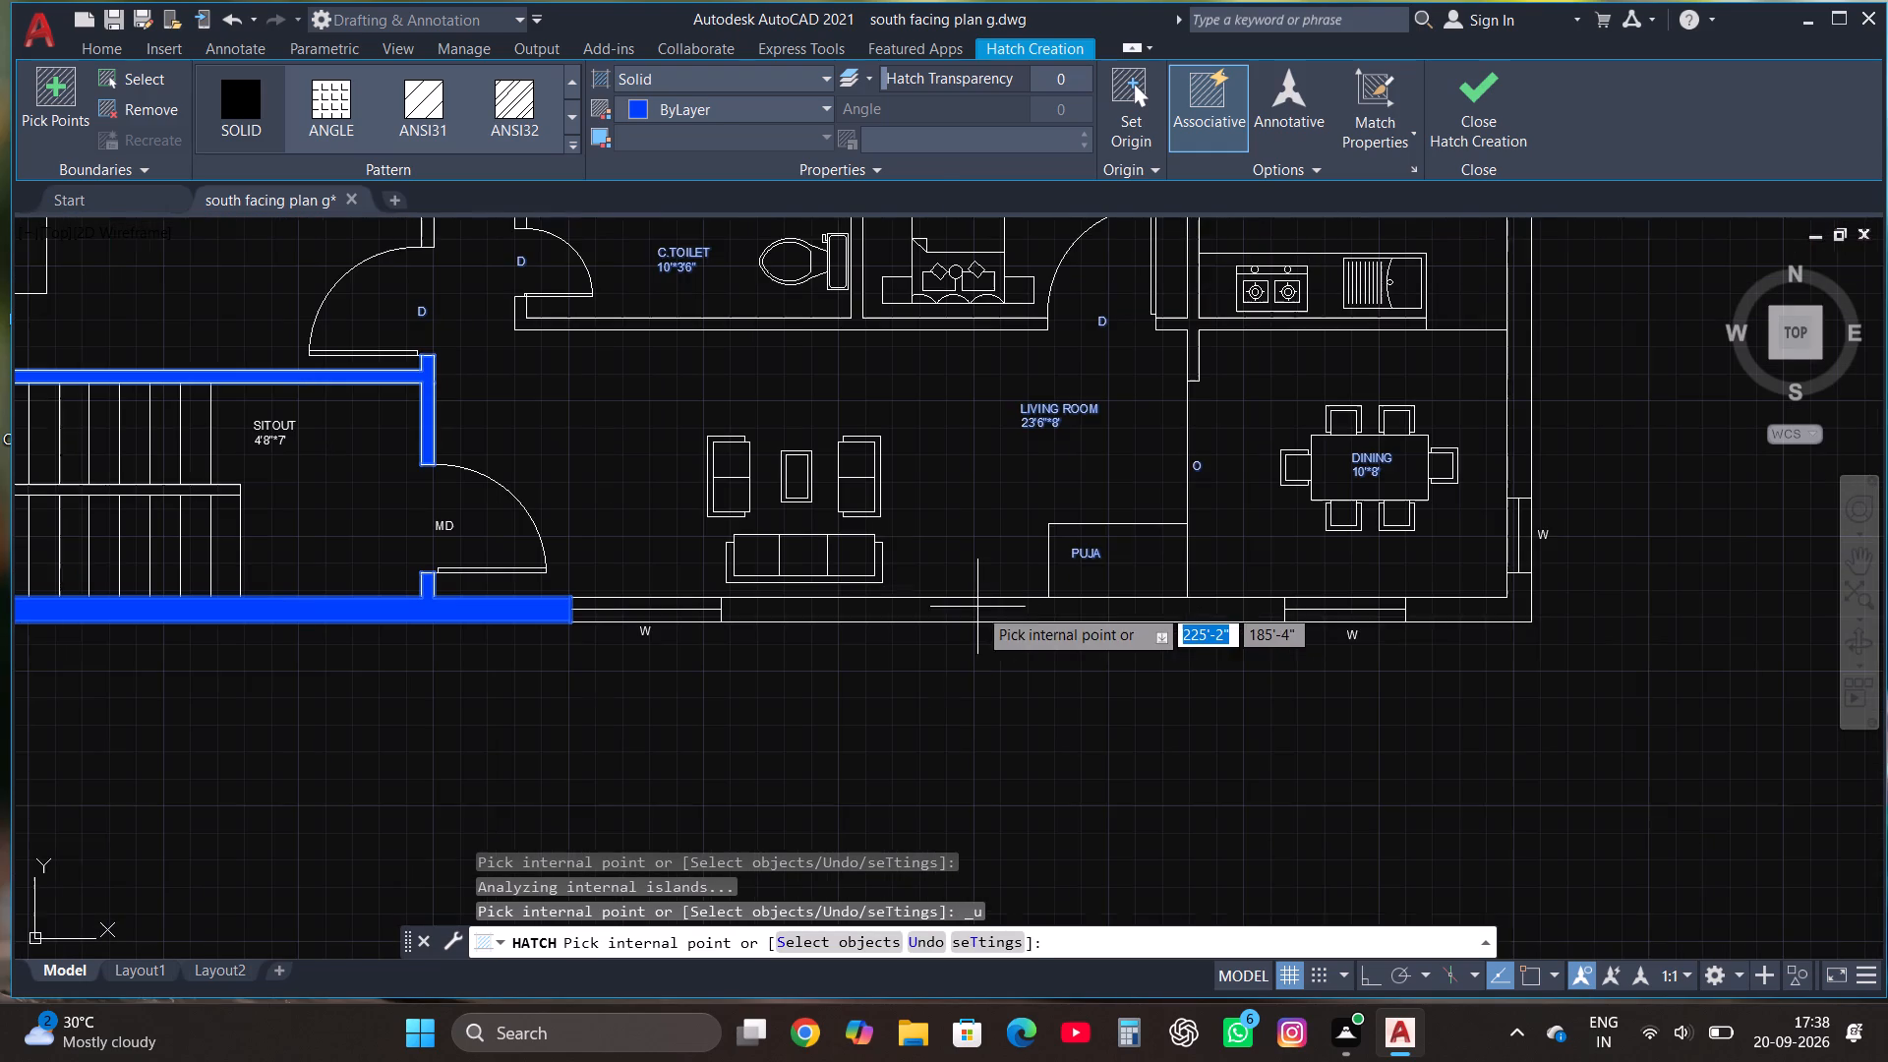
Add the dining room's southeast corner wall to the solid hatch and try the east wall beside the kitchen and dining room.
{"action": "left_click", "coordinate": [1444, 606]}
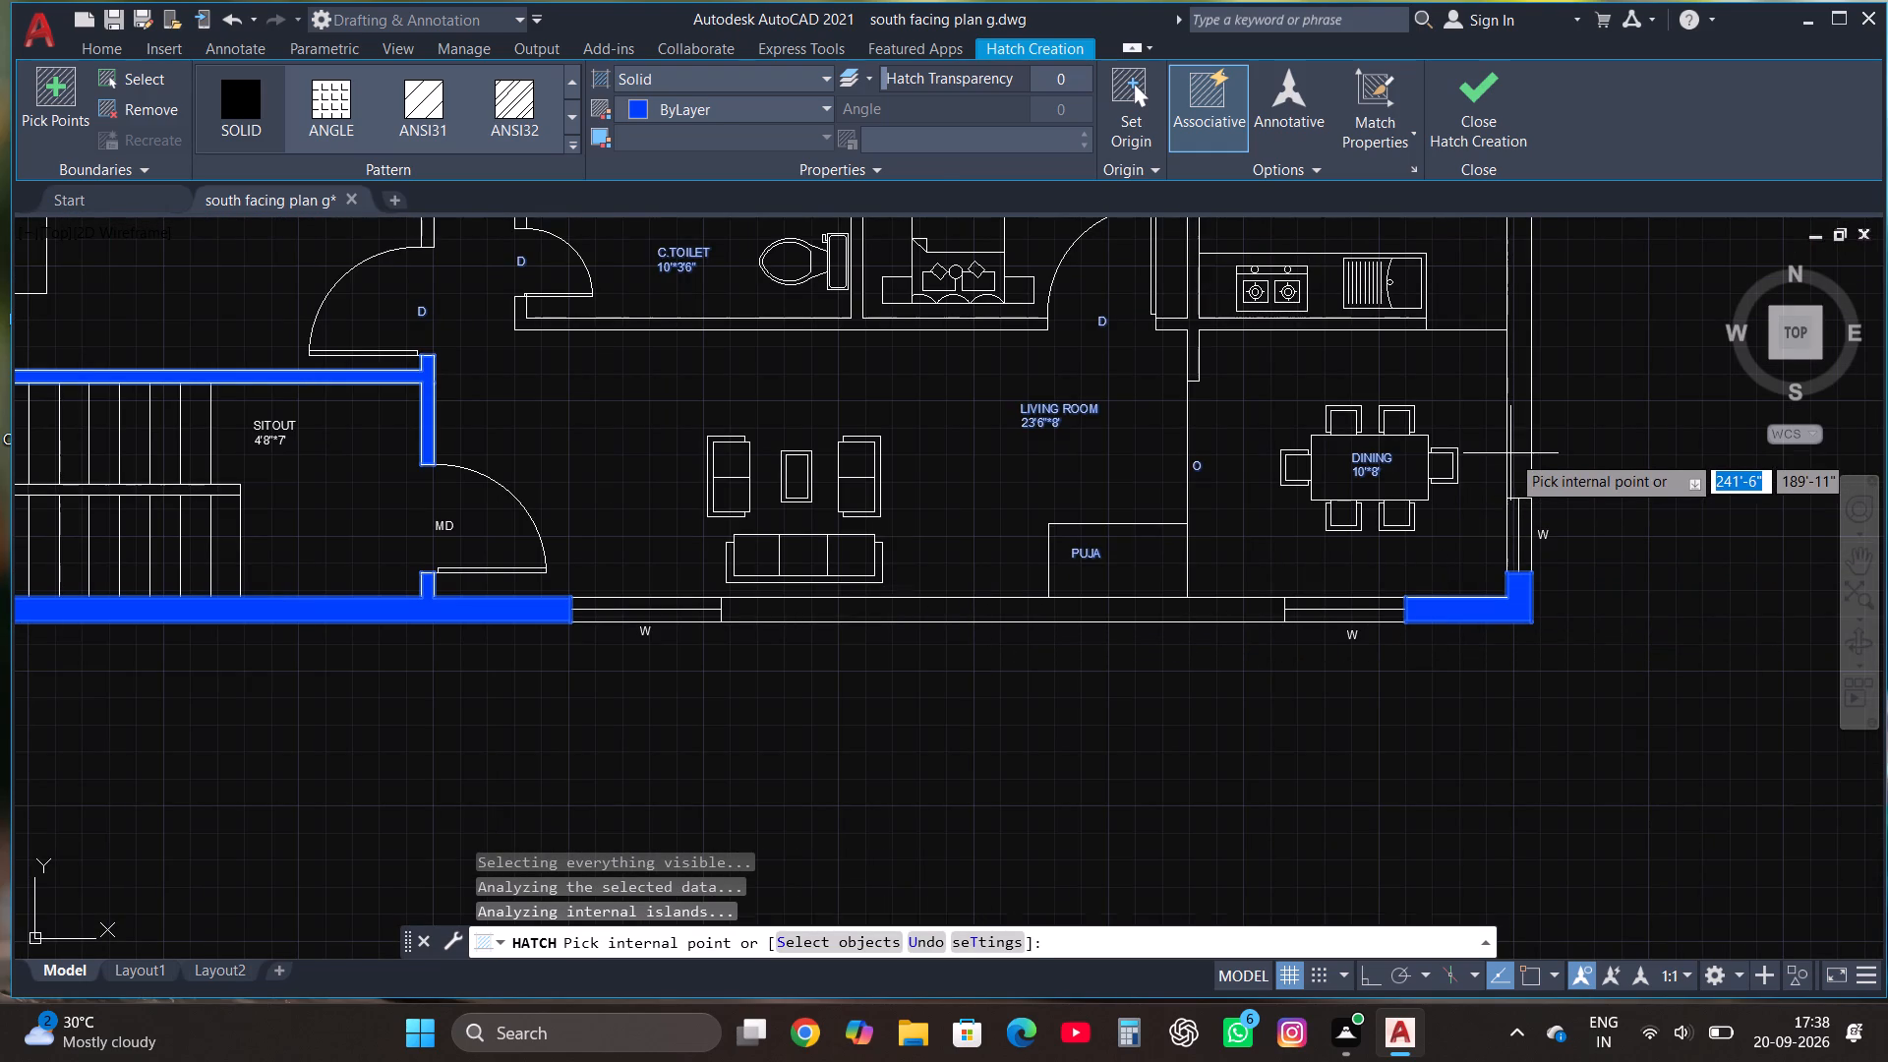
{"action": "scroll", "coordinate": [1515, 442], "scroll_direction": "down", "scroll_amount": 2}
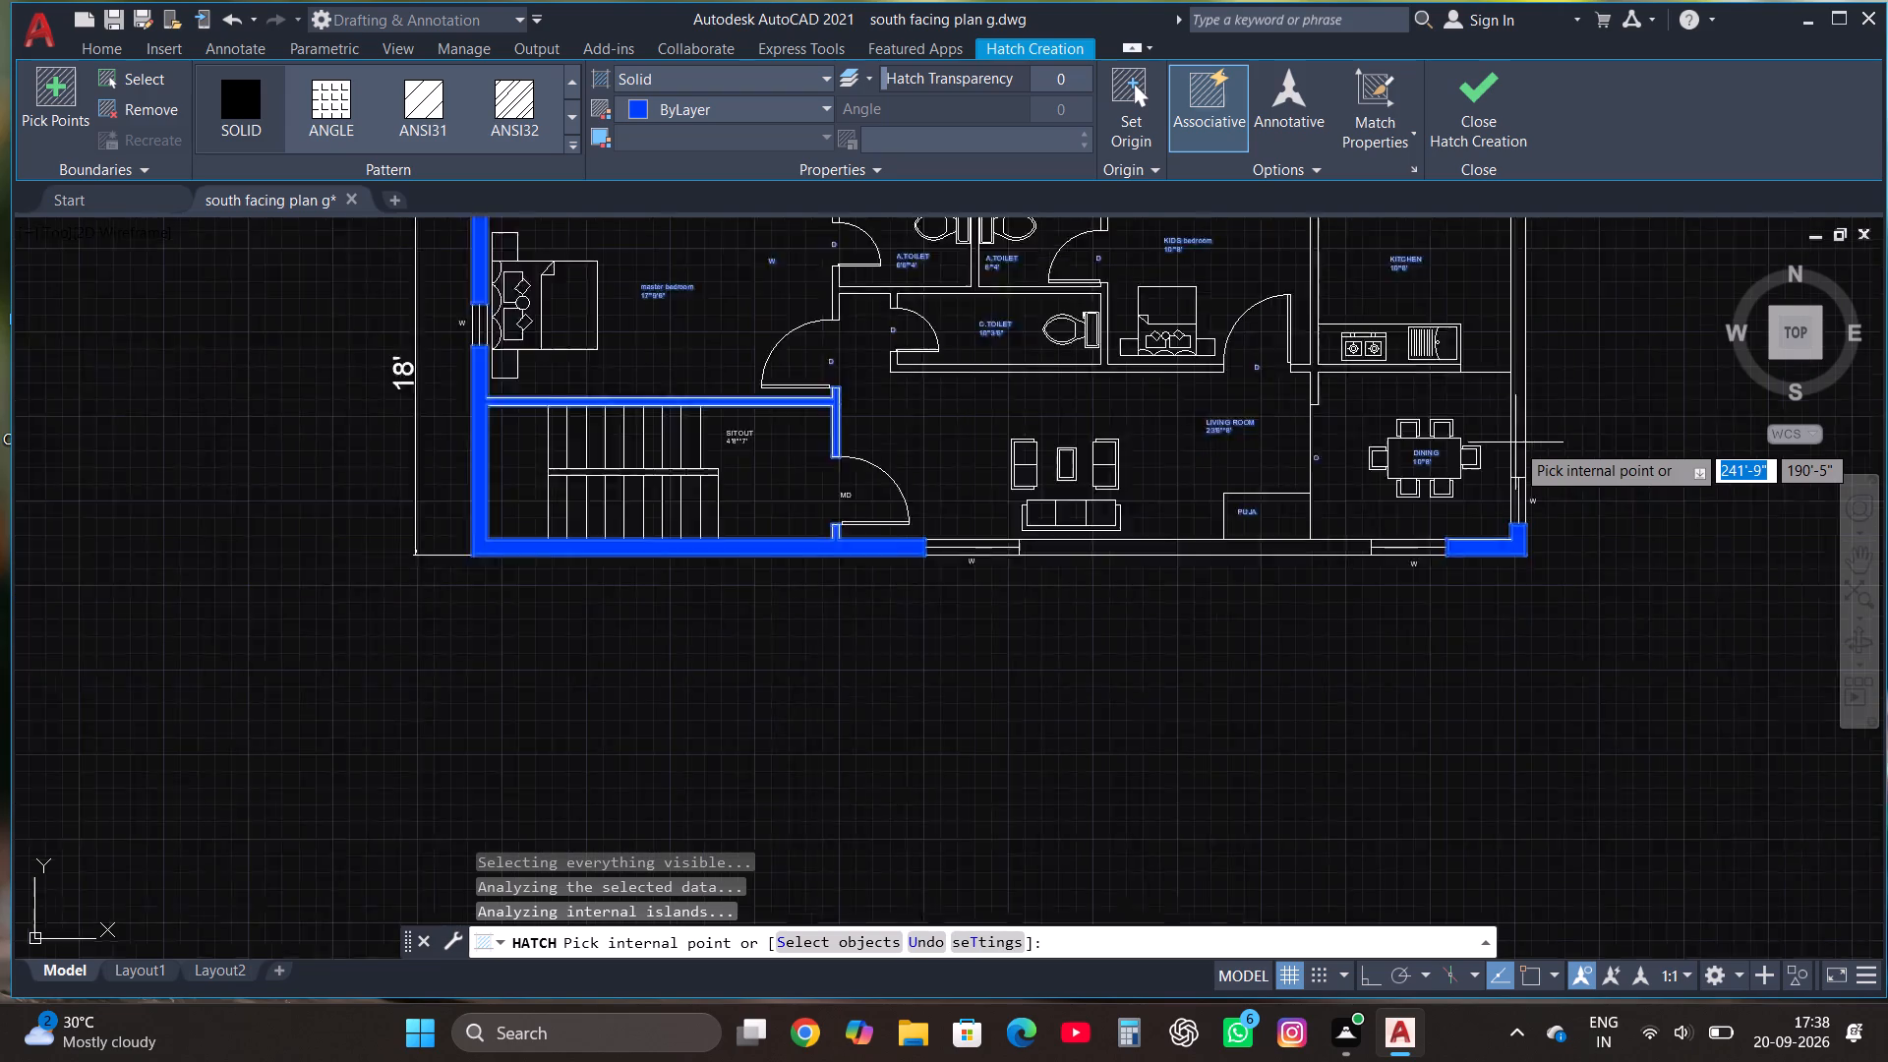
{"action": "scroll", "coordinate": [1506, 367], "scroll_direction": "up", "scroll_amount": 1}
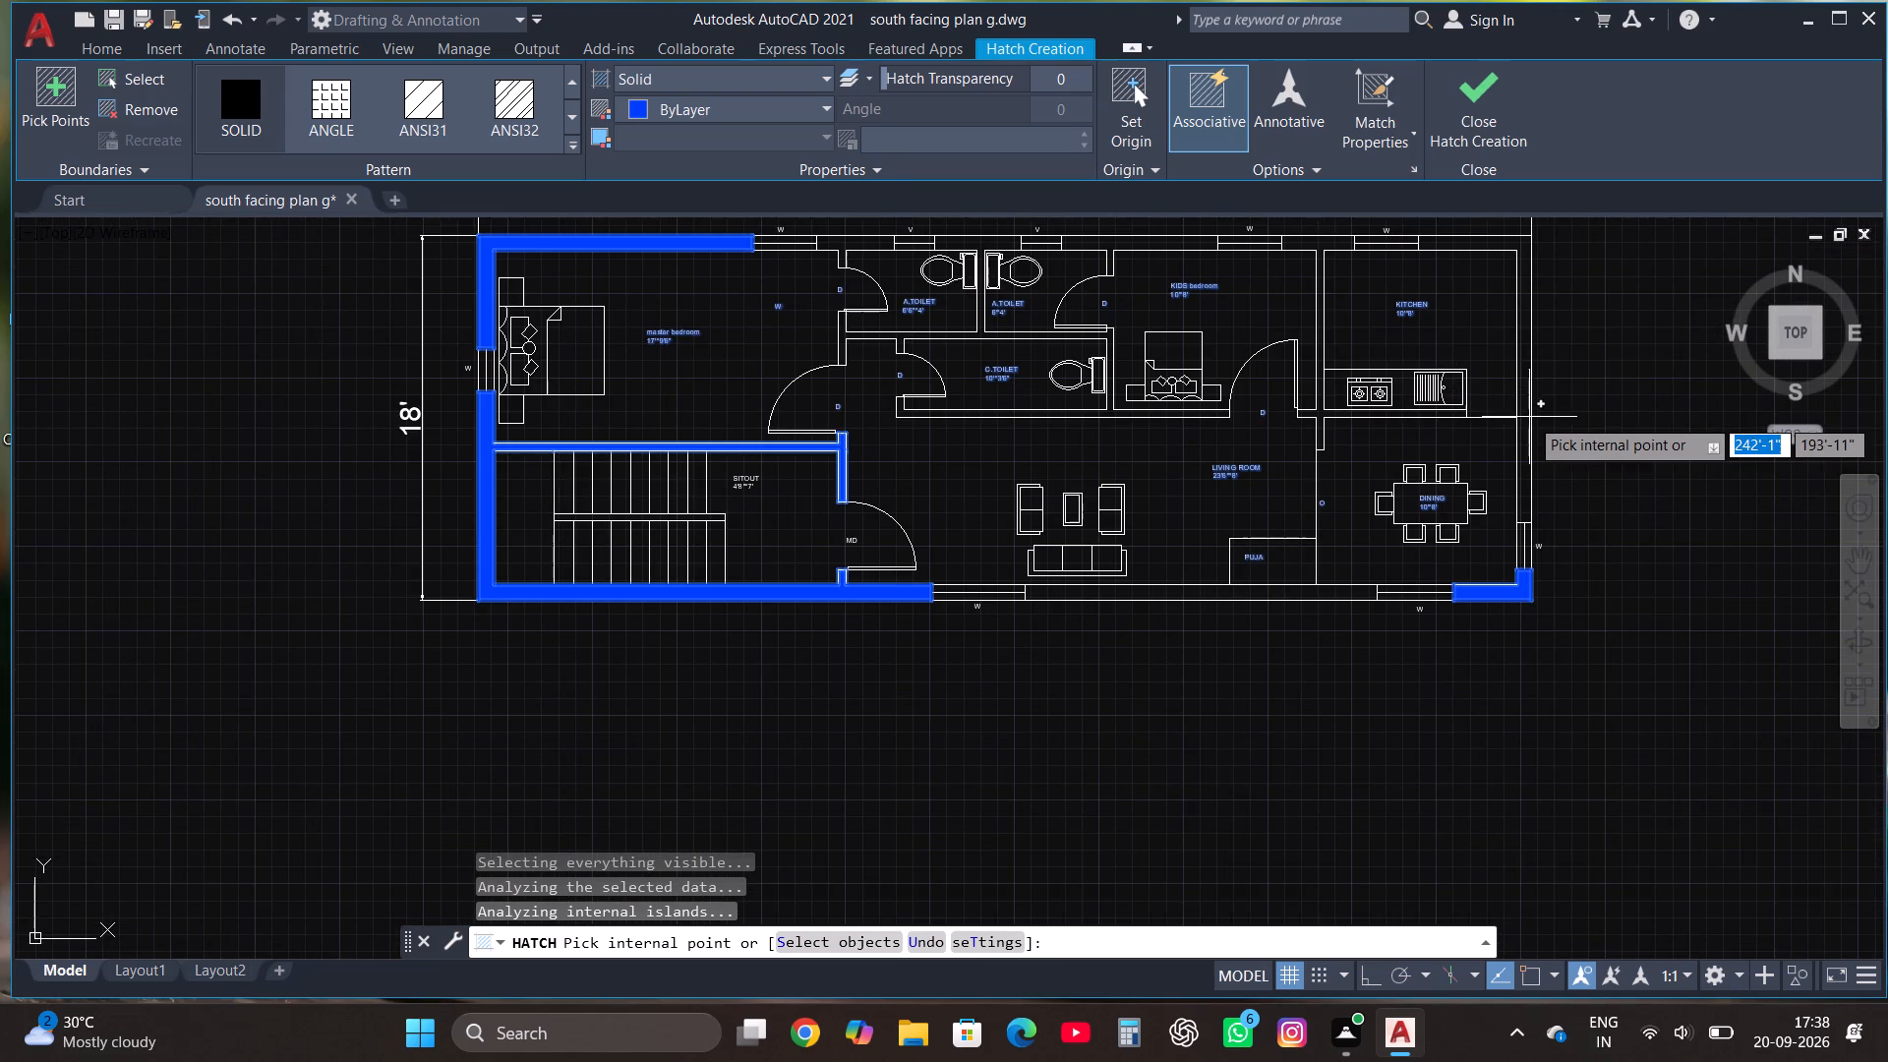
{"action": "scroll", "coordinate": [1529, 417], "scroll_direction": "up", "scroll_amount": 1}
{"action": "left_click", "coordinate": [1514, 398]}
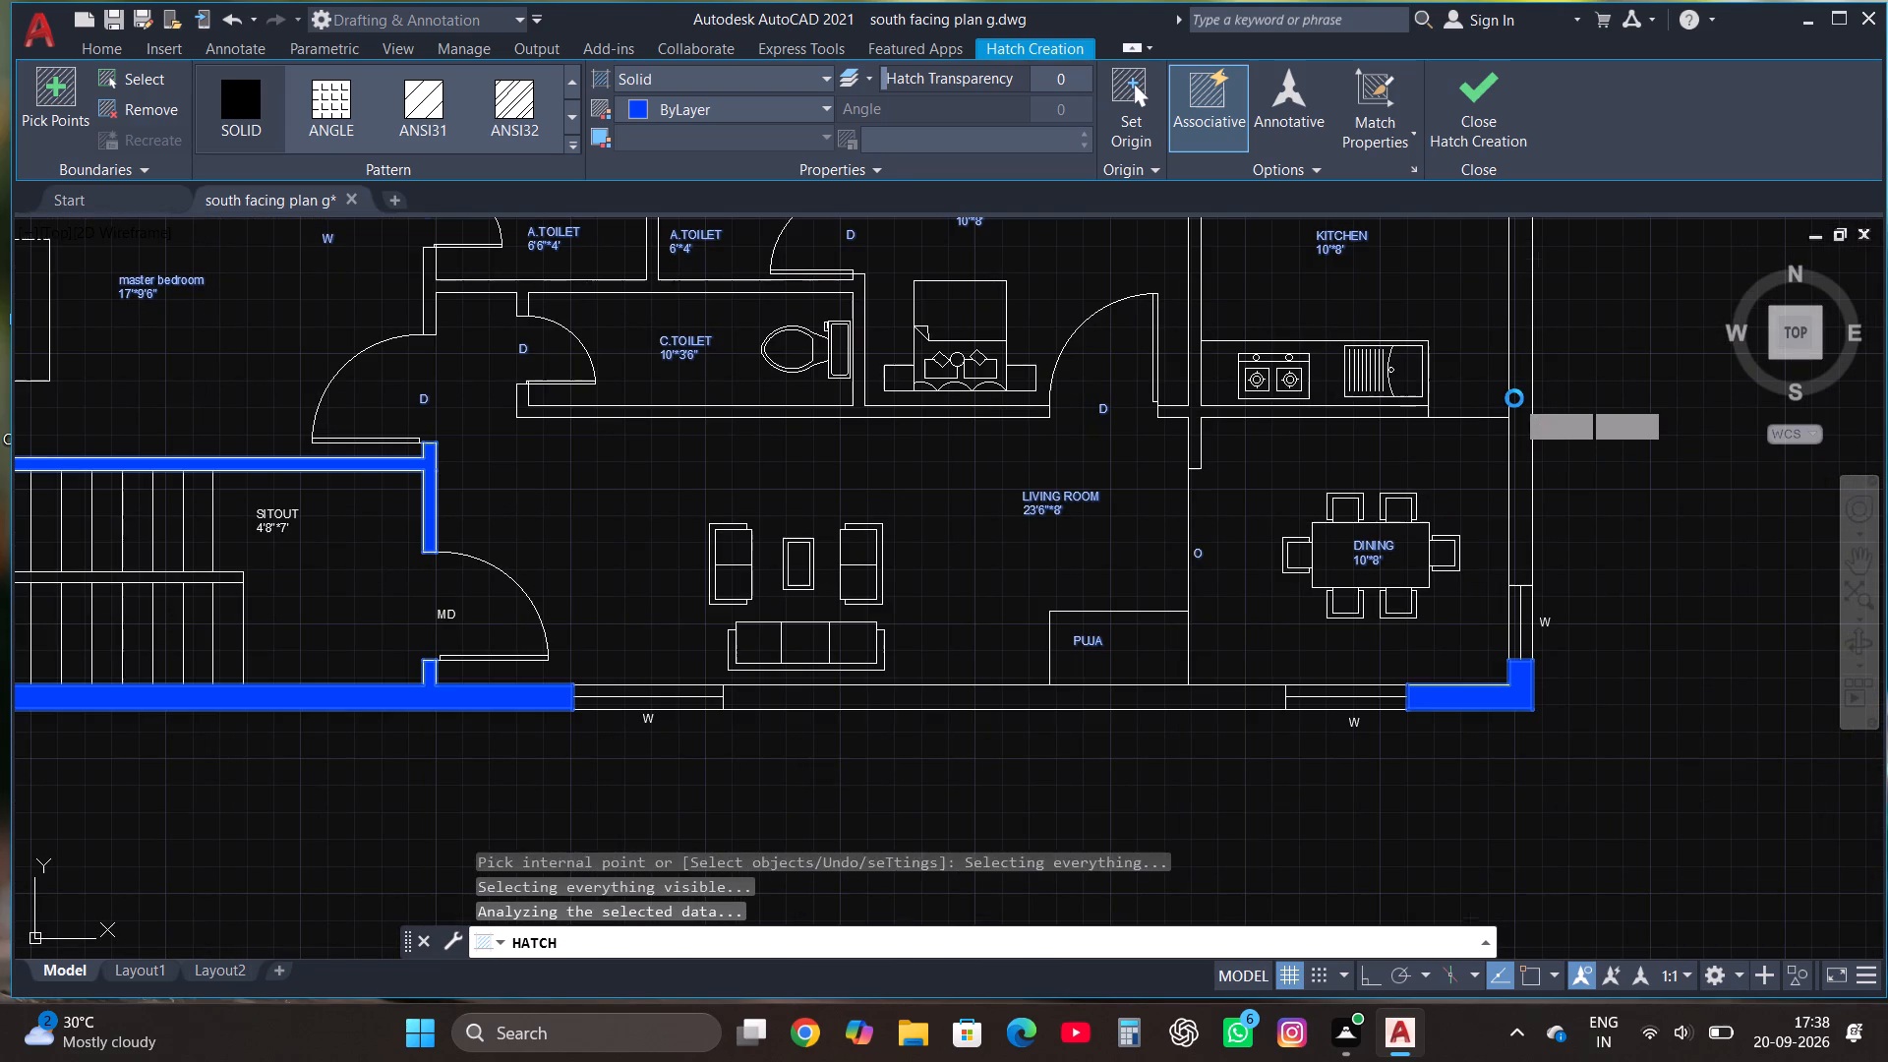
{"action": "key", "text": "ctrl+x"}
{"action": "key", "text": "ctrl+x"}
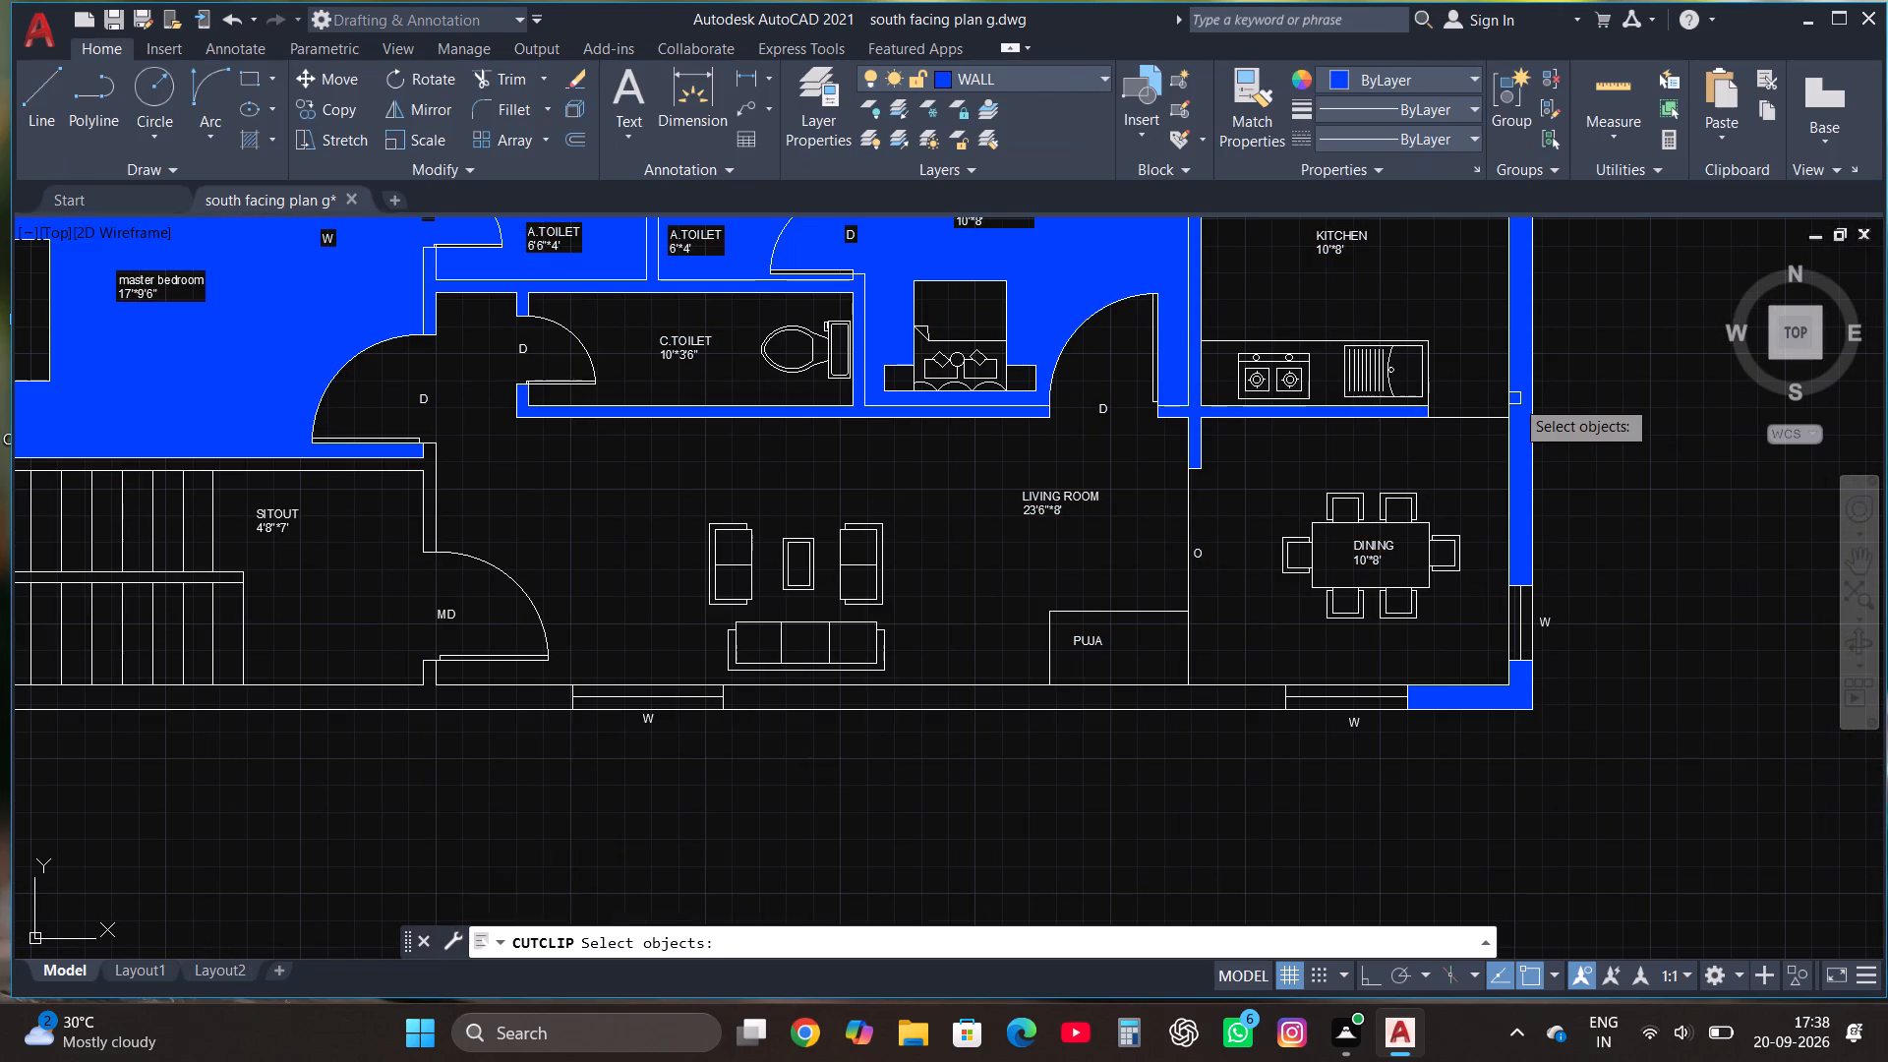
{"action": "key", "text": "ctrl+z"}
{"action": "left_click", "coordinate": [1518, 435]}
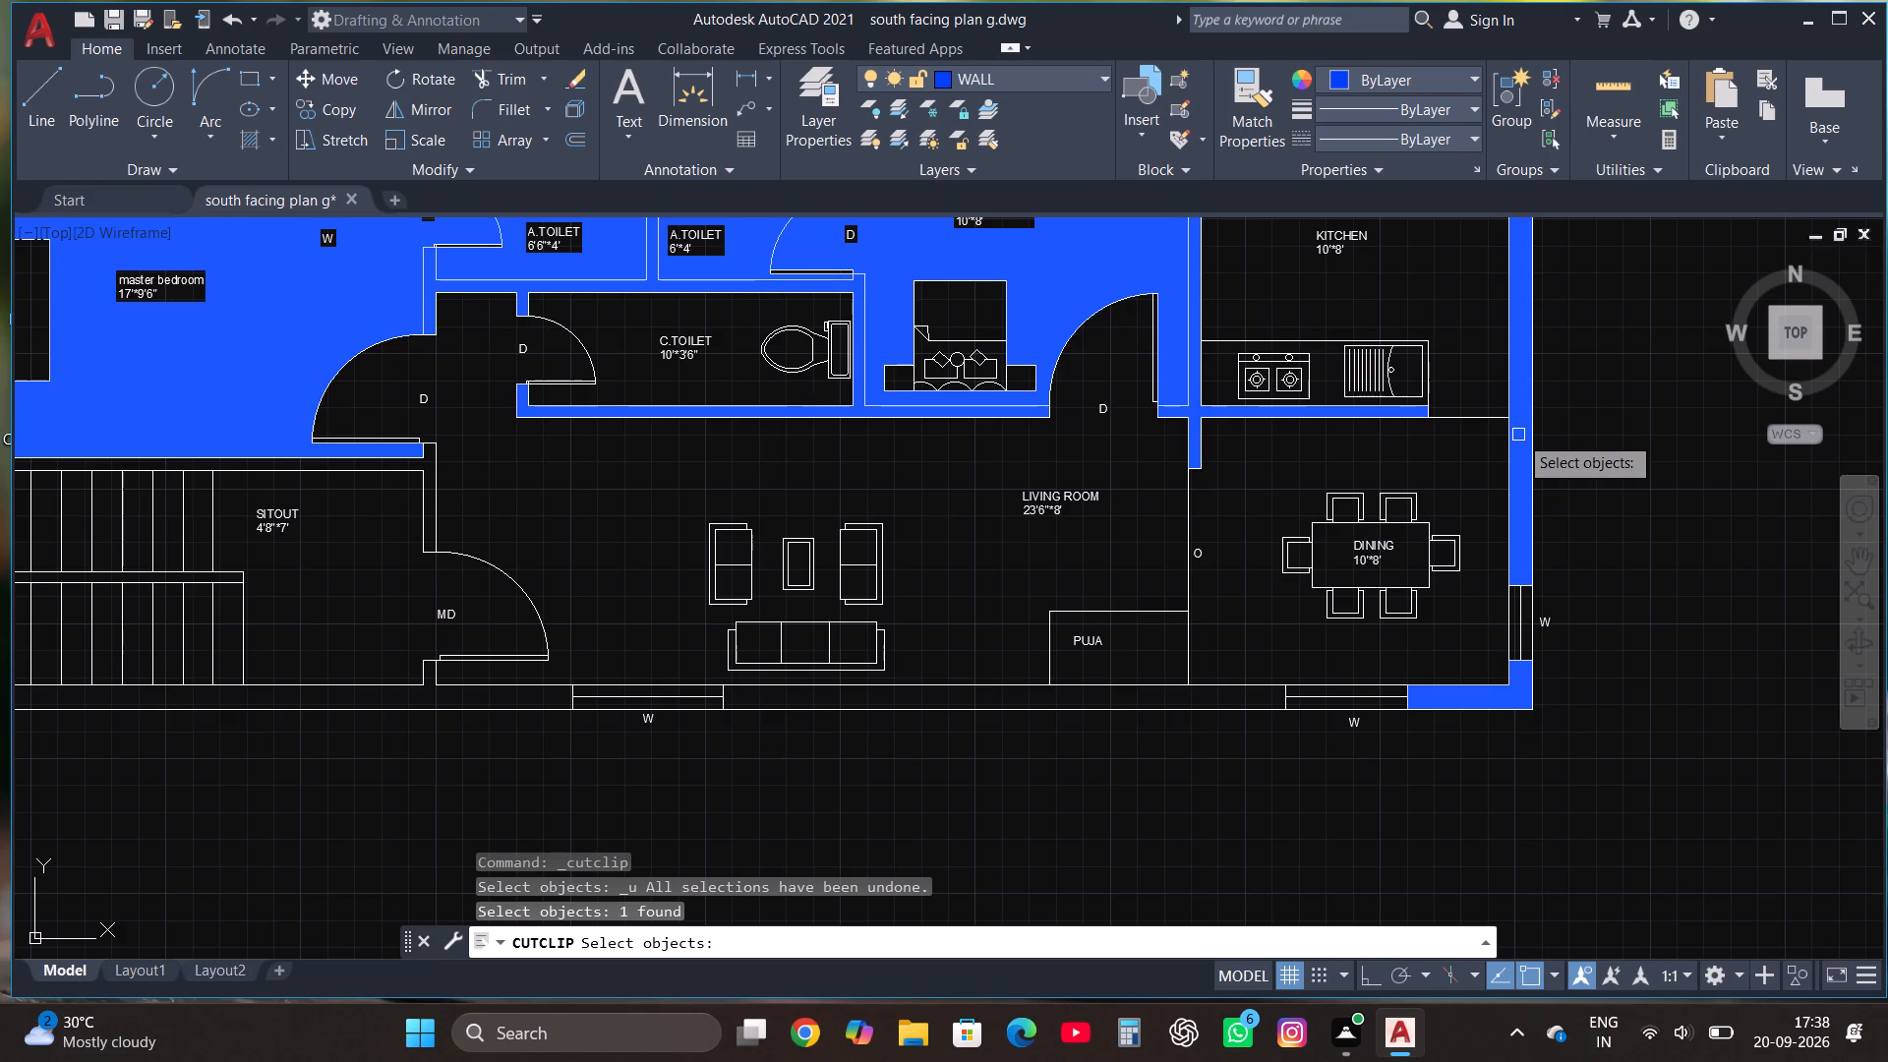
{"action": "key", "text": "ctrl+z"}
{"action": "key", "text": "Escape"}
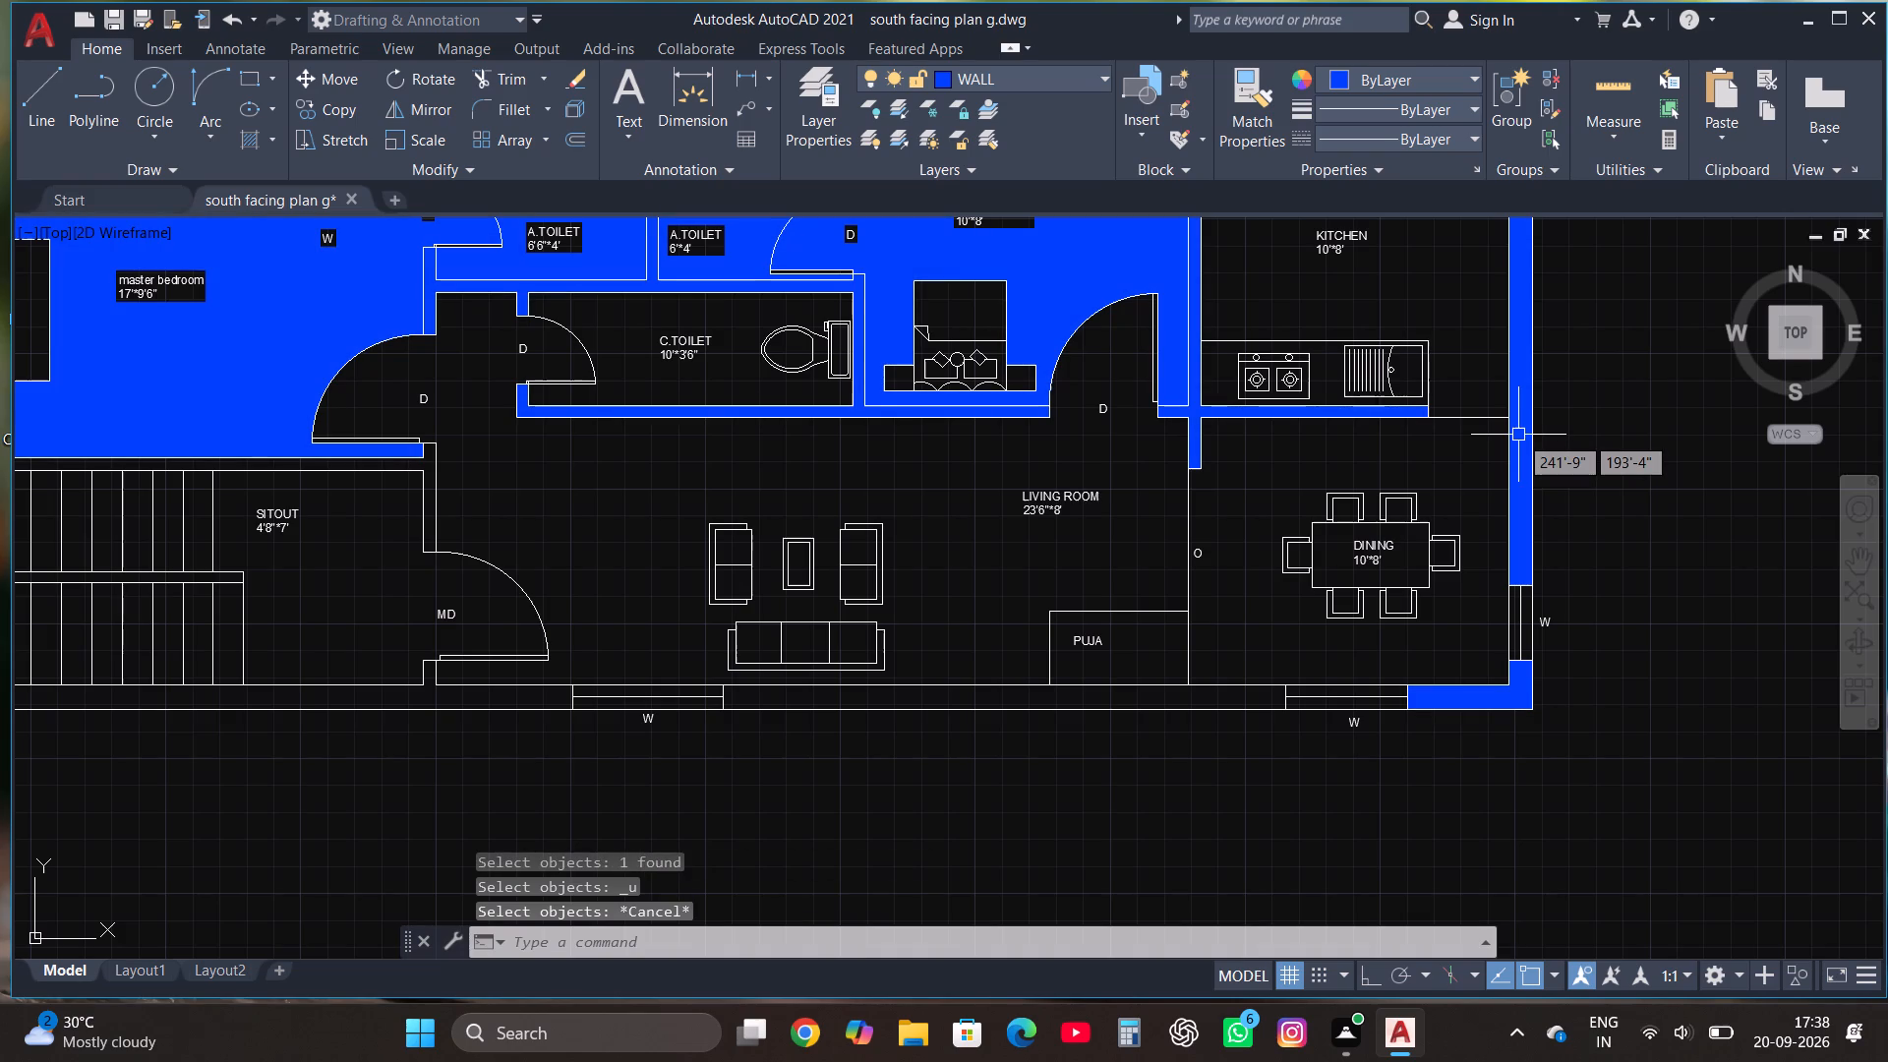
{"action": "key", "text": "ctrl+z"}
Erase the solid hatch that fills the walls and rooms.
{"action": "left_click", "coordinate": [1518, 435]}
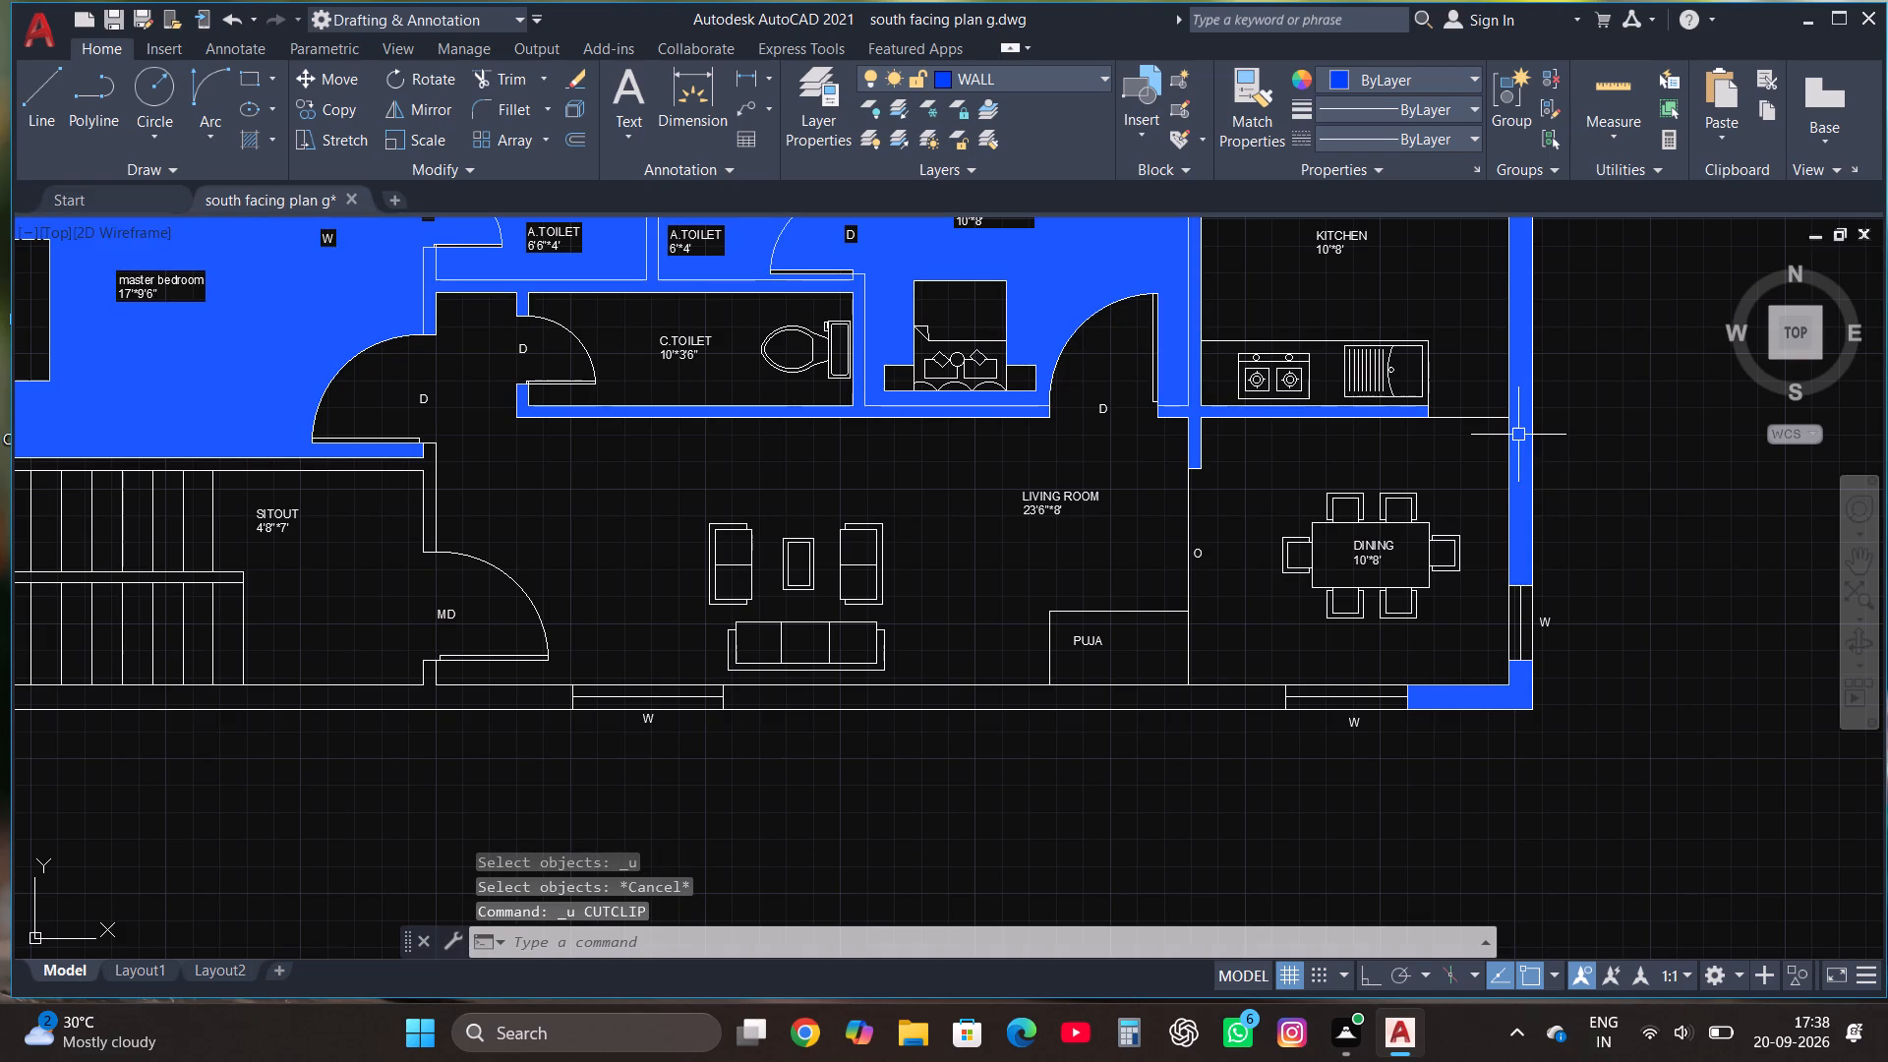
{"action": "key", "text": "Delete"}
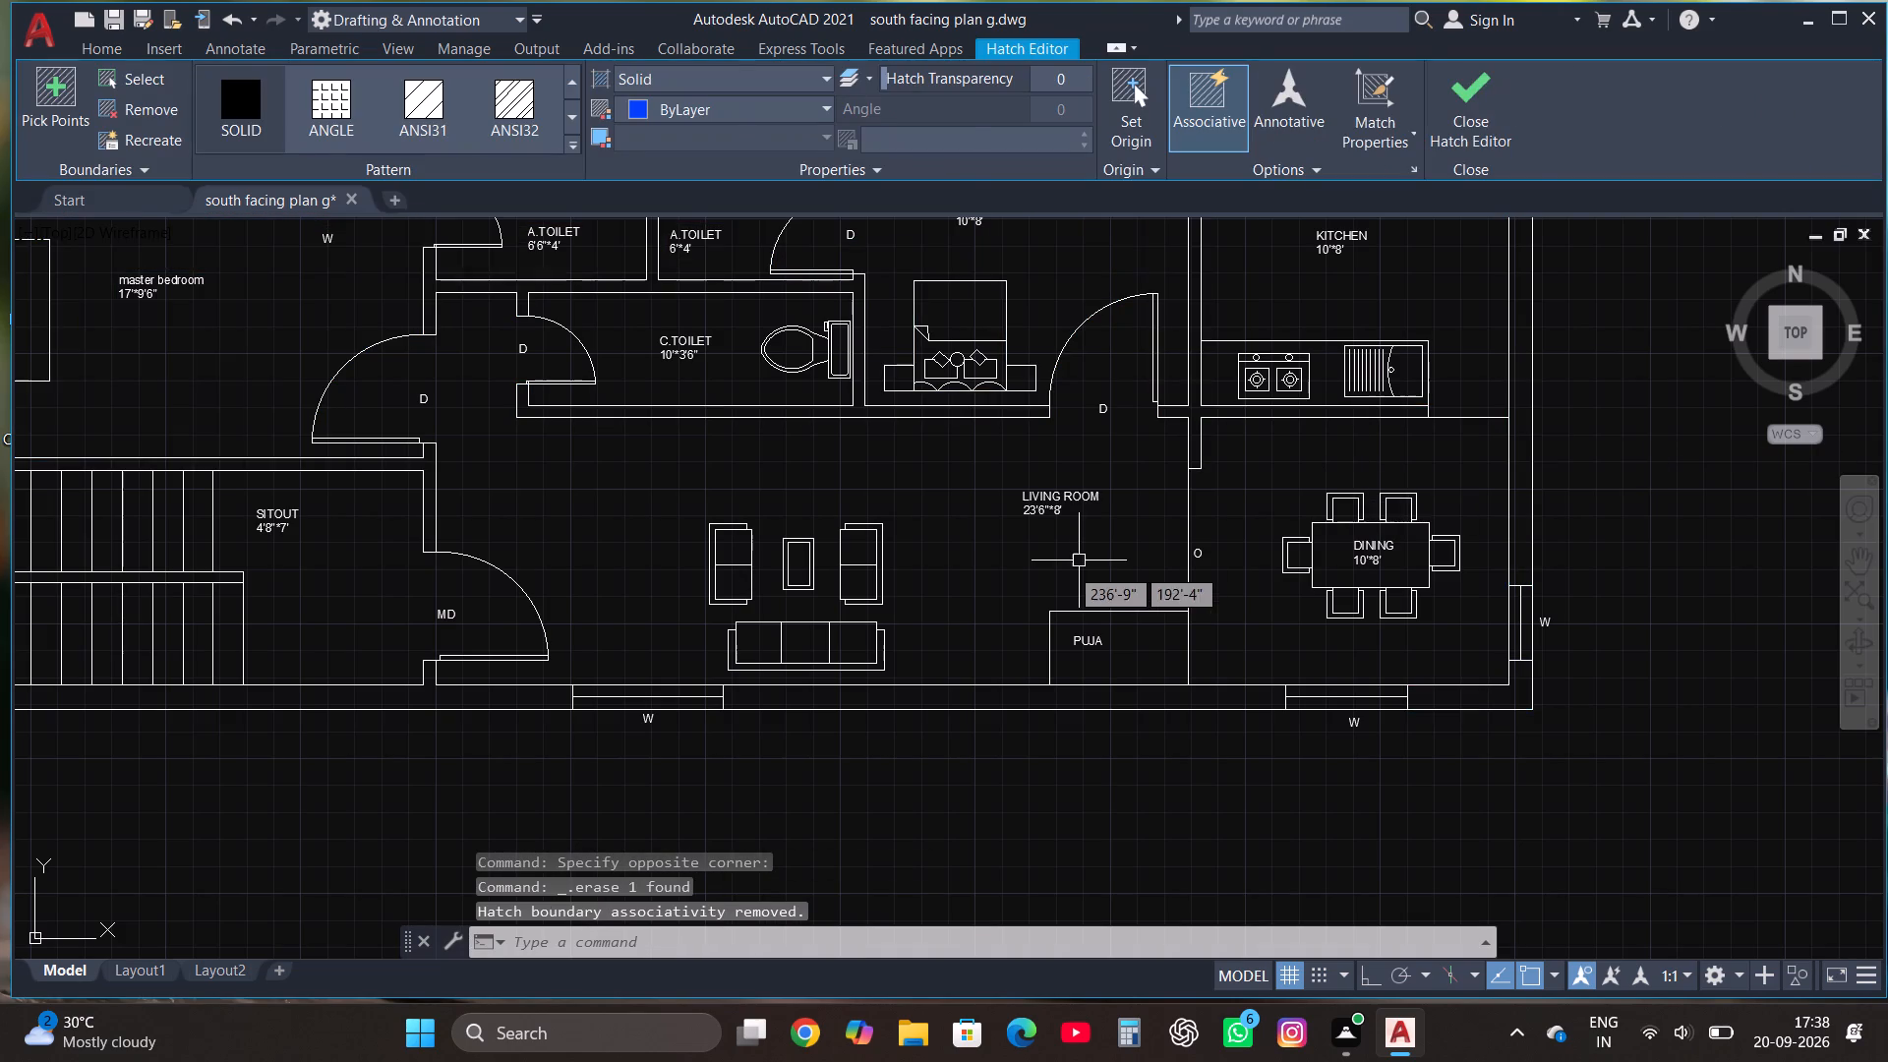
Start a new solid hatch on the master bedroom's northwest corner walls and the north wall between its window and the first toilet ventilator.
{"action": "scroll", "coordinate": [992, 642], "scroll_direction": "down", "scroll_amount": 2}
{"action": "scroll", "coordinate": [1017, 530], "scroll_direction": "up", "scroll_amount": 1}
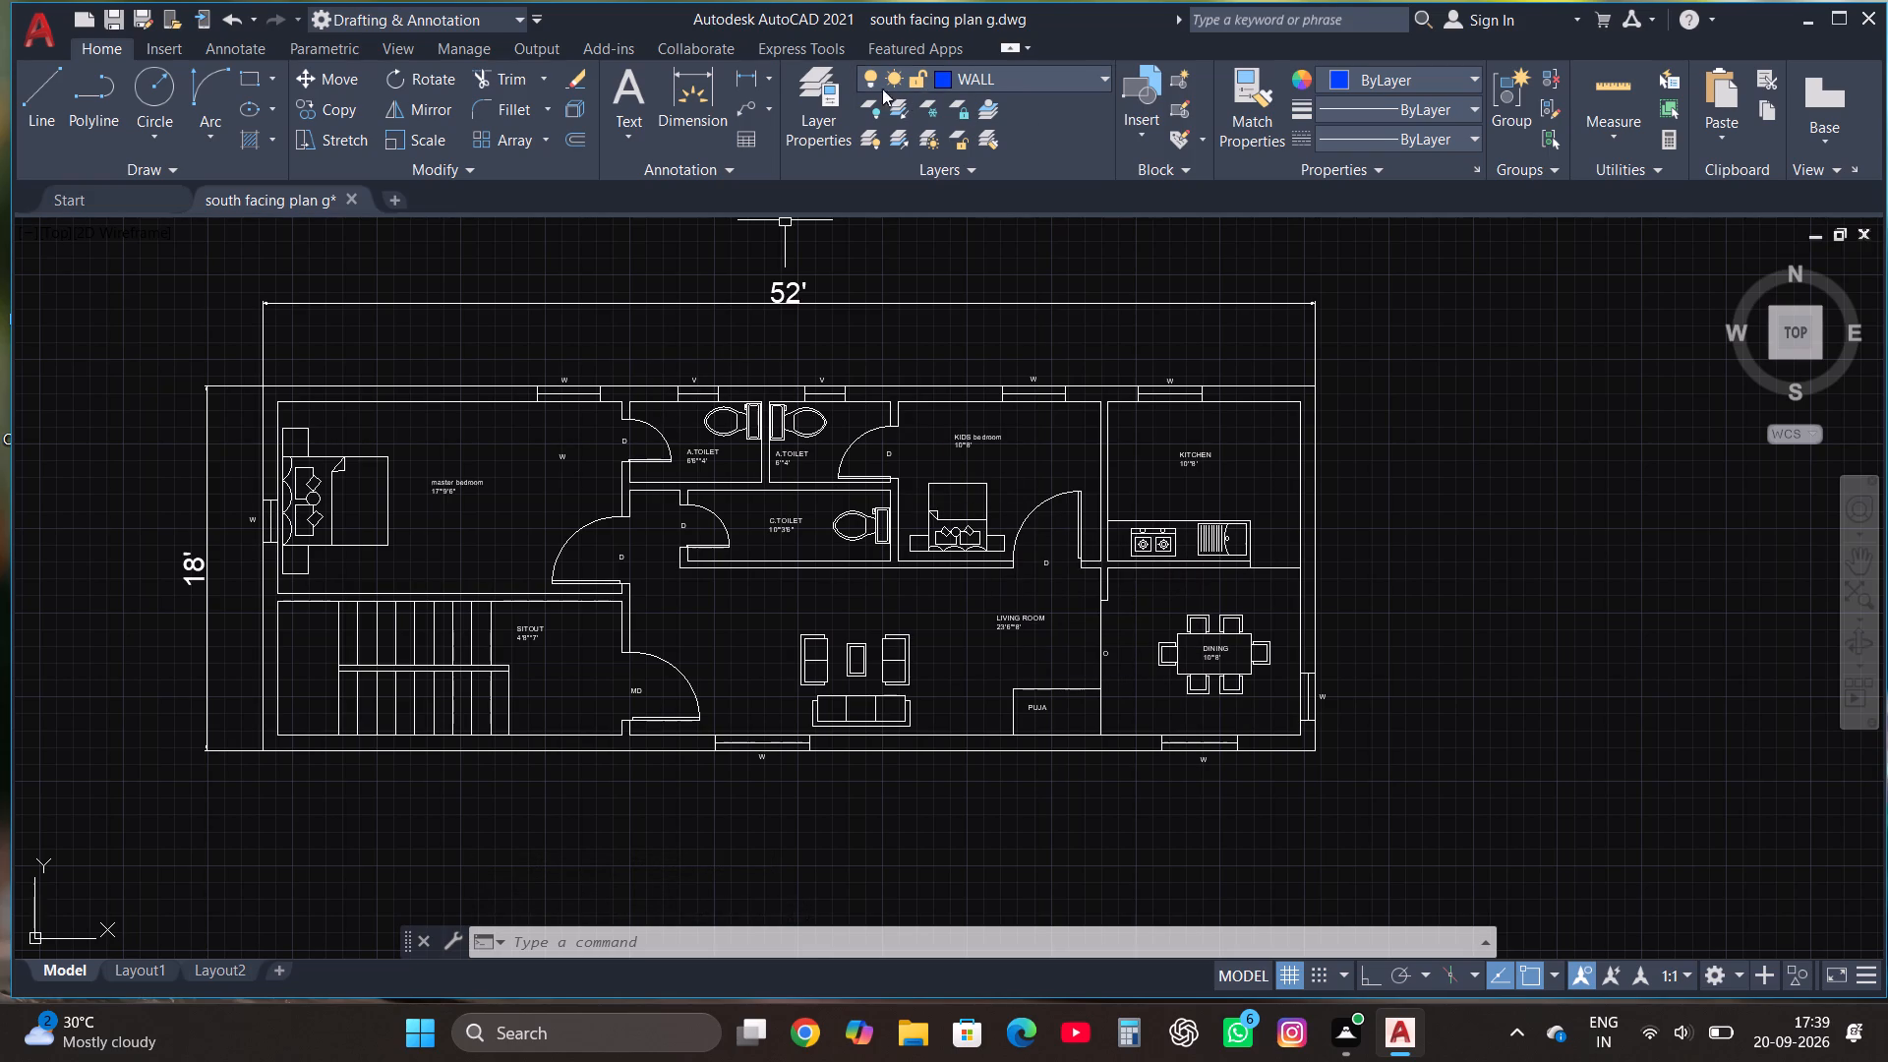
{"action": "type", "text": "HAT"}
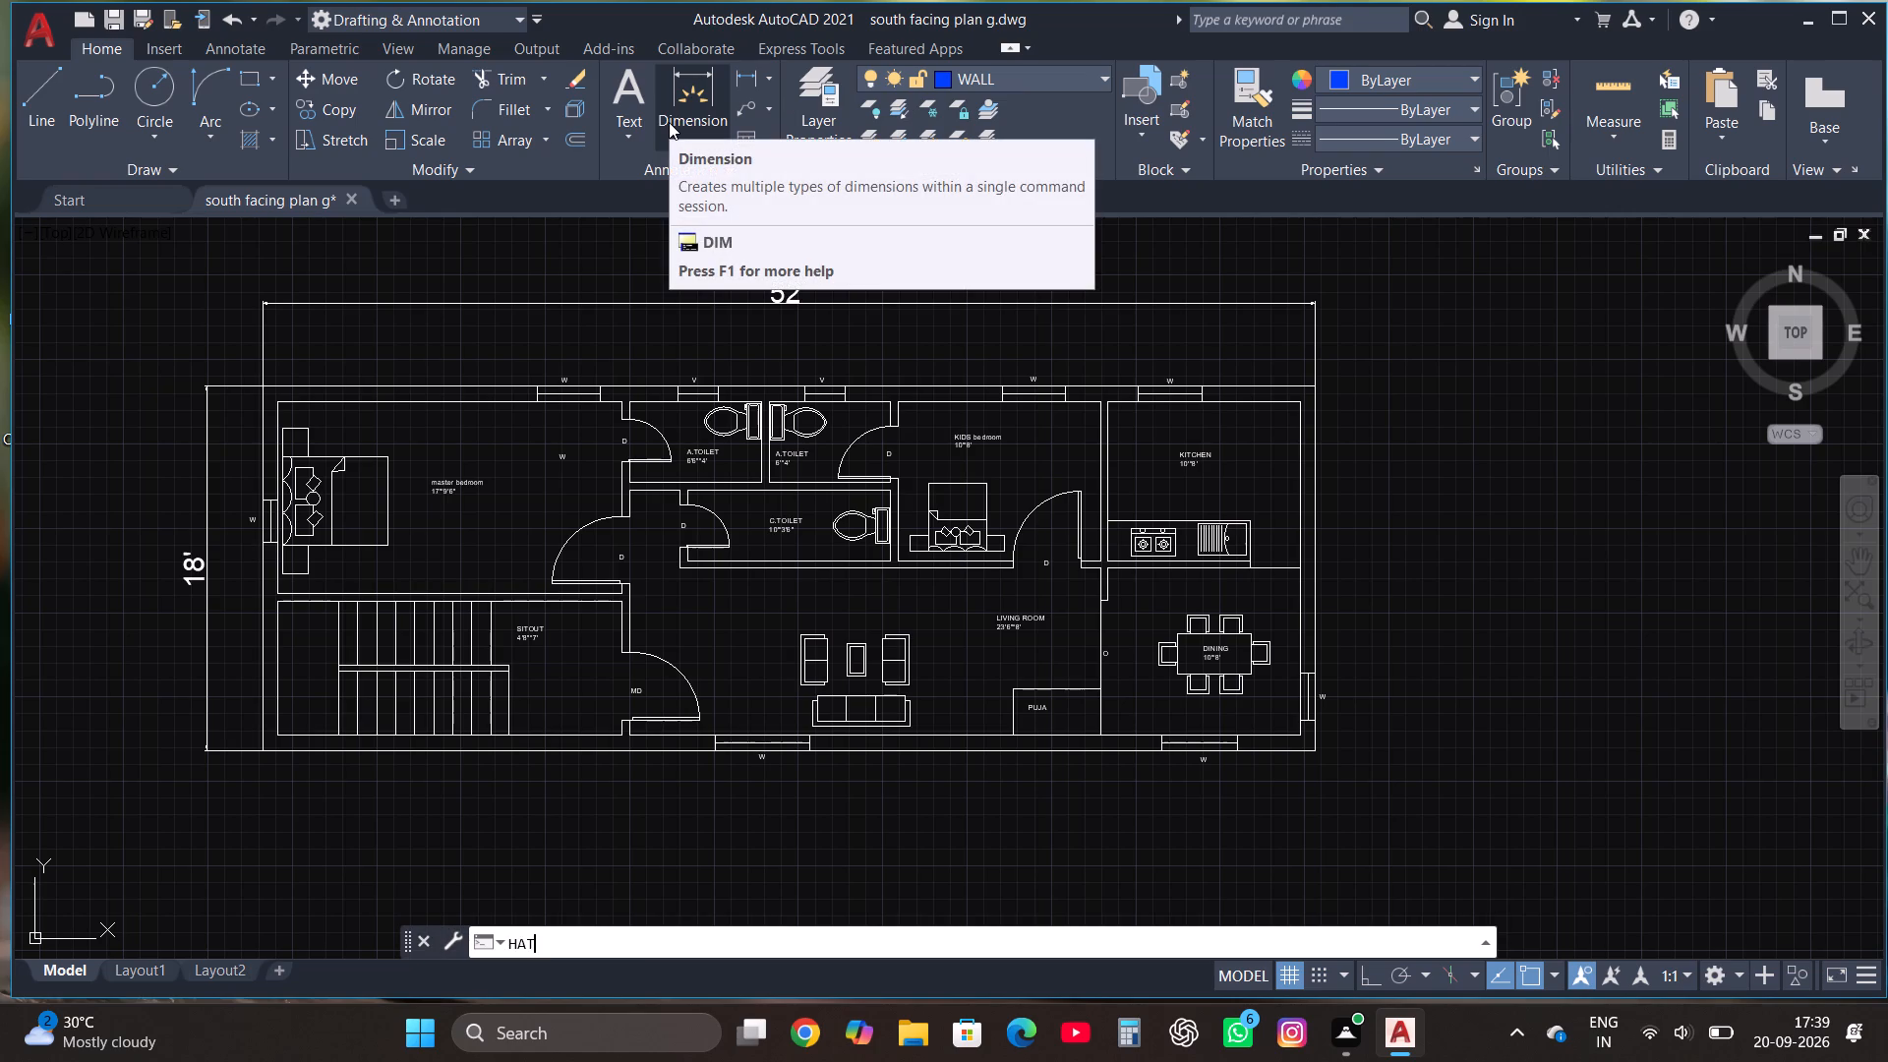
{"action": "left_click", "coordinate": [534, 676]}
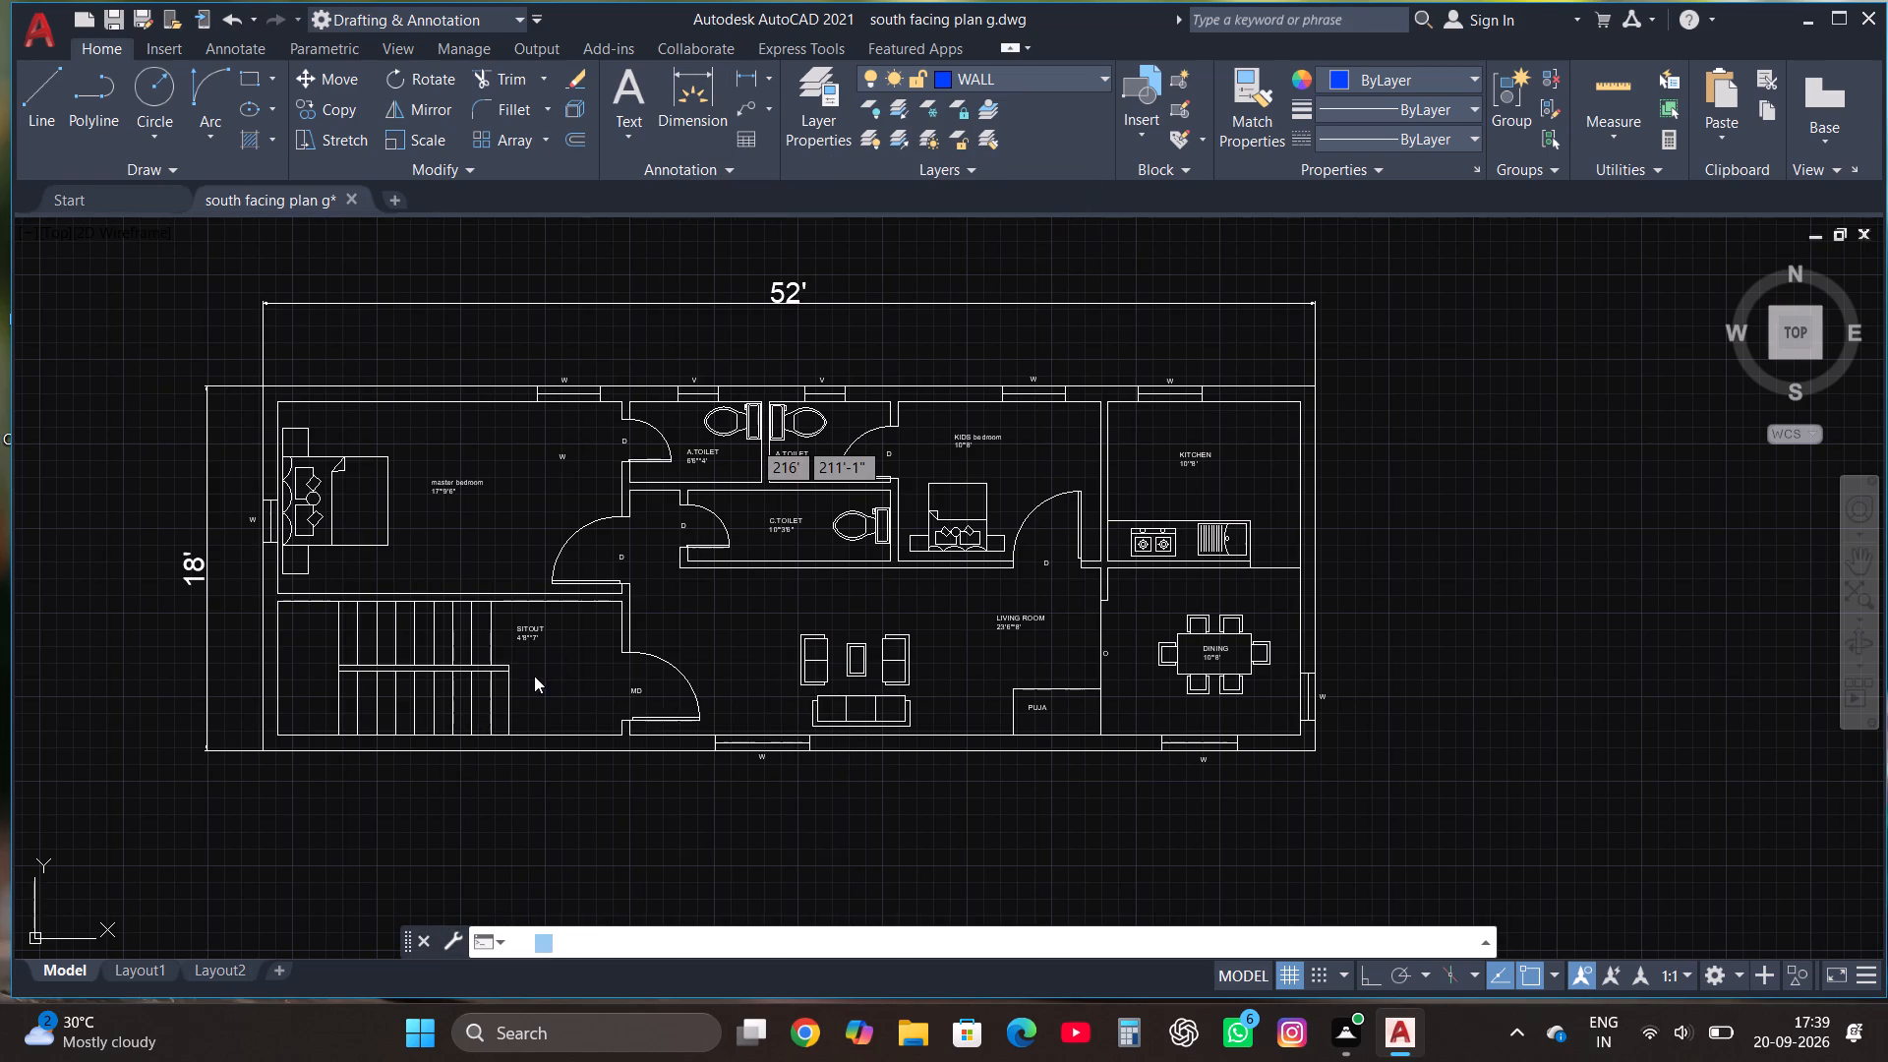
{"action": "scroll", "coordinate": [415, 393], "scroll_direction": "up", "scroll_amount": 2}
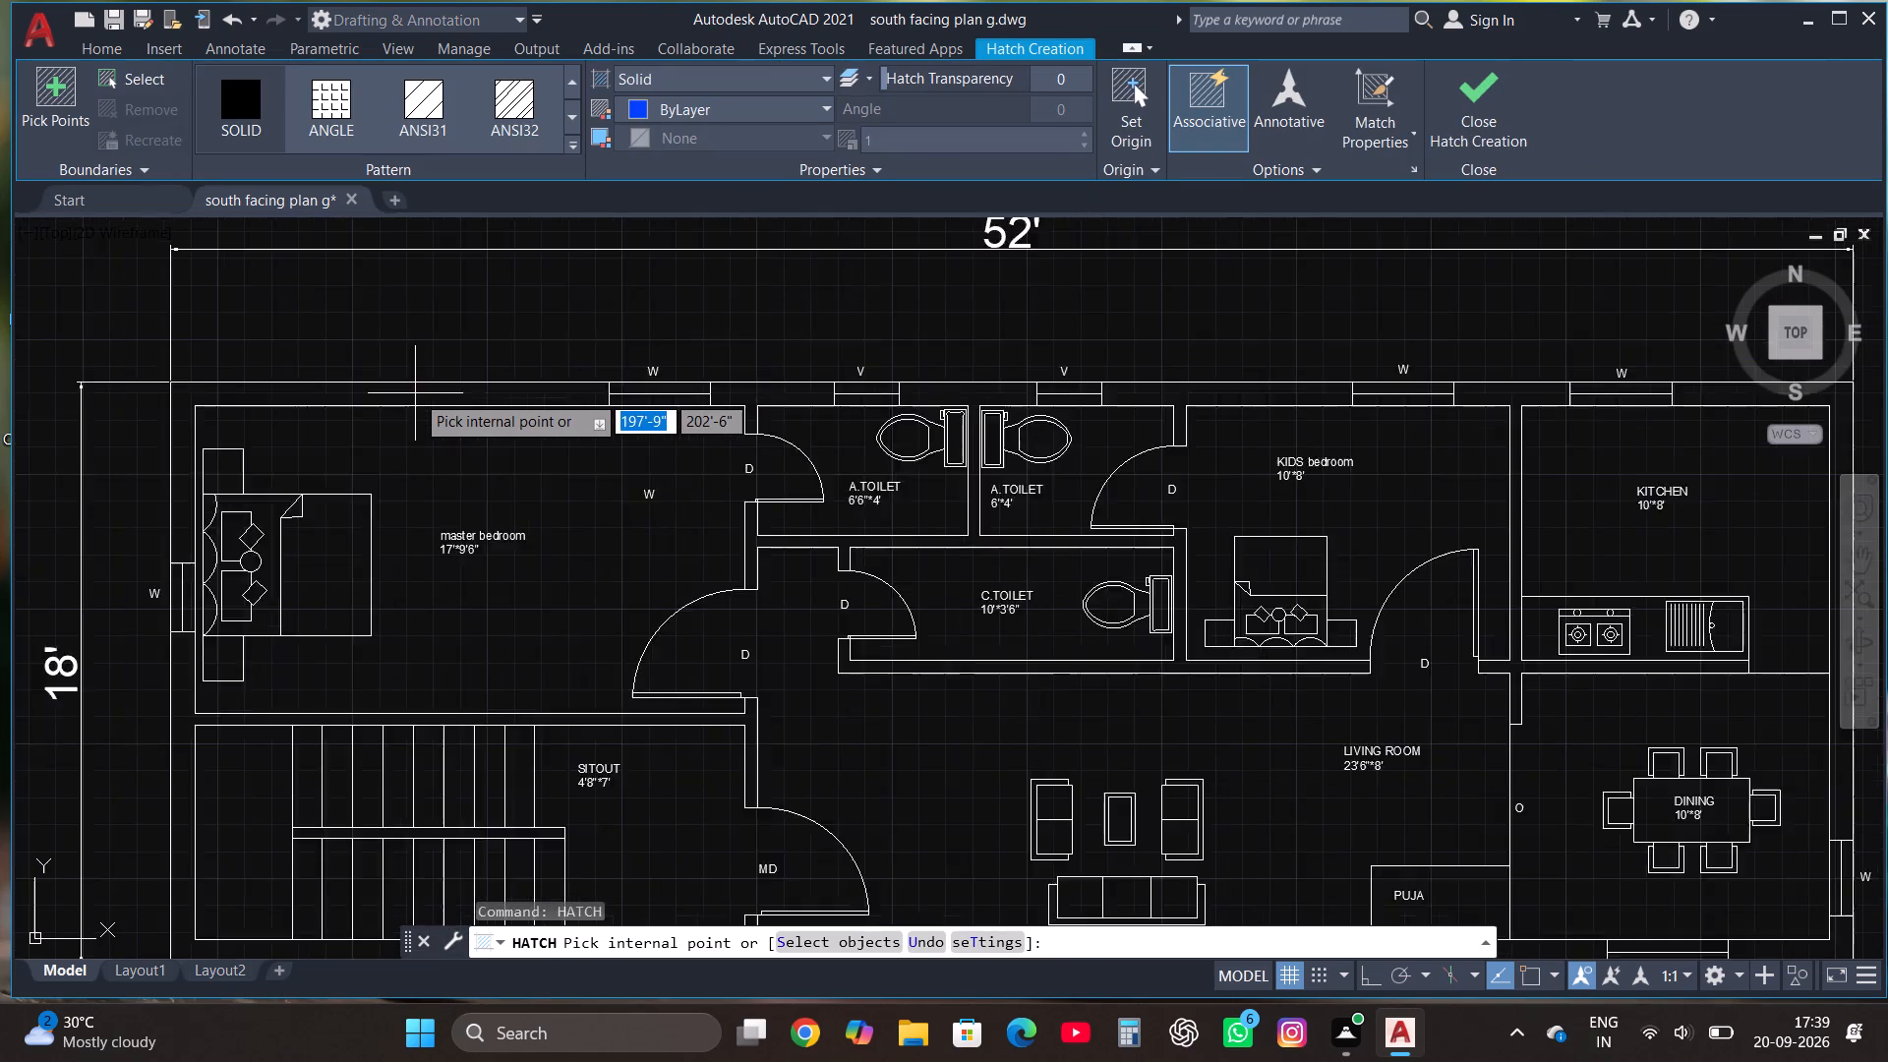
{"action": "left_click", "coordinate": [433, 402]}
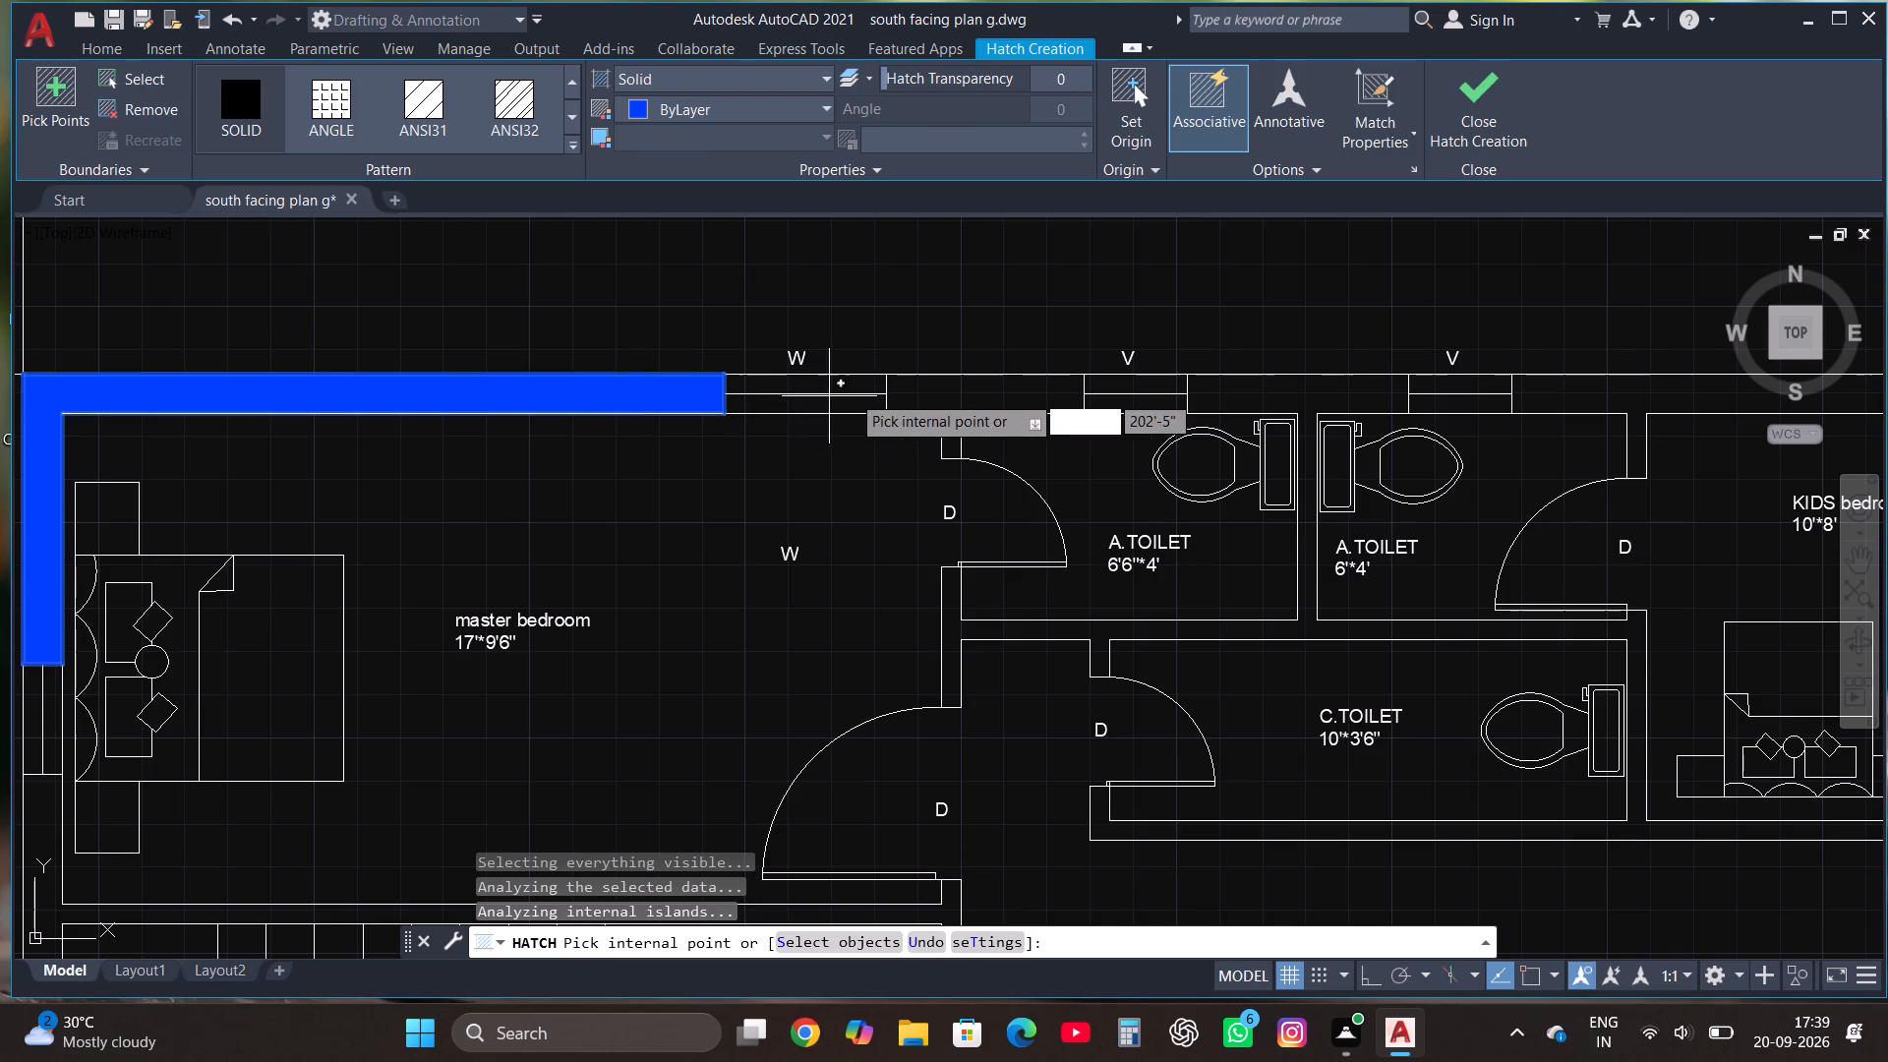
{"action": "left_click", "coordinate": [926, 393]}
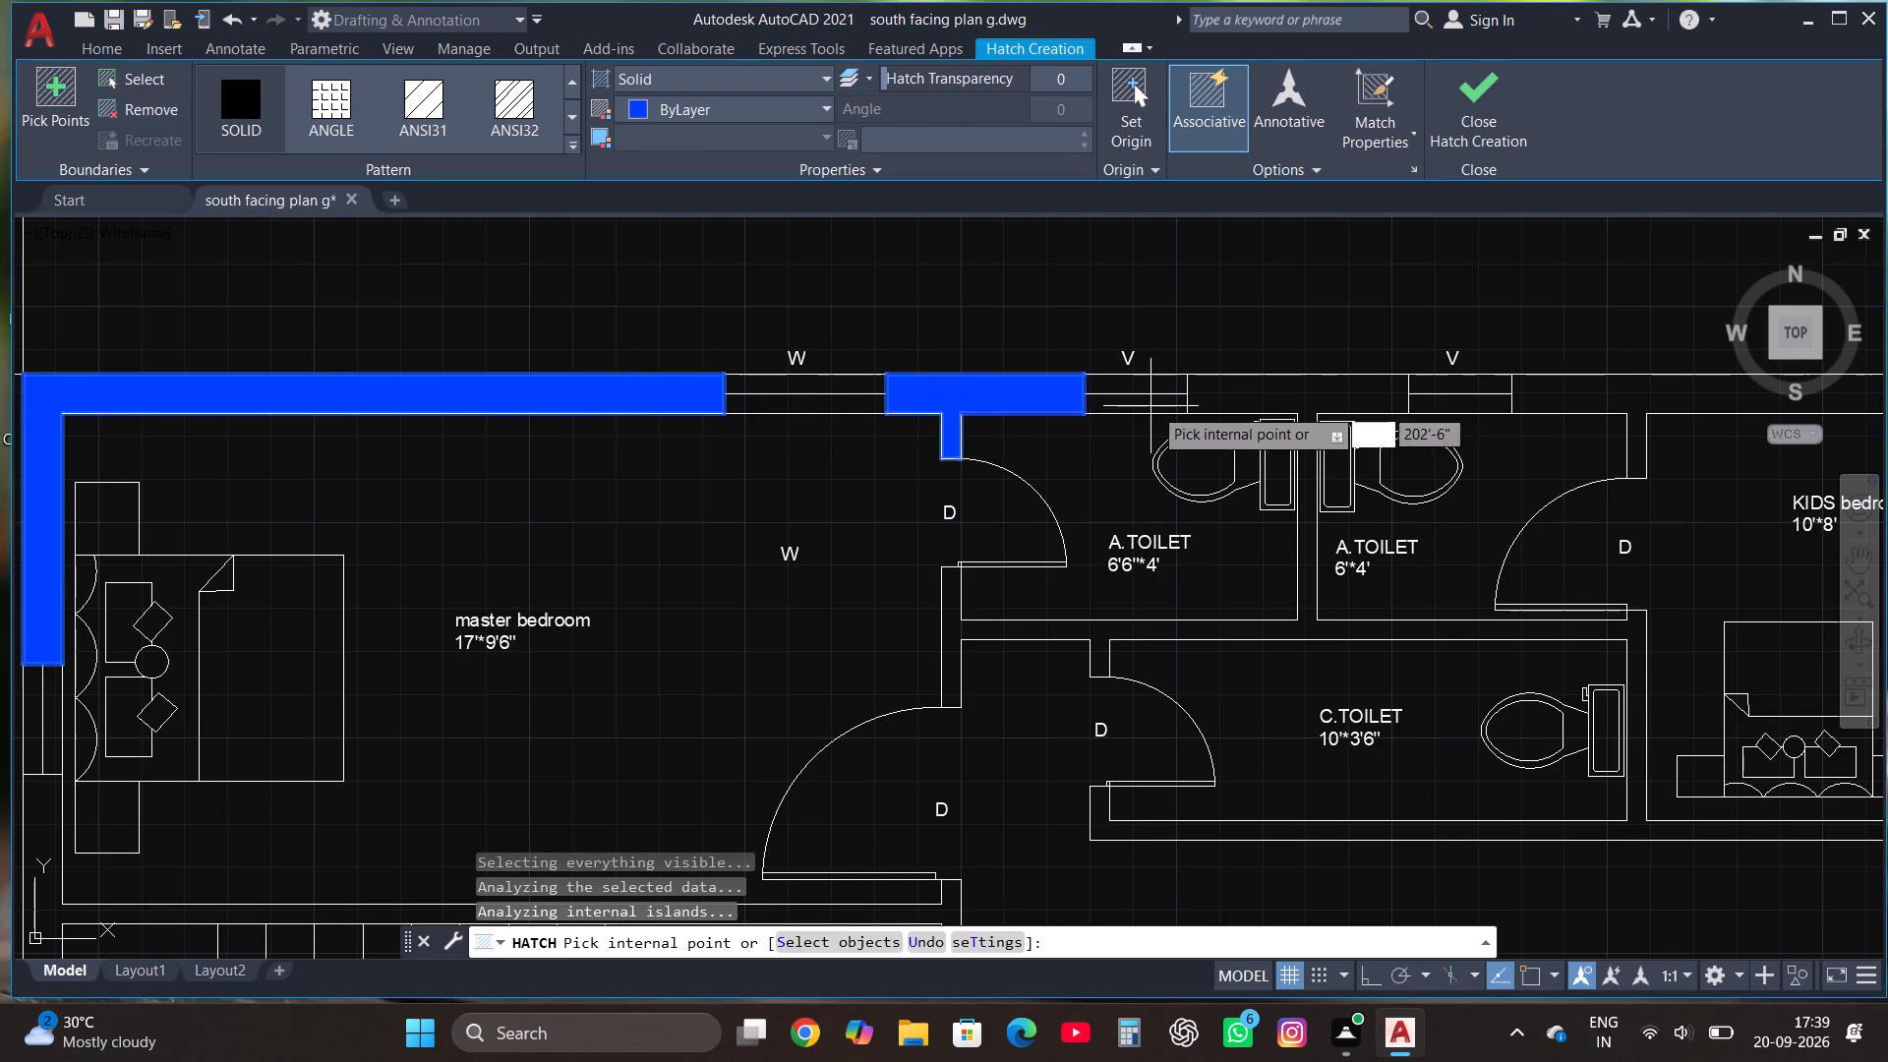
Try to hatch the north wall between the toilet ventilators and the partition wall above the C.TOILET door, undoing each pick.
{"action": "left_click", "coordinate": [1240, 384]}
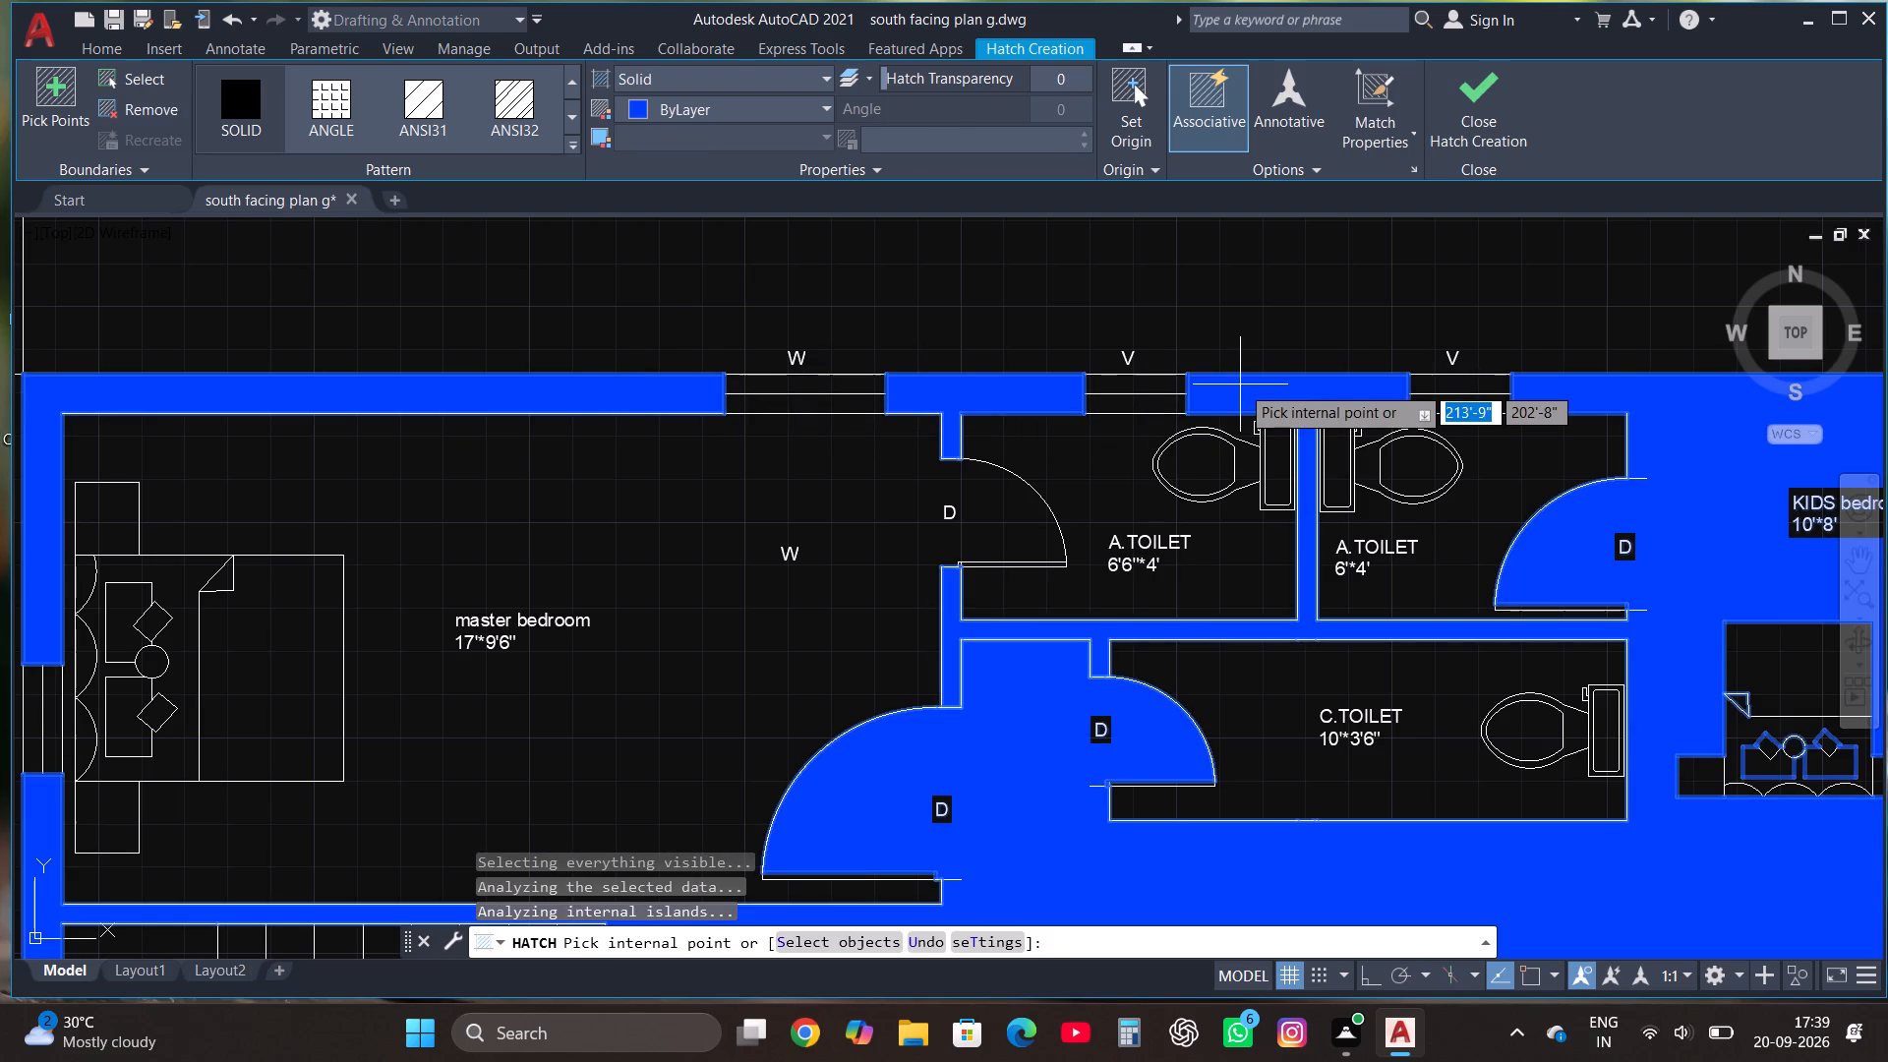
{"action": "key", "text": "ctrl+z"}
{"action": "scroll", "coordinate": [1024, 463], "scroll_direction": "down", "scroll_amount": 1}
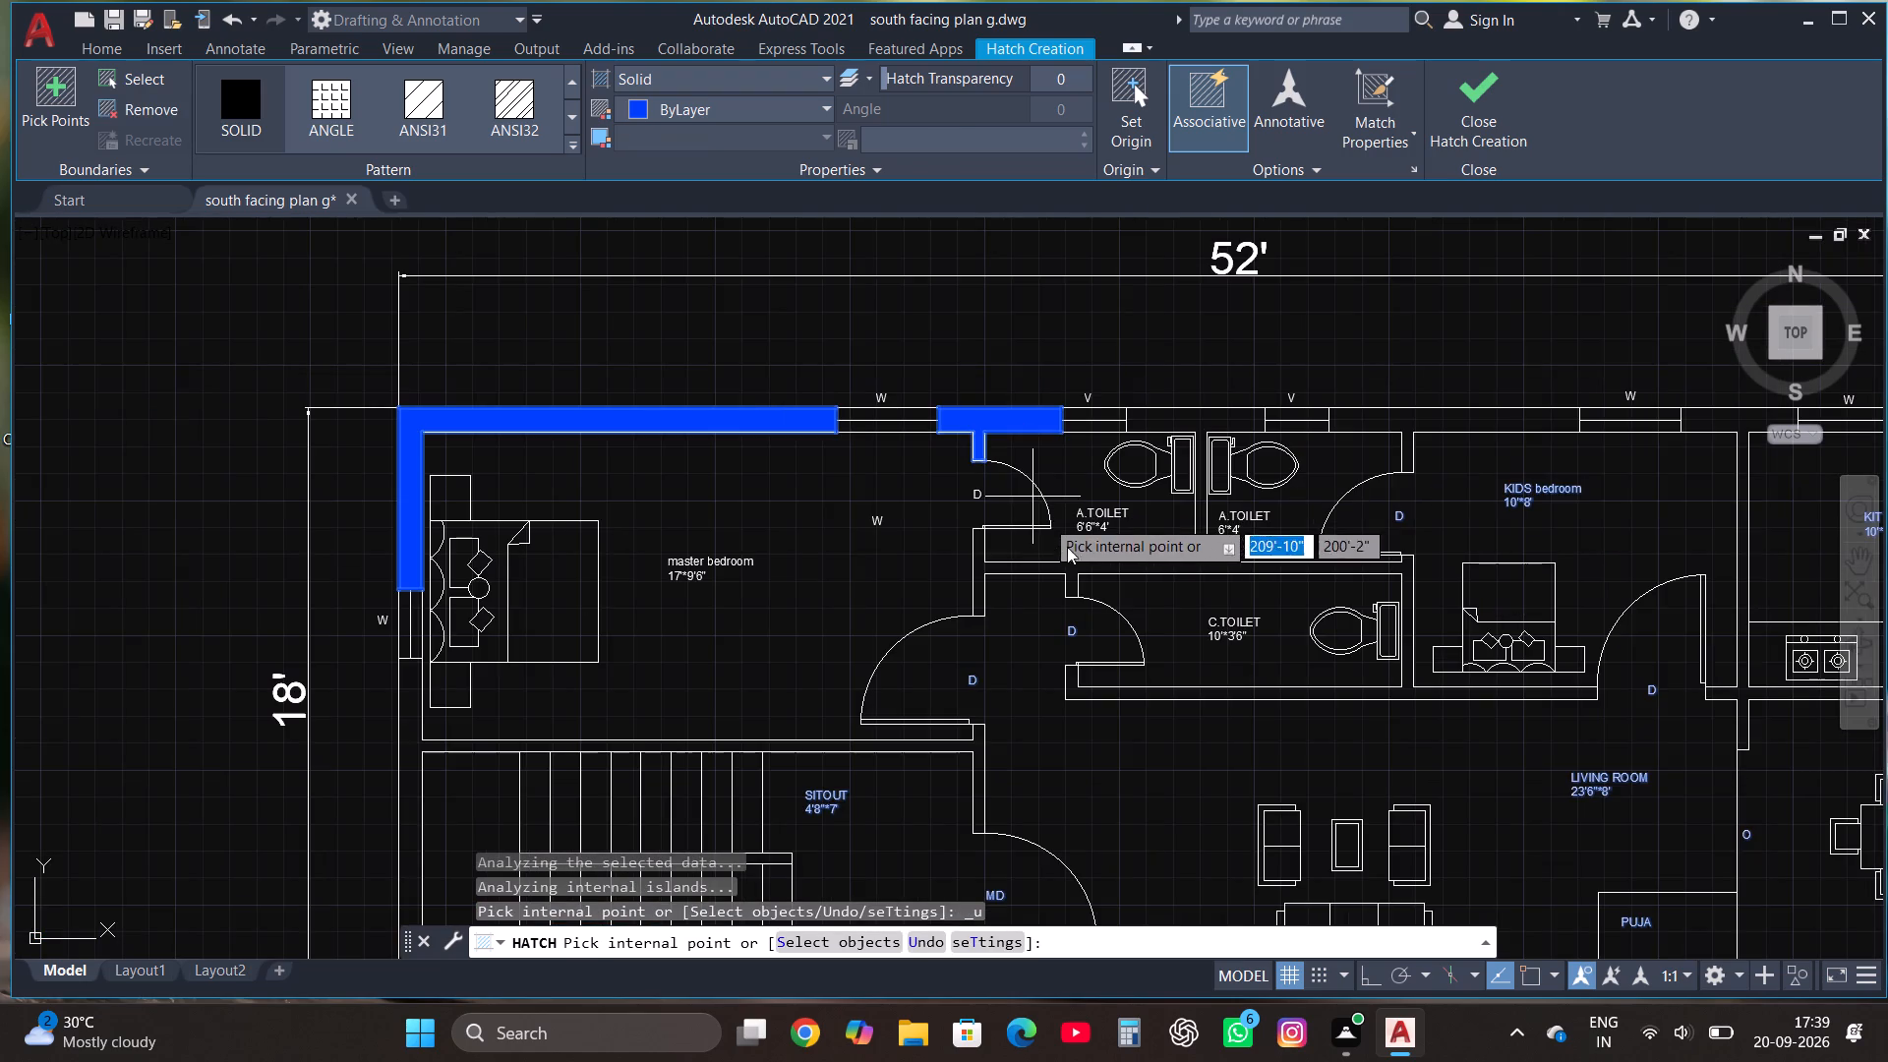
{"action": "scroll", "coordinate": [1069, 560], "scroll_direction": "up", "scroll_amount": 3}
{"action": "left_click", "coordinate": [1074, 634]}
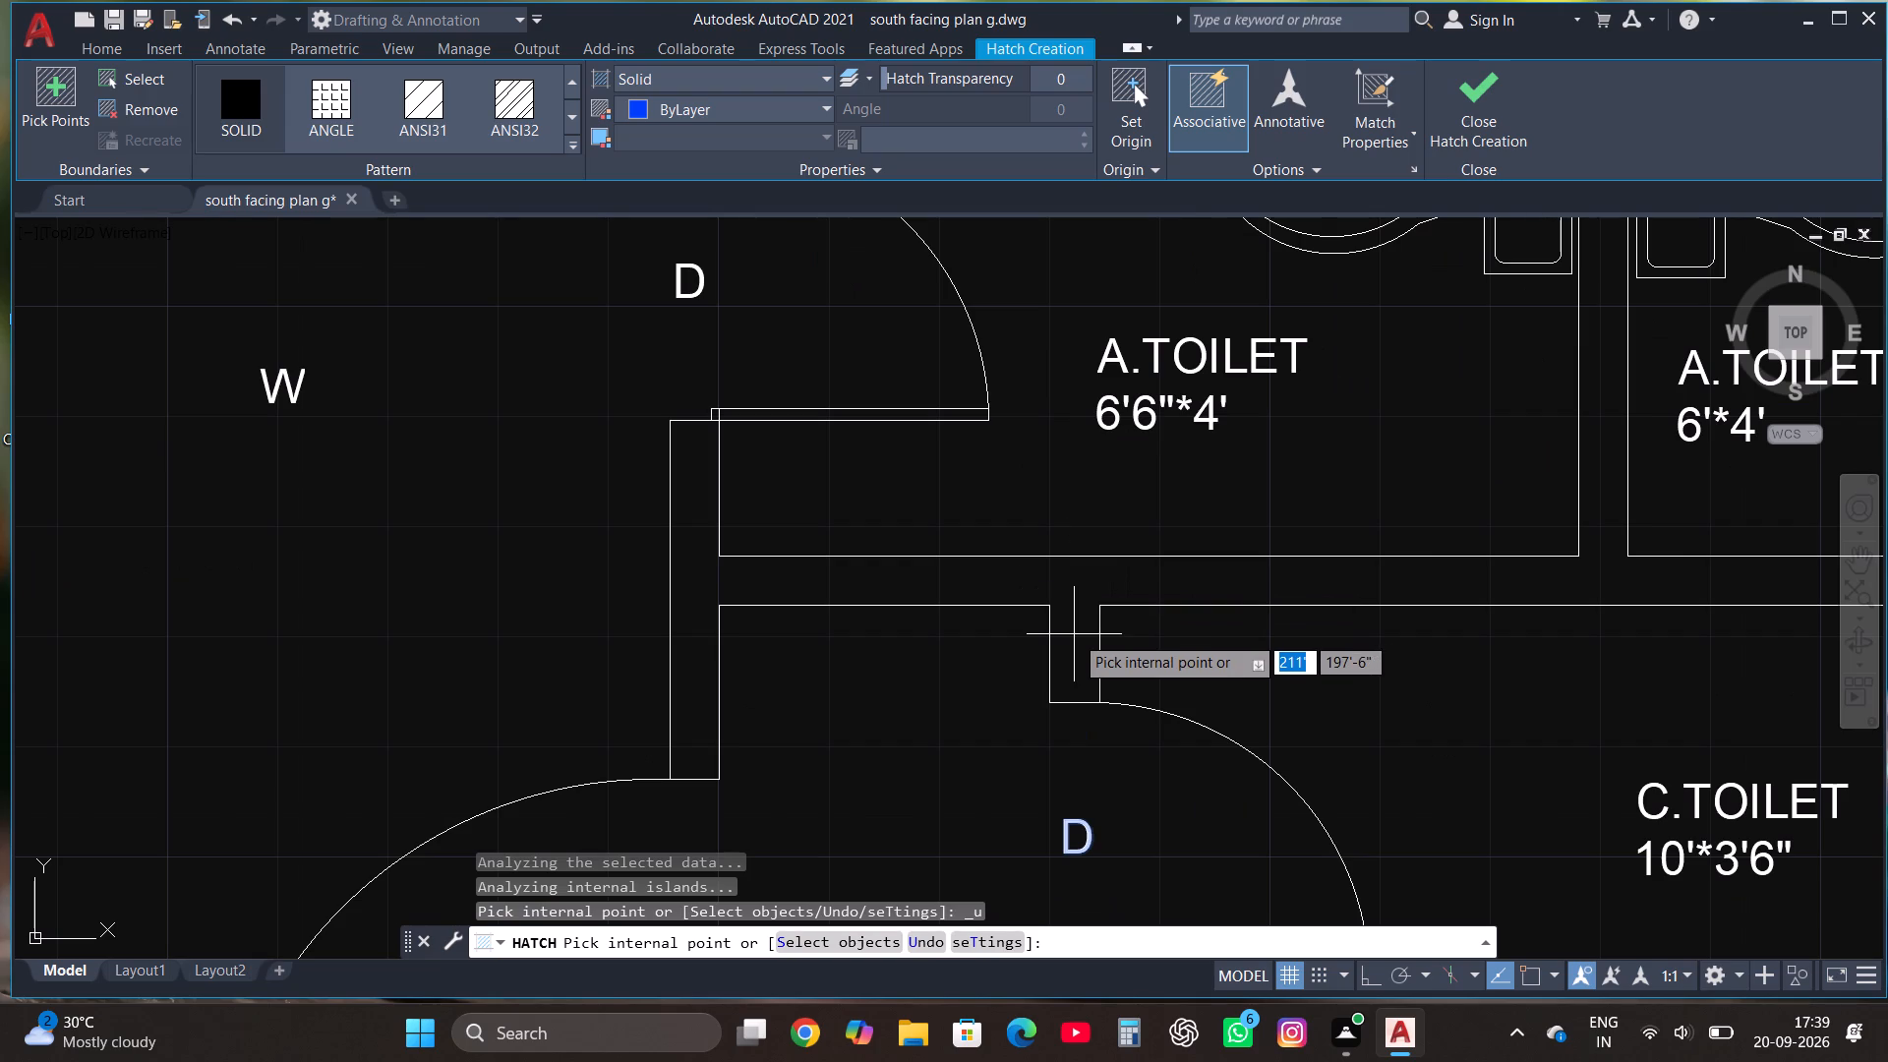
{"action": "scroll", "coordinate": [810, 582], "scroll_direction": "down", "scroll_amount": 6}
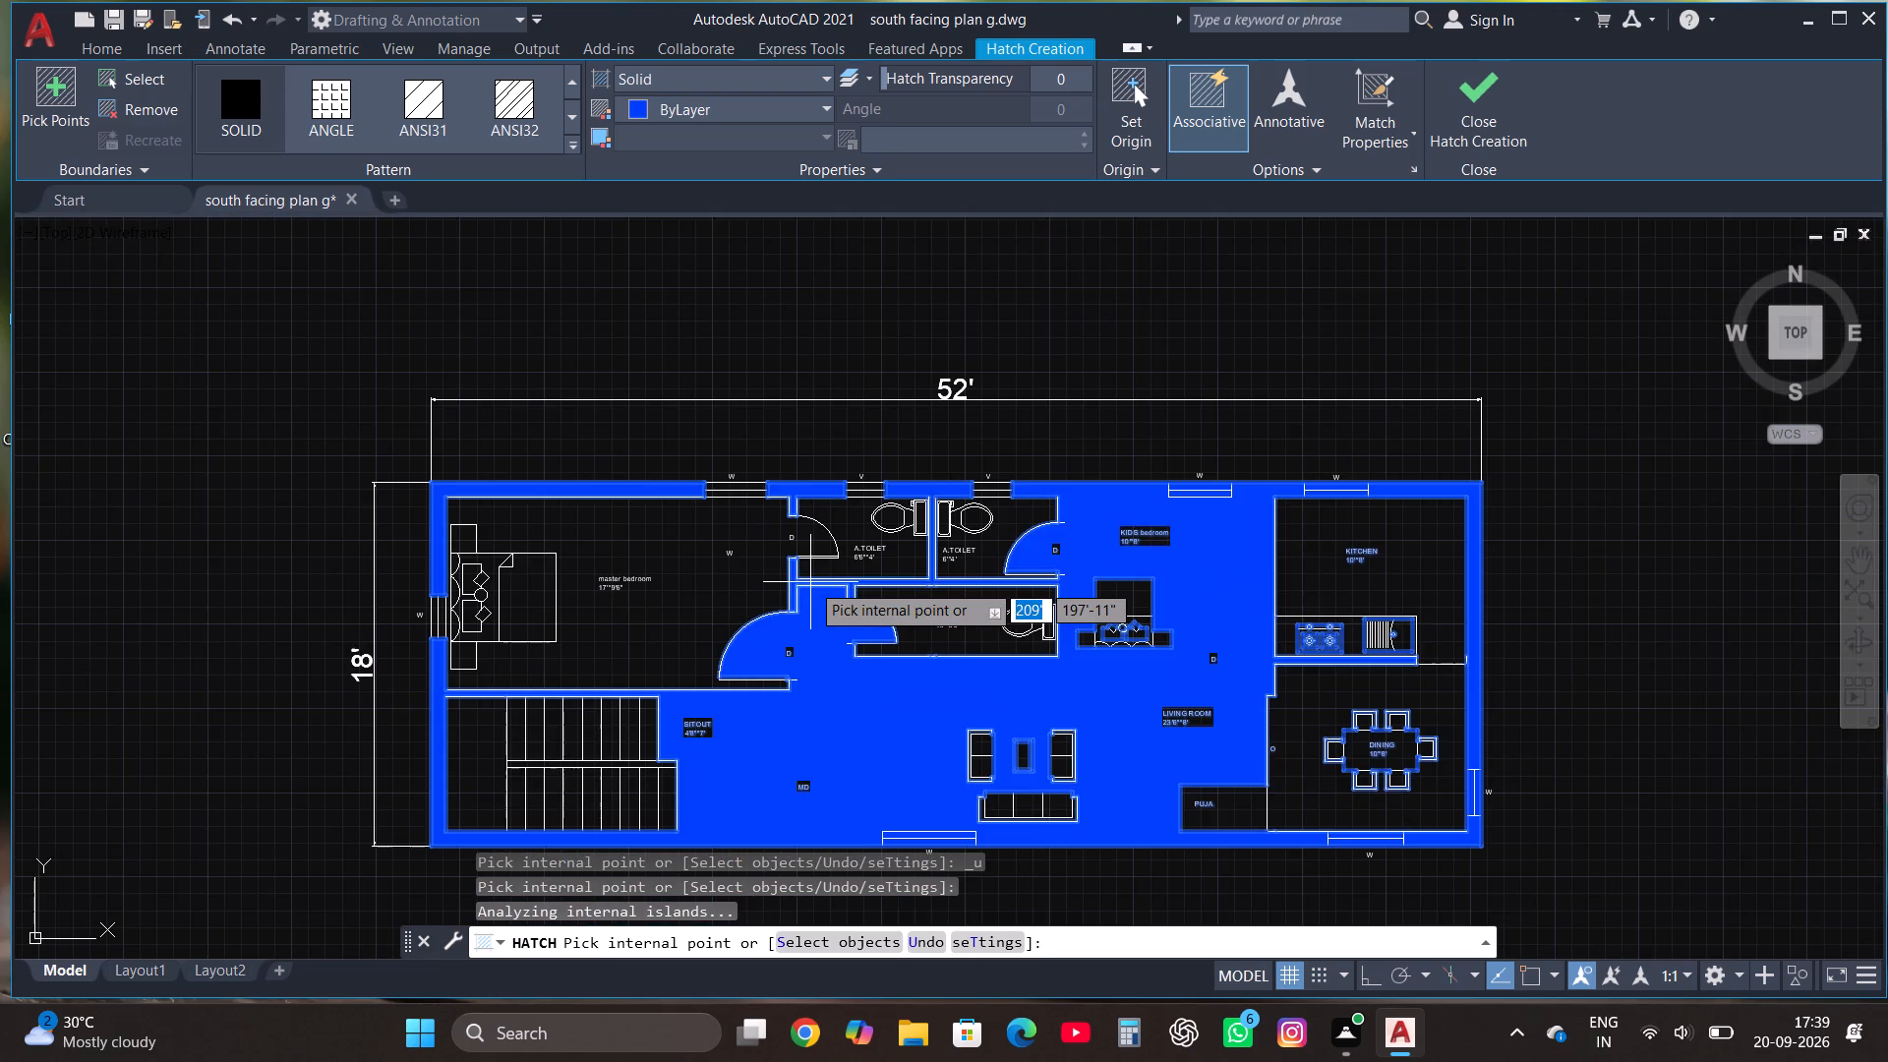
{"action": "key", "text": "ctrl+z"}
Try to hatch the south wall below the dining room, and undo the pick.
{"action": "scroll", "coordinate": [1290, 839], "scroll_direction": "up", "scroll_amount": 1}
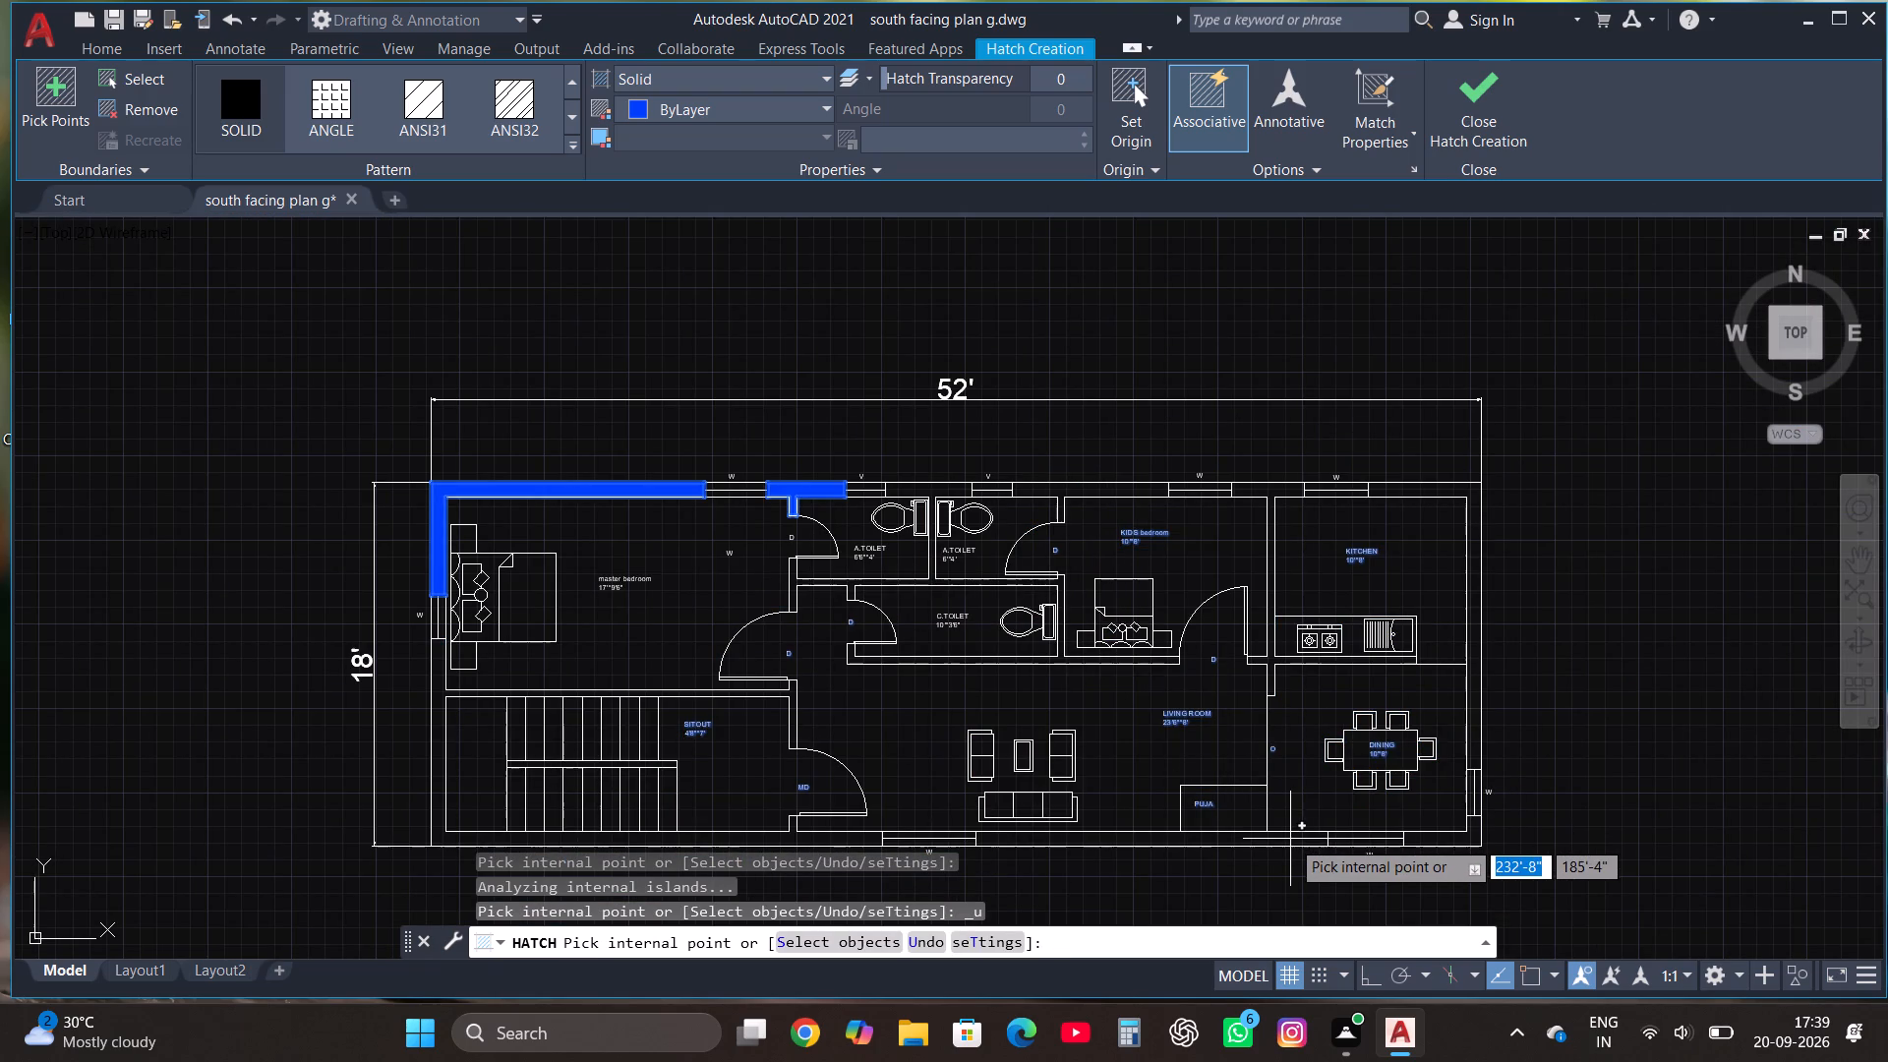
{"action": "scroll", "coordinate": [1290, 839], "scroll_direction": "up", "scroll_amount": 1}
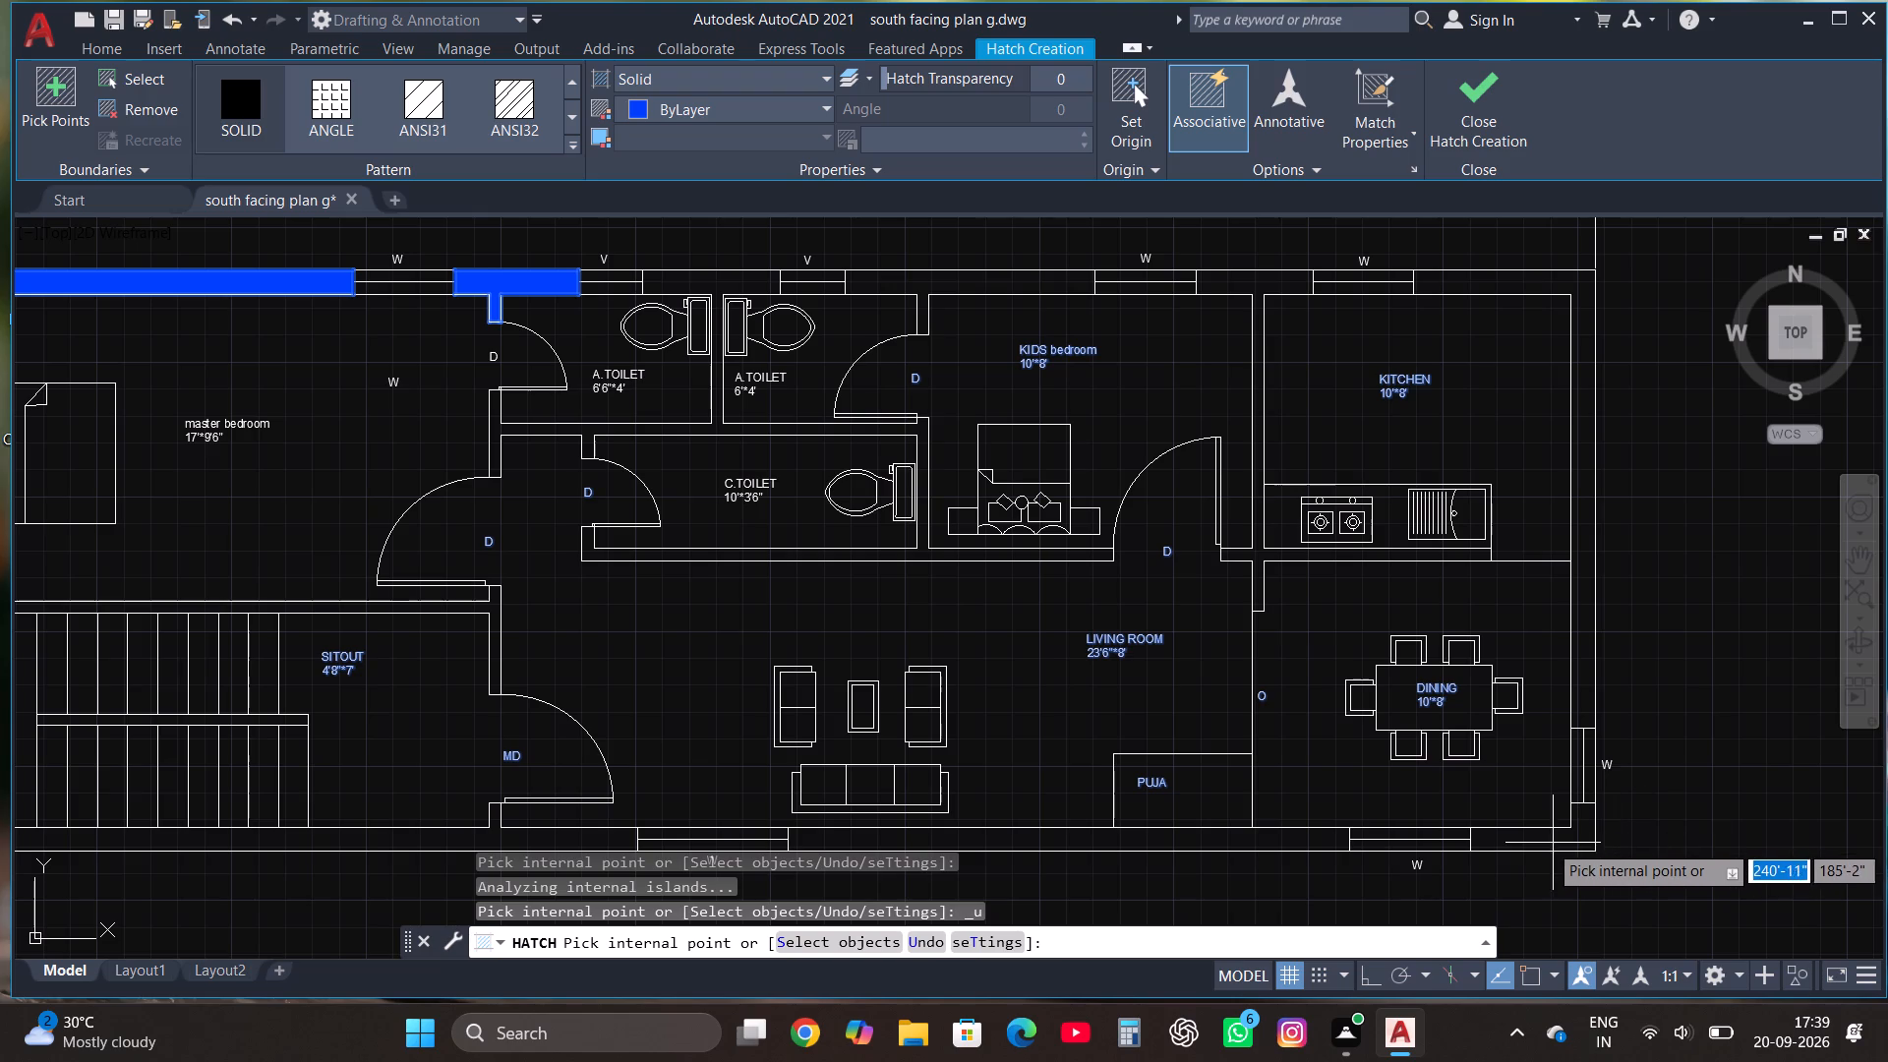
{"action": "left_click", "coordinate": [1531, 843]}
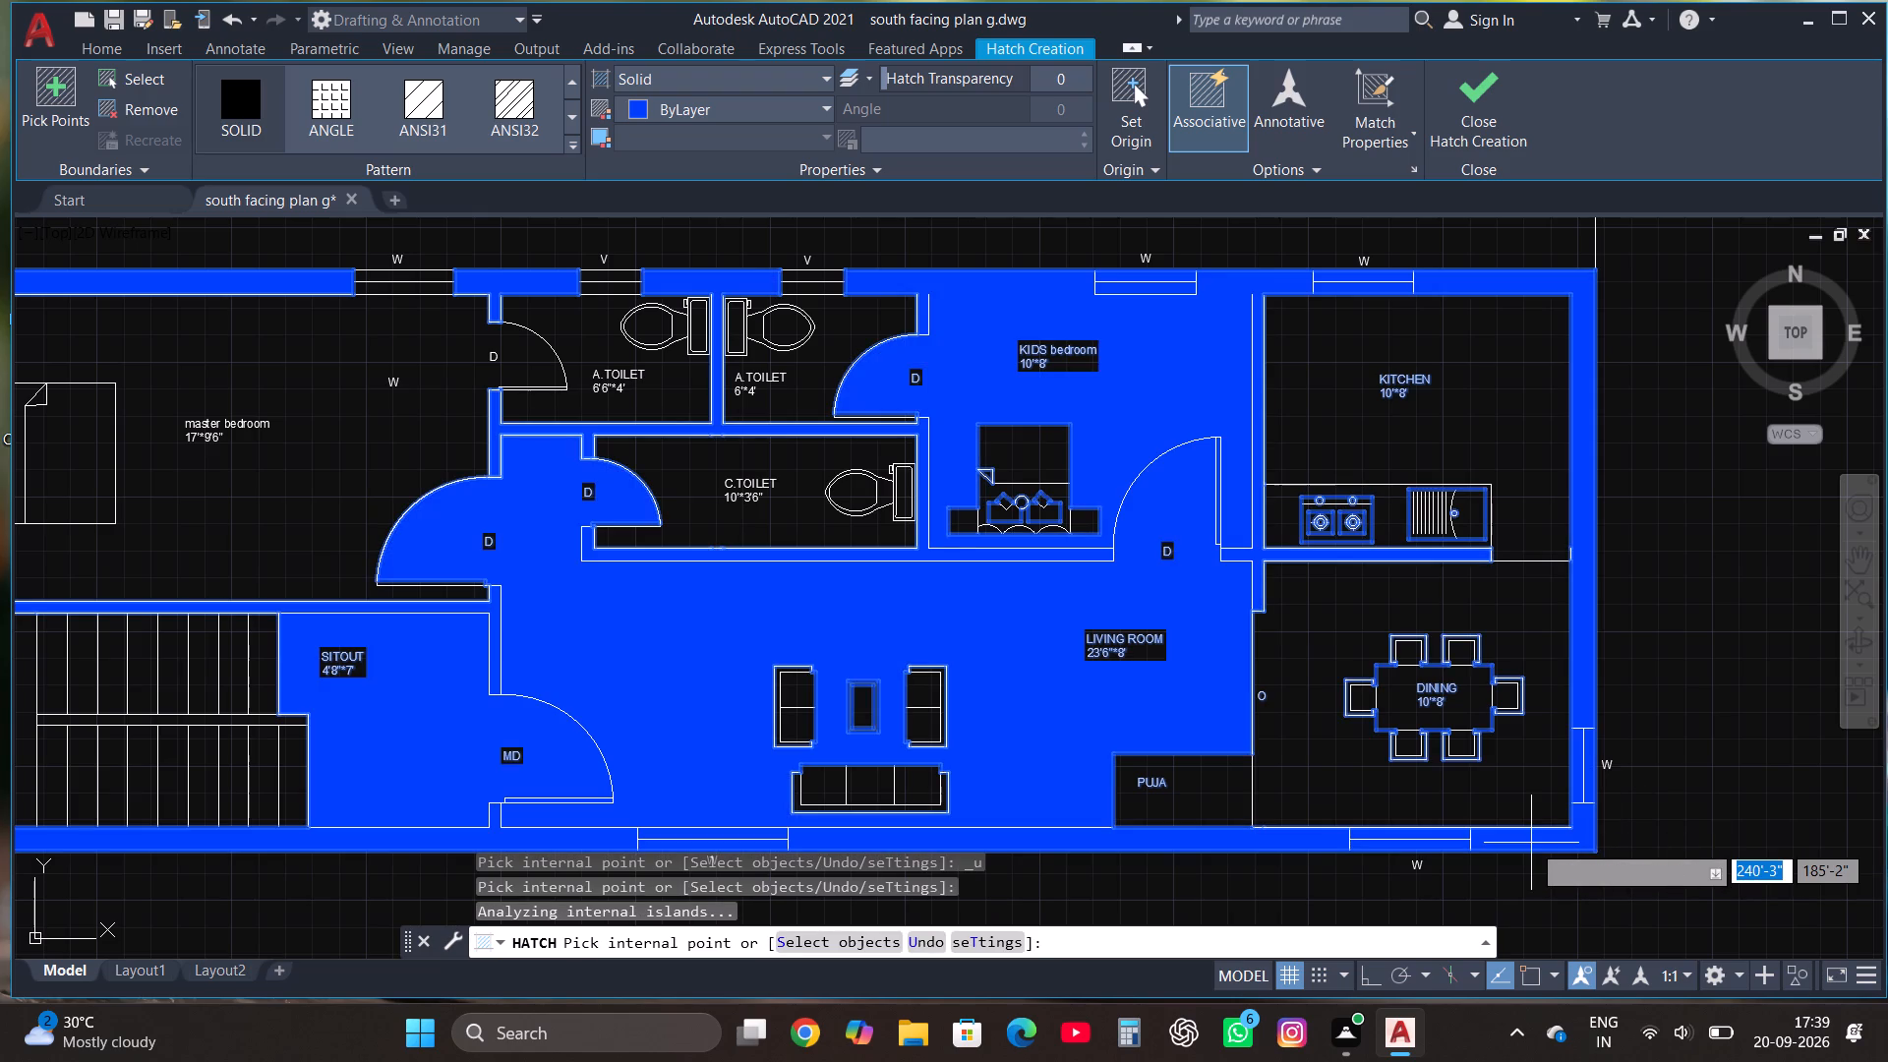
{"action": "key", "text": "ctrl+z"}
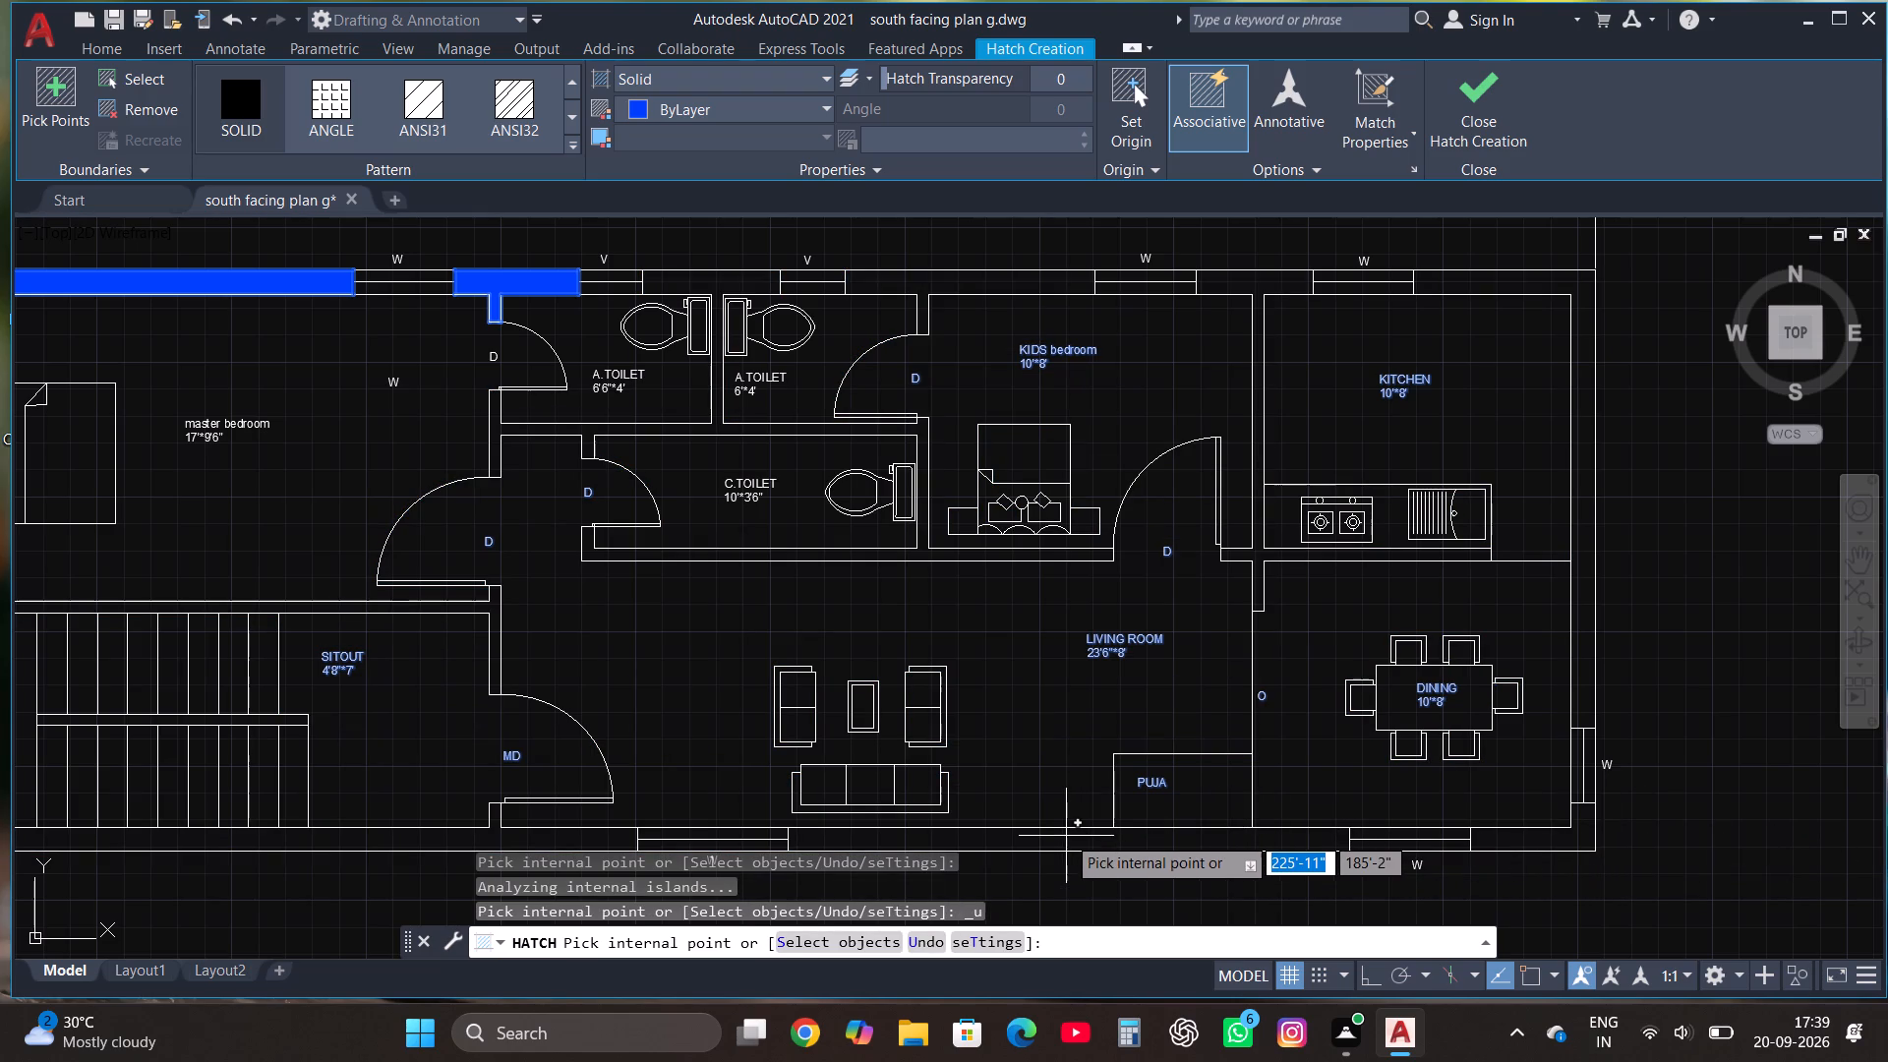
Add the kitchen's partition walls, the northeast and southeast corner walls, and the south wall between its two windows to the solid hatch.
{"action": "left_click", "coordinate": [1254, 560]}
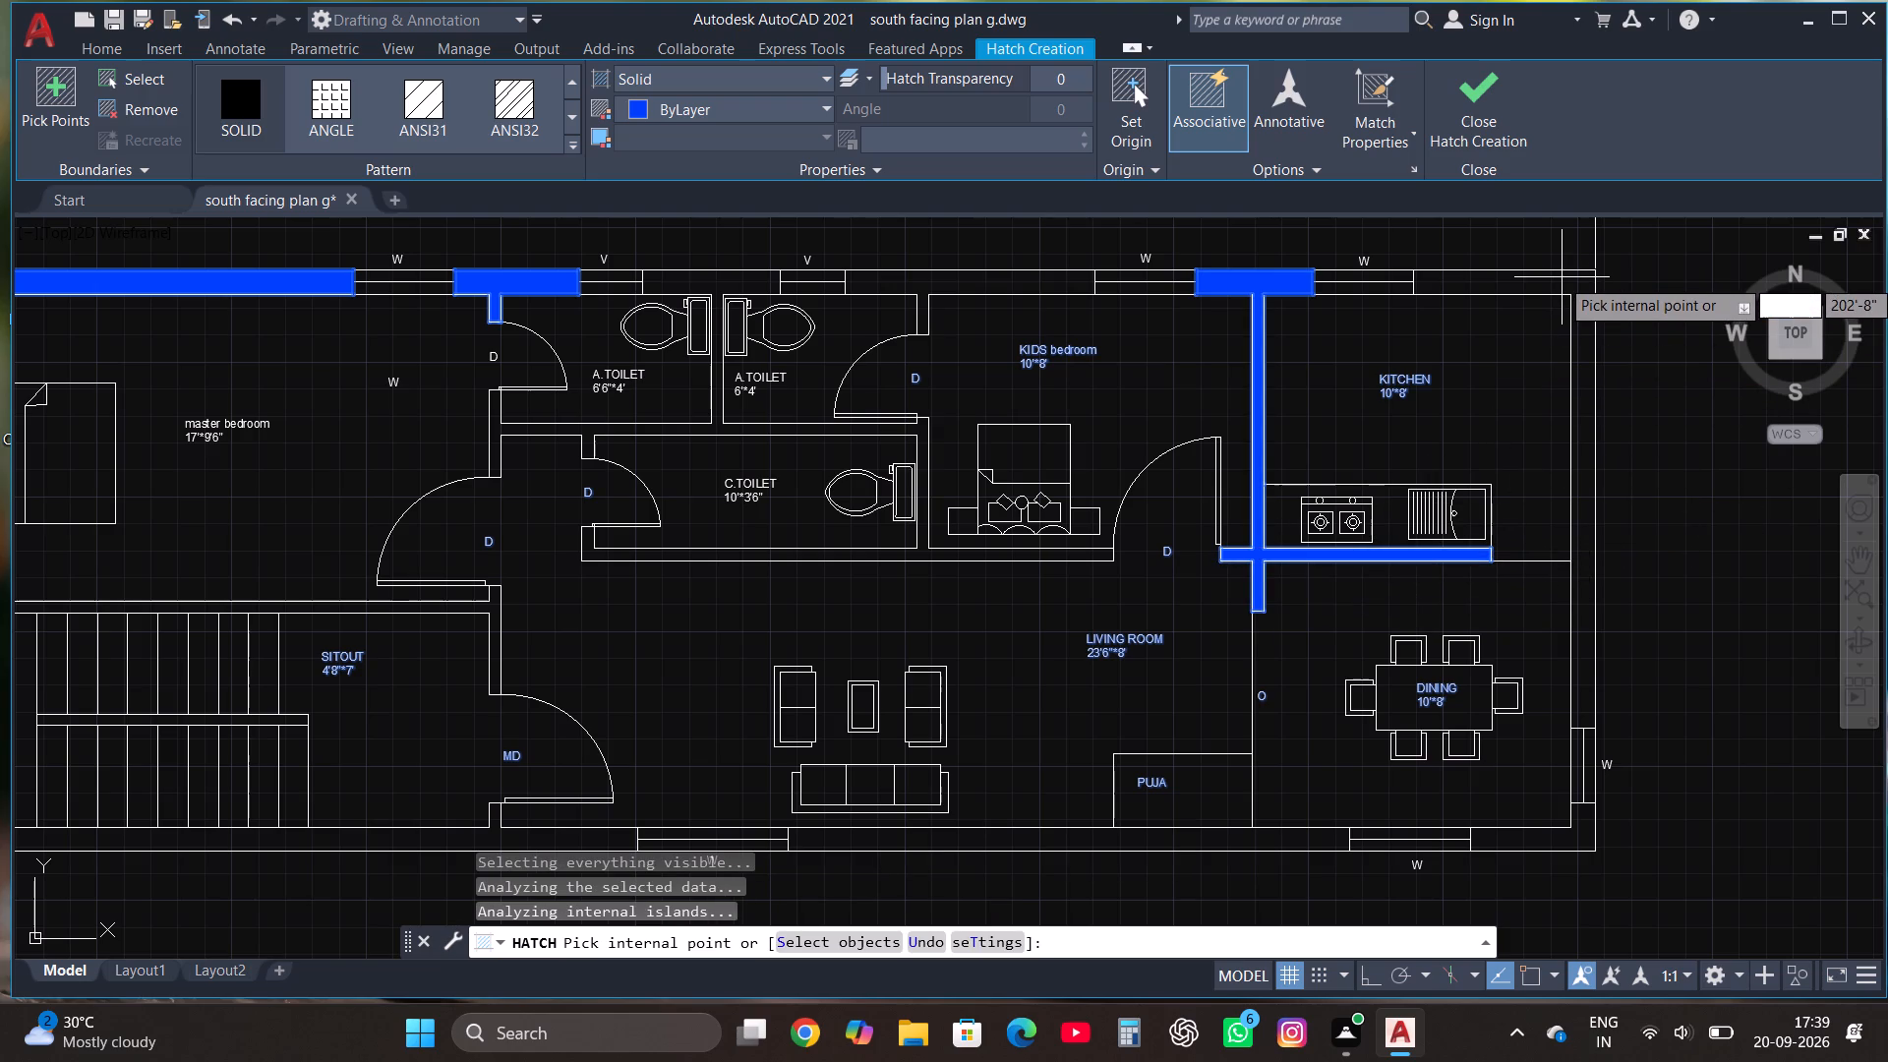
{"action": "left_click", "coordinate": [1501, 285]}
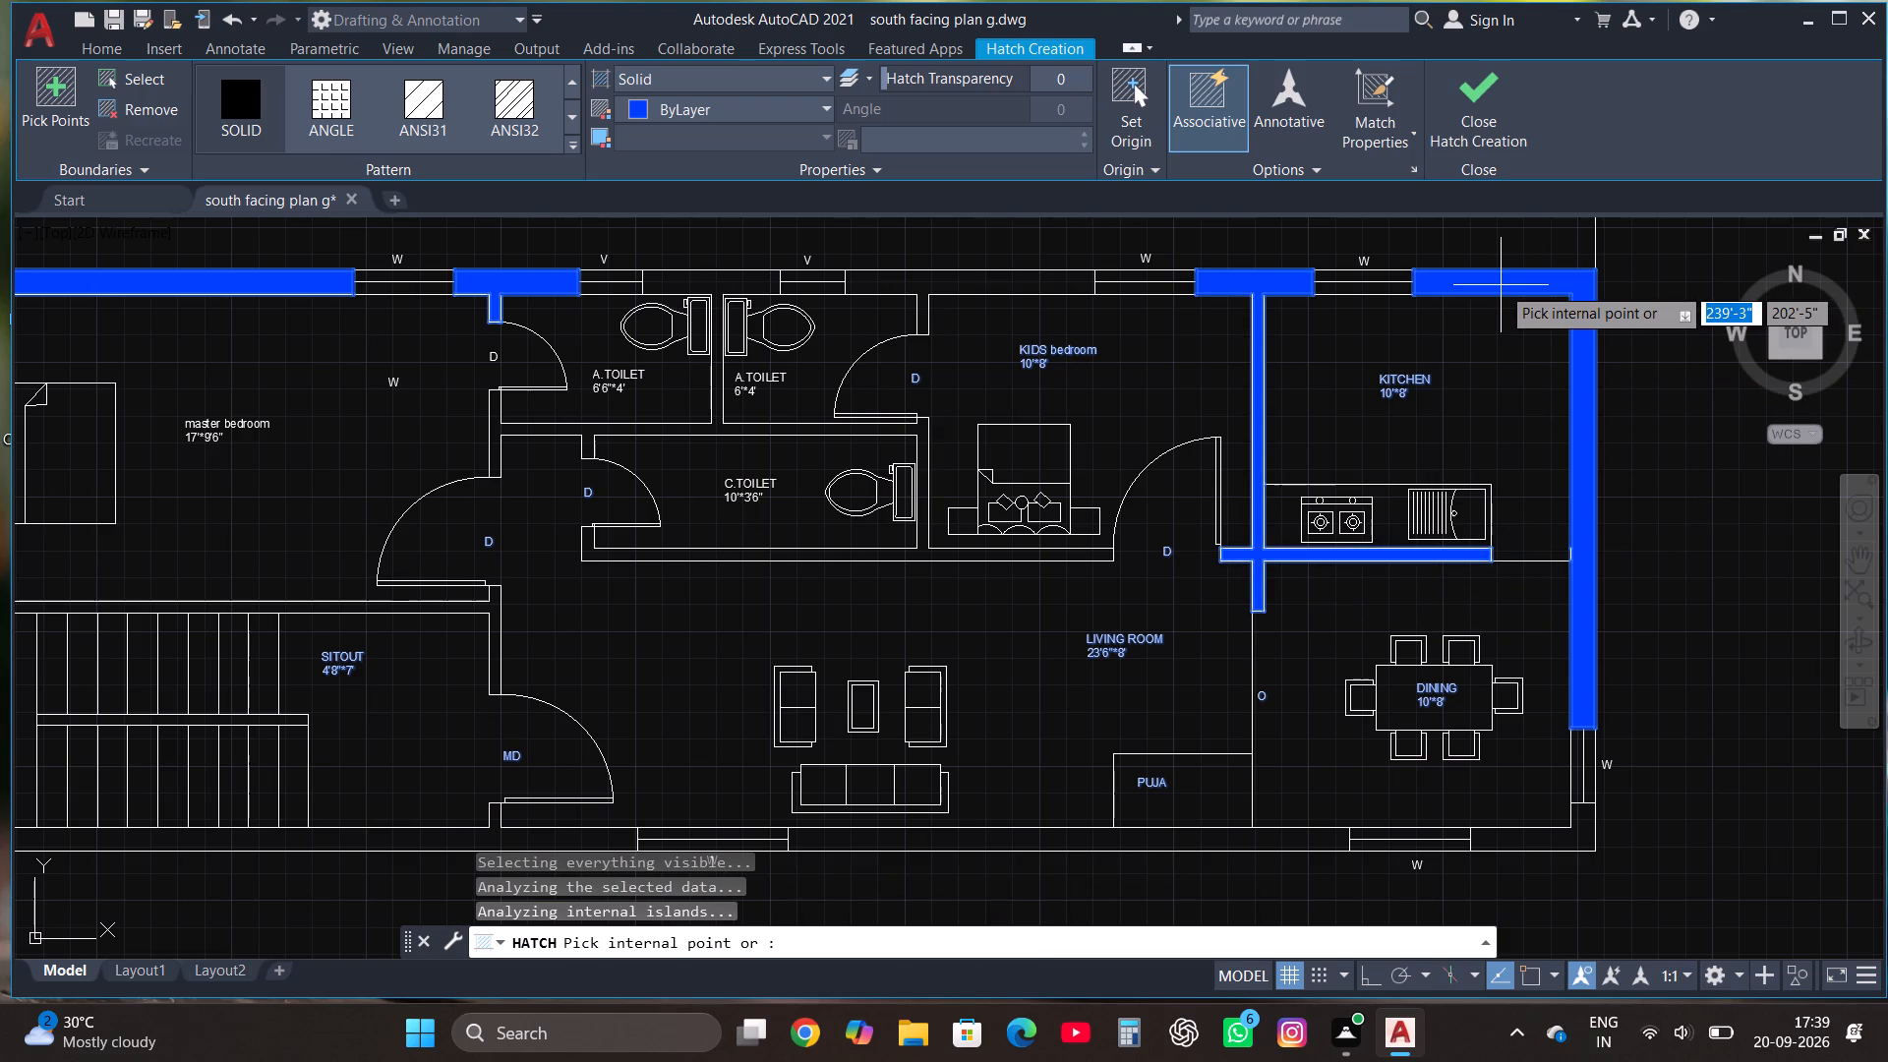
{"action": "left_click", "coordinate": [1575, 842]}
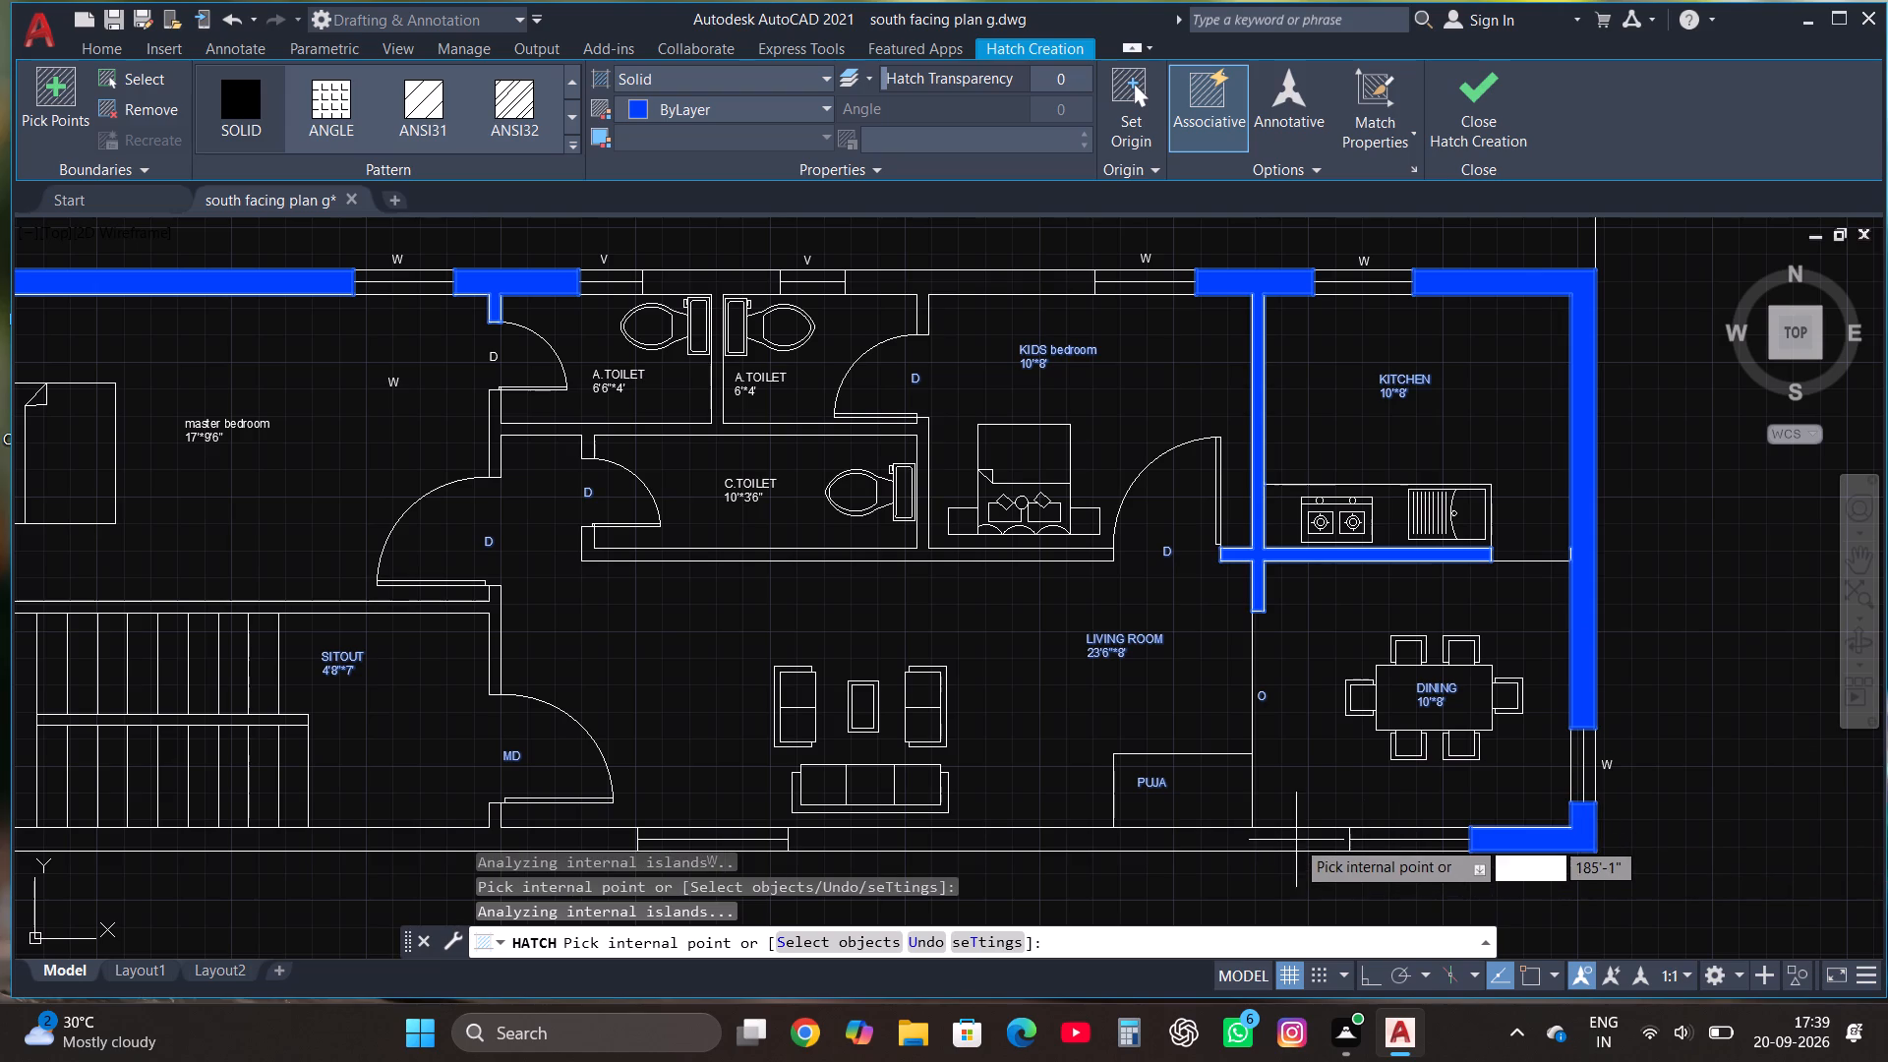
{"action": "left_click", "coordinate": [1284, 839]}
Add the connected south, west and sitout walls west of the living room window to the solid hatch and finish it.
{"action": "scroll", "coordinate": [1284, 839], "scroll_direction": "down", "scroll_amount": 2}
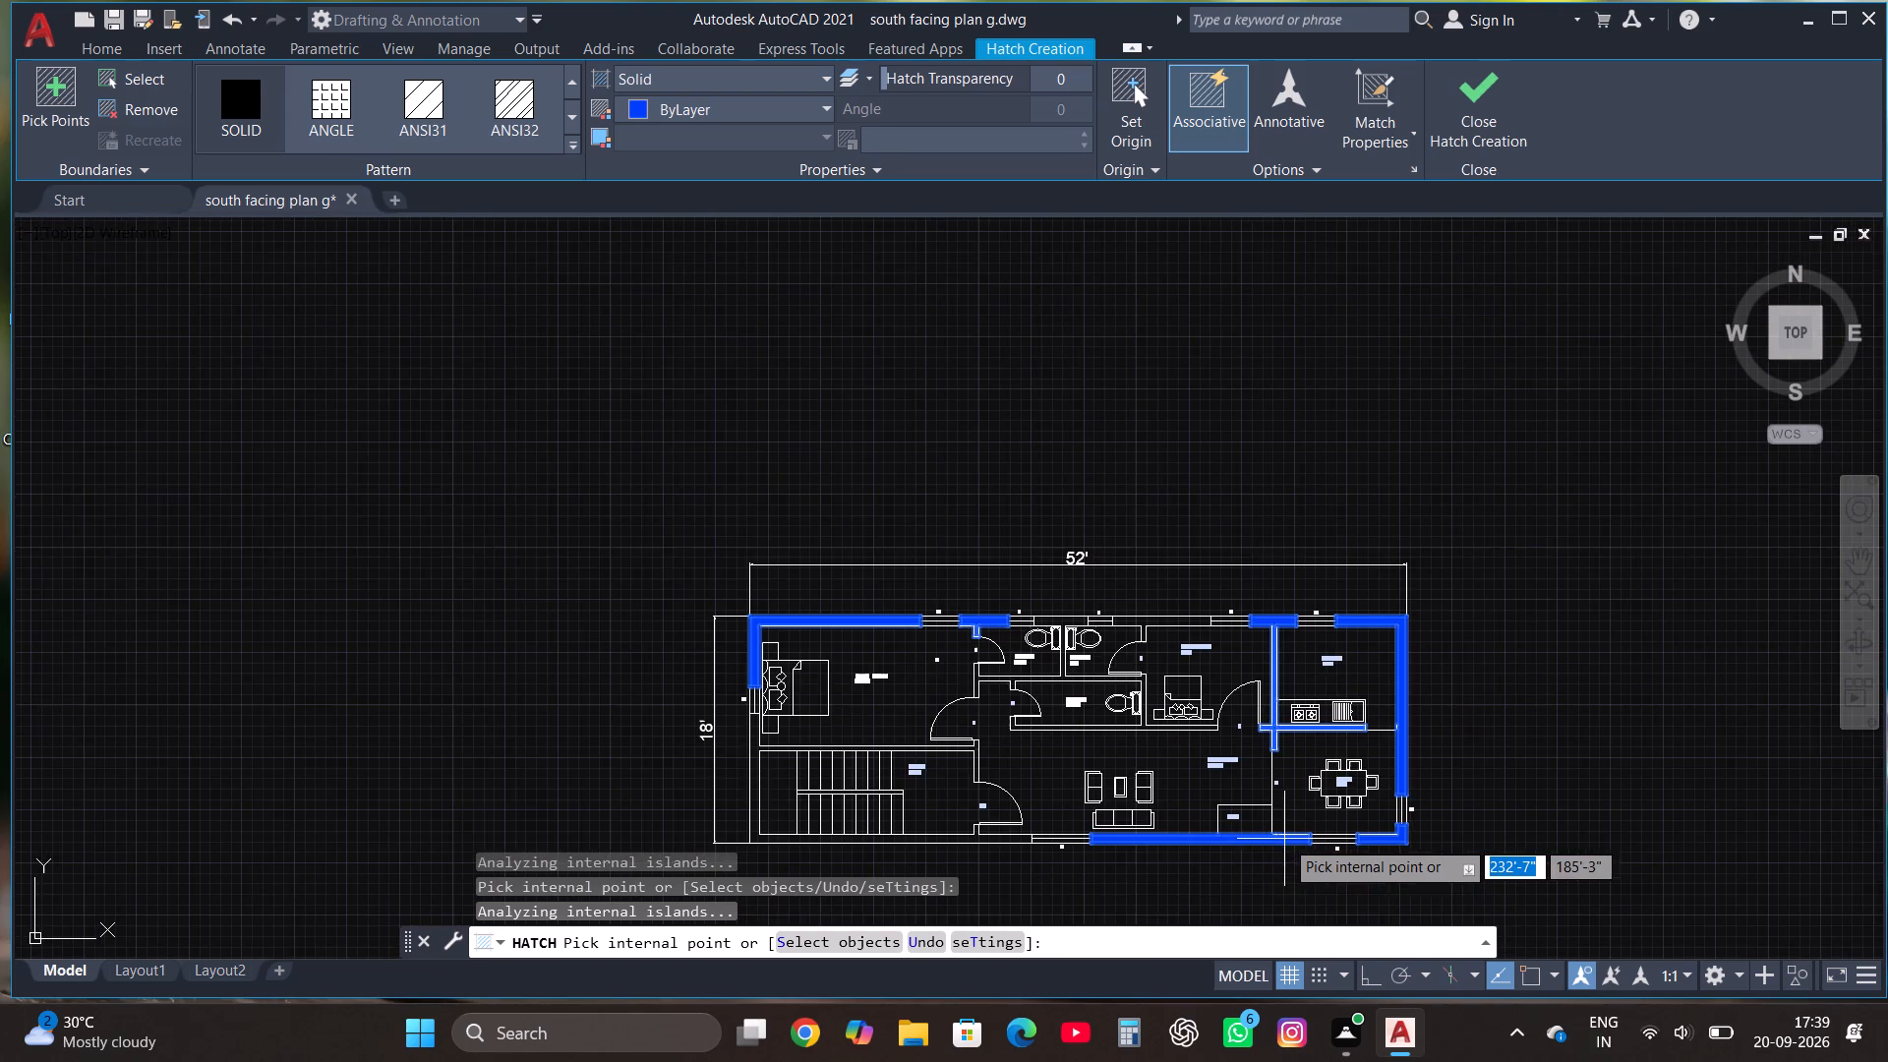
{"action": "scroll", "coordinate": [999, 849], "scroll_direction": "up", "scroll_amount": 4}
{"action": "double_click", "coordinate": [981, 807]}
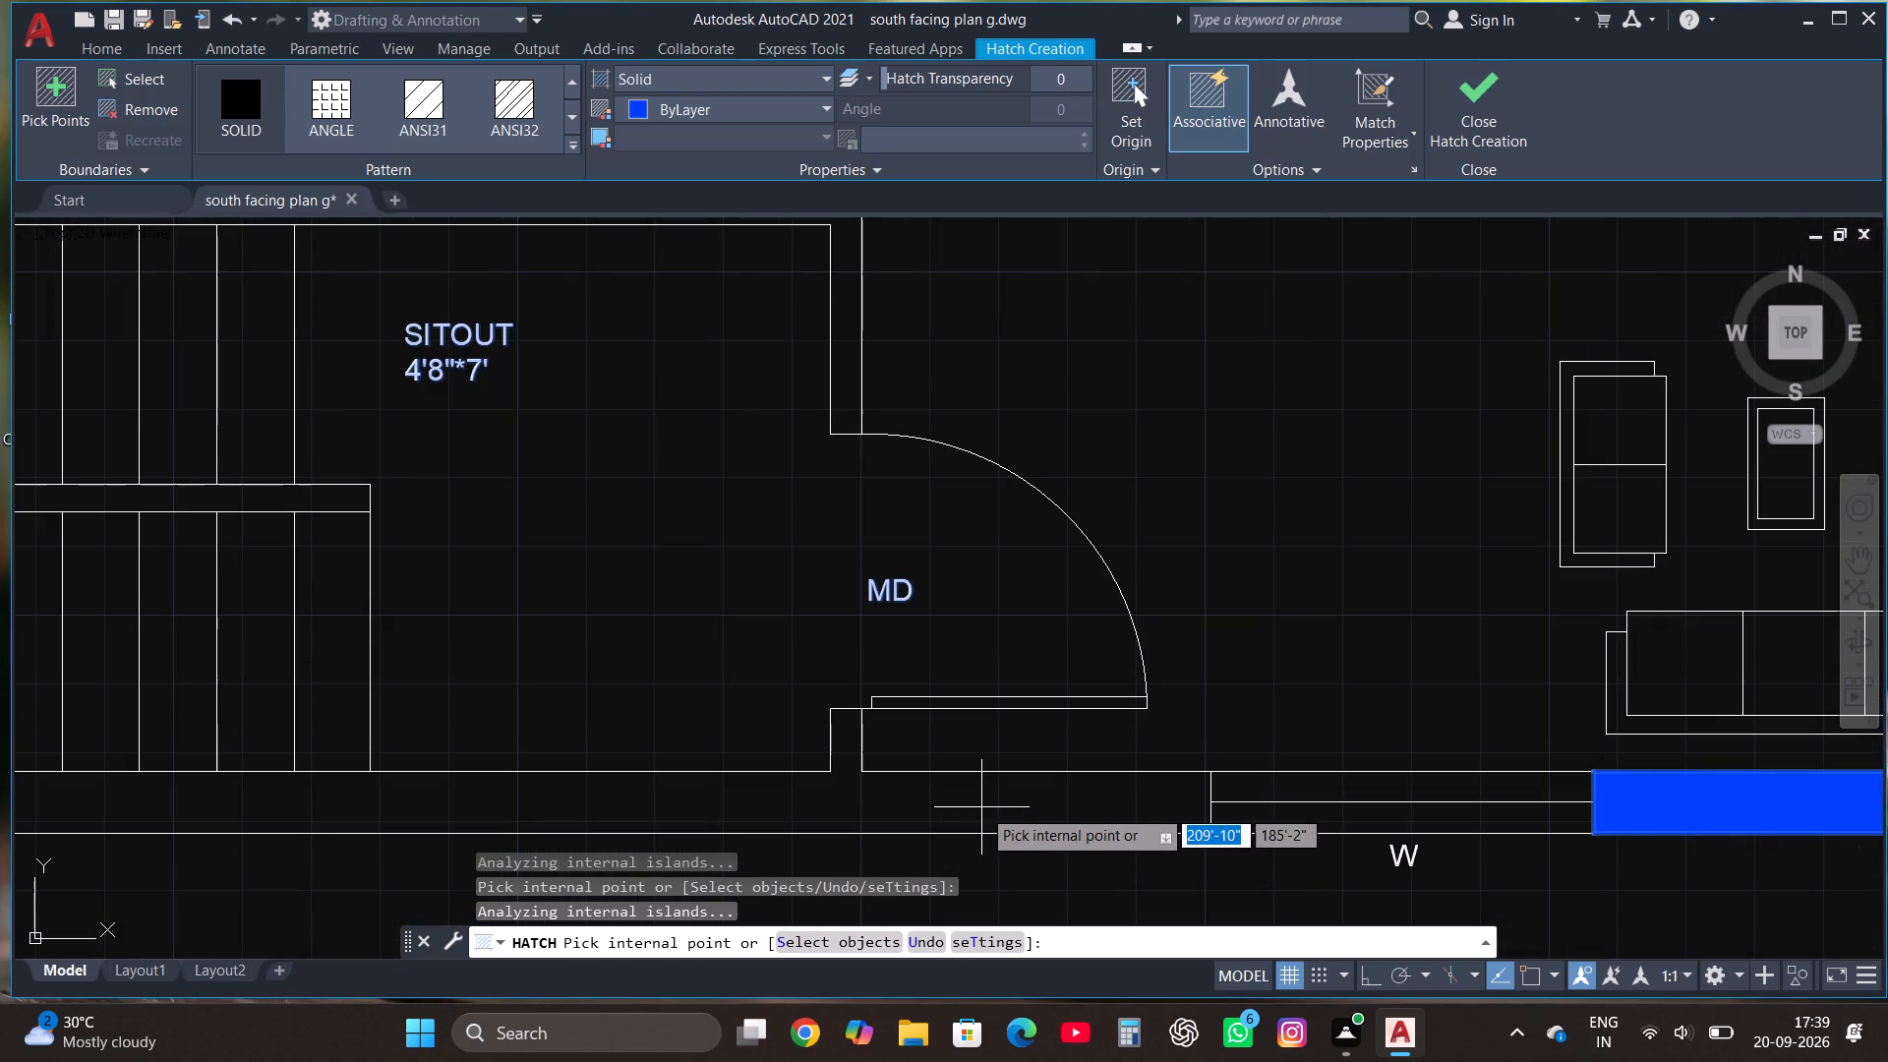
{"action": "scroll", "coordinate": [981, 807], "scroll_direction": "down", "scroll_amount": 3}
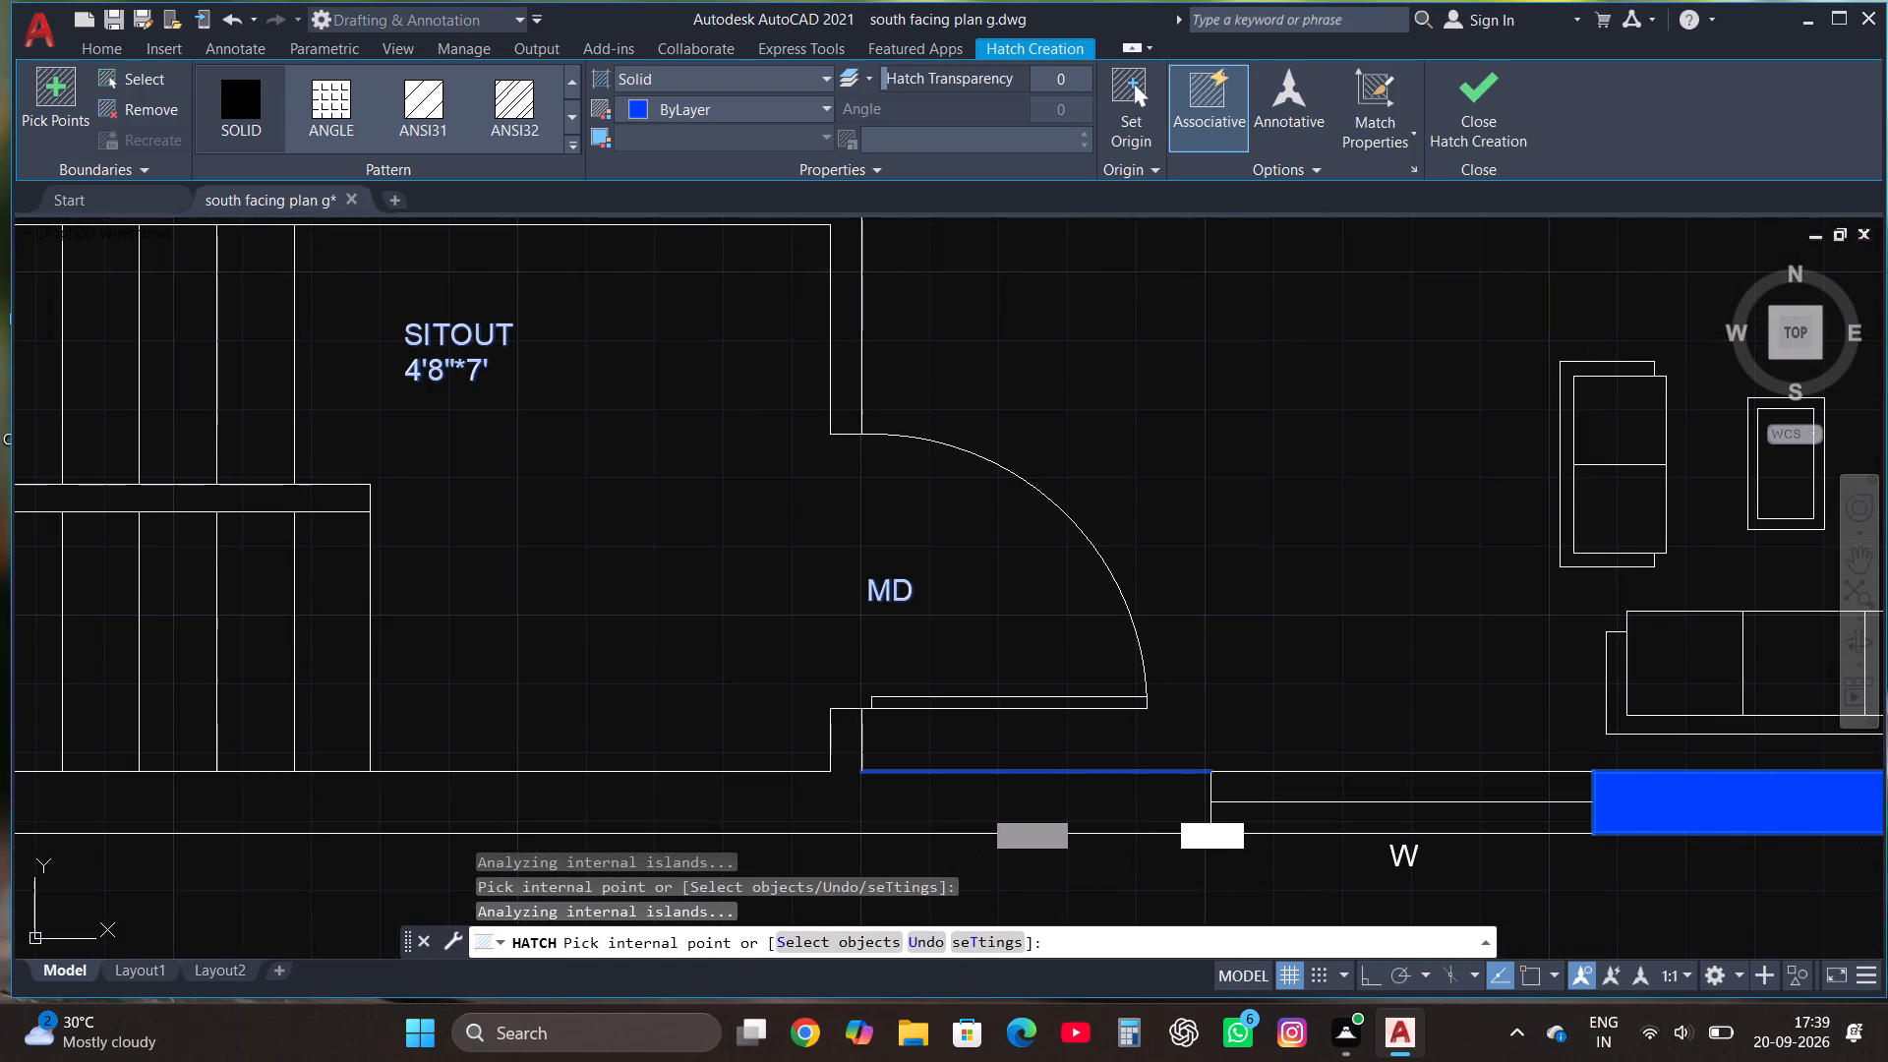
{"action": "scroll", "coordinate": [1140, 639], "scroll_direction": "down", "scroll_amount": 3}
{"action": "scroll", "coordinate": [1285, 520], "scroll_direction": "down", "scroll_amount": 8}
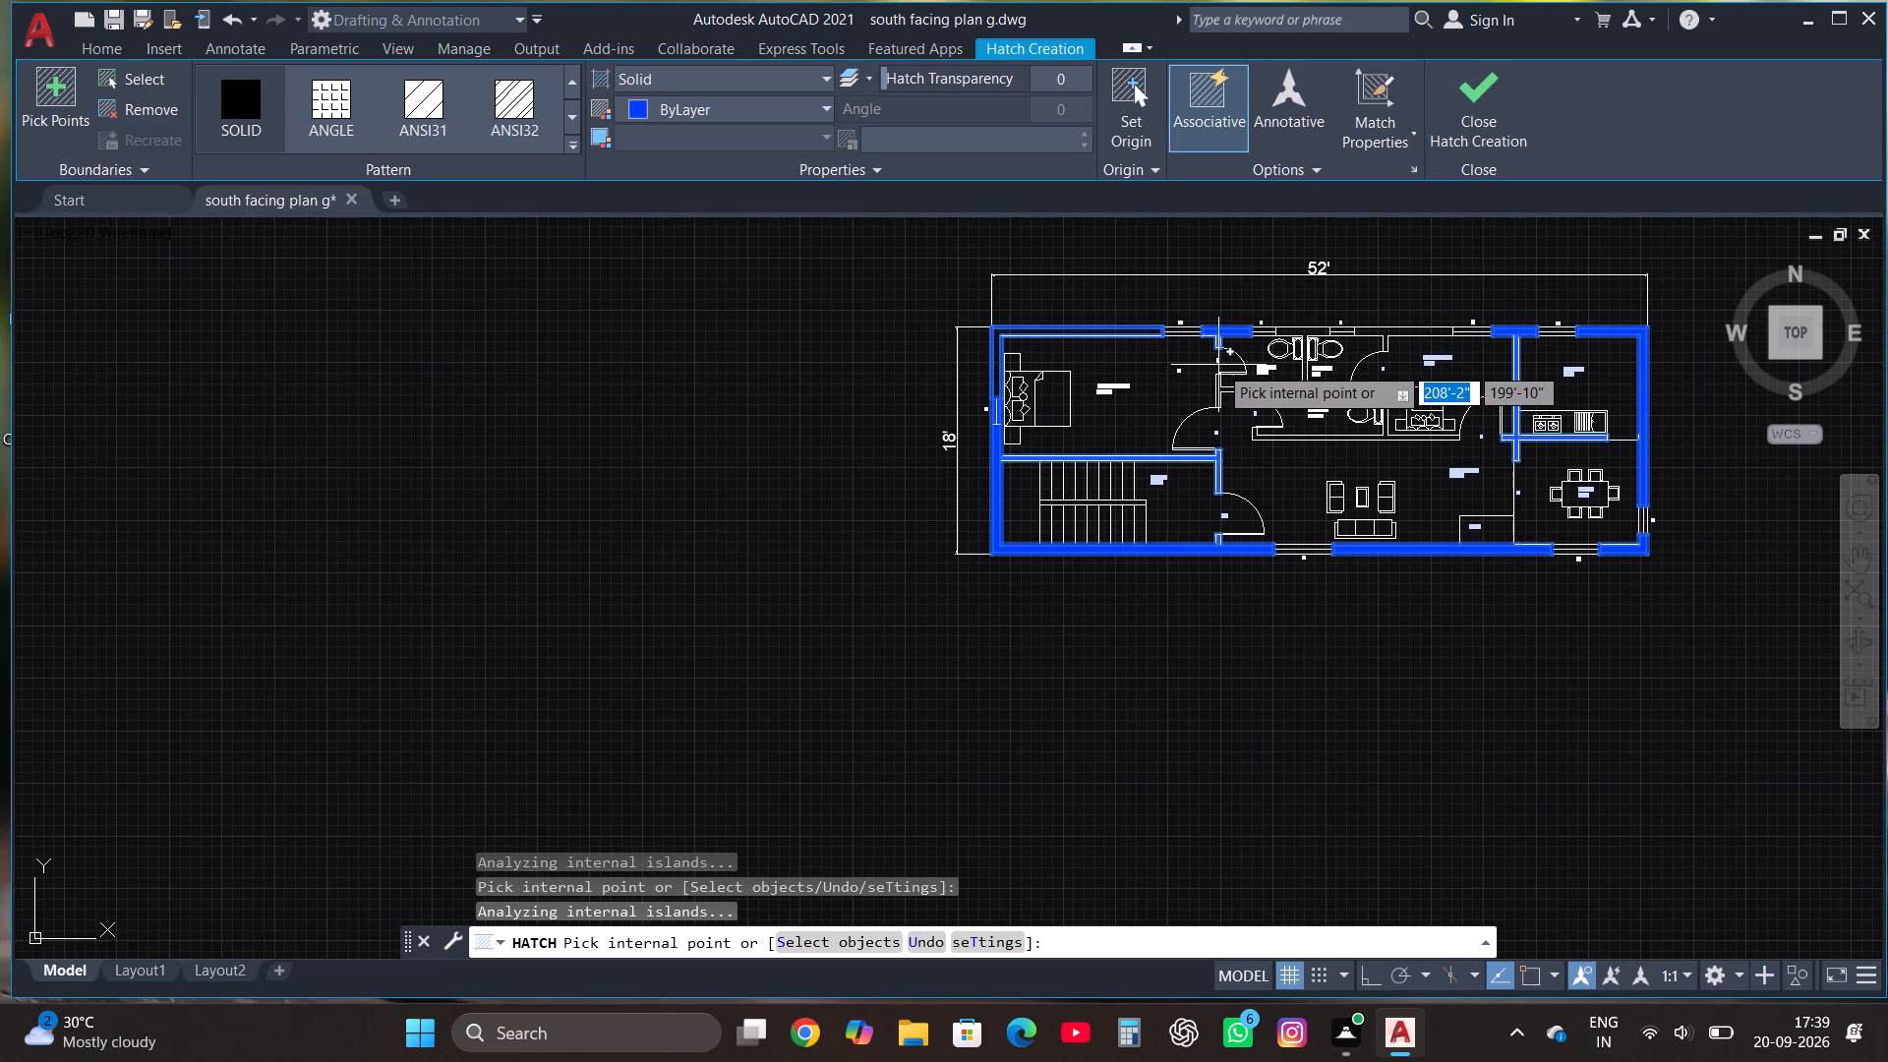
{"action": "left_click", "coordinate": [1469, 115]}
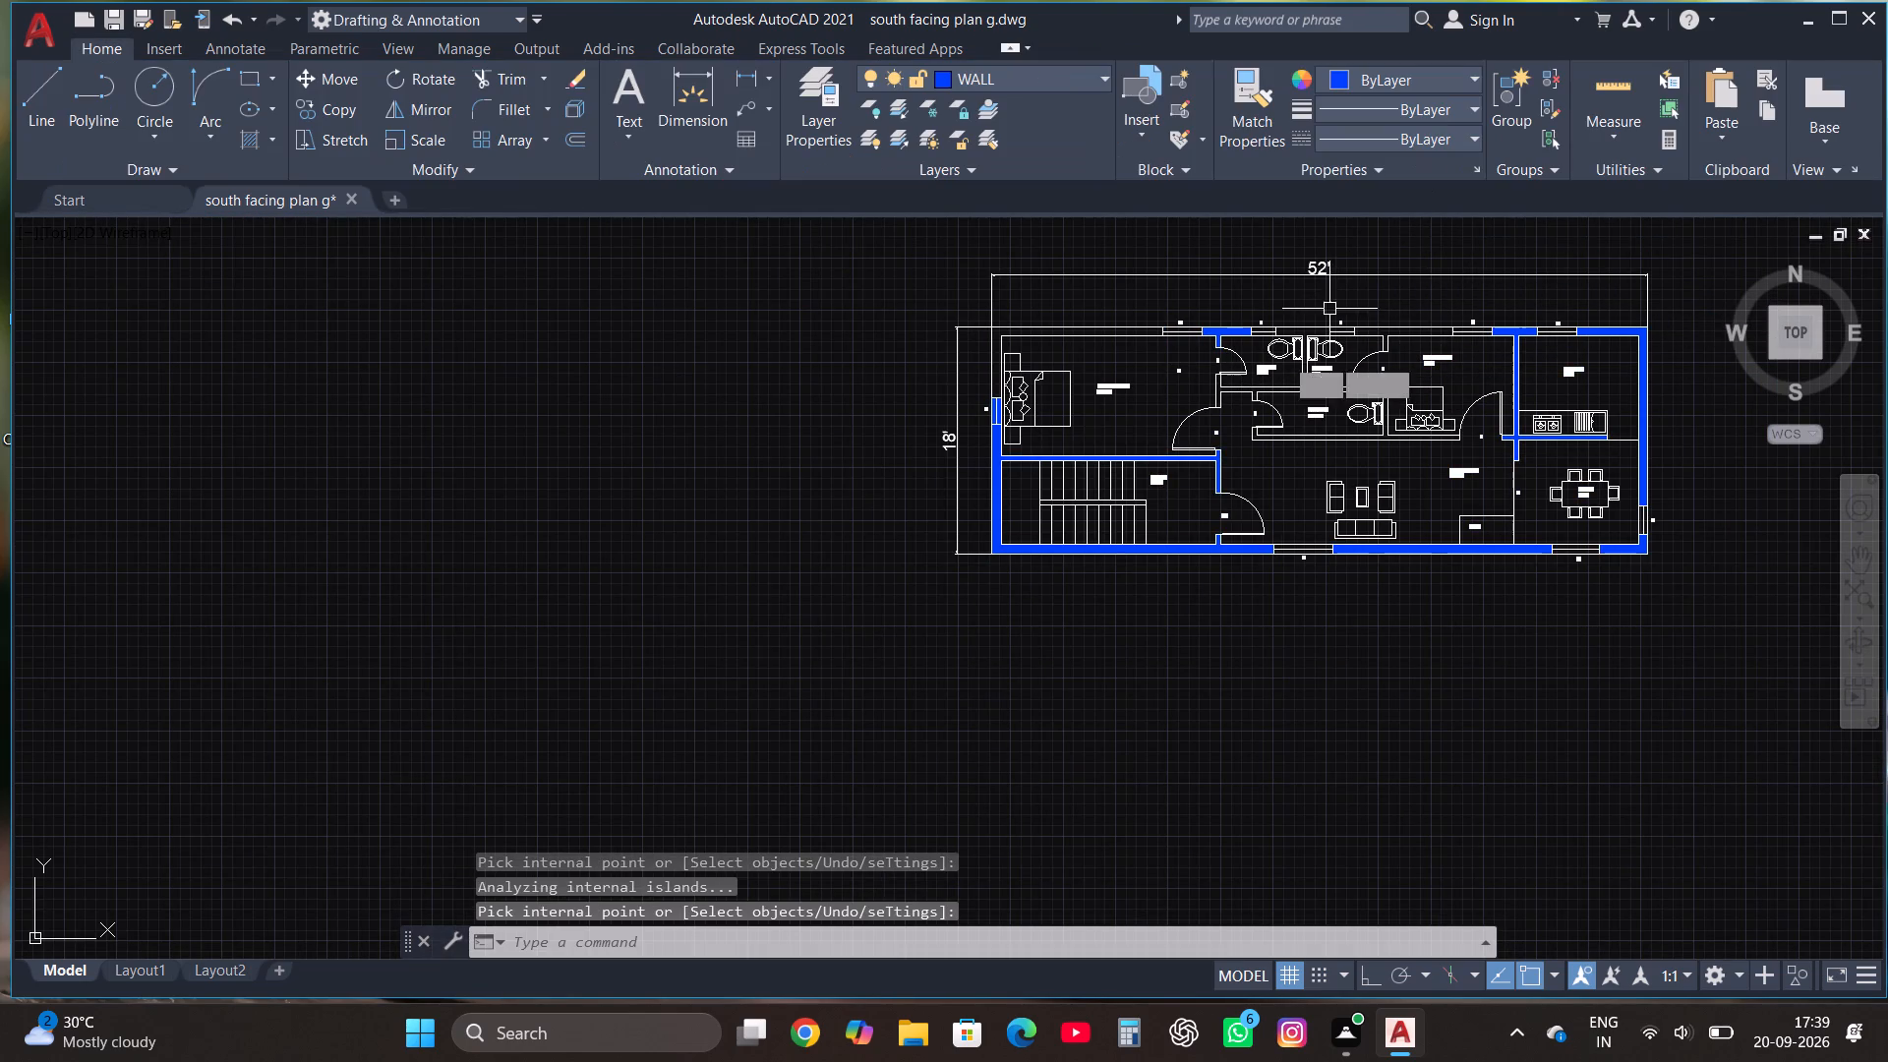
Create another solid hatch on the toilet partition walls, the north wall above the kids bedroom, and the master bedroom's northwest corner walls.
{"action": "scroll", "coordinate": [1106, 633], "scroll_direction": "down", "scroll_amount": 1}
{"action": "scroll", "coordinate": [1183, 512], "scroll_direction": "up", "scroll_amount": 3}
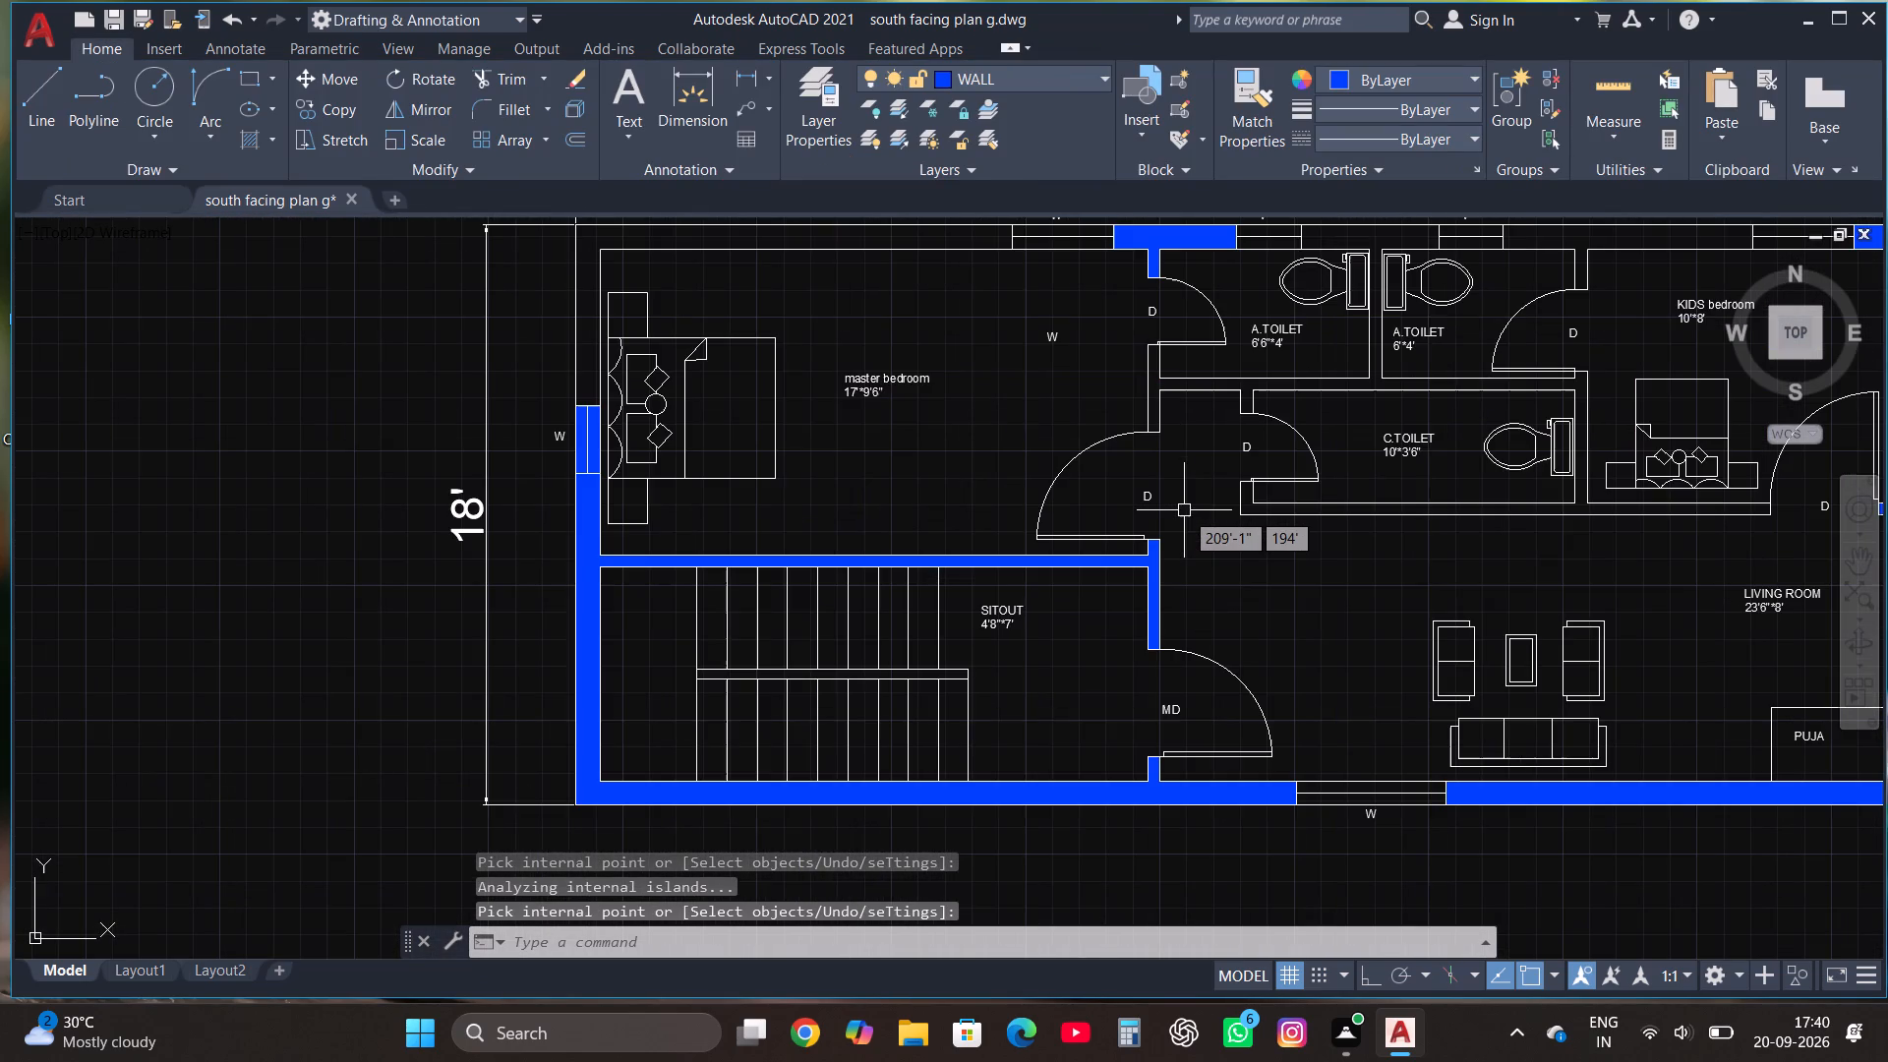
{"action": "type", "text": "HAT"}
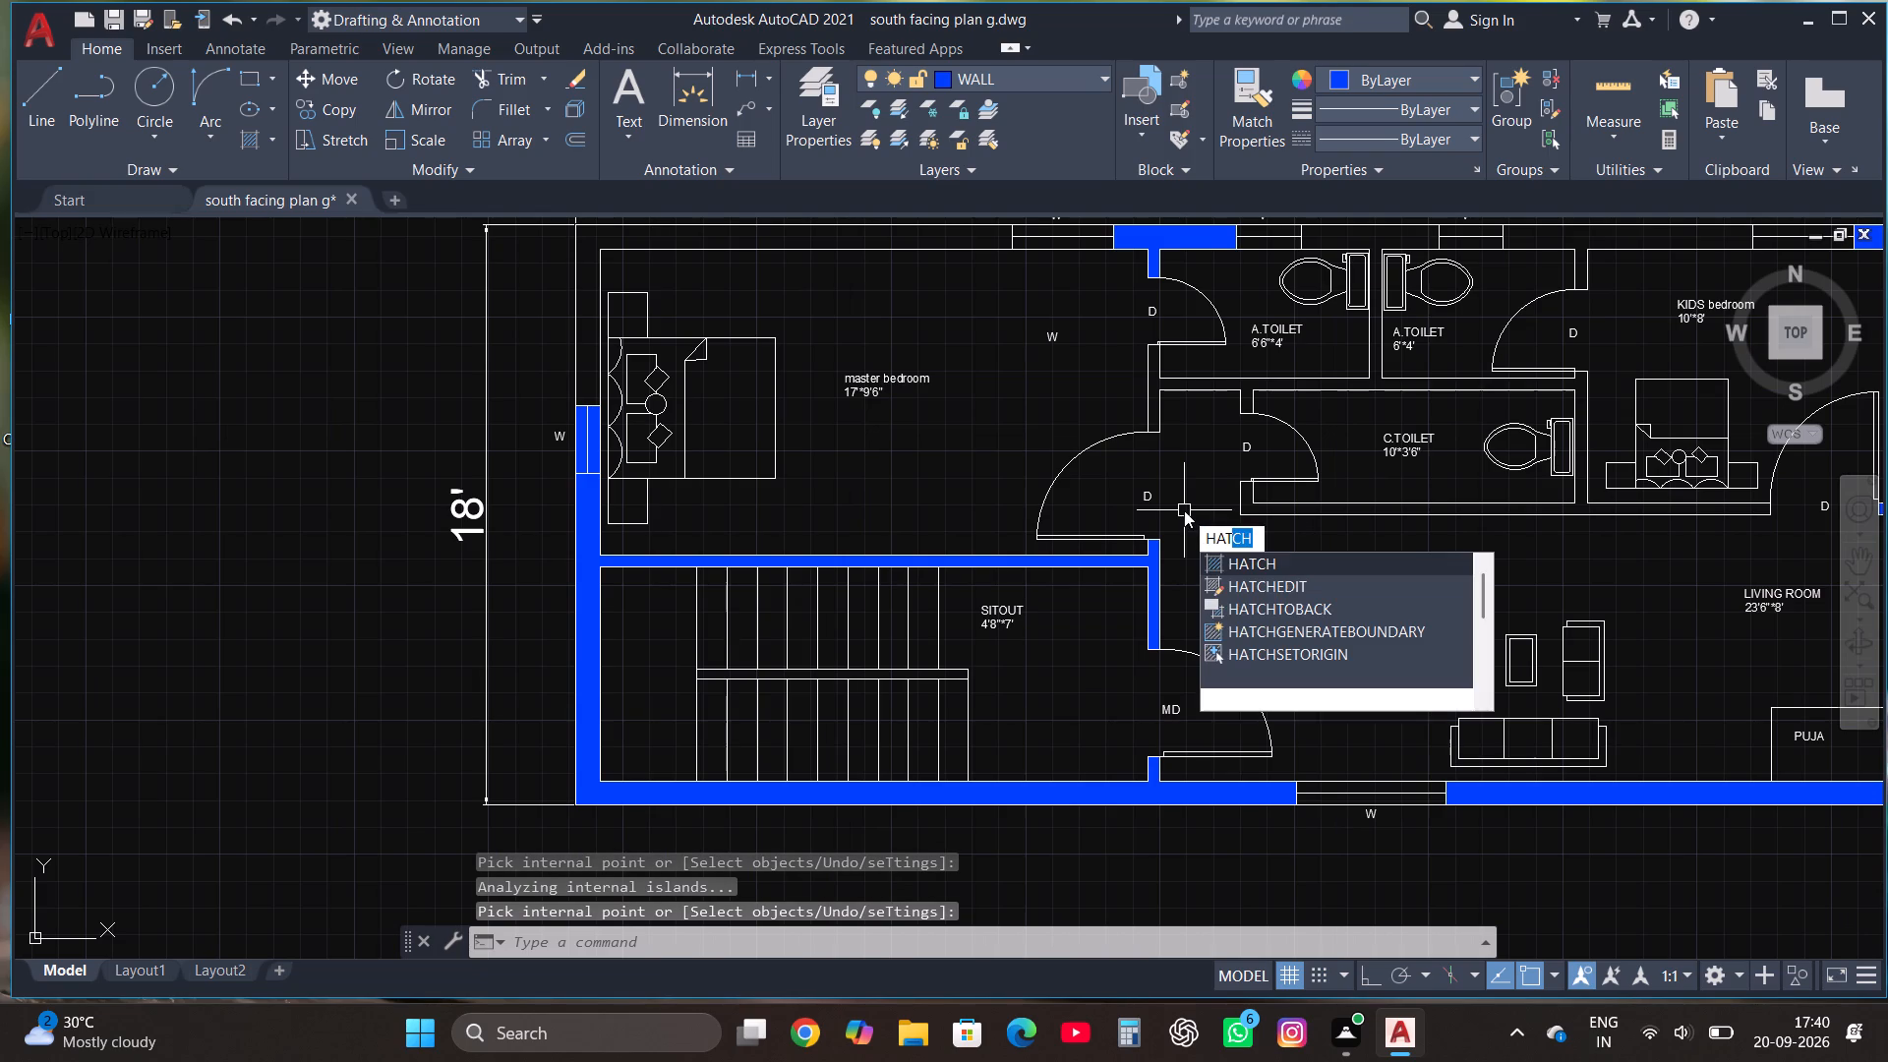
{"action": "left_click", "coordinate": [1286, 566]}
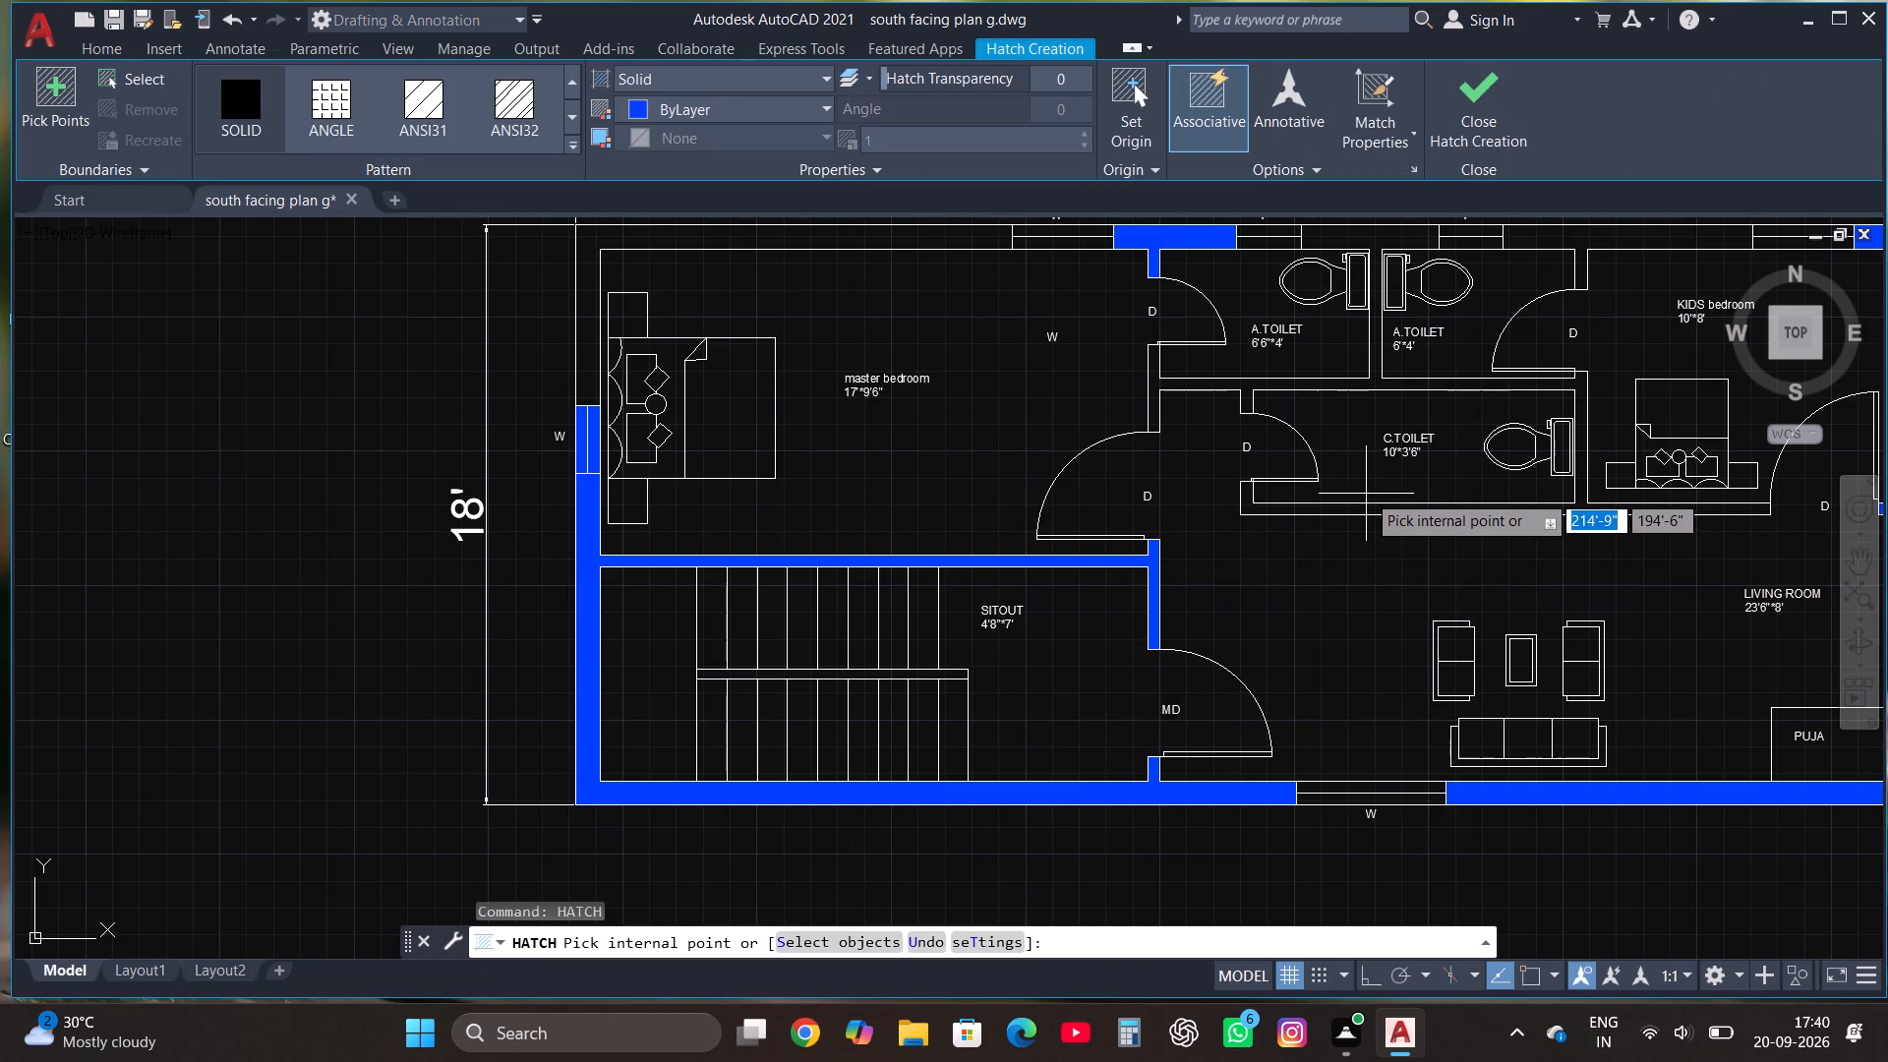
{"action": "left_click", "coordinate": [1364, 512]}
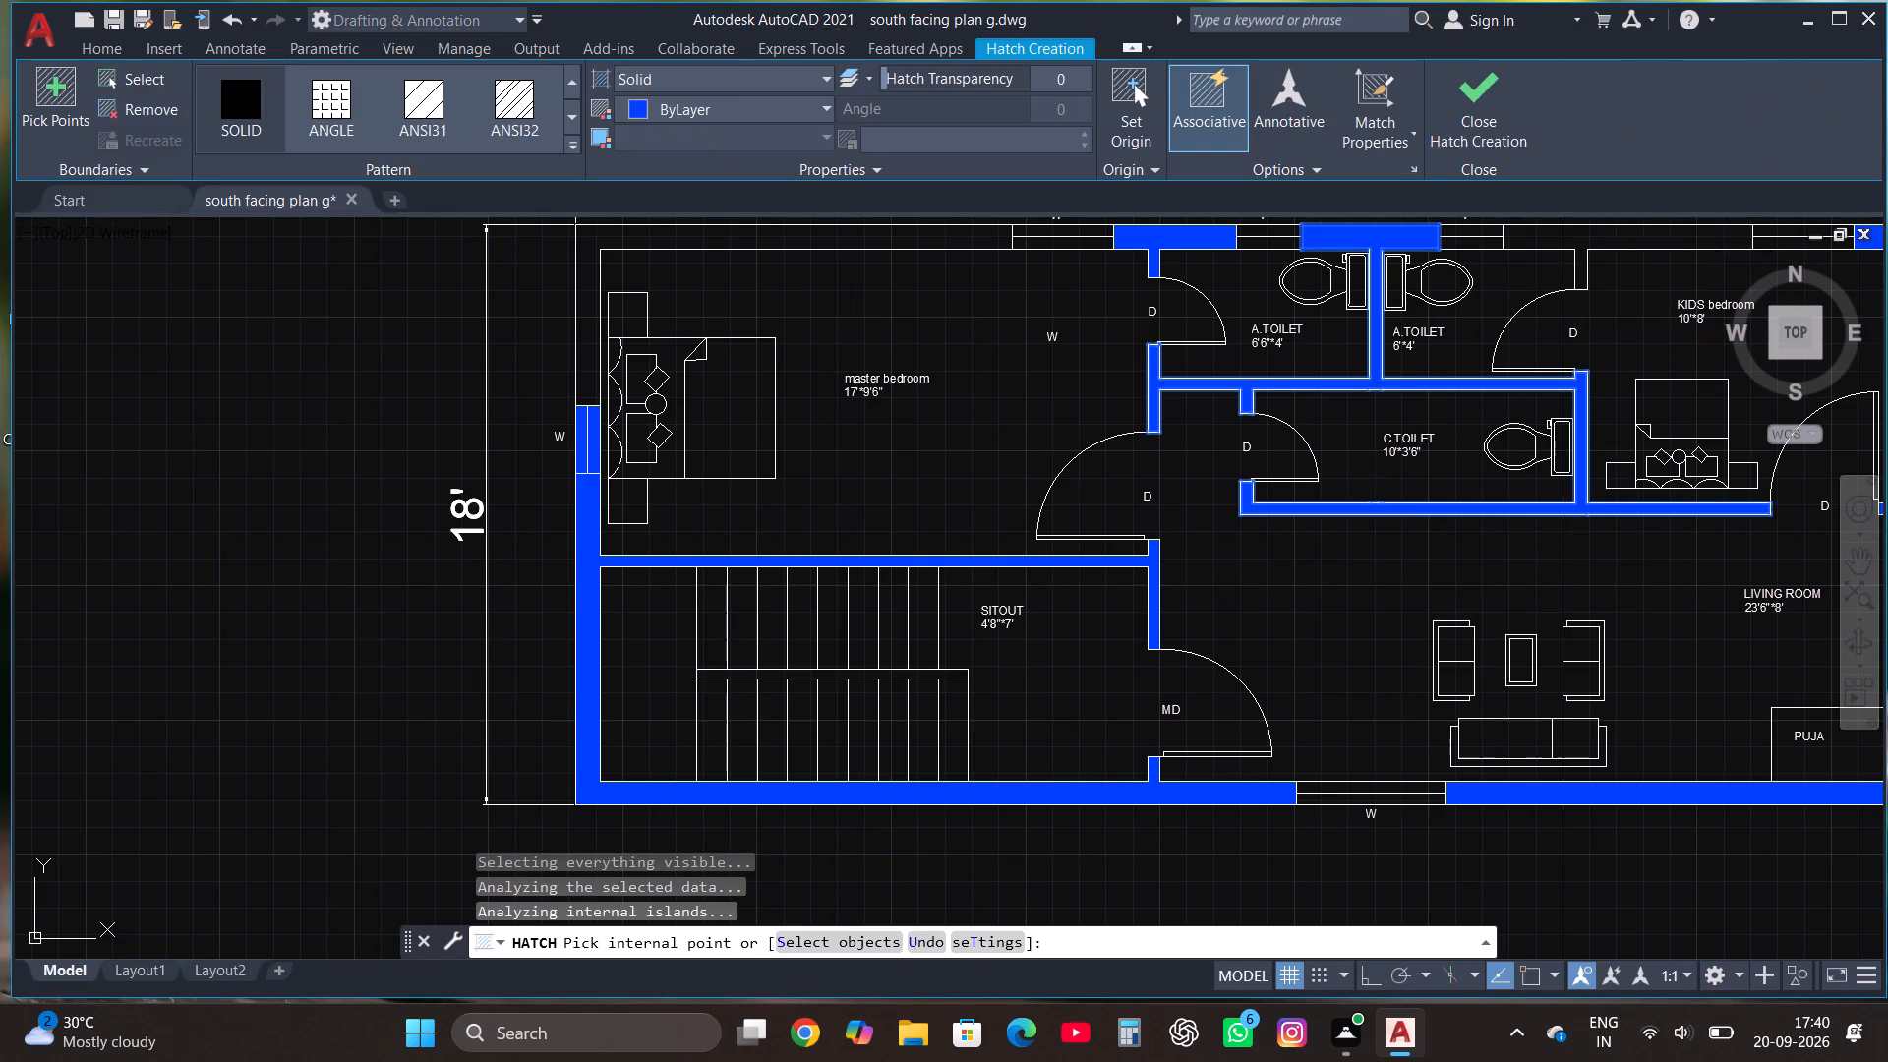
{"action": "left_click", "coordinate": [1574, 240]}
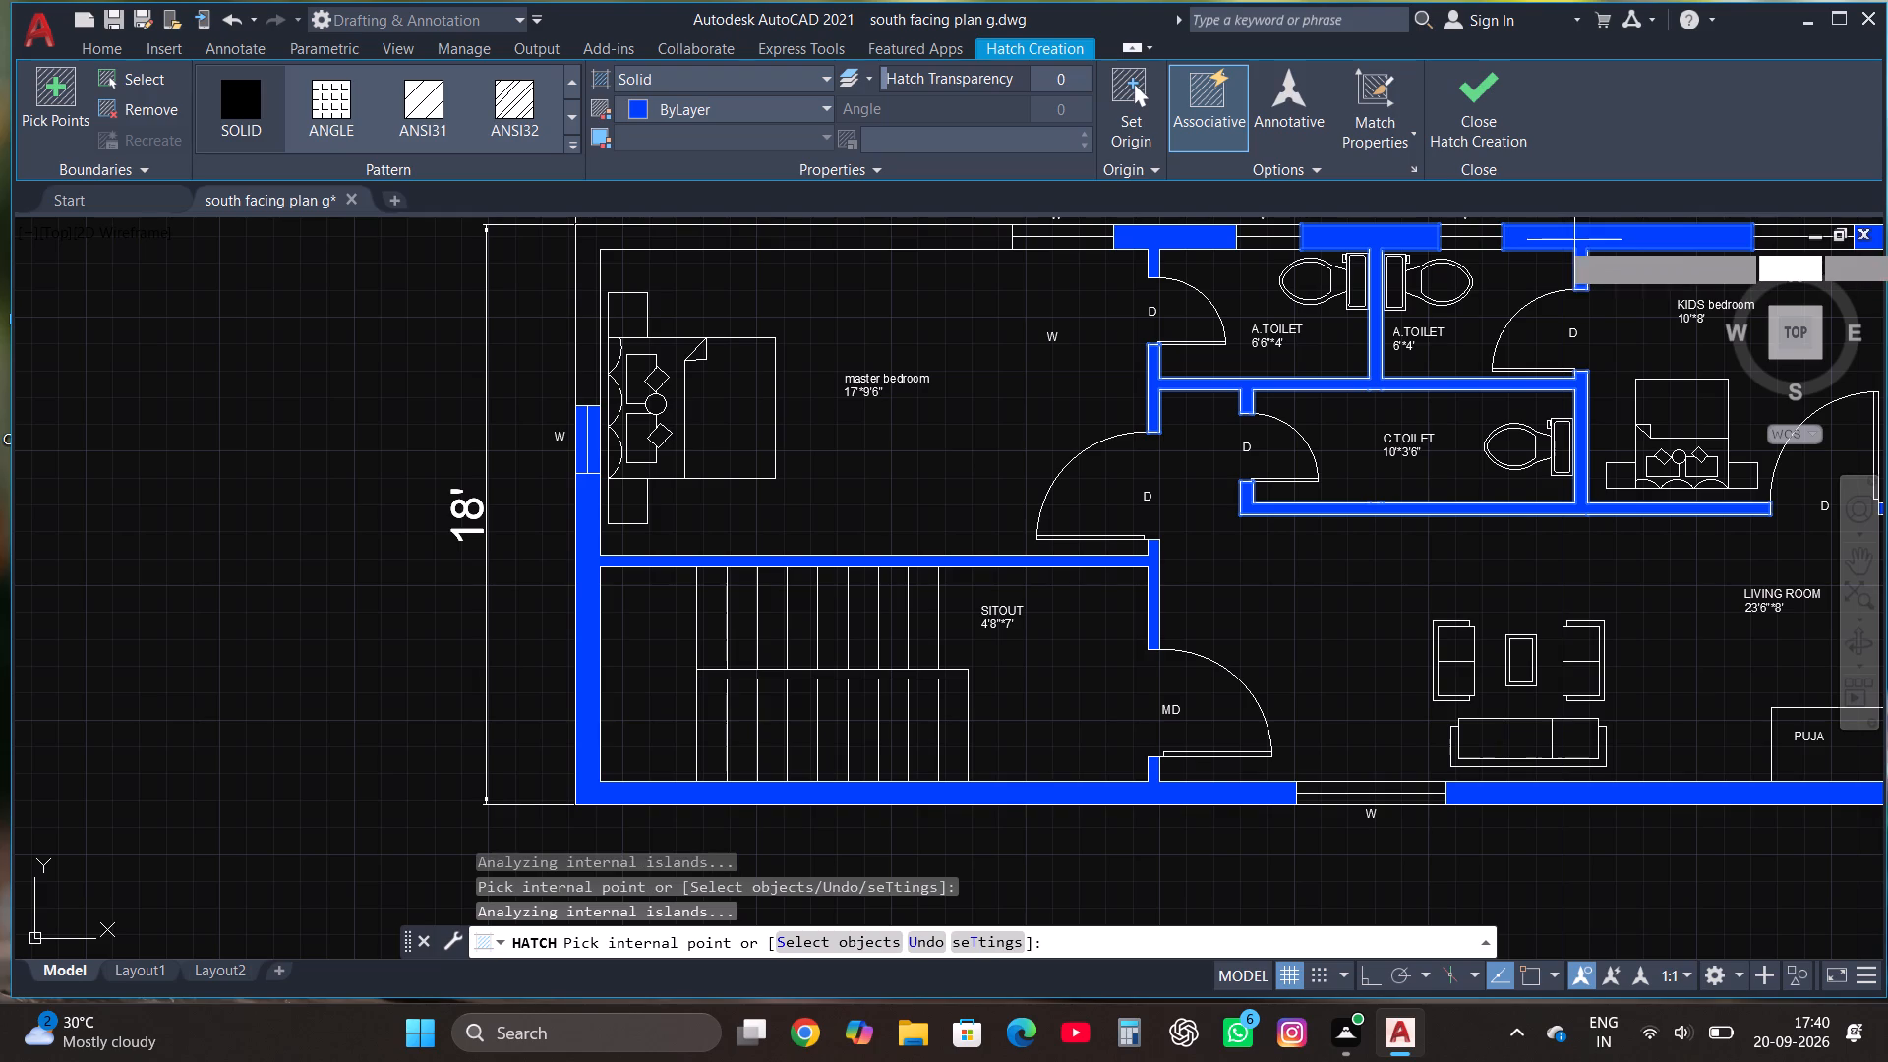
{"action": "left_click", "coordinate": [884, 238]}
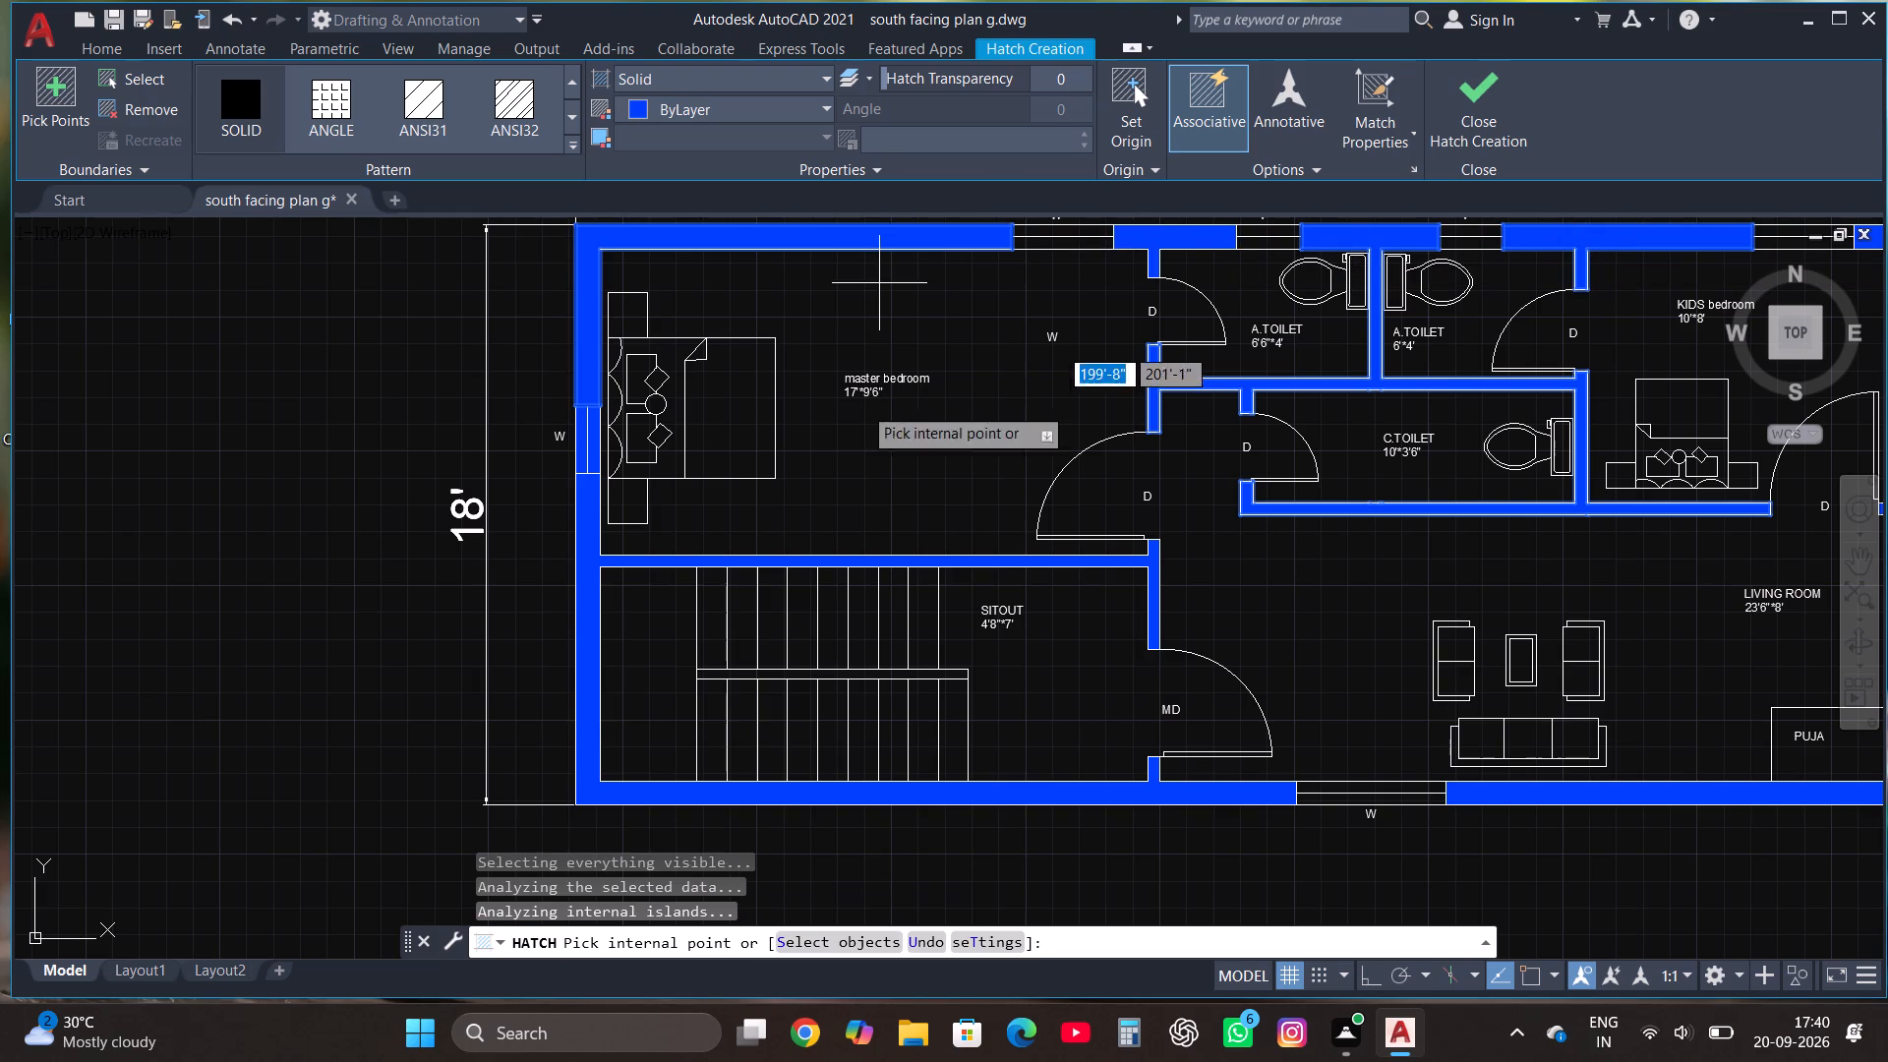
{"action": "scroll", "coordinate": [914, 698], "scroll_direction": "down", "scroll_amount": 2}
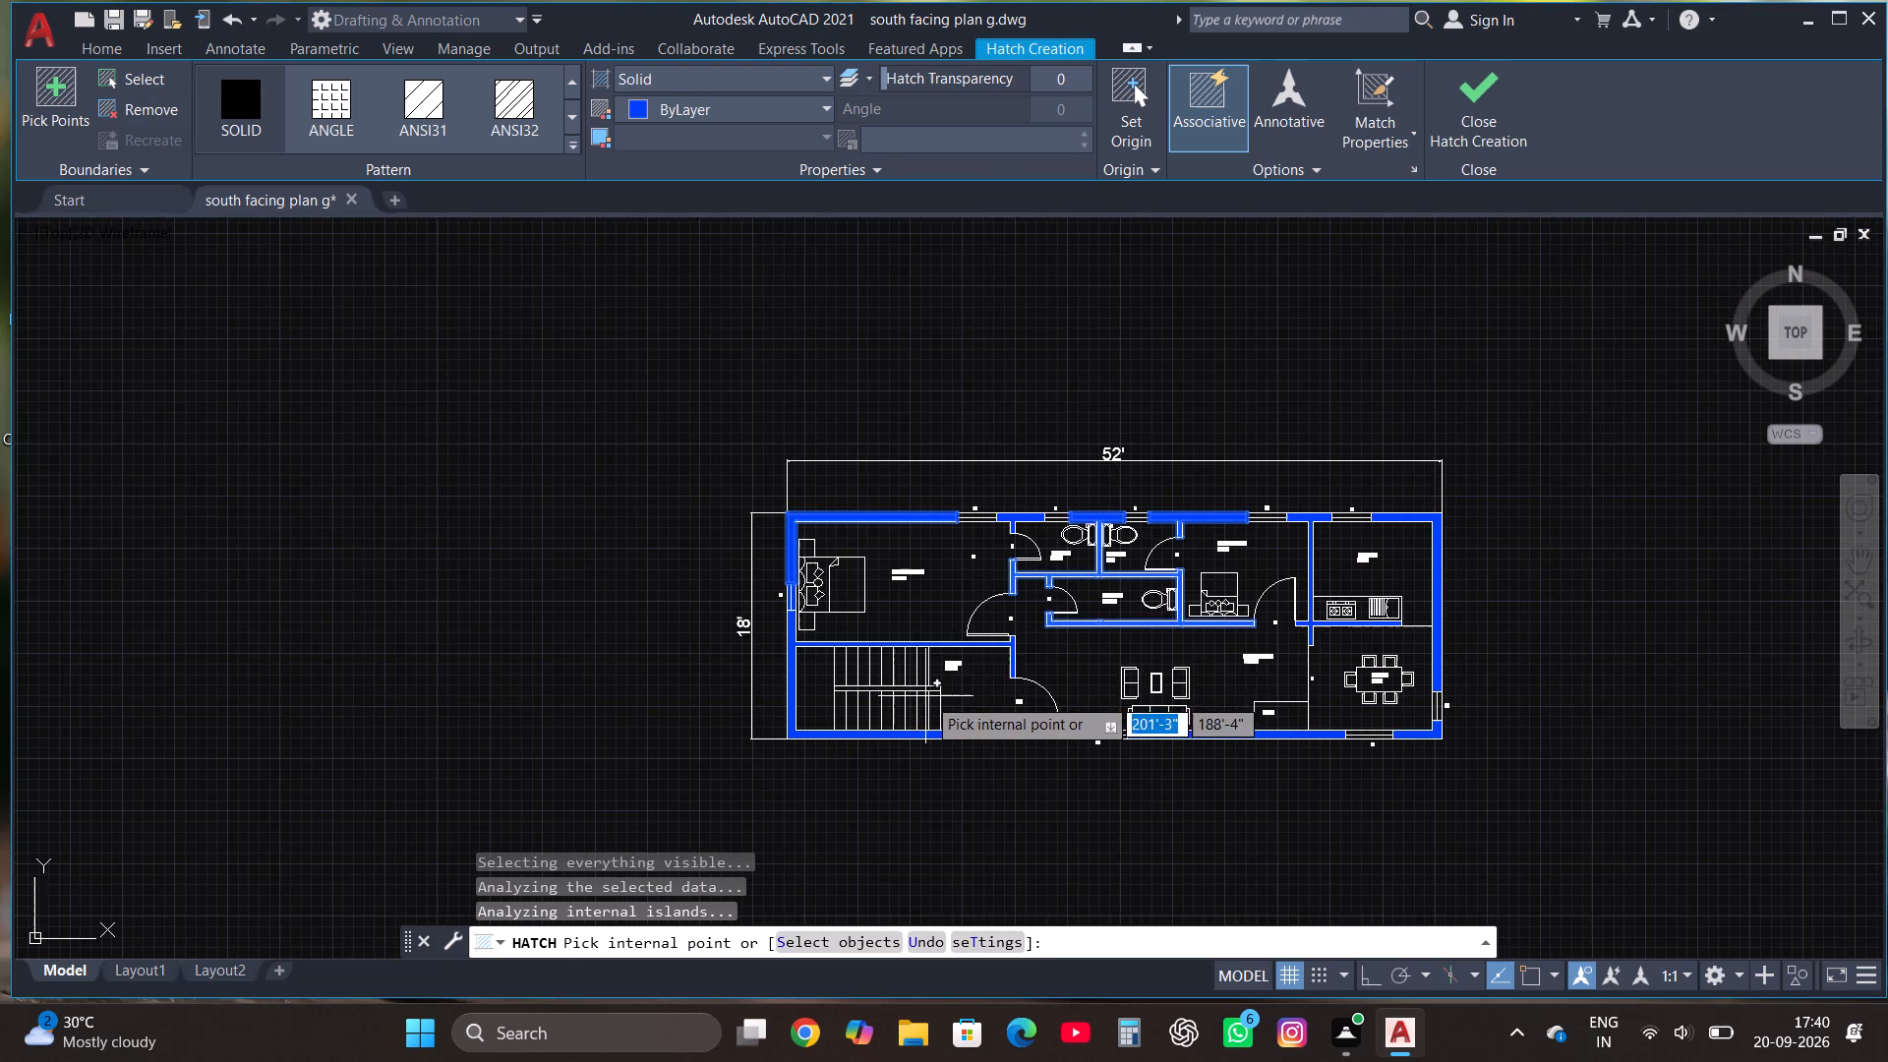
{"action": "scroll", "coordinate": [1307, 560], "scroll_direction": "up", "scroll_amount": 1}
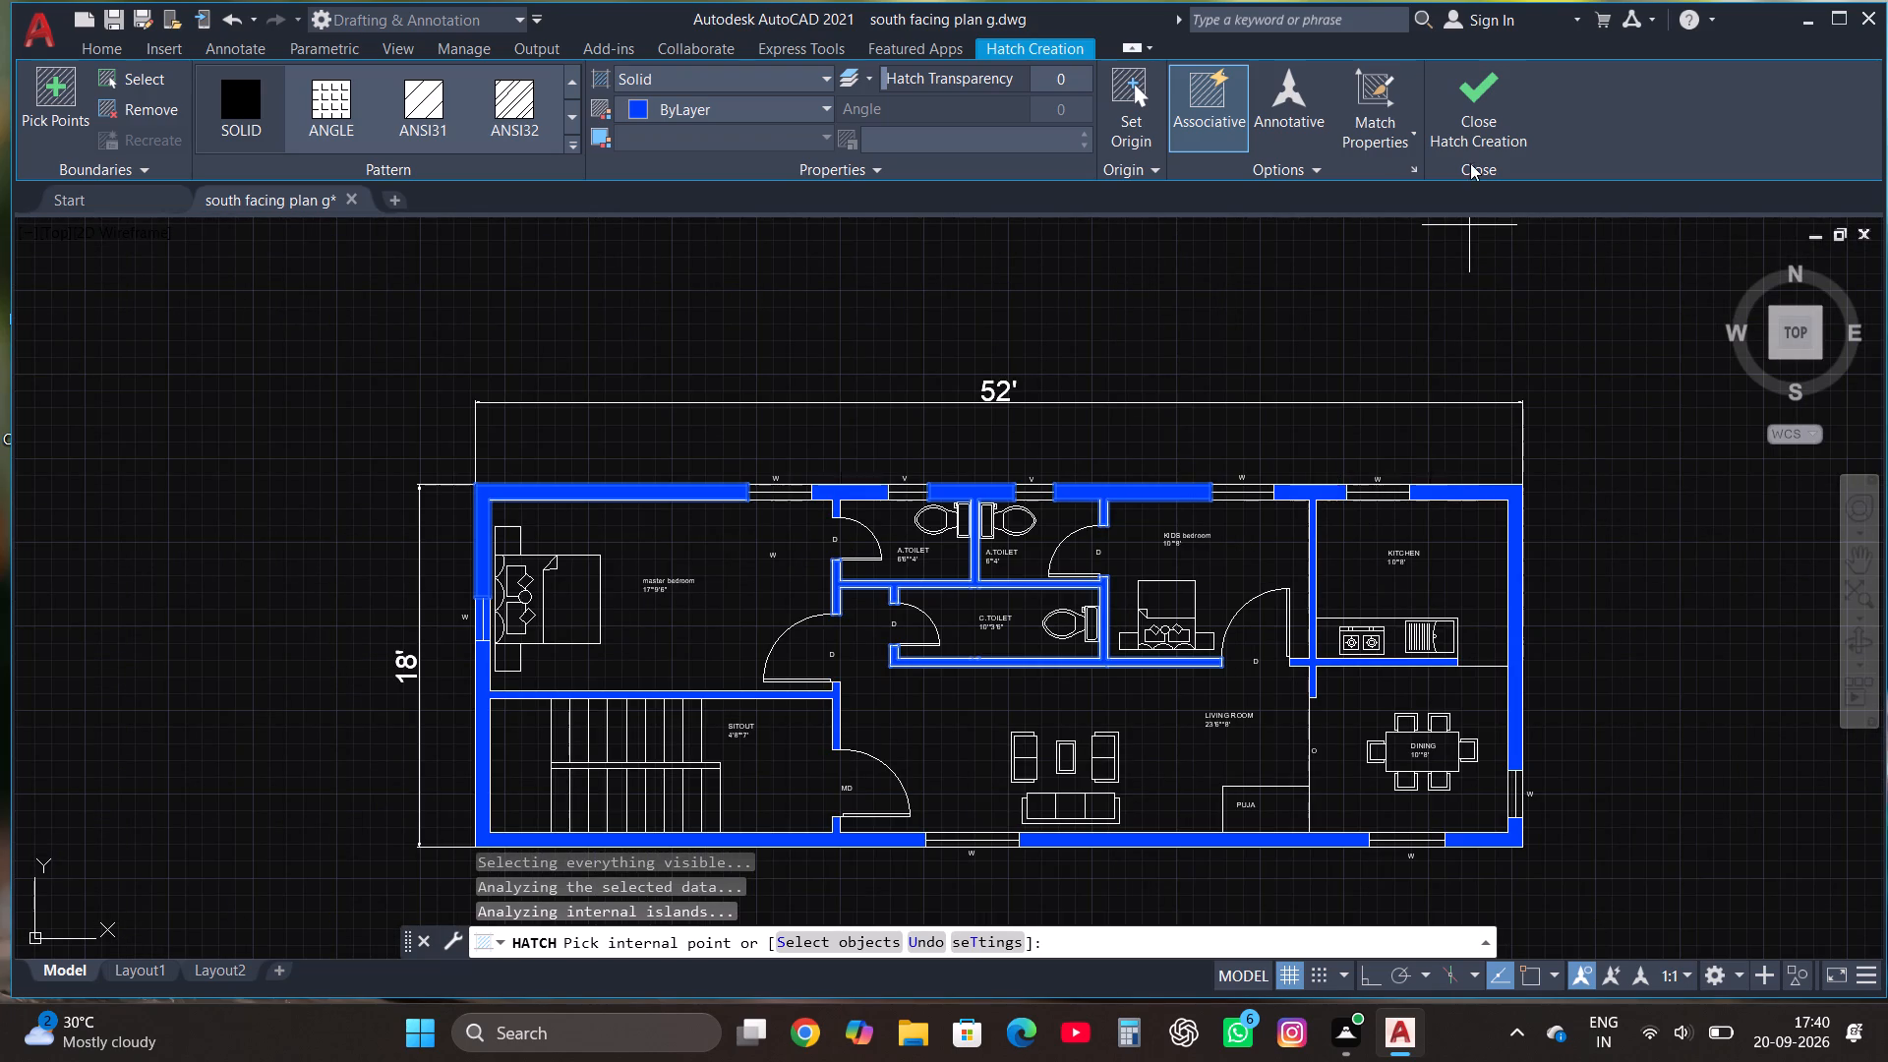
{"action": "left_click", "coordinate": [1476, 119]}
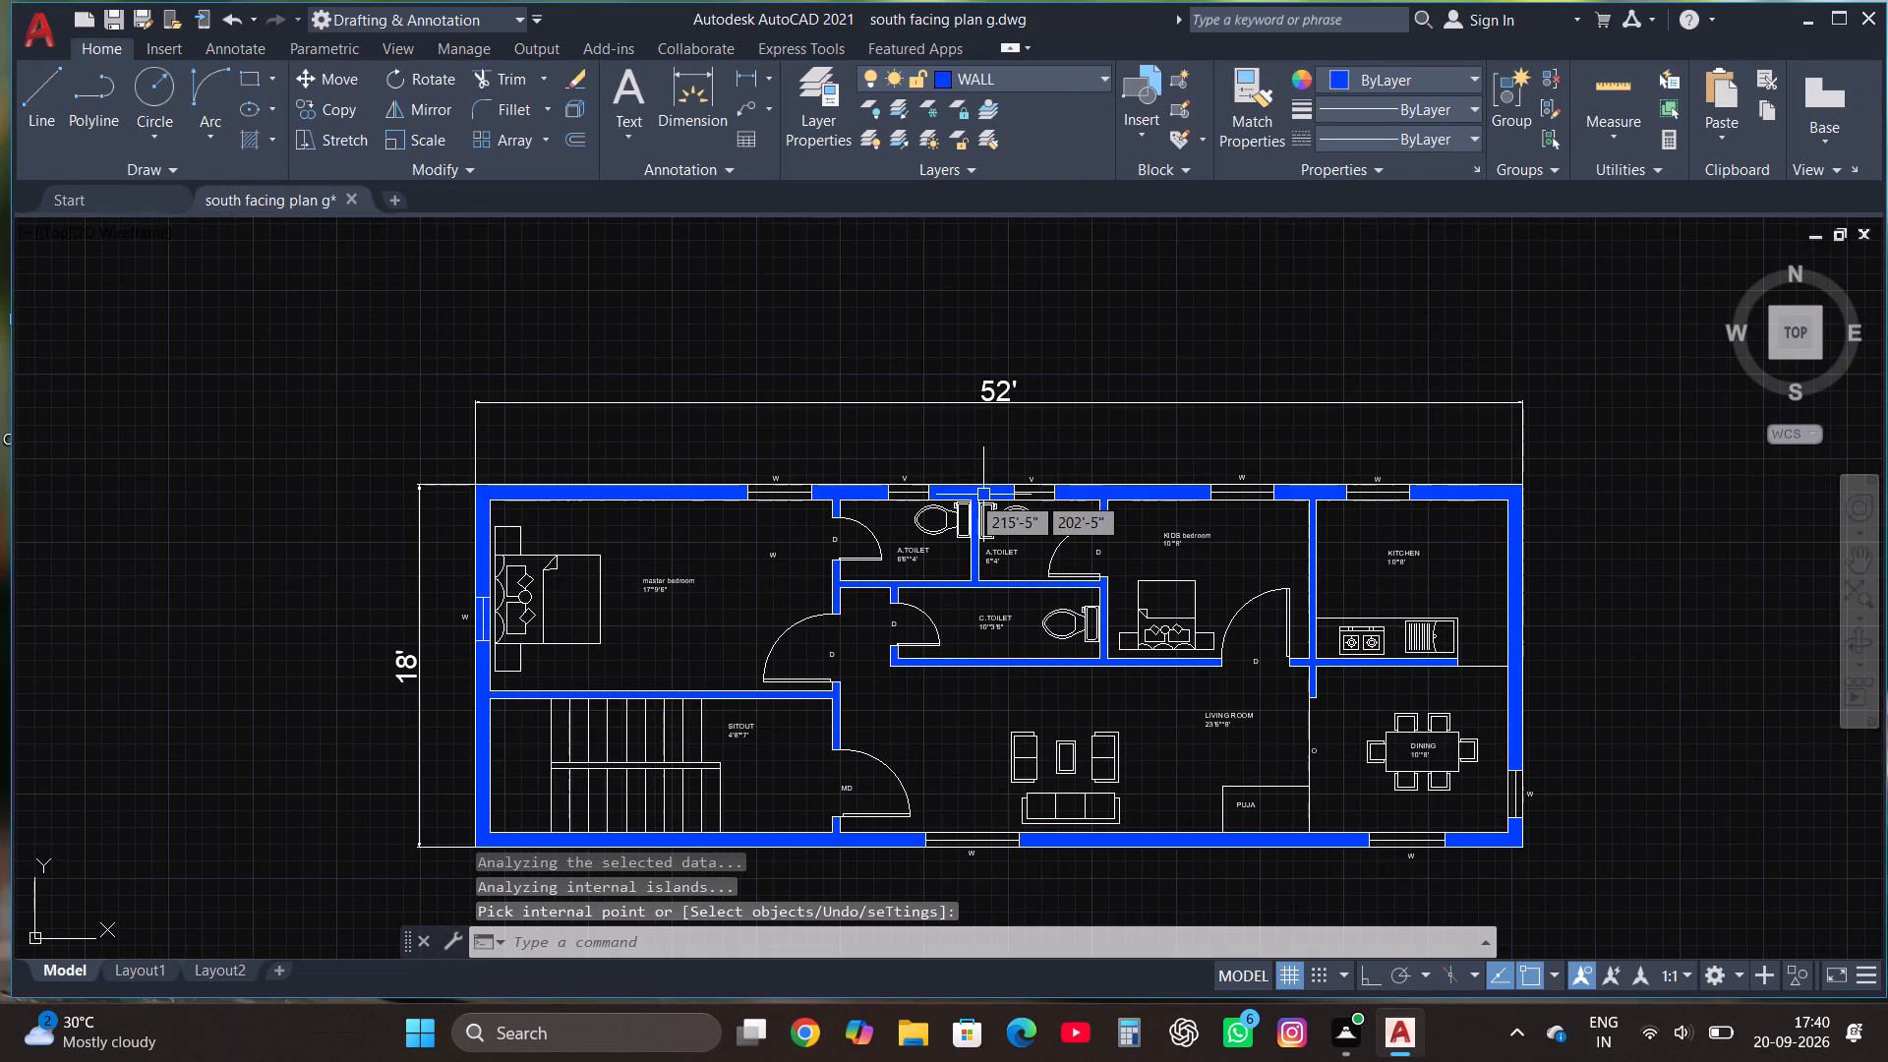
Move the master bedroom's north window to the WINDOW layer.
{"action": "scroll", "coordinate": [916, 481], "scroll_direction": "down", "scroll_amount": 2}
{"action": "scroll", "coordinate": [918, 541], "scroll_direction": "up", "scroll_amount": 2}
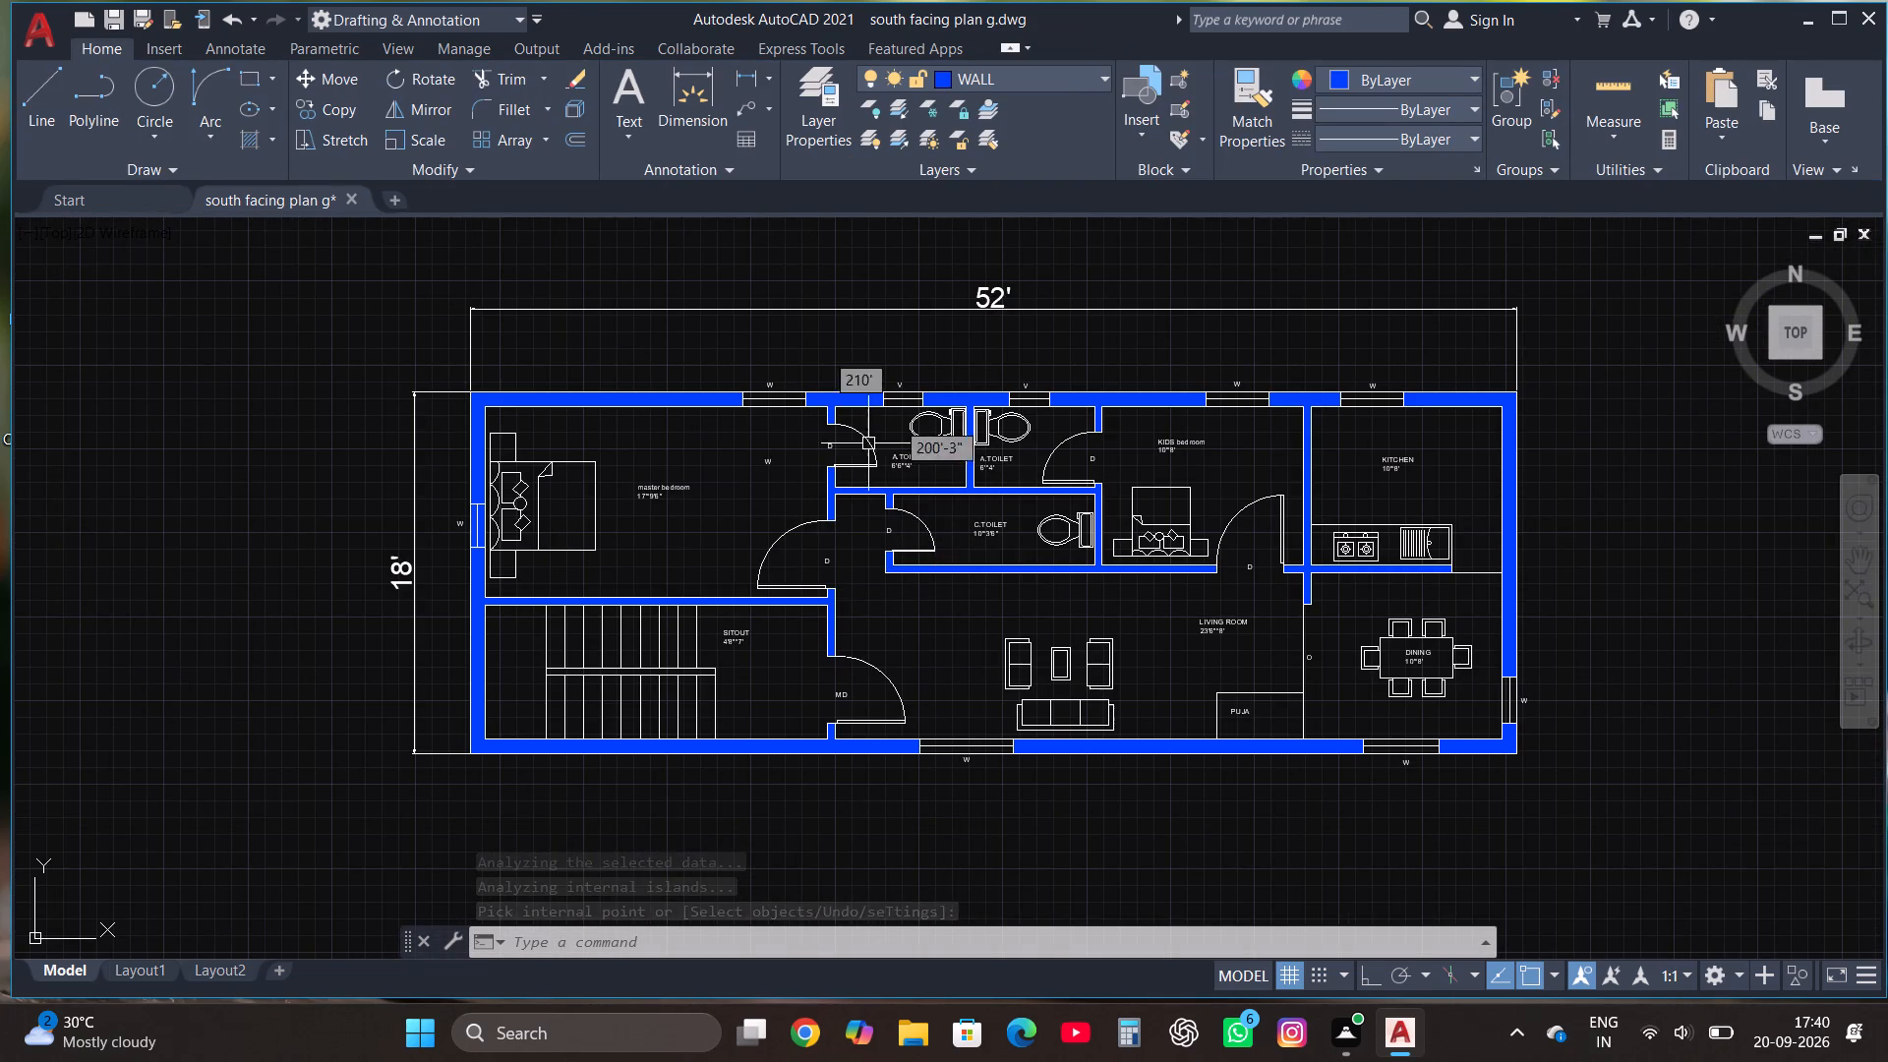
{"action": "scroll", "coordinate": [739, 349], "scroll_direction": "up", "scroll_amount": 2}
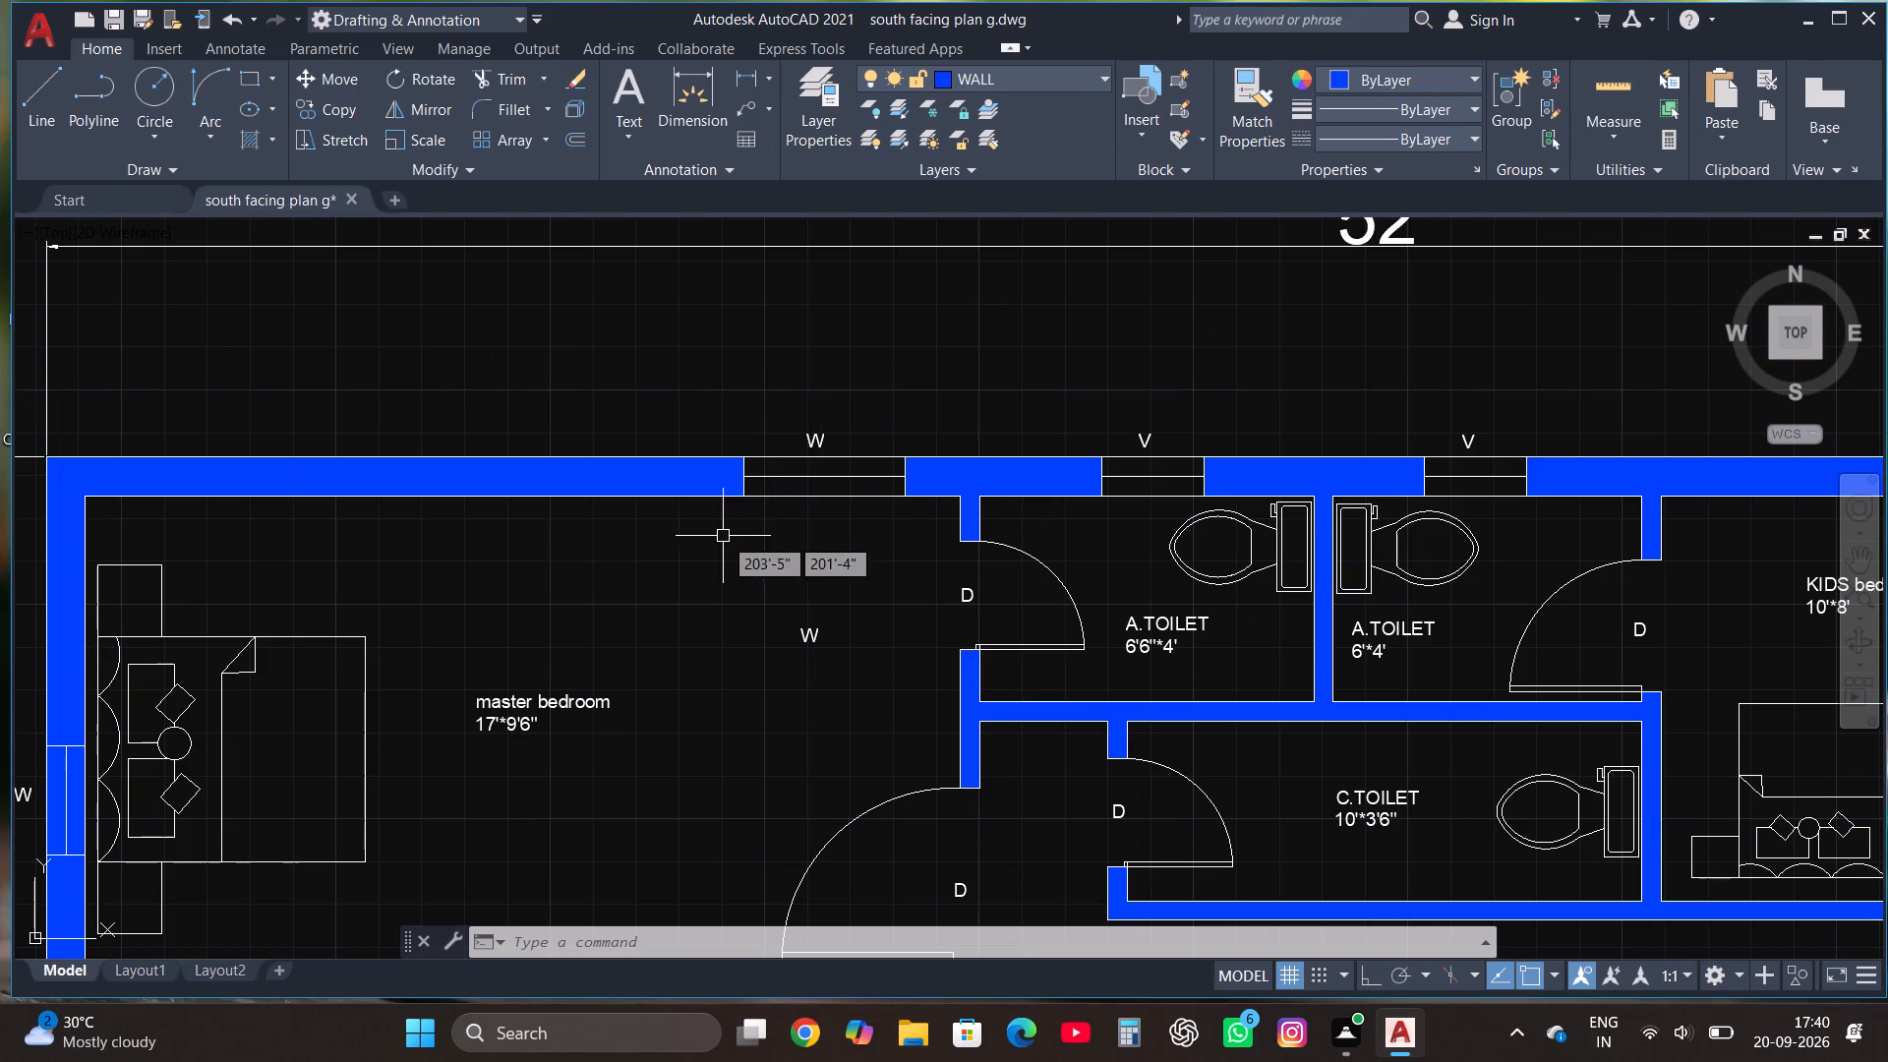
{"action": "left_click", "coordinate": [722, 521]}
{"action": "scroll", "coordinate": [933, 451], "scroll_direction": "up", "scroll_amount": 2}
{"action": "left_click", "coordinate": [930, 451]}
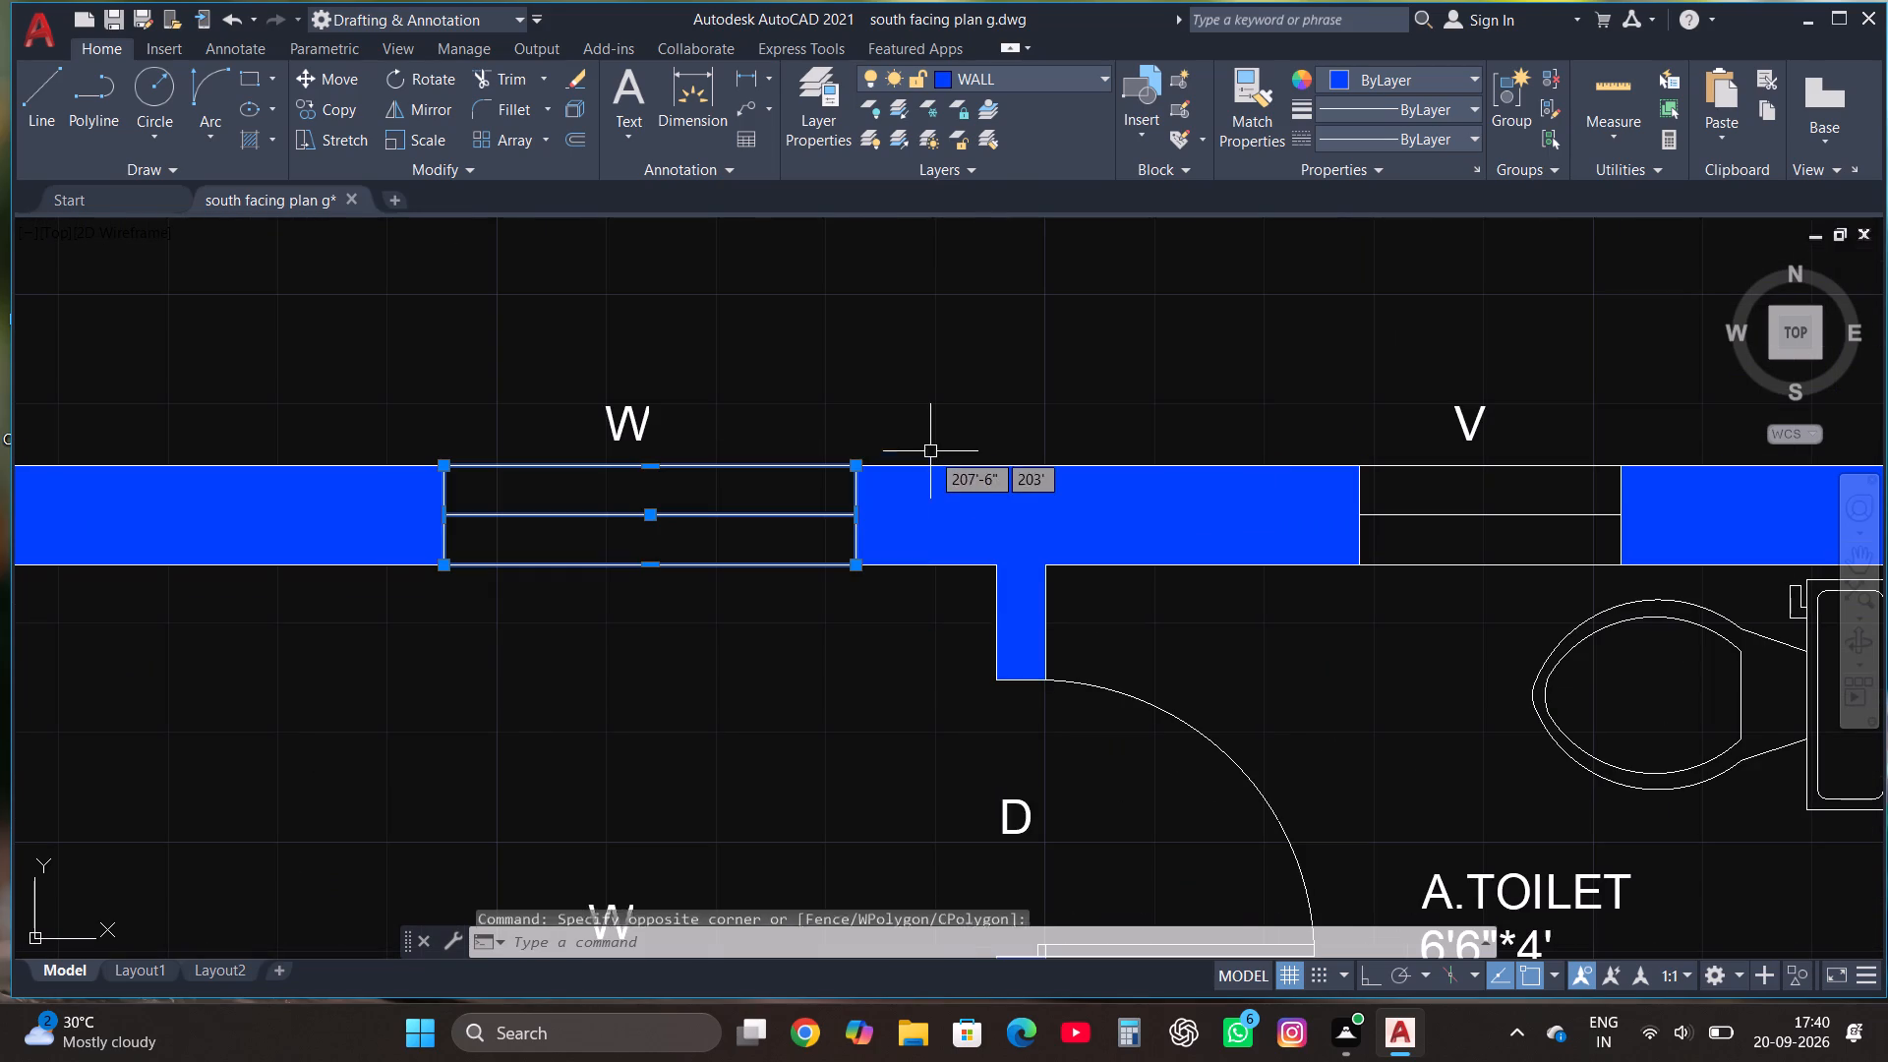
{"action": "left_click", "coordinate": [971, 77]}
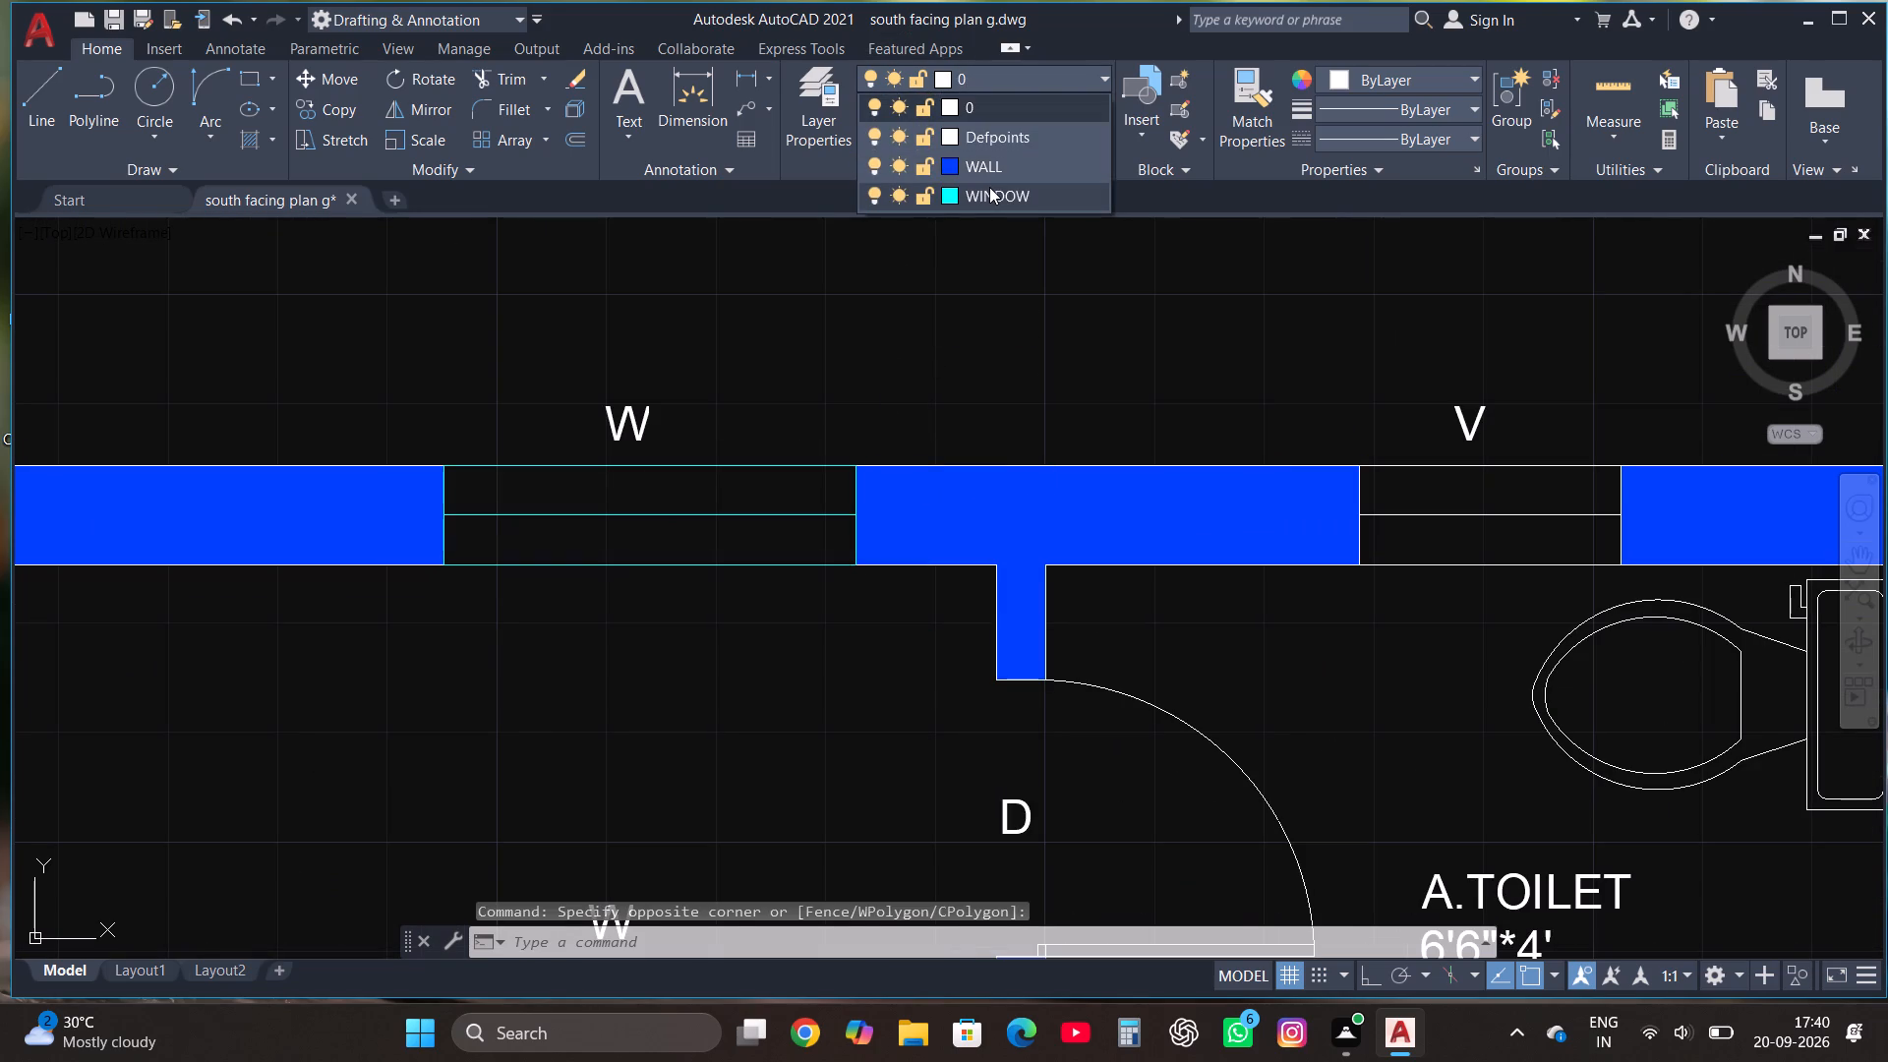
{"action": "left_click", "coordinate": [989, 187]}
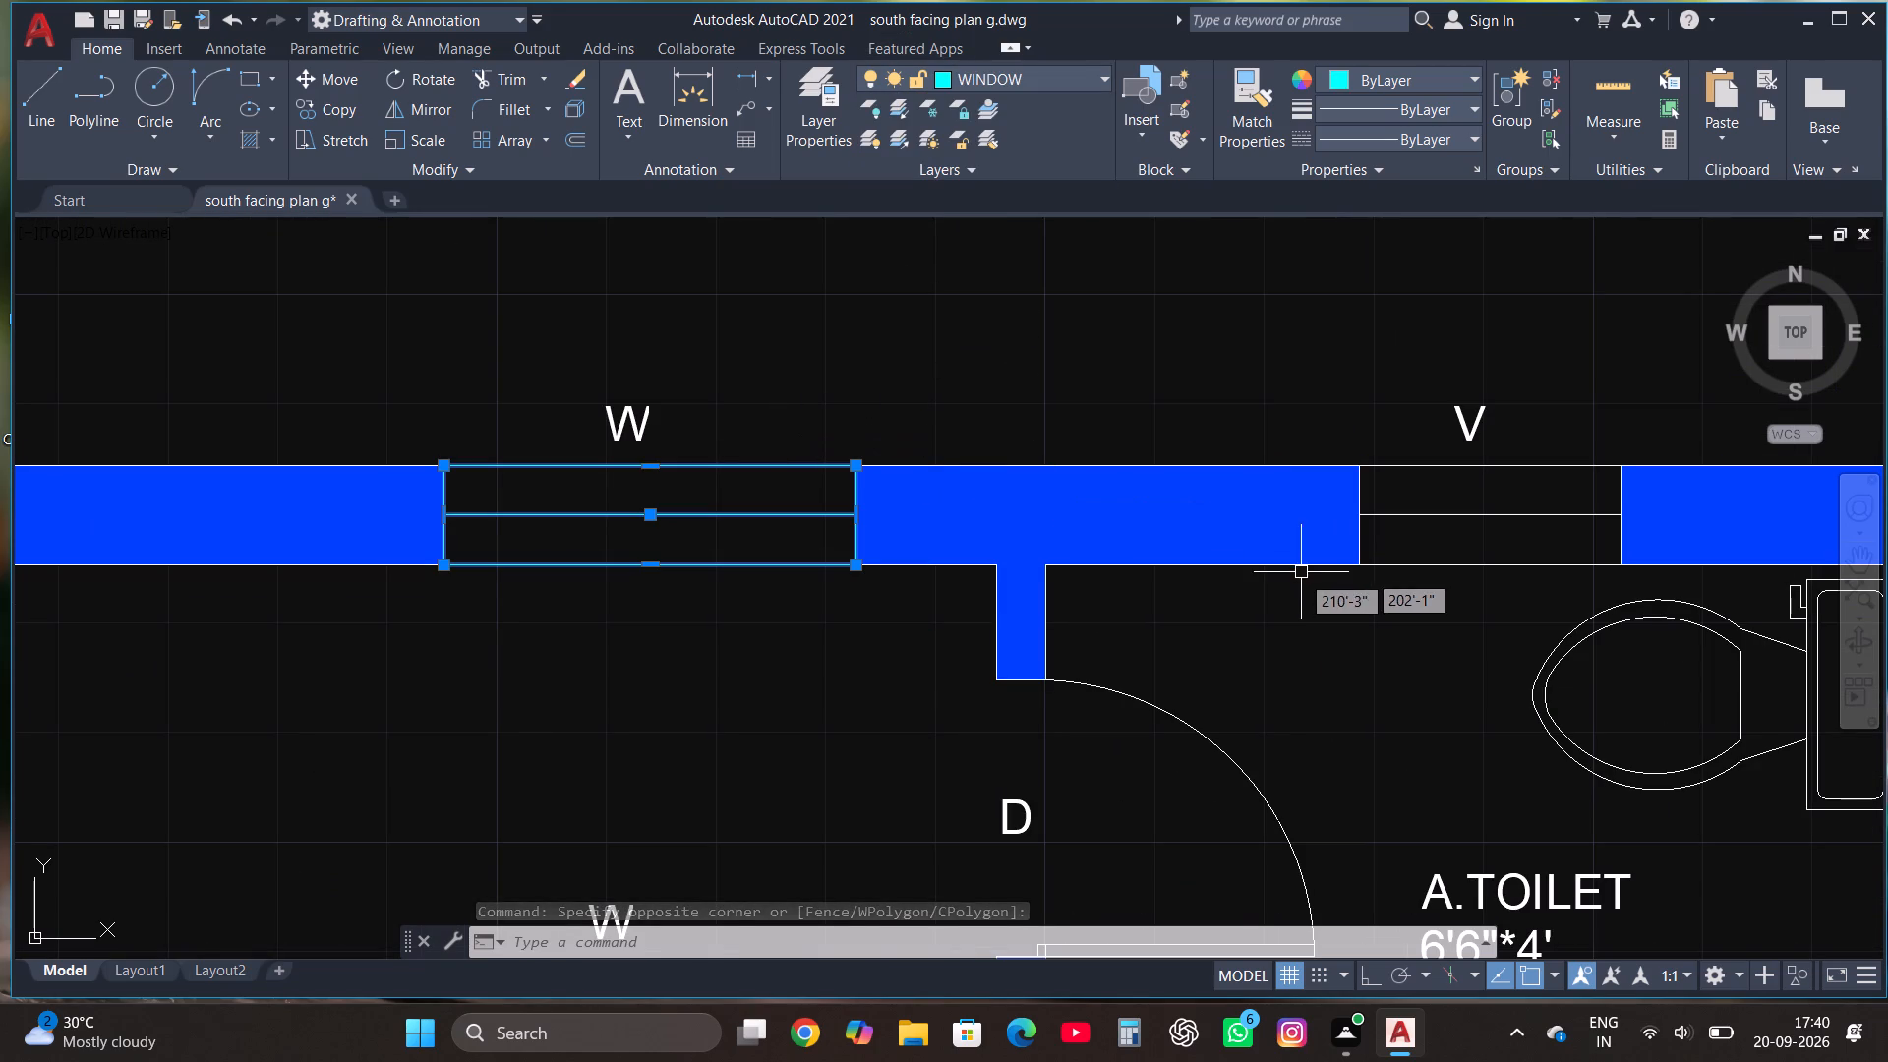
Move the first toilet's ventilator beside the master bedroom and the kids bedroom's north window to the WINDOW layer.
{"action": "left_click", "coordinate": [1299, 573]}
{"action": "left_click", "coordinate": [1663, 461]}
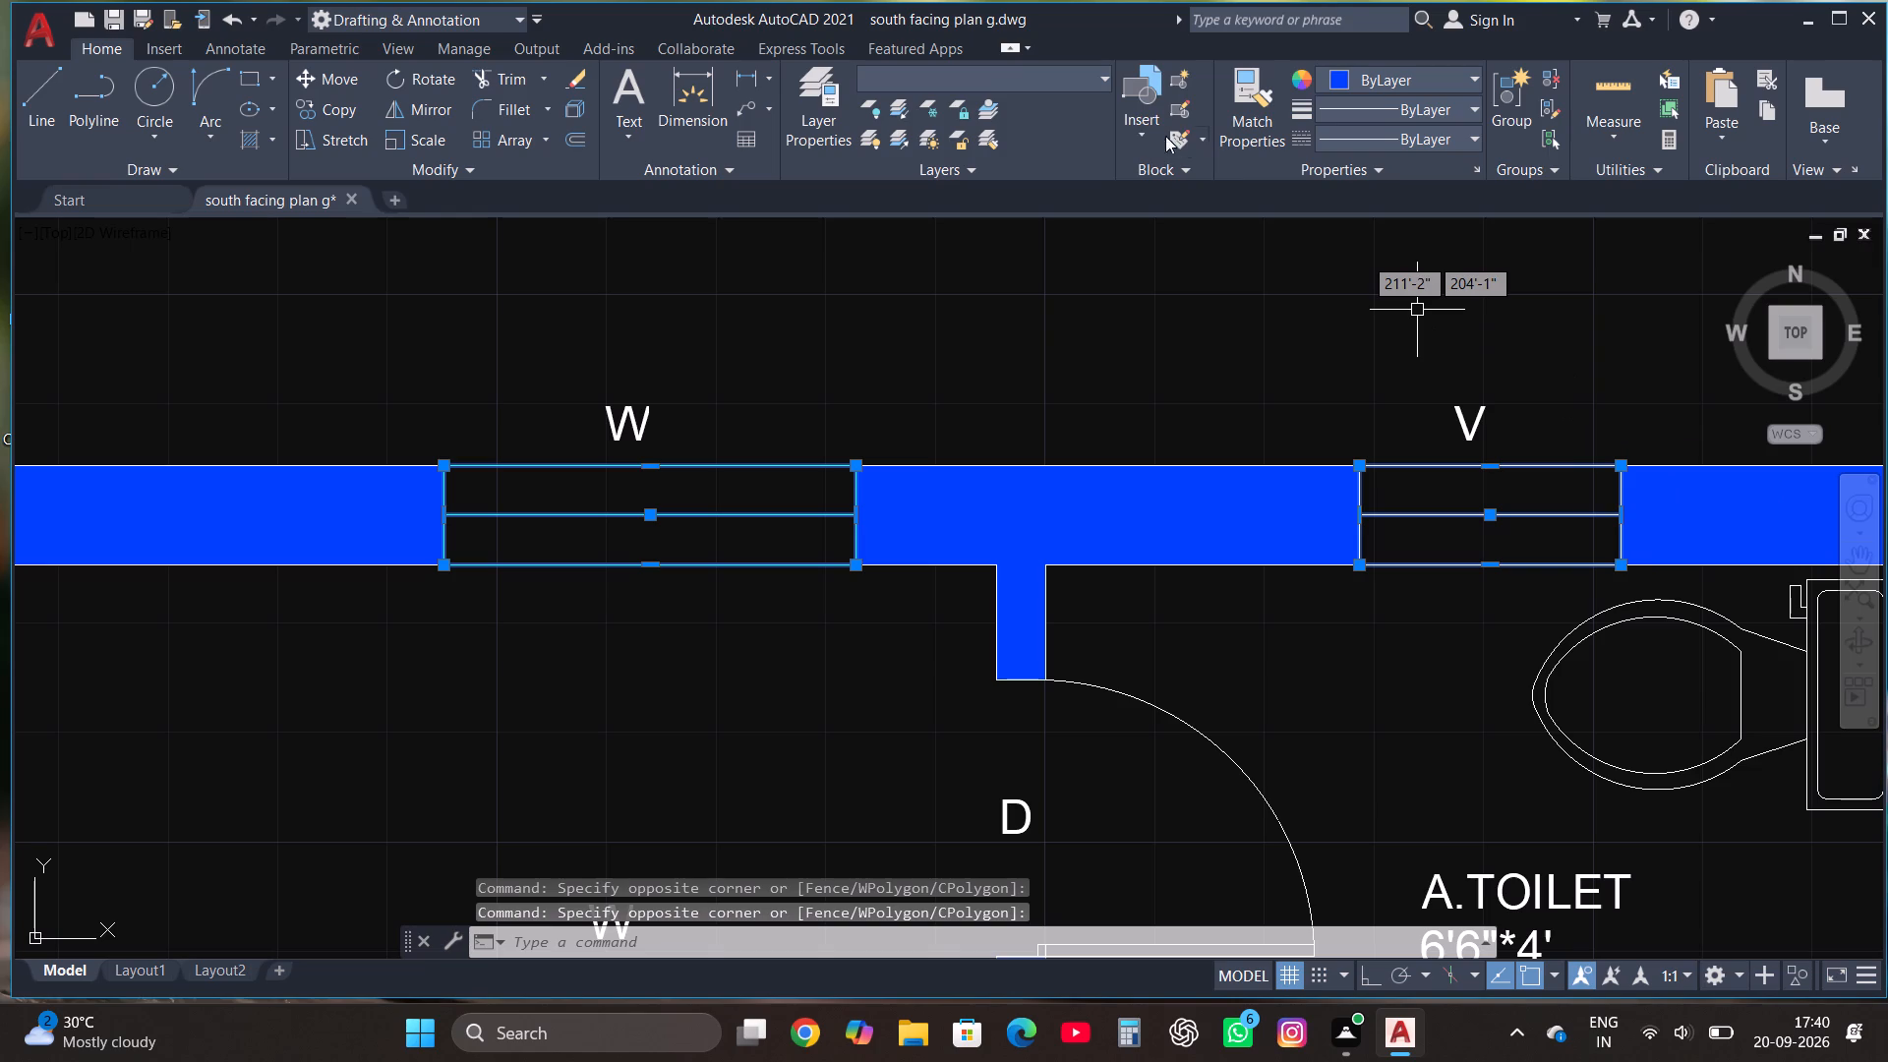
{"action": "left_click", "coordinate": [973, 82]}
{"action": "left_click", "coordinate": [951, 200]}
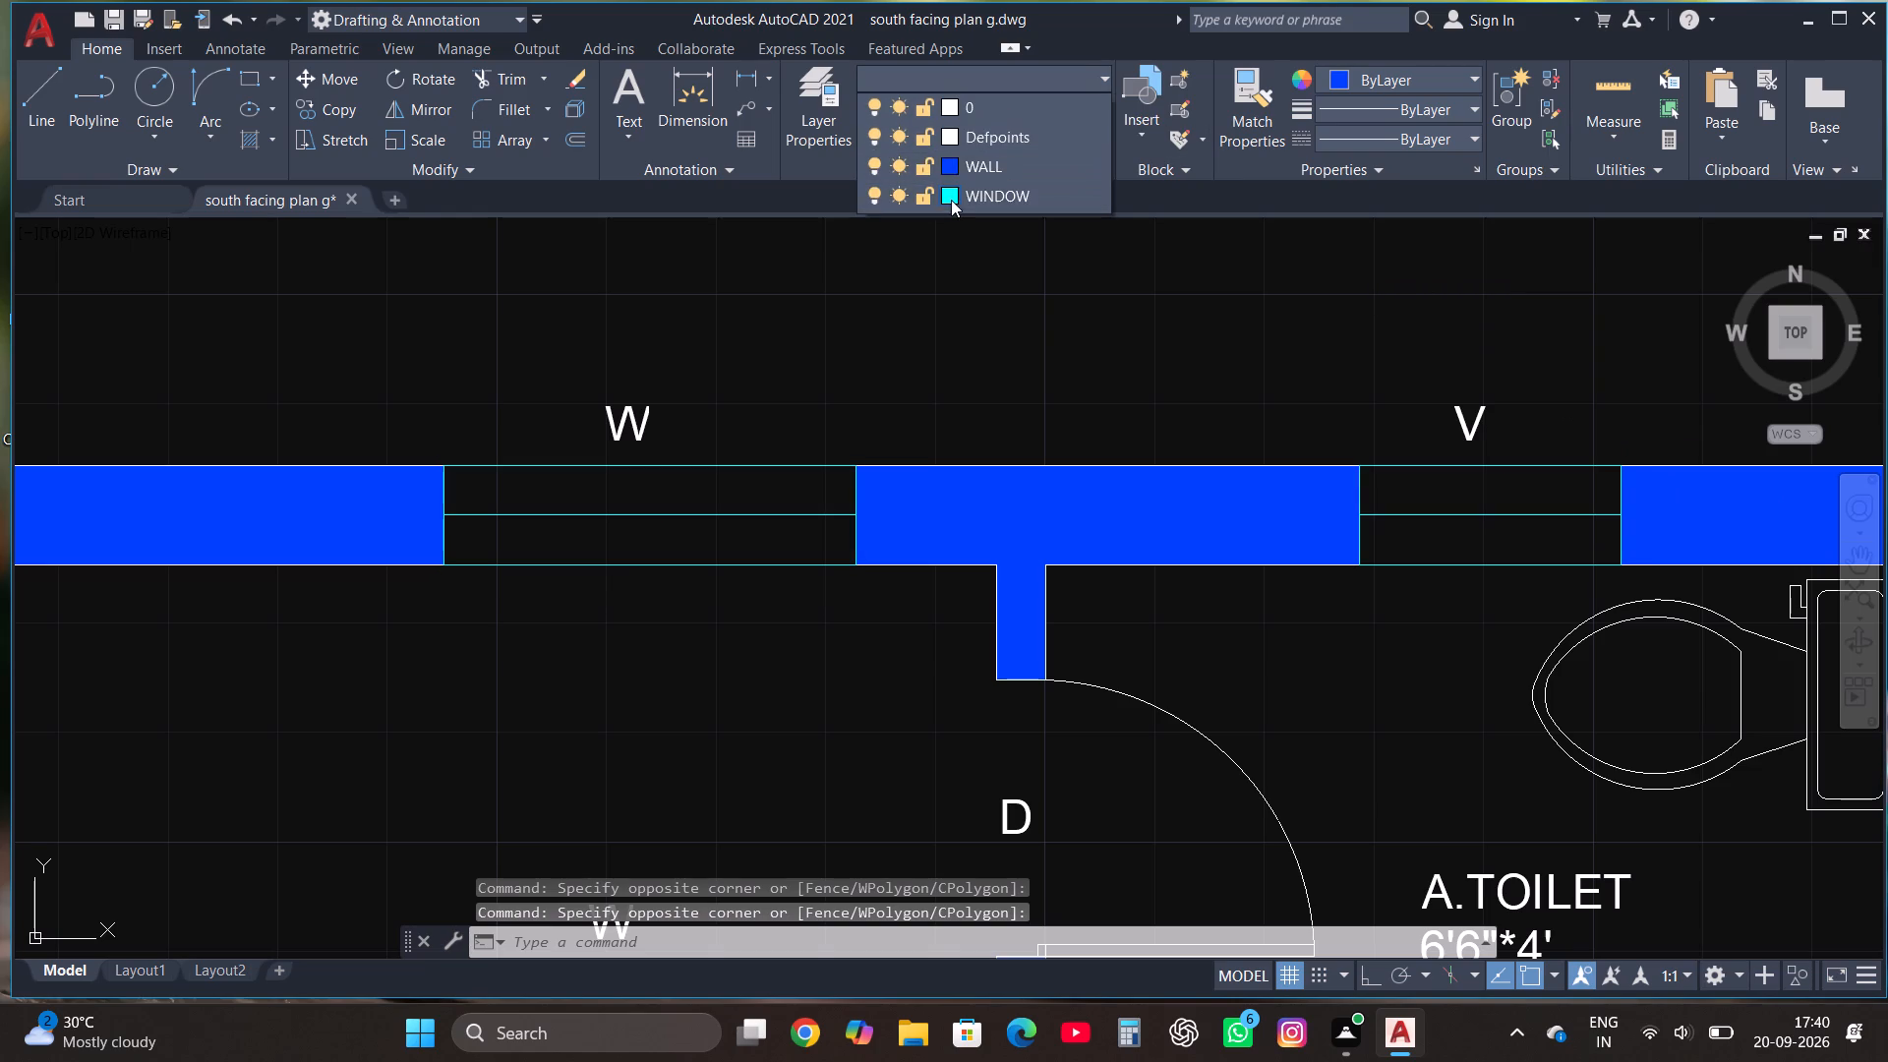
{"action": "scroll", "coordinate": [687, 407], "scroll_direction": "down", "scroll_amount": 8}
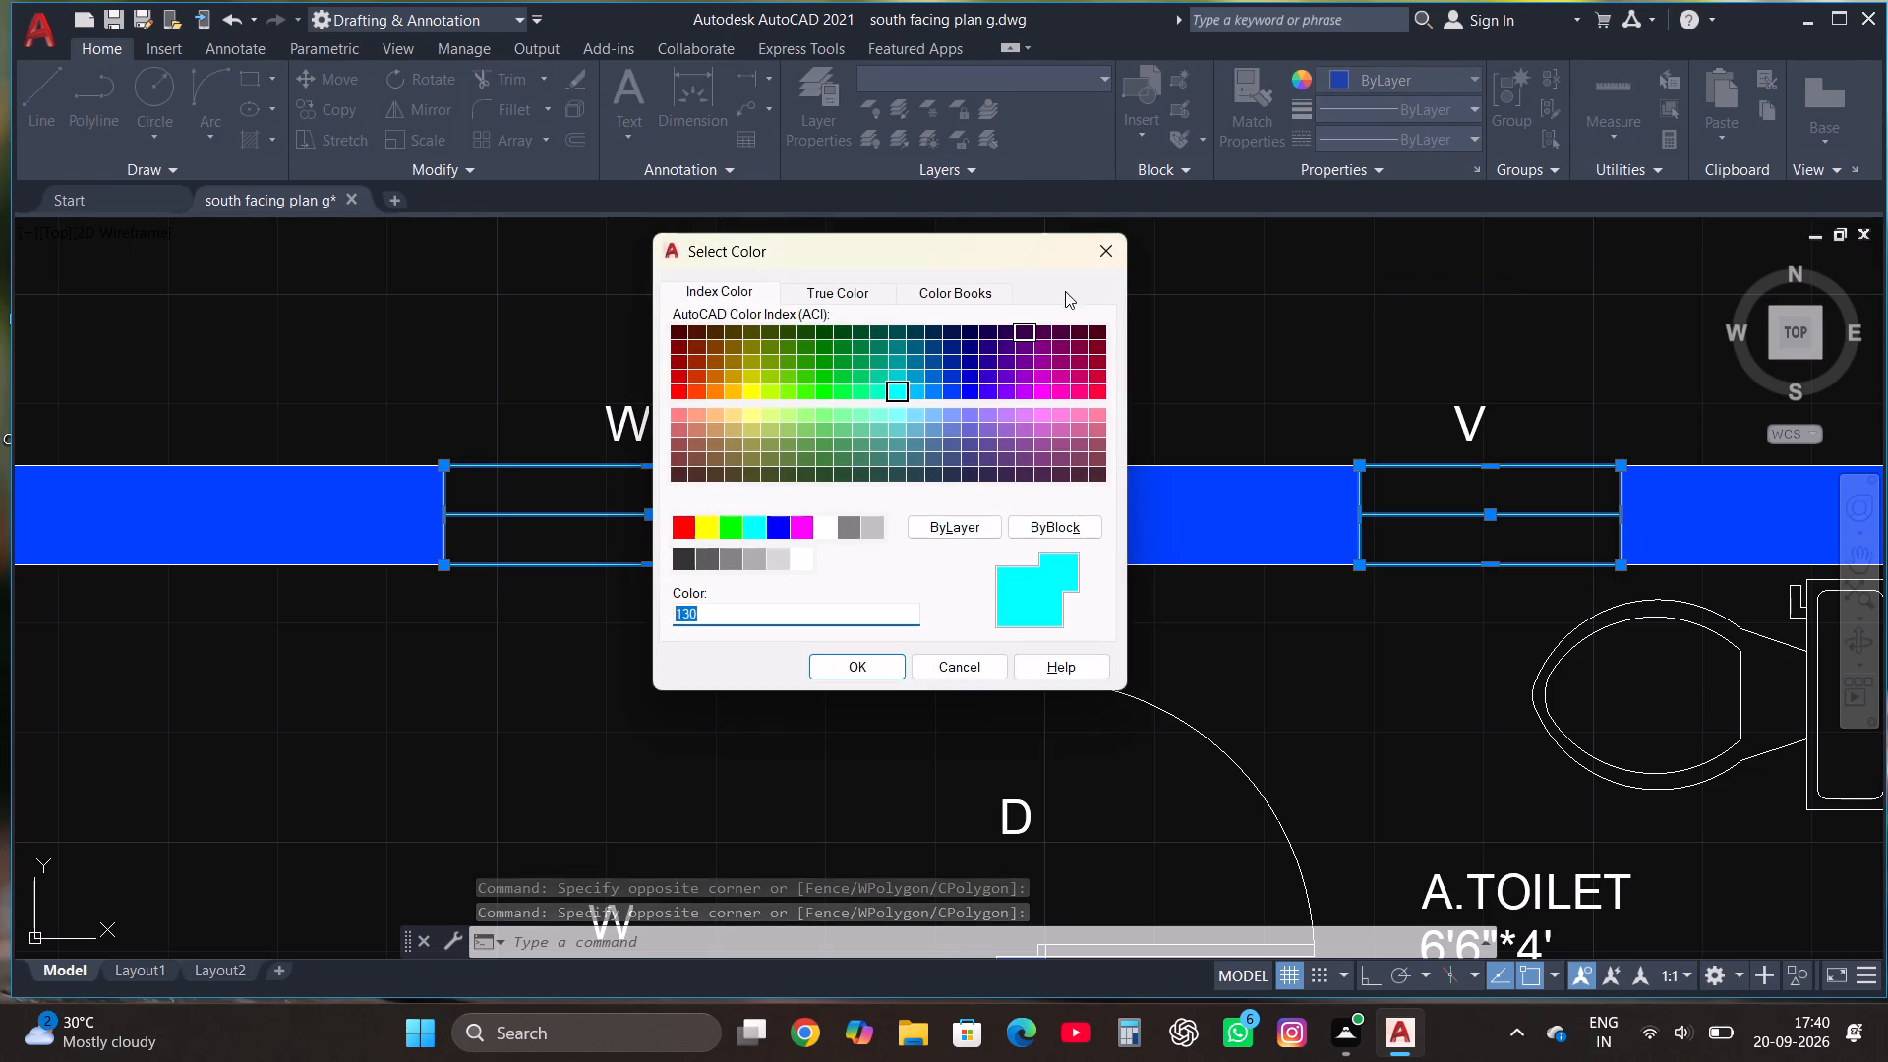
{"action": "left_click", "coordinate": [1099, 262]}
{"action": "scroll", "coordinate": [654, 571], "scroll_direction": "down", "scroll_amount": 4}
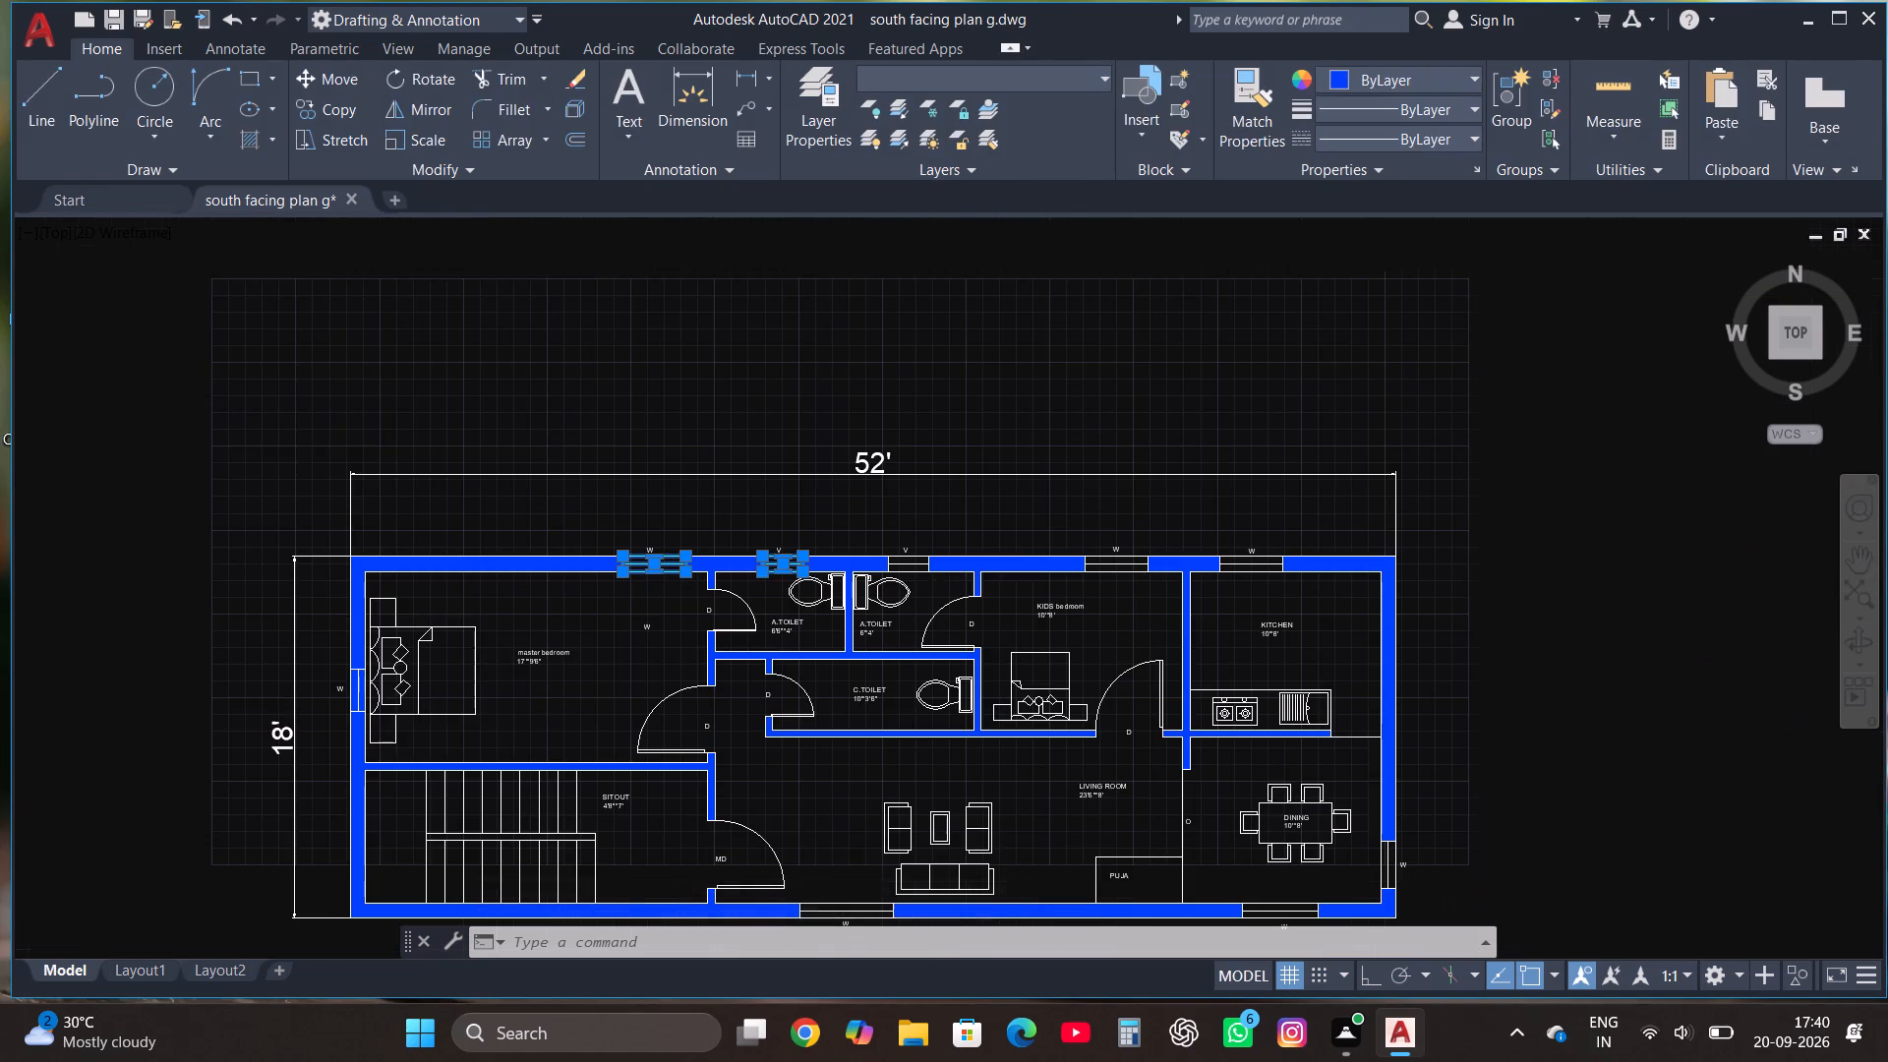
{"action": "scroll", "coordinate": [1093, 535], "scroll_direction": "up", "scroll_amount": 3}
{"action": "left_click", "coordinate": [1021, 714]}
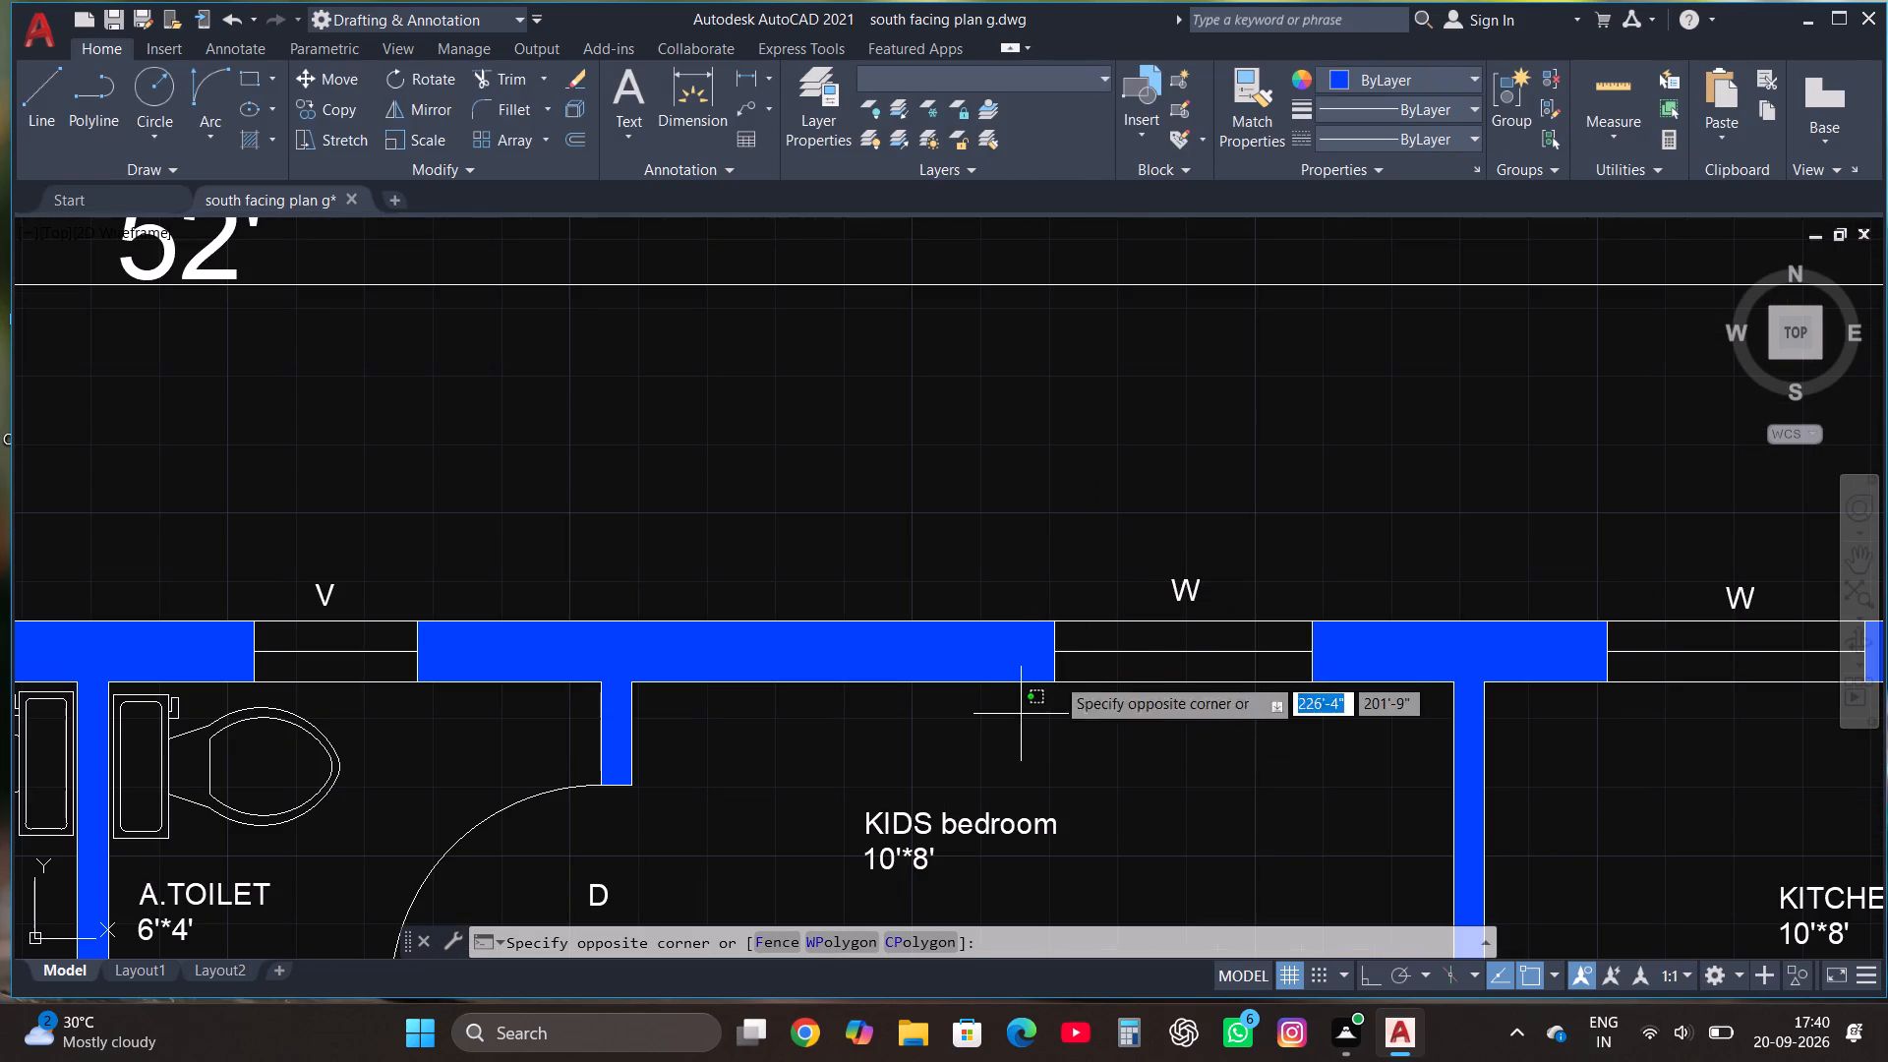
{"action": "left_click", "coordinate": [1339, 617]}
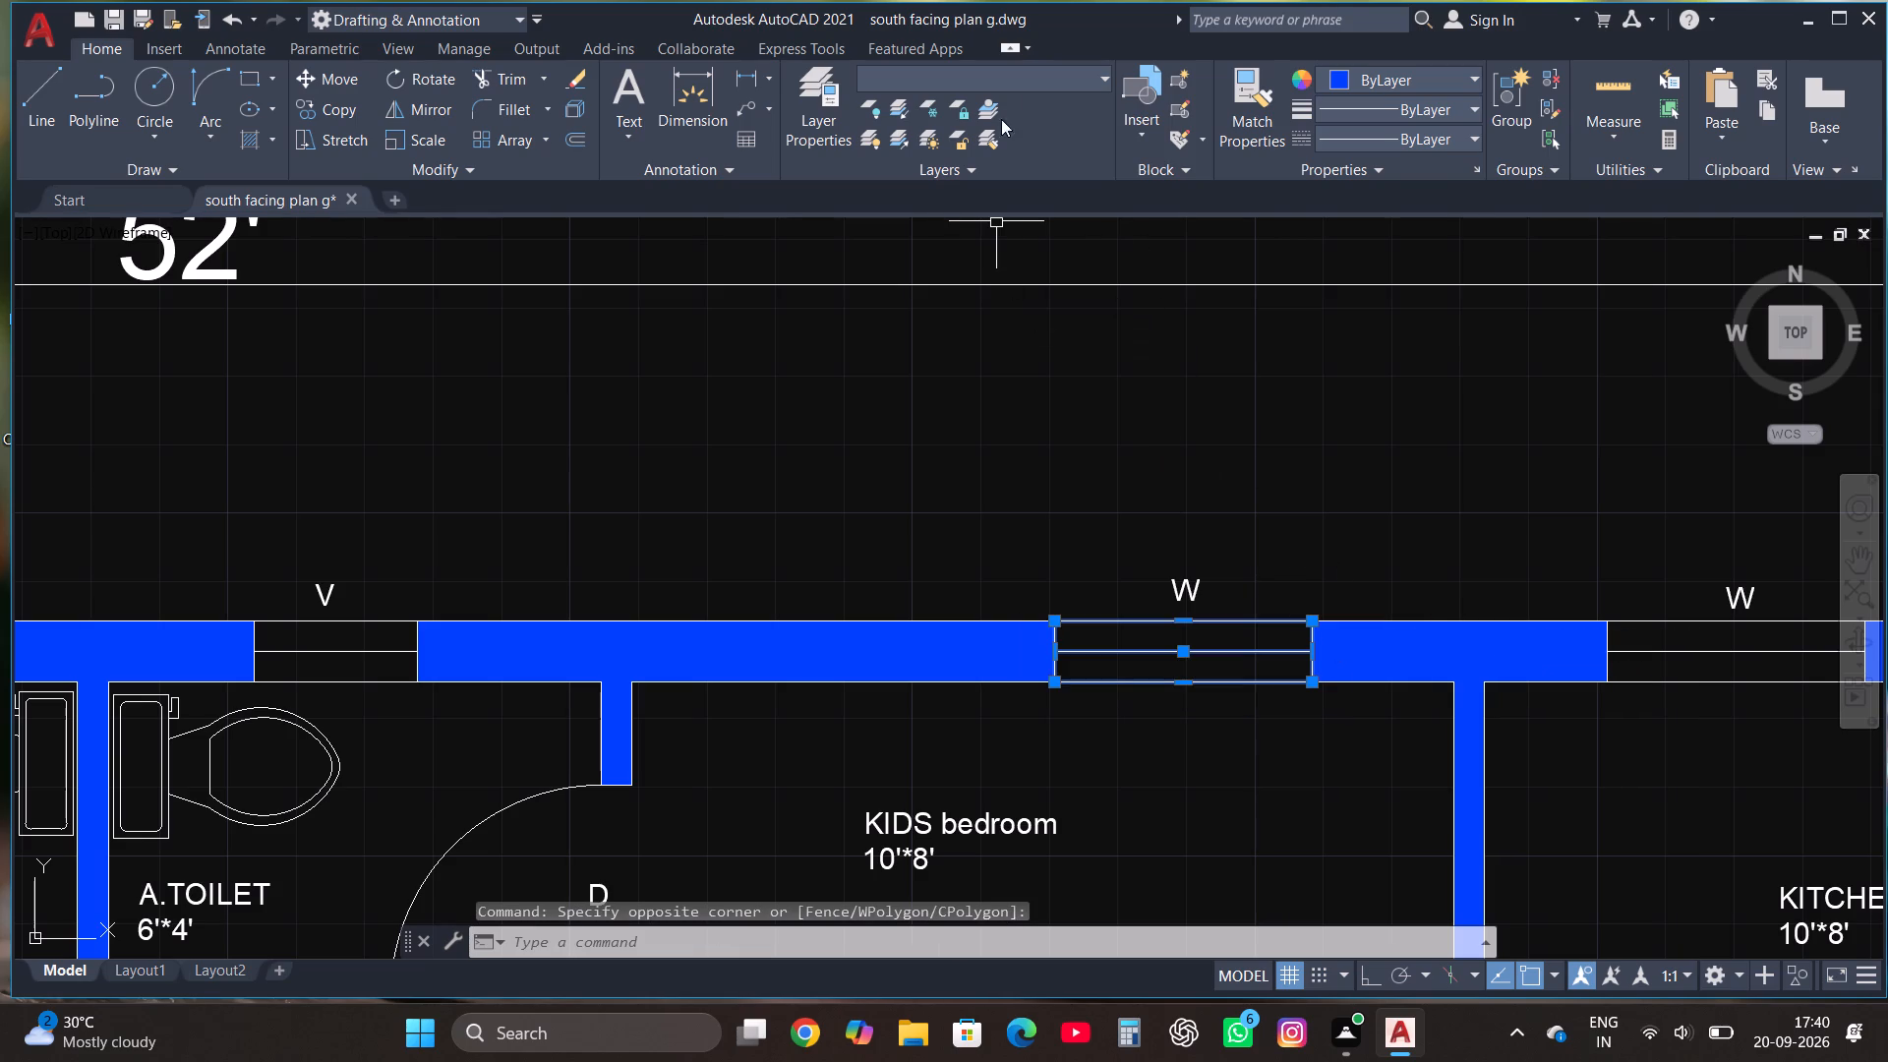
{"action": "left_click", "coordinate": [1031, 78]}
{"action": "left_click", "coordinate": [1017, 202]}
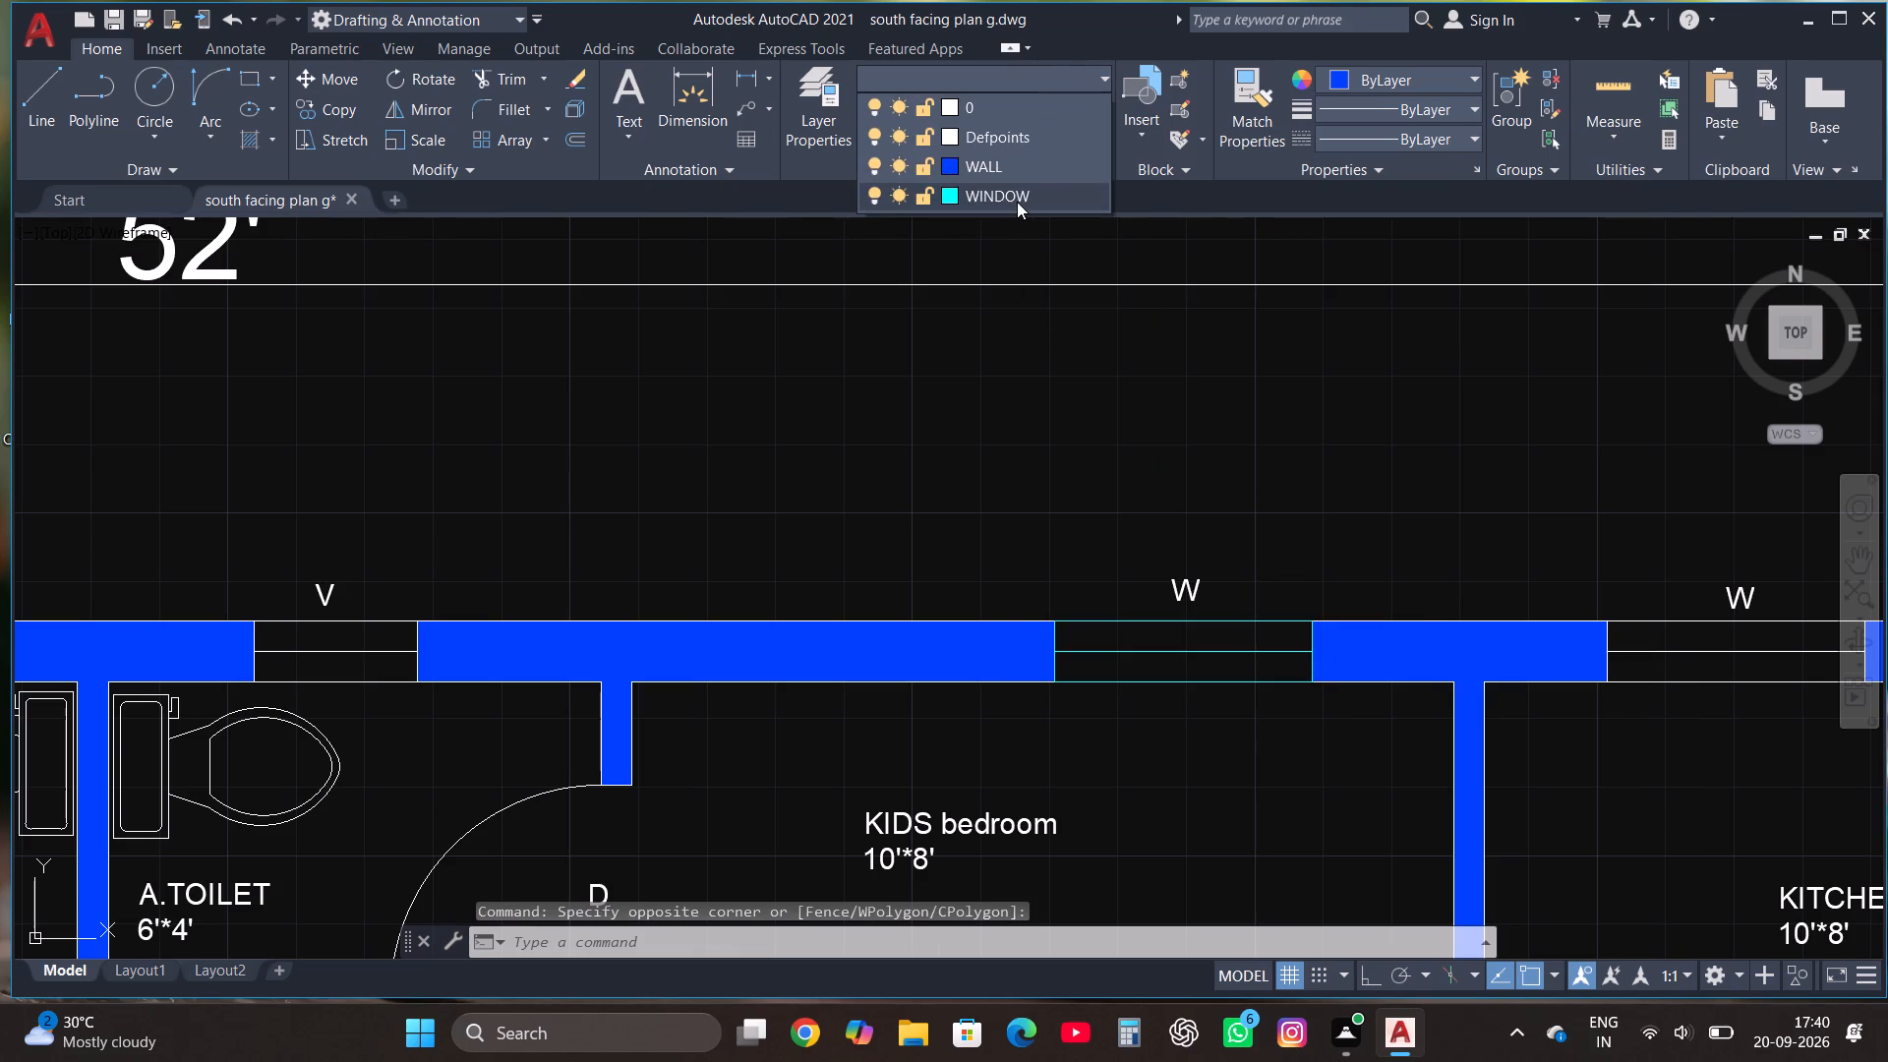
Move the kitchen's north window to the WINDOW layer.
{"action": "scroll", "coordinate": [761, 425], "scroll_direction": "down", "scroll_amount": 3}
{"action": "scroll", "coordinate": [1016, 459], "scroll_direction": "up", "scroll_amount": 3}
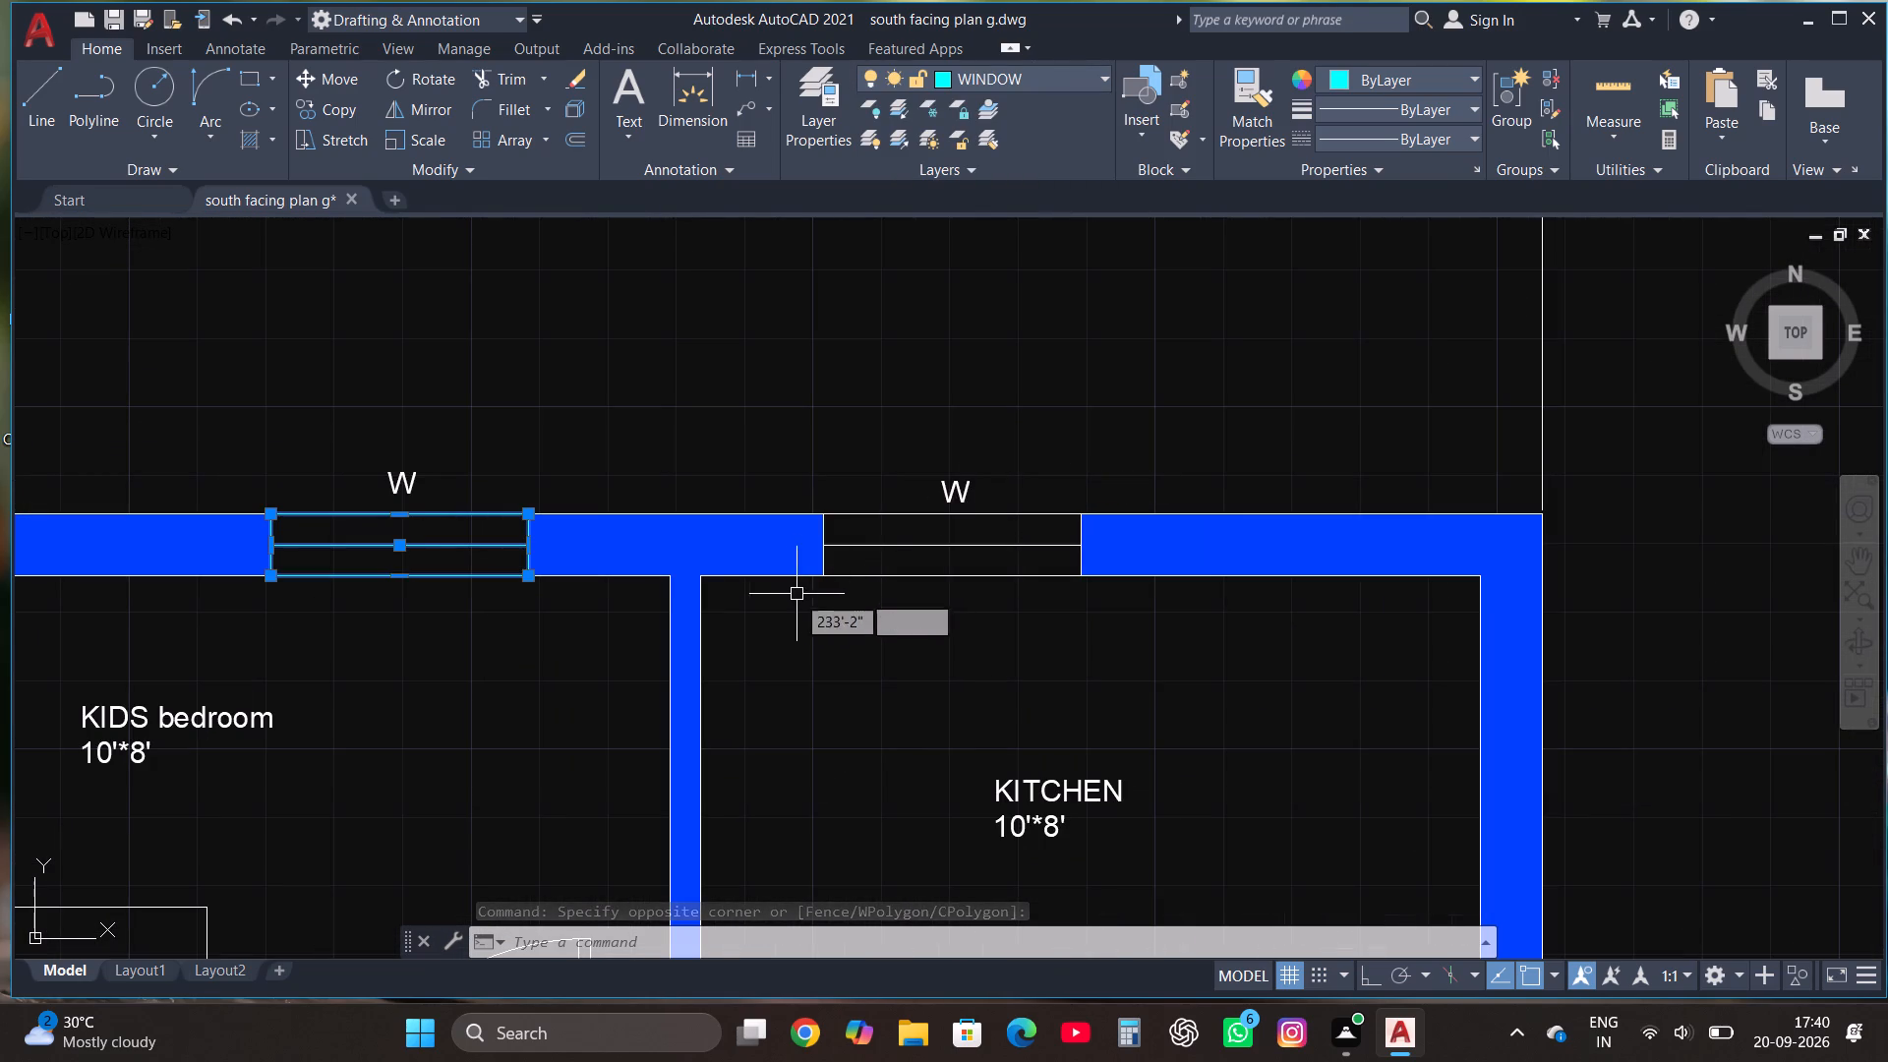
{"action": "left_click", "coordinate": [778, 594]}
{"action": "left_click", "coordinate": [1089, 512]}
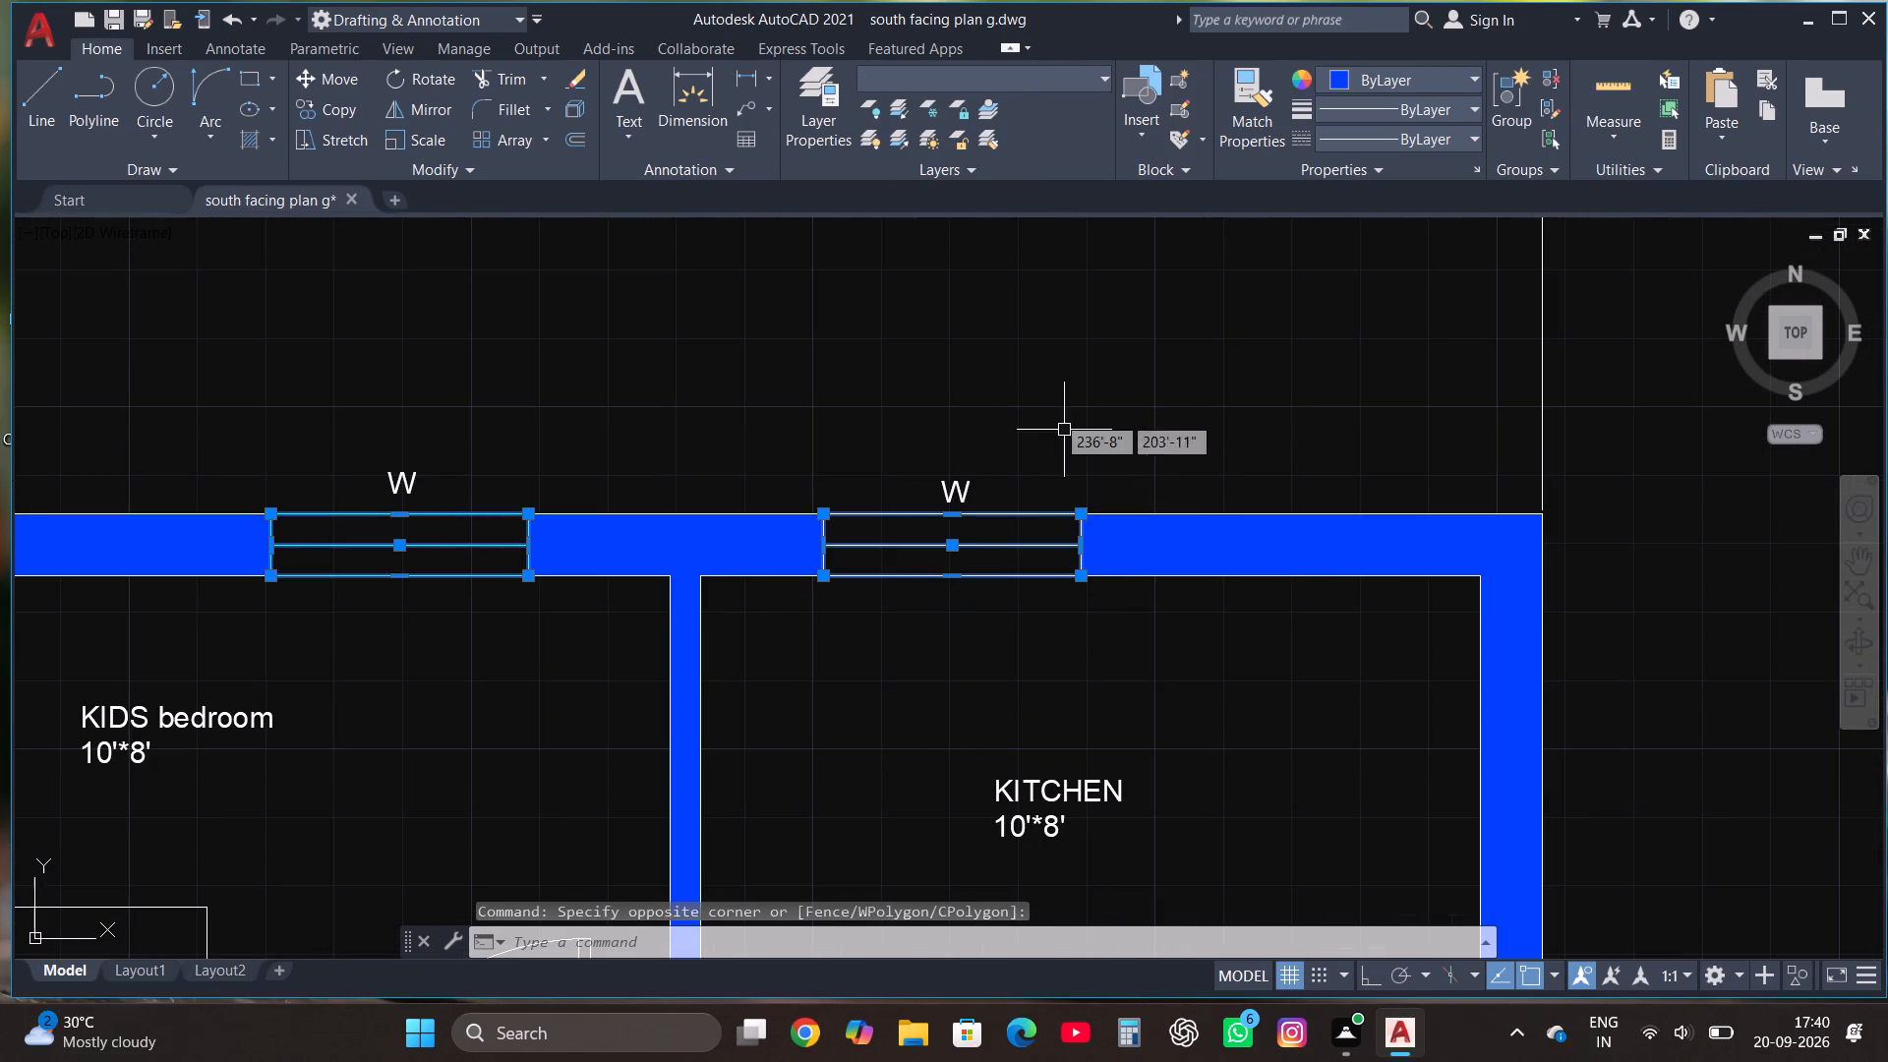
{"action": "left_click", "coordinate": [960, 73]}
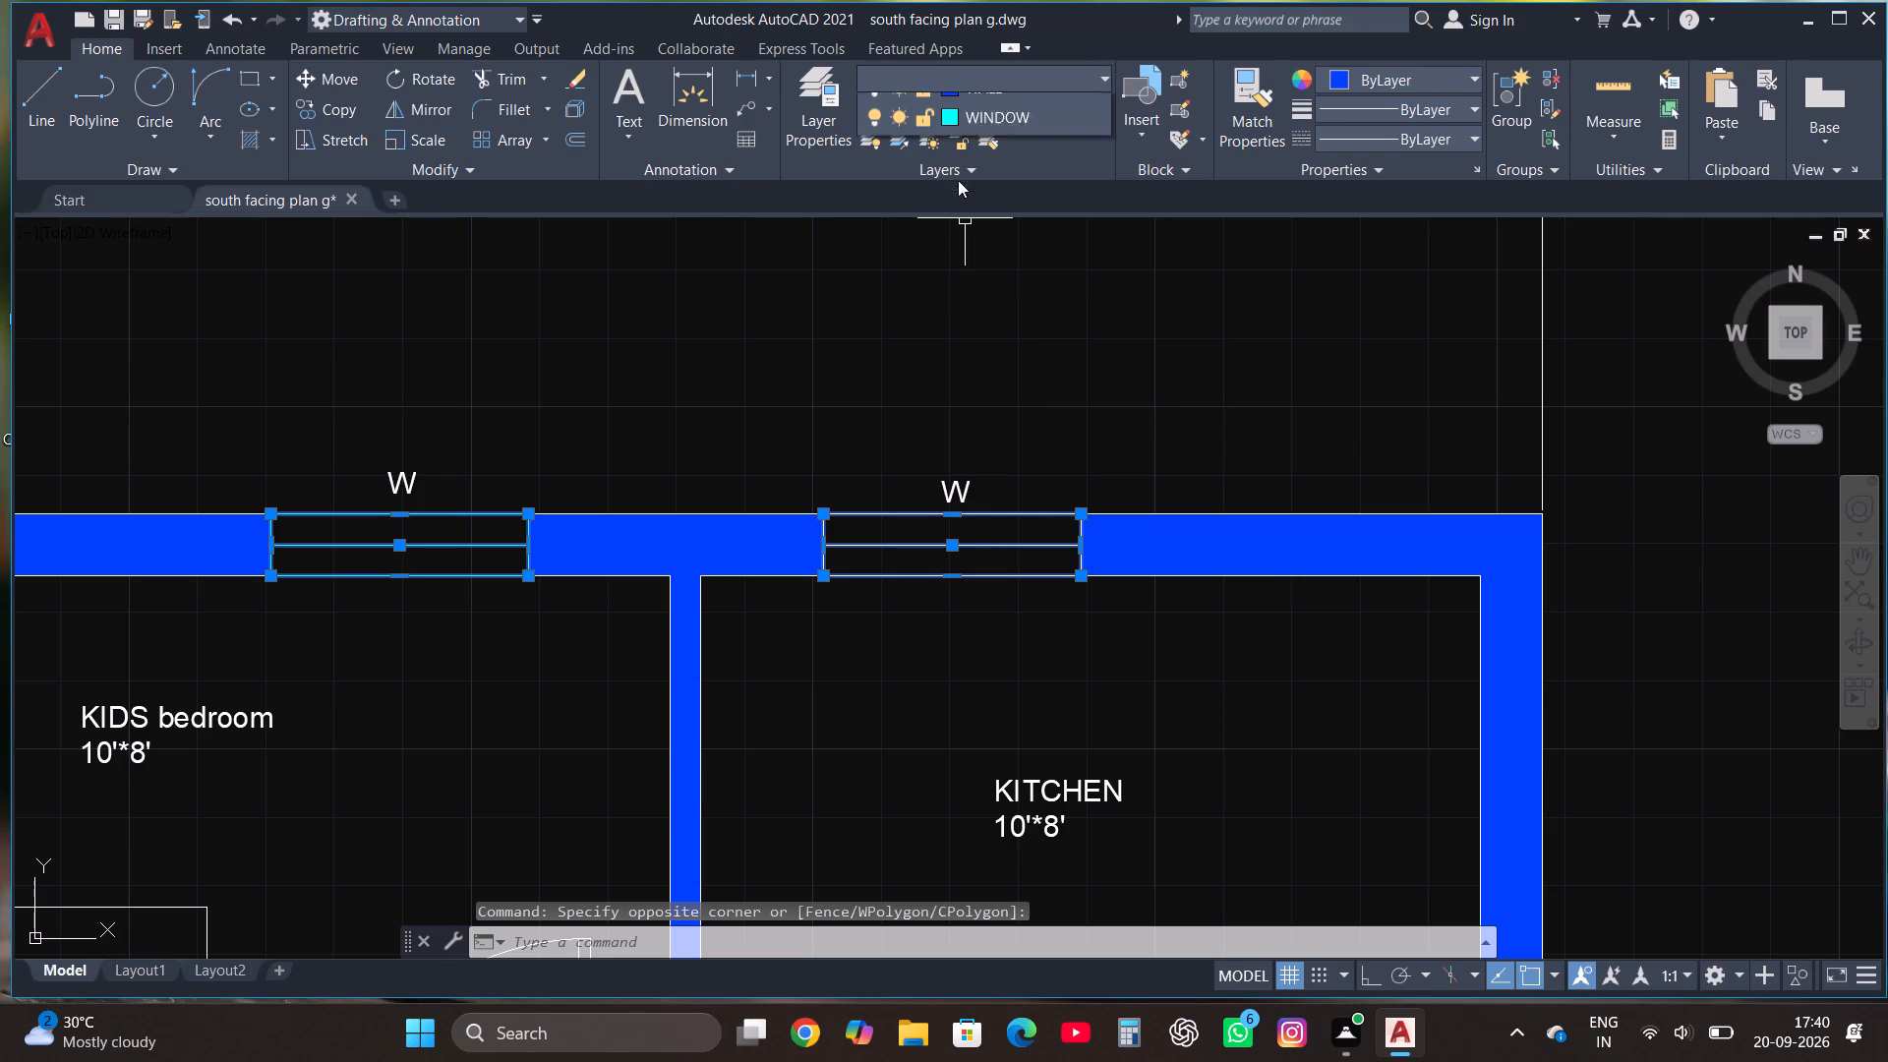
{"action": "left_click", "coordinate": [961, 190]}
Move the dining room's east window to the WINDOW layer.
{"action": "scroll", "coordinate": [961, 190], "scroll_direction": "down", "scroll_amount": 4}
{"action": "scroll", "coordinate": [956, 411], "scroll_direction": "down", "scroll_amount": 3}
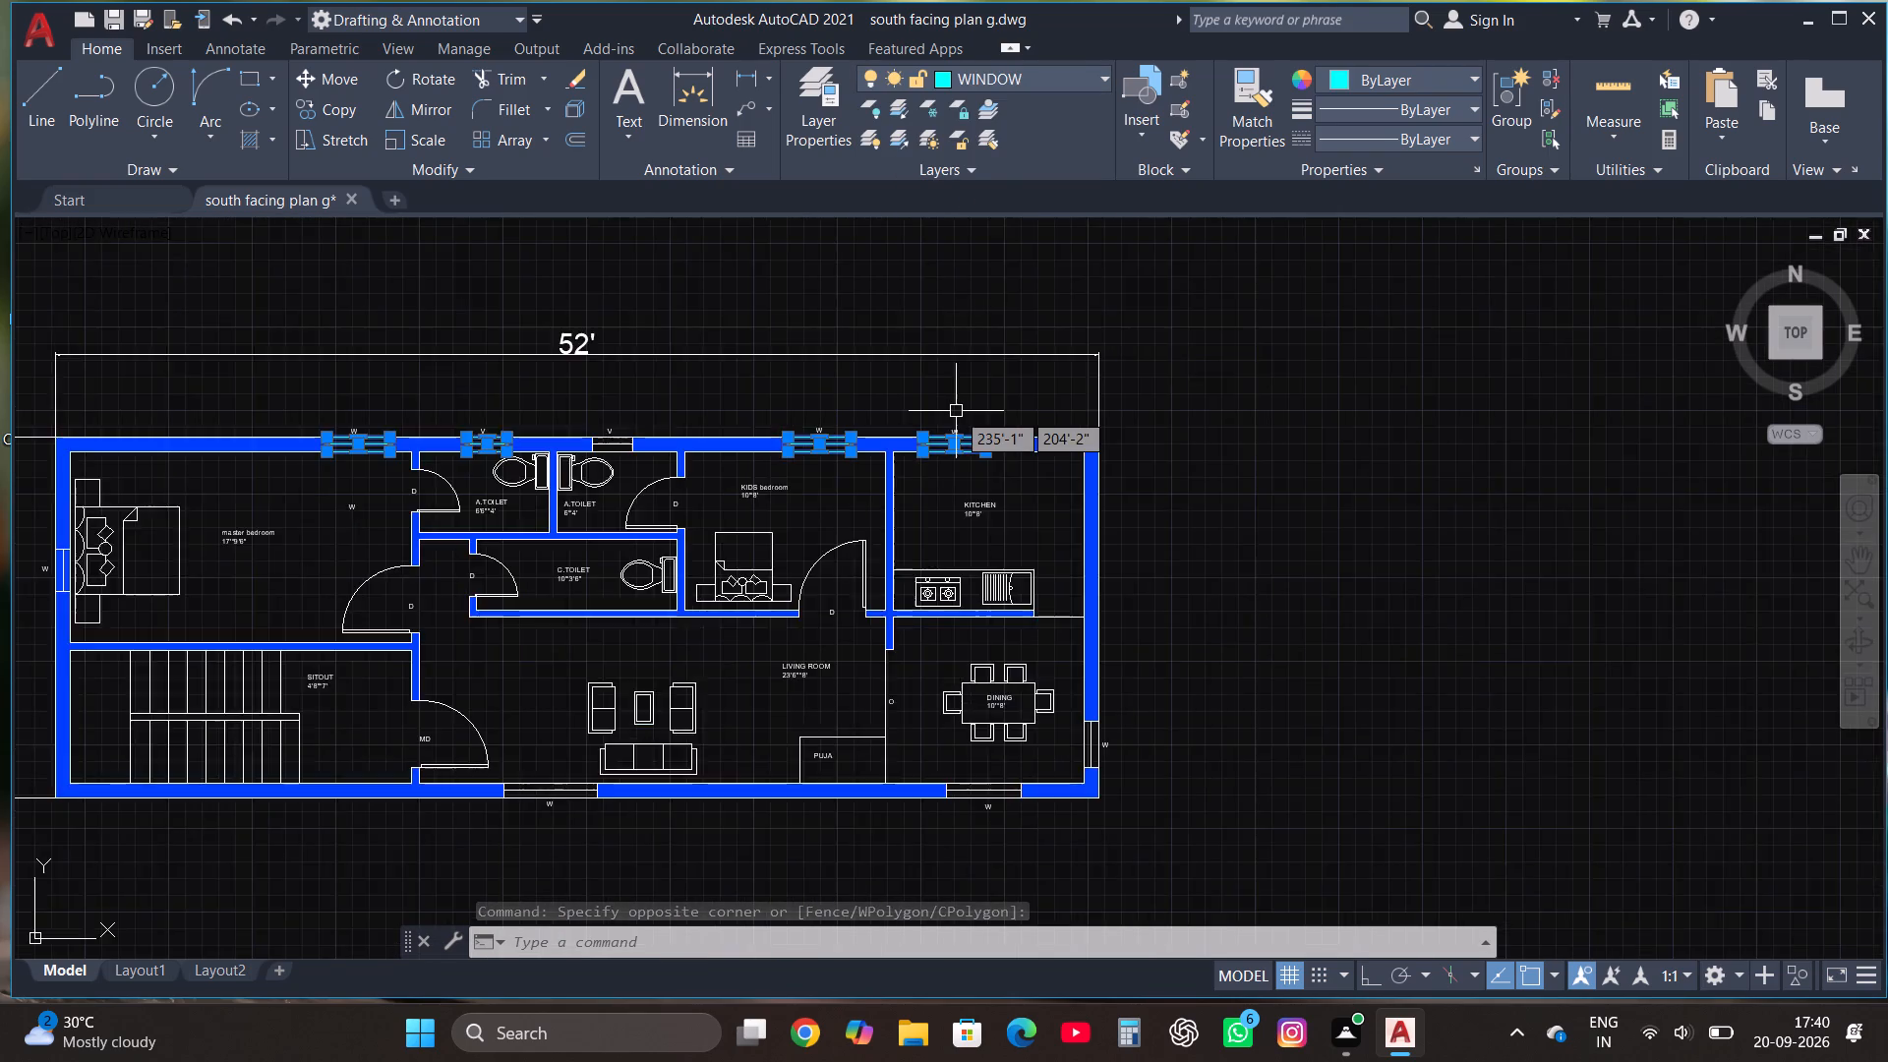
{"action": "scroll", "coordinate": [956, 411], "scroll_direction": "down", "scroll_amount": 1}
{"action": "scroll", "coordinate": [1006, 609], "scroll_direction": "up", "scroll_amount": 4}
{"action": "scroll", "coordinate": [1123, 763], "scroll_direction": "up", "scroll_amount": 1}
{"action": "left_click", "coordinate": [1123, 763]}
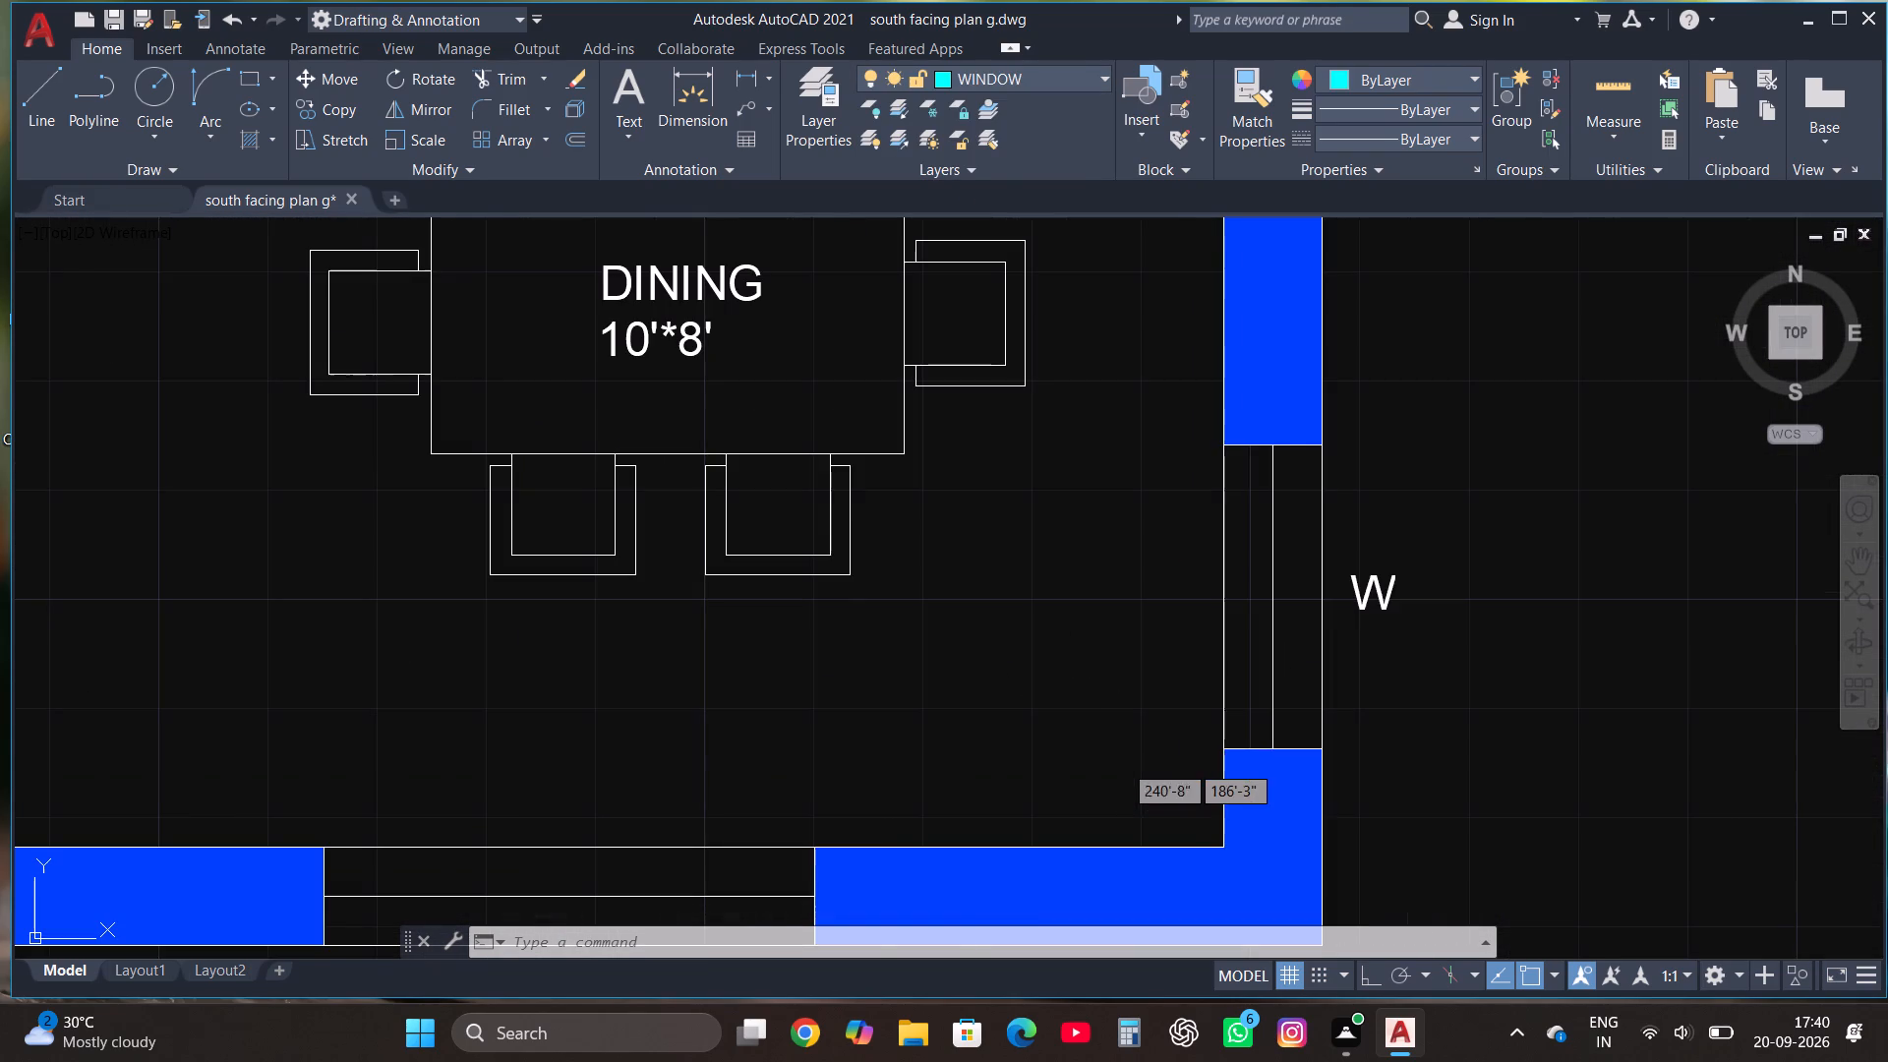
{"action": "left_click", "coordinate": [1341, 419]}
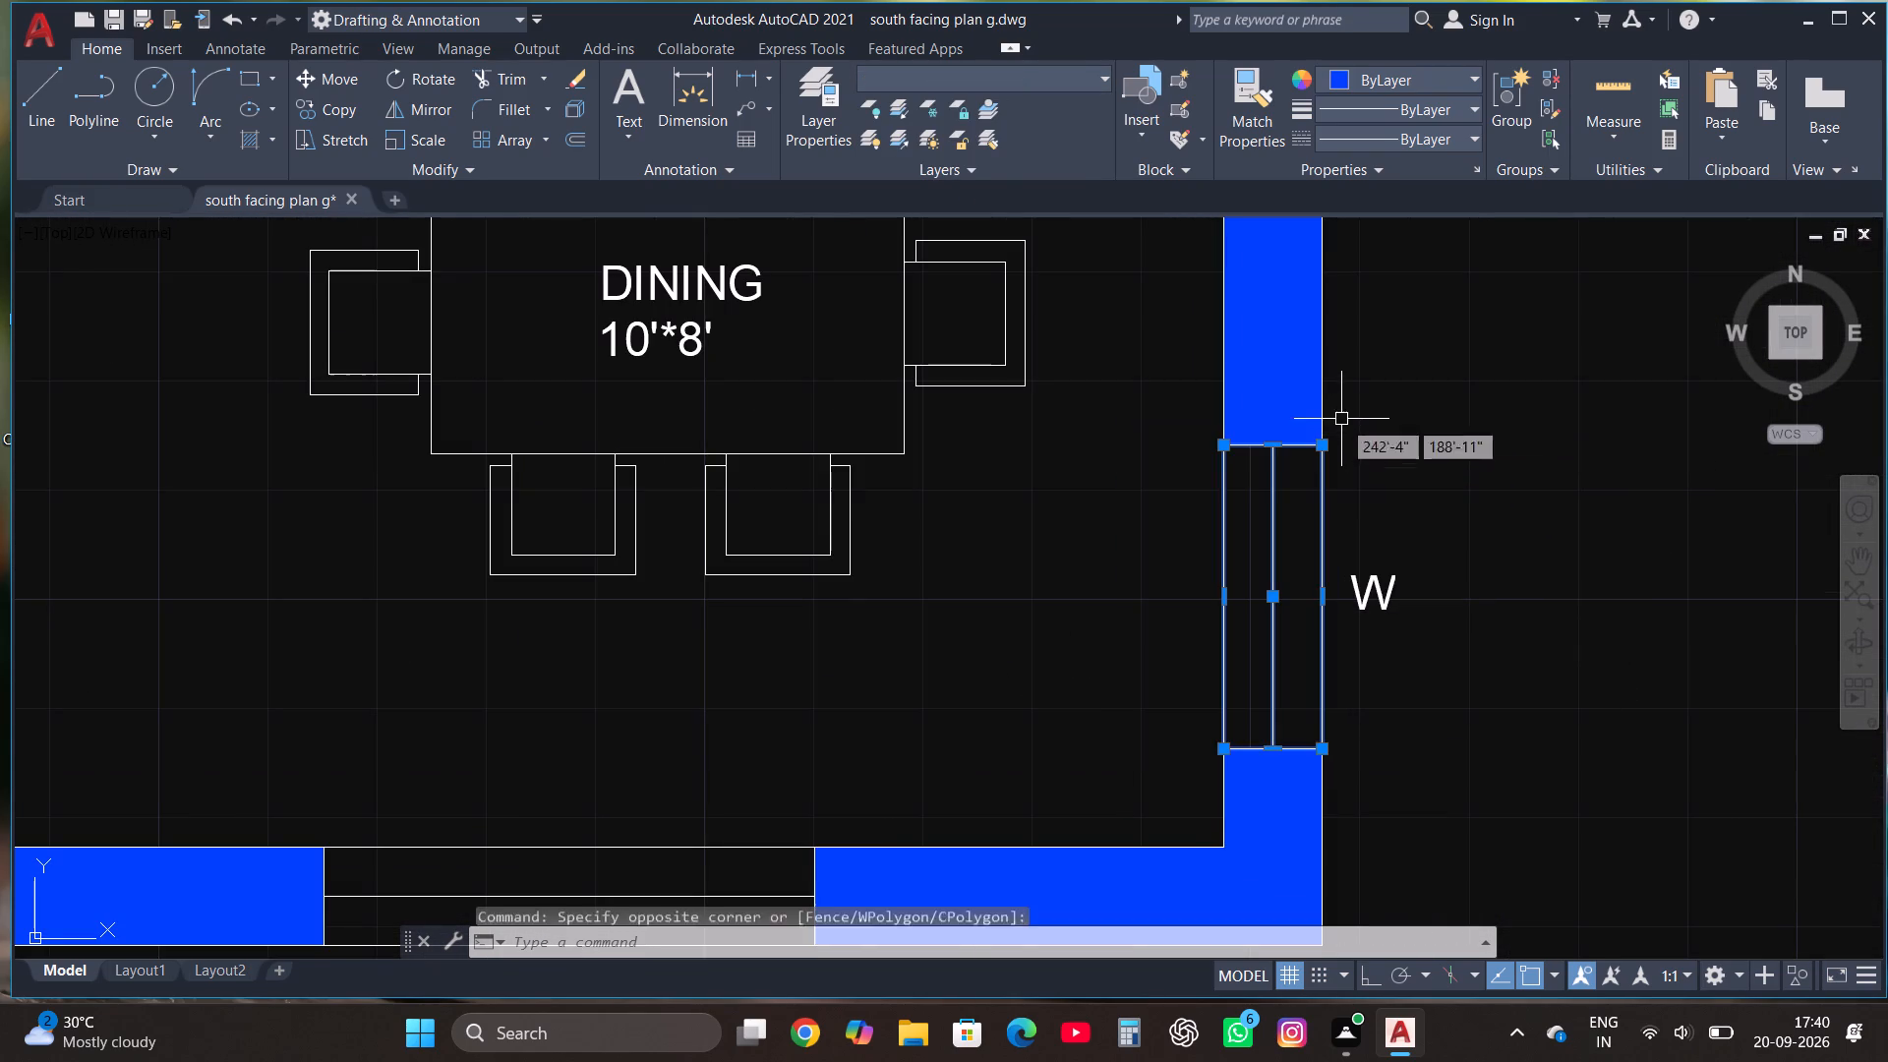
{"action": "left_click", "coordinate": [978, 77]}
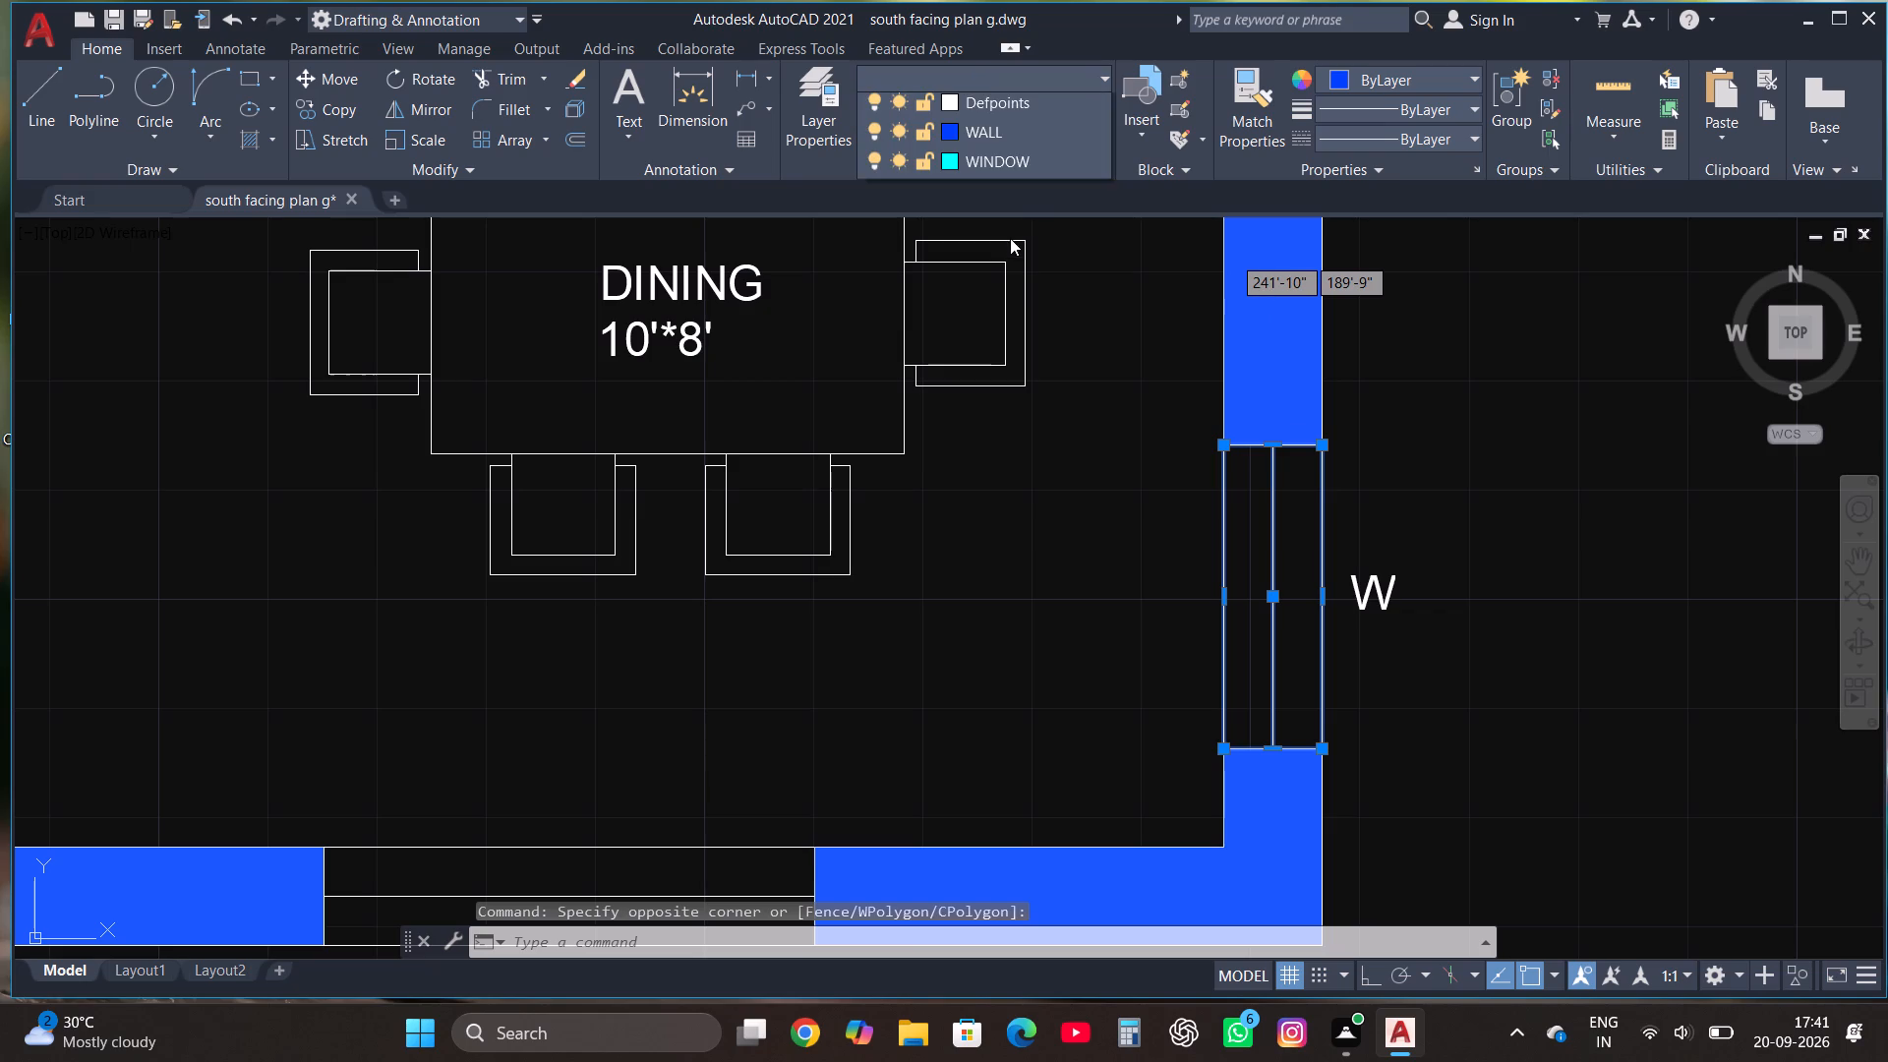
{"action": "left_click", "coordinate": [1010, 197]}
Move the dining room's south window to the WINDOW layer.
{"action": "scroll", "coordinate": [1042, 383], "scroll_direction": "down", "scroll_amount": 2}
{"action": "scroll", "coordinate": [845, 590], "scroll_direction": "up", "scroll_amount": 2}
{"action": "left_click", "coordinate": [567, 663]}
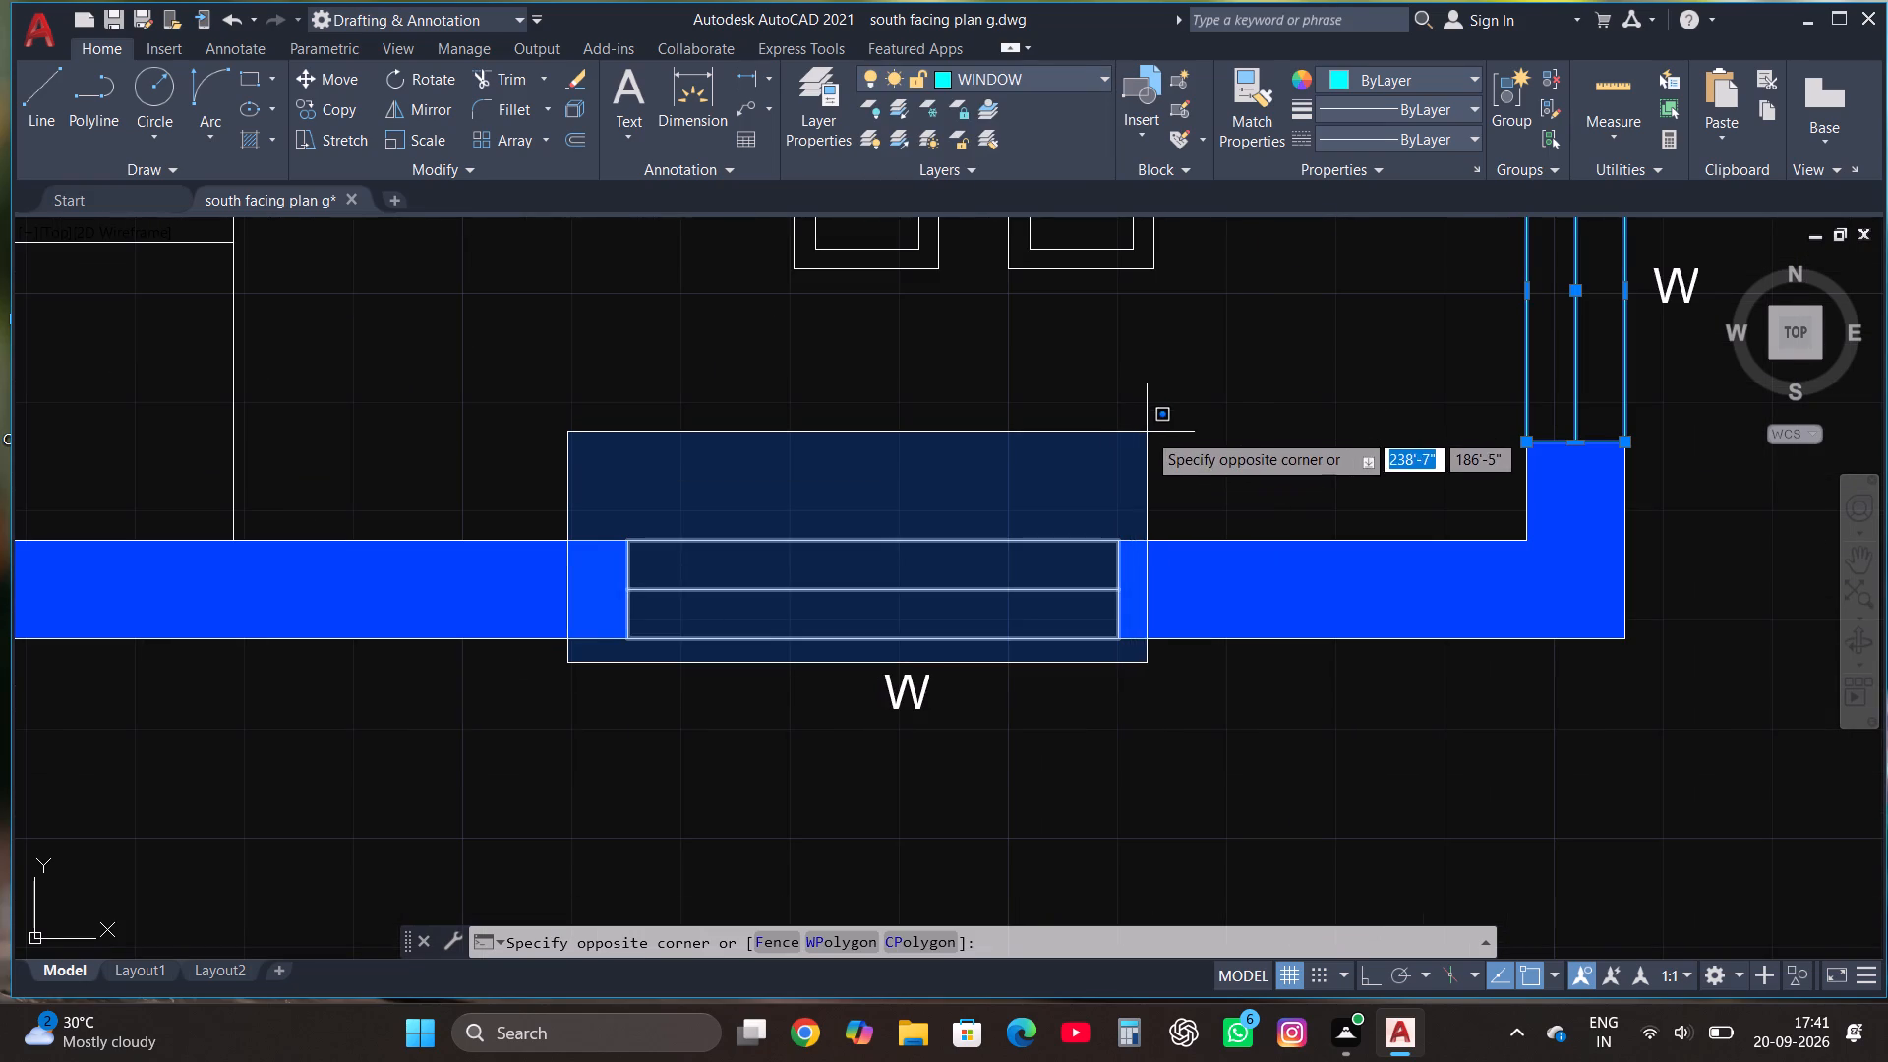
{"action": "left_click", "coordinate": [1147, 432]}
{"action": "left_click", "coordinate": [992, 74]}
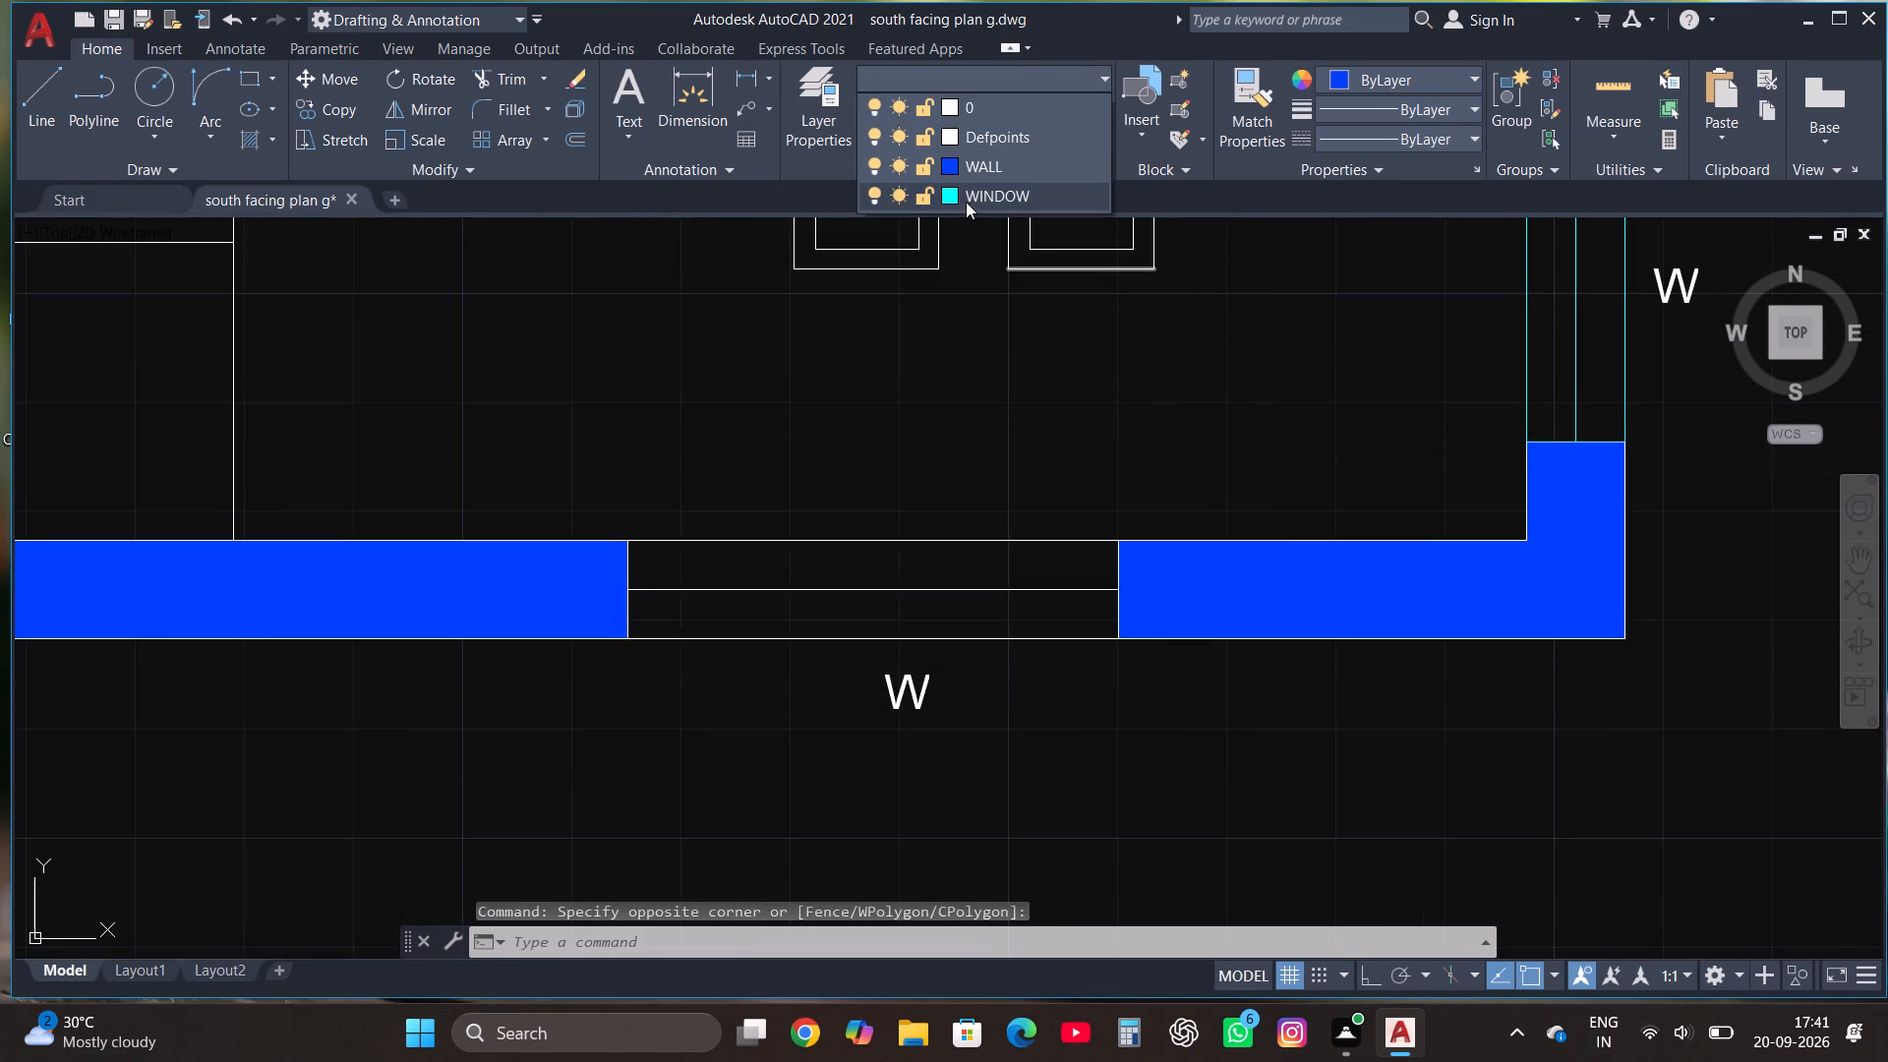
{"action": "left_click", "coordinate": [967, 195]}
Move the living room's south window near the main door to the WINDOW layer.
{"action": "scroll", "coordinate": [1157, 633], "scroll_direction": "down", "scroll_amount": 4}
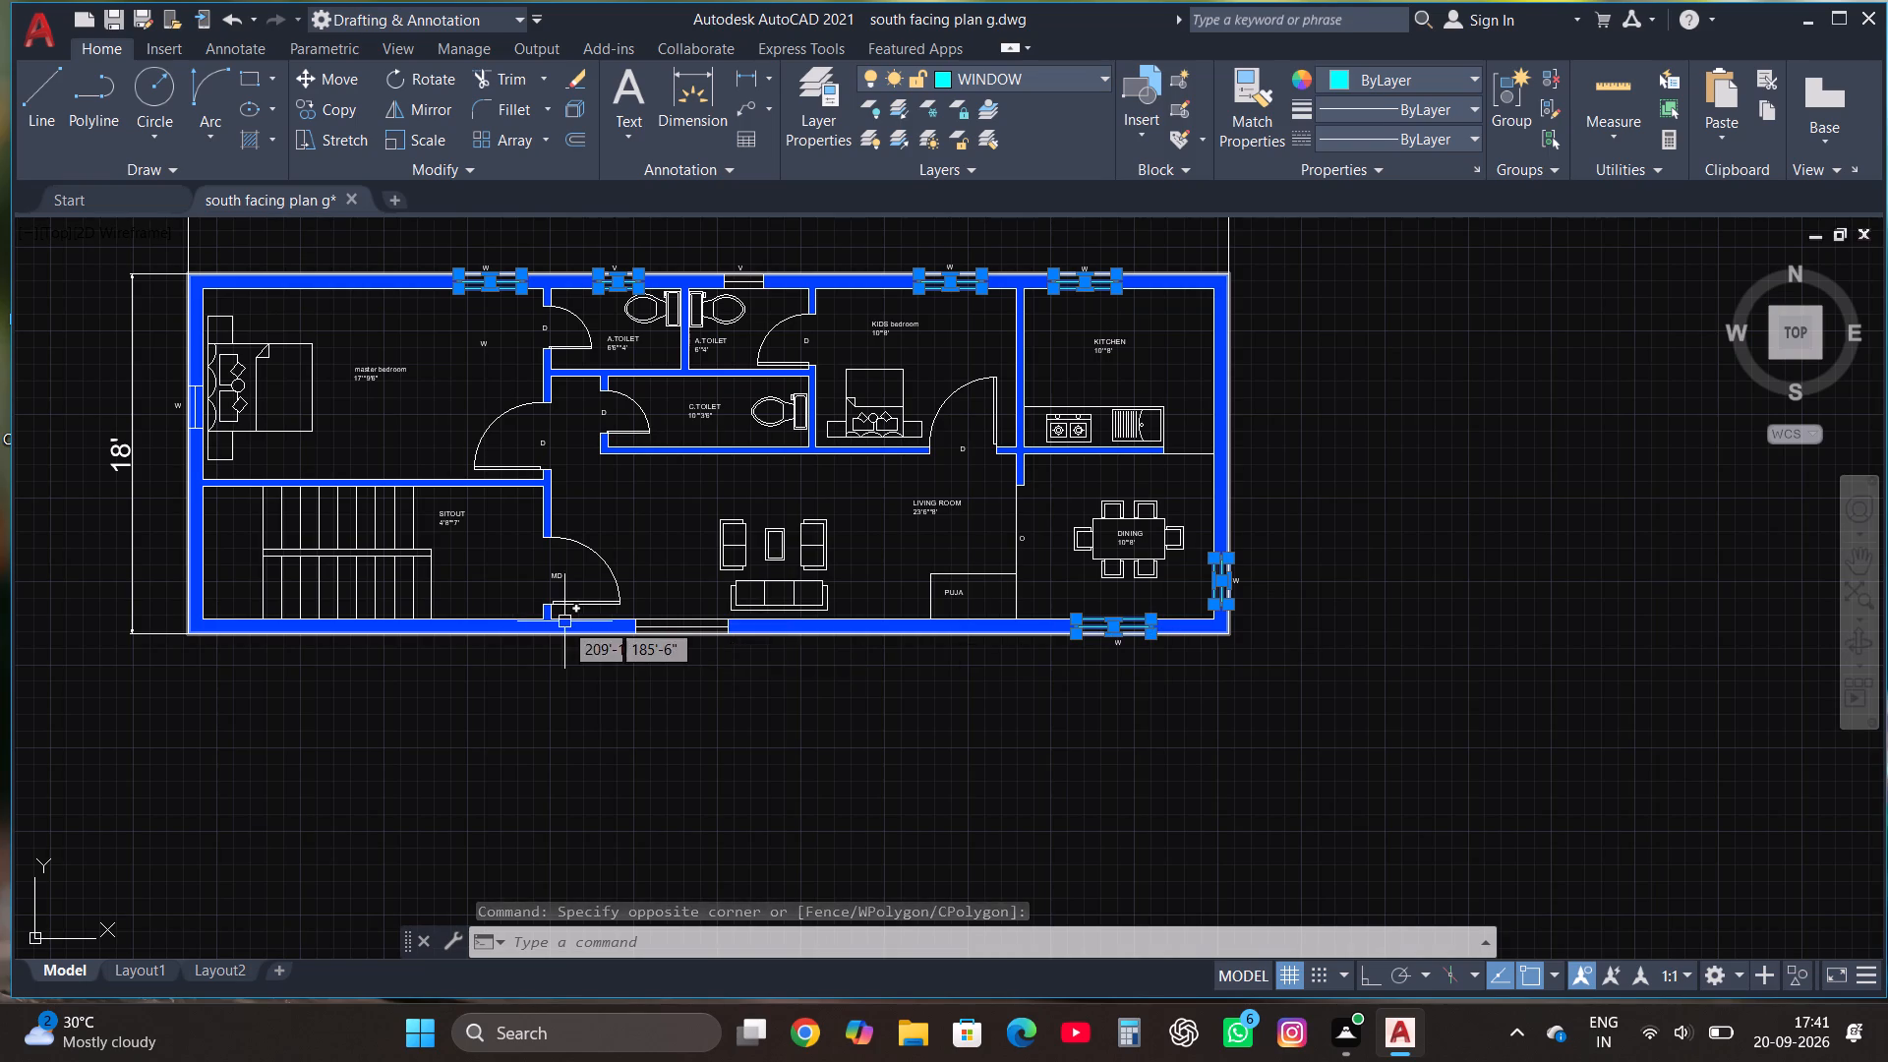
{"action": "scroll", "coordinate": [563, 621], "scroll_direction": "up", "scroll_amount": 3}
{"action": "scroll", "coordinate": [823, 701], "scroll_direction": "up", "scroll_amount": 2}
{"action": "left_click", "coordinate": [823, 701]}
{"action": "scroll", "coordinate": [887, 627], "scroll_direction": "down", "scroll_amount": 2}
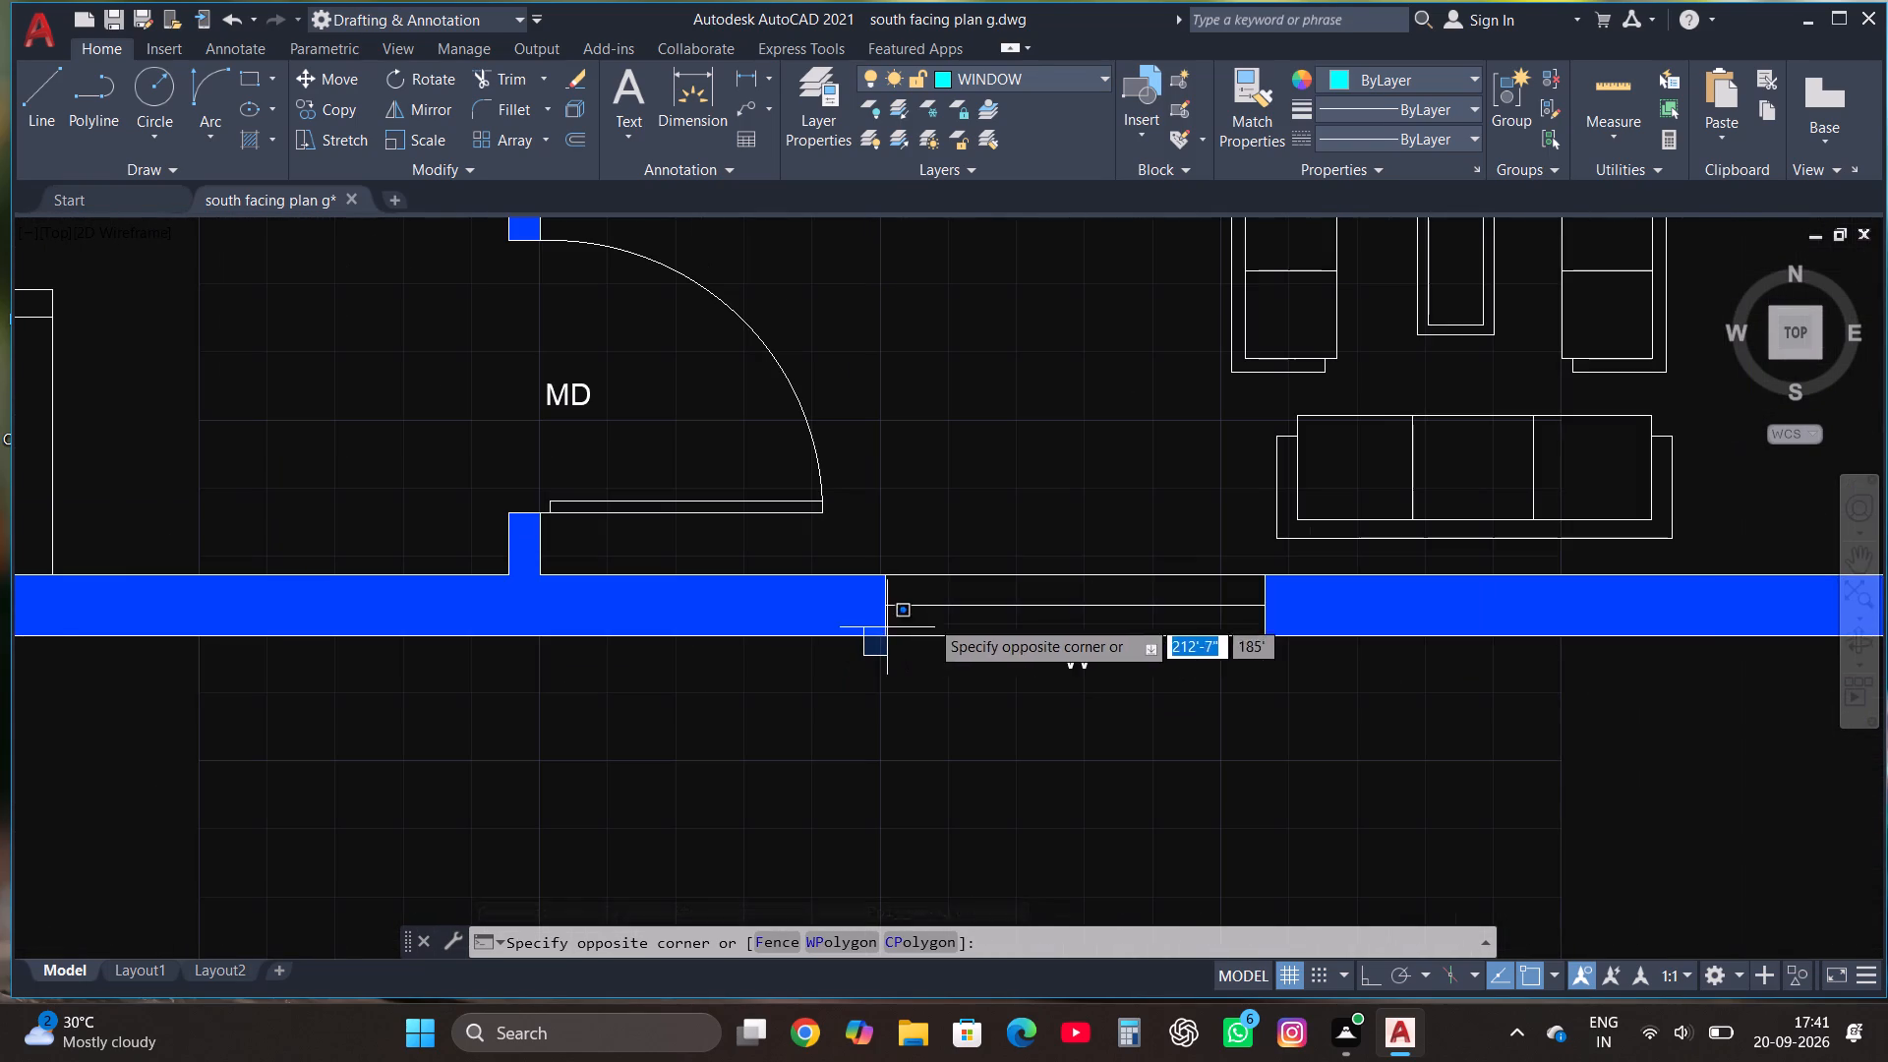
{"action": "left_click", "coordinate": [1284, 563]}
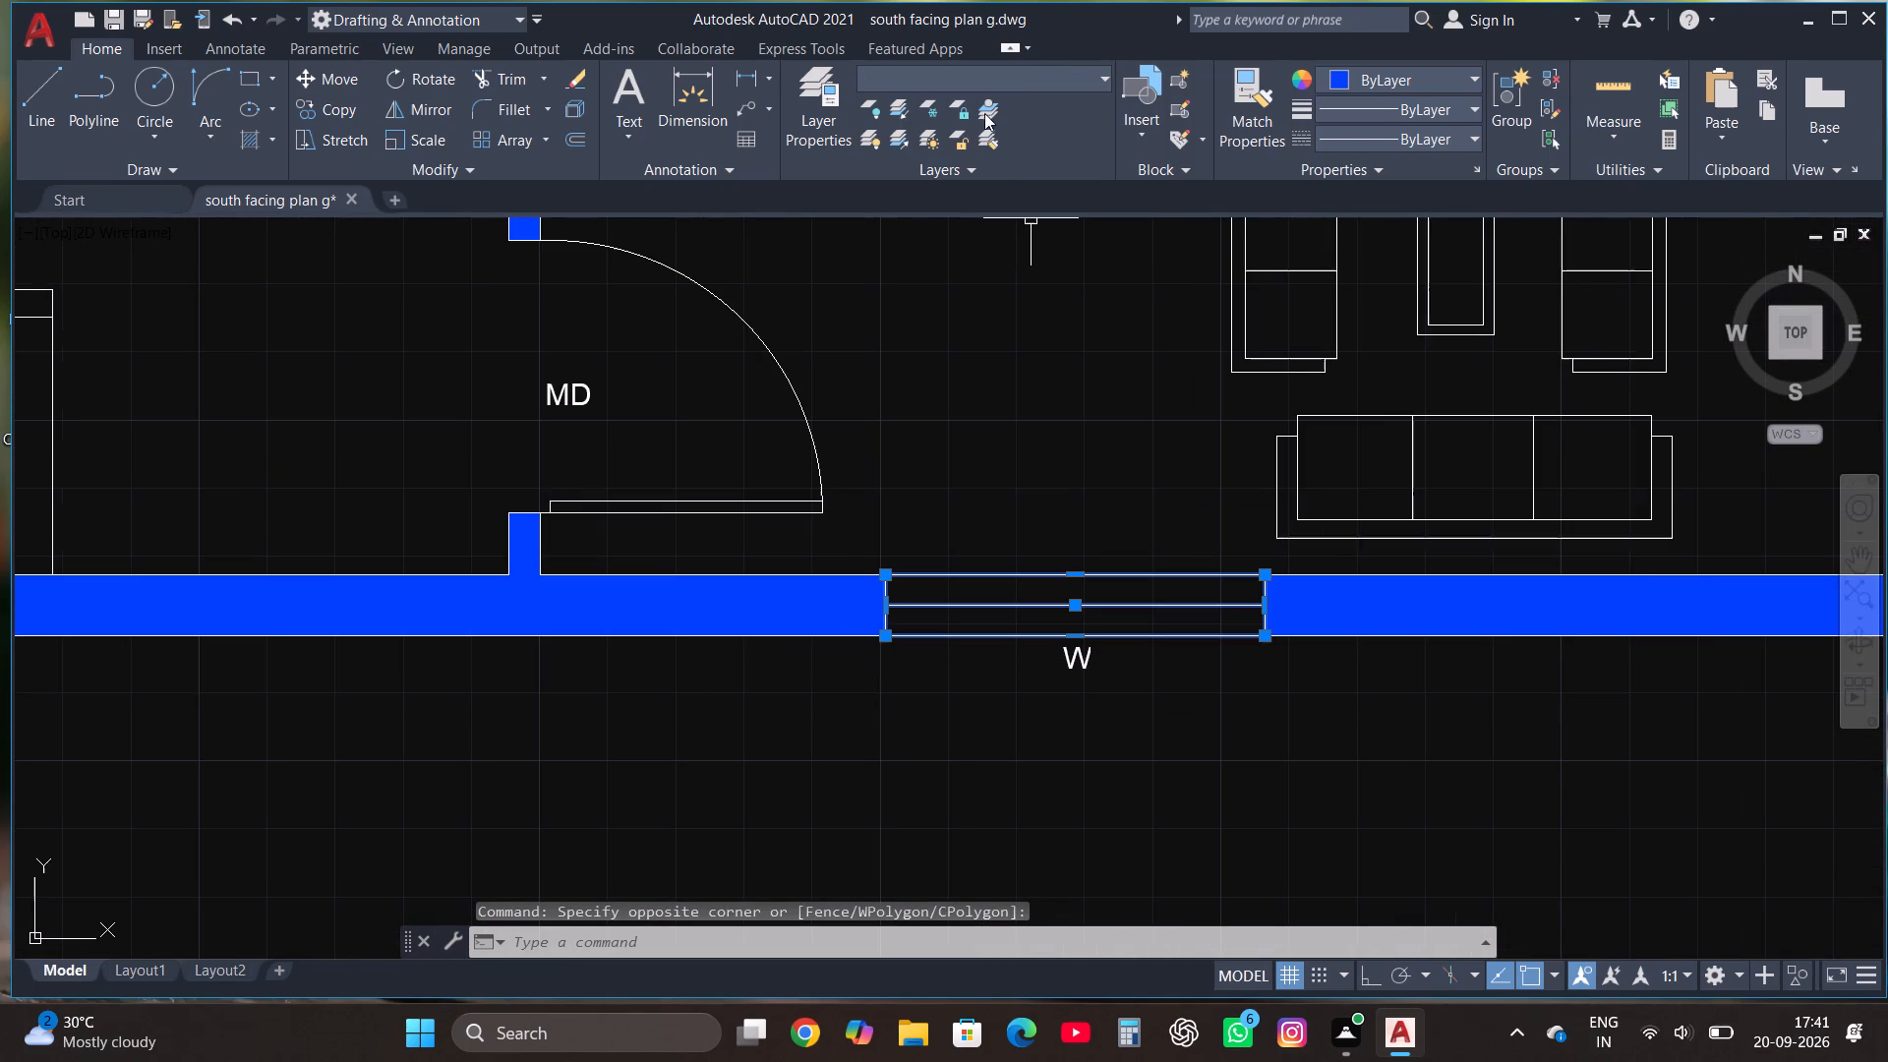
{"action": "left_click", "coordinate": [1008, 81]}
{"action": "left_click", "coordinate": [1012, 196]}
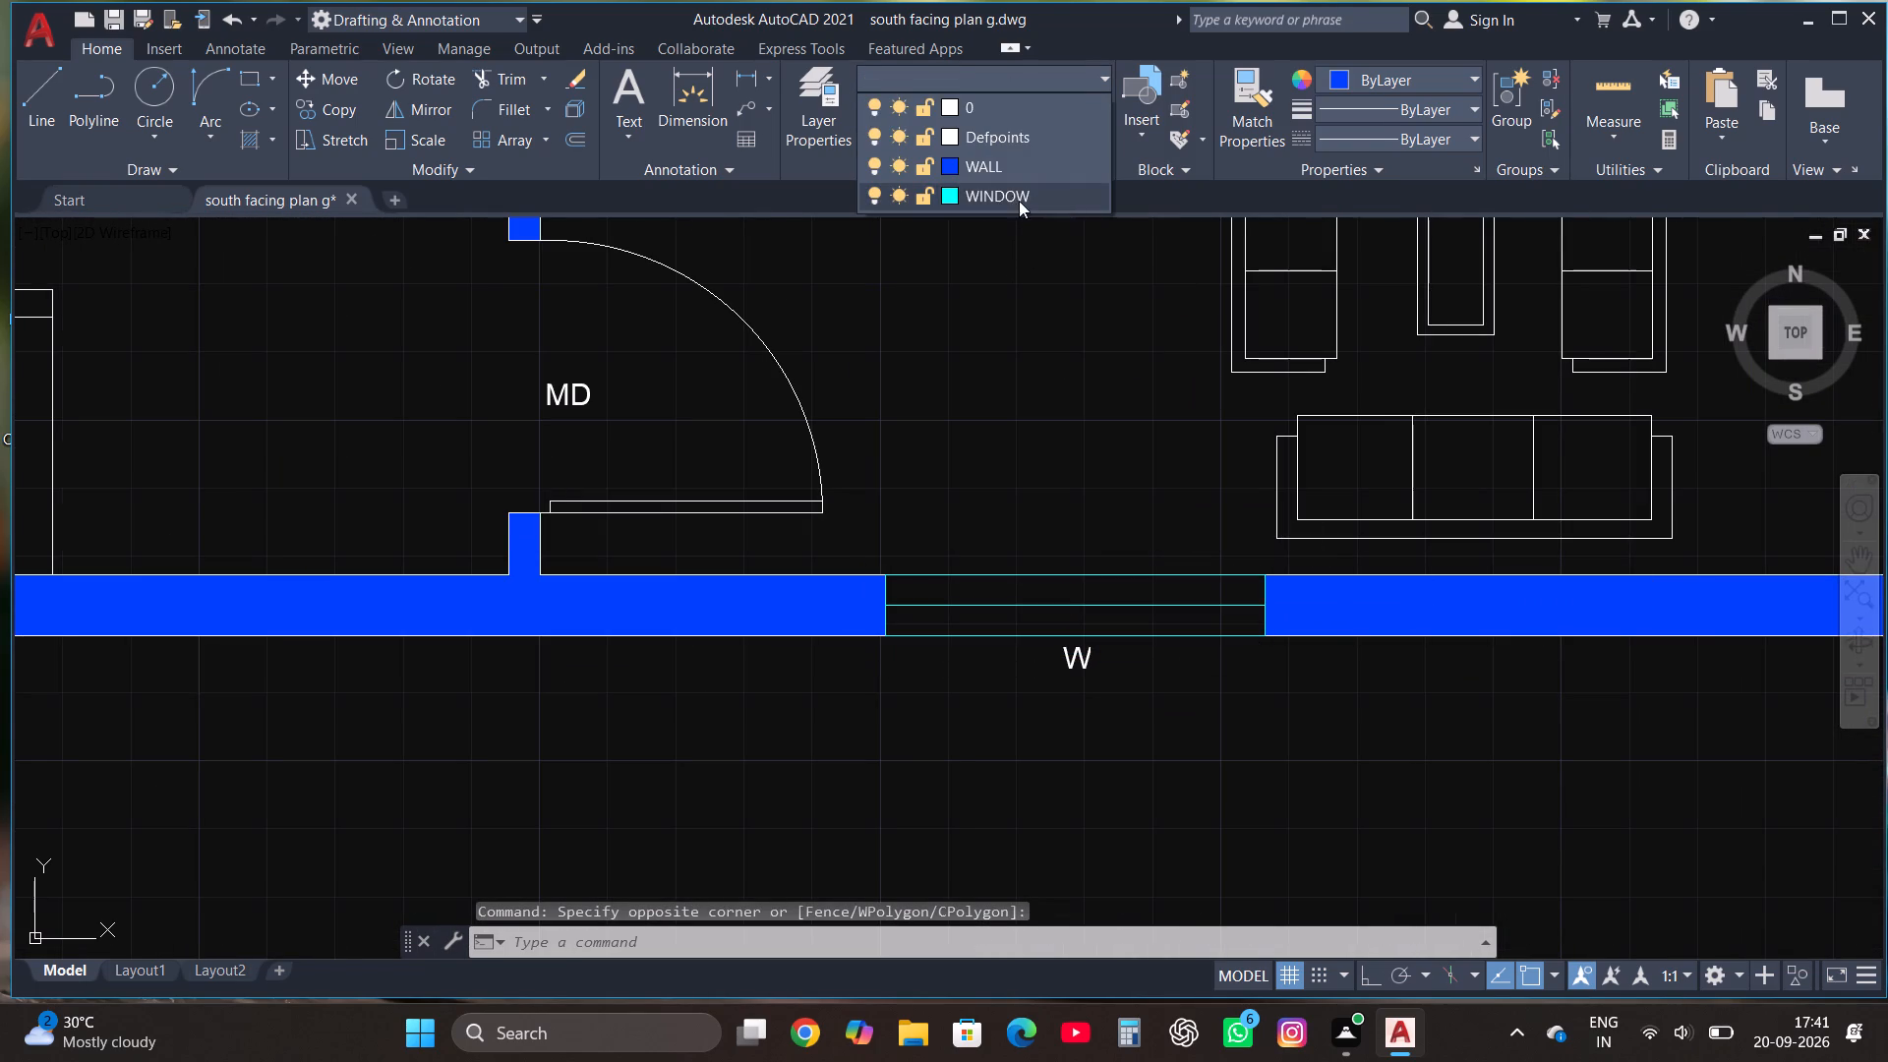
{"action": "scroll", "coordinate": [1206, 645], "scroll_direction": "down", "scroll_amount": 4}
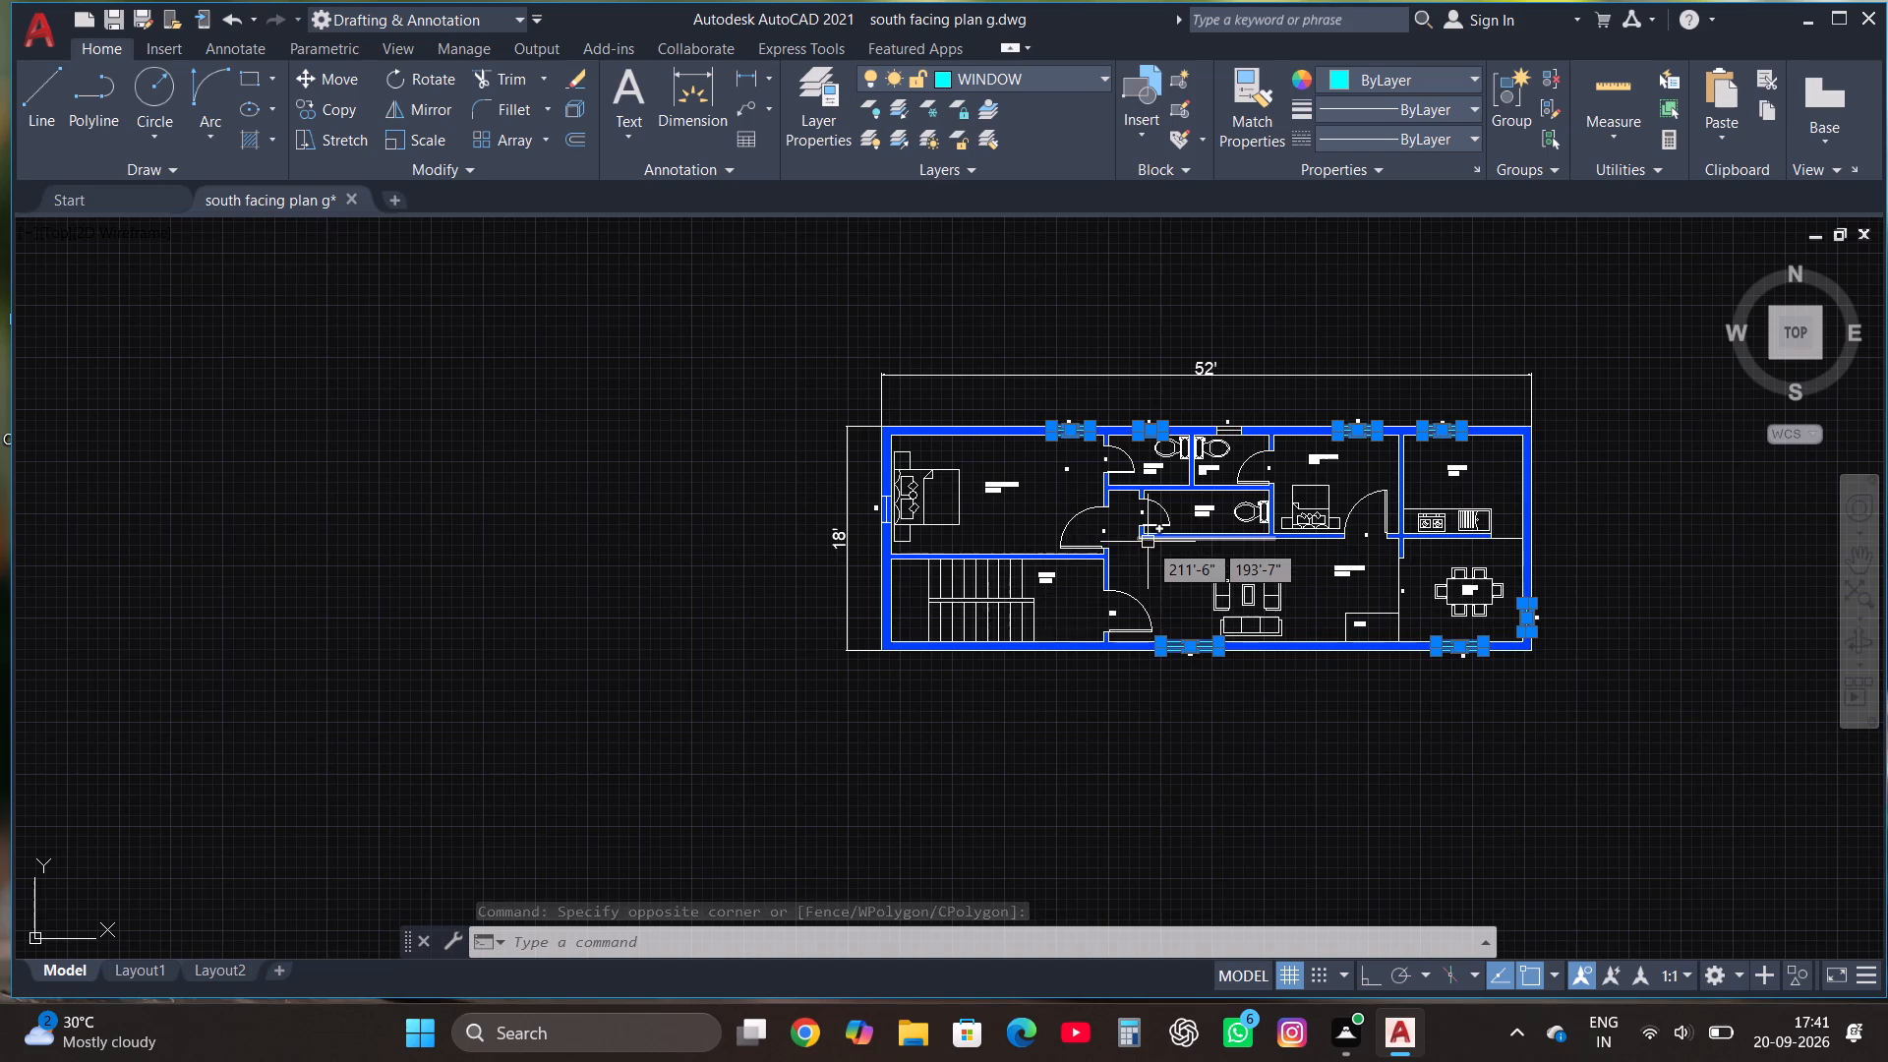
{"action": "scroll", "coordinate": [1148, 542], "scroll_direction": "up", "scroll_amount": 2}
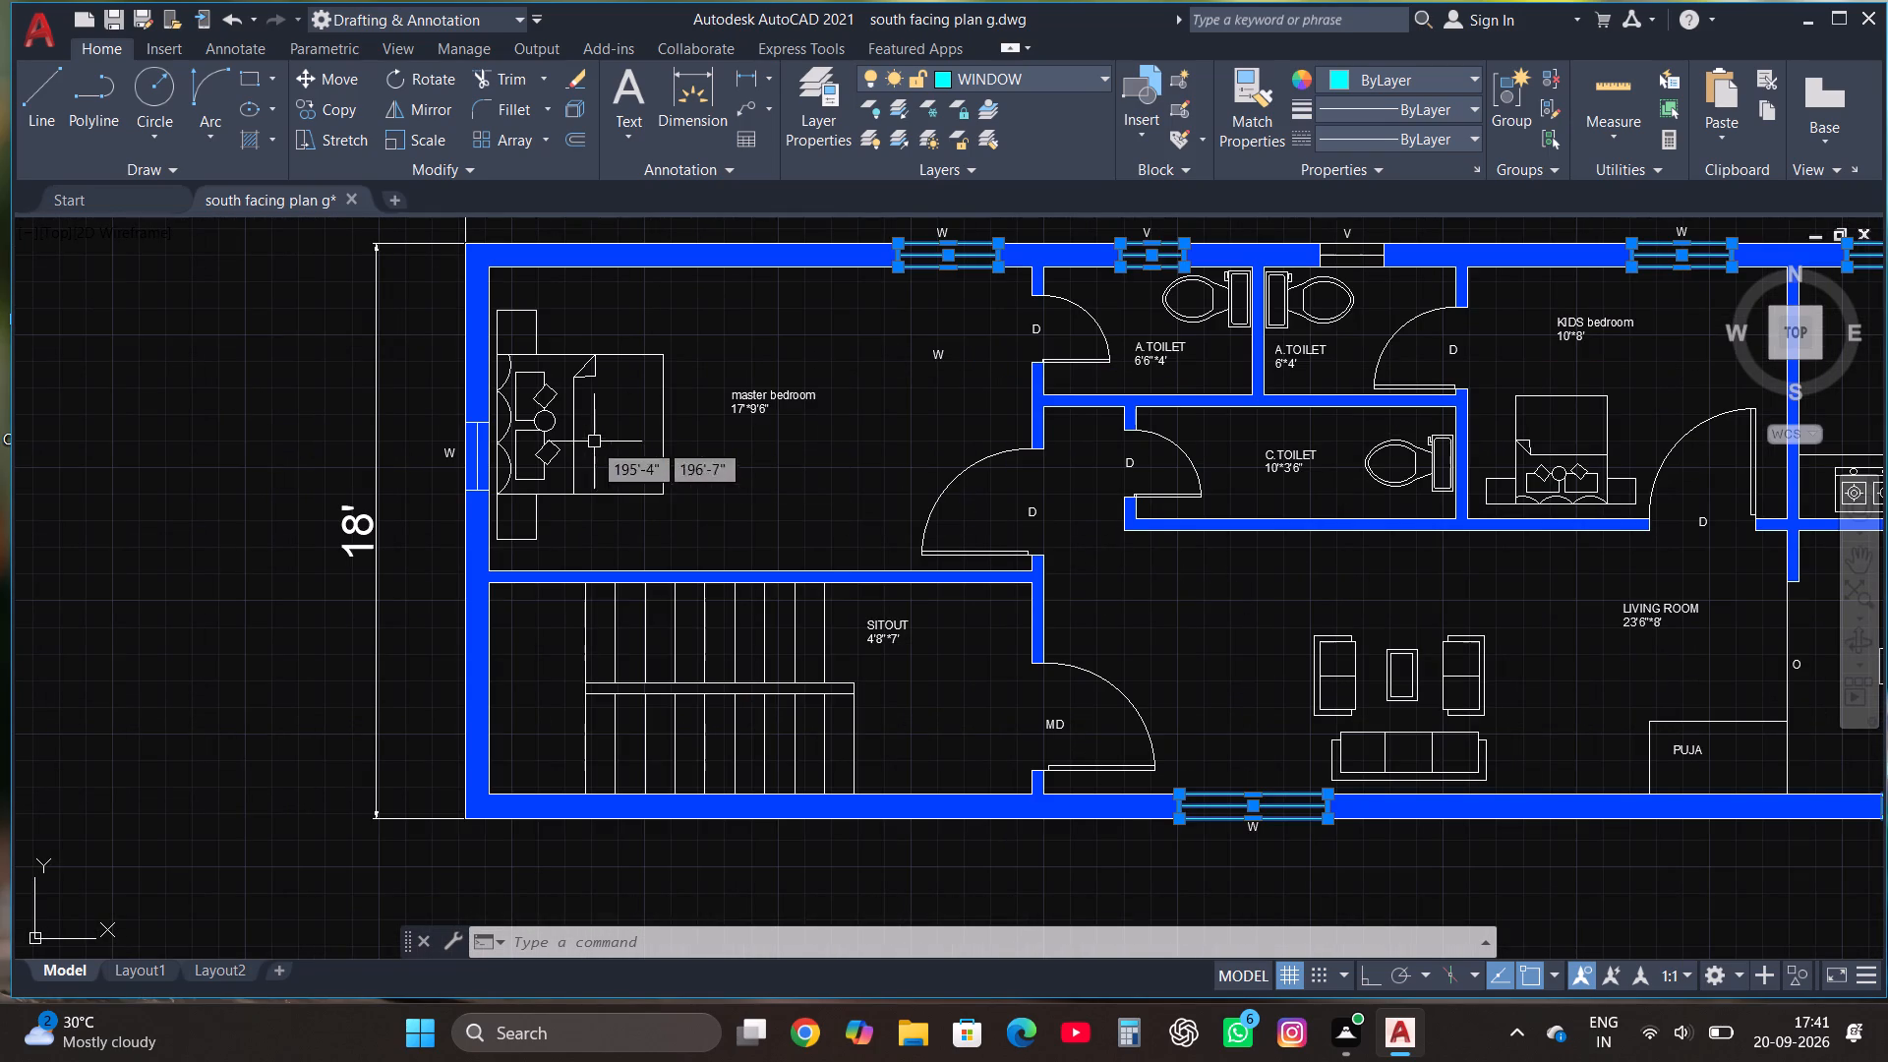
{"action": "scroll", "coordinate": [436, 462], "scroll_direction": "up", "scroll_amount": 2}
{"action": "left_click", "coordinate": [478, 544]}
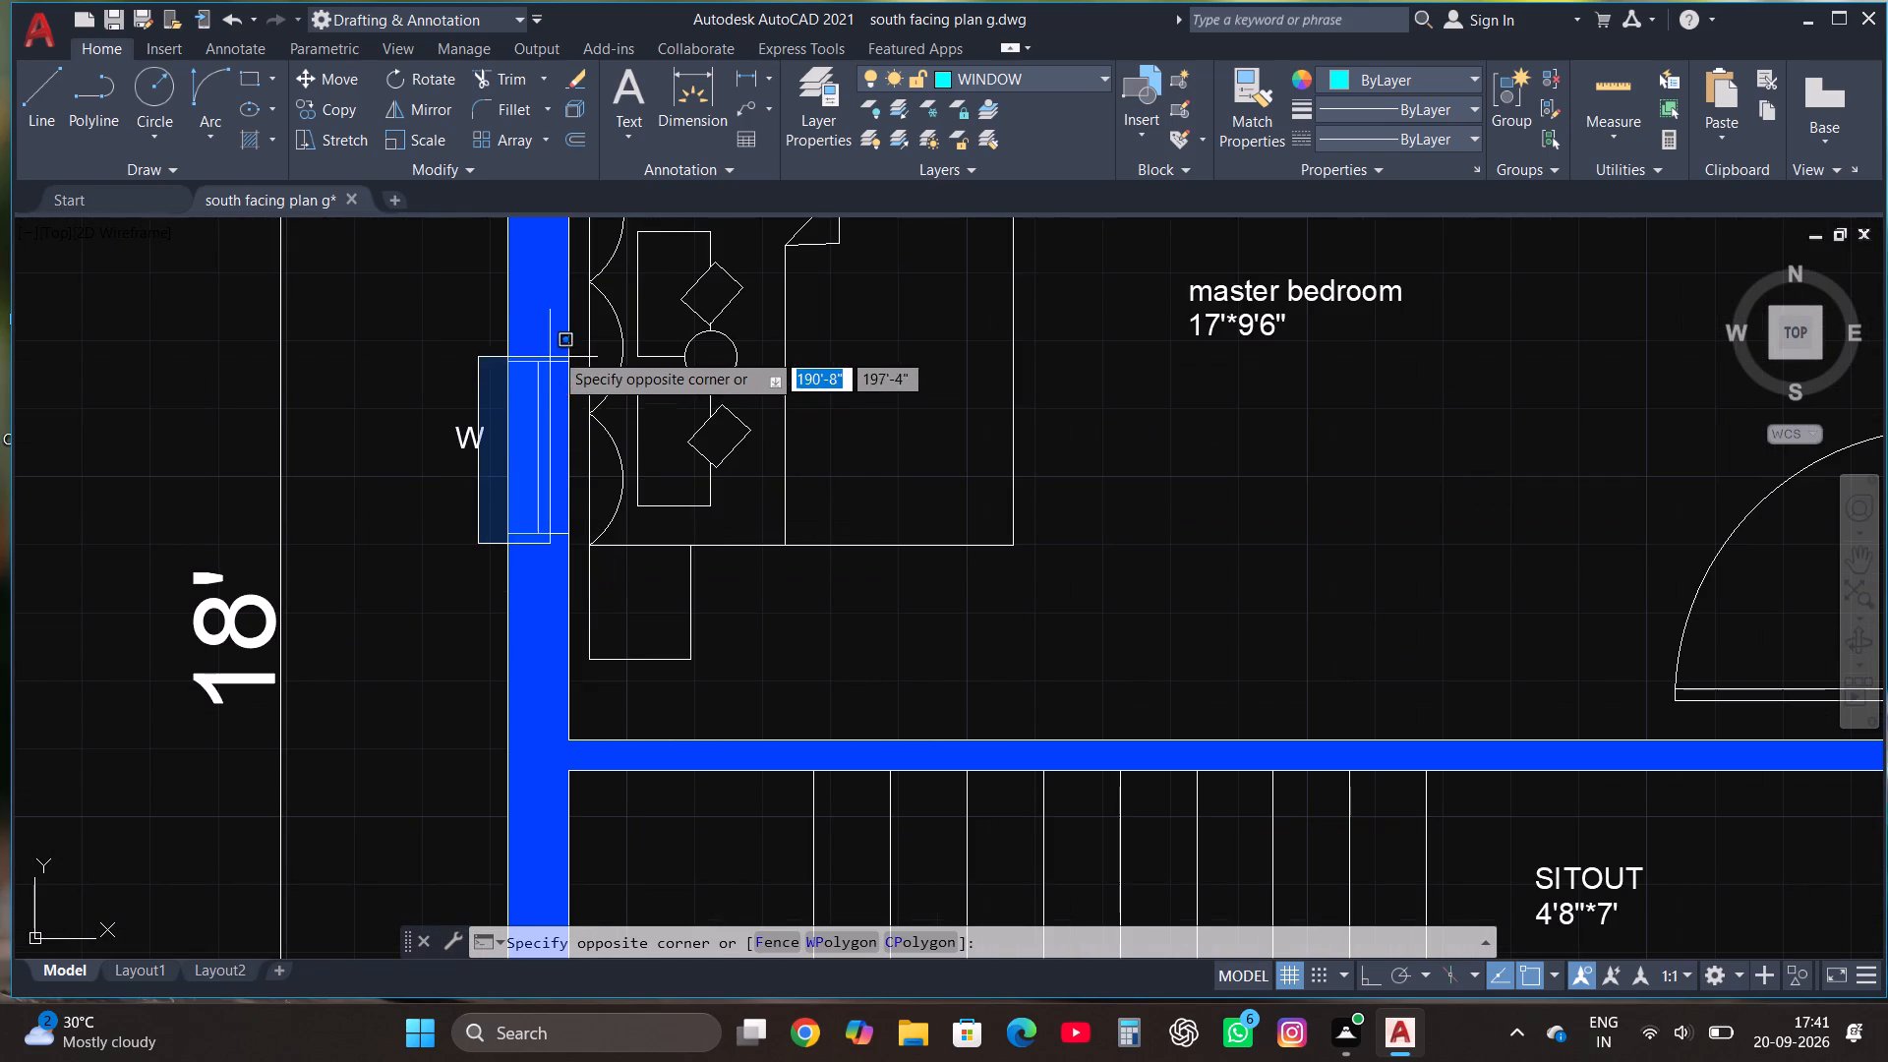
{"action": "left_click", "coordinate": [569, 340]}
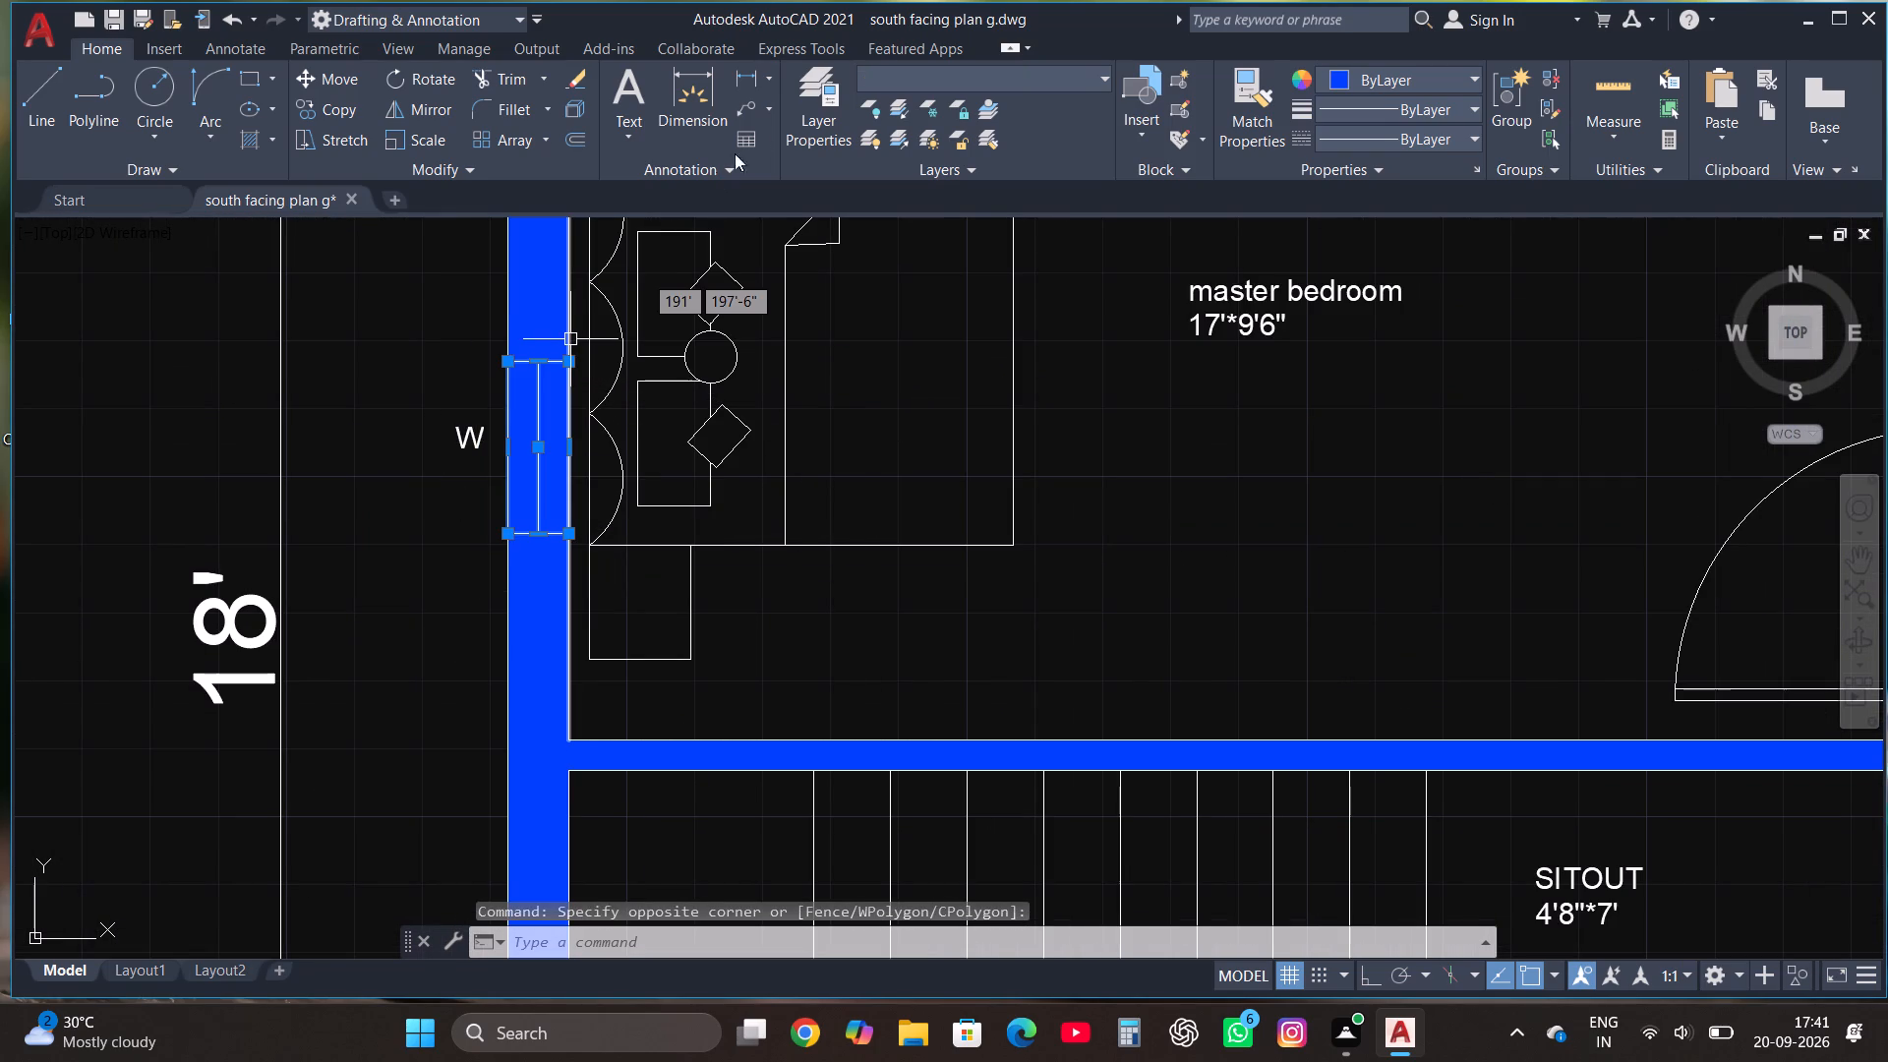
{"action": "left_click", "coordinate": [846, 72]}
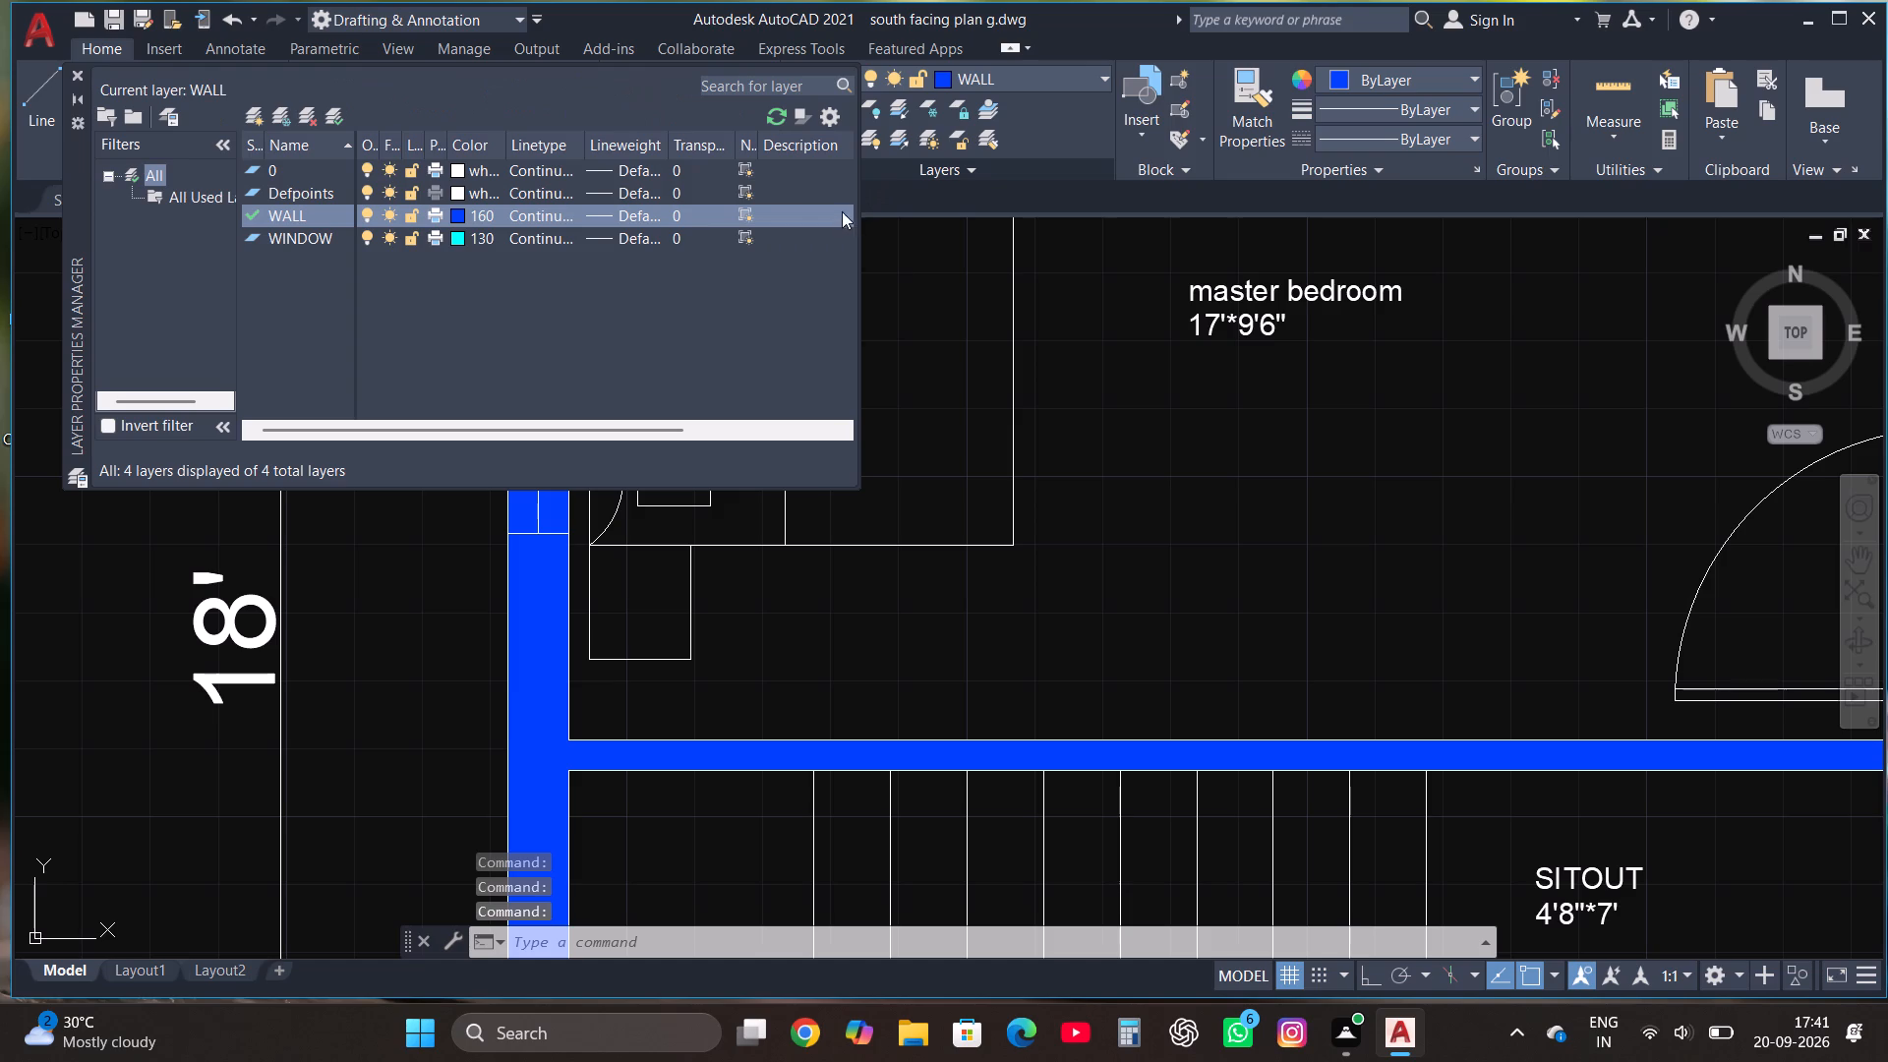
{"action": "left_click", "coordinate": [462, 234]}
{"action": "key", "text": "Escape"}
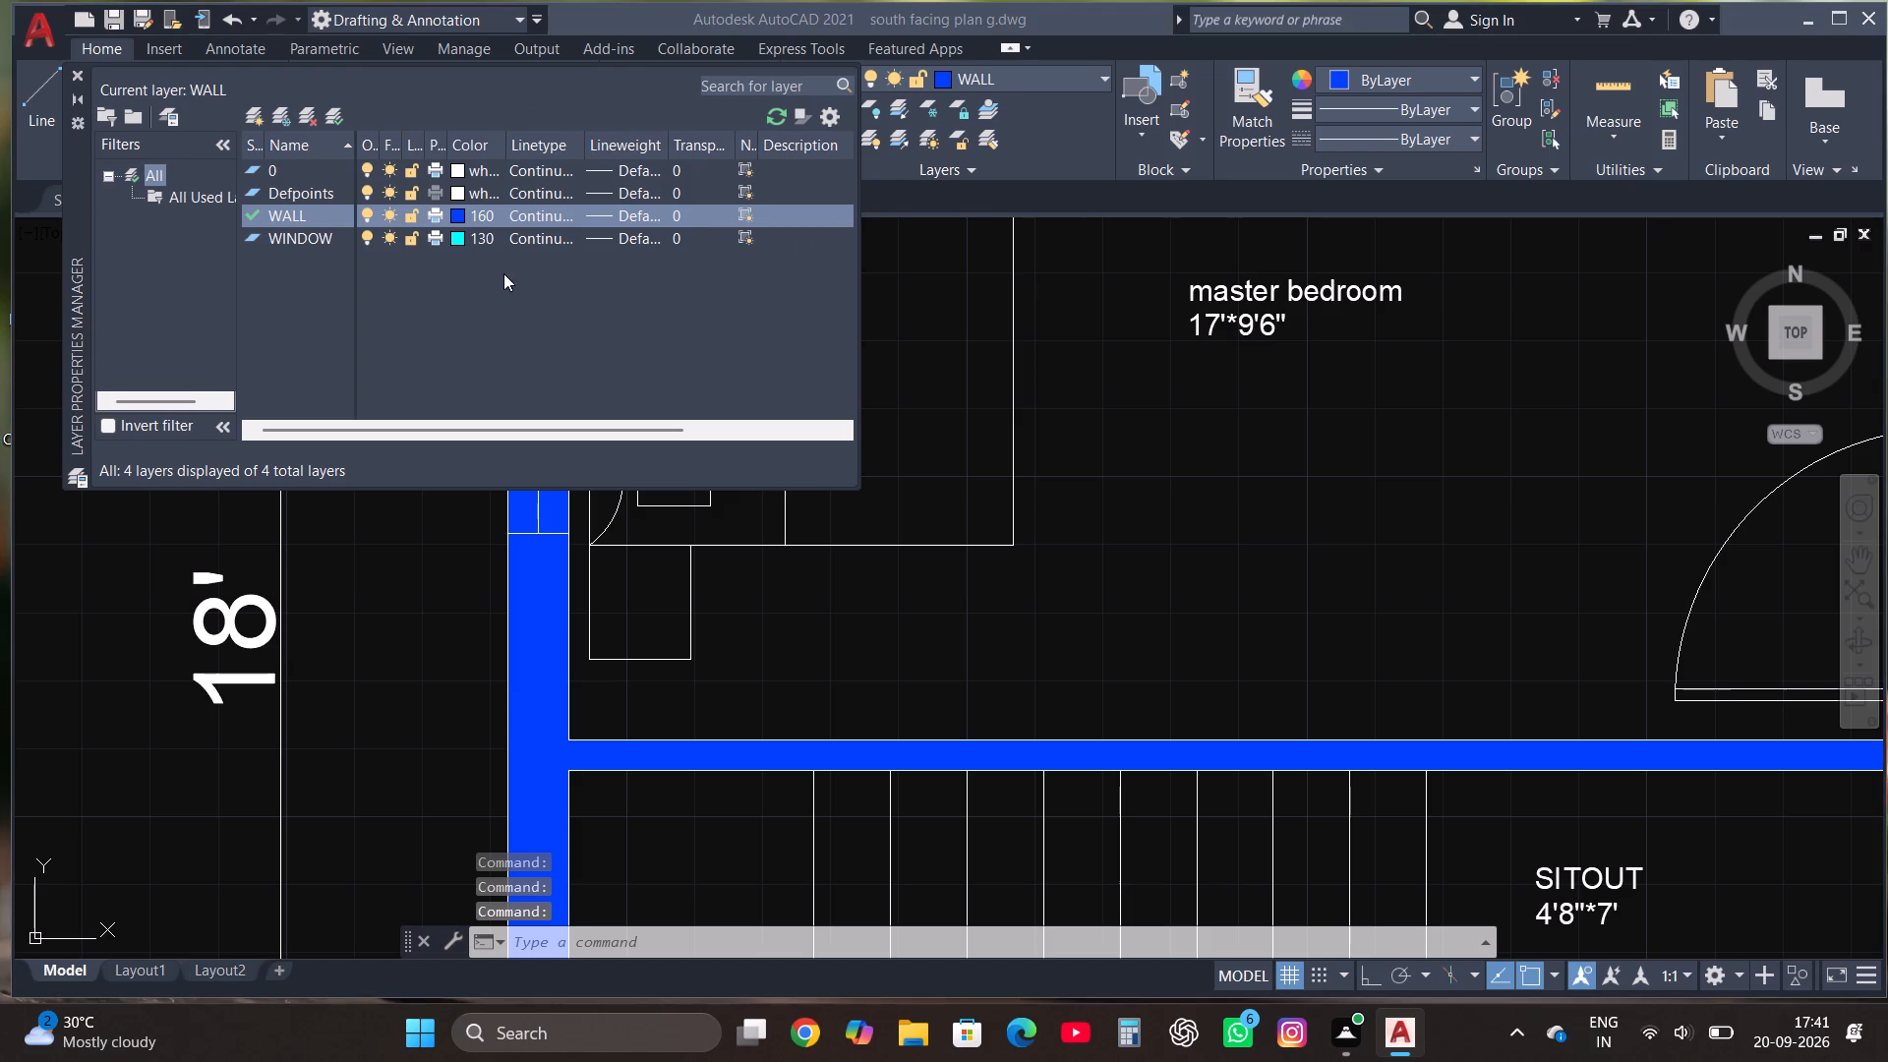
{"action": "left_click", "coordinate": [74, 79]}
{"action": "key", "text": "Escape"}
Move the ventilator of the 6'*4' attached toilet to the WINDOW layer and clear the selection.
{"action": "scroll", "coordinate": [371, 423], "scroll_direction": "down", "scroll_amount": 4}
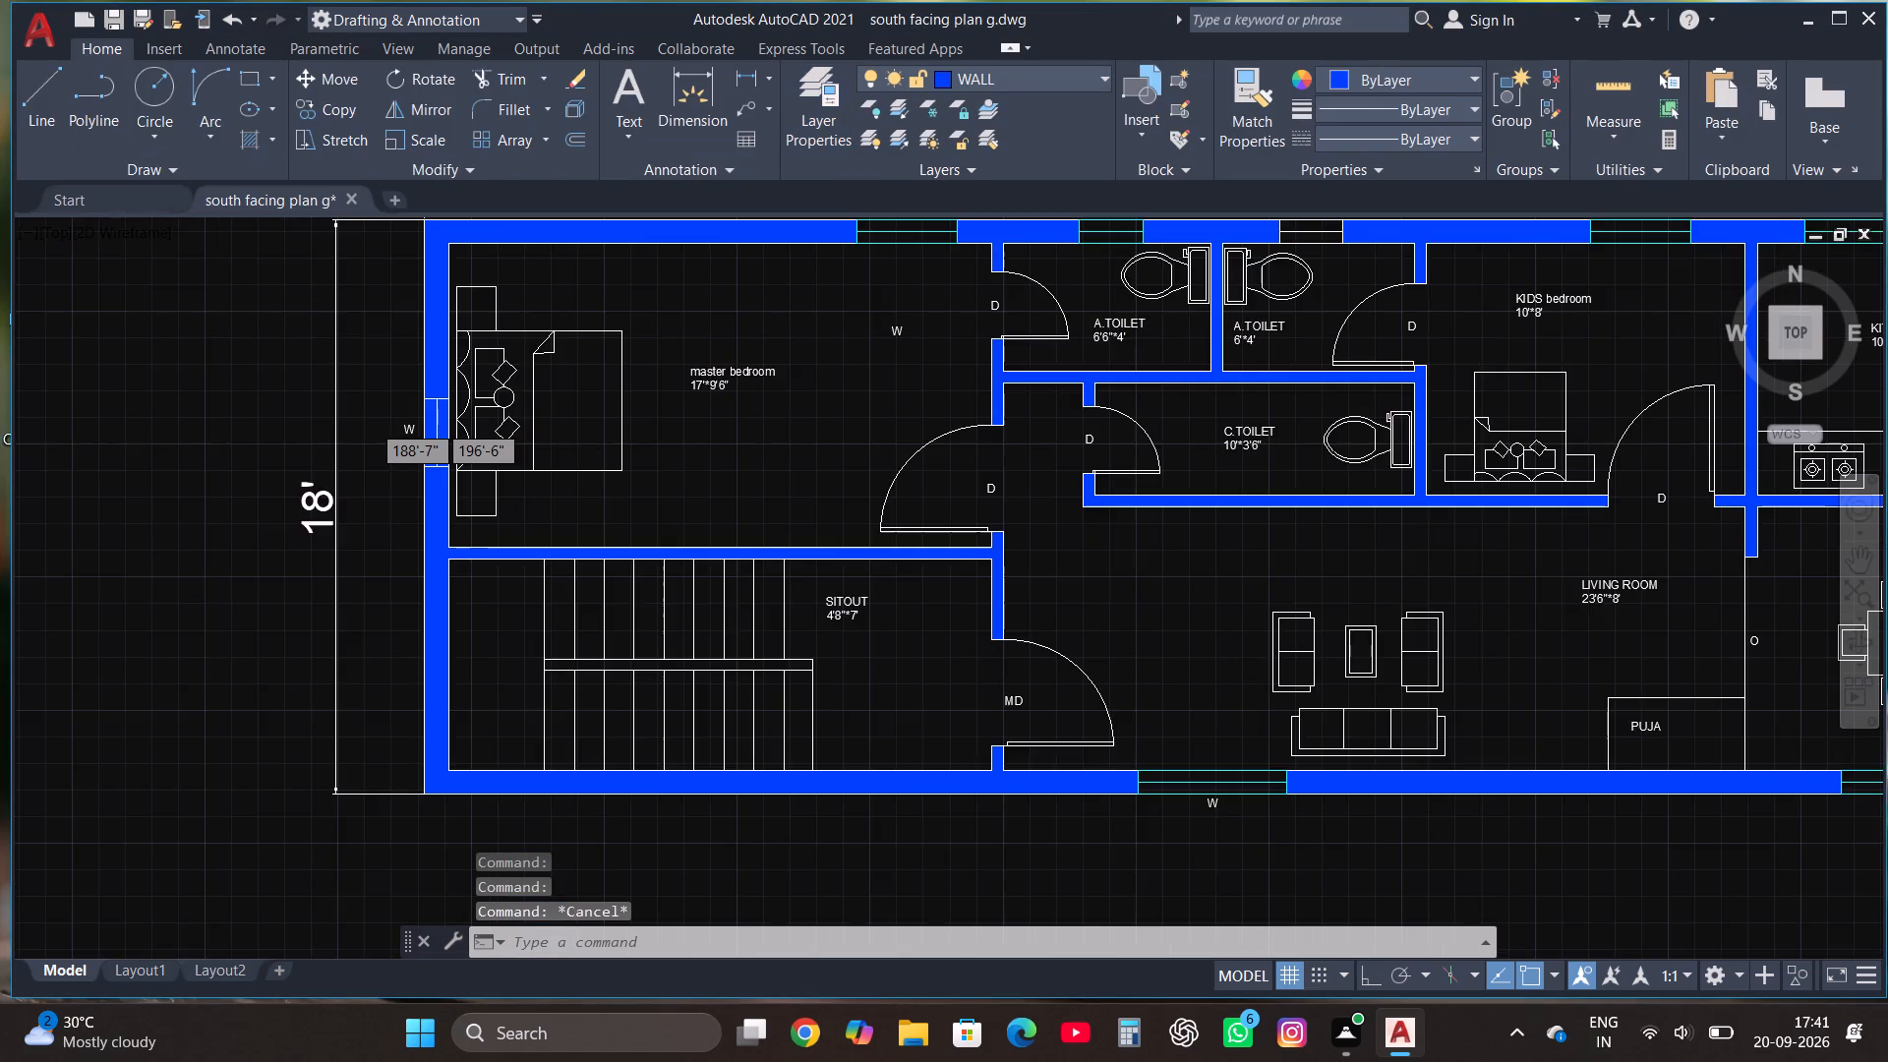
{"action": "scroll", "coordinate": [897, 413], "scroll_direction": "up", "scroll_amount": 2}
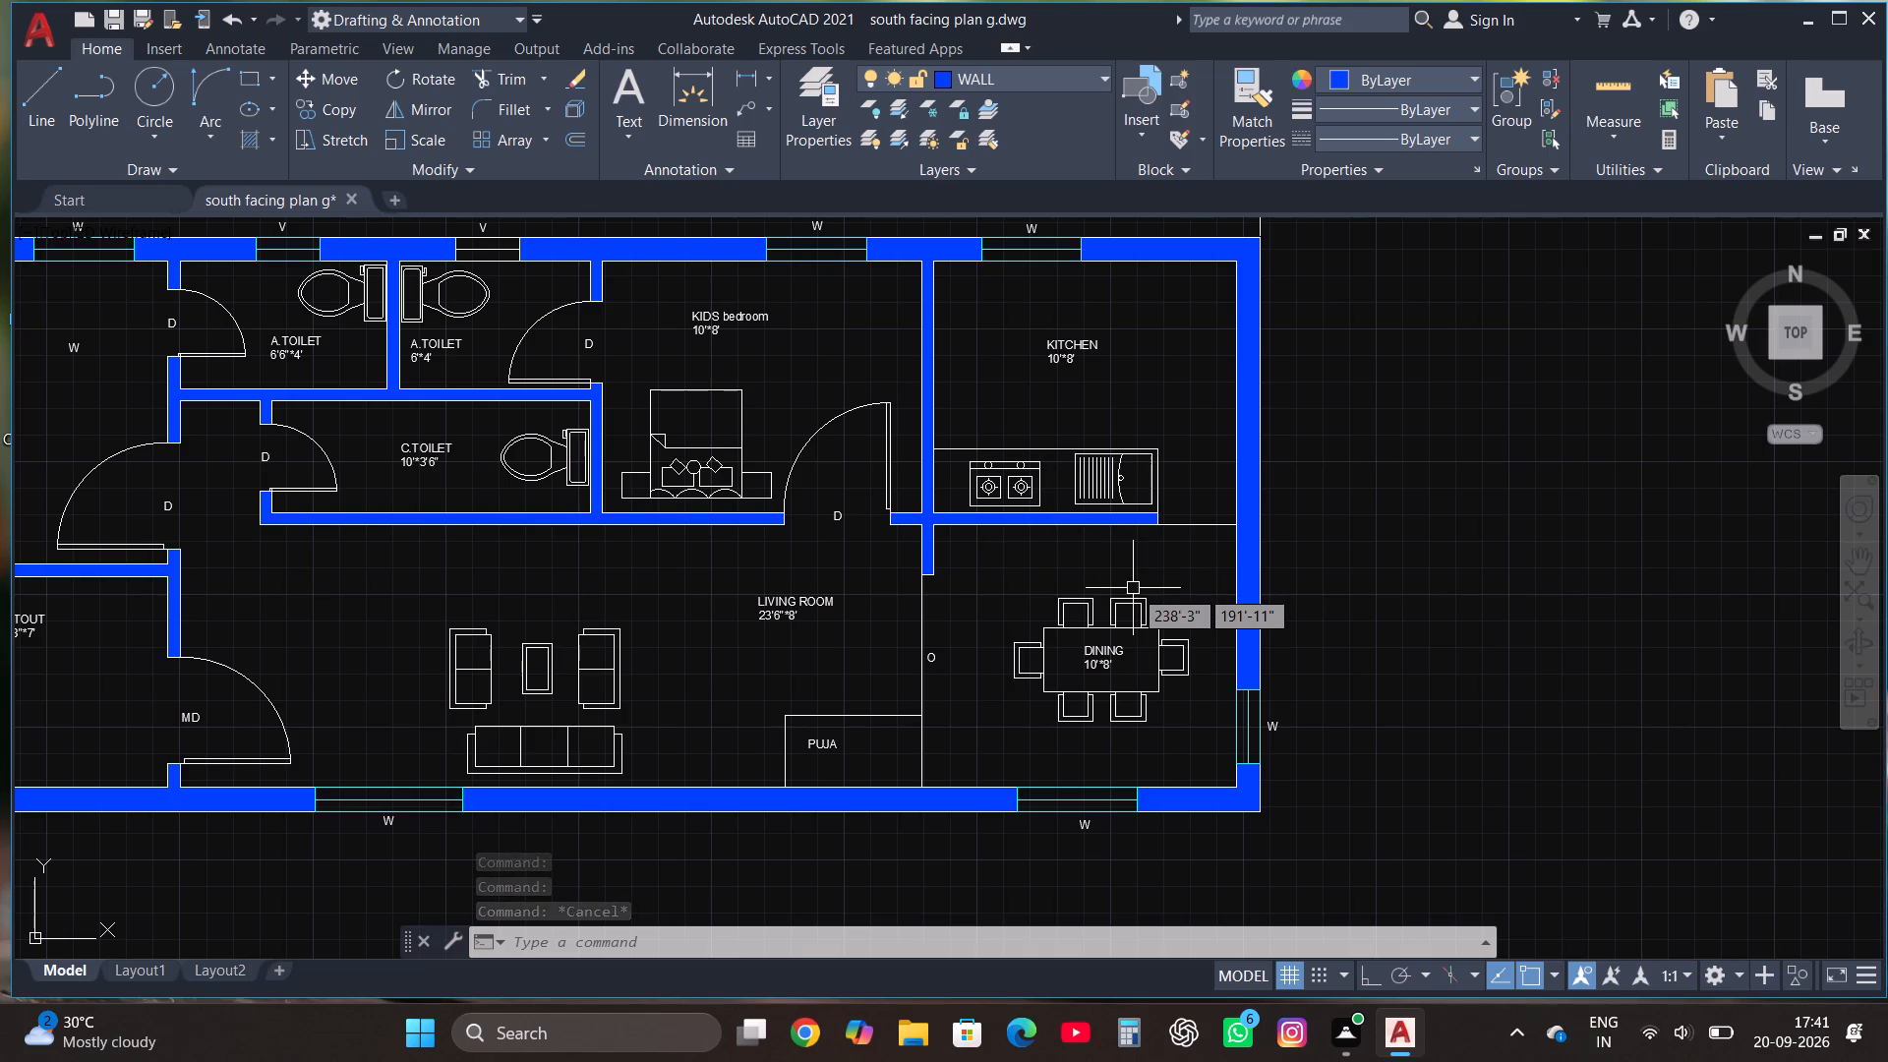
{"action": "scroll", "coordinate": [1136, 602], "scroll_direction": "down", "scroll_amount": 1}
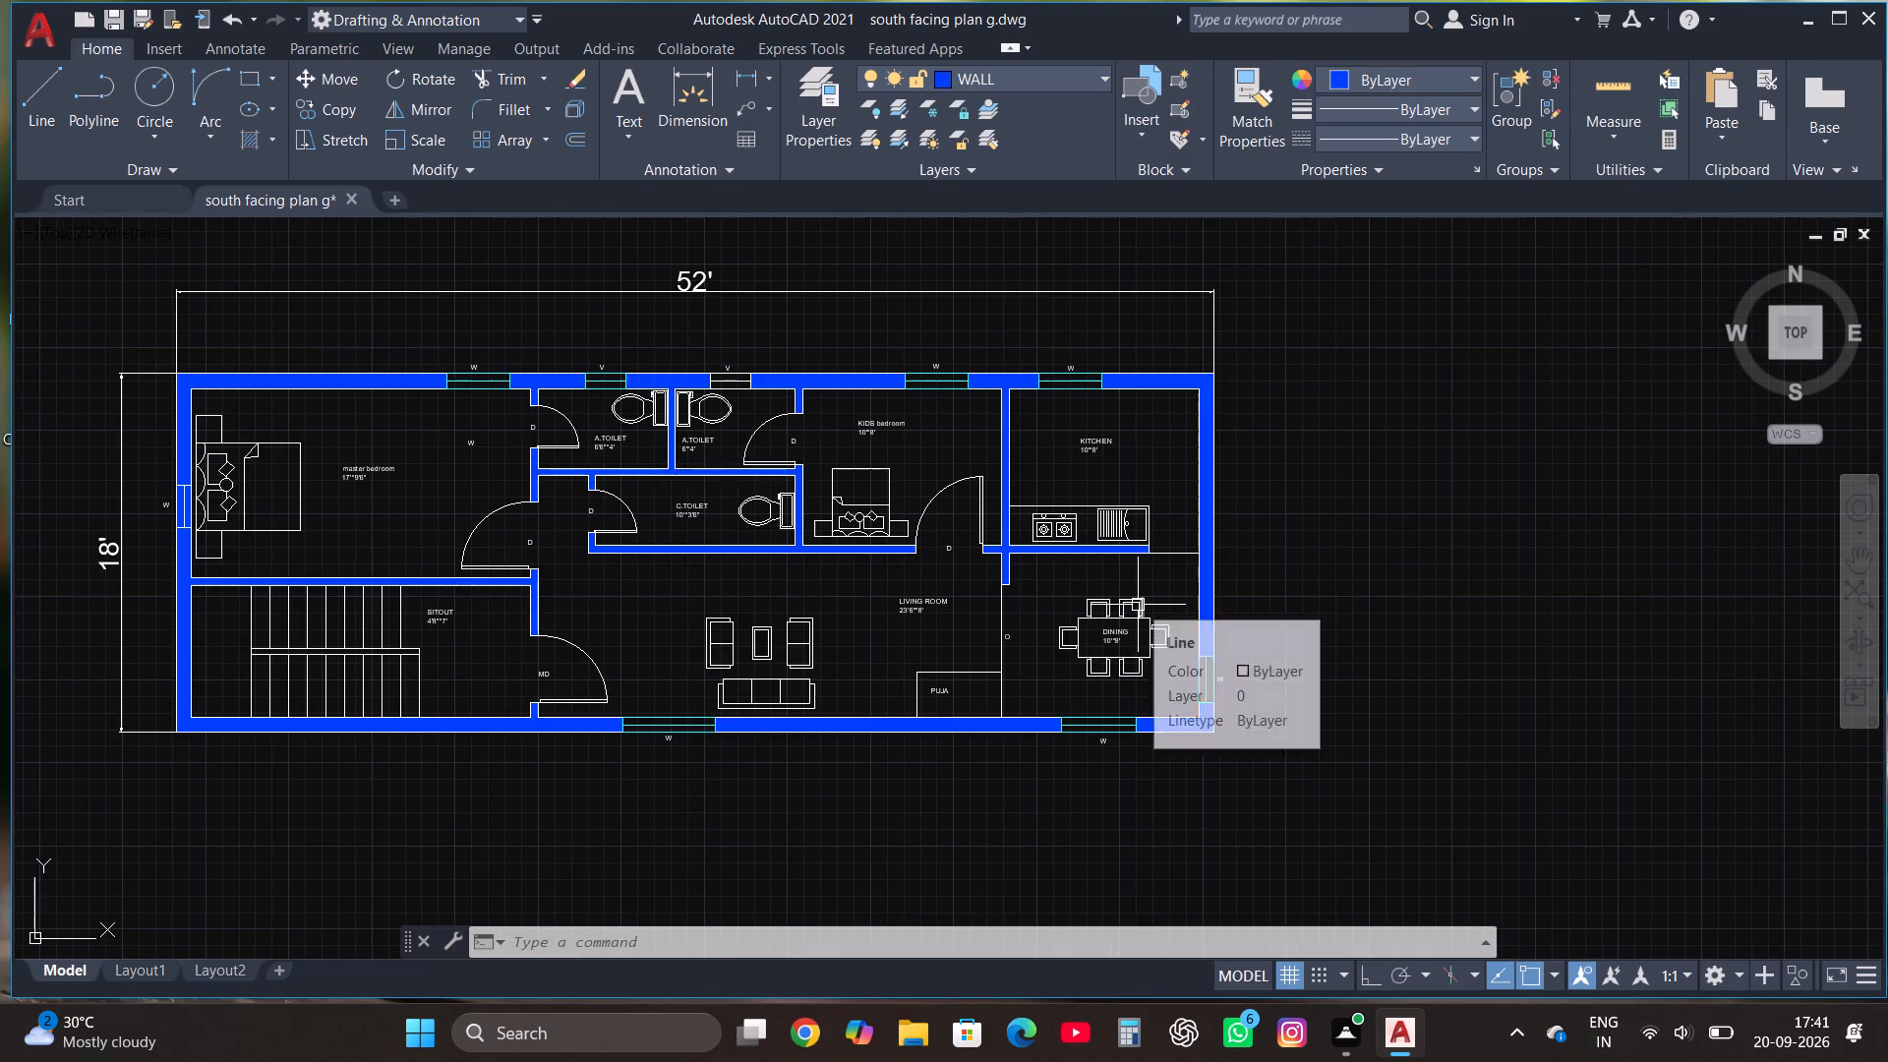
{"action": "scroll", "coordinate": [706, 338], "scroll_direction": "up", "scroll_amount": 3}
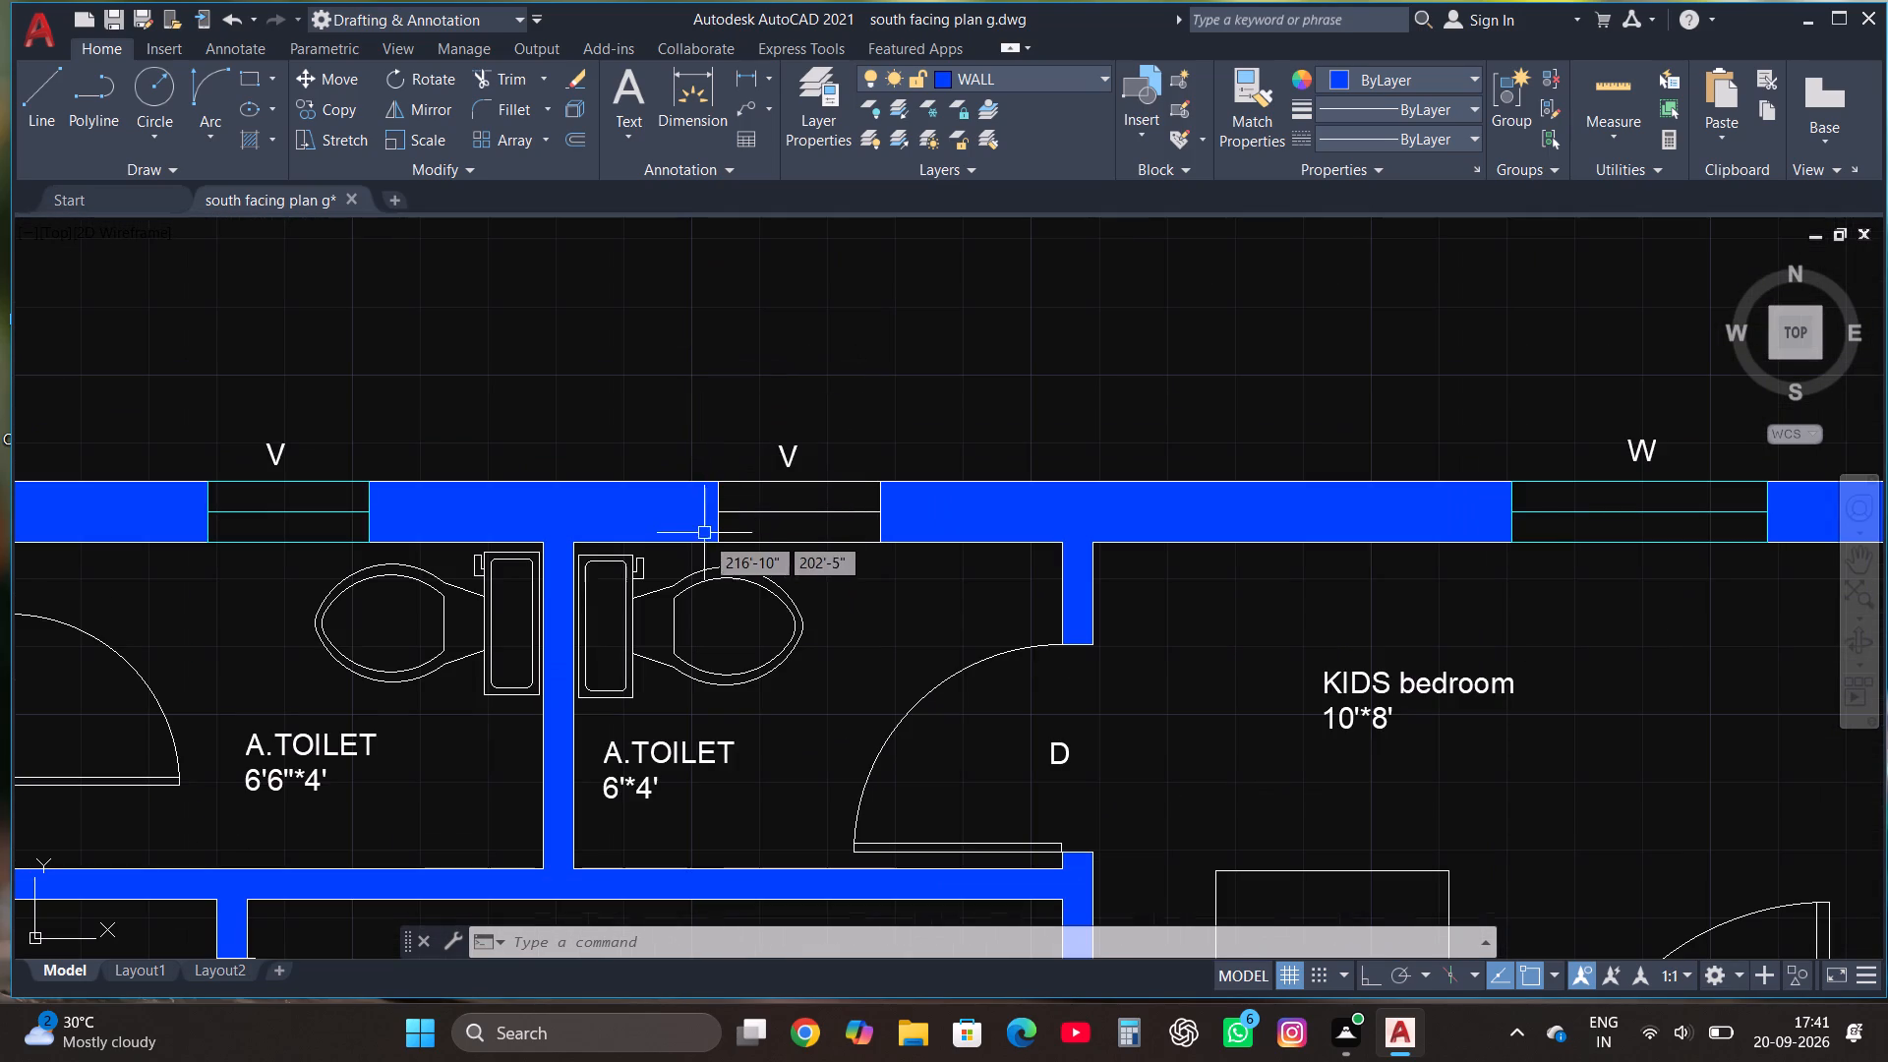
{"action": "left_click", "coordinate": [694, 559]}
{"action": "left_click", "coordinate": [932, 477]}
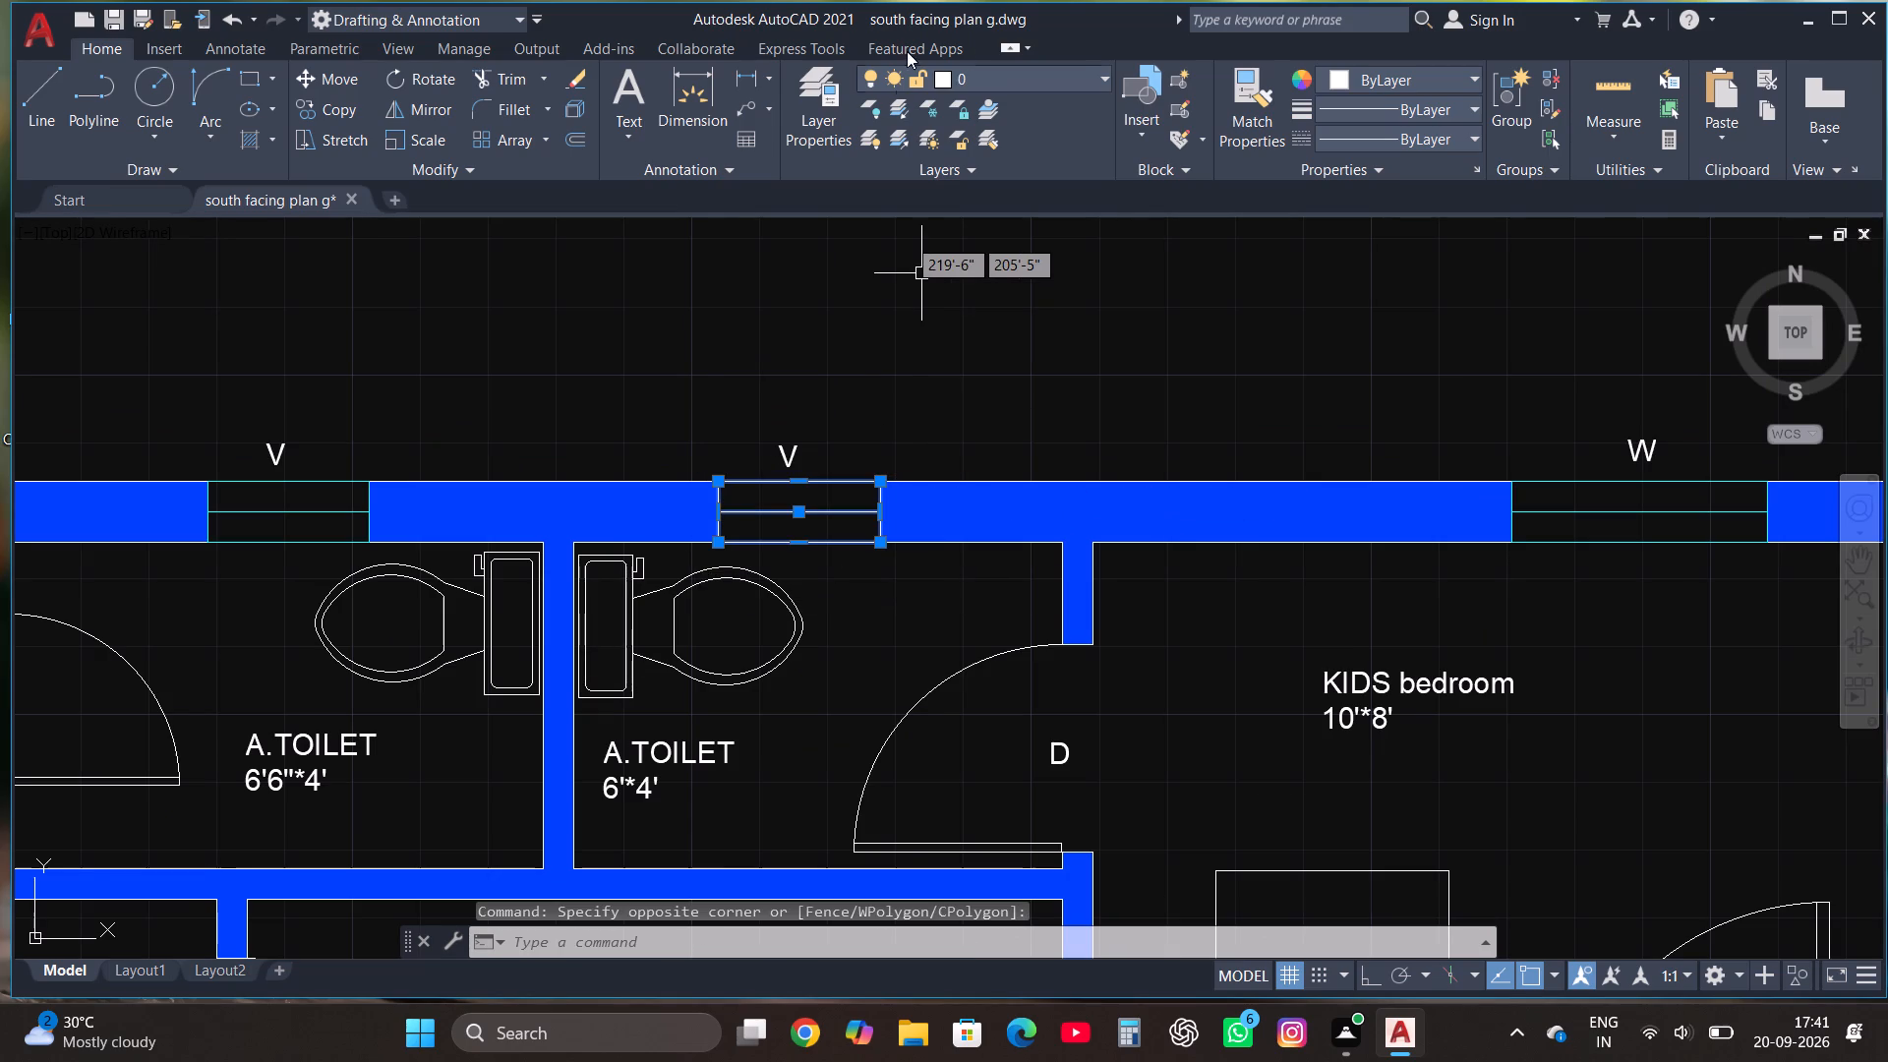
{"action": "left_click", "coordinate": [981, 78]}
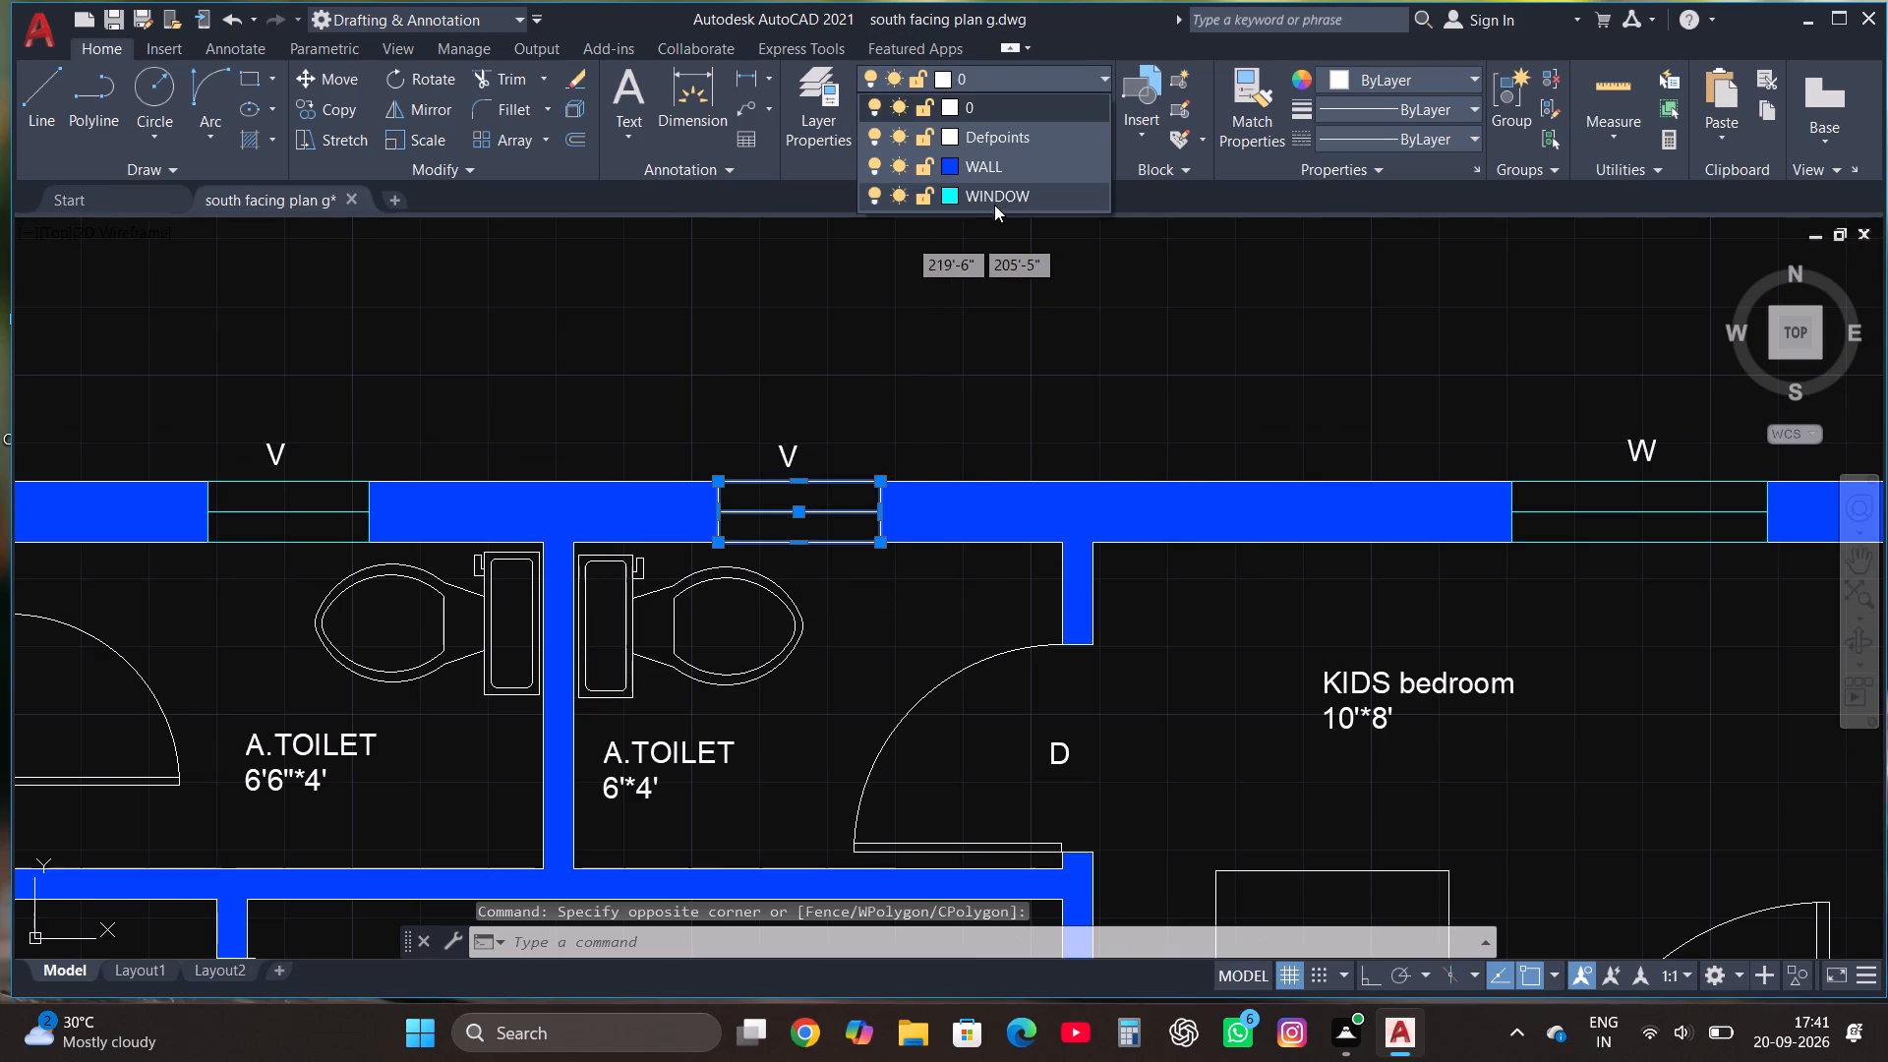
{"action": "left_click", "coordinate": [1000, 200]}
{"action": "scroll", "coordinate": [1188, 472], "scroll_direction": "down", "scroll_amount": 4}
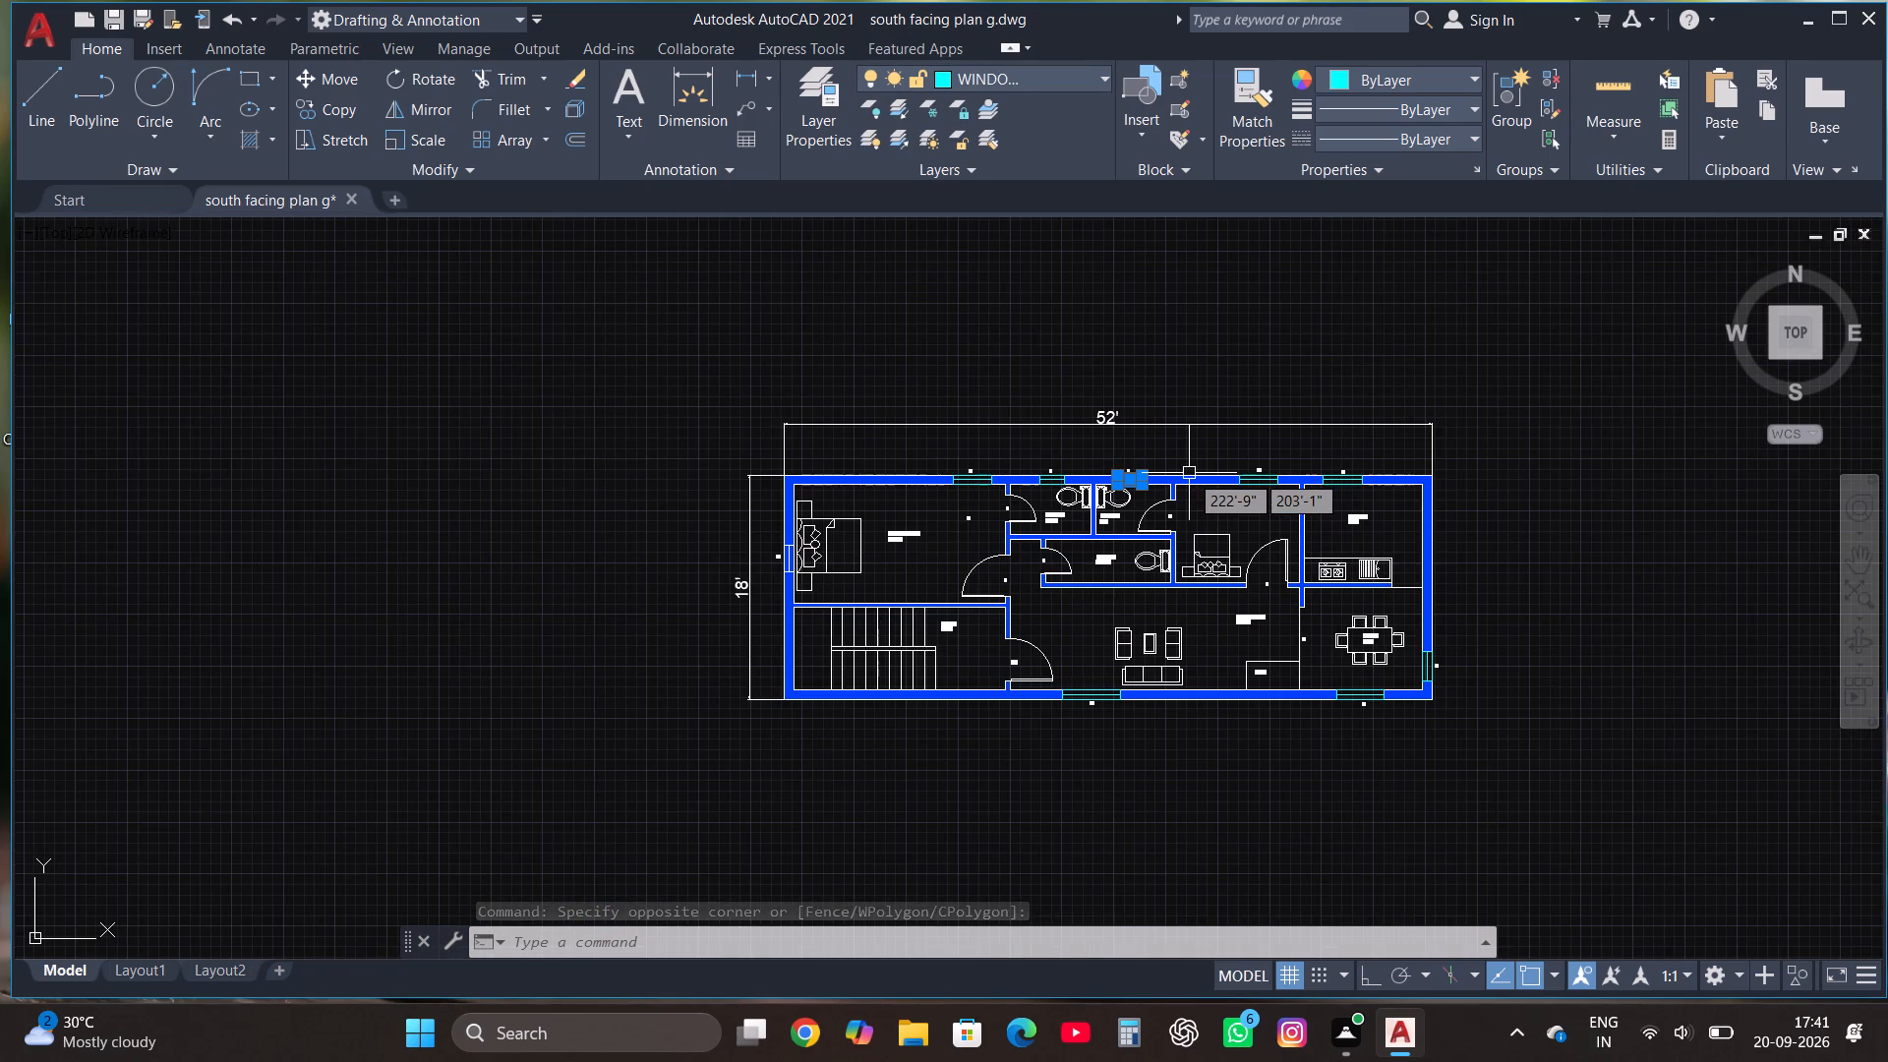
{"action": "key", "text": "Escape"}
Trim the solid wall hatch out of both halves of the master bedroom's west window opening.
{"action": "scroll", "coordinate": [1020, 442], "scroll_direction": "up", "scroll_amount": 3}
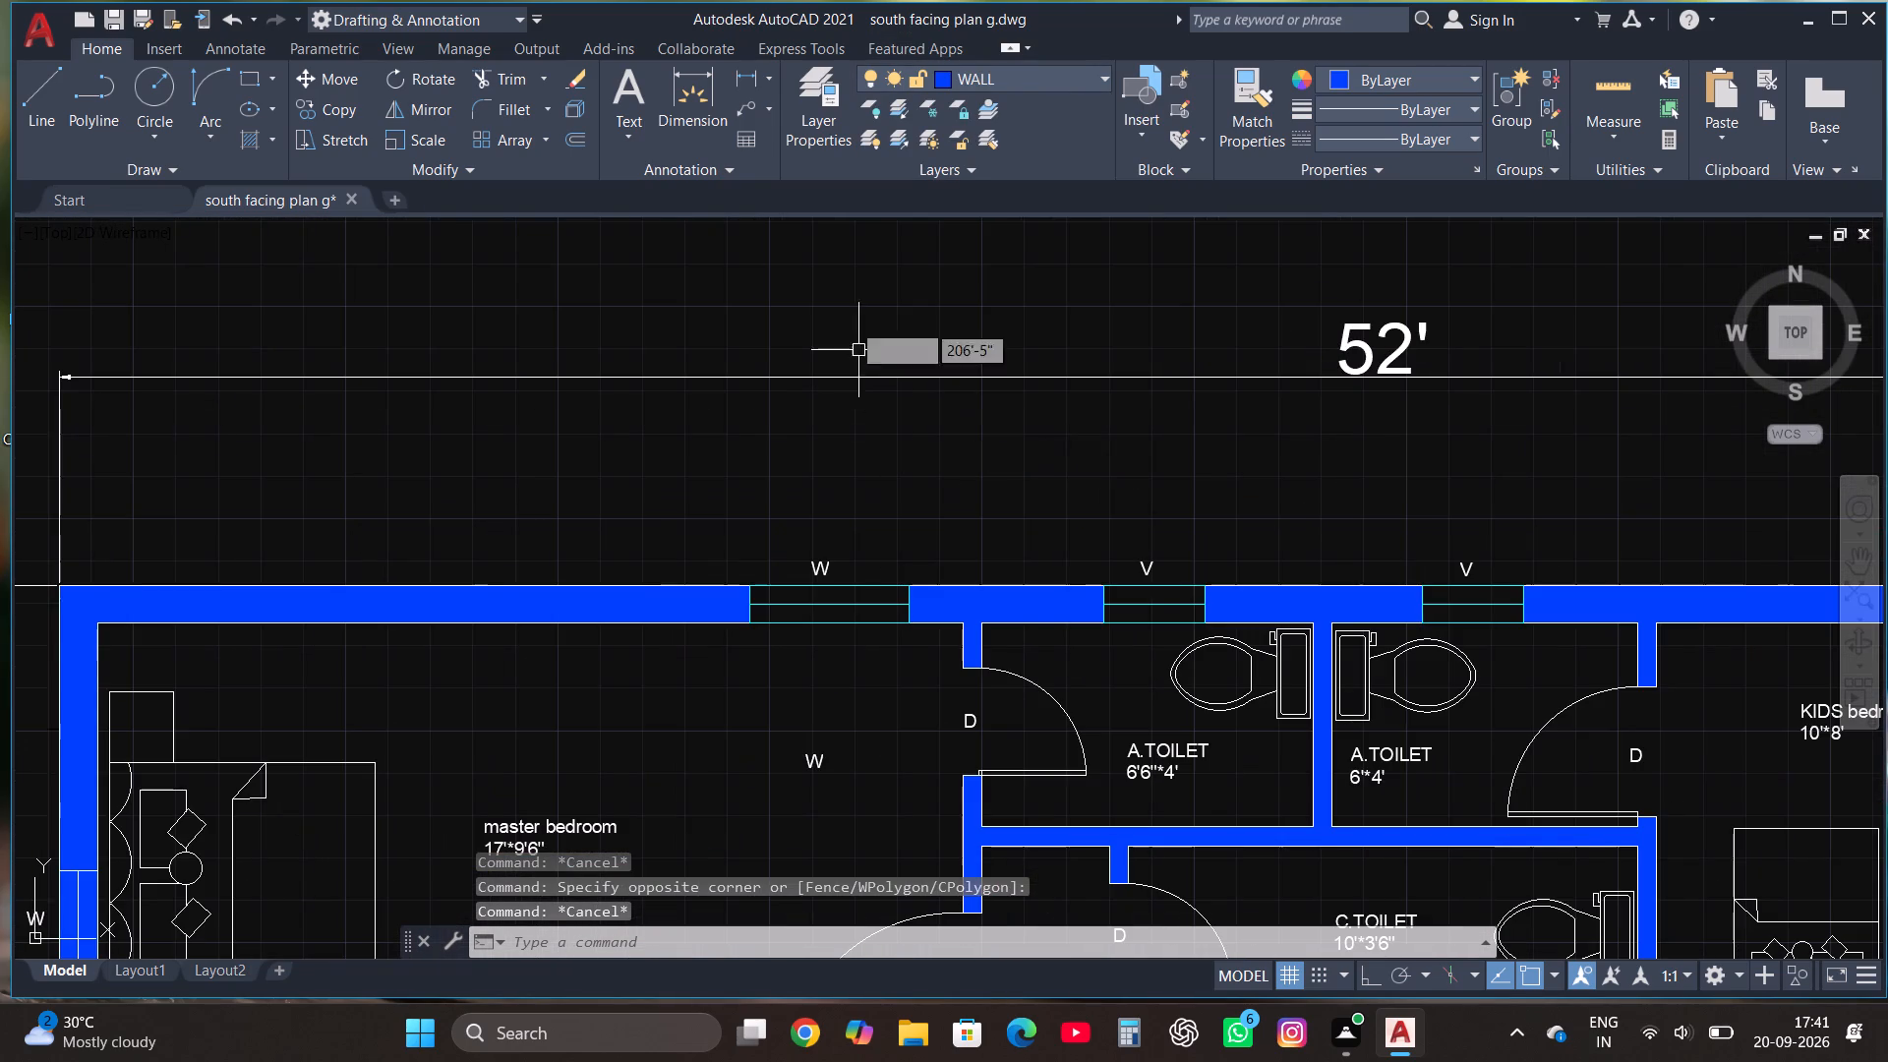
{"action": "left_click", "coordinate": [482, 75]}
{"action": "scroll", "coordinate": [858, 522], "scroll_direction": "down", "scroll_amount": 1}
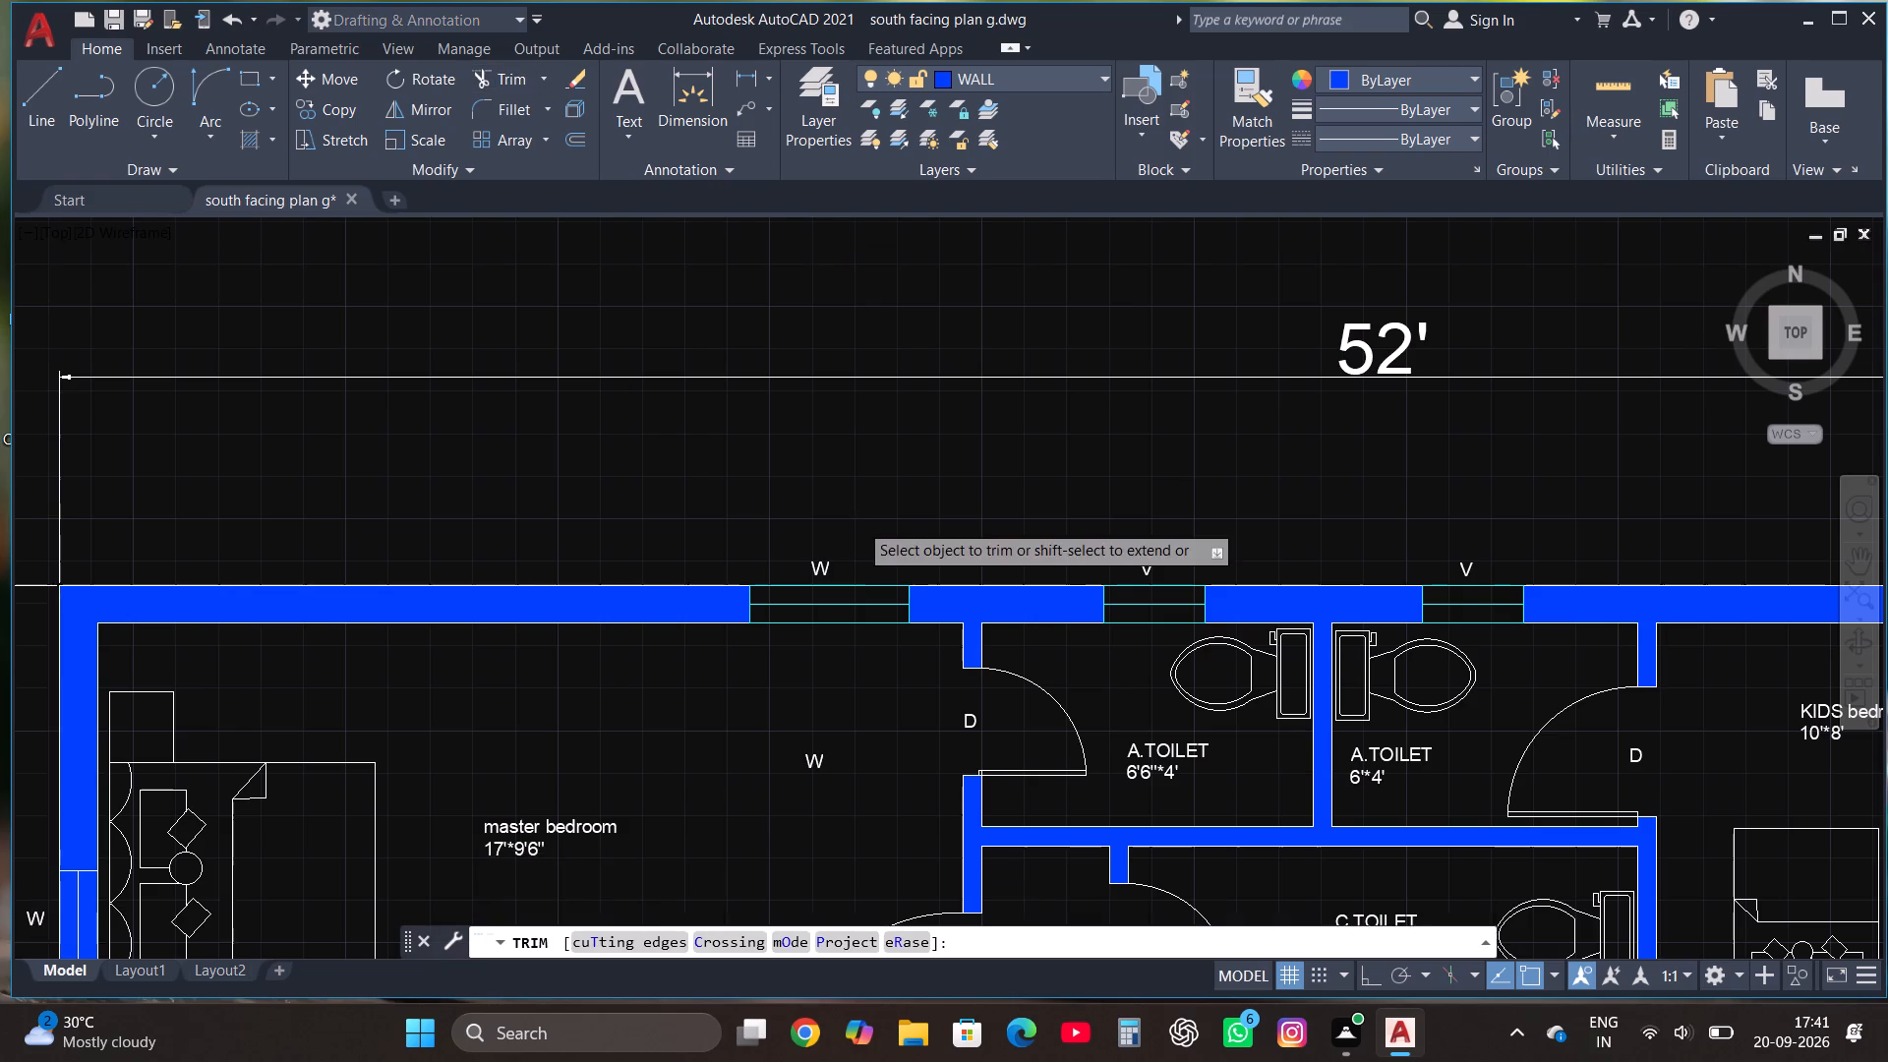
{"action": "scroll", "coordinate": [858, 522], "scroll_direction": "down", "scroll_amount": 1}
{"action": "scroll", "coordinate": [559, 697], "scroll_direction": "up", "scroll_amount": 3}
{"action": "left_click", "coordinate": [553, 671]}
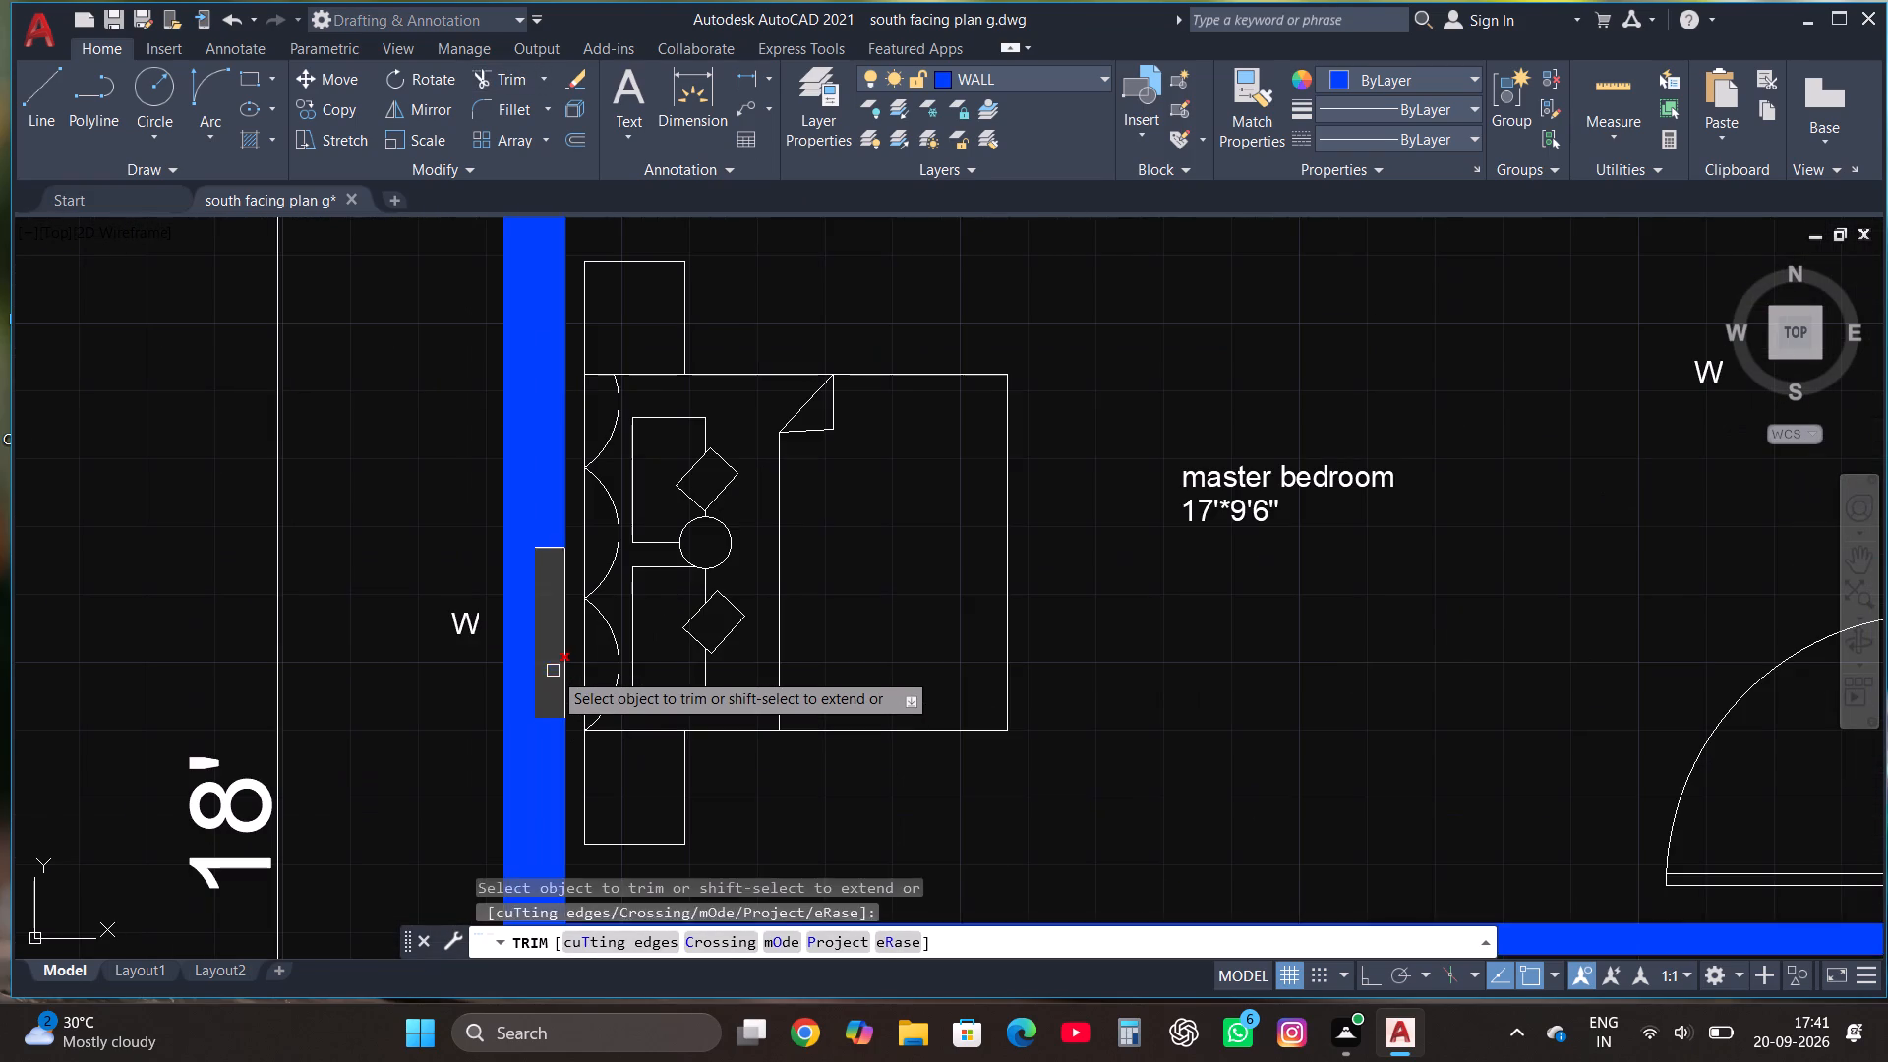
{"action": "left_click", "coordinate": [524, 642]}
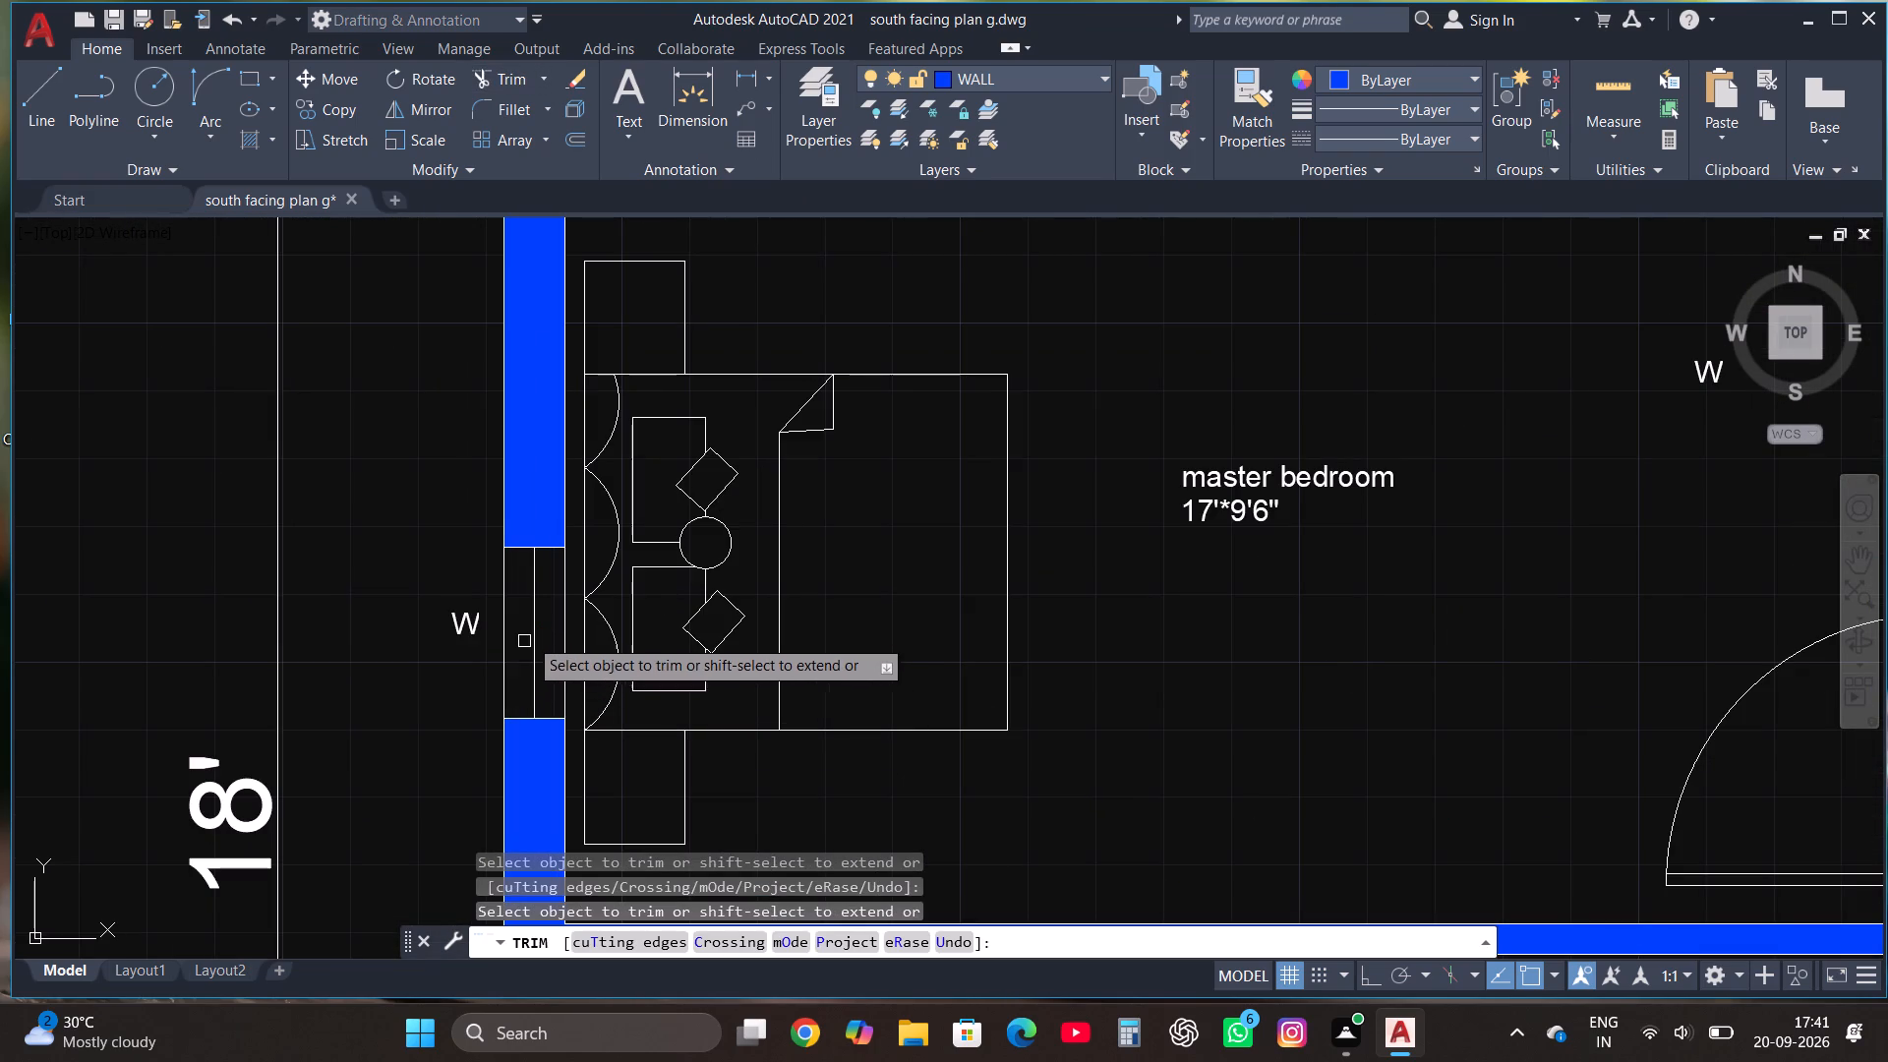
{"action": "key", "text": "Escape"}
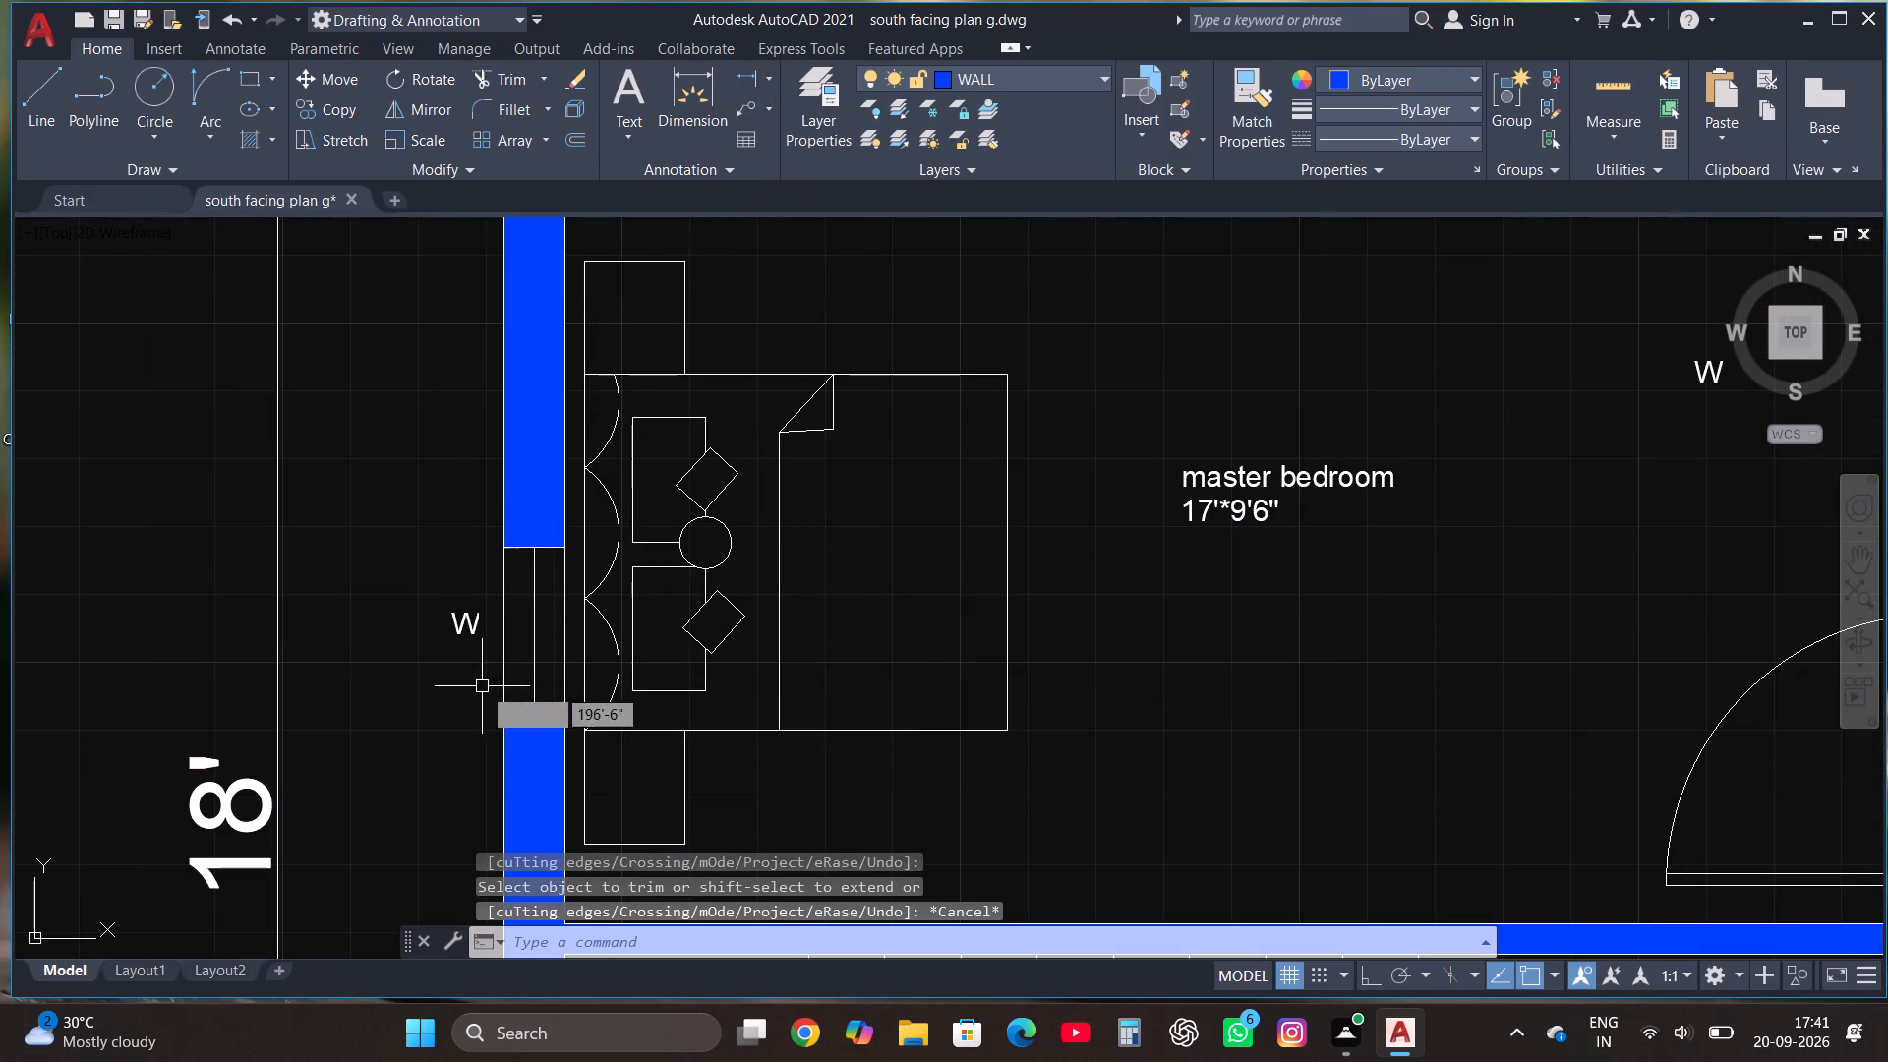
Move the master bedroom's west window to the WINDOW layer and clear the selection.
{"action": "left_click_drag", "start_coordinate": [467, 751], "coordinate": [470, 742]}
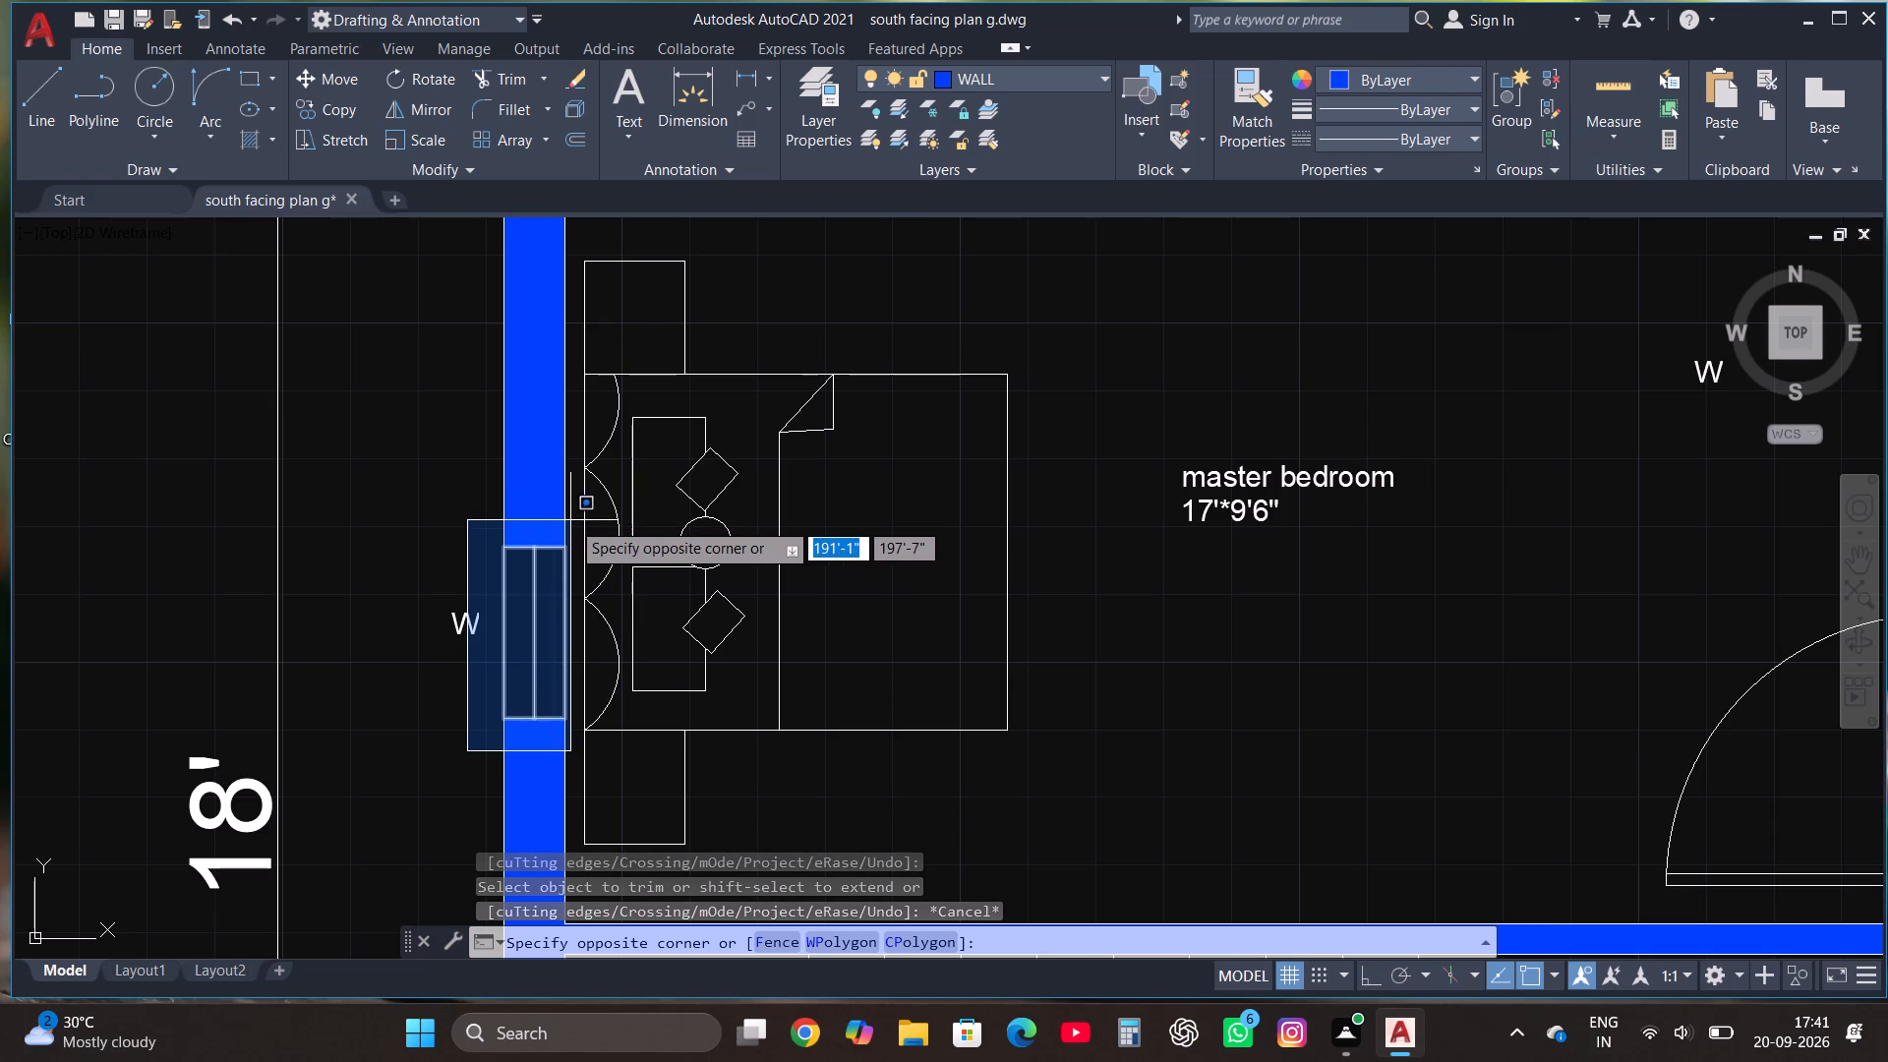
{"action": "left_click", "coordinate": [570, 520]}
{"action": "left_click", "coordinate": [1023, 69]}
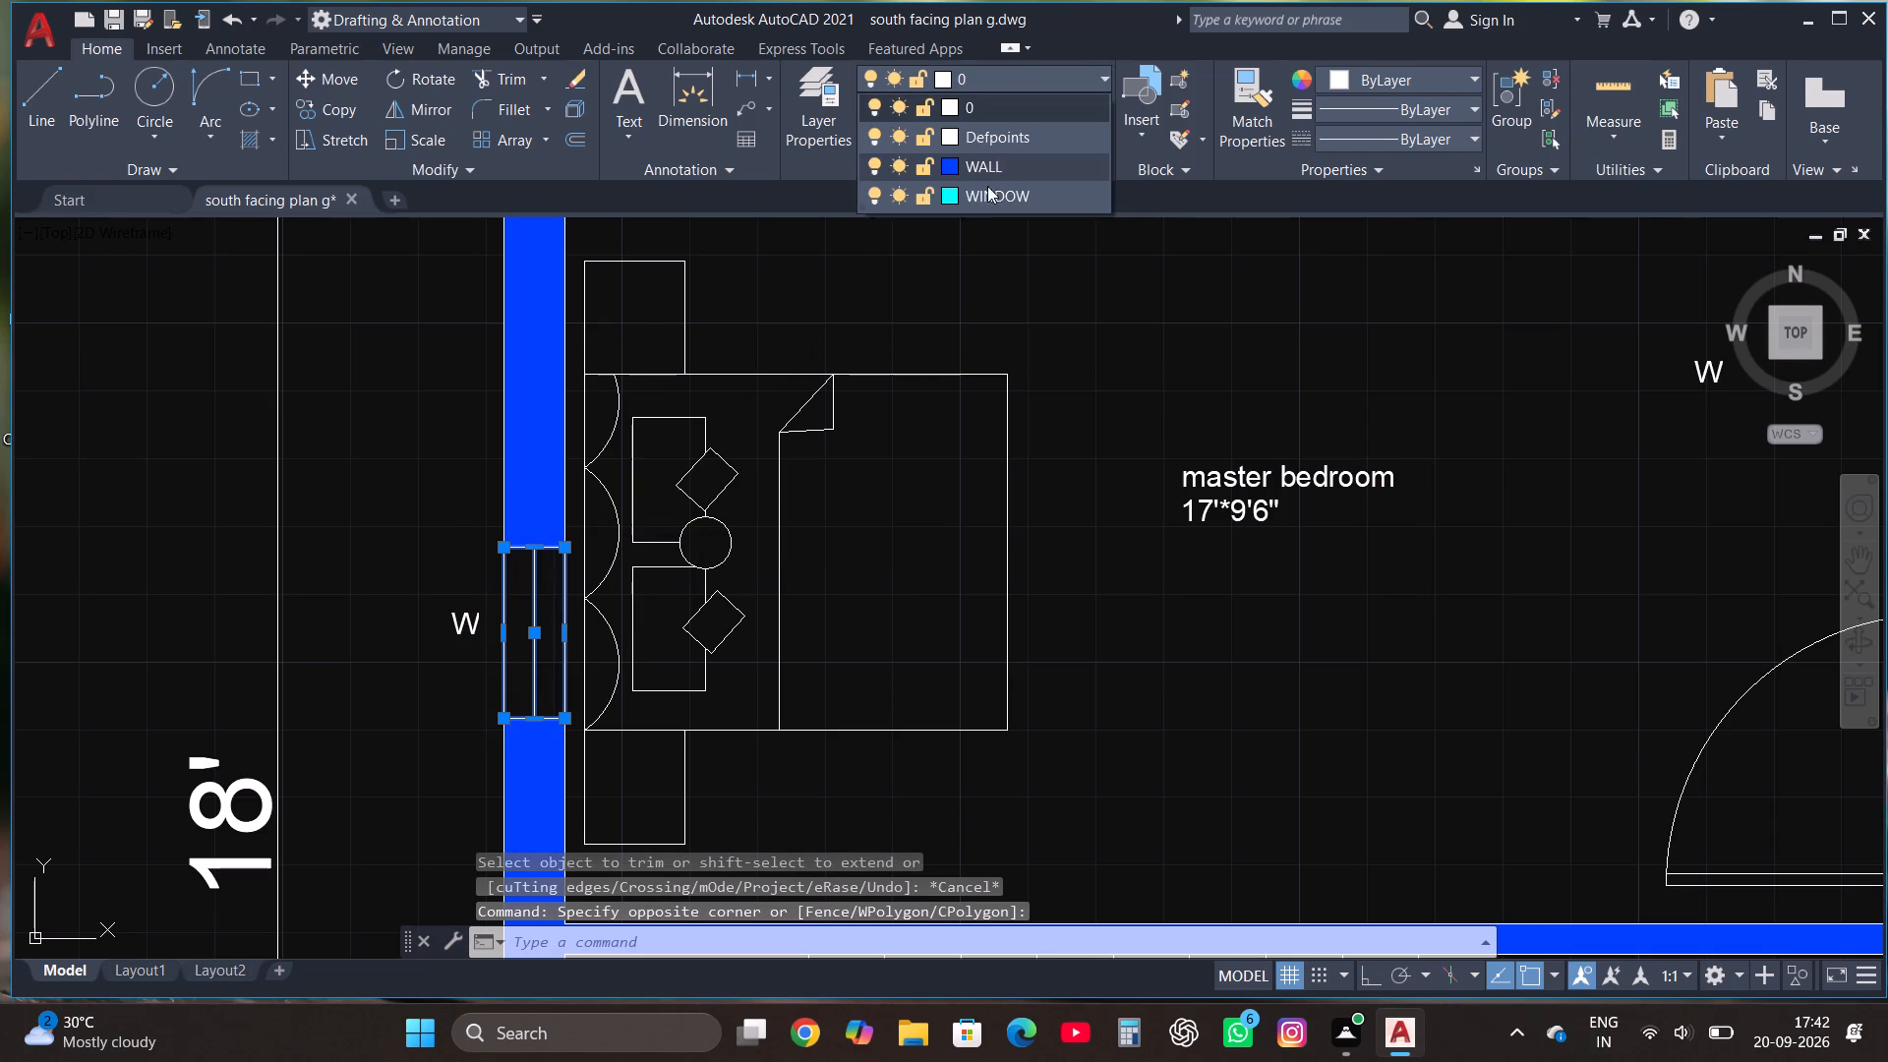
{"action": "left_click", "coordinate": [981, 191]}
{"action": "scroll", "coordinate": [713, 500], "scroll_direction": "down", "scroll_amount": 4}
{"action": "key", "text": "Escape"}
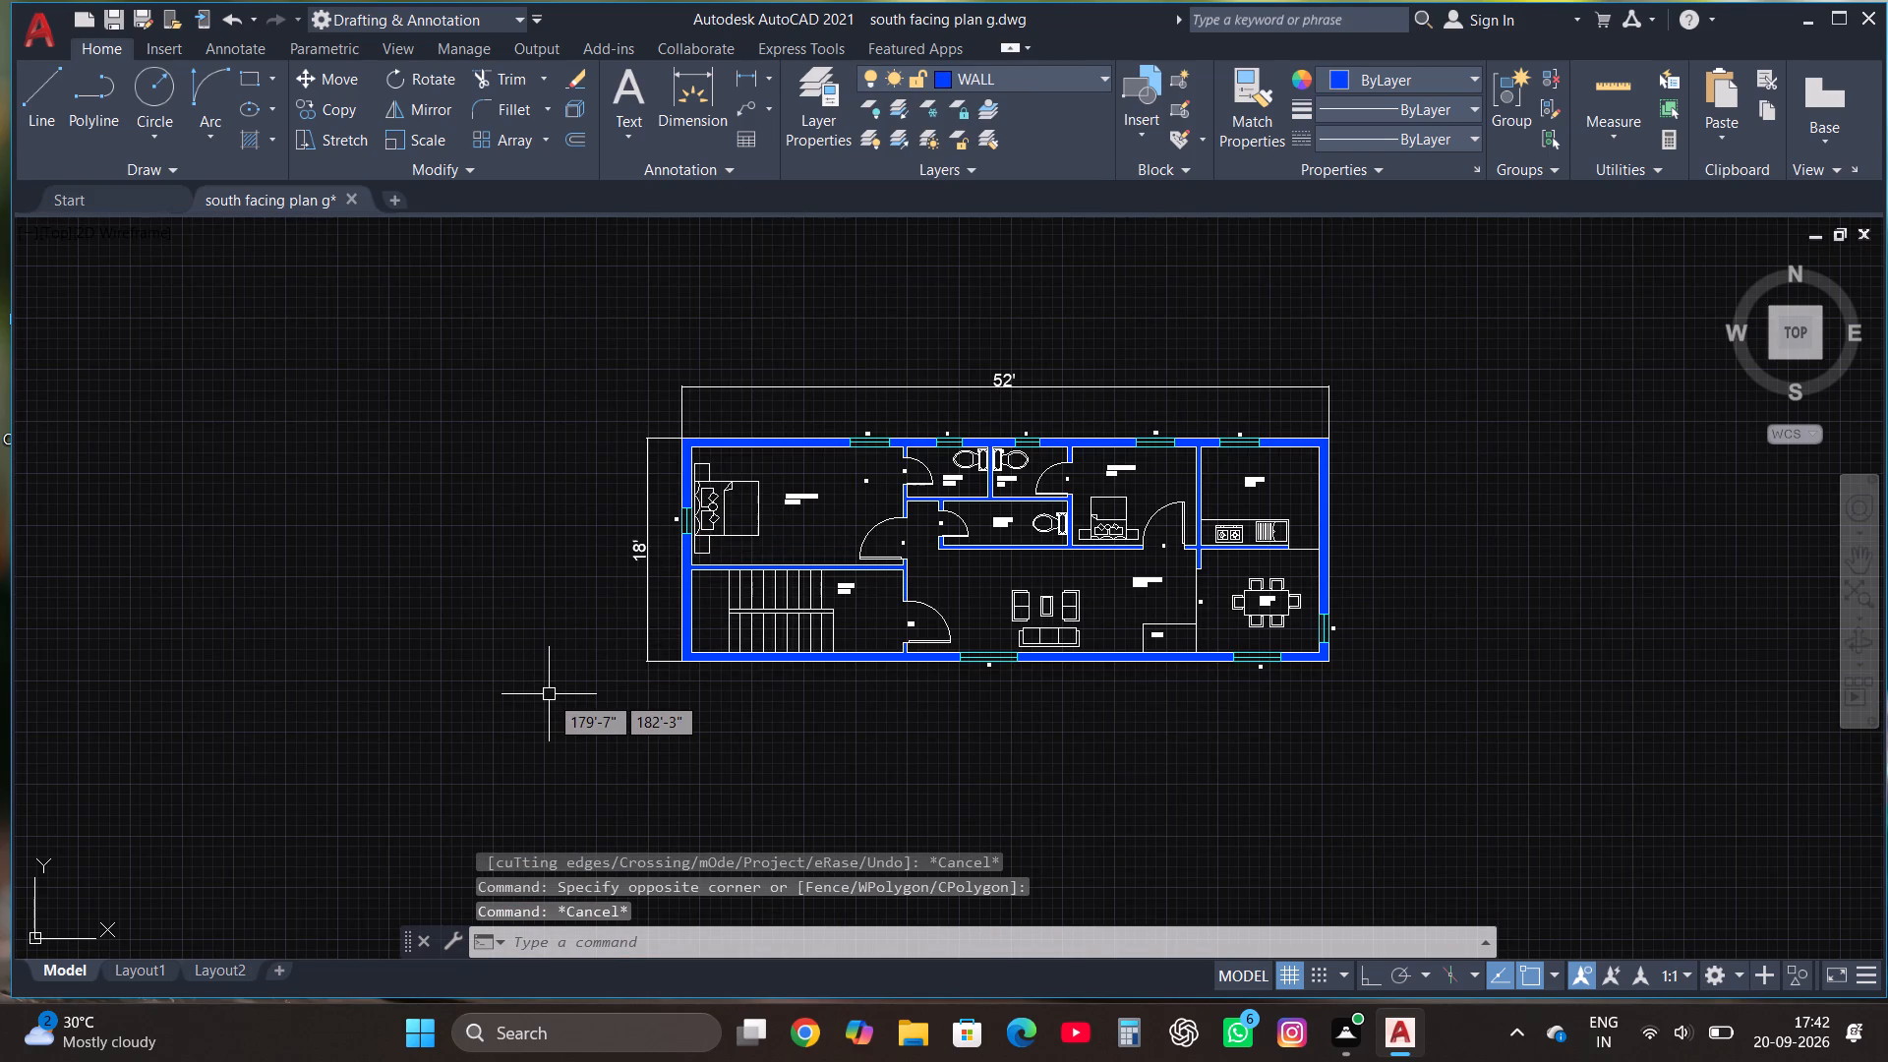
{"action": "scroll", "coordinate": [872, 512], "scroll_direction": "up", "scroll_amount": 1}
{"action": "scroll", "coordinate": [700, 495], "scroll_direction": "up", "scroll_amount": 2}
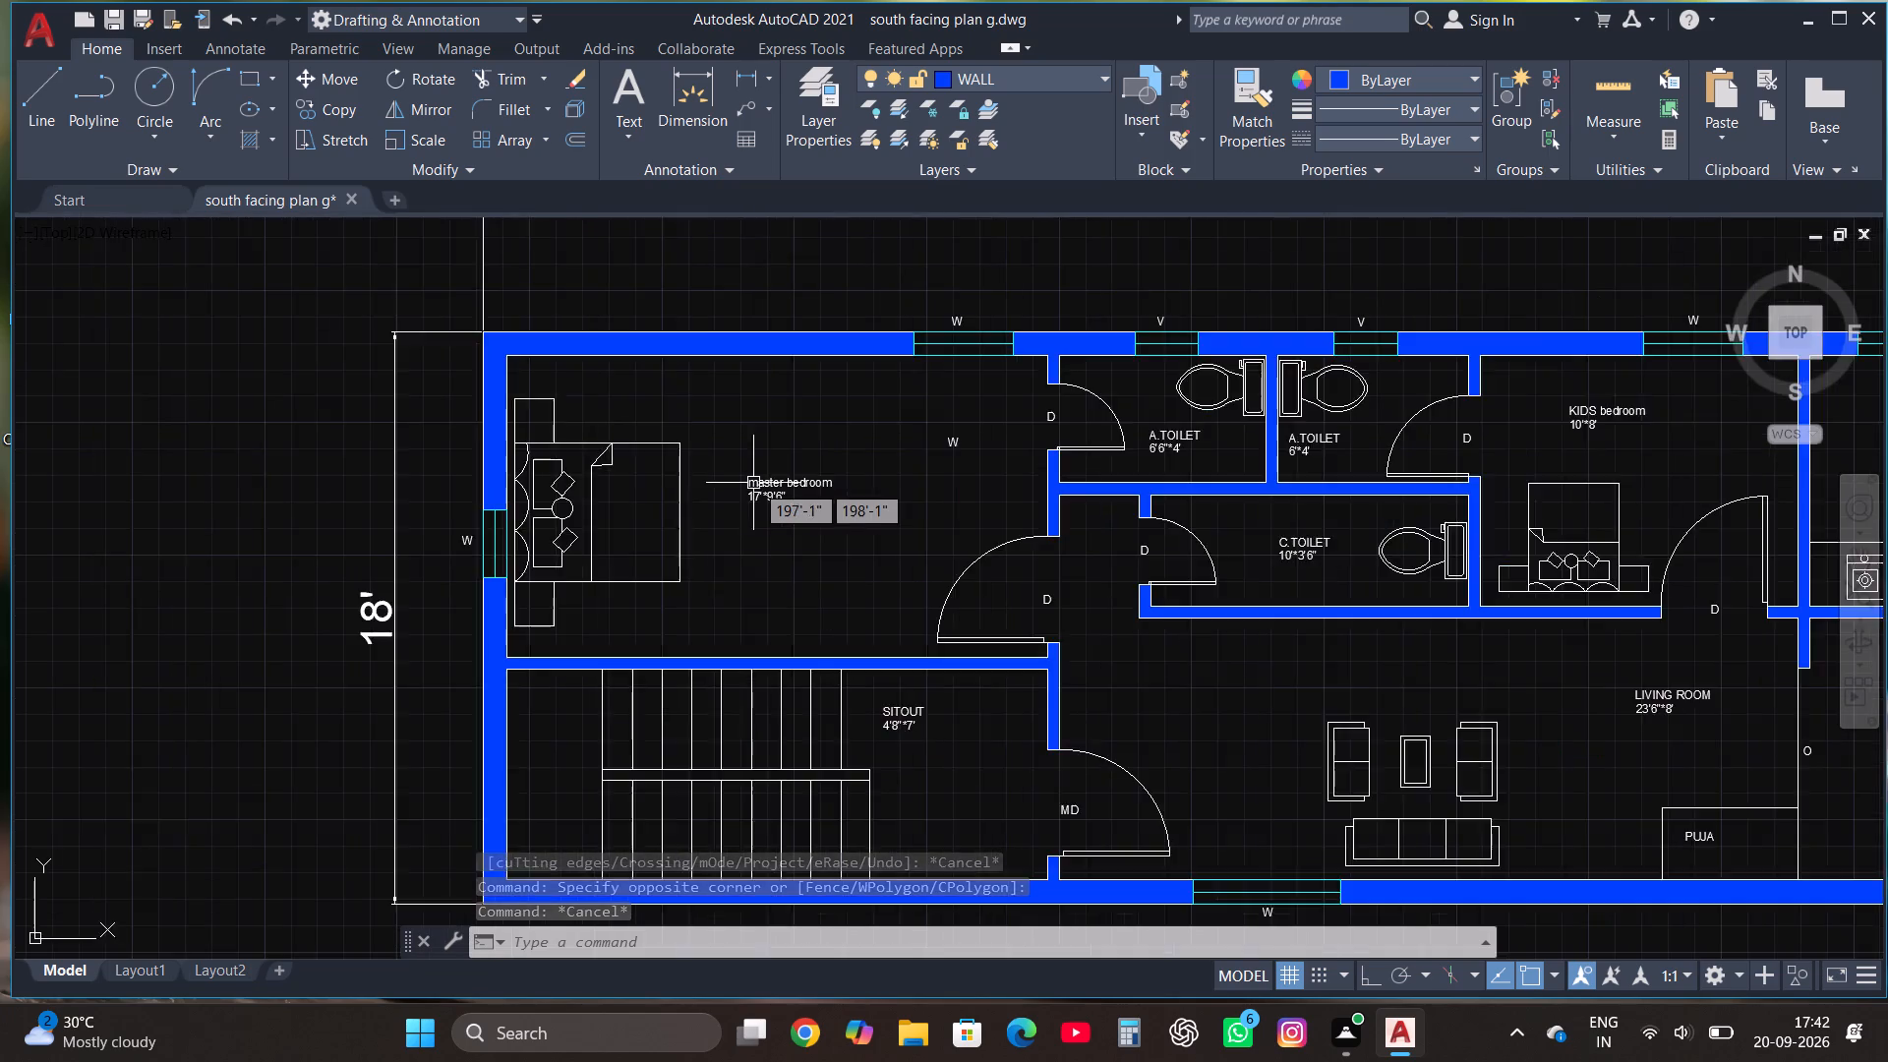
Scale the master bedroom label up to roughly two and a half times its size.
{"action": "scroll", "coordinate": [754, 483], "scroll_direction": "up", "scroll_amount": 1}
{"action": "left_click", "coordinate": [754, 483]}
{"action": "left_click", "coordinate": [418, 138]}
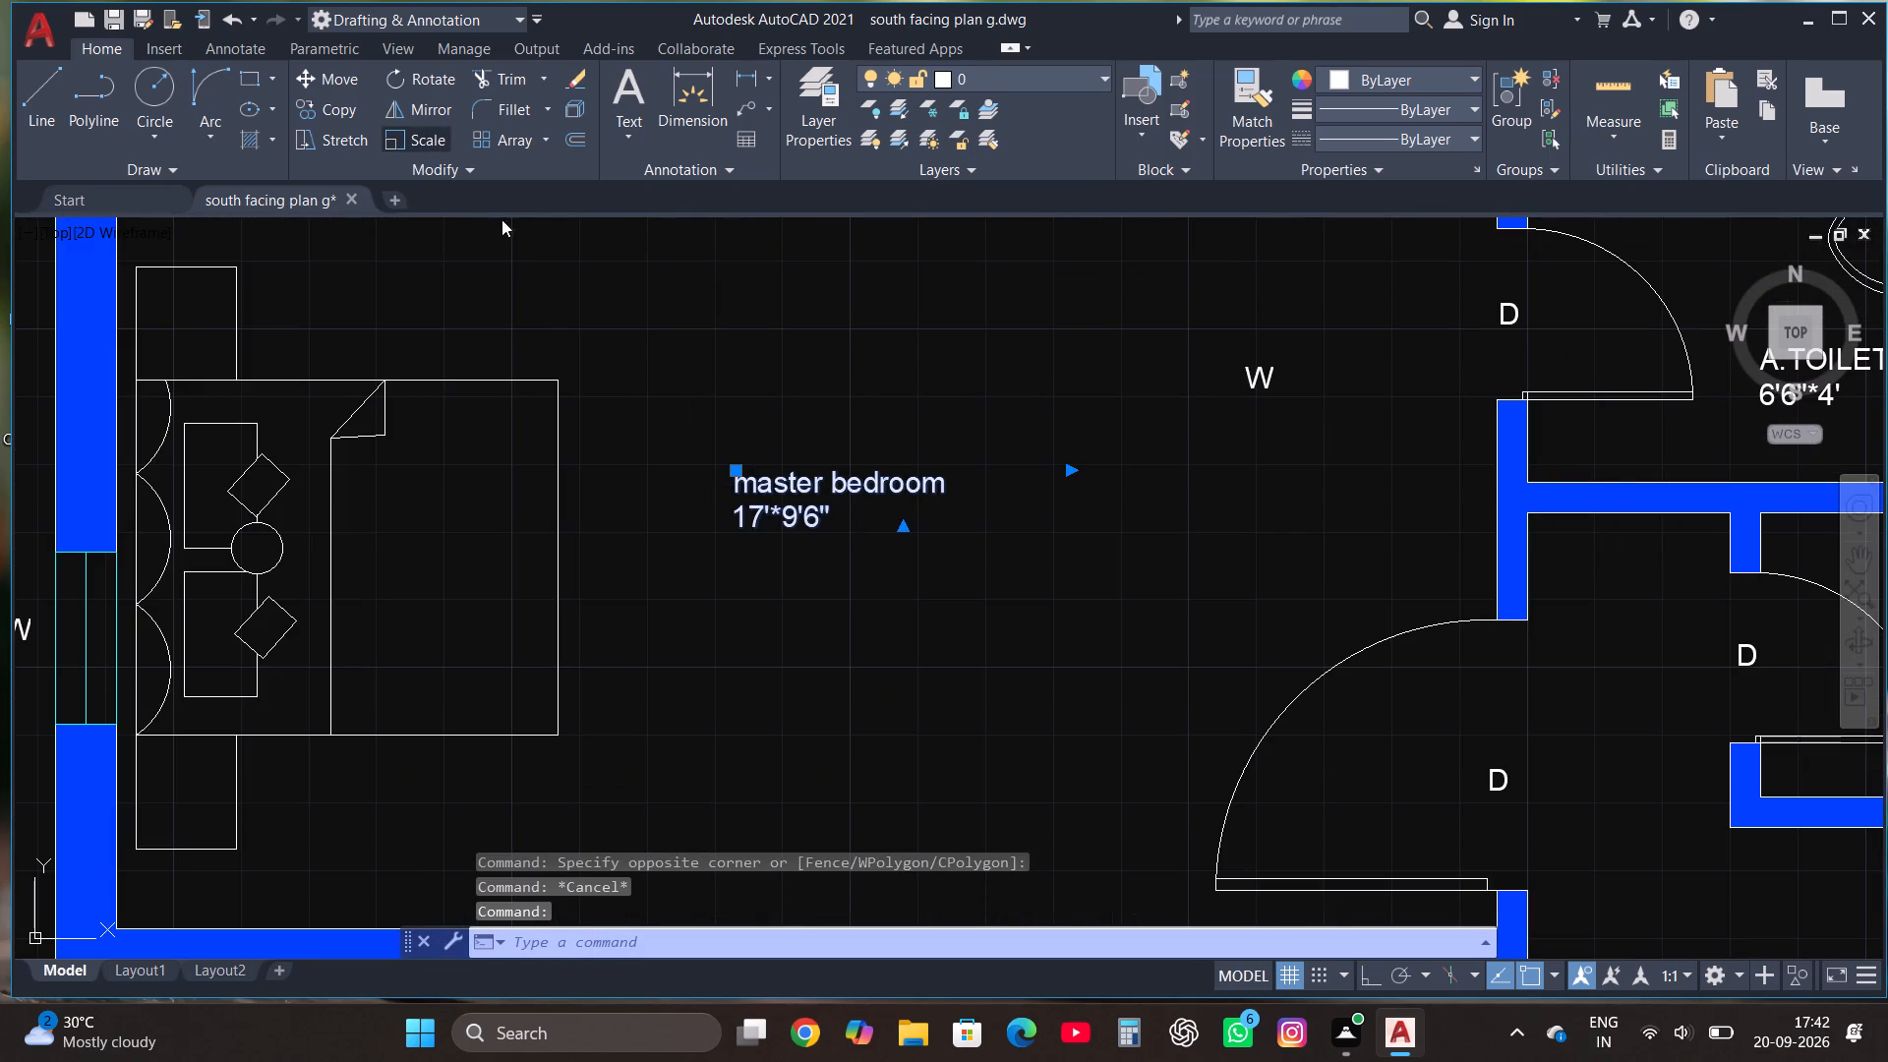
{"action": "left_click", "coordinate": [796, 509]}
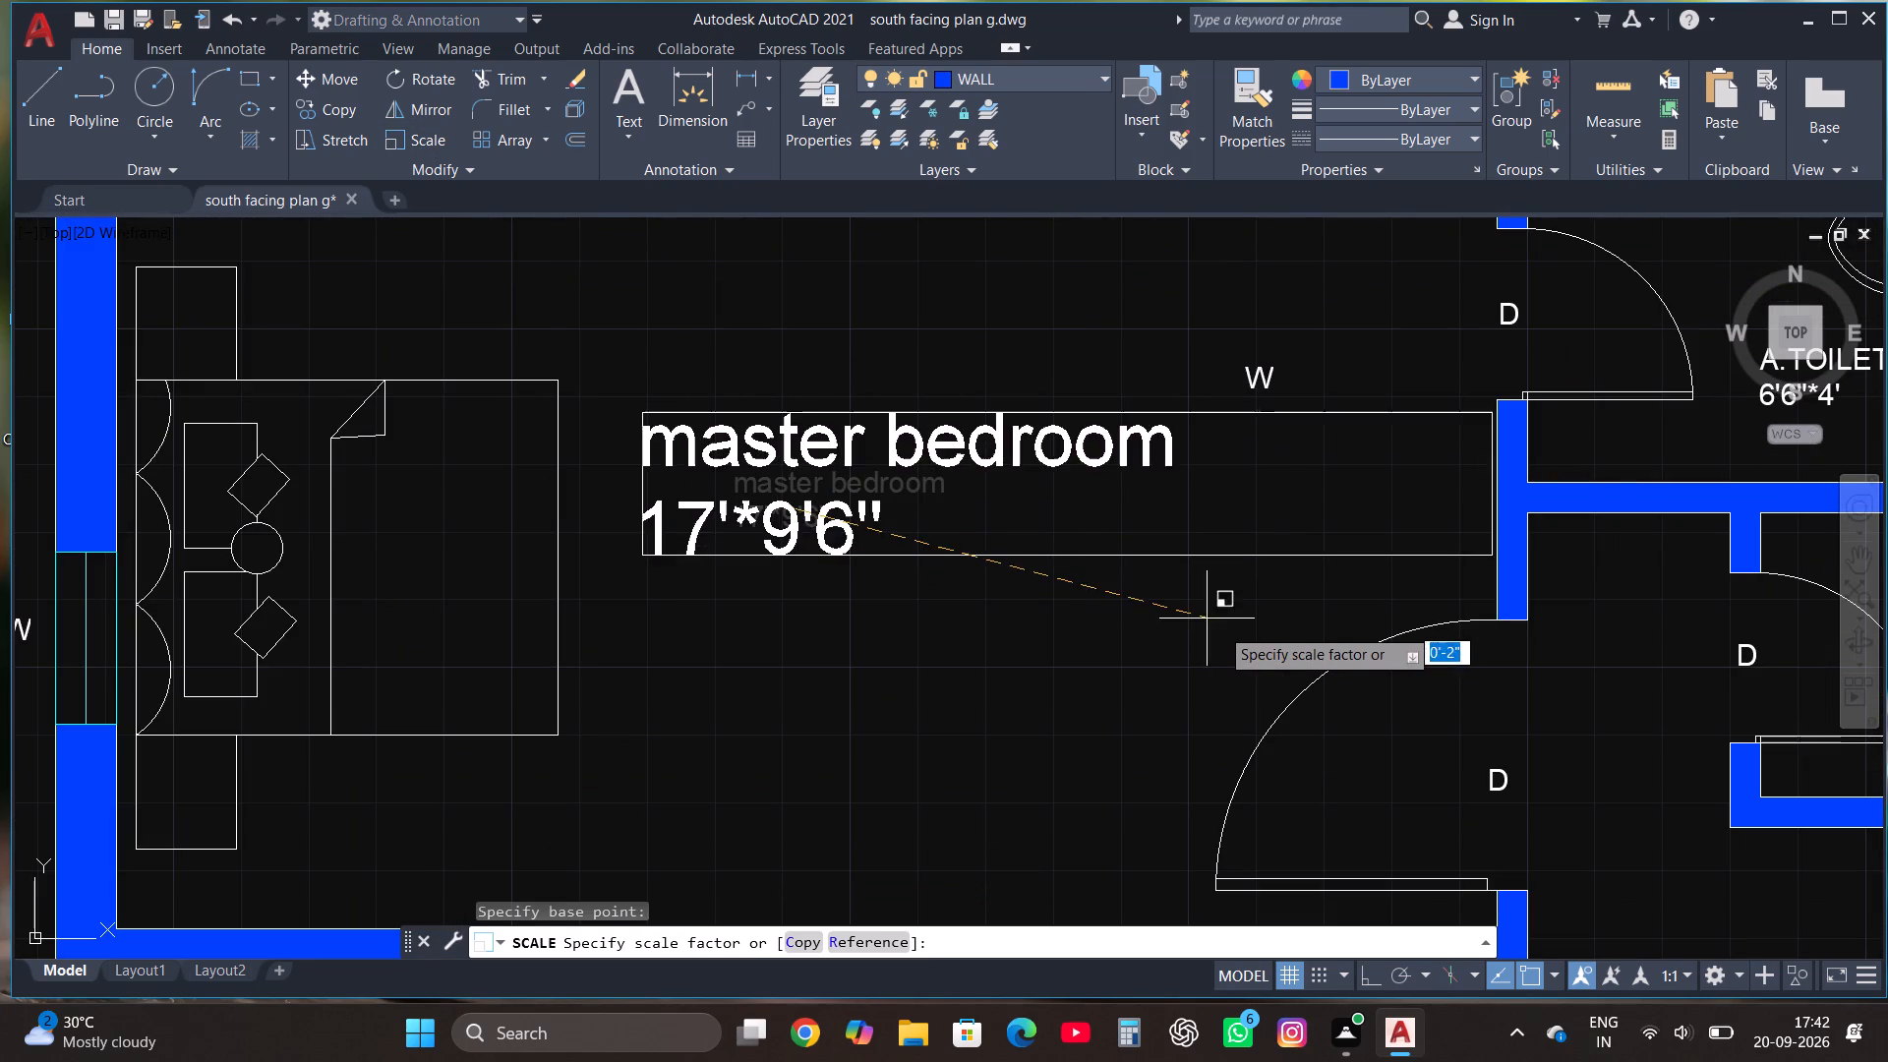
{"action": "left_click", "coordinate": [1236, 644]}
Scale up the label of the 6'6"*4' attached toilet so that it still fits inside the room.
{"action": "scroll", "coordinate": [776, 547], "scroll_direction": "down", "scroll_amount": 3}
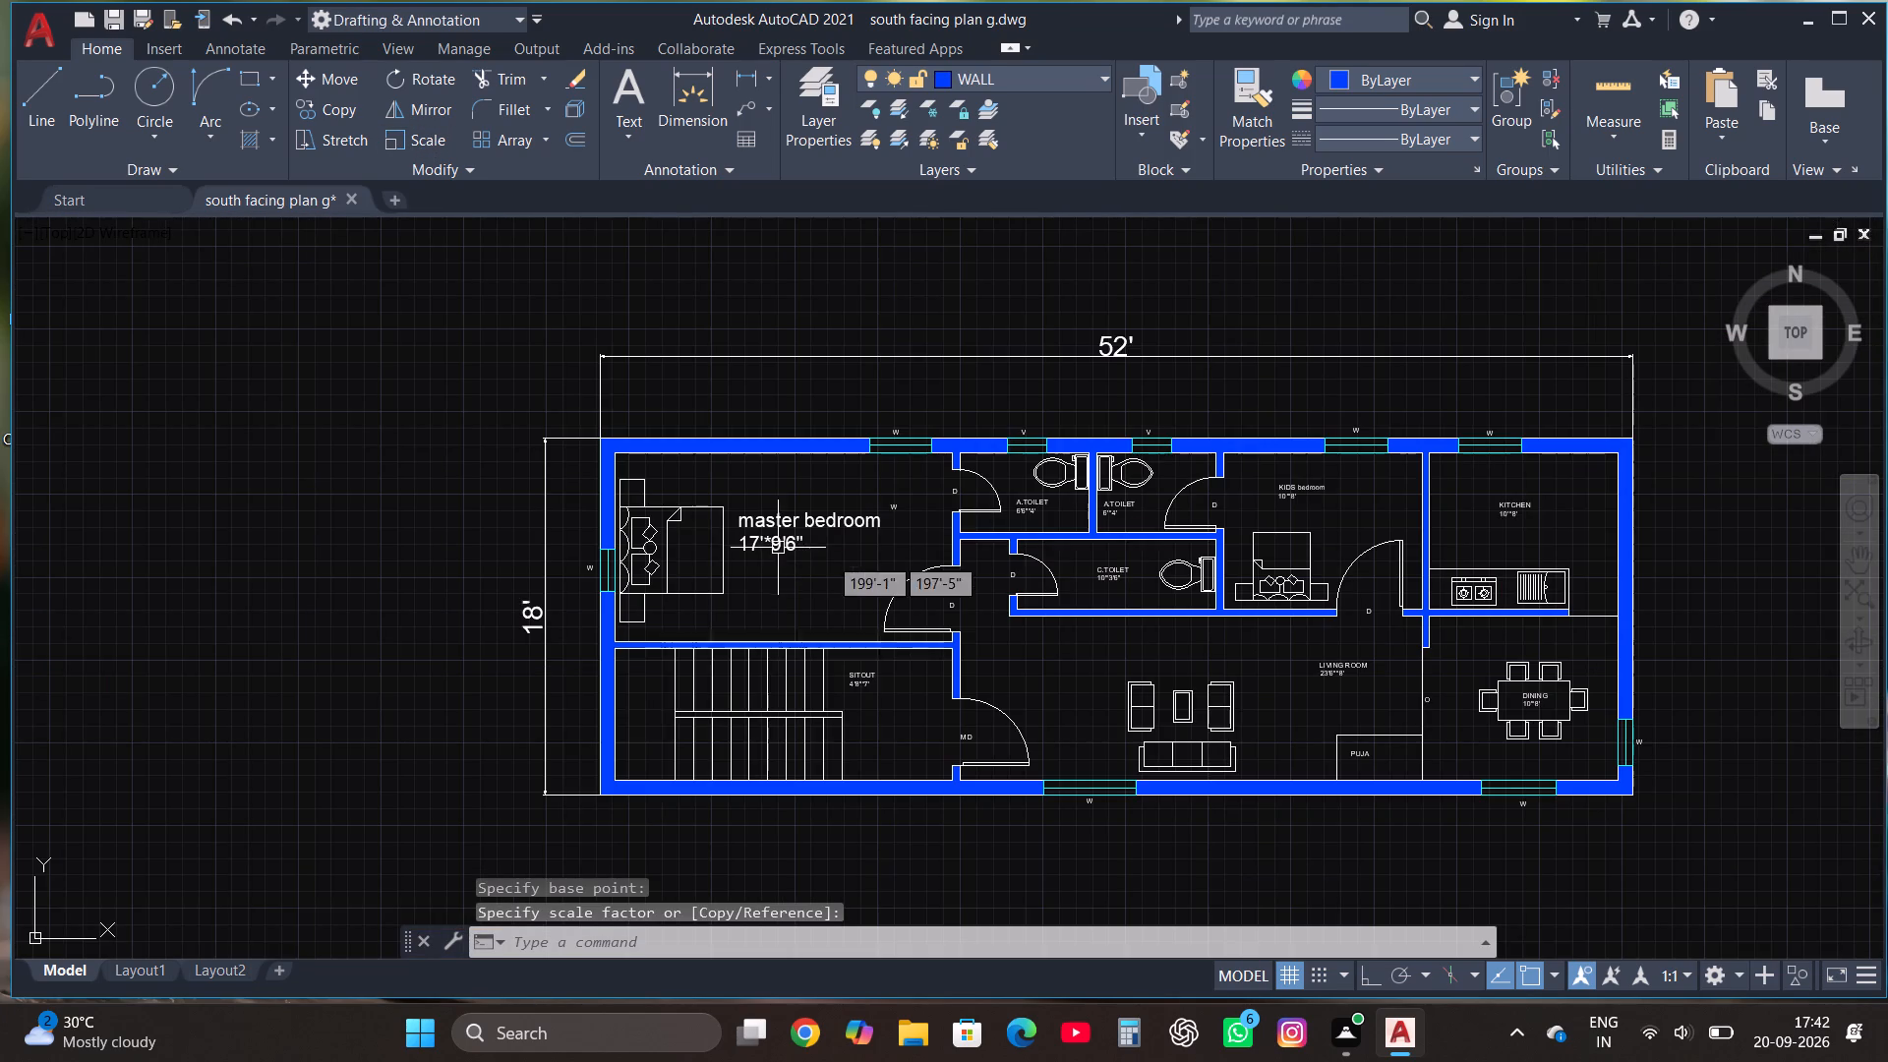
{"action": "scroll", "coordinate": [1085, 501], "scroll_direction": "up", "scroll_amount": 2}
{"action": "left_click", "coordinate": [918, 514]}
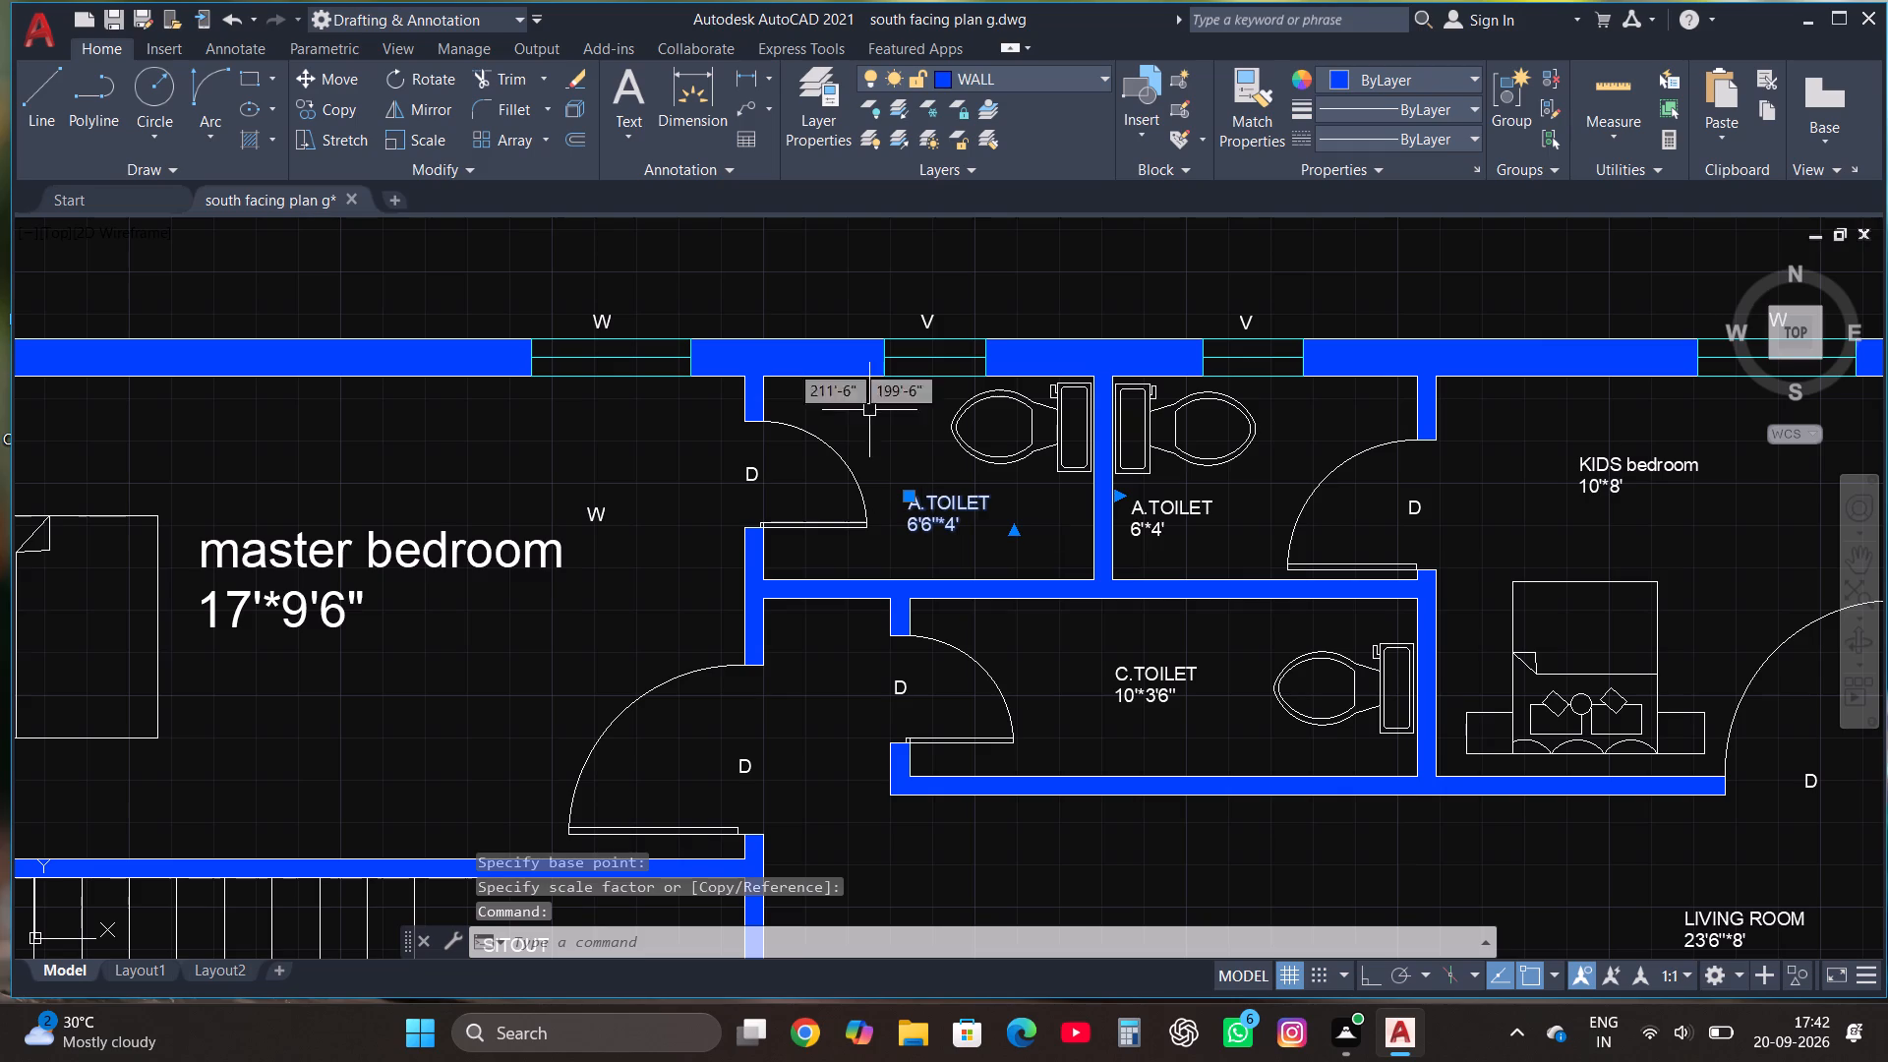
{"action": "left_click", "coordinate": [401, 134]}
{"action": "left_click", "coordinate": [922, 508]}
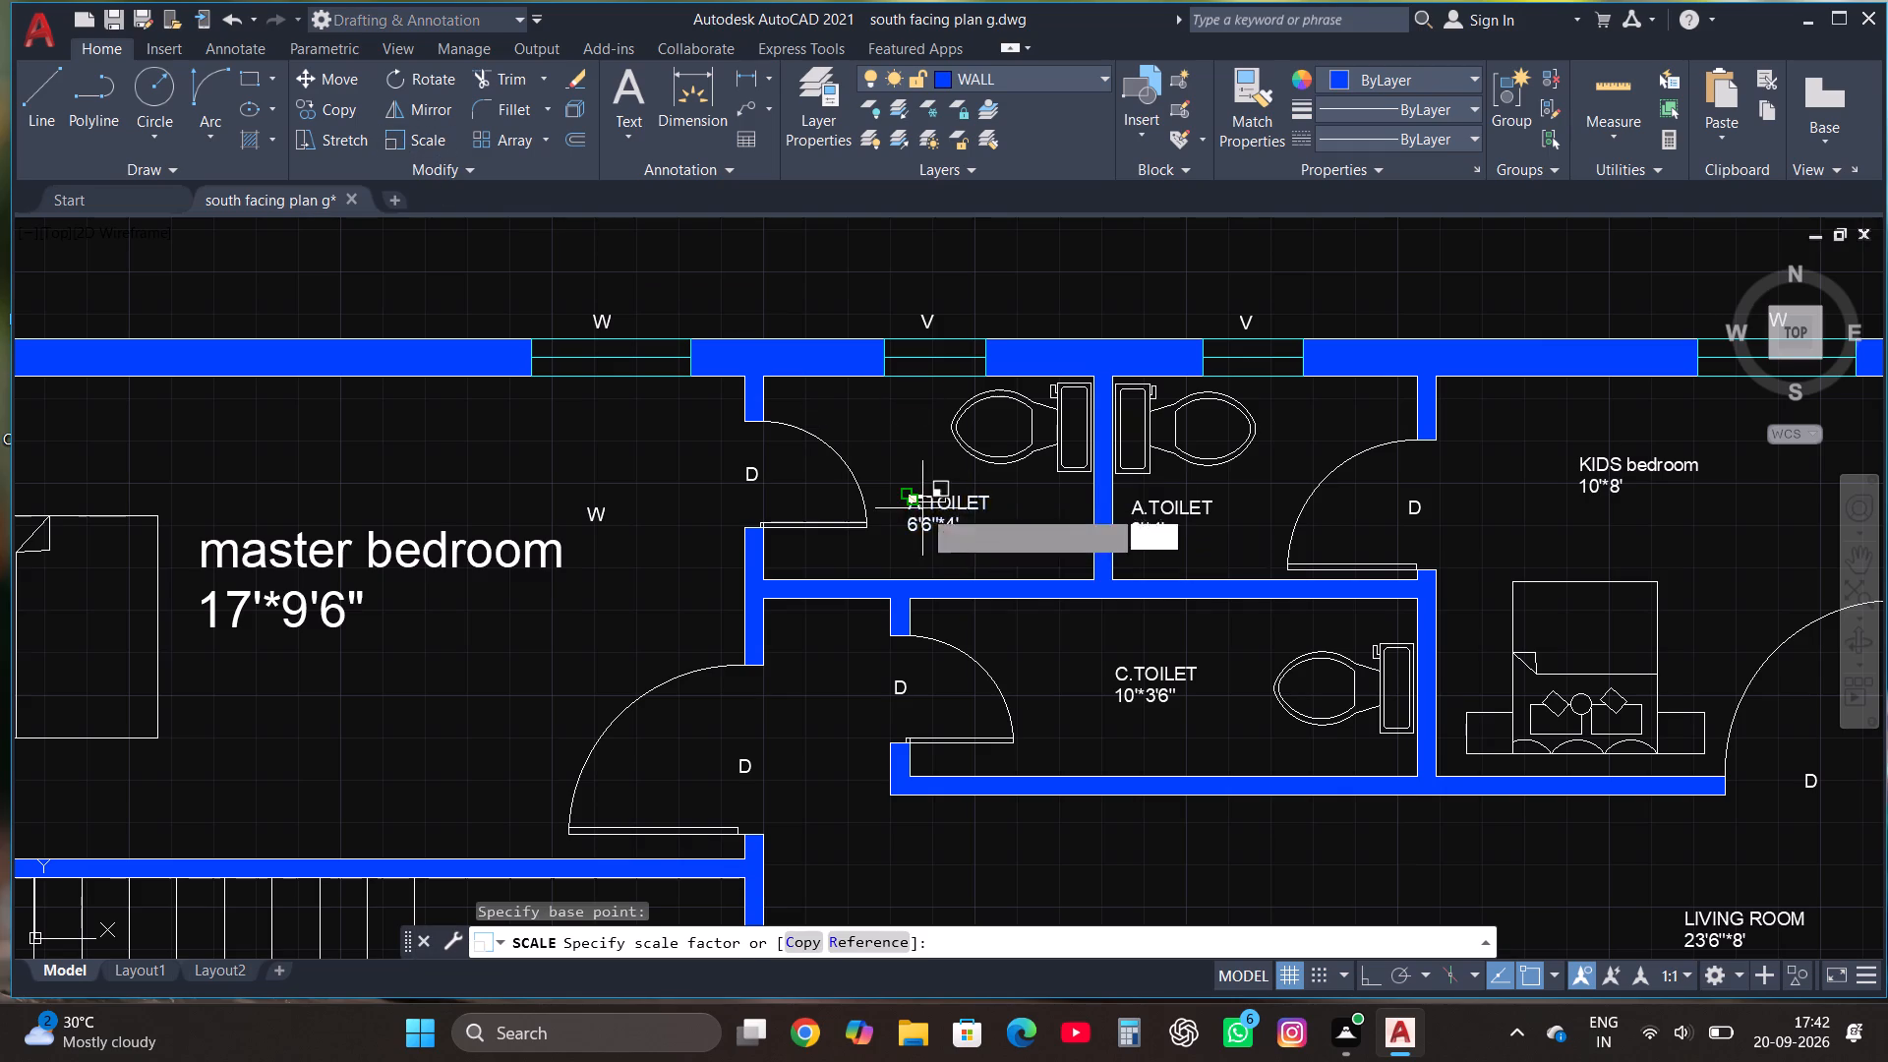
{"action": "left_click", "coordinate": [1068, 577]}
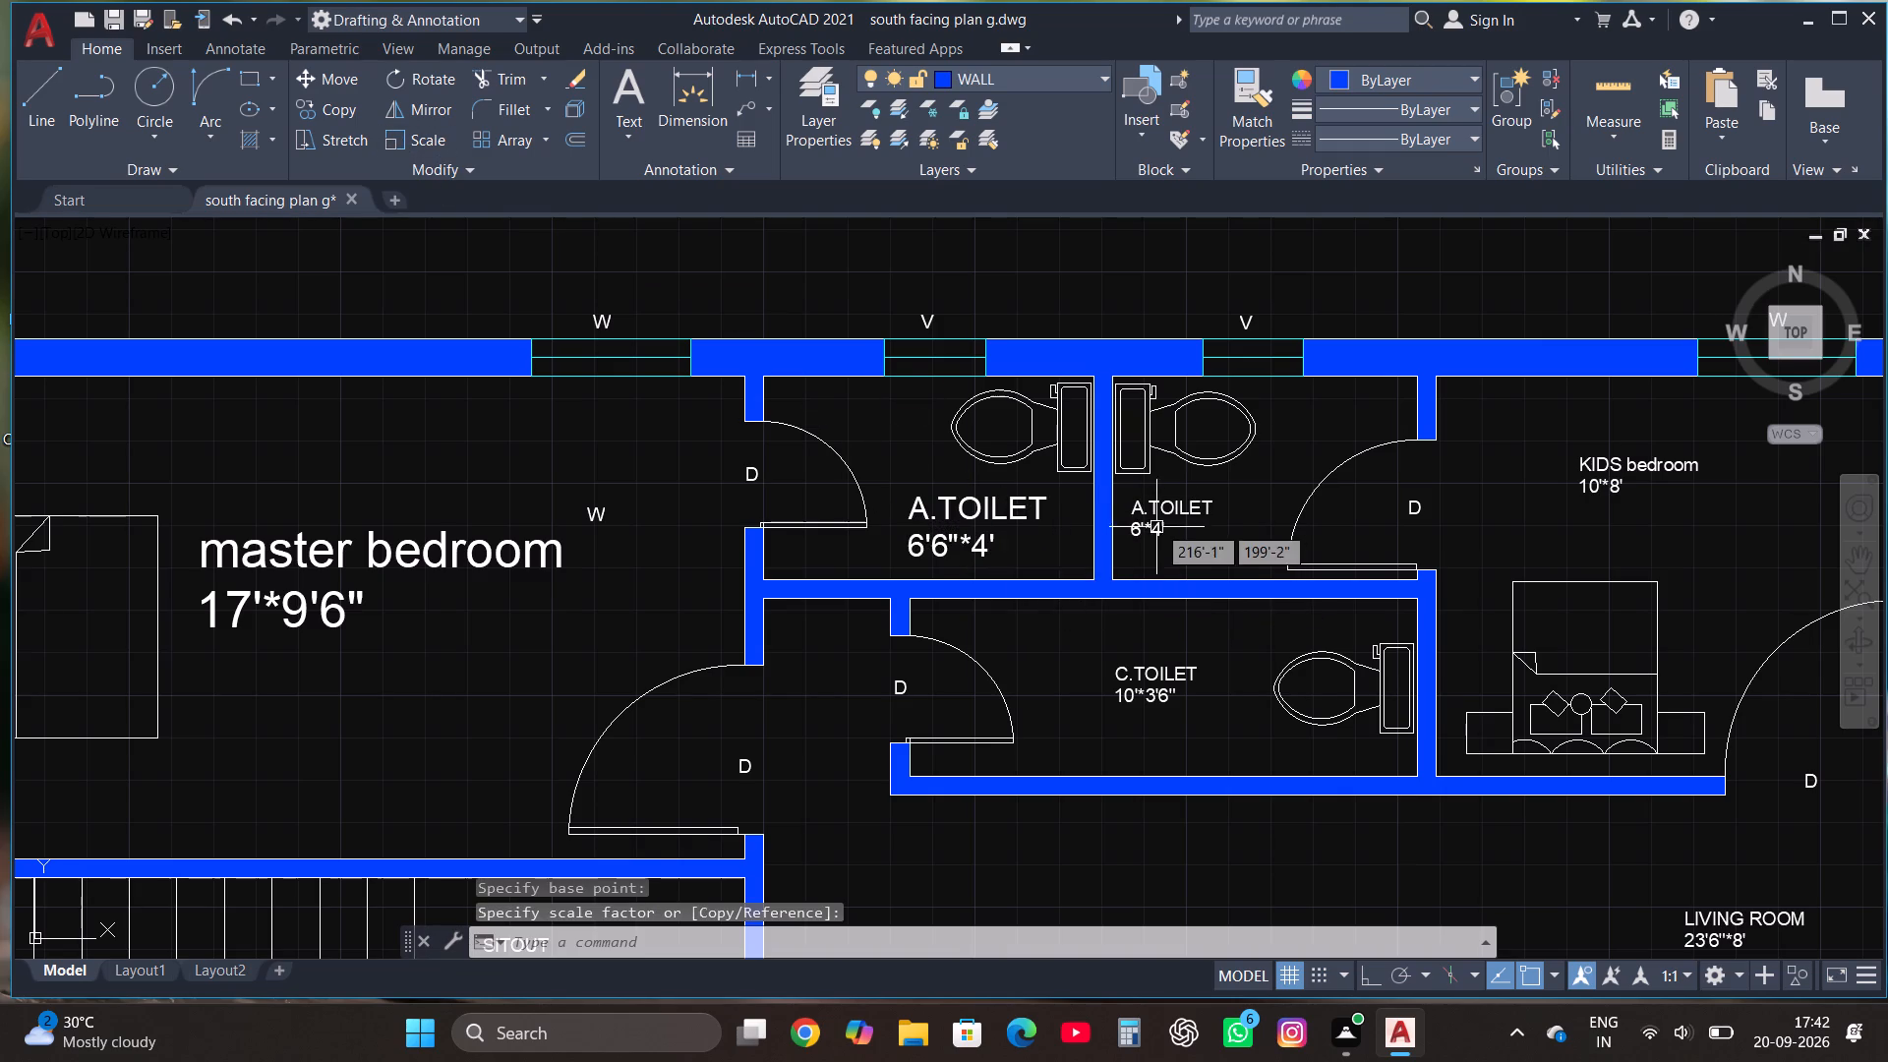
Scale up the label of the 6'*4' attached toilet slightly, keeping it inside the room.
{"action": "left_click", "coordinate": [1160, 515]}
{"action": "left_click", "coordinate": [437, 138]}
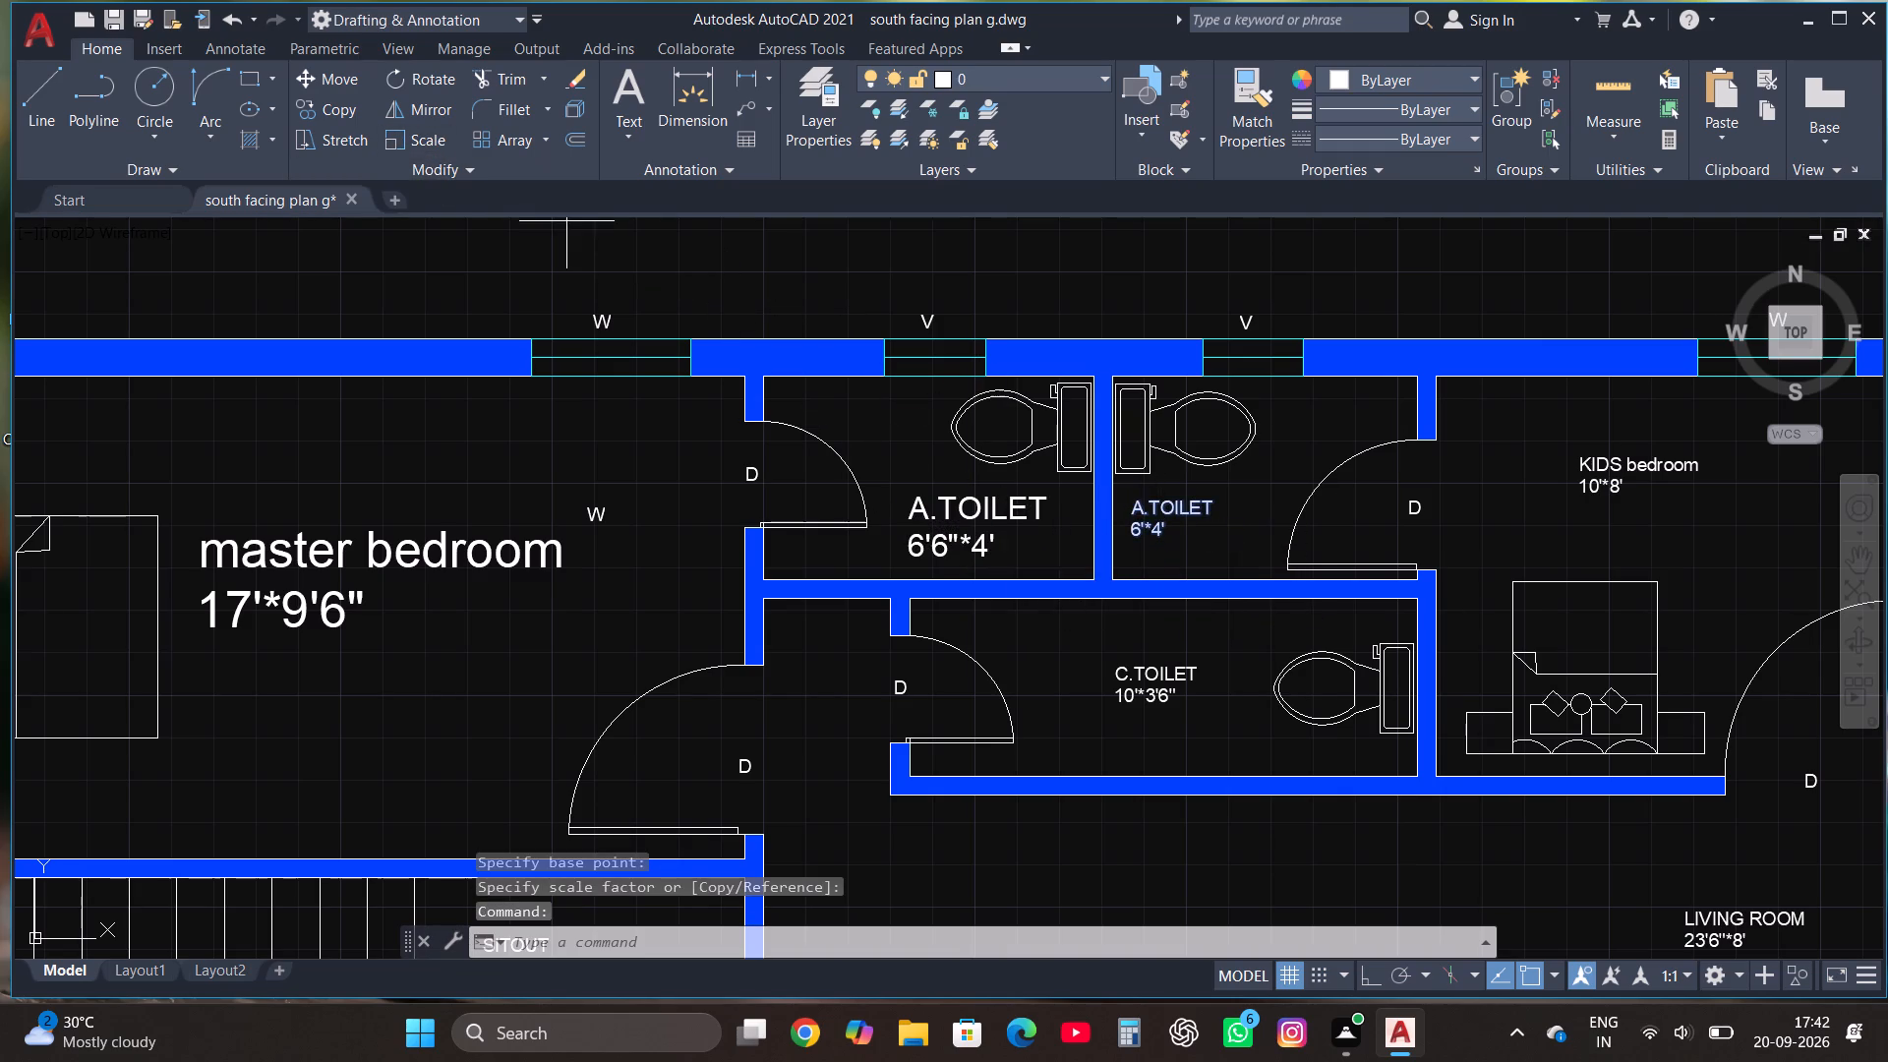
{"action": "left_click", "coordinate": [1161, 511]}
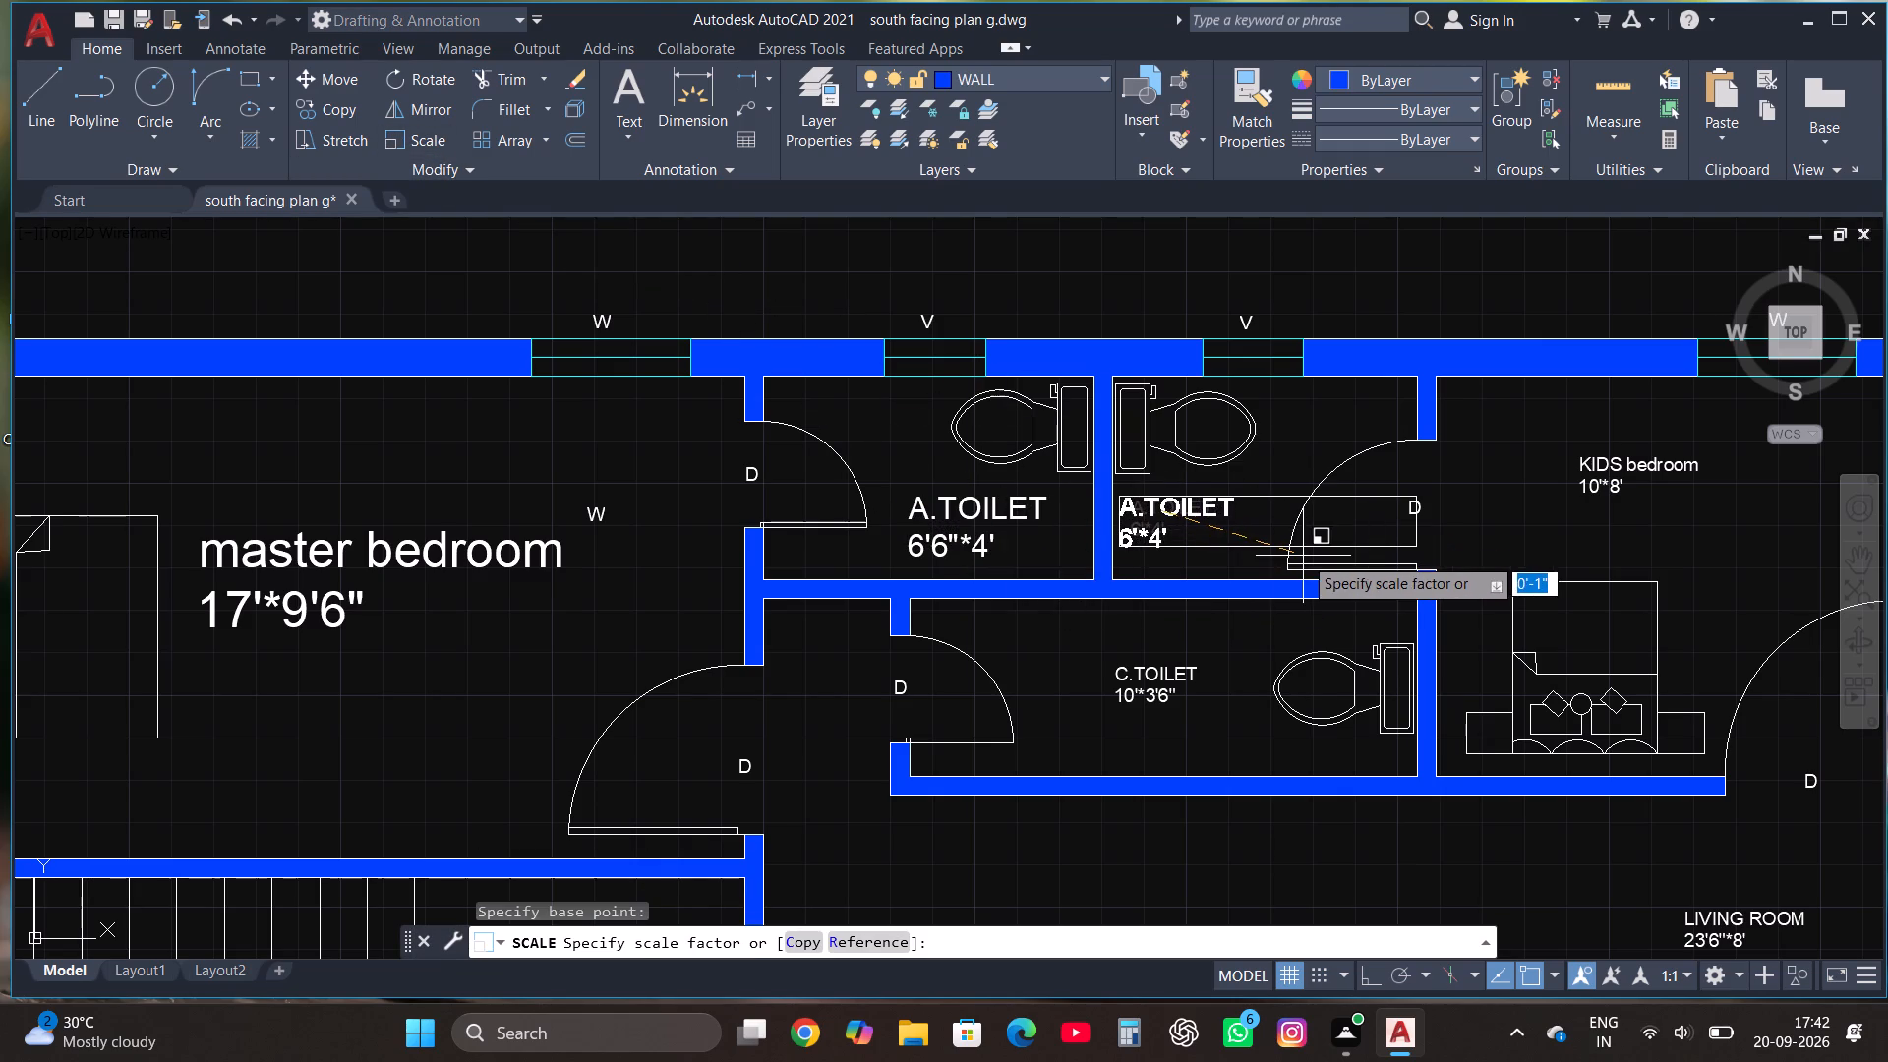
{"action": "left_click", "coordinate": [1303, 556]}
Scale the KIDS bedroom label up to roughly twice its size, within the room.
{"action": "scroll", "coordinate": [572, 497], "scroll_direction": "down", "scroll_amount": 1}
{"action": "scroll", "coordinate": [1169, 482], "scroll_direction": "up", "scroll_amount": 1}
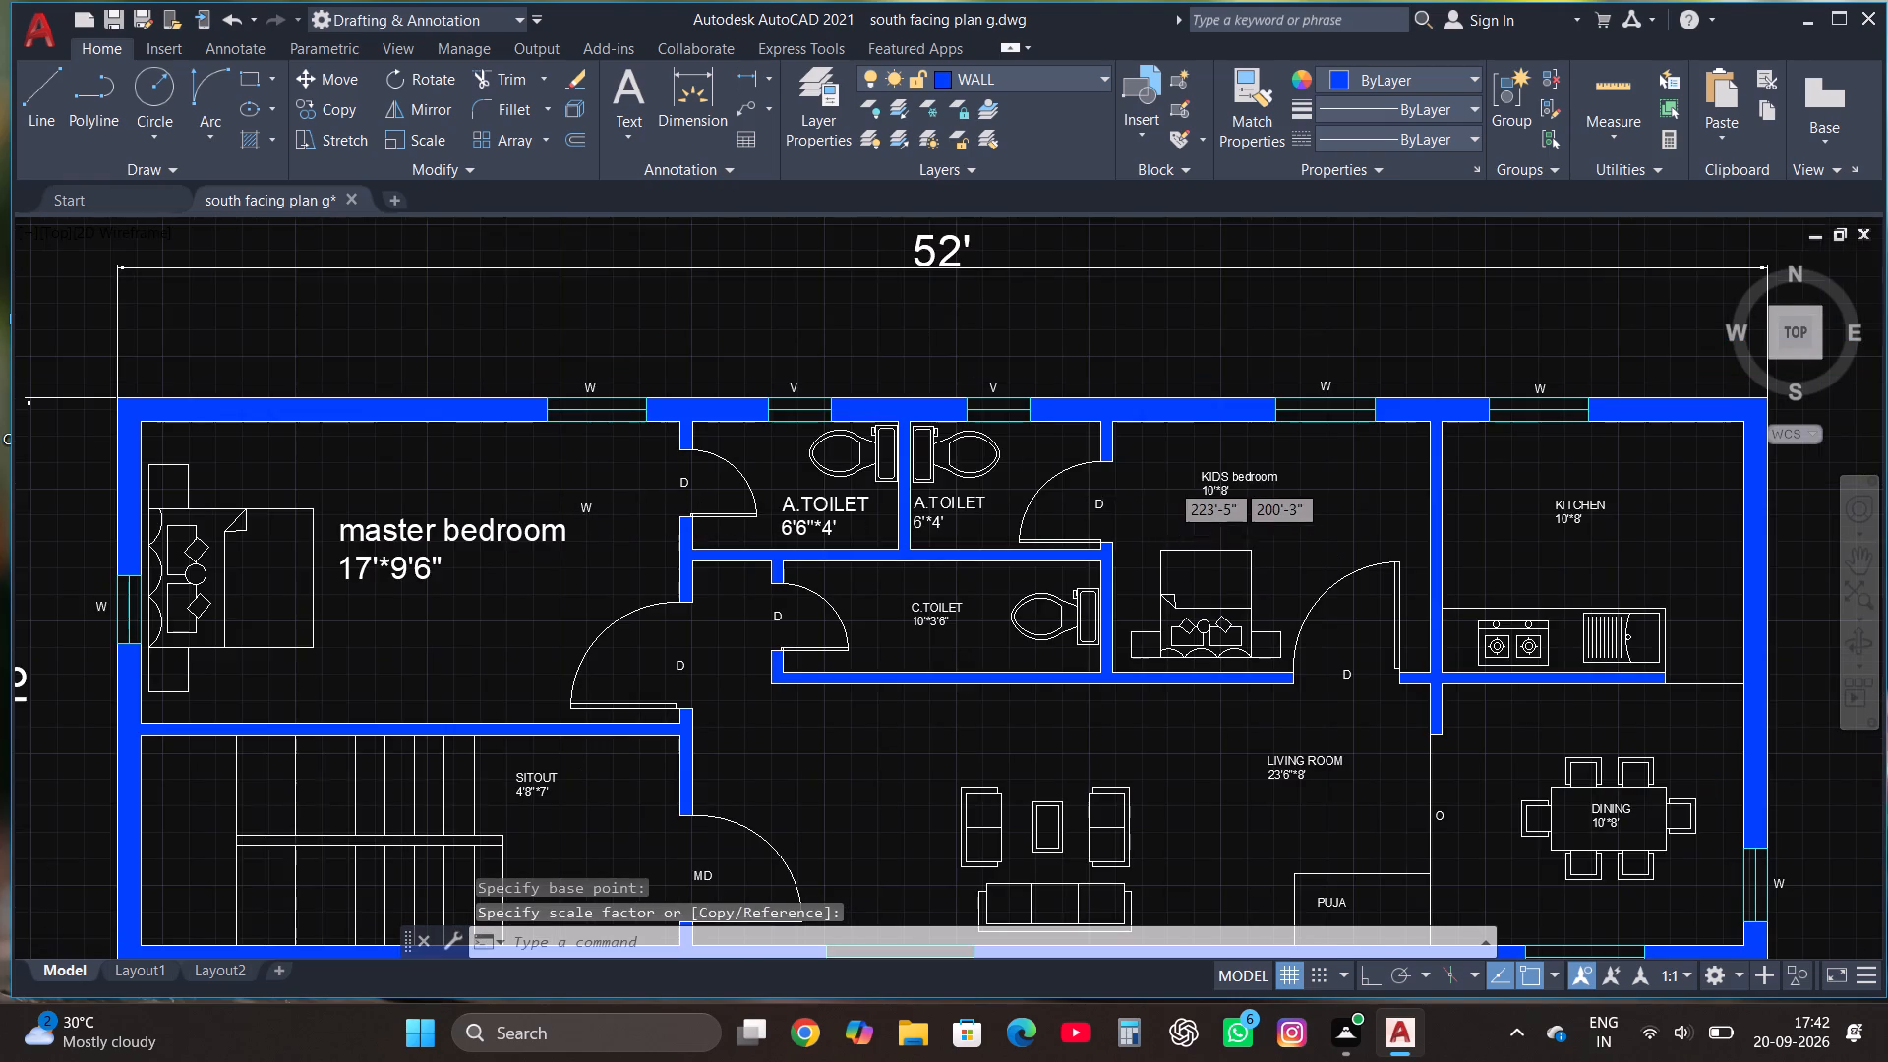
{"action": "left_click", "coordinate": [1231, 480]}
{"action": "left_click", "coordinate": [422, 138]}
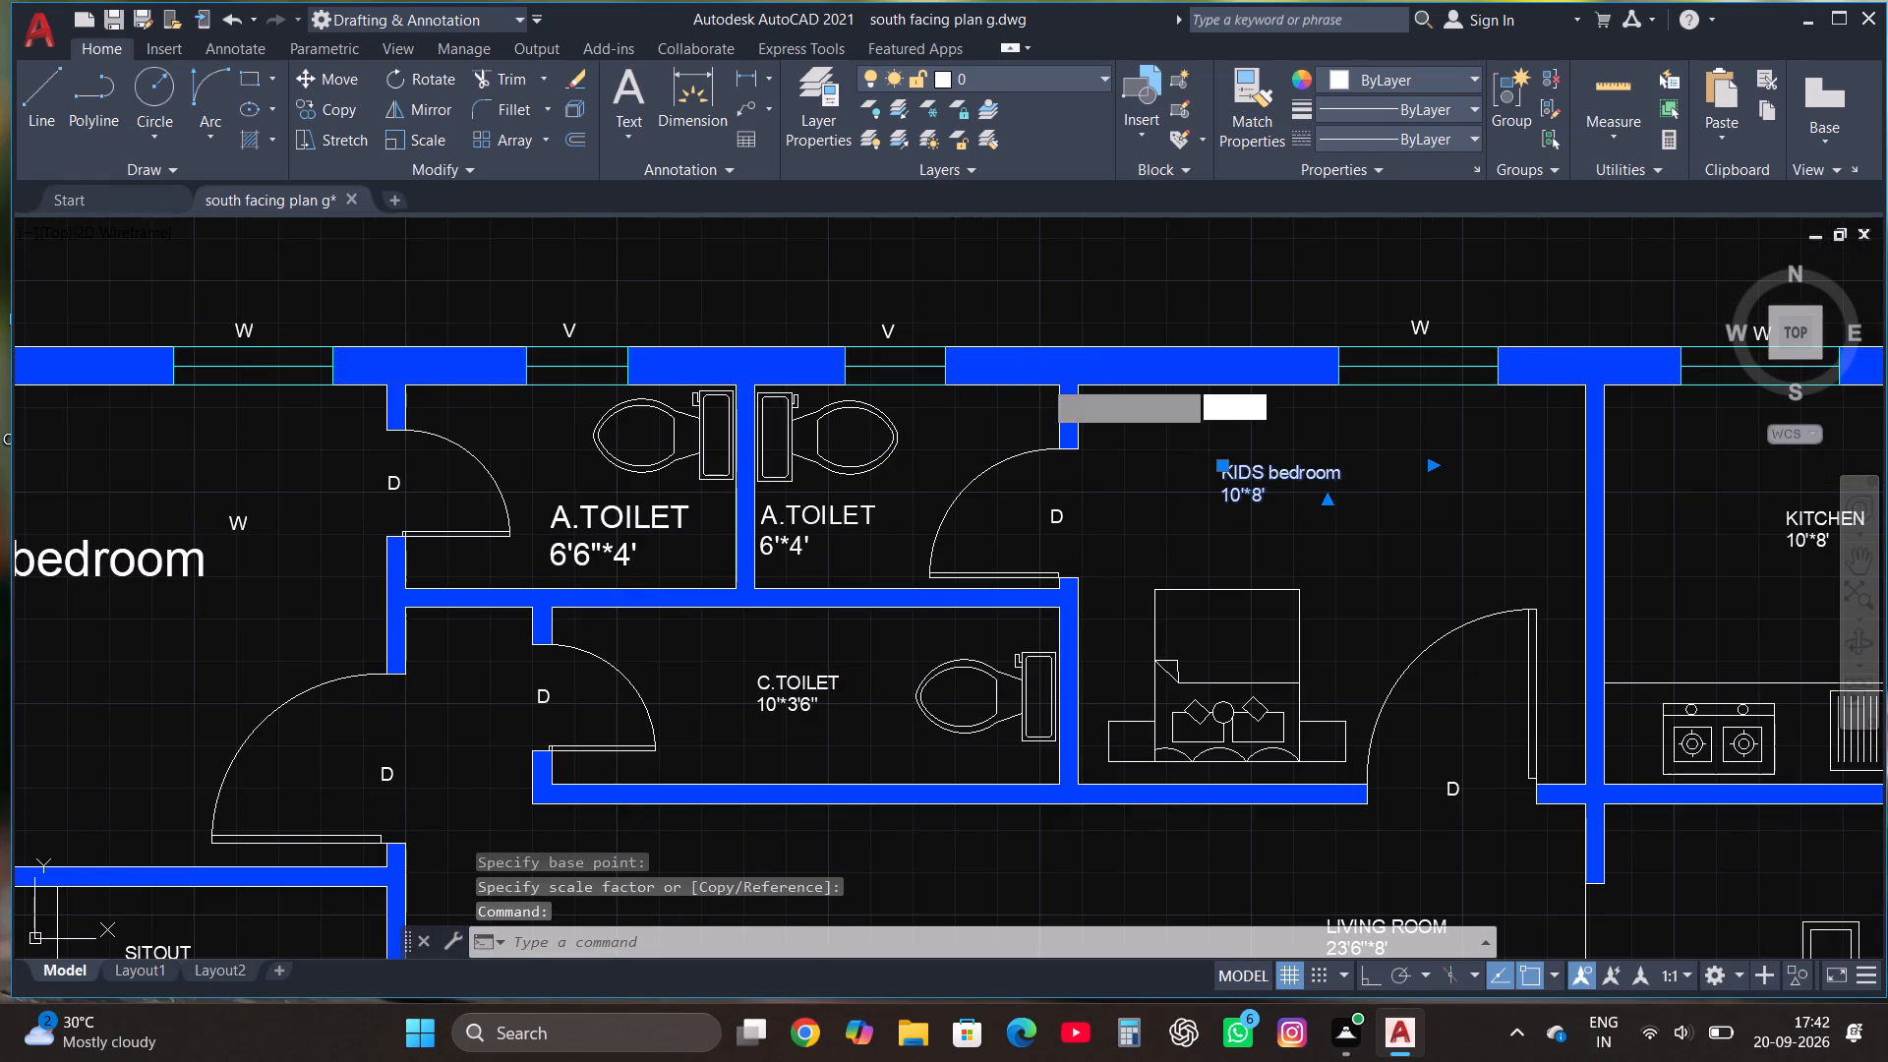
{"action": "left_click", "coordinate": [1190, 470]}
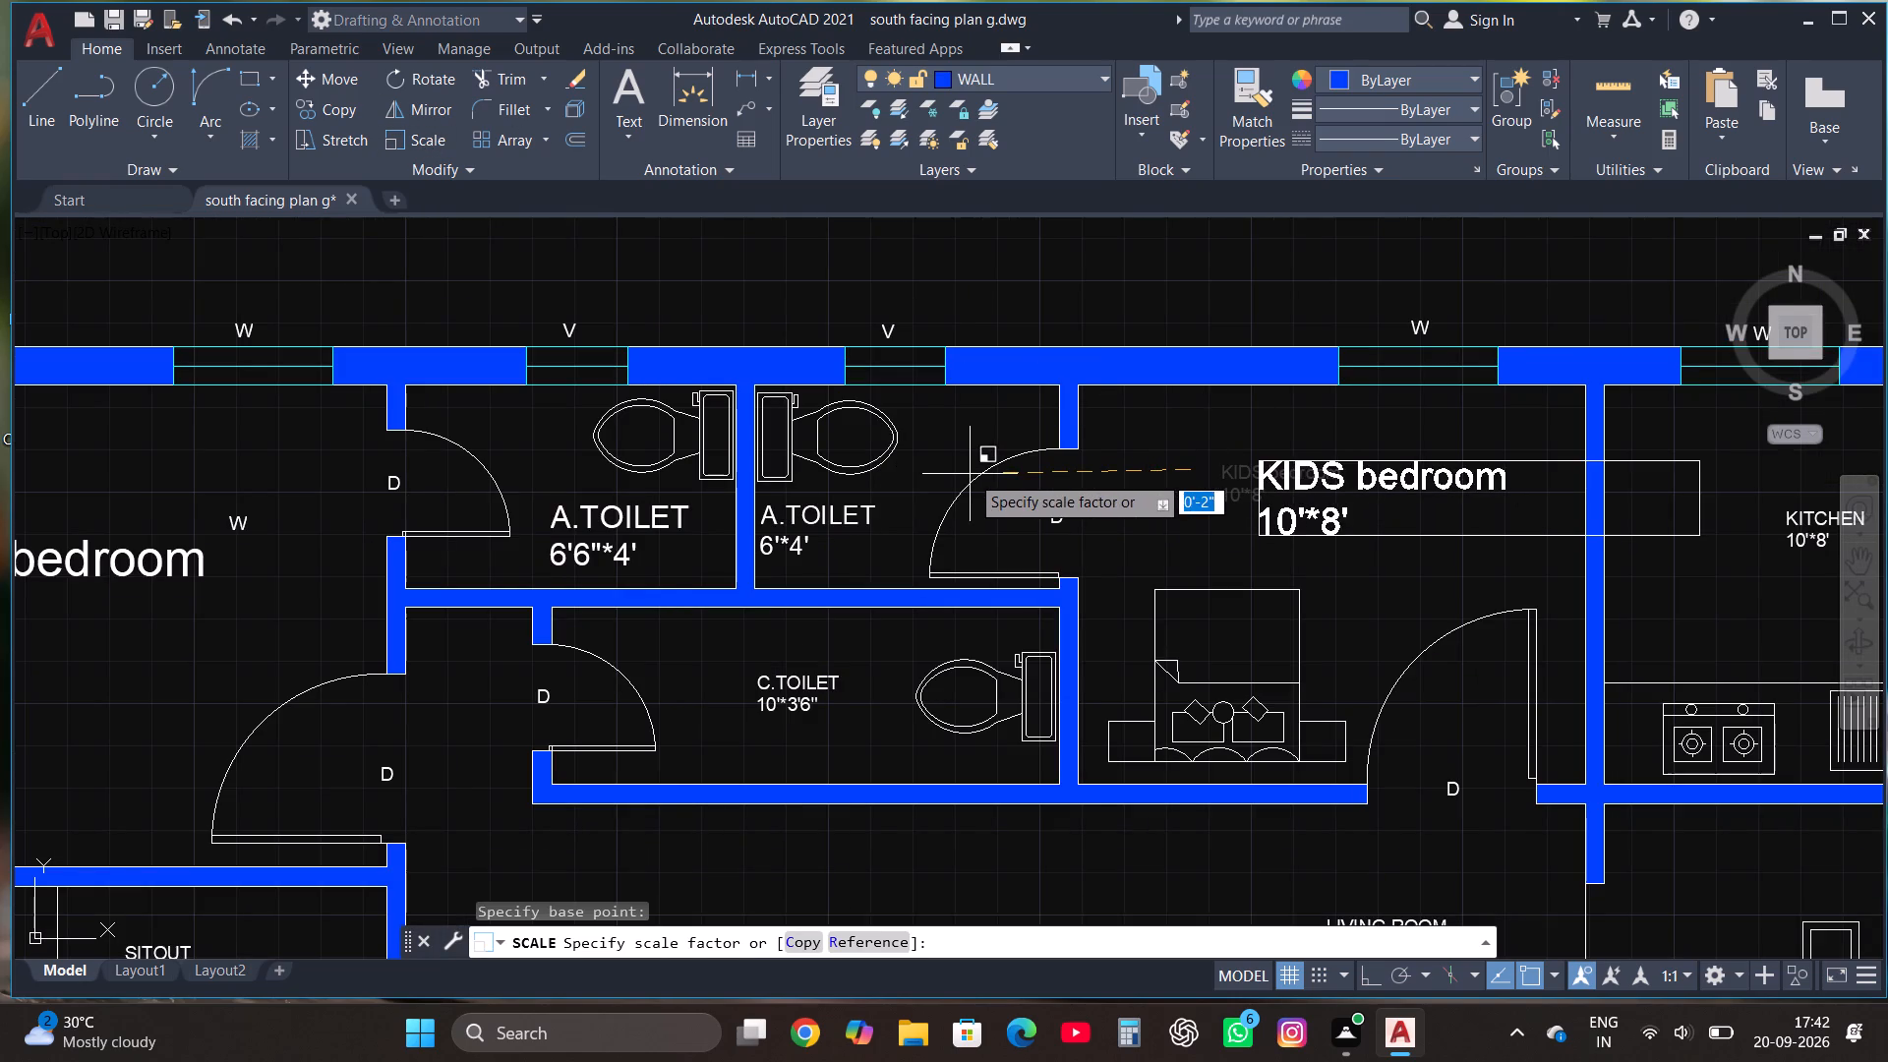
{"action": "left_click", "coordinate": [952, 470]}
Scale the KITCHEN label up to roughly twice its size.
{"action": "scroll", "coordinate": [597, 502], "scroll_direction": "down", "scroll_amount": 3}
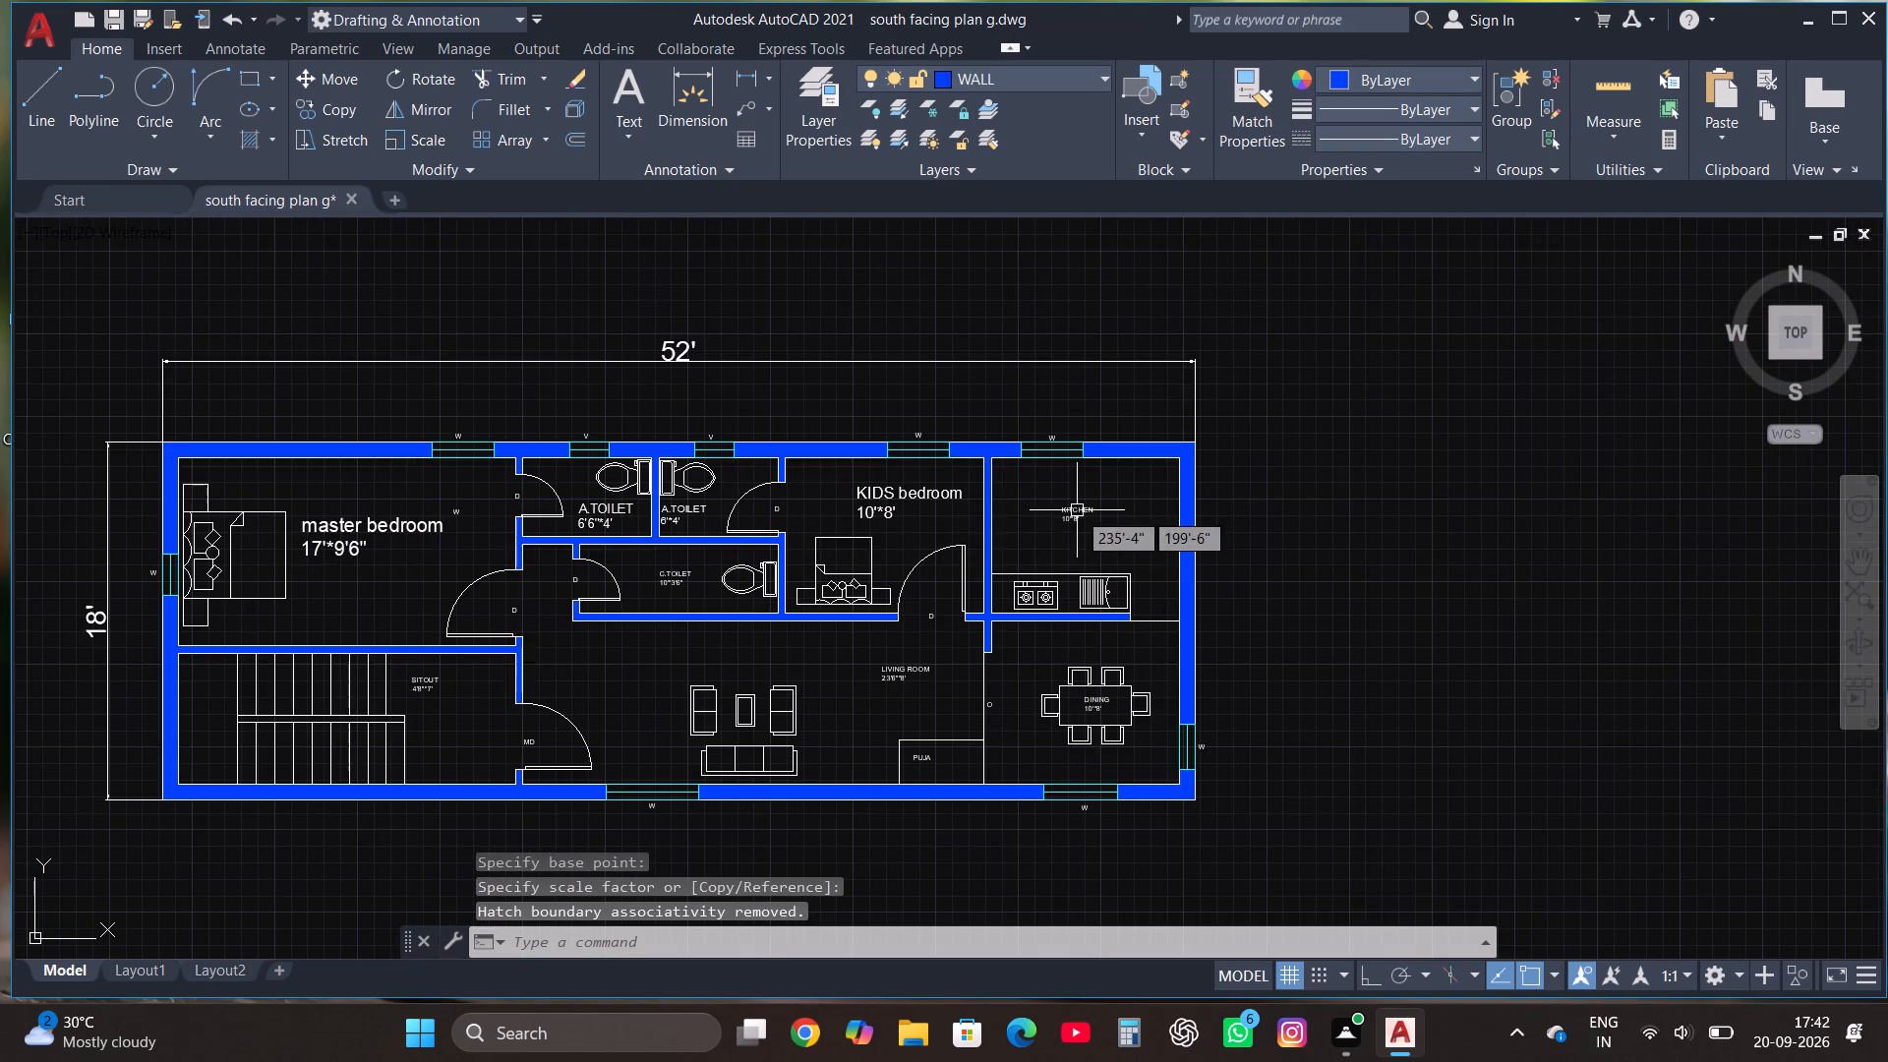
{"action": "scroll", "coordinate": [1150, 526], "scroll_direction": "up", "scroll_amount": 2}
{"action": "left_click", "coordinate": [948, 501]}
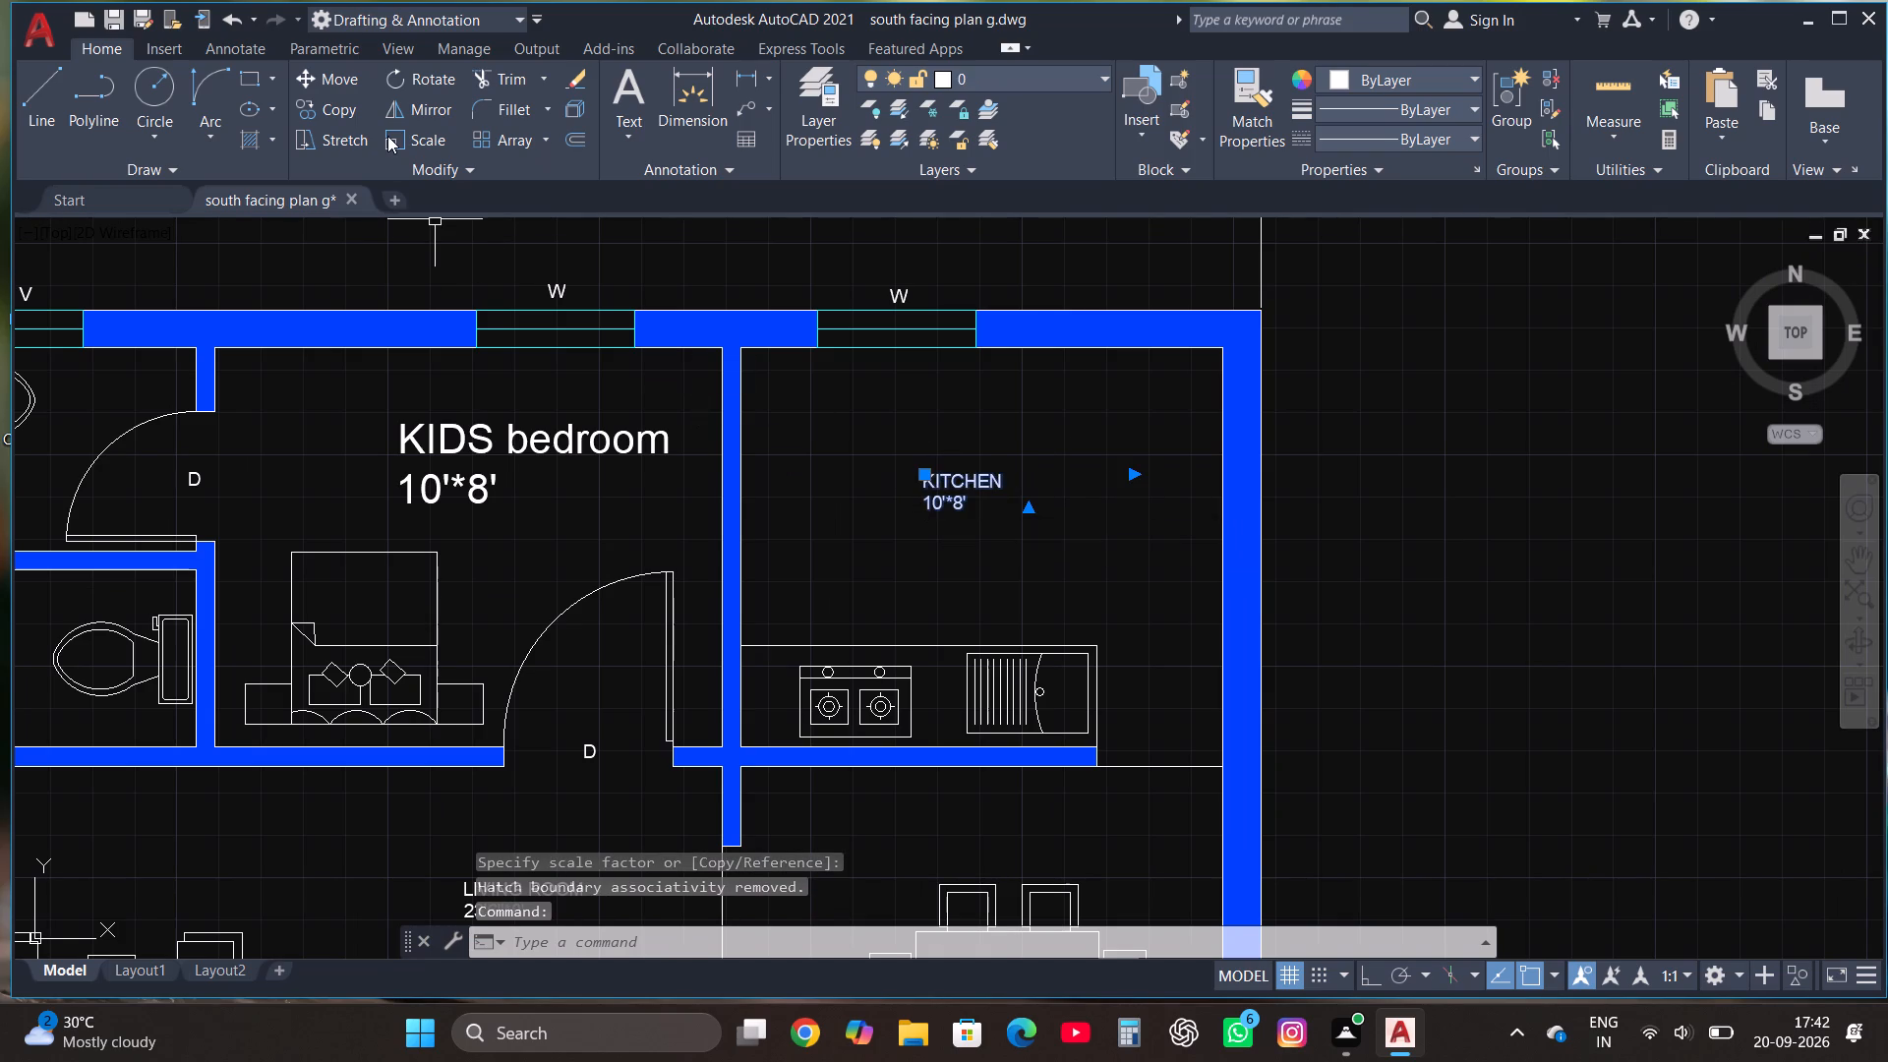
{"action": "left_click", "coordinate": [388, 136]}
{"action": "left_click", "coordinate": [981, 501]}
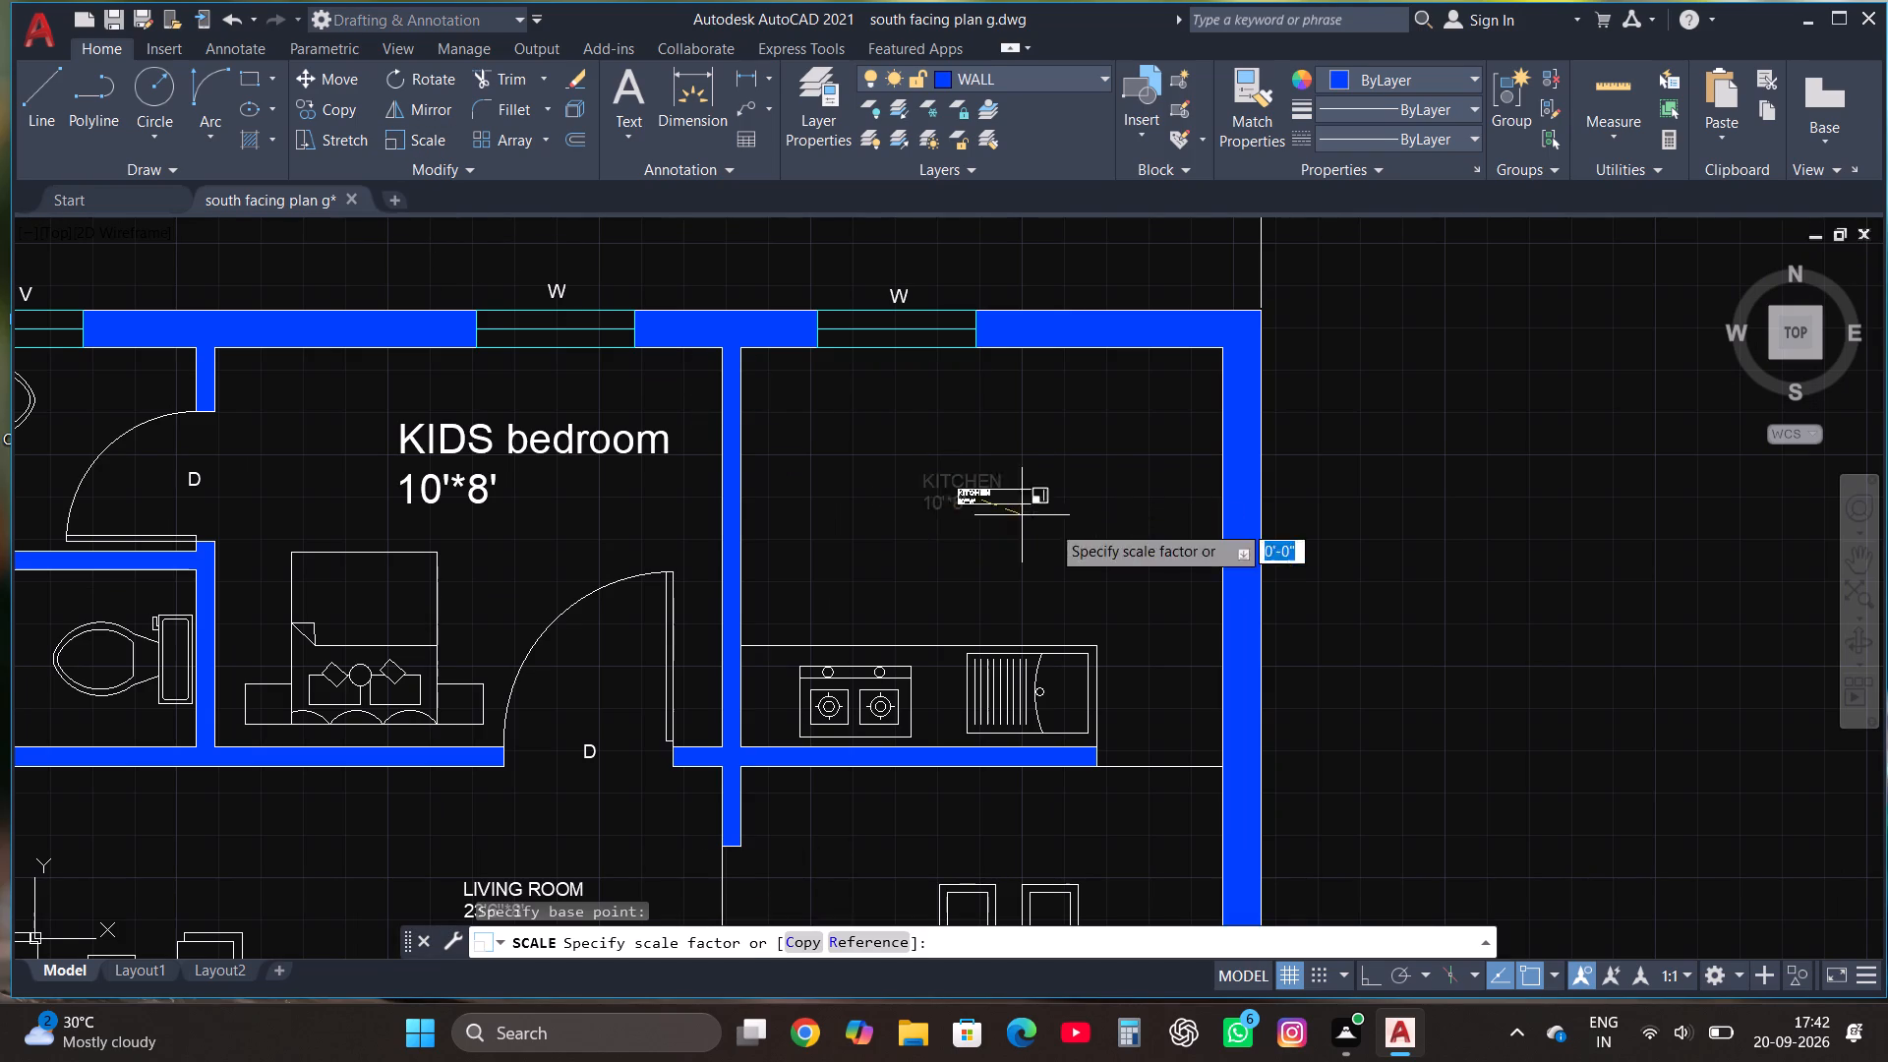
{"action": "left_click", "coordinate": [1168, 573]}
Scale the DINING label up to nearly twice its size, keeping it on the dining table.
{"action": "scroll", "coordinate": [919, 381], "scroll_direction": "down", "scroll_amount": 2}
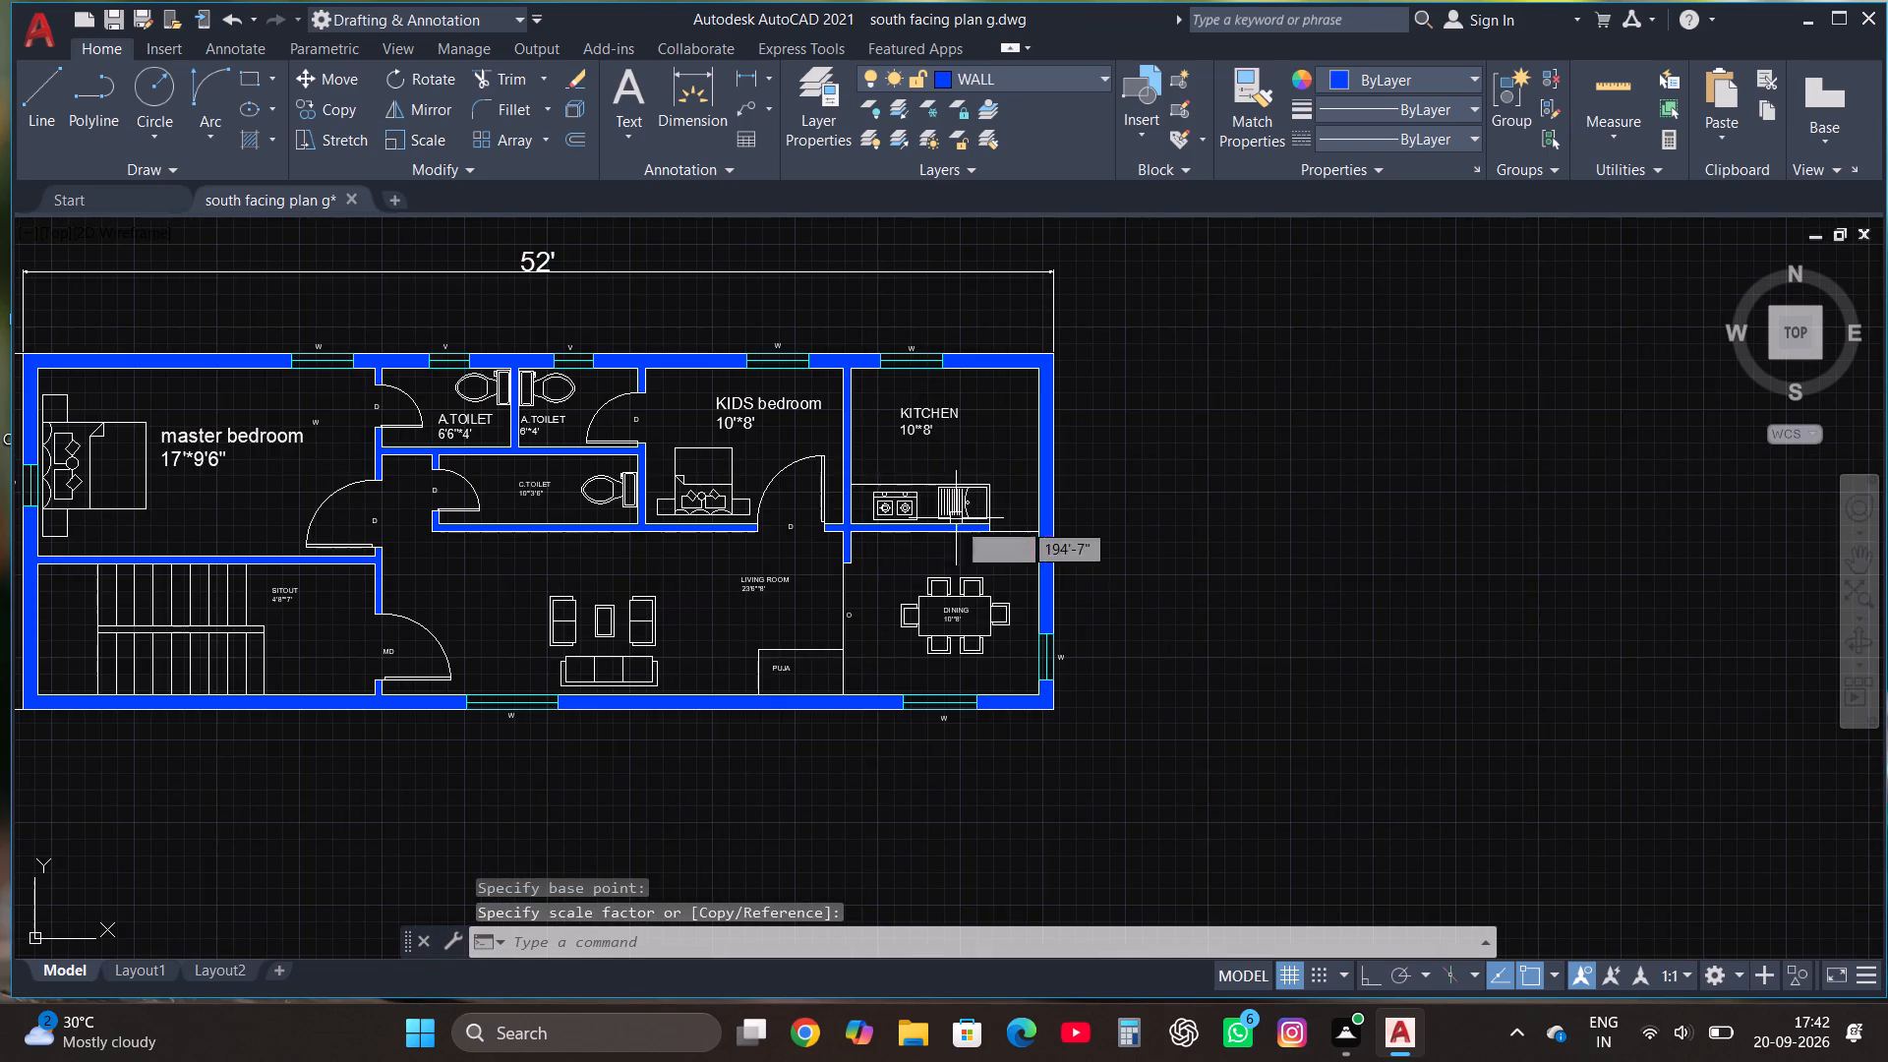
{"action": "scroll", "coordinate": [957, 597], "scroll_direction": "up", "scroll_amount": 3}
{"action": "left_click", "coordinate": [953, 642]}
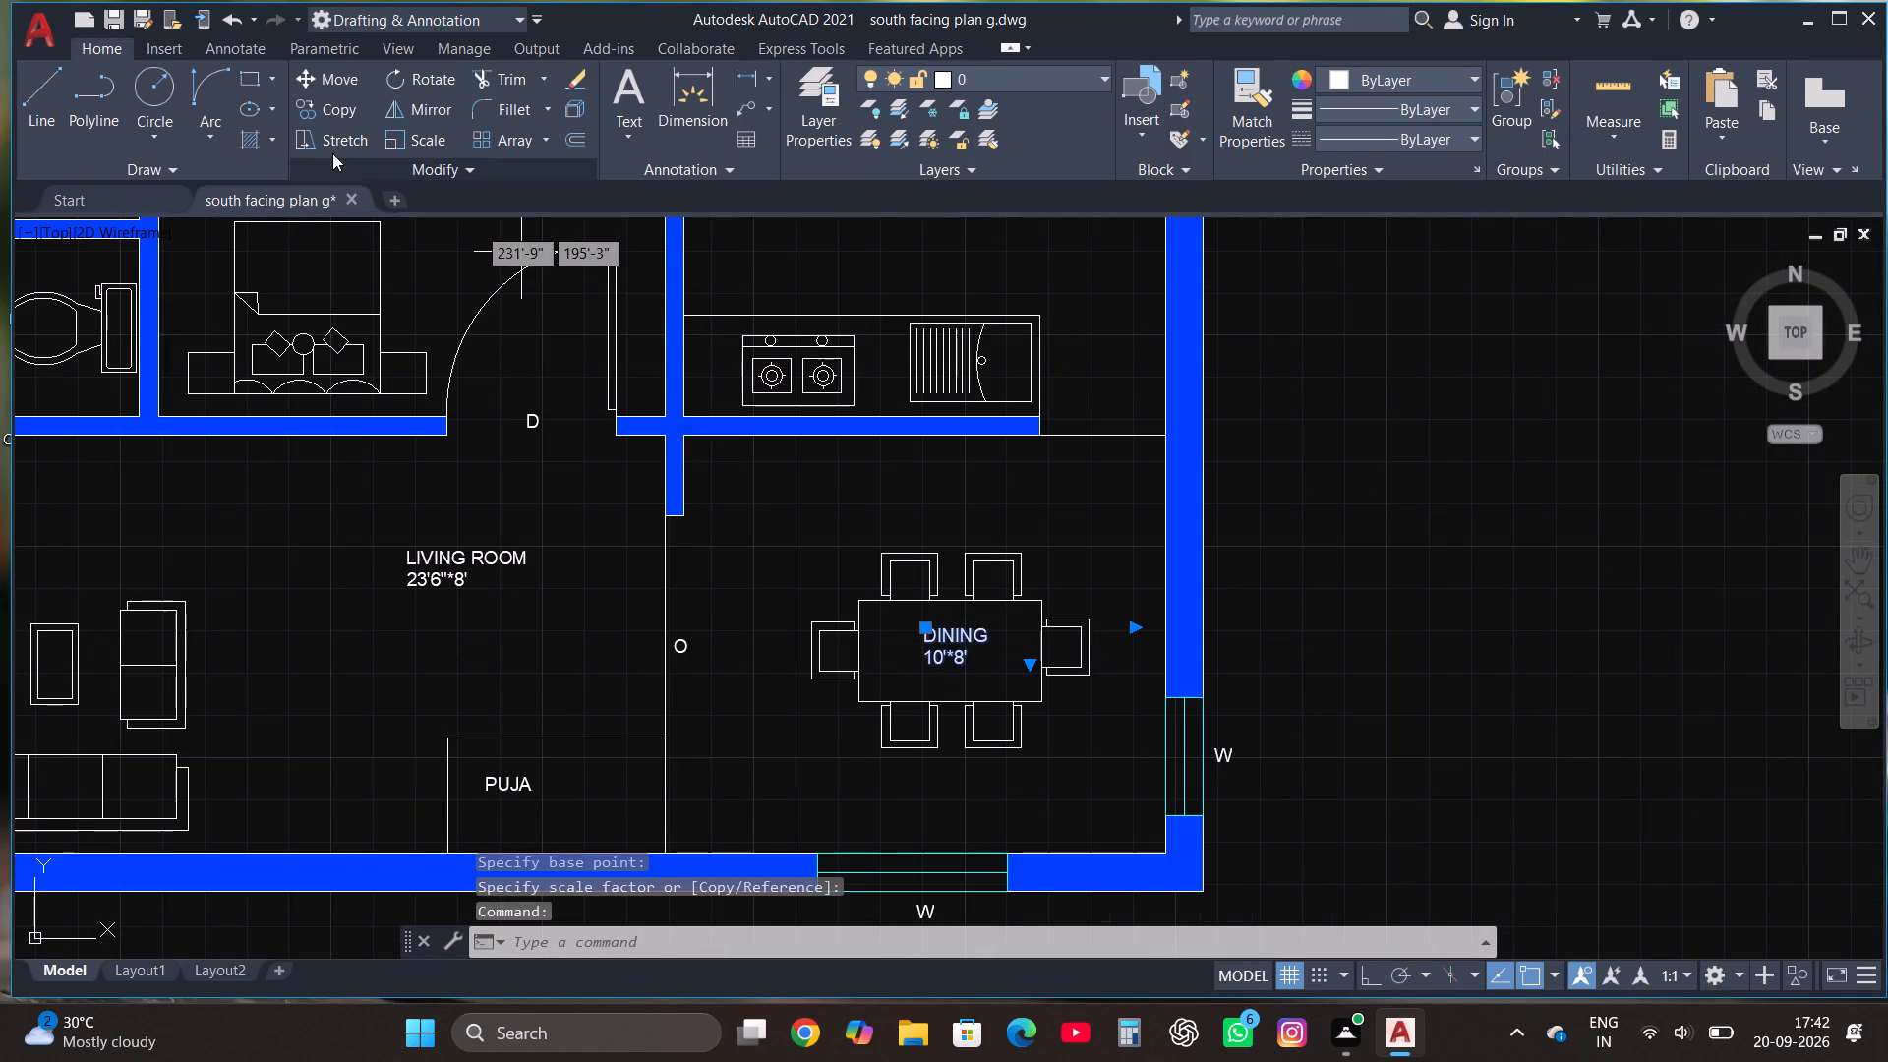
{"action": "left_click", "coordinate": [400, 139]}
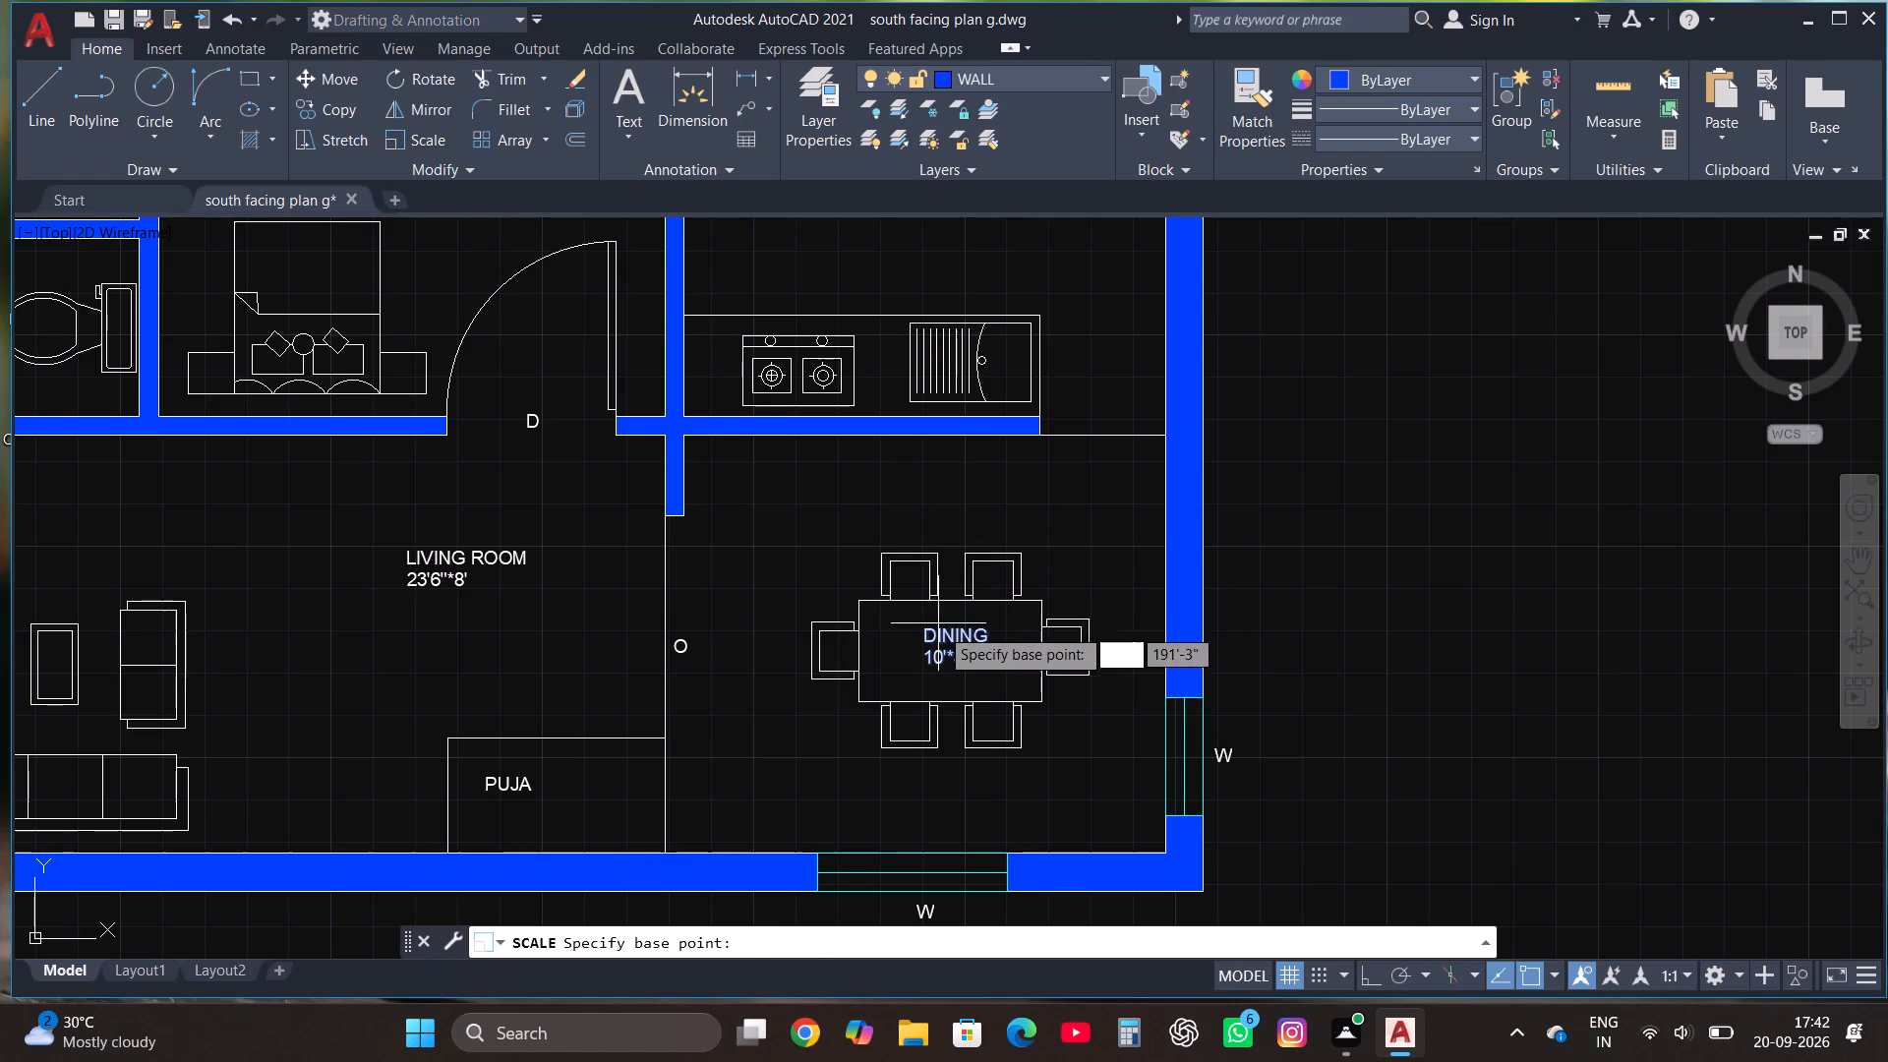
{"action": "left_click", "coordinate": [942, 640]}
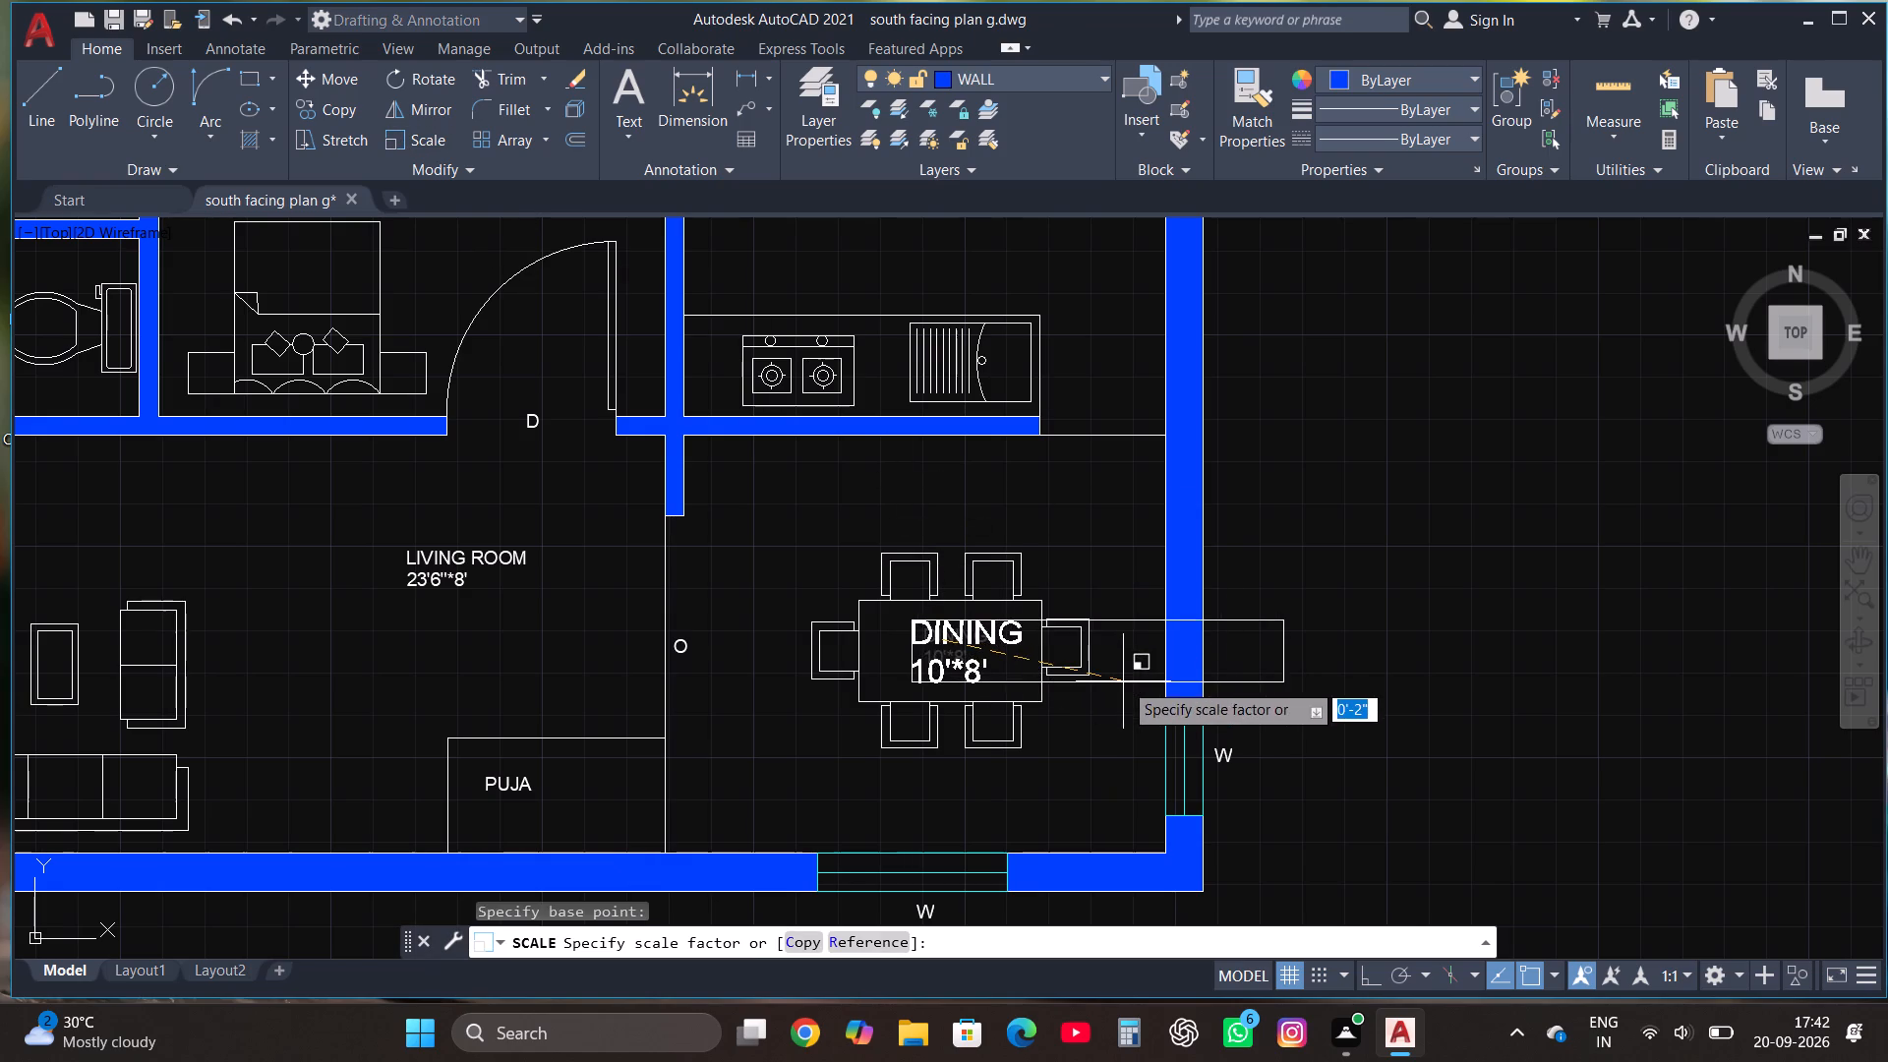
{"action": "left_click", "coordinate": [1123, 681]}
Scale the LIVING ROOM label up to roughly twice its size.
{"action": "left_click", "coordinate": [439, 576]}
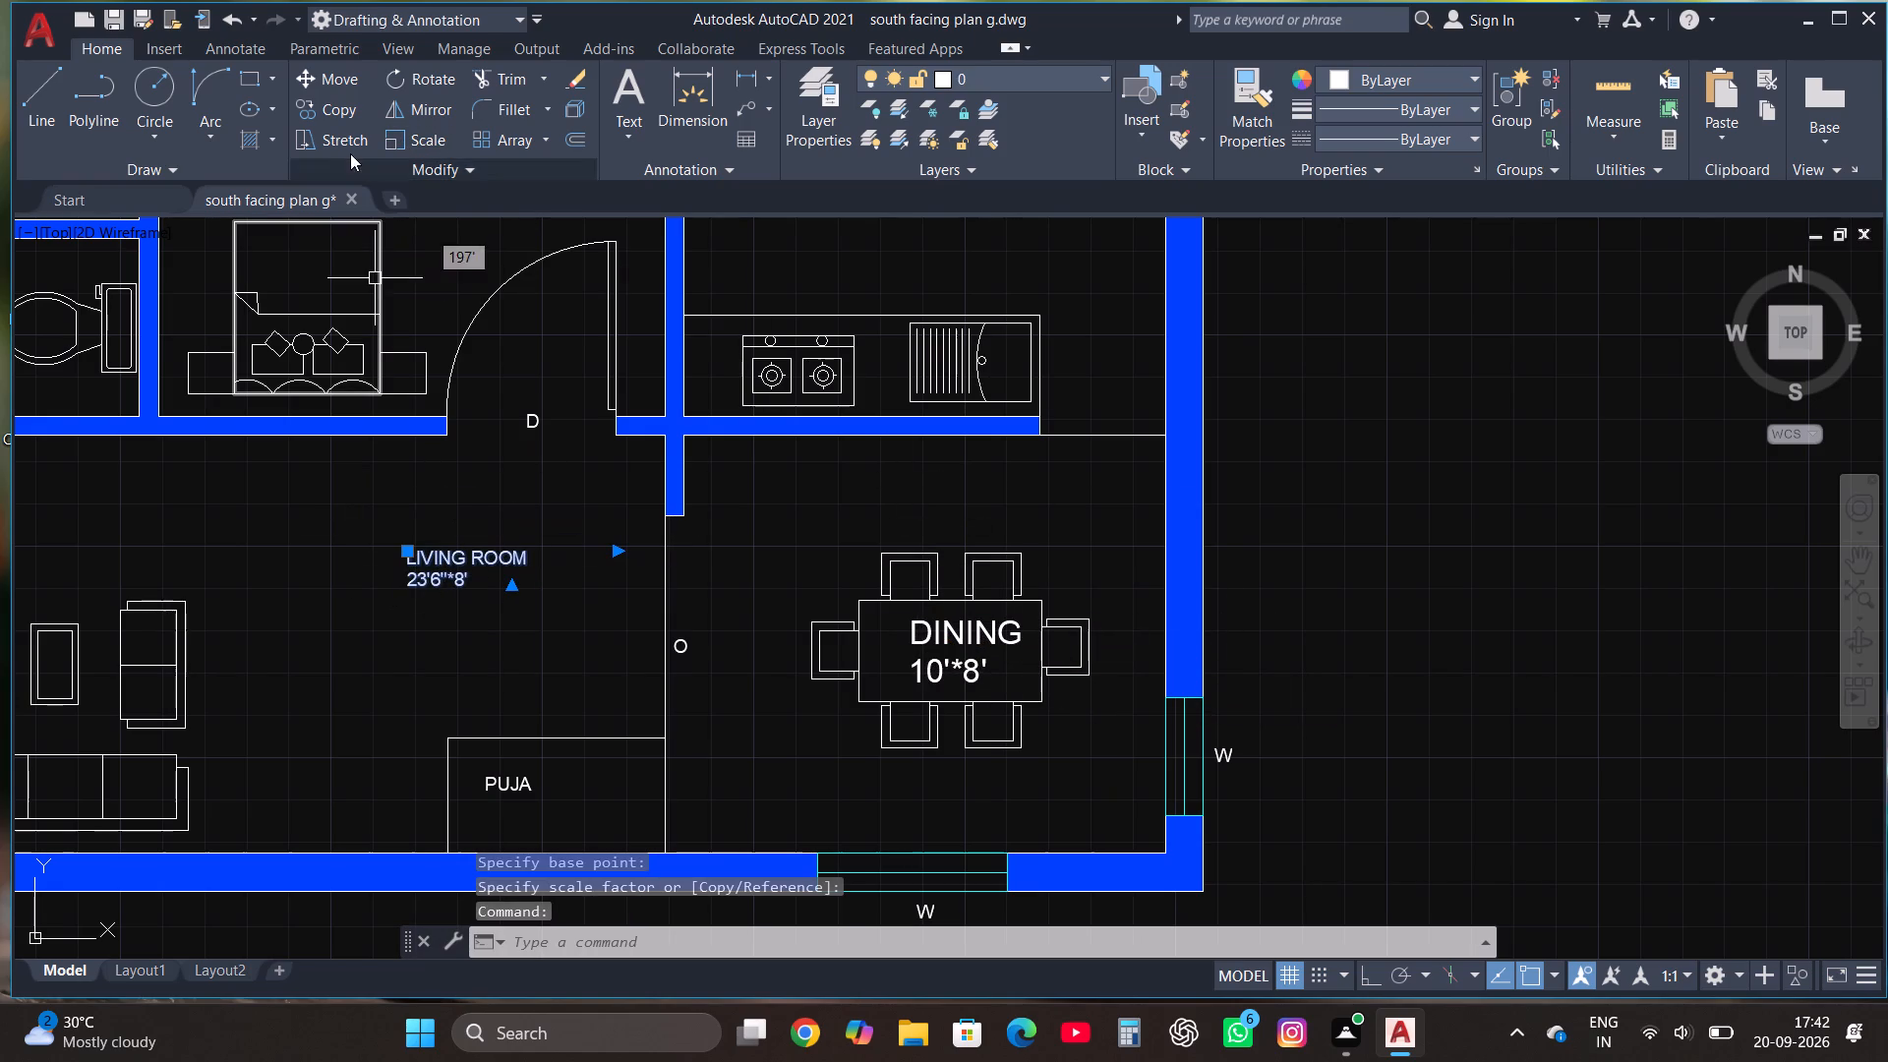
{"action": "left_click", "coordinate": [432, 148]}
{"action": "left_click", "coordinate": [442, 573]}
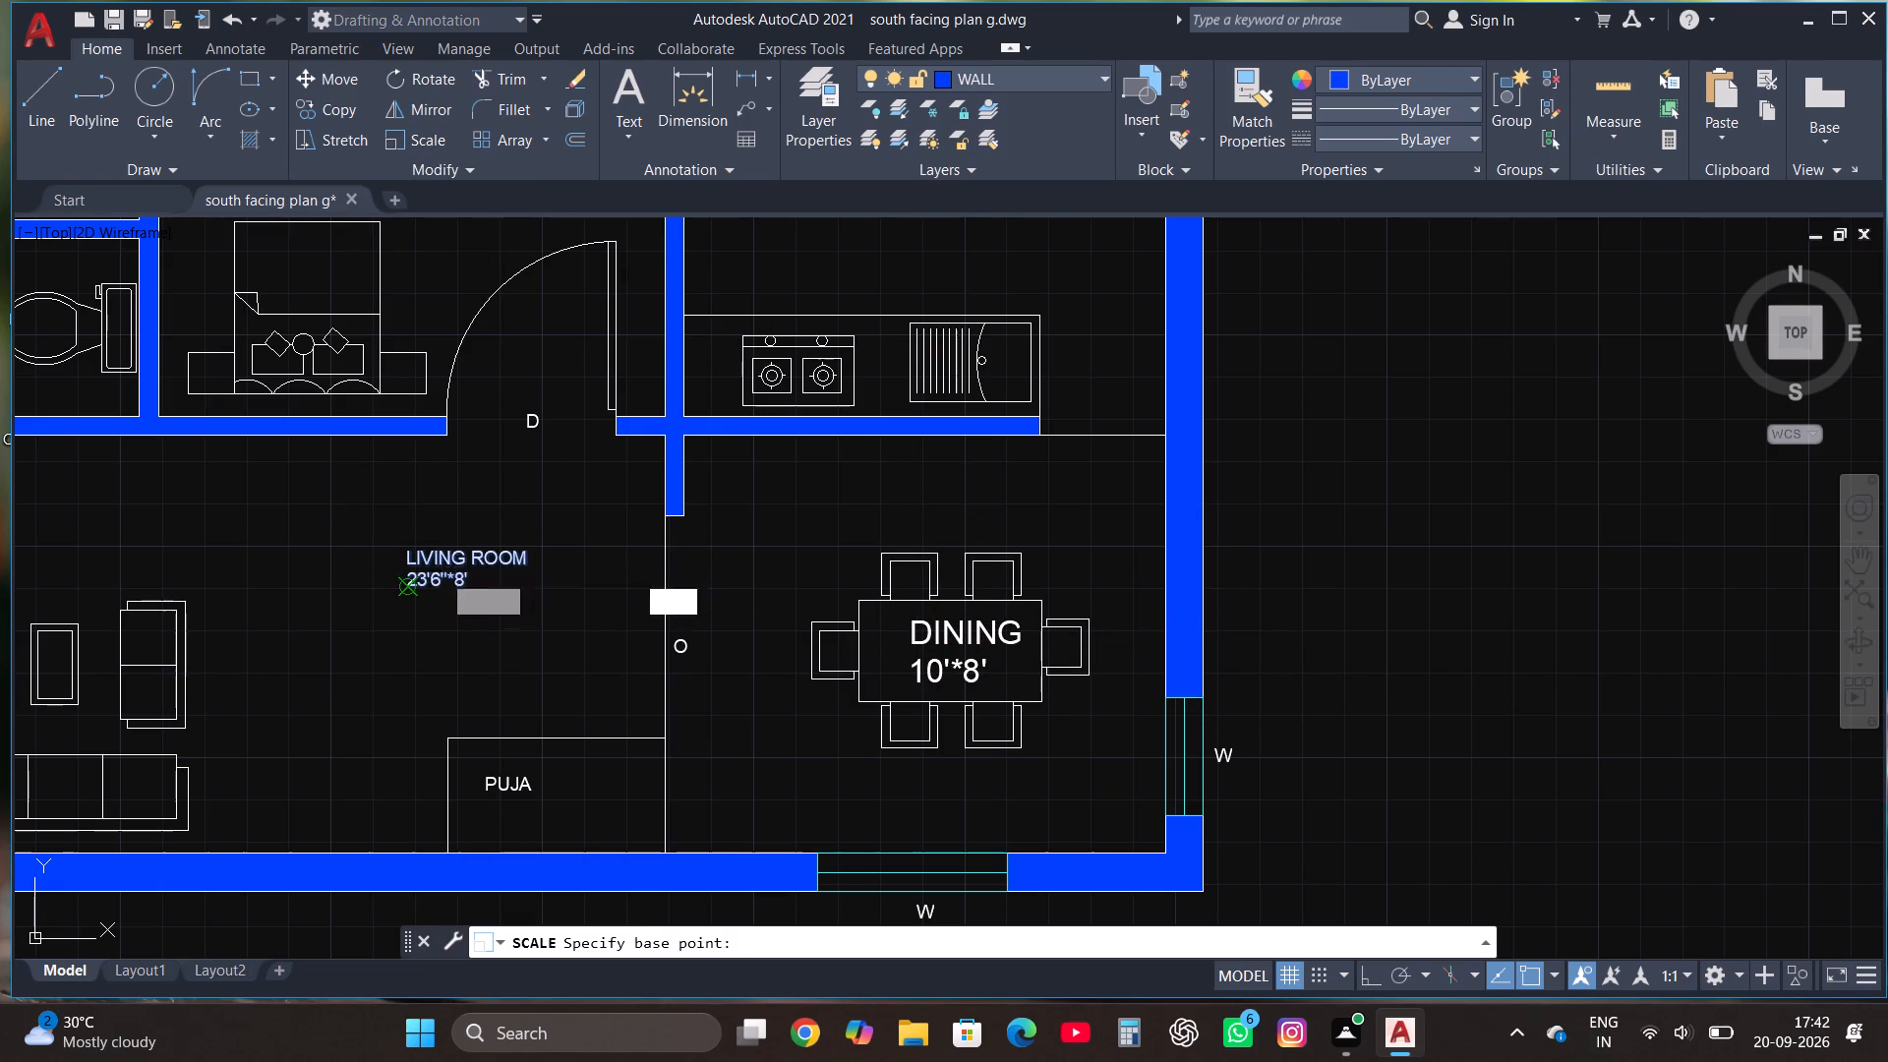
{"action": "left_click", "coordinate": [613, 584]}
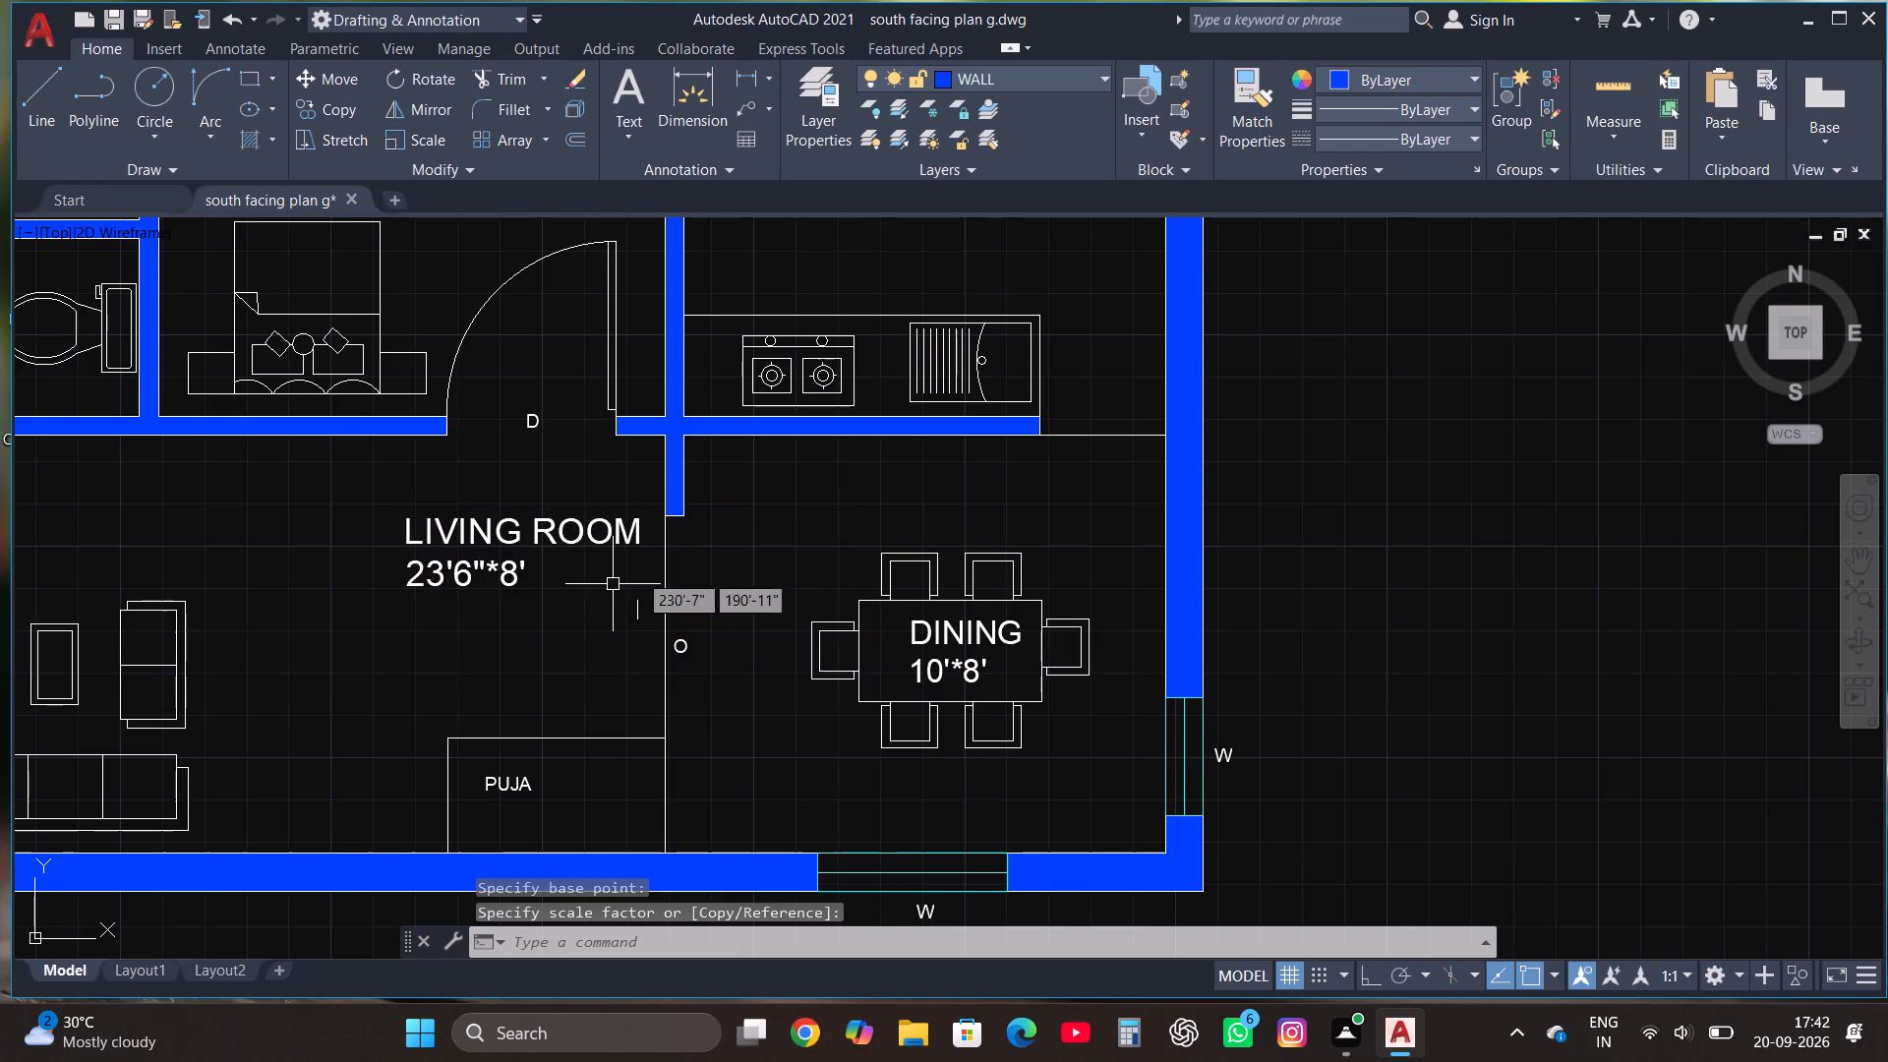
Scale the PUJA label up to roughly twice its size.
{"action": "scroll", "coordinate": [678, 526], "scroll_direction": "down", "scroll_amount": 2}
{"action": "scroll", "coordinate": [608, 597], "scroll_direction": "up", "scroll_amount": 3}
{"action": "left_click", "coordinate": [600, 708]}
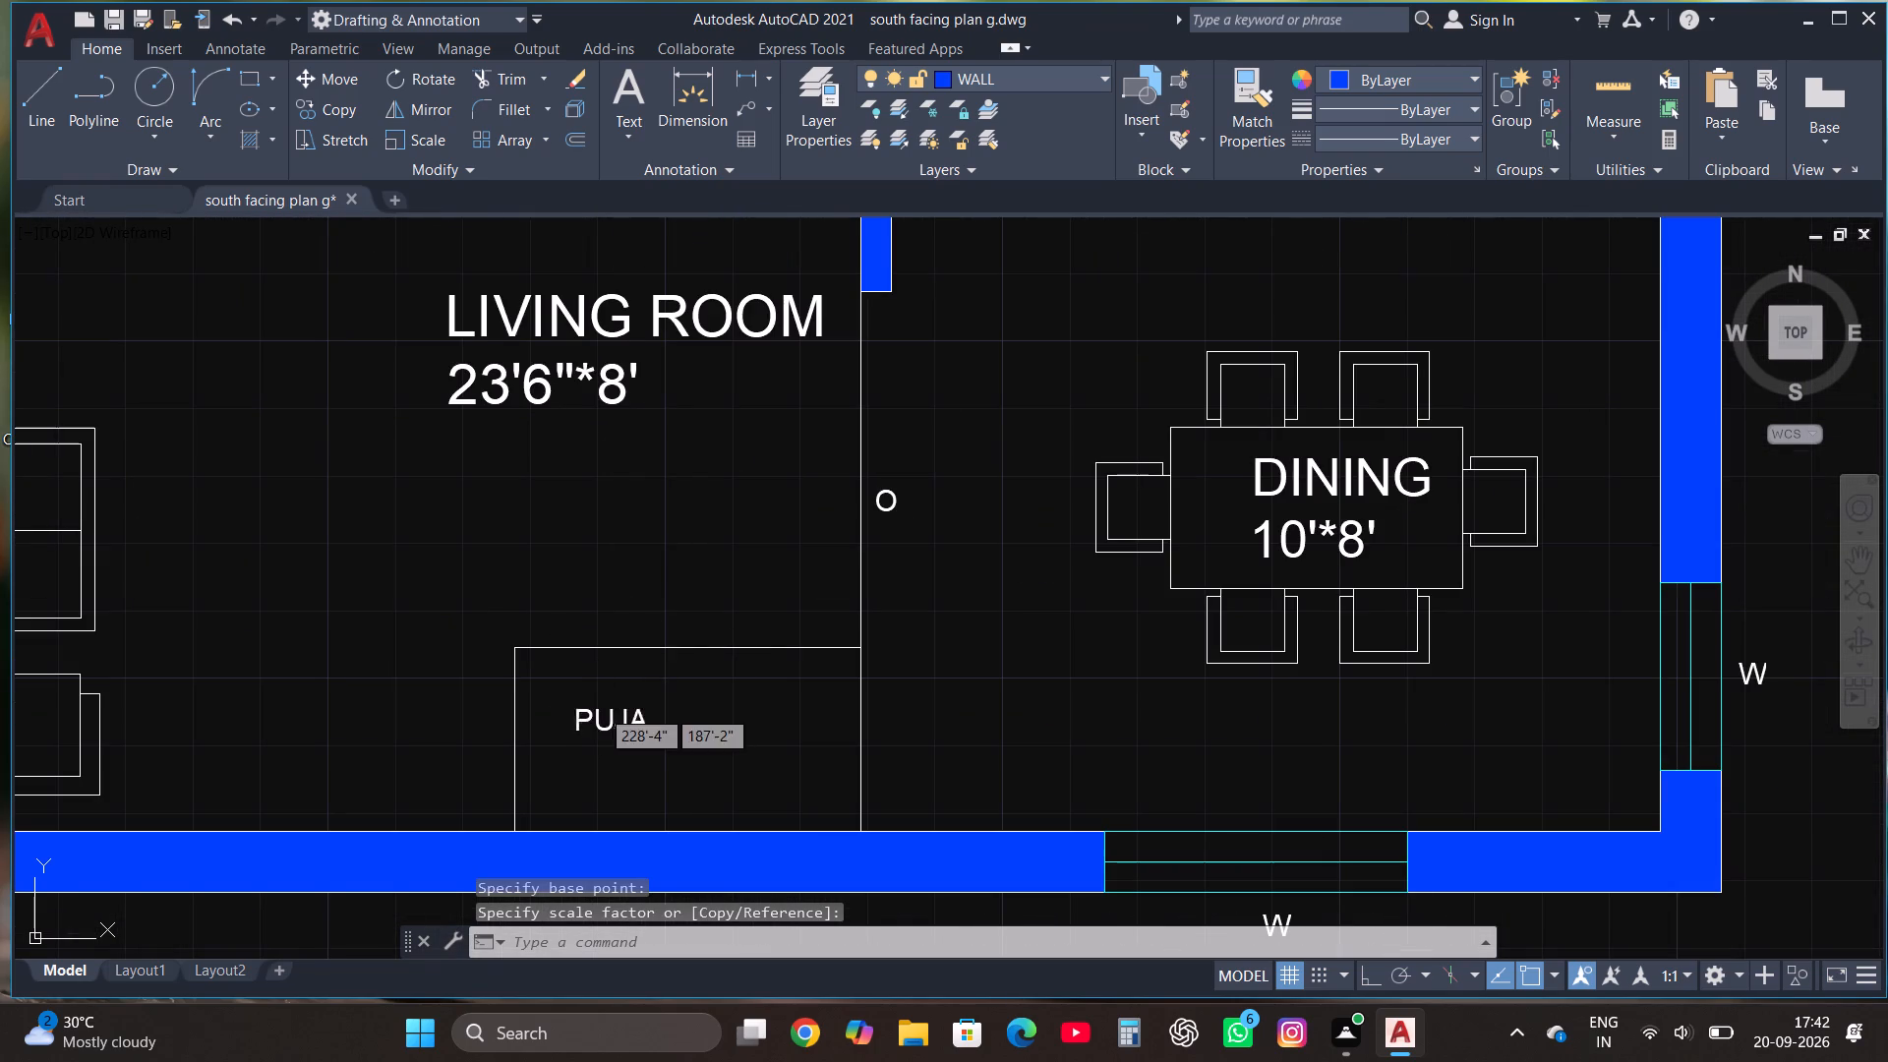
{"action": "left_click", "coordinate": [422, 140]}
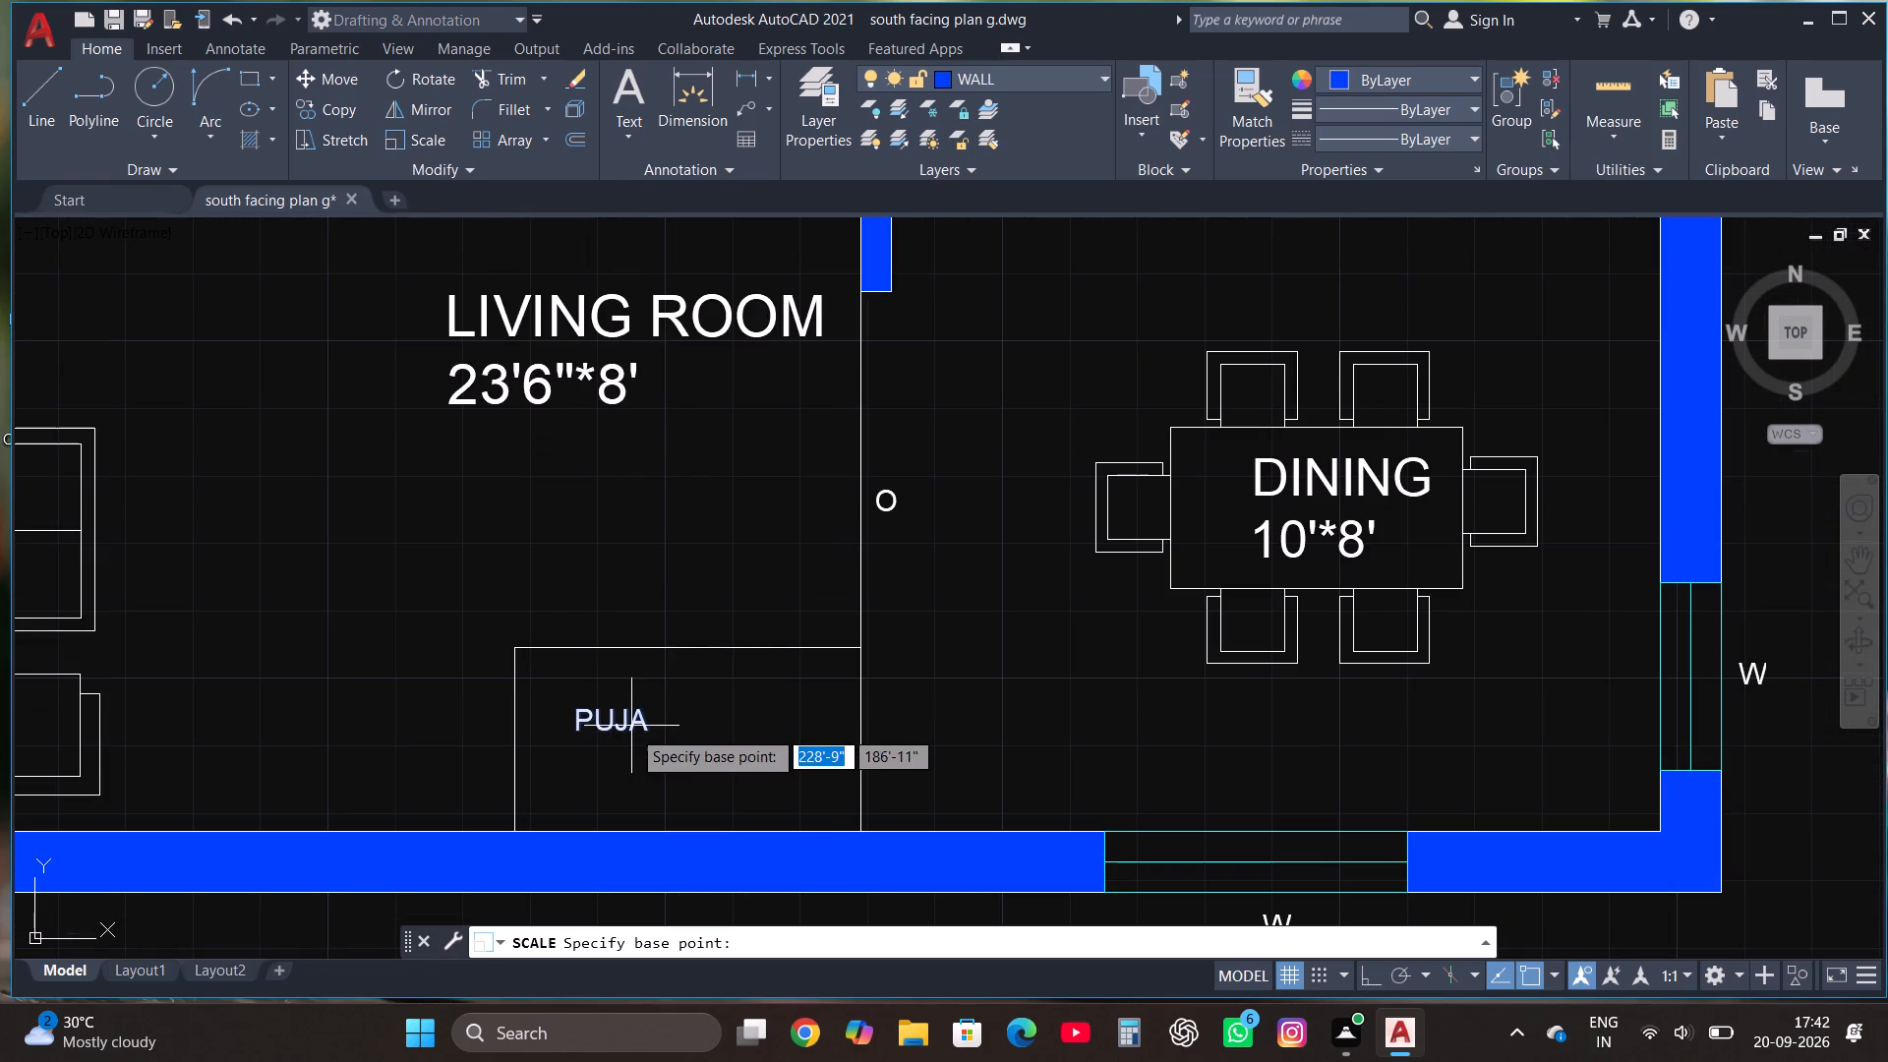
{"action": "left_click", "coordinate": [628, 714]}
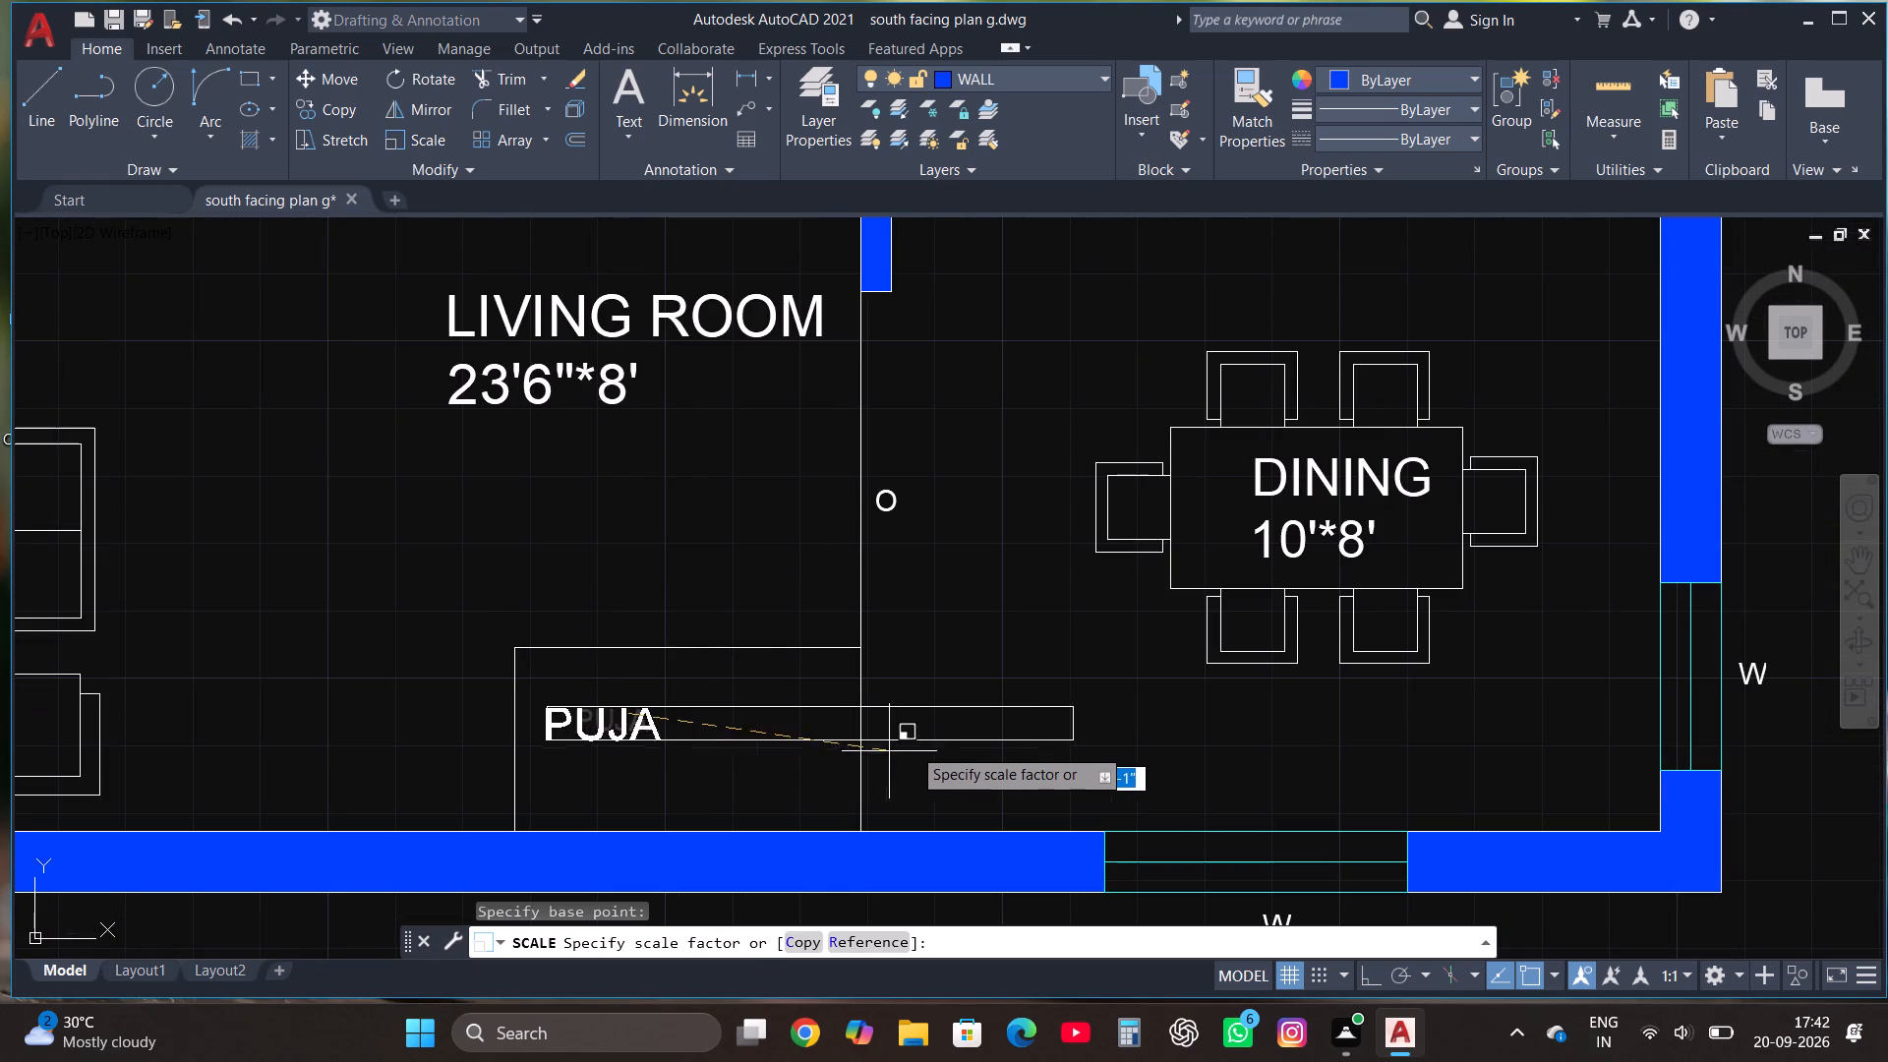
{"action": "left_click", "coordinate": [970, 738]}
Scale the SITOUT label beside the stairs up to nearly three times its size.
{"action": "scroll", "coordinate": [946, 546], "scroll_direction": "down", "scroll_amount": 2}
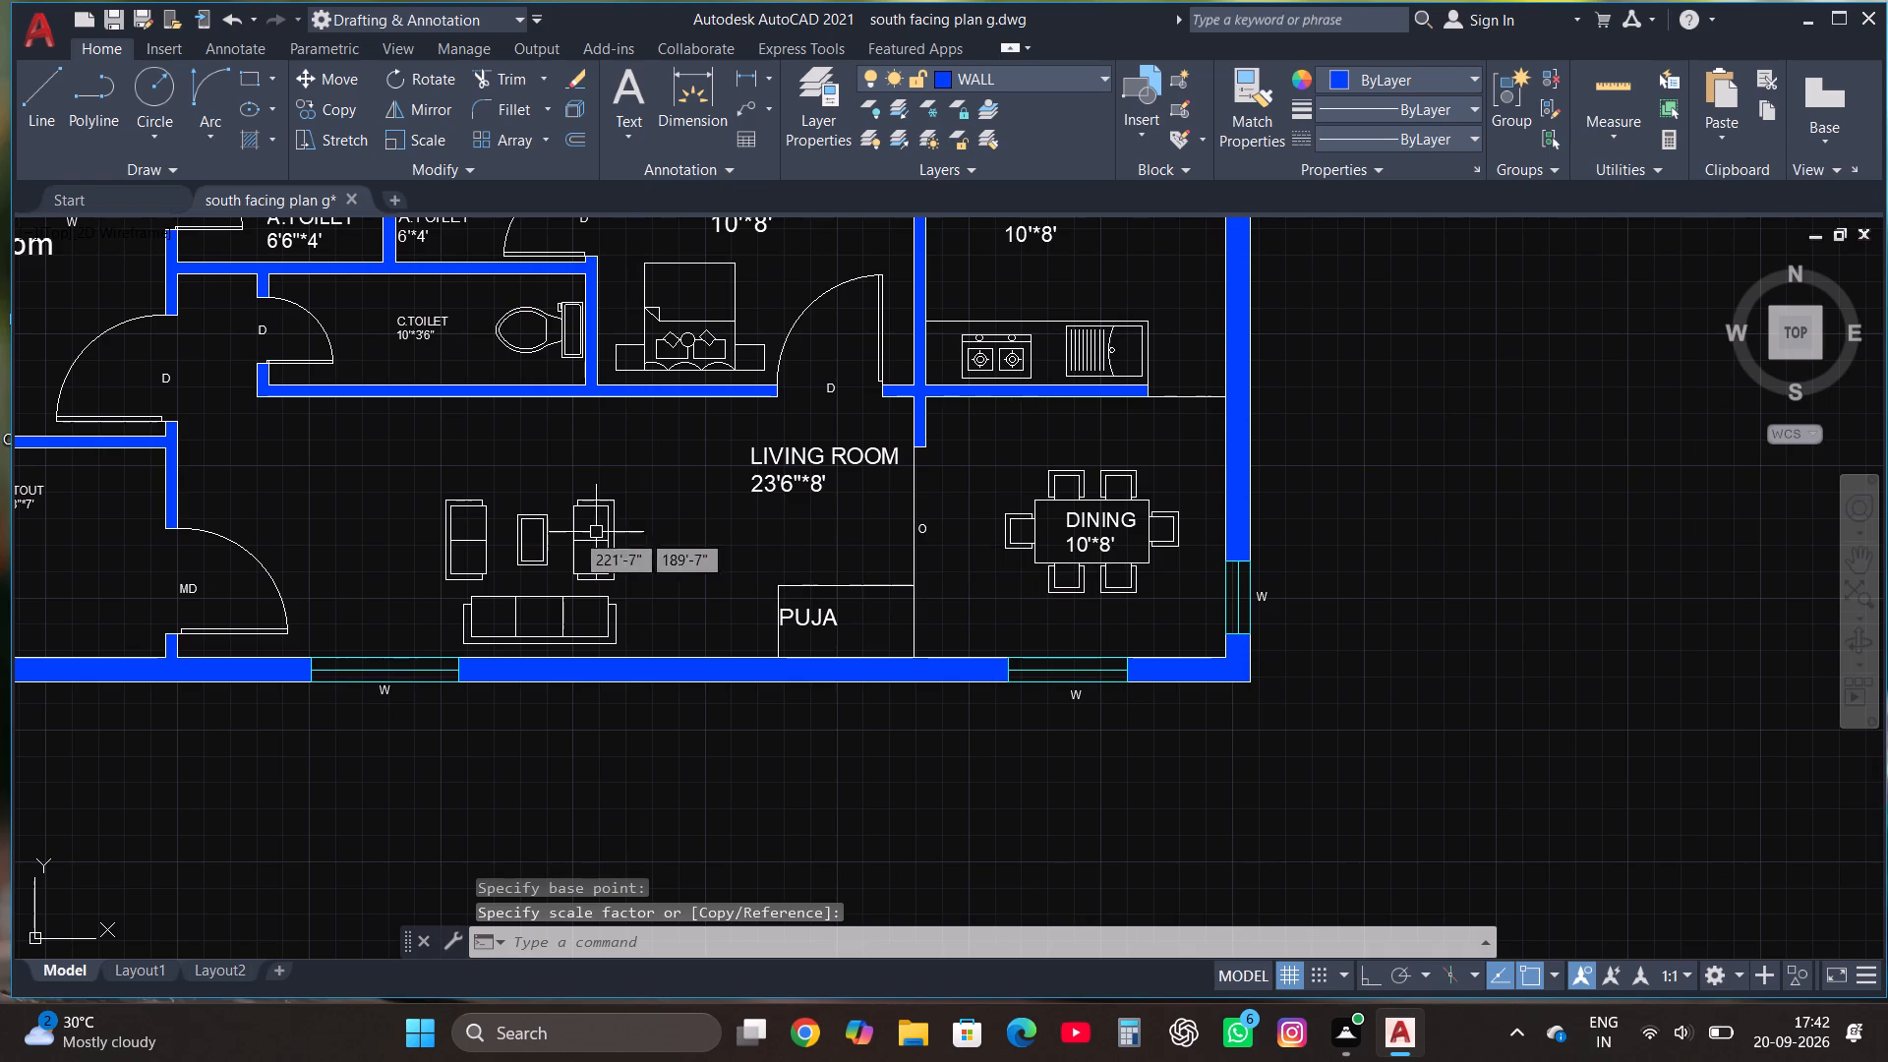
{"action": "scroll", "coordinate": [919, 532], "scroll_direction": "down", "scroll_amount": 1}
{"action": "scroll", "coordinate": [340, 516], "scroll_direction": "up", "scroll_amount": 3}
{"action": "left_click", "coordinate": [369, 487]}
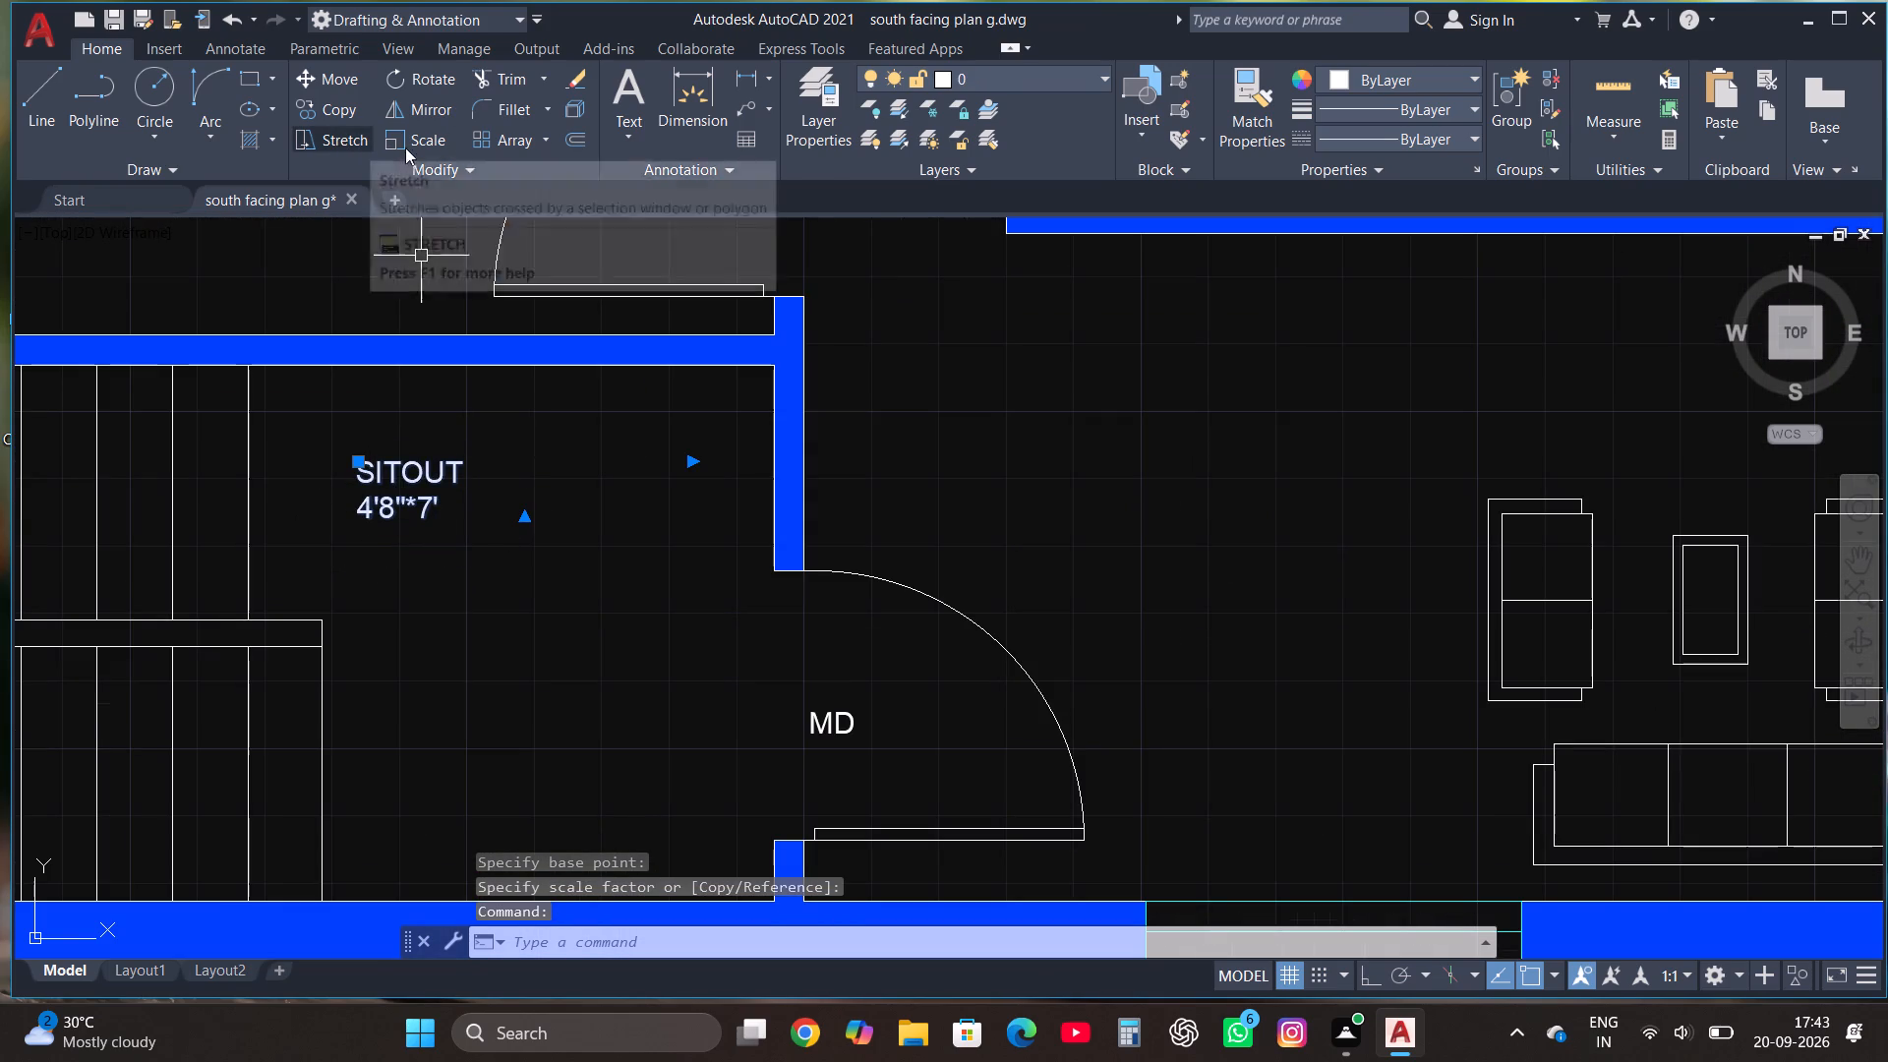
{"action": "left_click", "coordinate": [436, 139]}
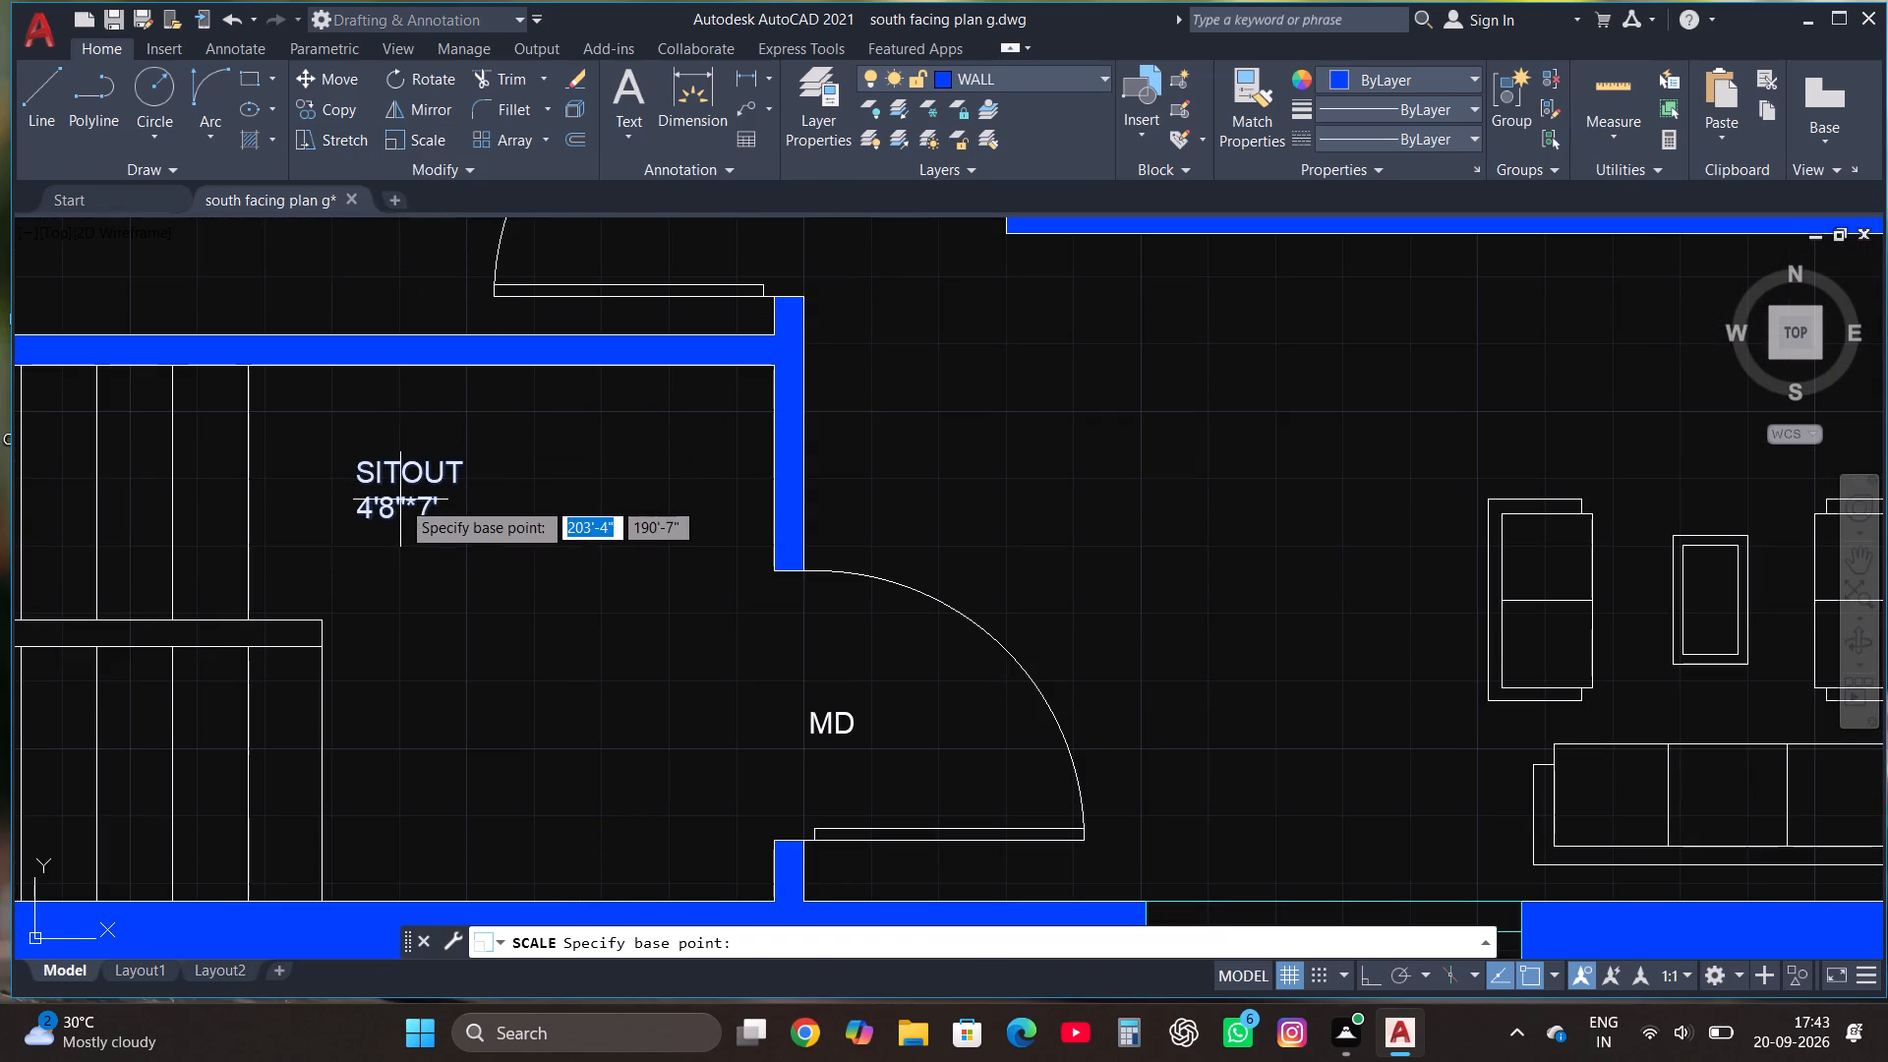
{"action": "left_click", "coordinate": [400, 500]}
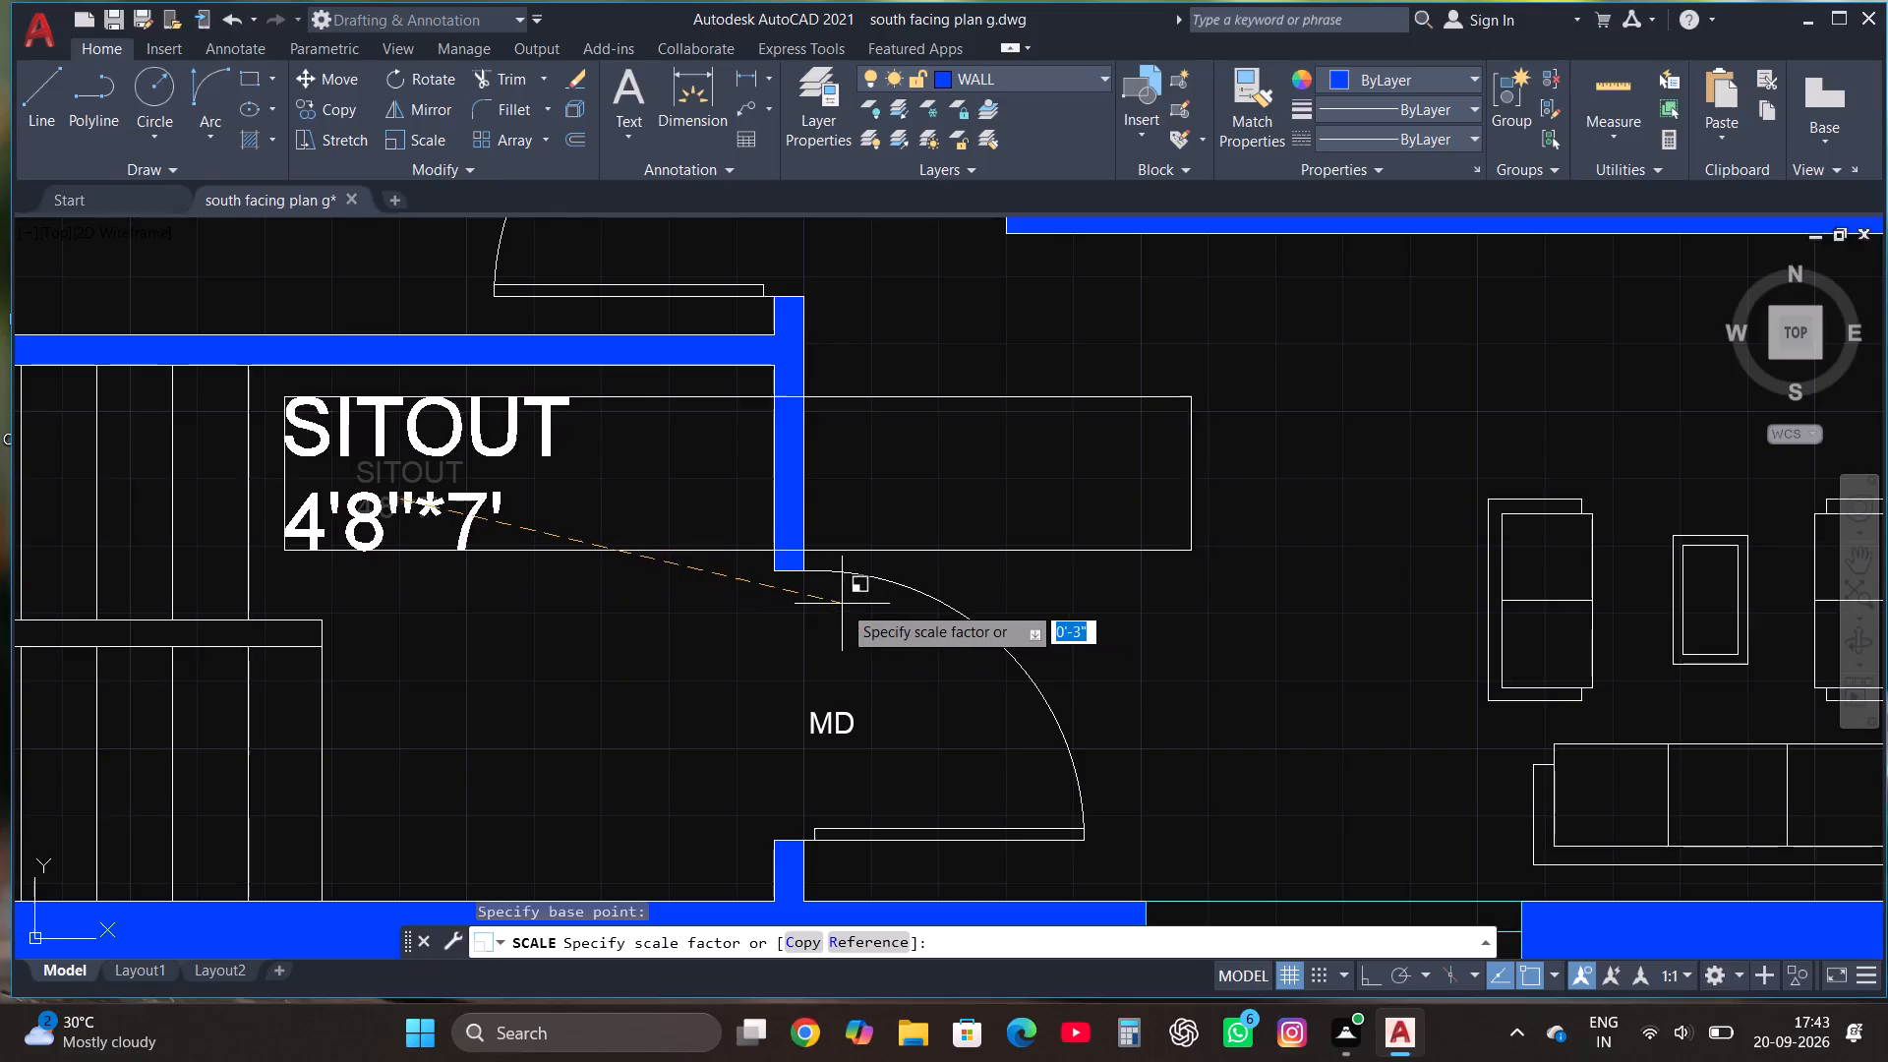
{"action": "left_click", "coordinate": [842, 604]}
Move the PUJA label slightly west, across the west edge of the puja box.
{"action": "scroll", "coordinate": [682, 603], "scroll_direction": "down", "scroll_amount": 3}
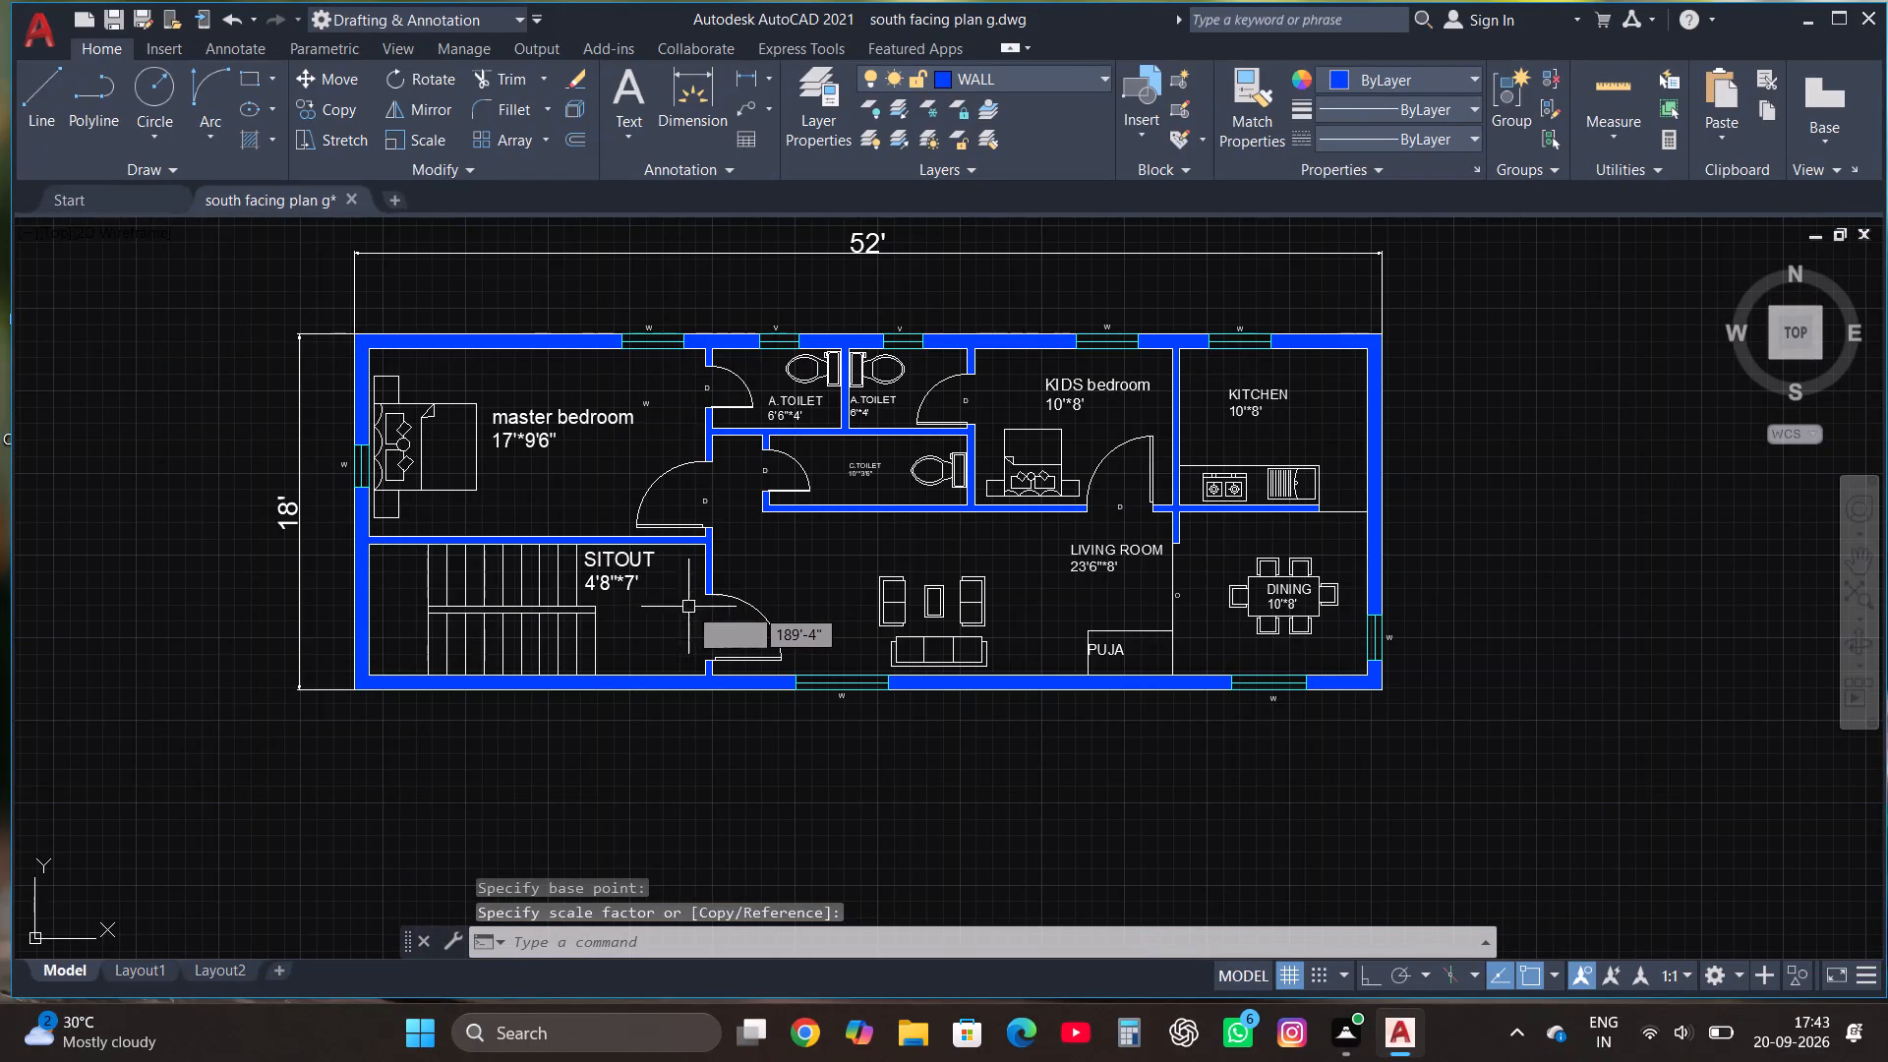
{"action": "scroll", "coordinate": [1138, 661], "scroll_direction": "up", "scroll_amount": 2}
{"action": "left_click", "coordinate": [1059, 632]}
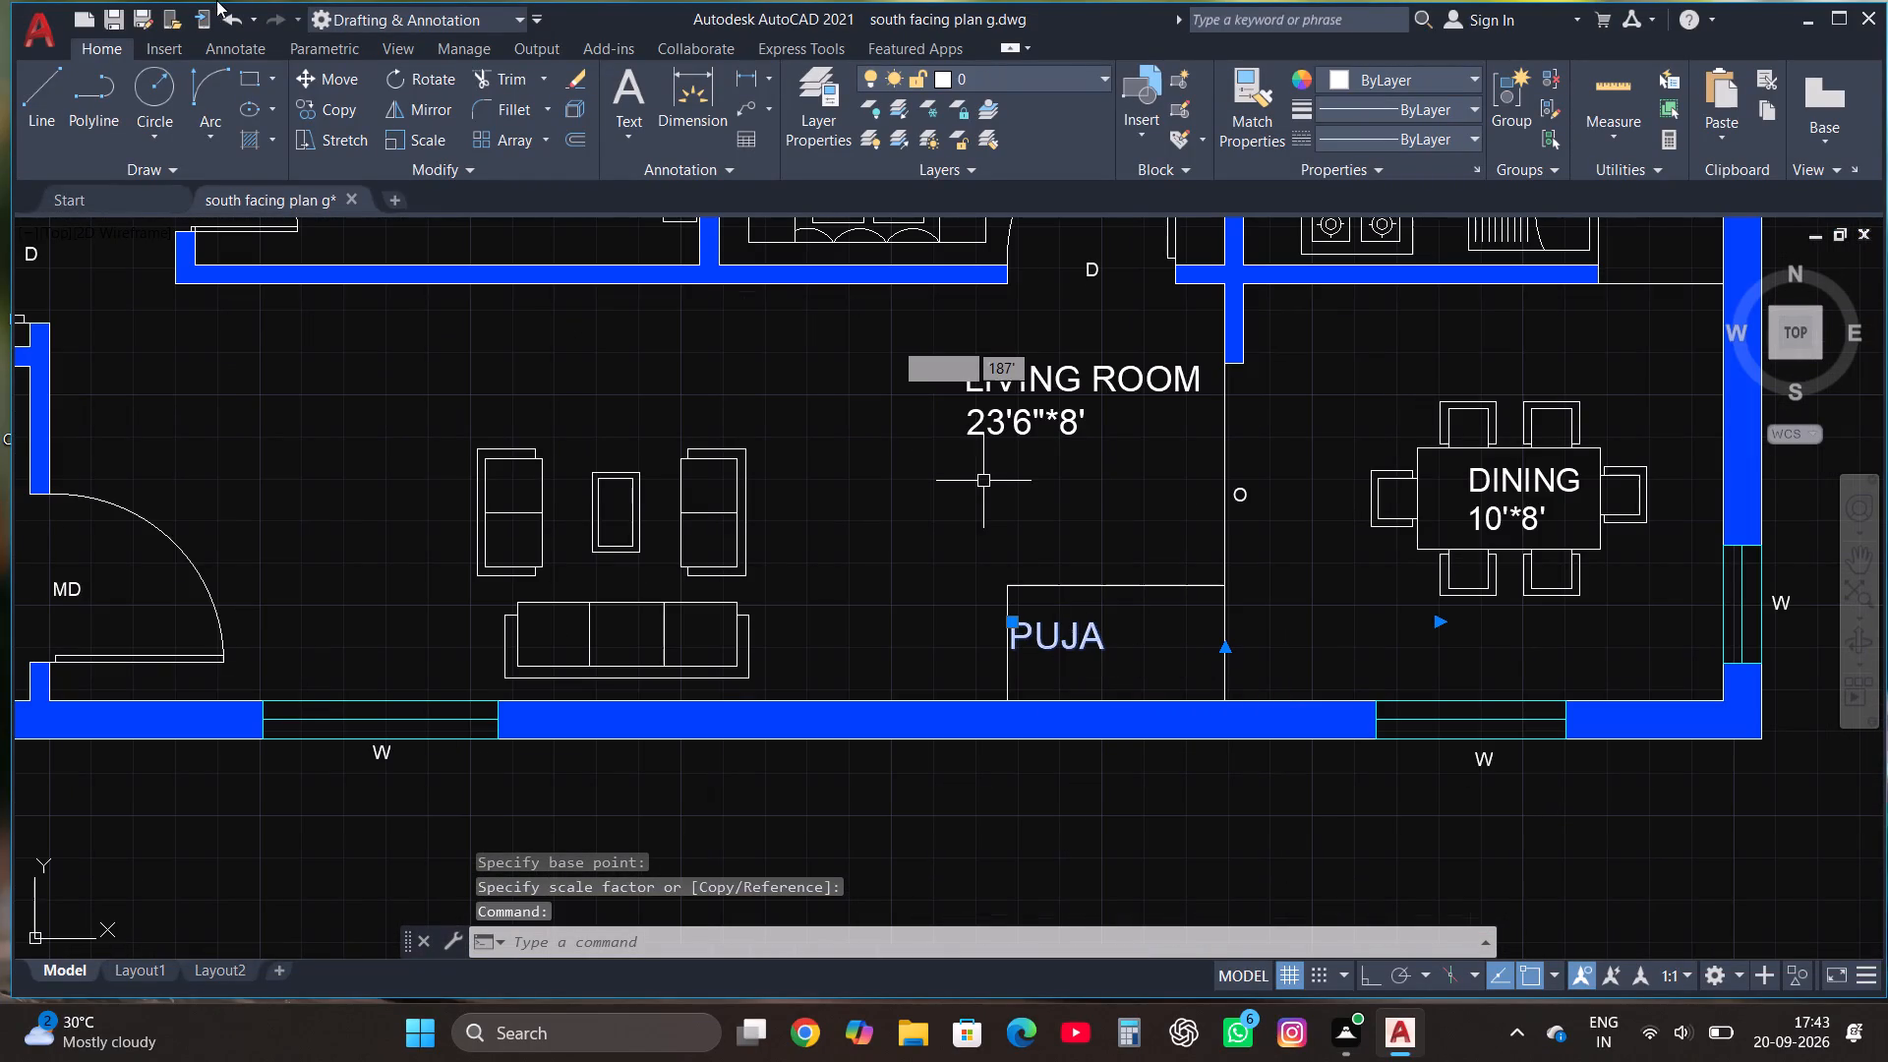
{"action": "left_click", "coordinate": [317, 75]}
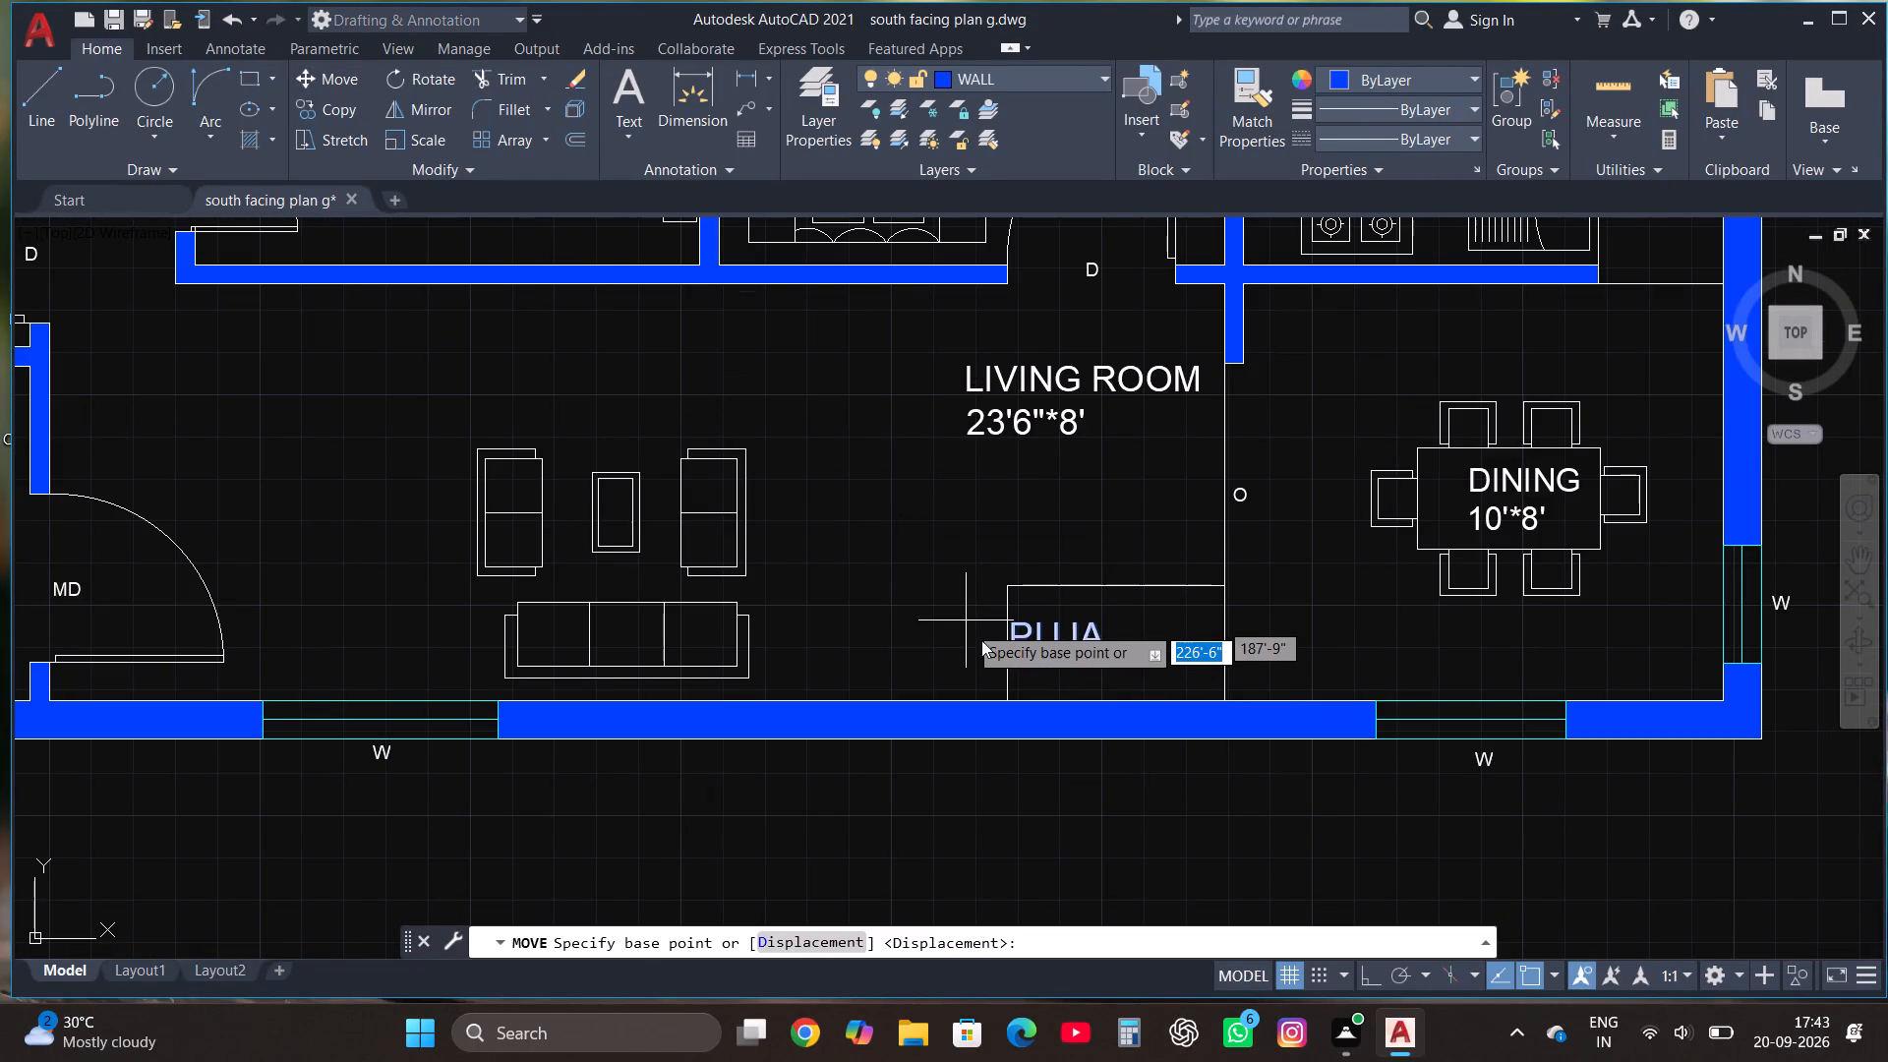
{"action": "left_click", "coordinate": [1049, 646]}
{"action": "left_click", "coordinate": [1062, 634]}
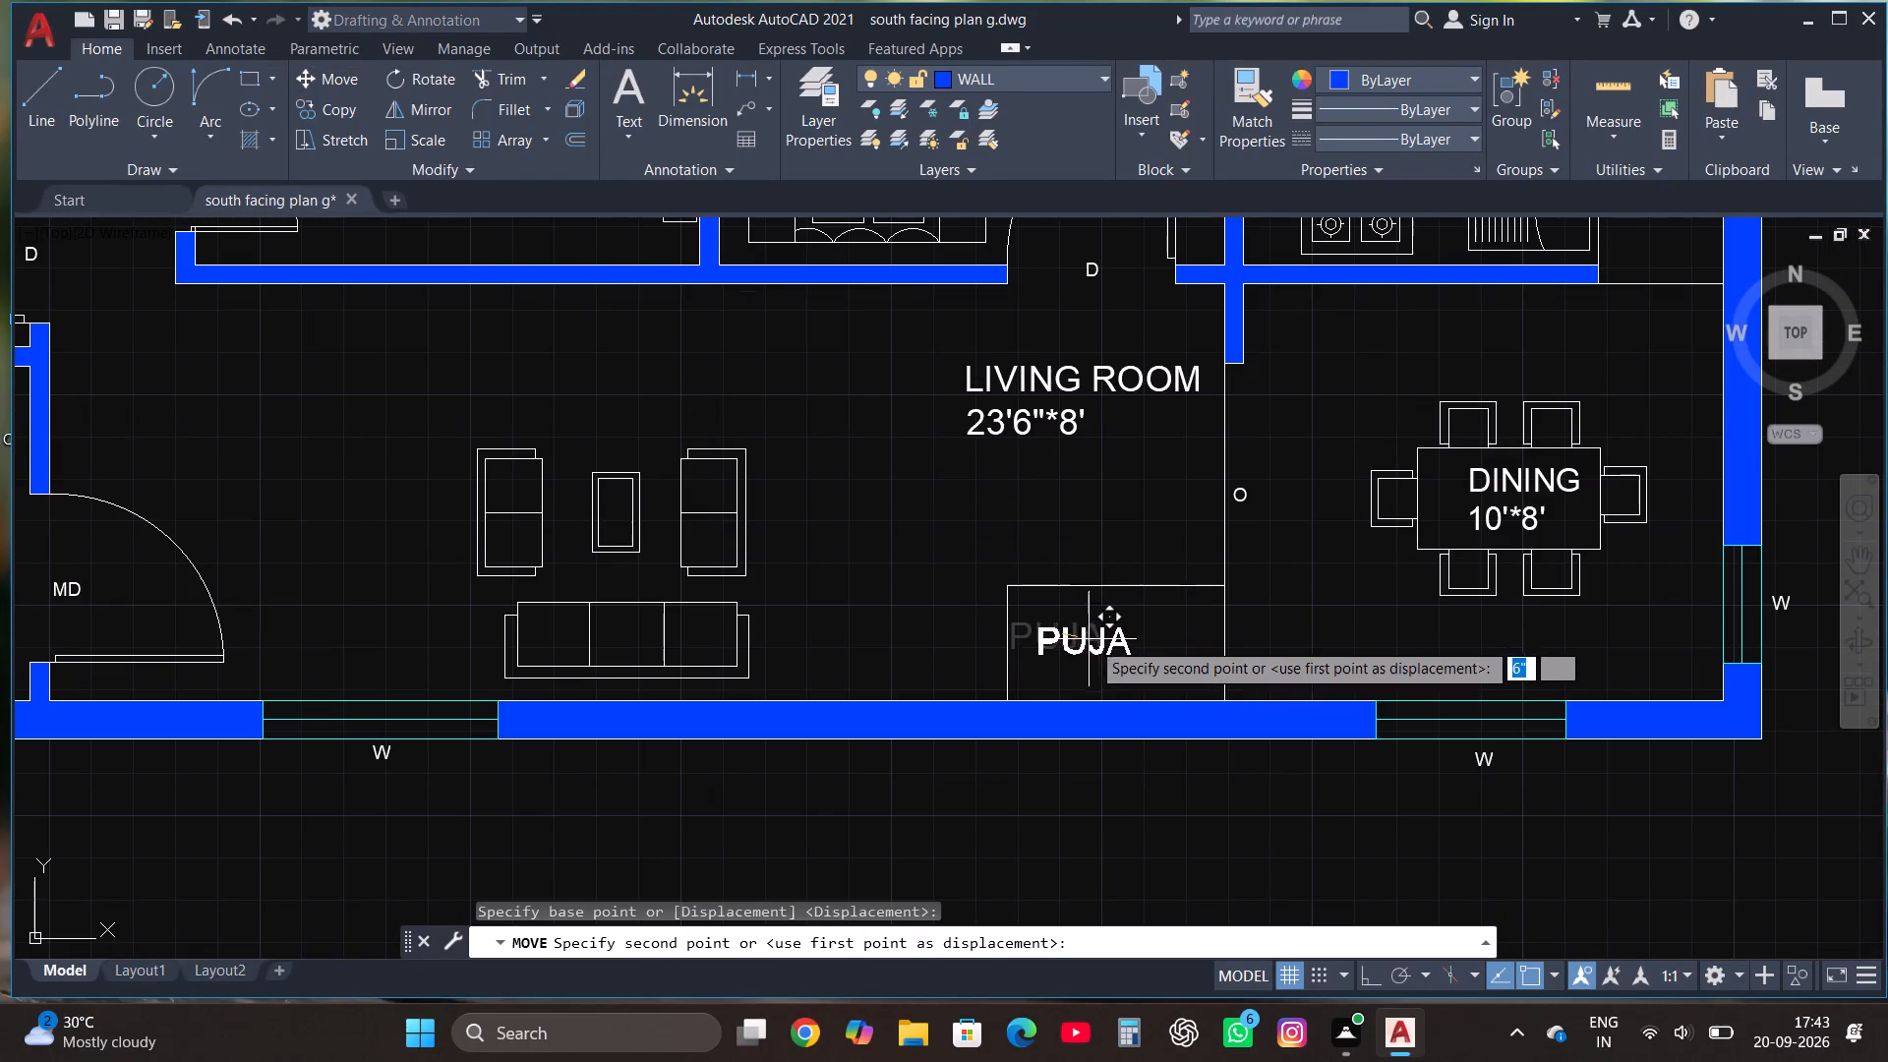
{"action": "left_click", "coordinate": [1101, 640]}
Move the LIVING ROOM label about 5 feet west, to the open area above the sofa set.
{"action": "scroll", "coordinate": [740, 598], "scroll_direction": "down", "scroll_amount": 2}
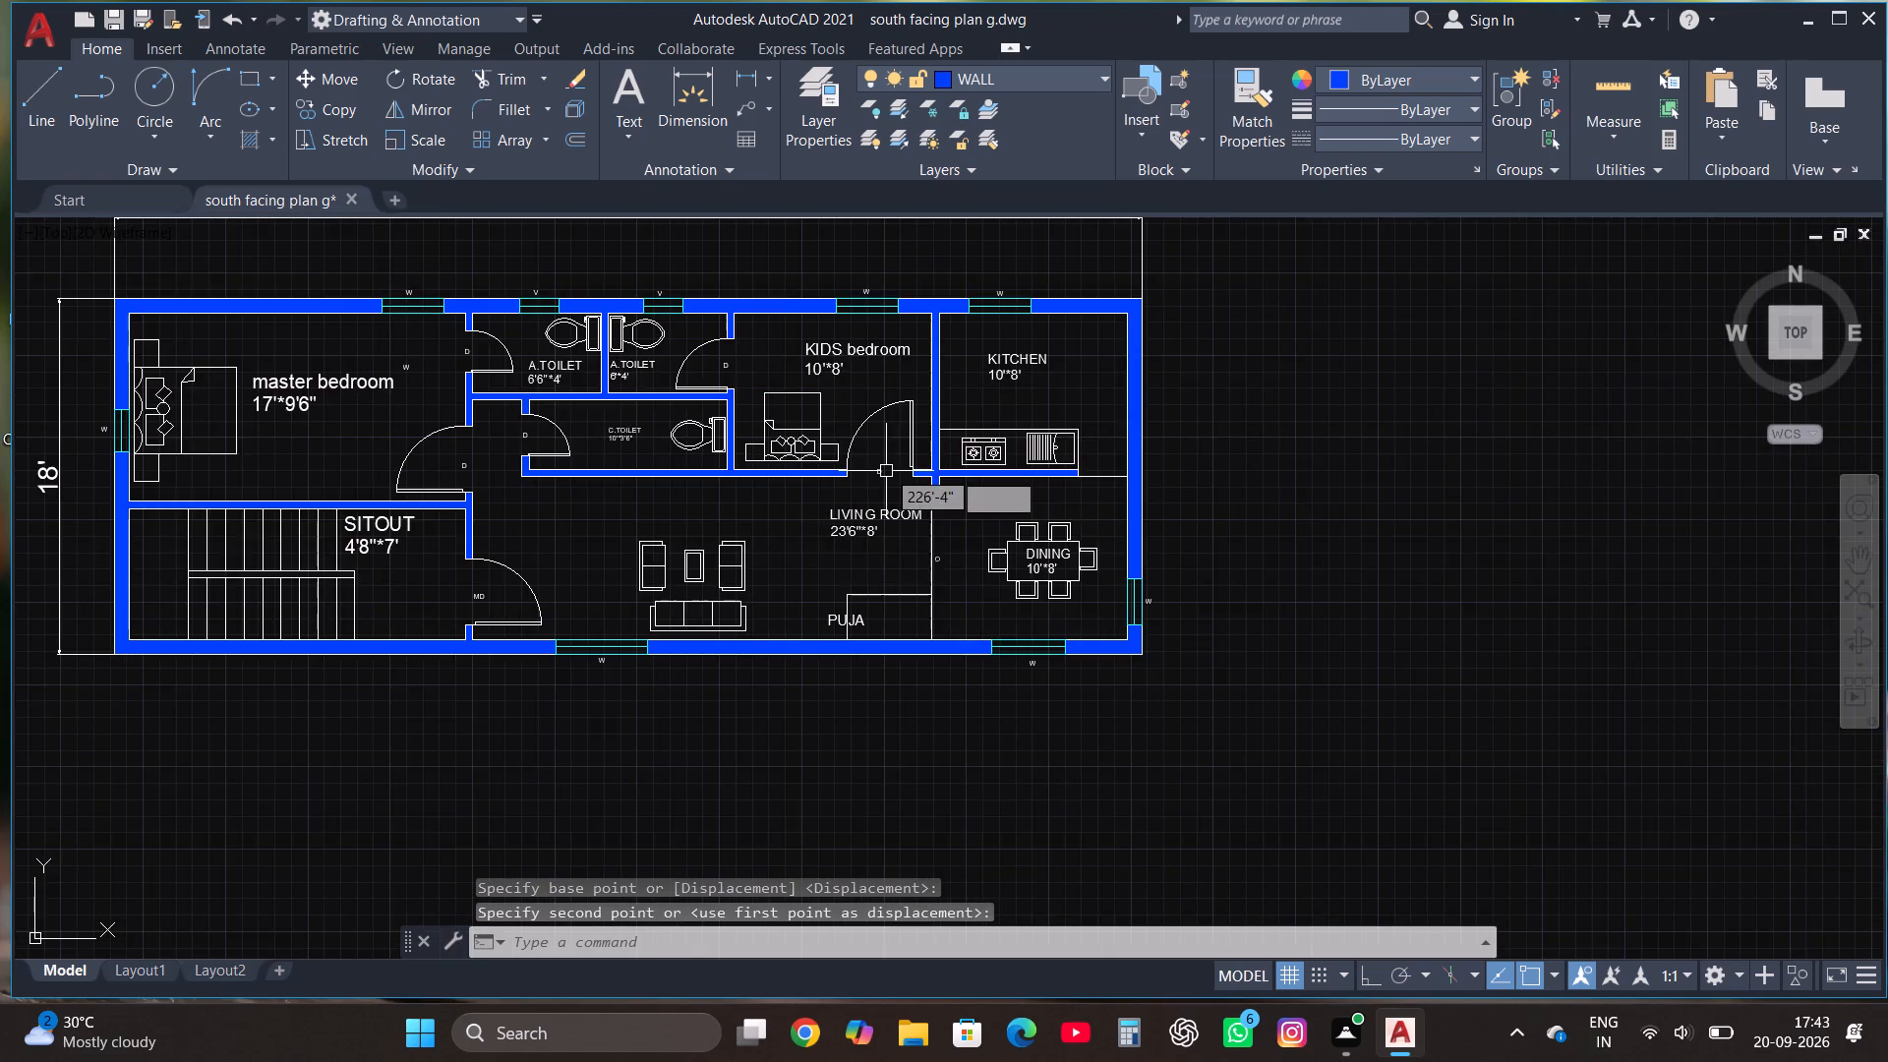
{"action": "scroll", "coordinate": [885, 469], "scroll_direction": "up", "scroll_amount": 2}
{"action": "left_click", "coordinate": [841, 578]}
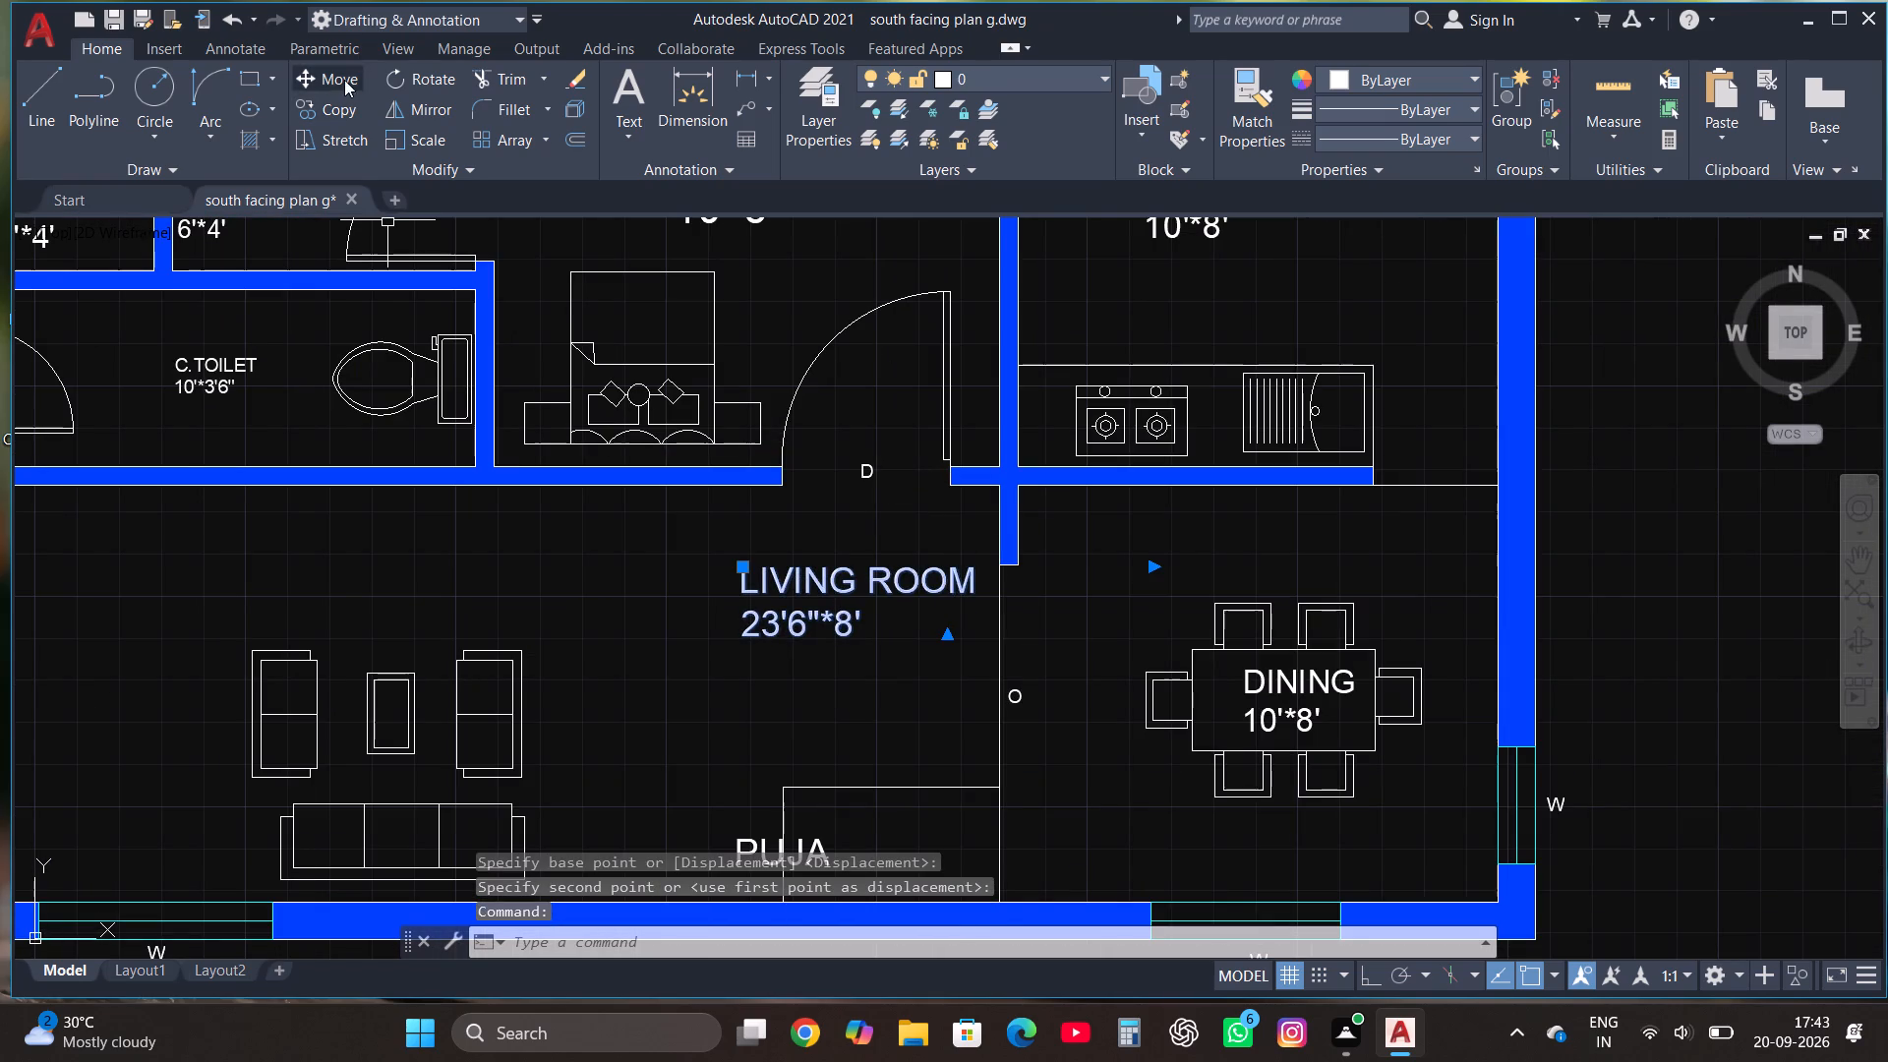
{"action": "left_click", "coordinate": [343, 75]}
{"action": "left_click", "coordinate": [829, 592]}
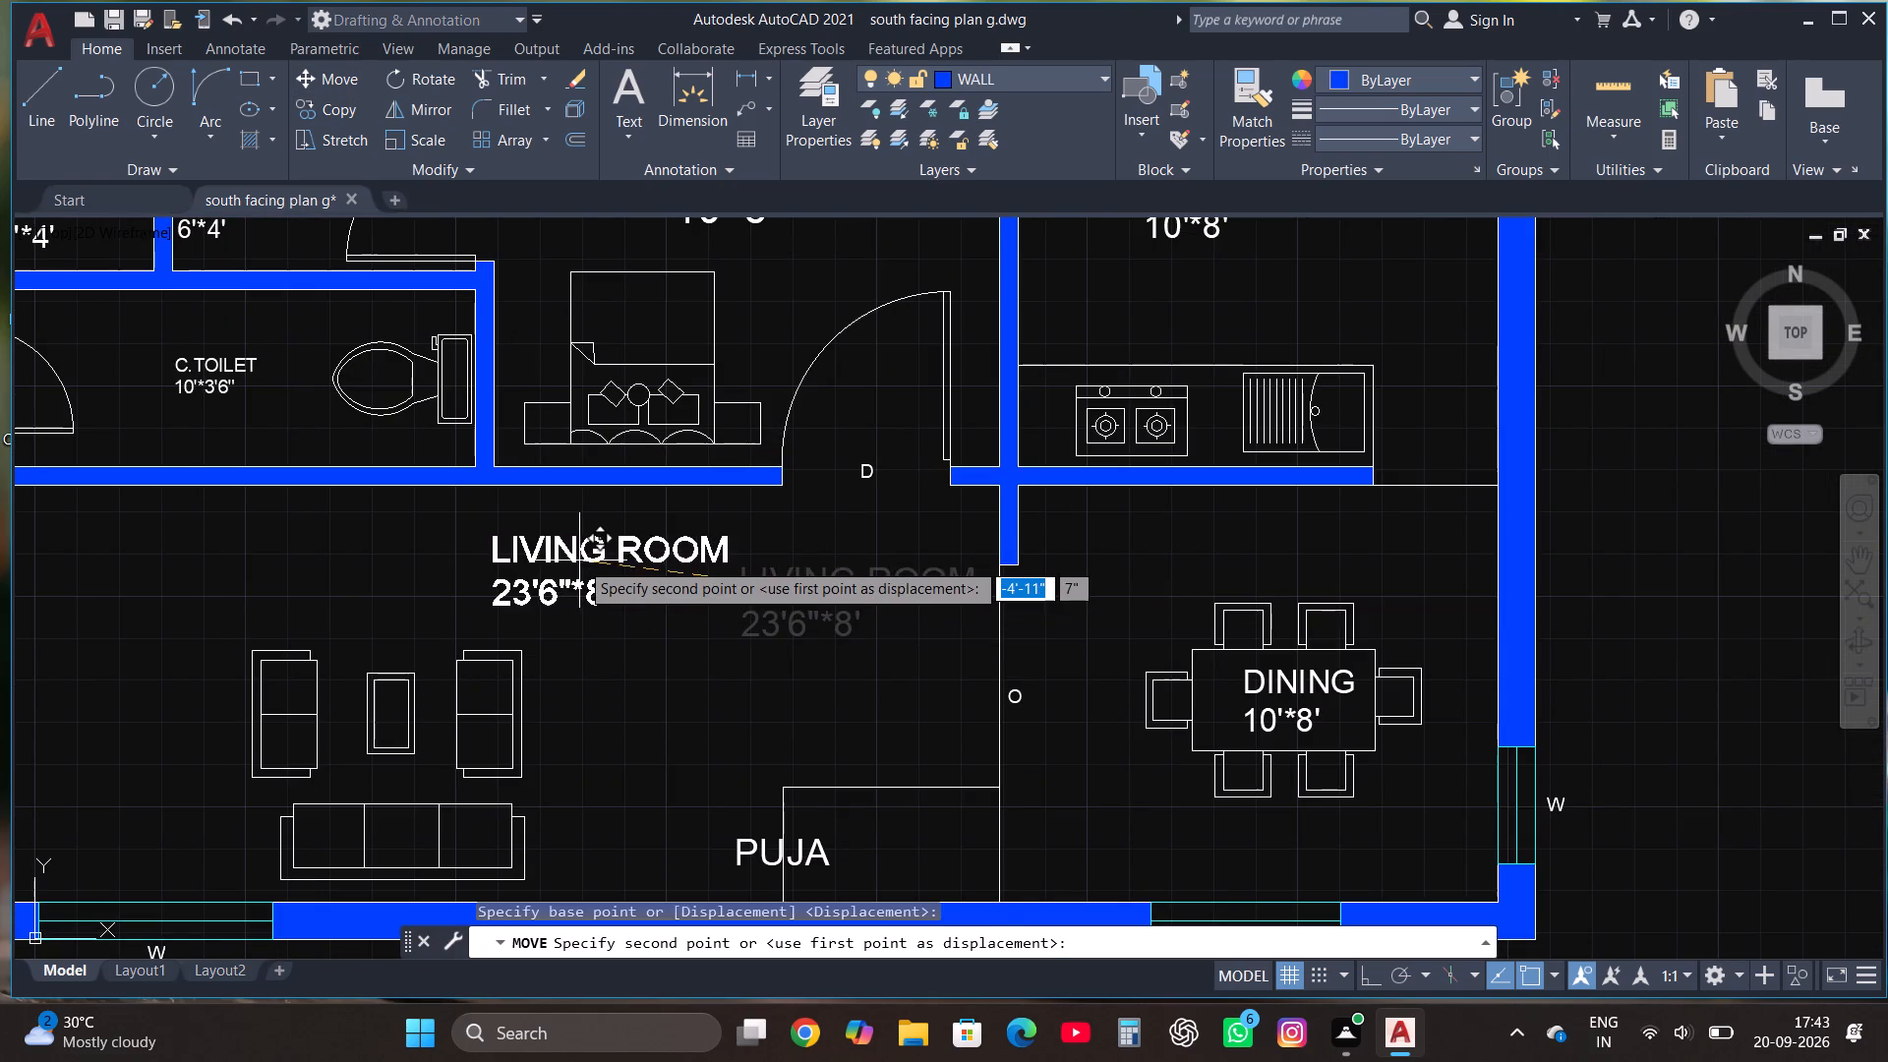
{"action": "left_click", "coordinate": [579, 560]}
Copy the entire floor plan with its dimensions straight south, clear of the original, with Ortho on.
{"action": "scroll", "coordinate": [994, 497], "scroll_direction": "down", "scroll_amount": 3}
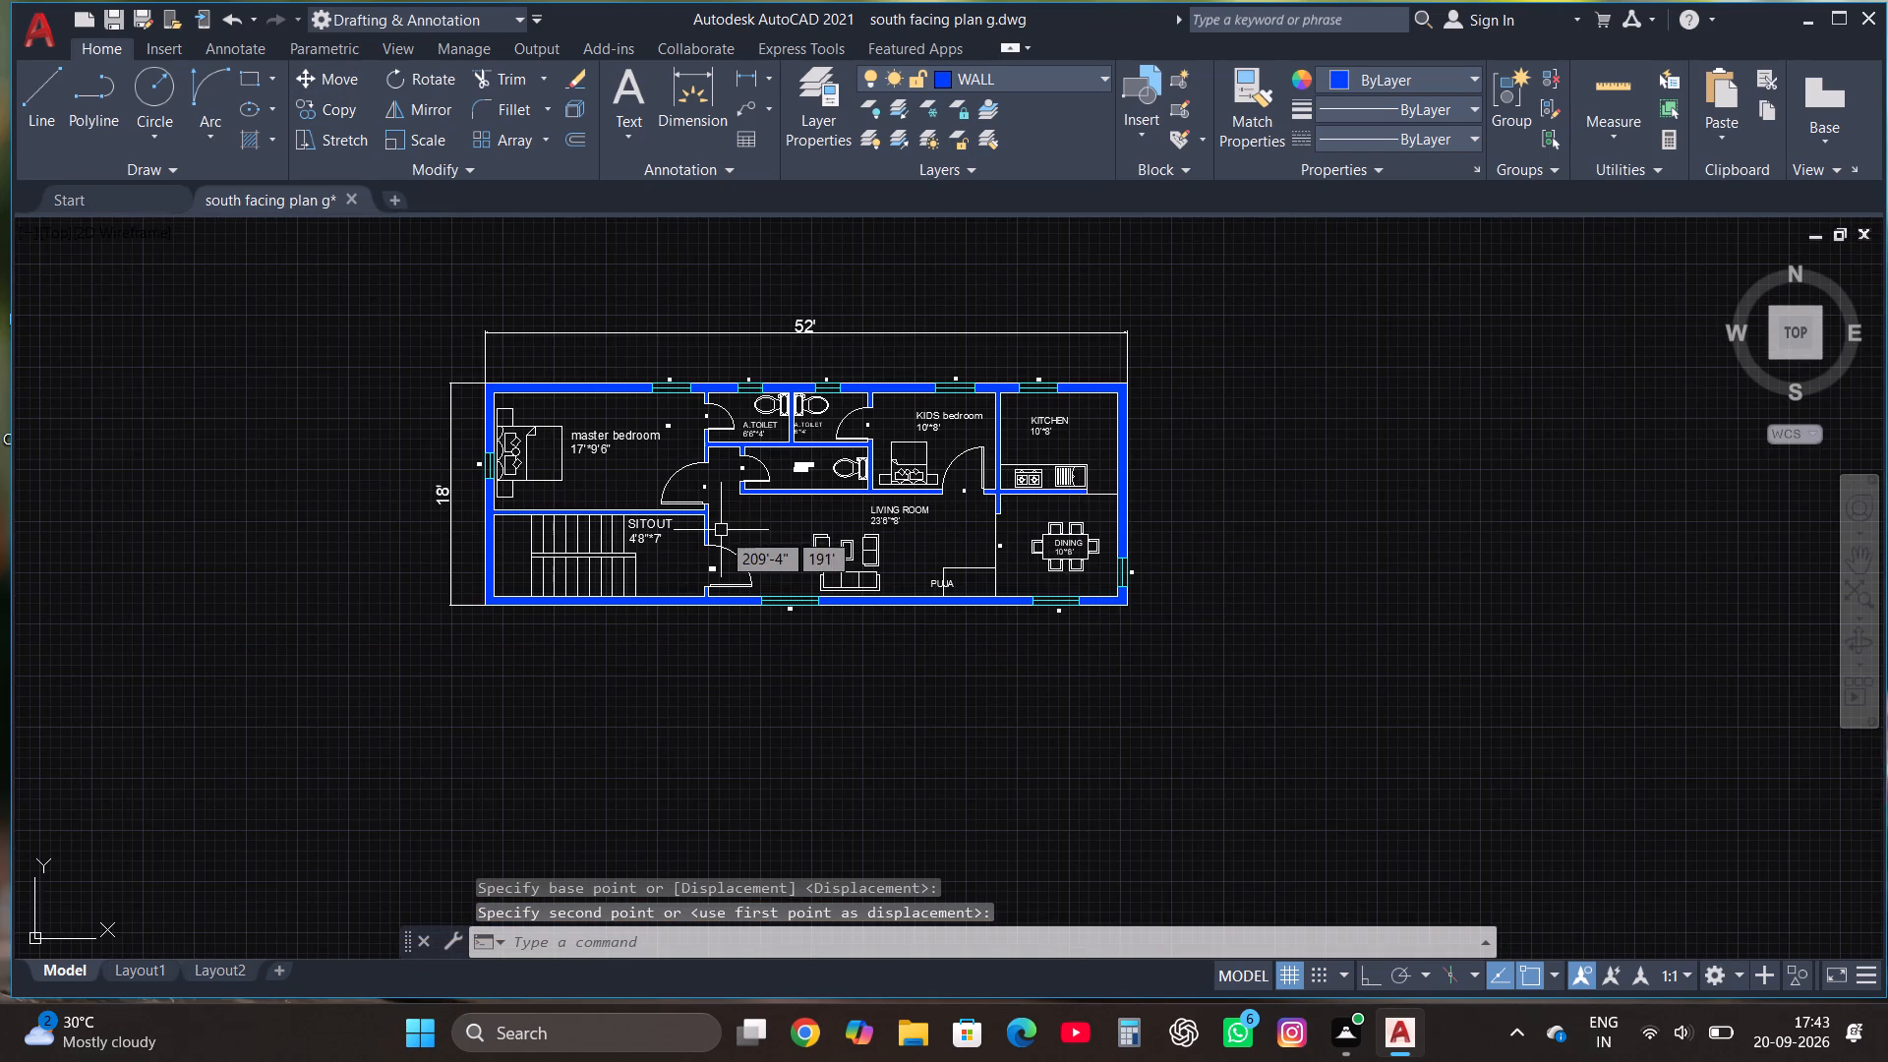
{"action": "scroll", "coordinate": [1106, 442], "scroll_direction": "up", "scroll_amount": 1}
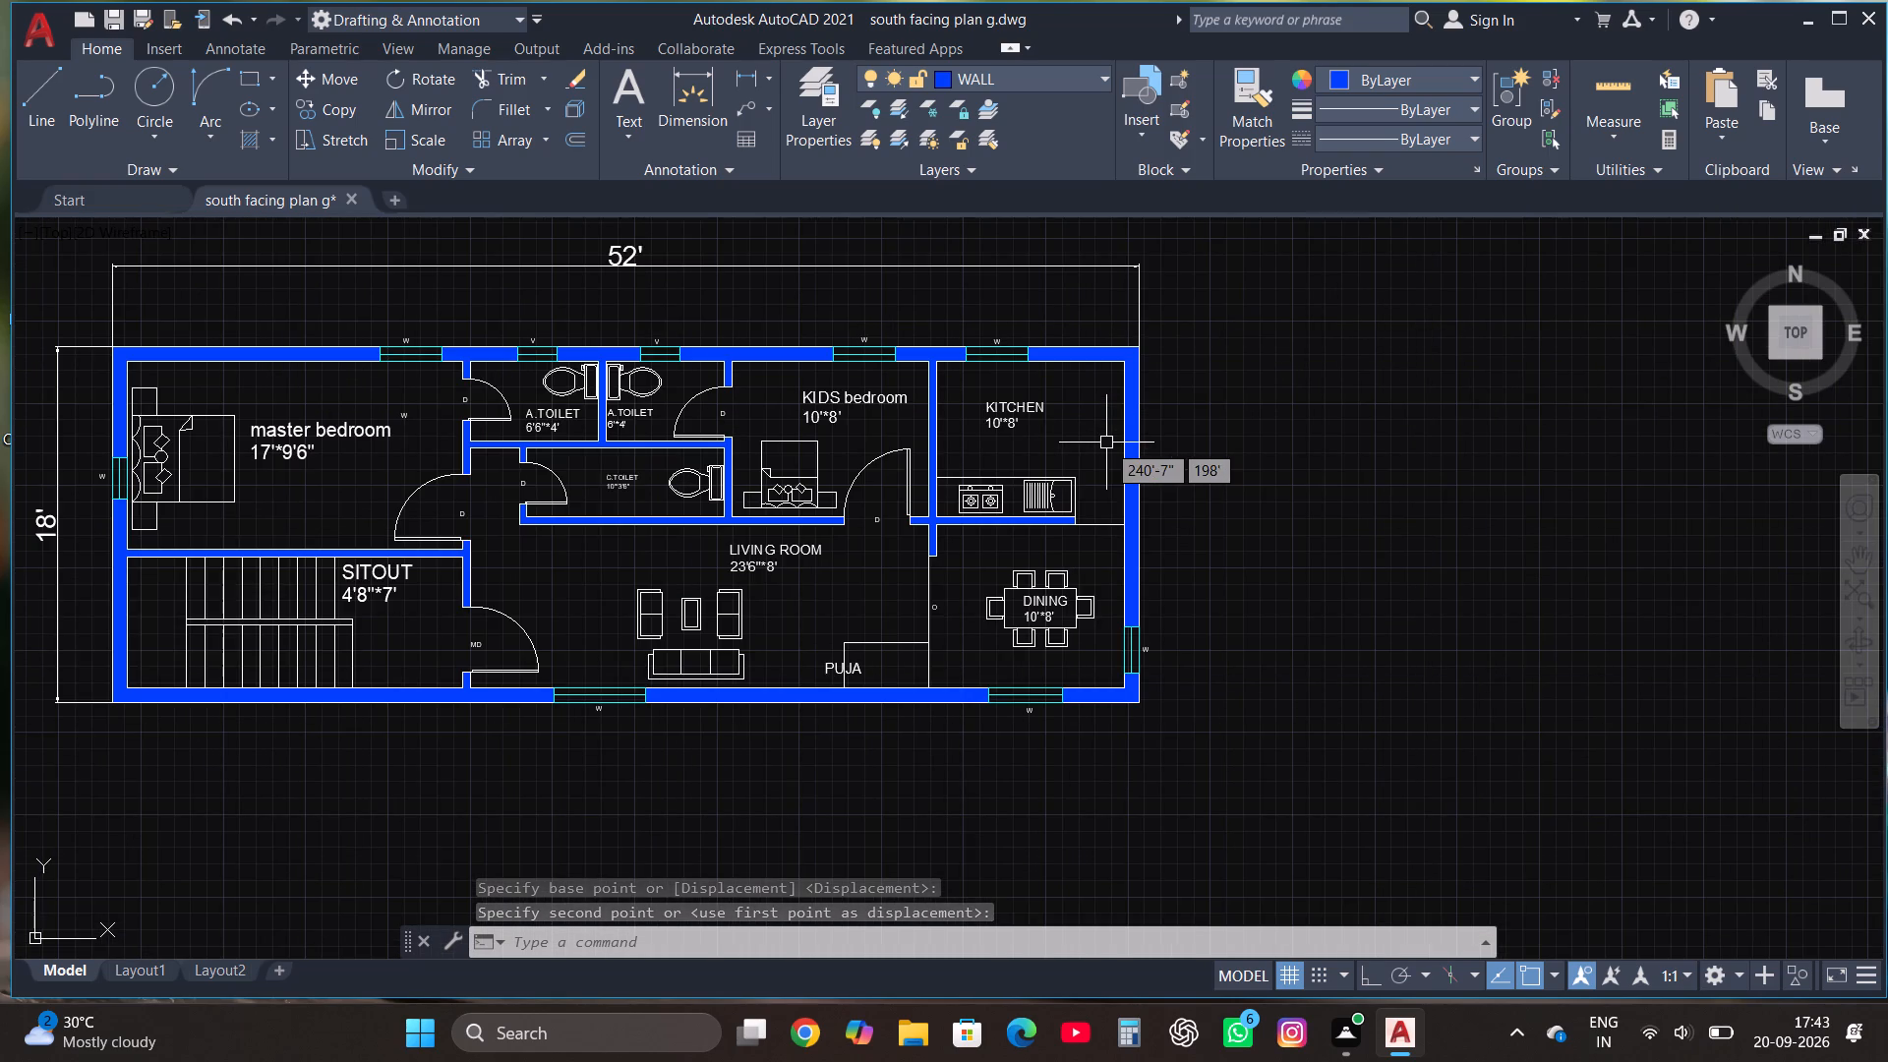
{"action": "scroll", "coordinate": [483, 462], "scroll_direction": "down", "scroll_amount": 1}
{"action": "left_click", "coordinate": [136, 666]}
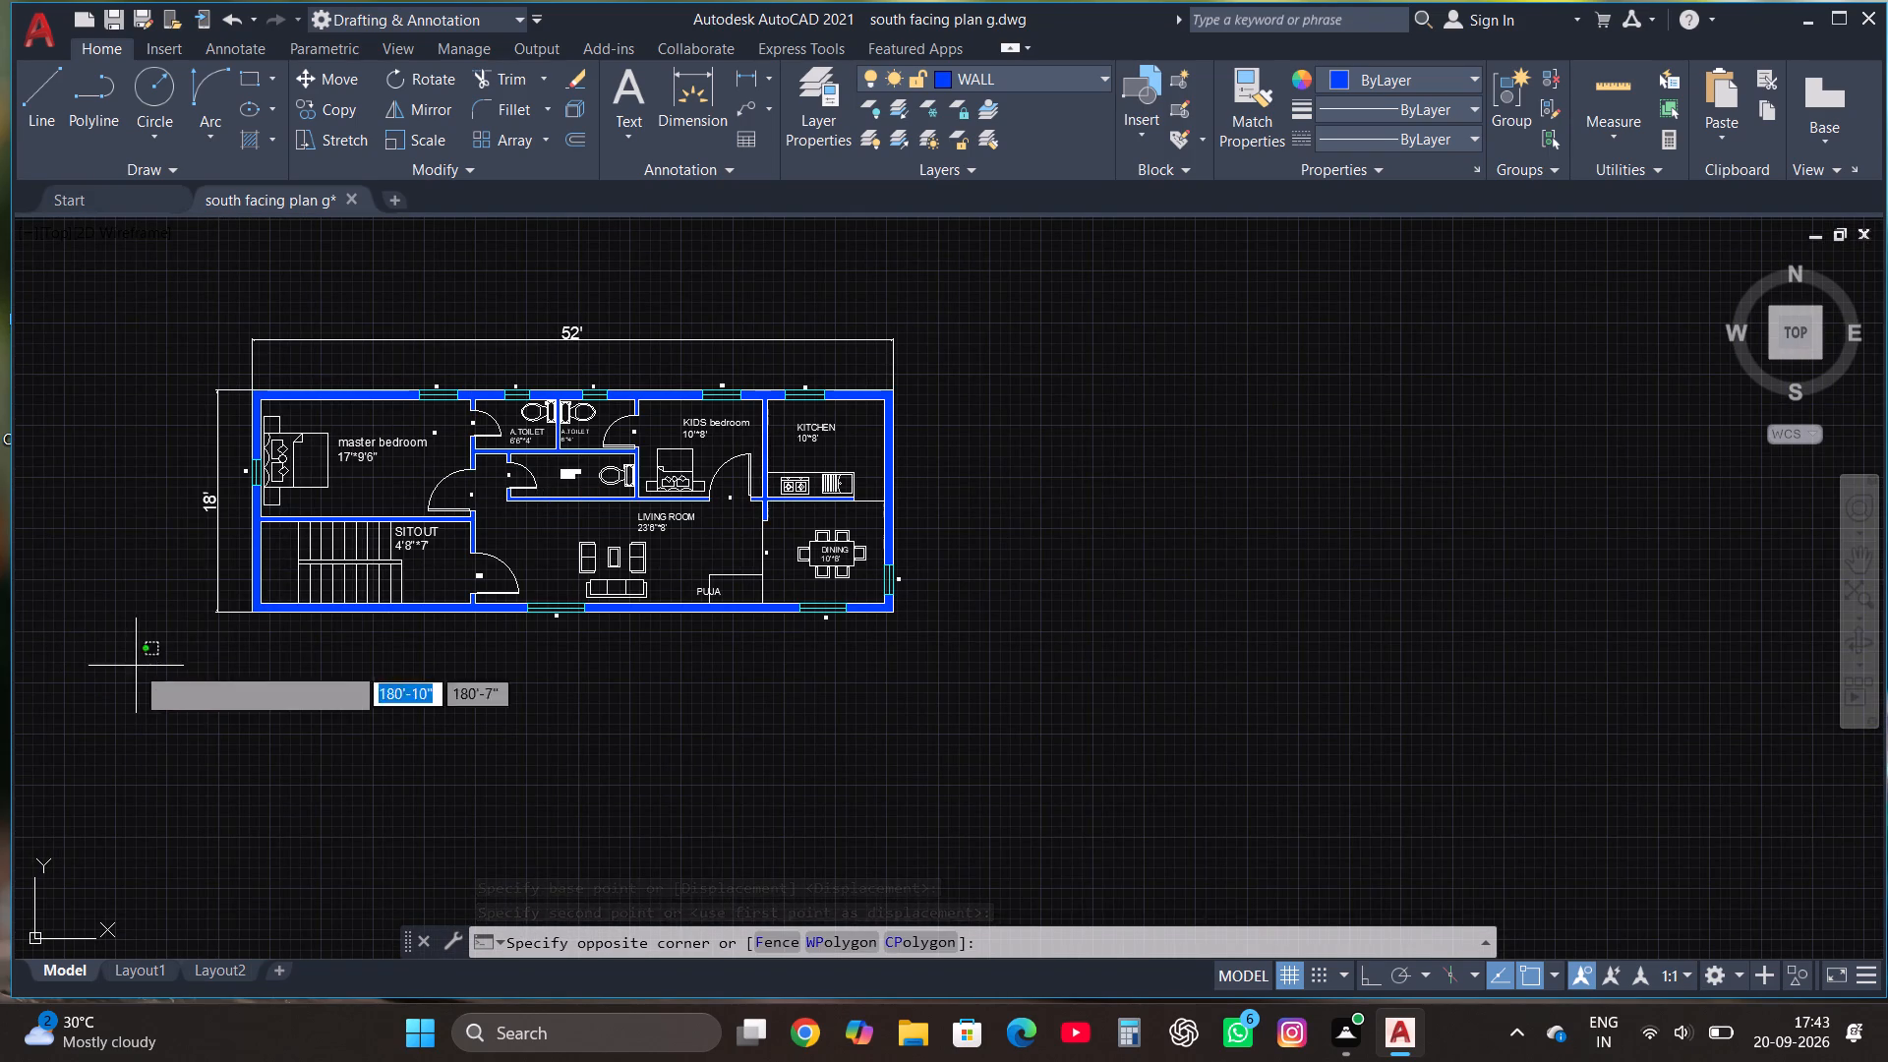
{"action": "left_click", "coordinate": [1078, 308]}
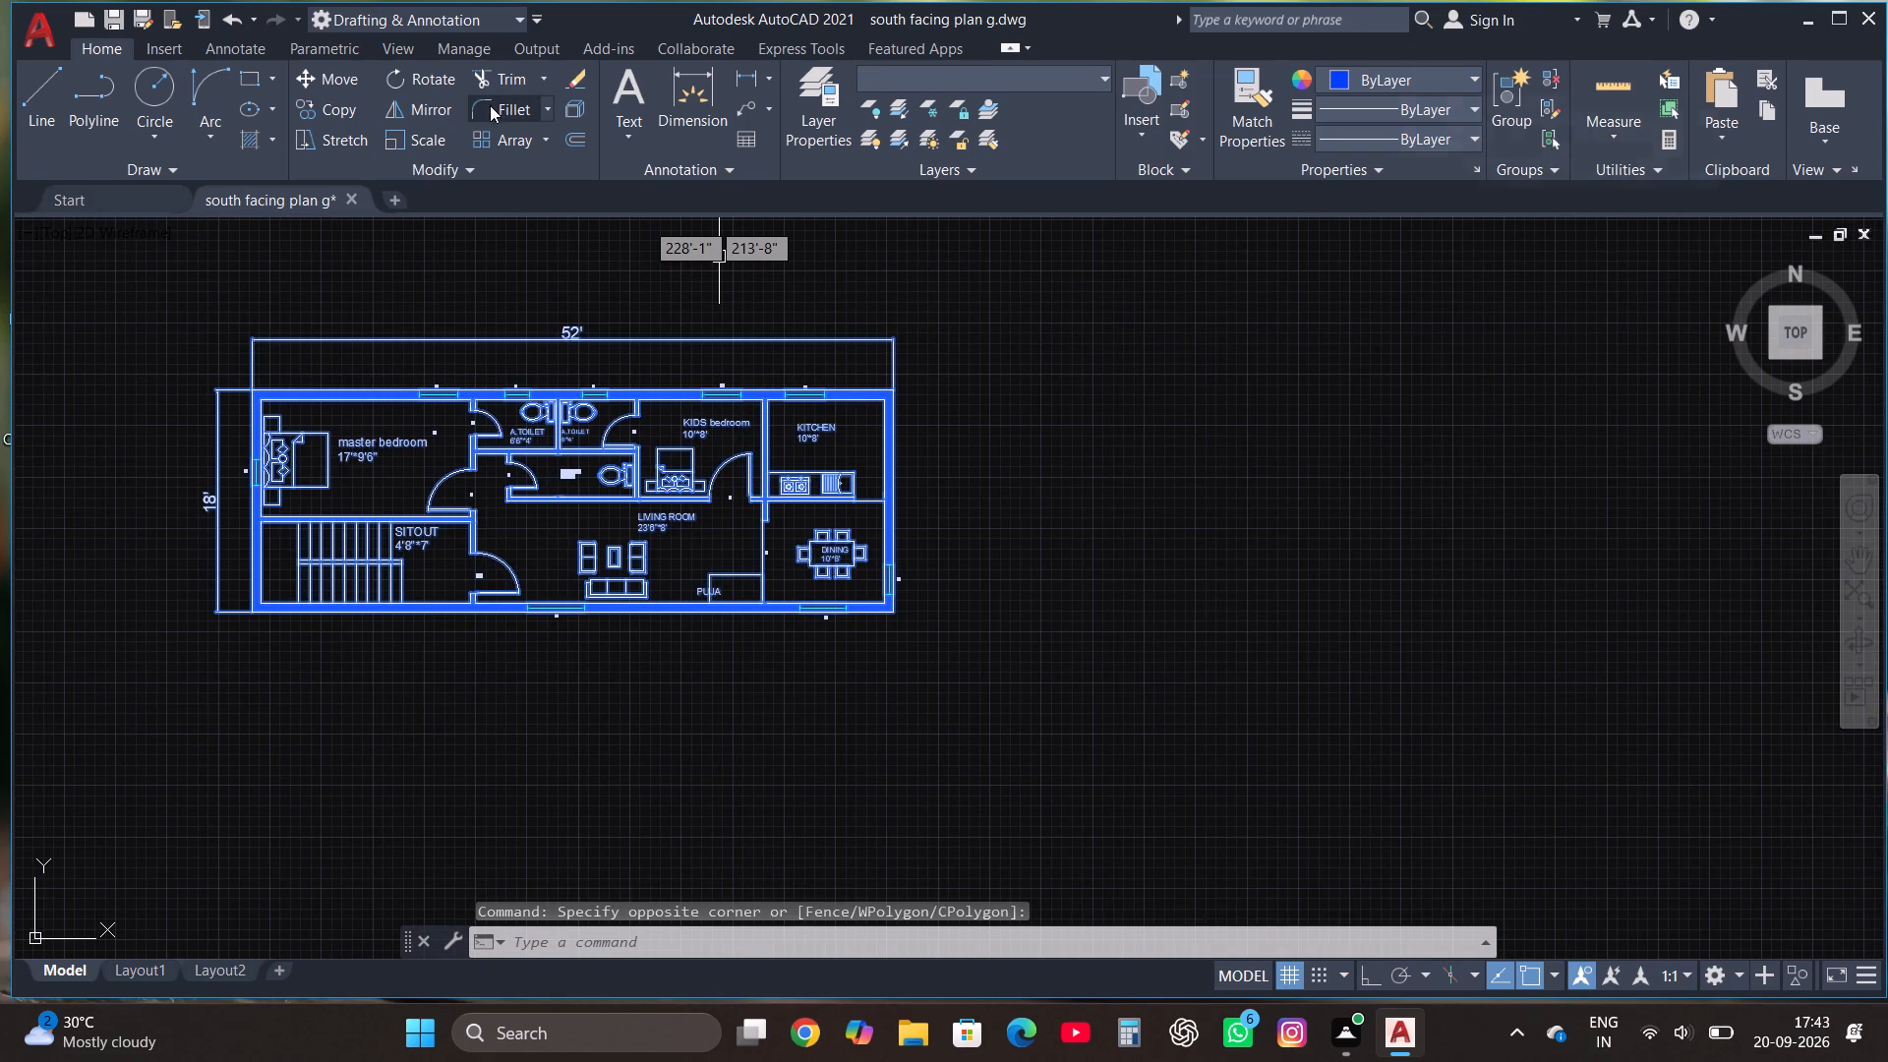
{"action": "left_click", "coordinate": [338, 110]}
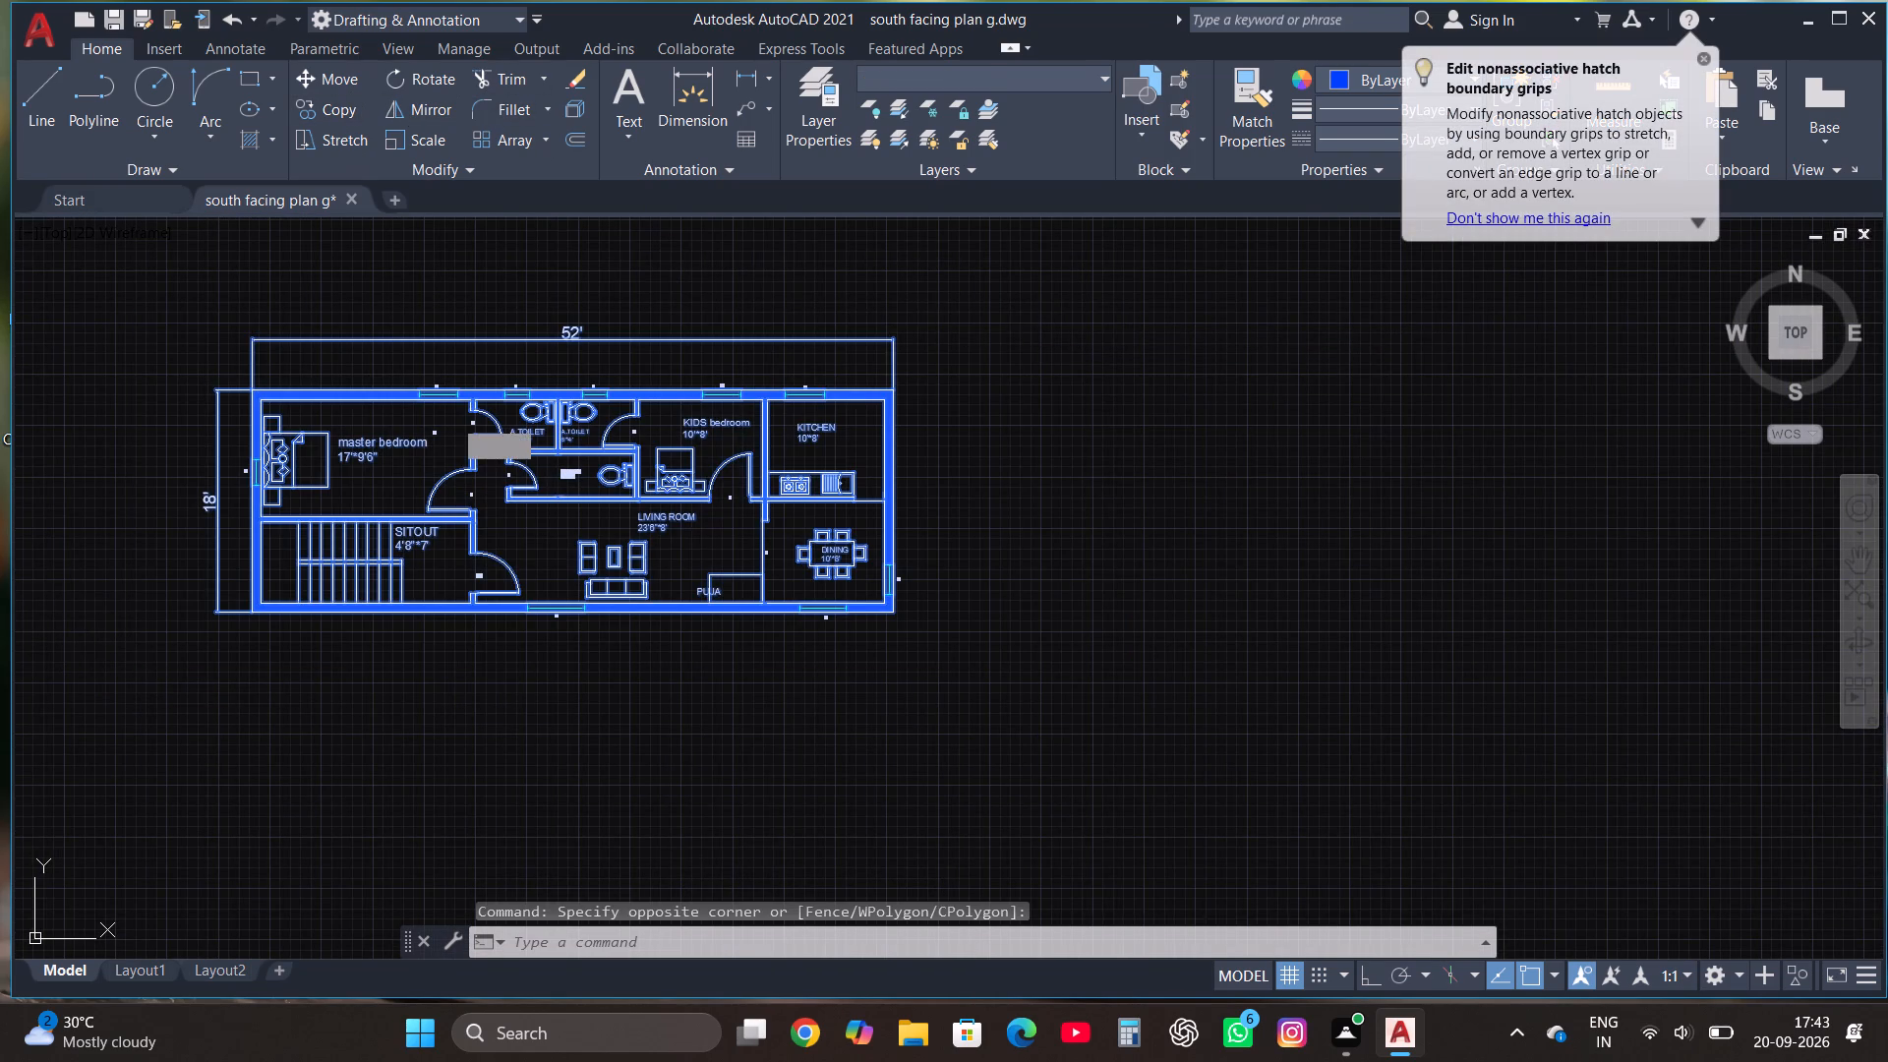
{"action": "left_click", "coordinate": [533, 494]}
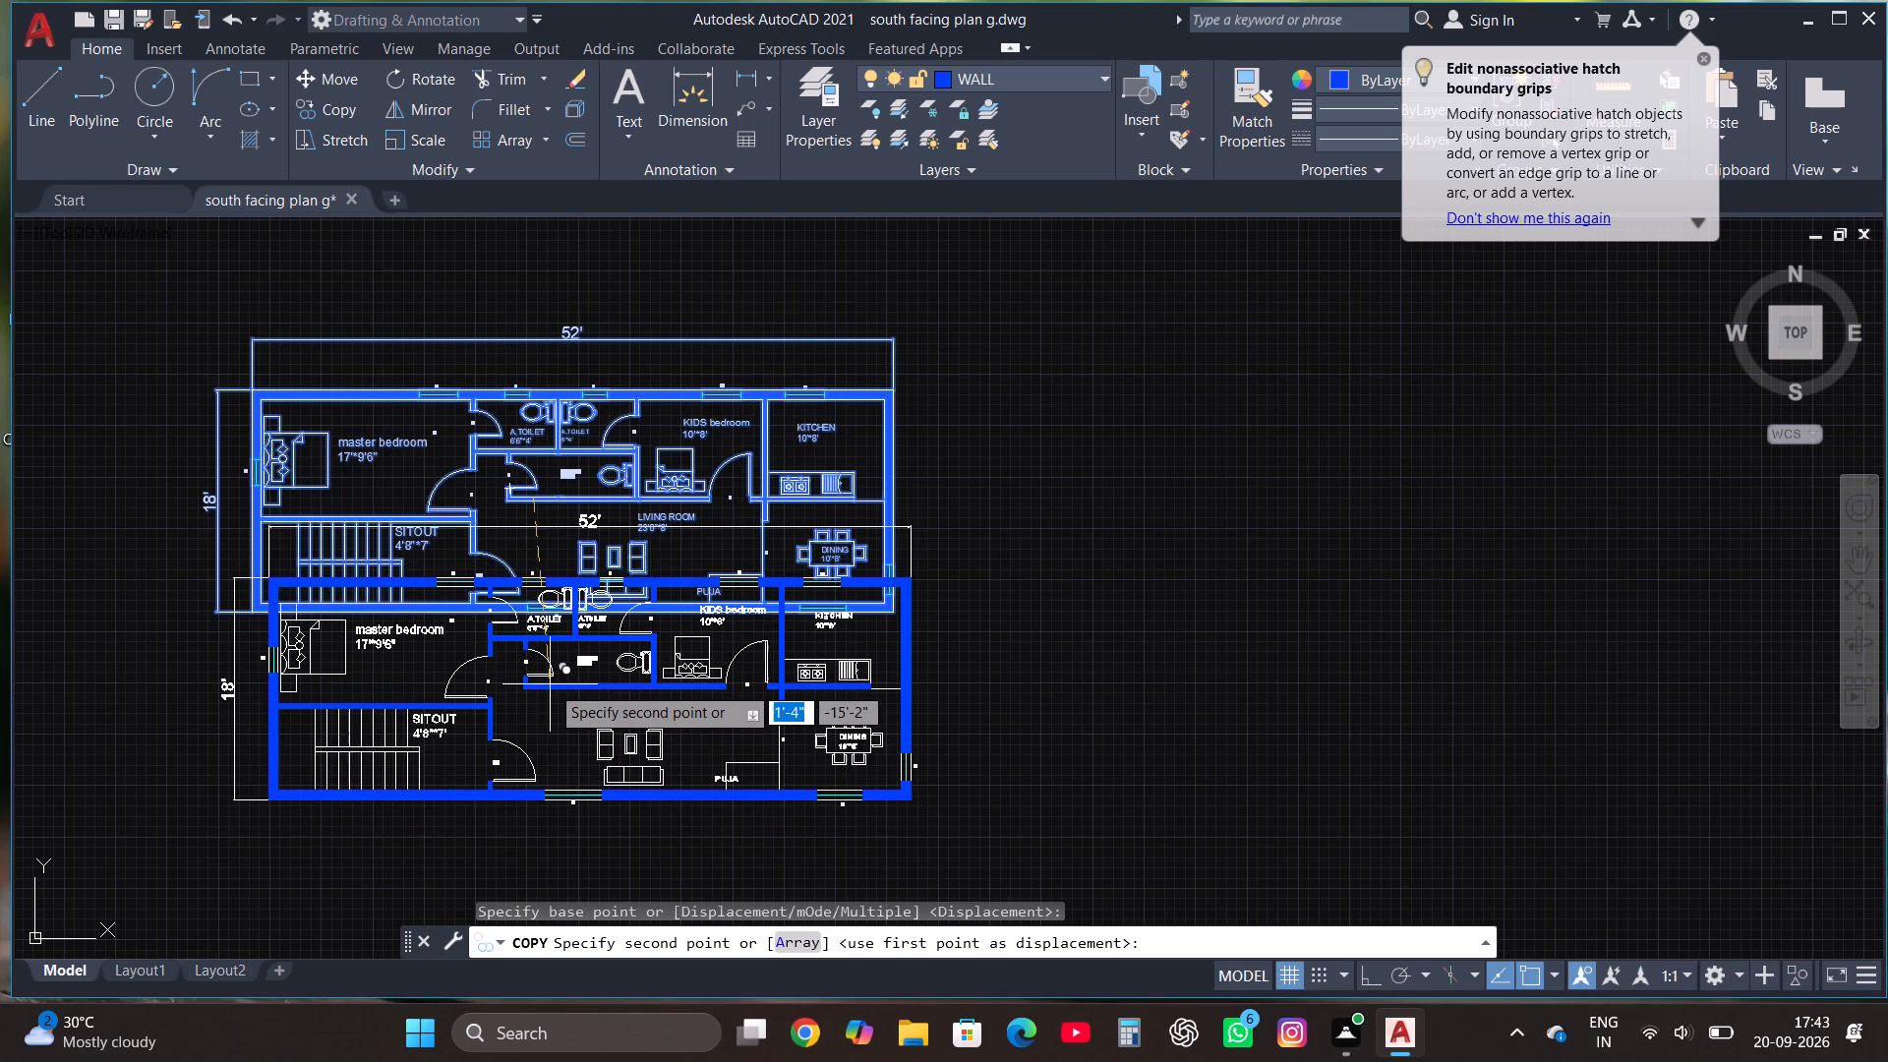
{"action": "key", "text": "F8"}
{"action": "scroll", "coordinate": [558, 650], "scroll_direction": "down", "scroll_amount": 3}
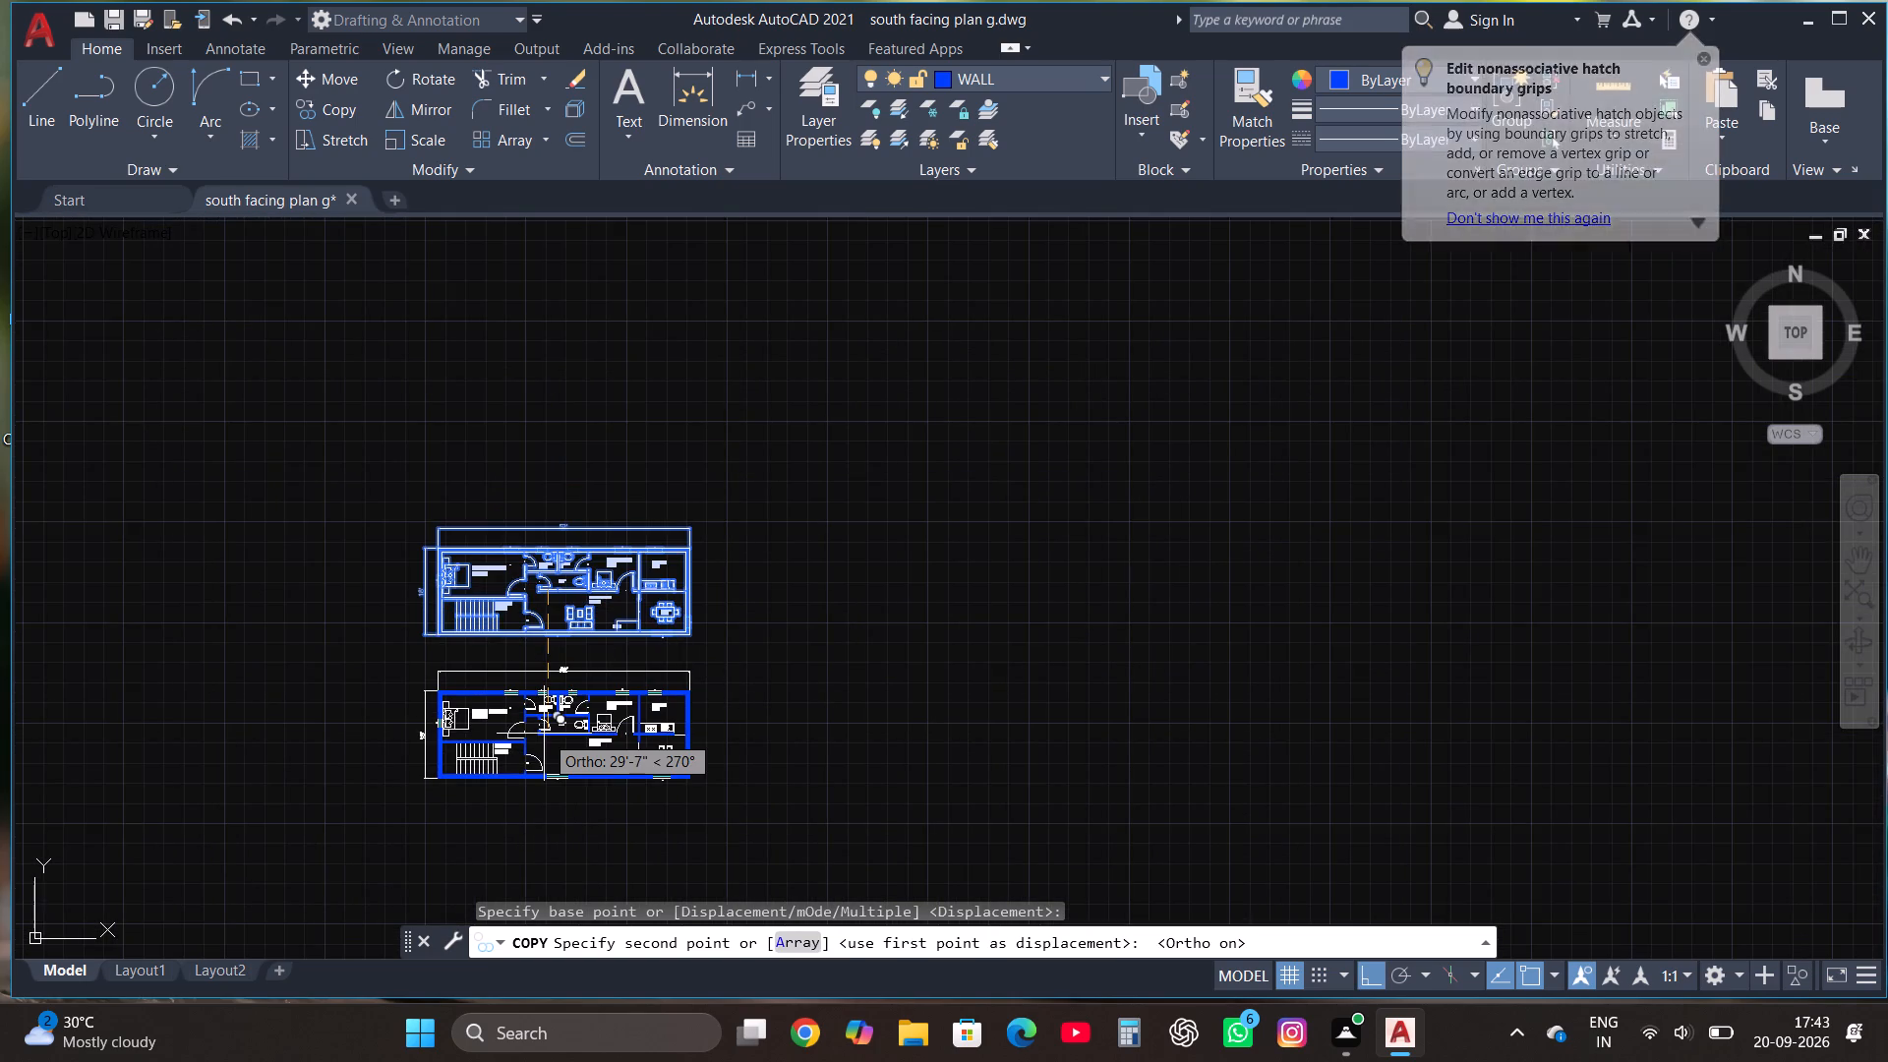
{"action": "left_click", "coordinate": [532, 759]}
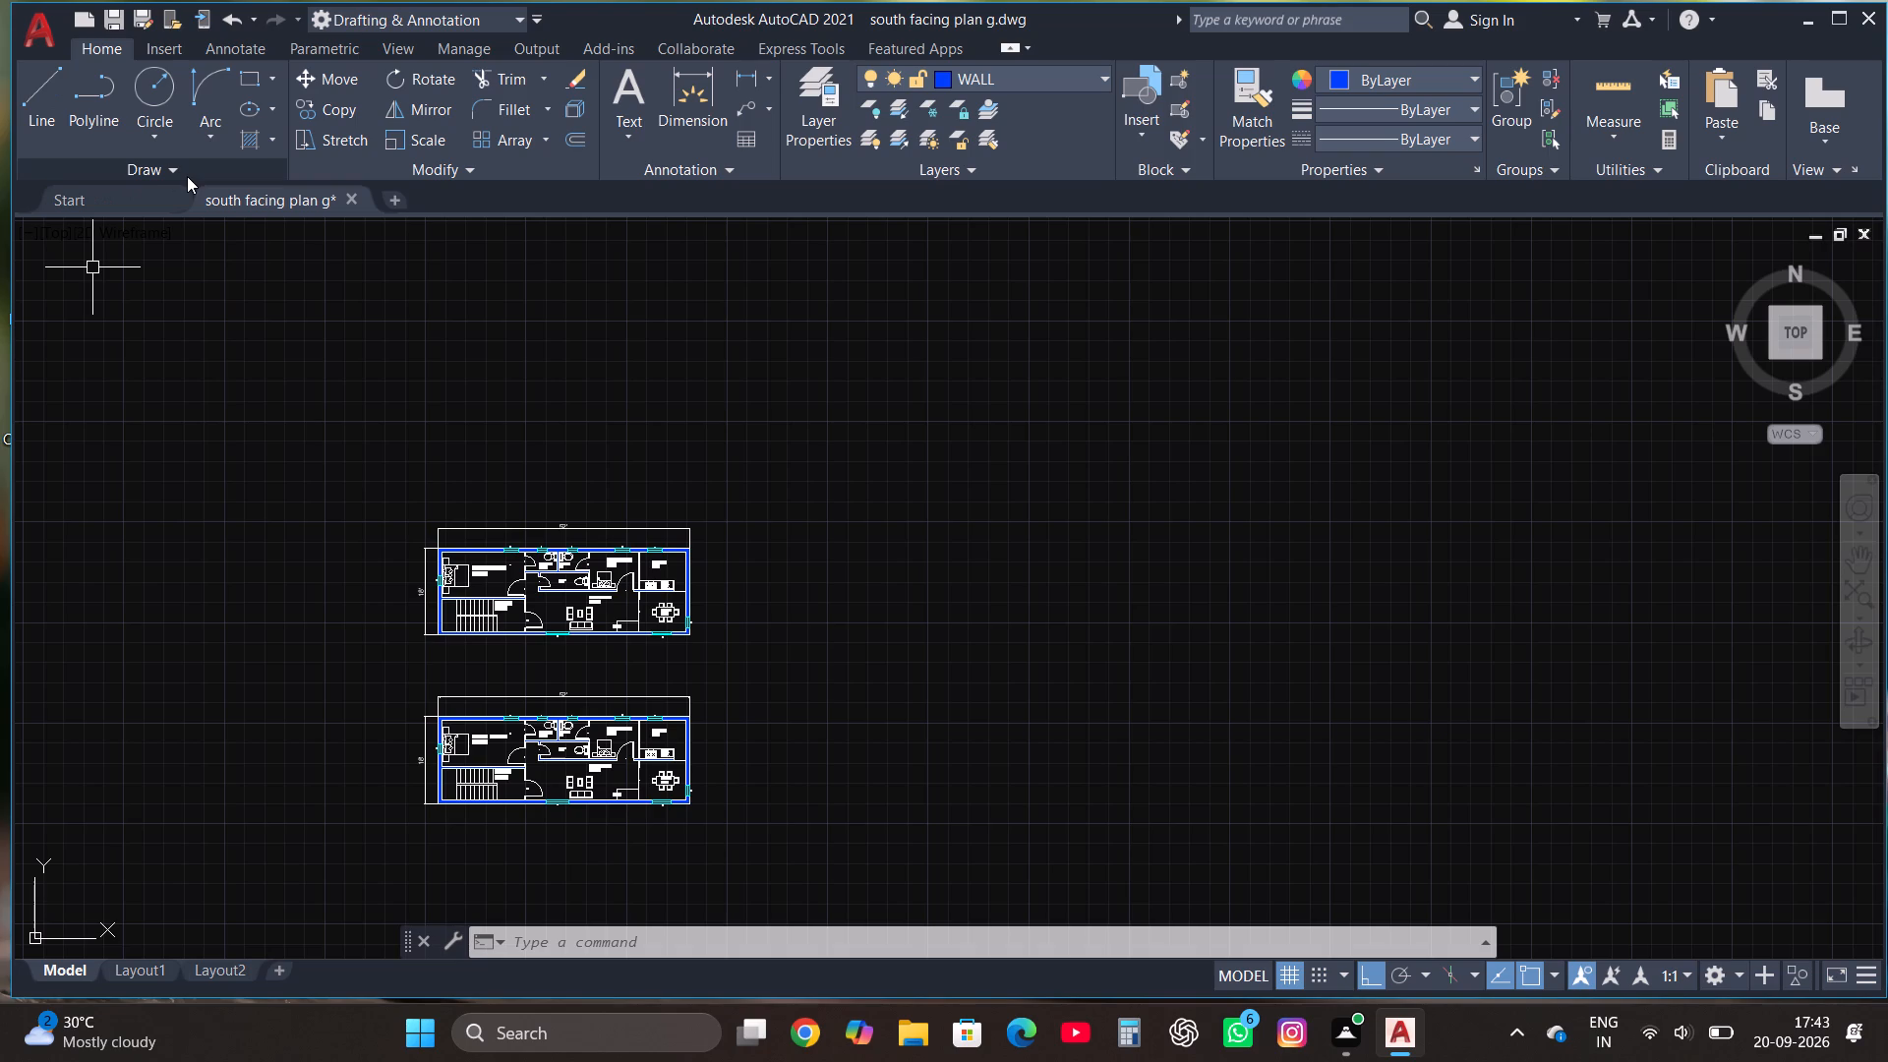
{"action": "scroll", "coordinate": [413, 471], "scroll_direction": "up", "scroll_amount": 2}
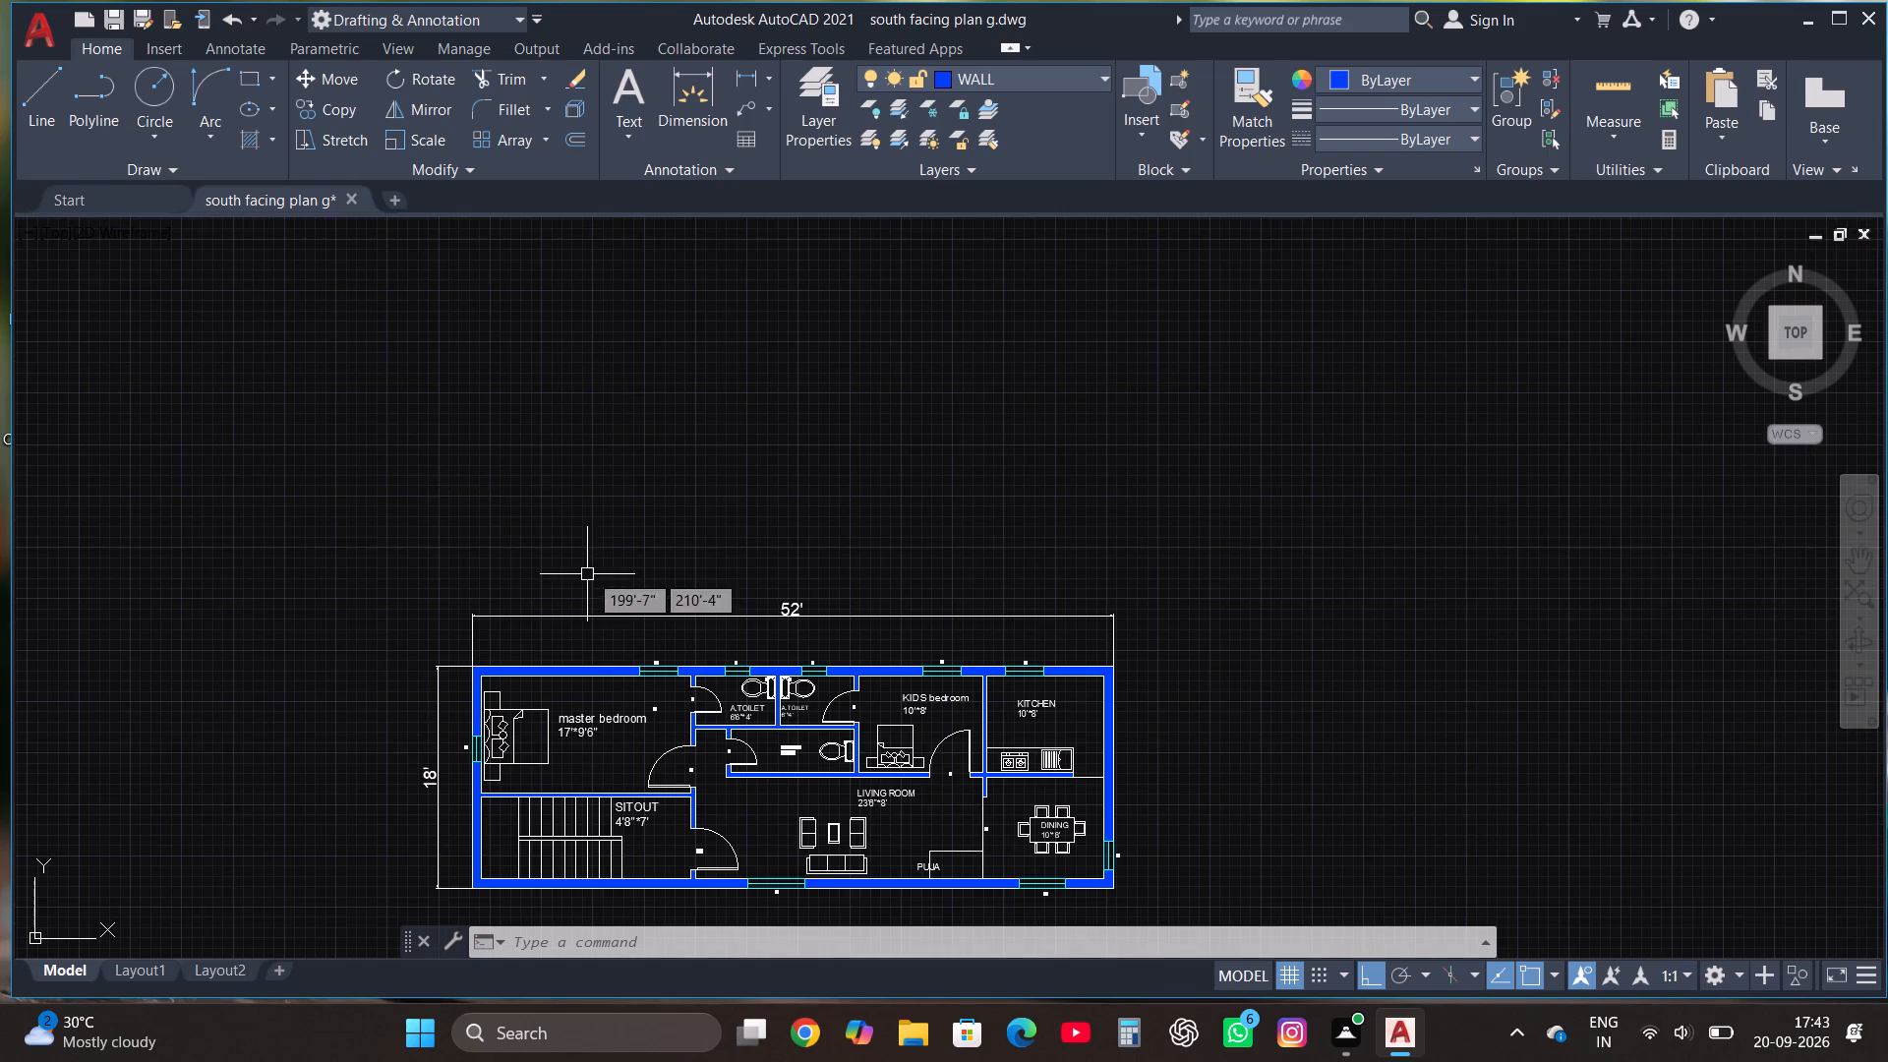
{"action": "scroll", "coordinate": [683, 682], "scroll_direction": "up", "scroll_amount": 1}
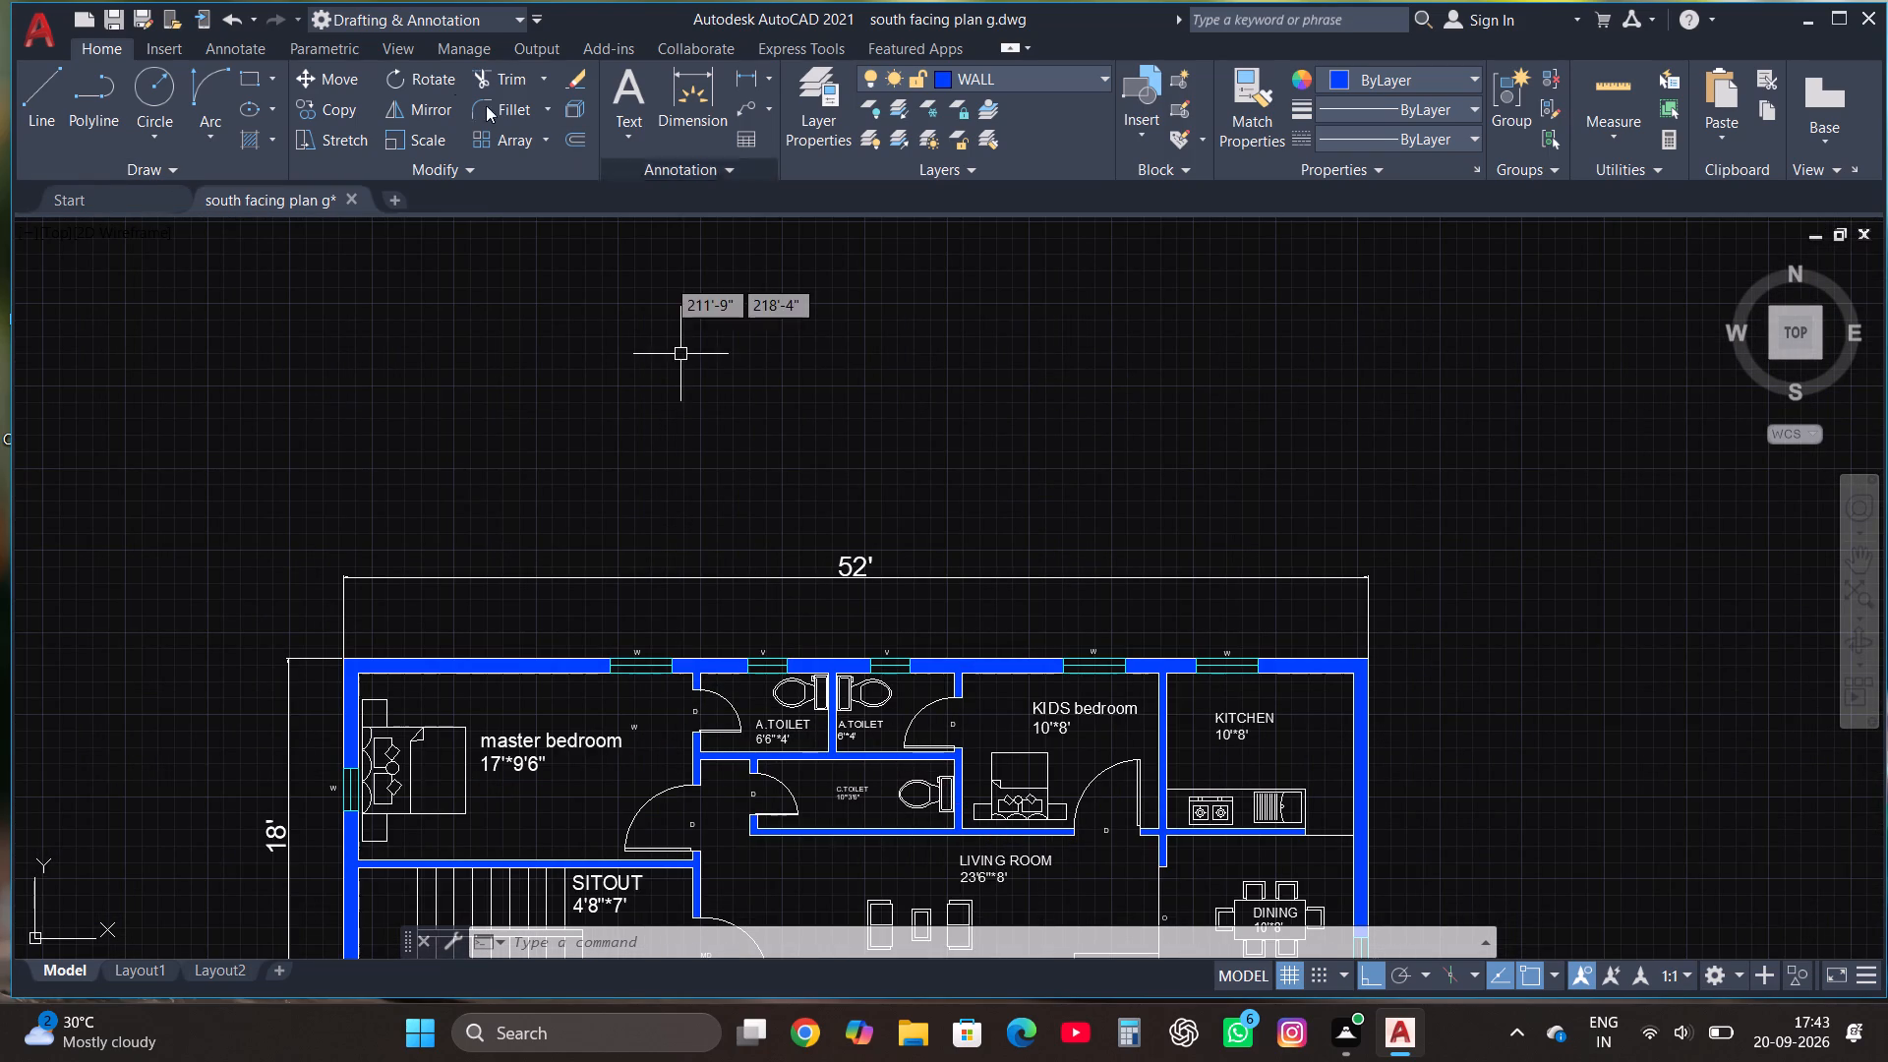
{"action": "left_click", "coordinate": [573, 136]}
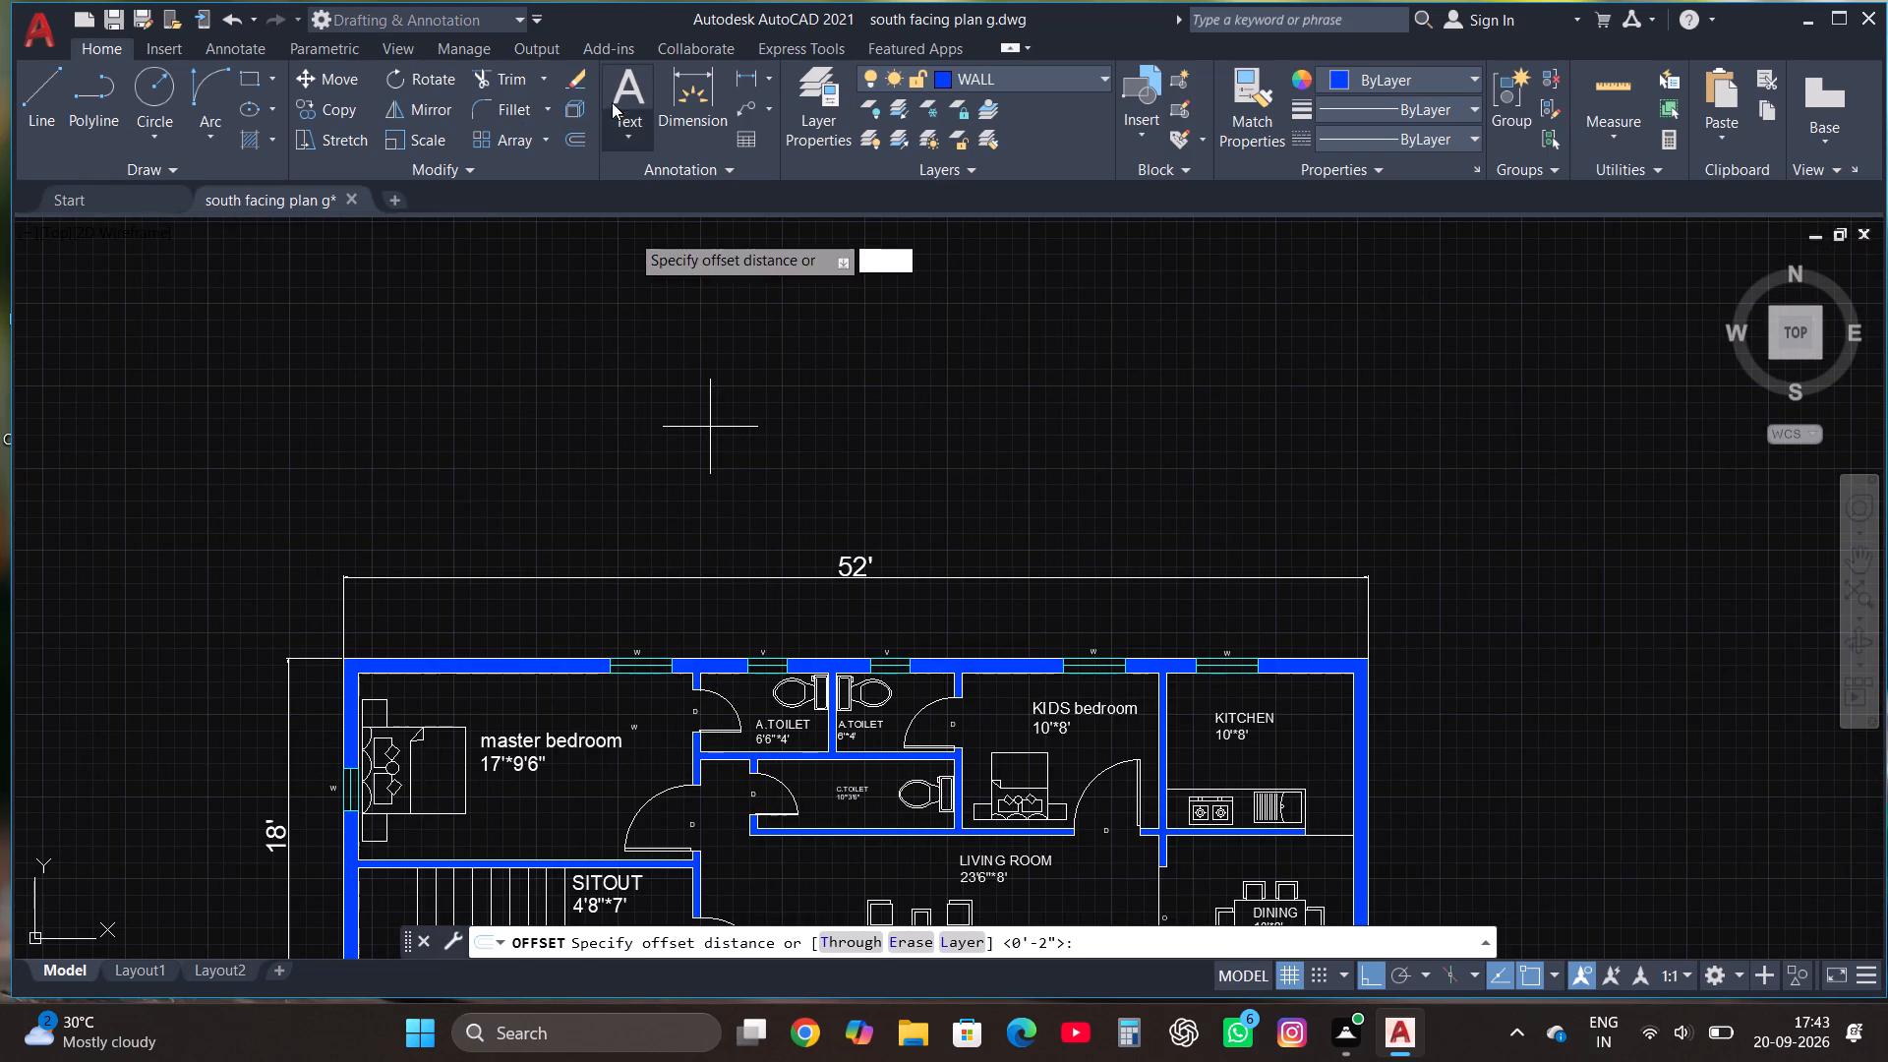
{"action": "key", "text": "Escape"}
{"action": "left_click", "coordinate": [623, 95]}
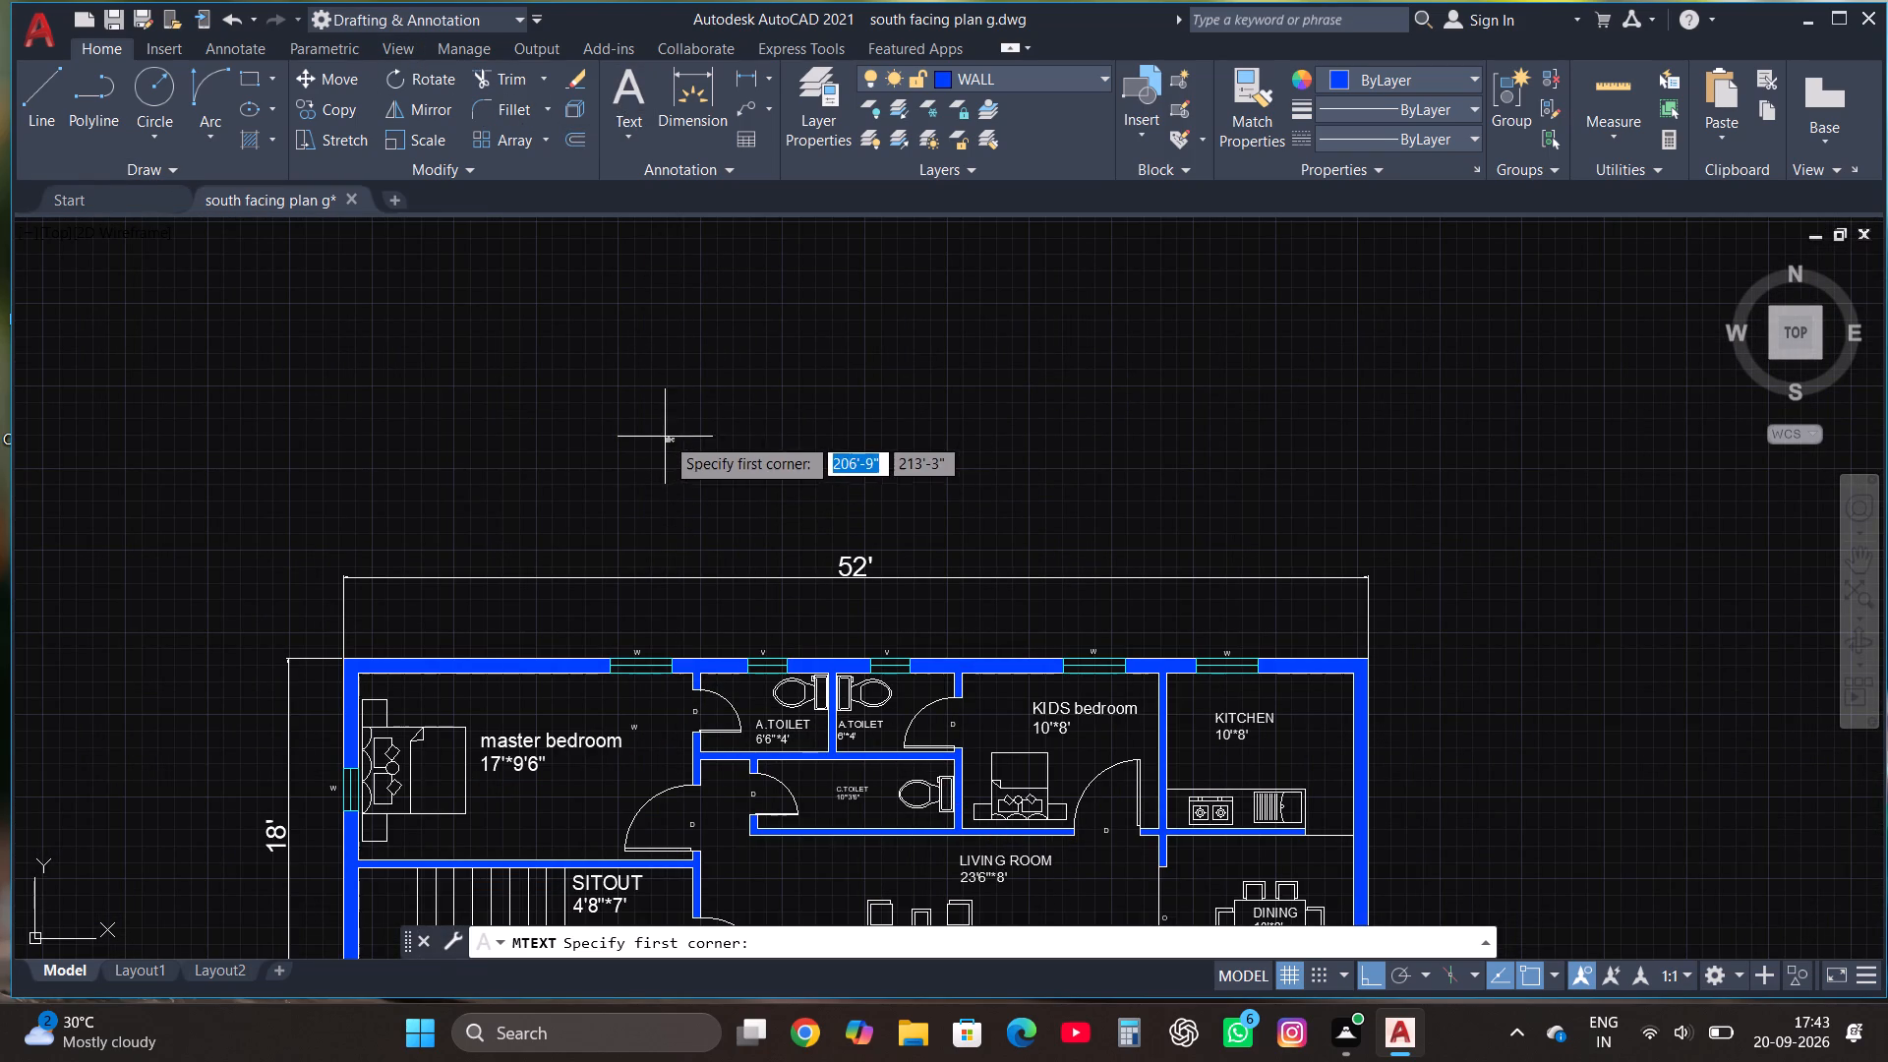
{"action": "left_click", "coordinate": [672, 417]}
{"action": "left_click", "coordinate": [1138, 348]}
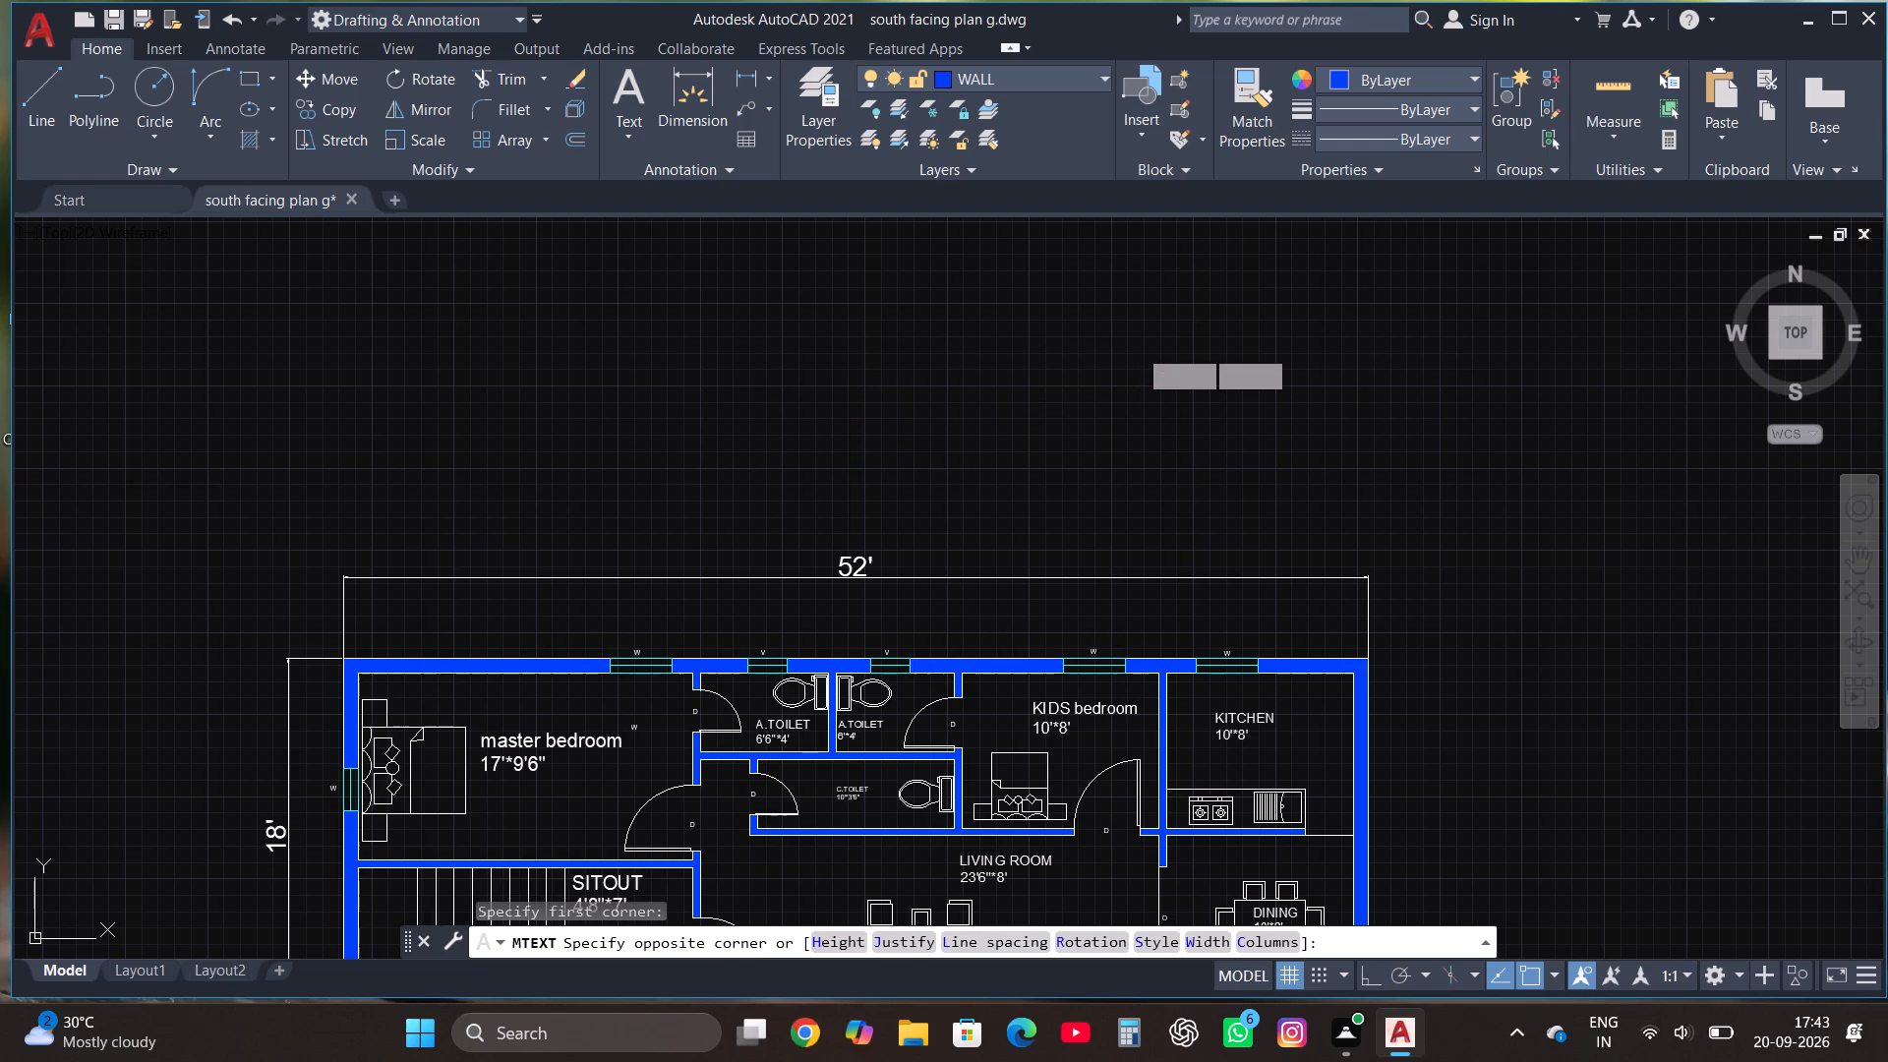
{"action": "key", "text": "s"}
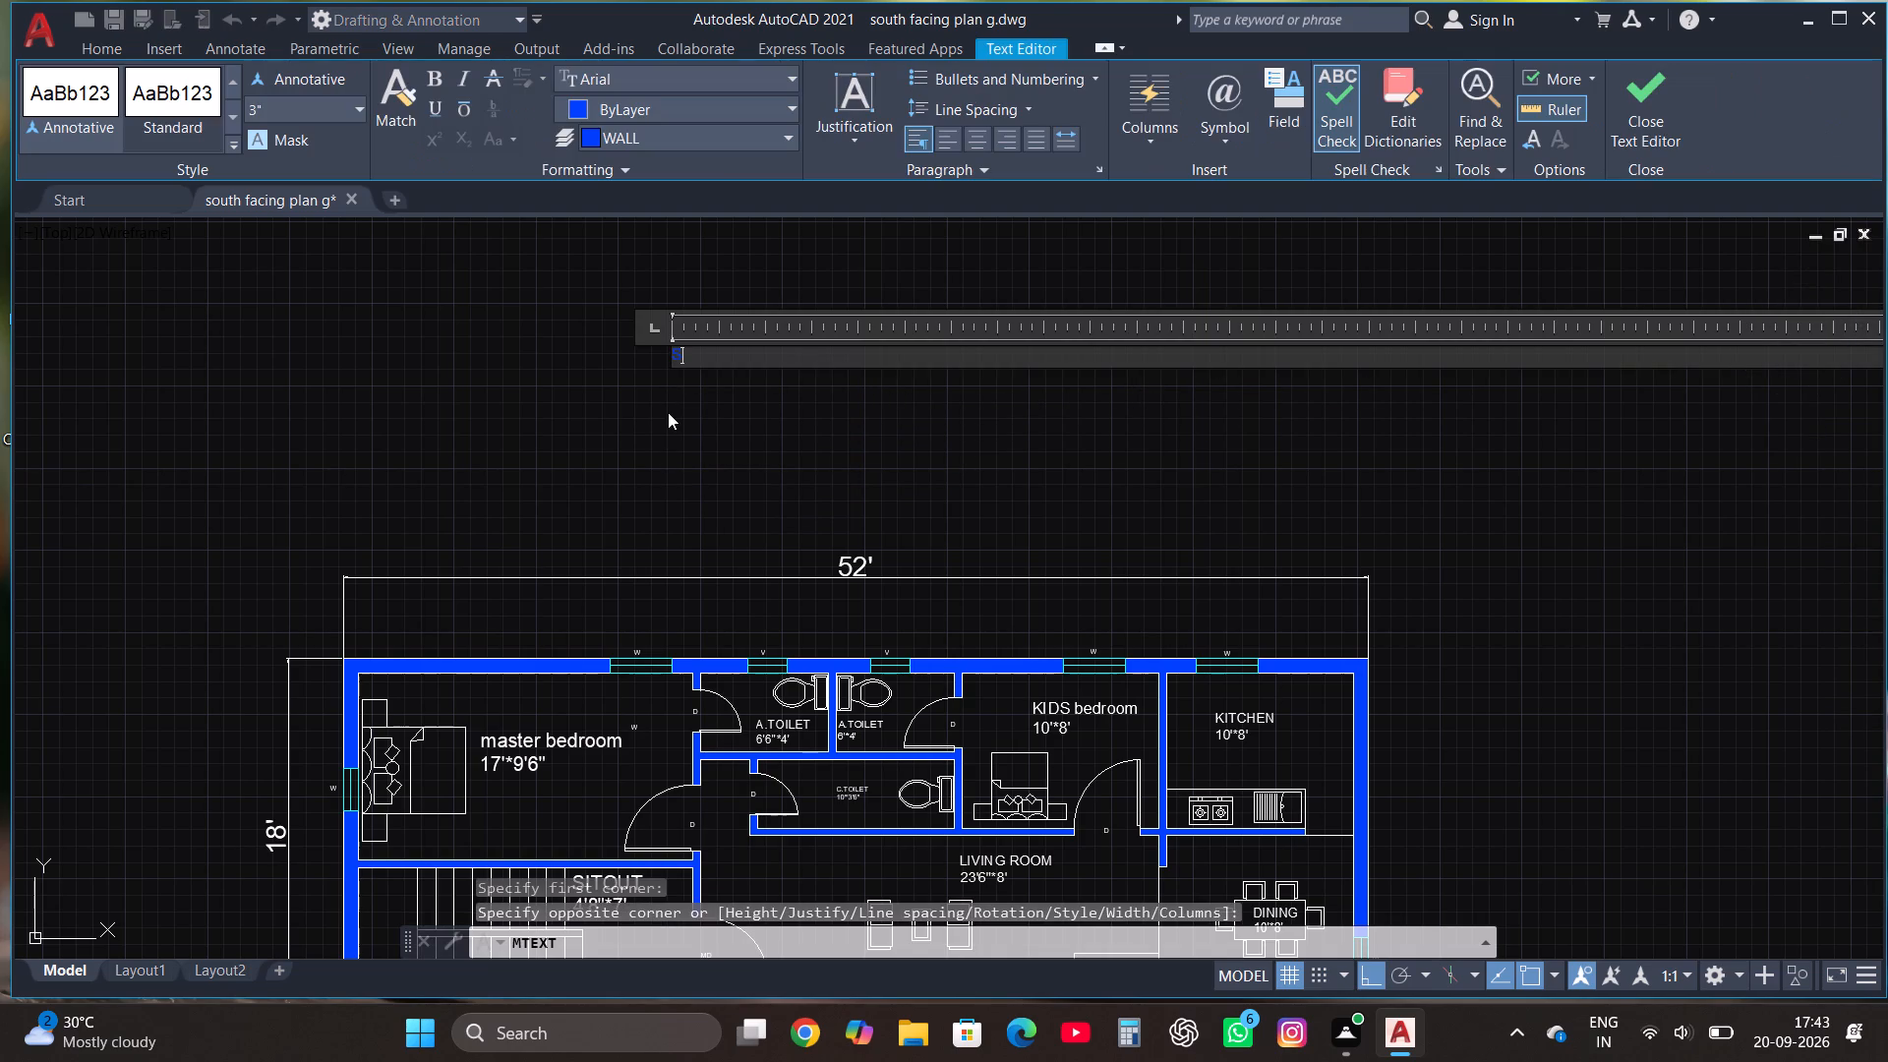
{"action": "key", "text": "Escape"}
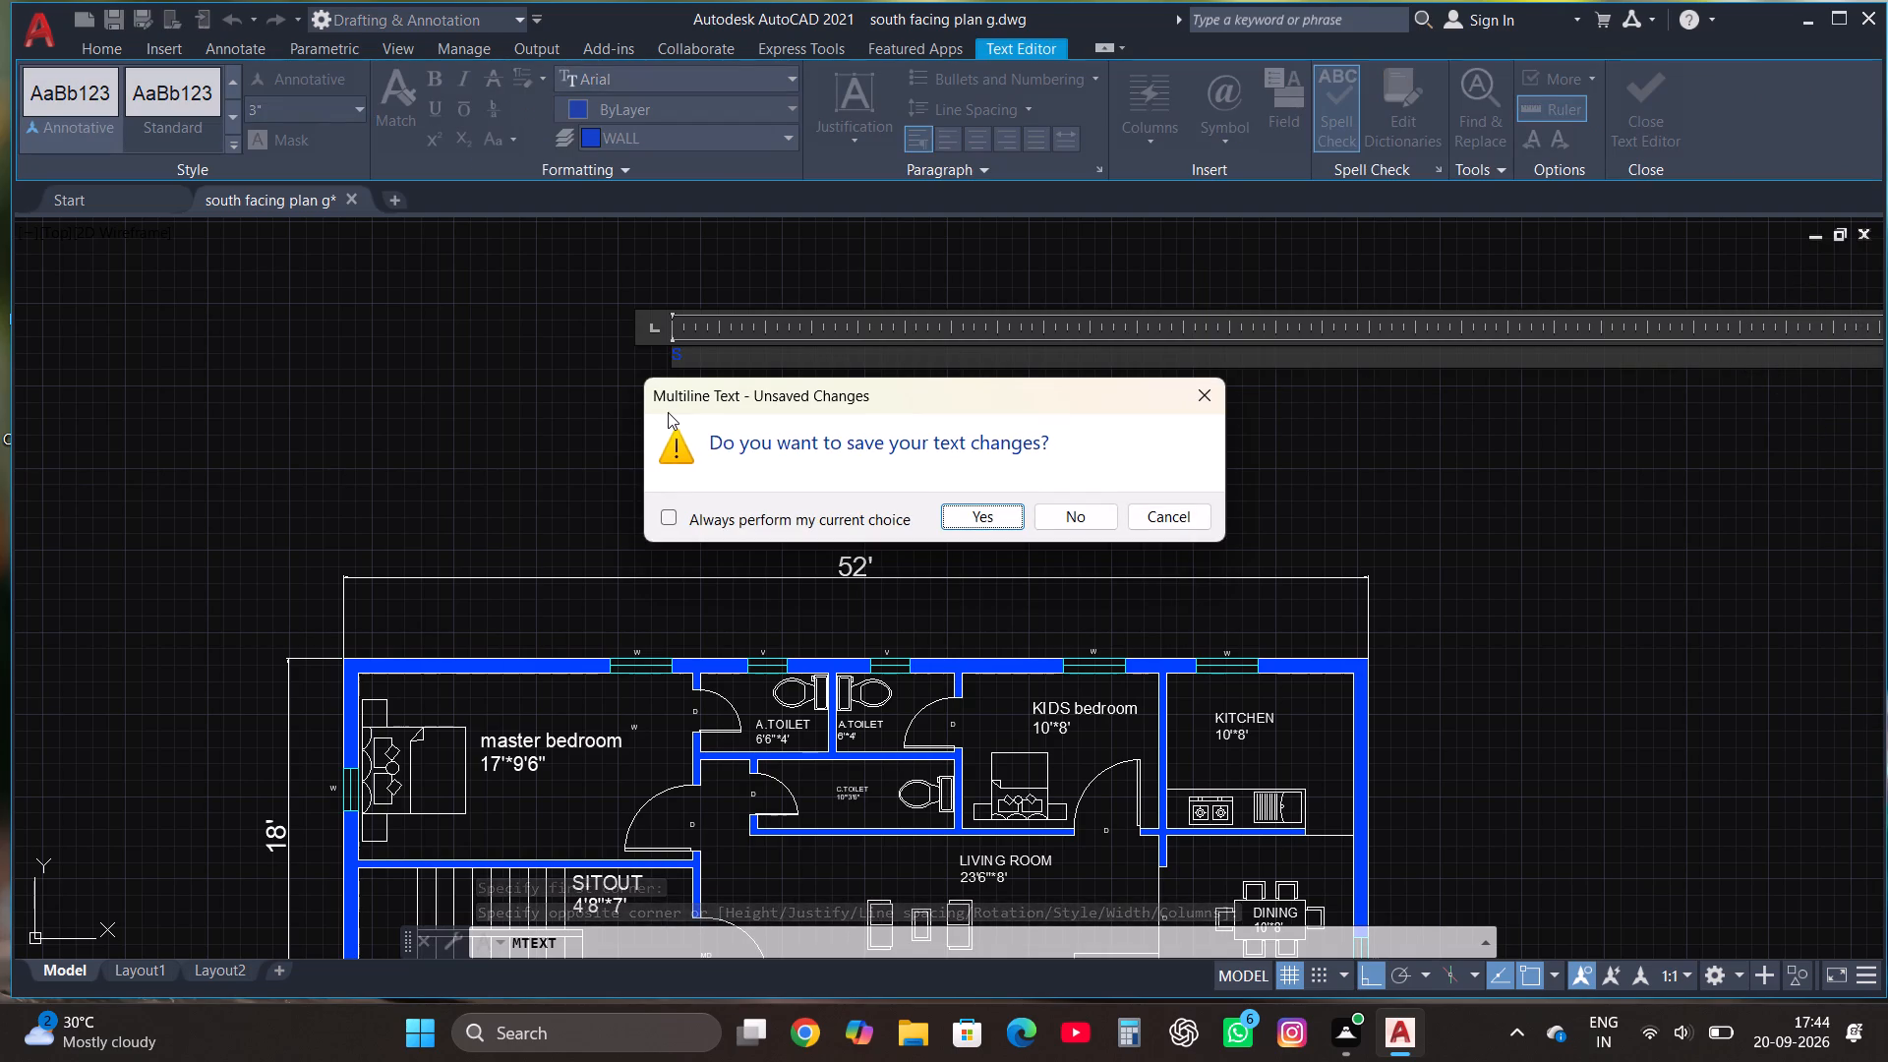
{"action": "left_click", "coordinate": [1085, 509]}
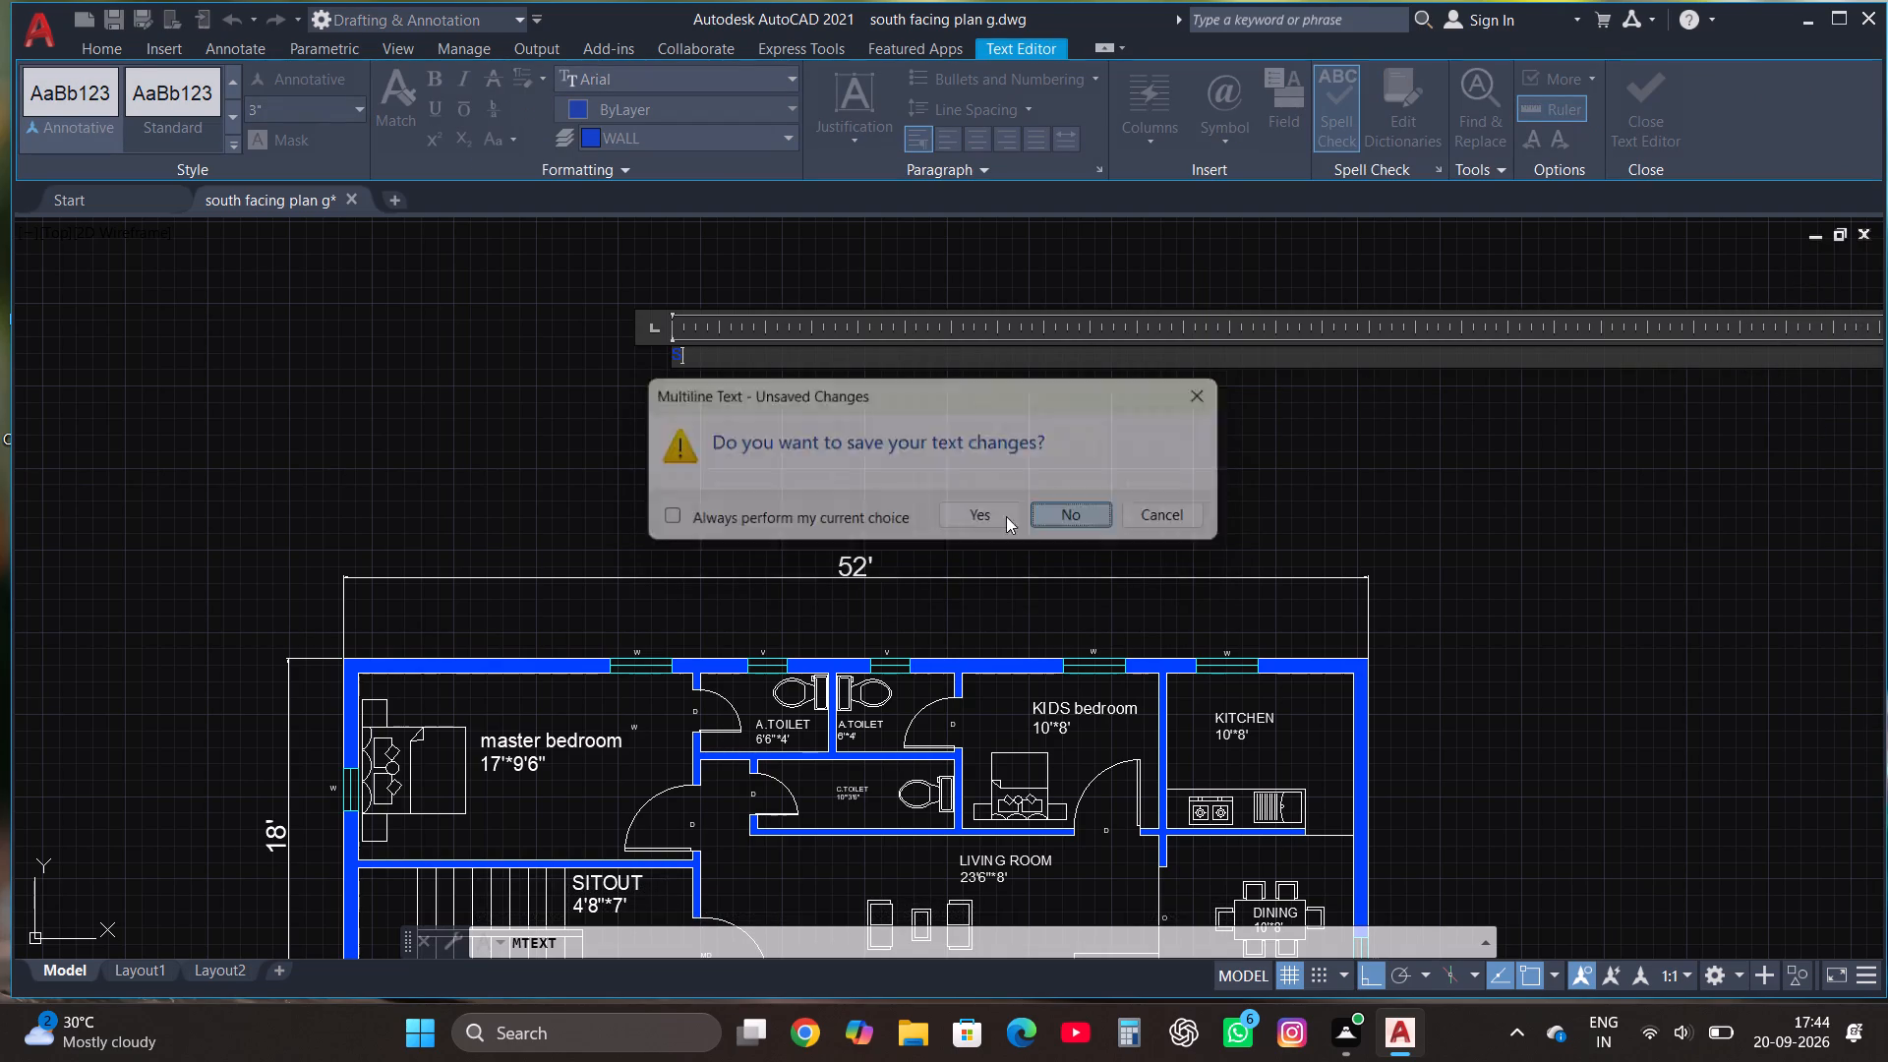
Make layer 0 current and start a wide multiline text box above the 52' dimension of the upper plan.
{"action": "scroll", "coordinate": [501, 472], "scroll_direction": "down", "scroll_amount": 2}
{"action": "scroll", "coordinate": [676, 470], "scroll_direction": "up", "scroll_amount": 2}
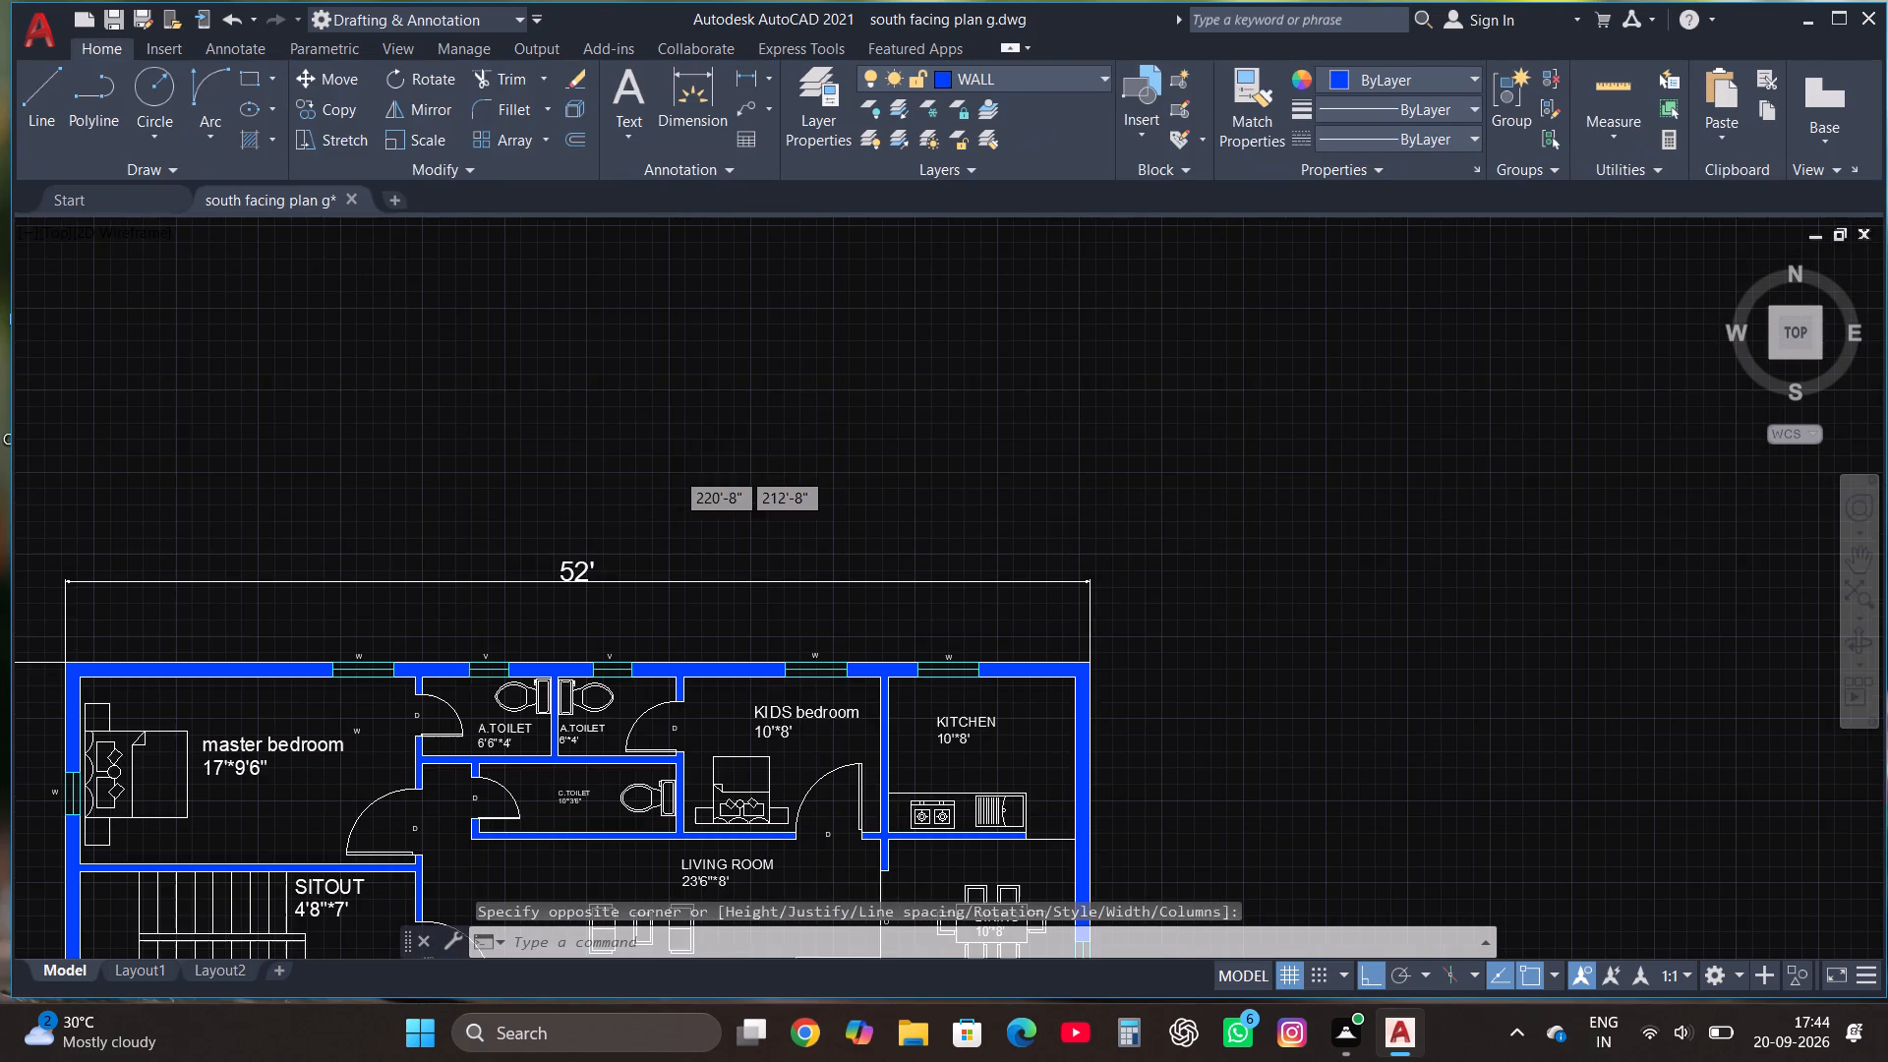
{"action": "left_click", "coordinate": [1029, 77]}
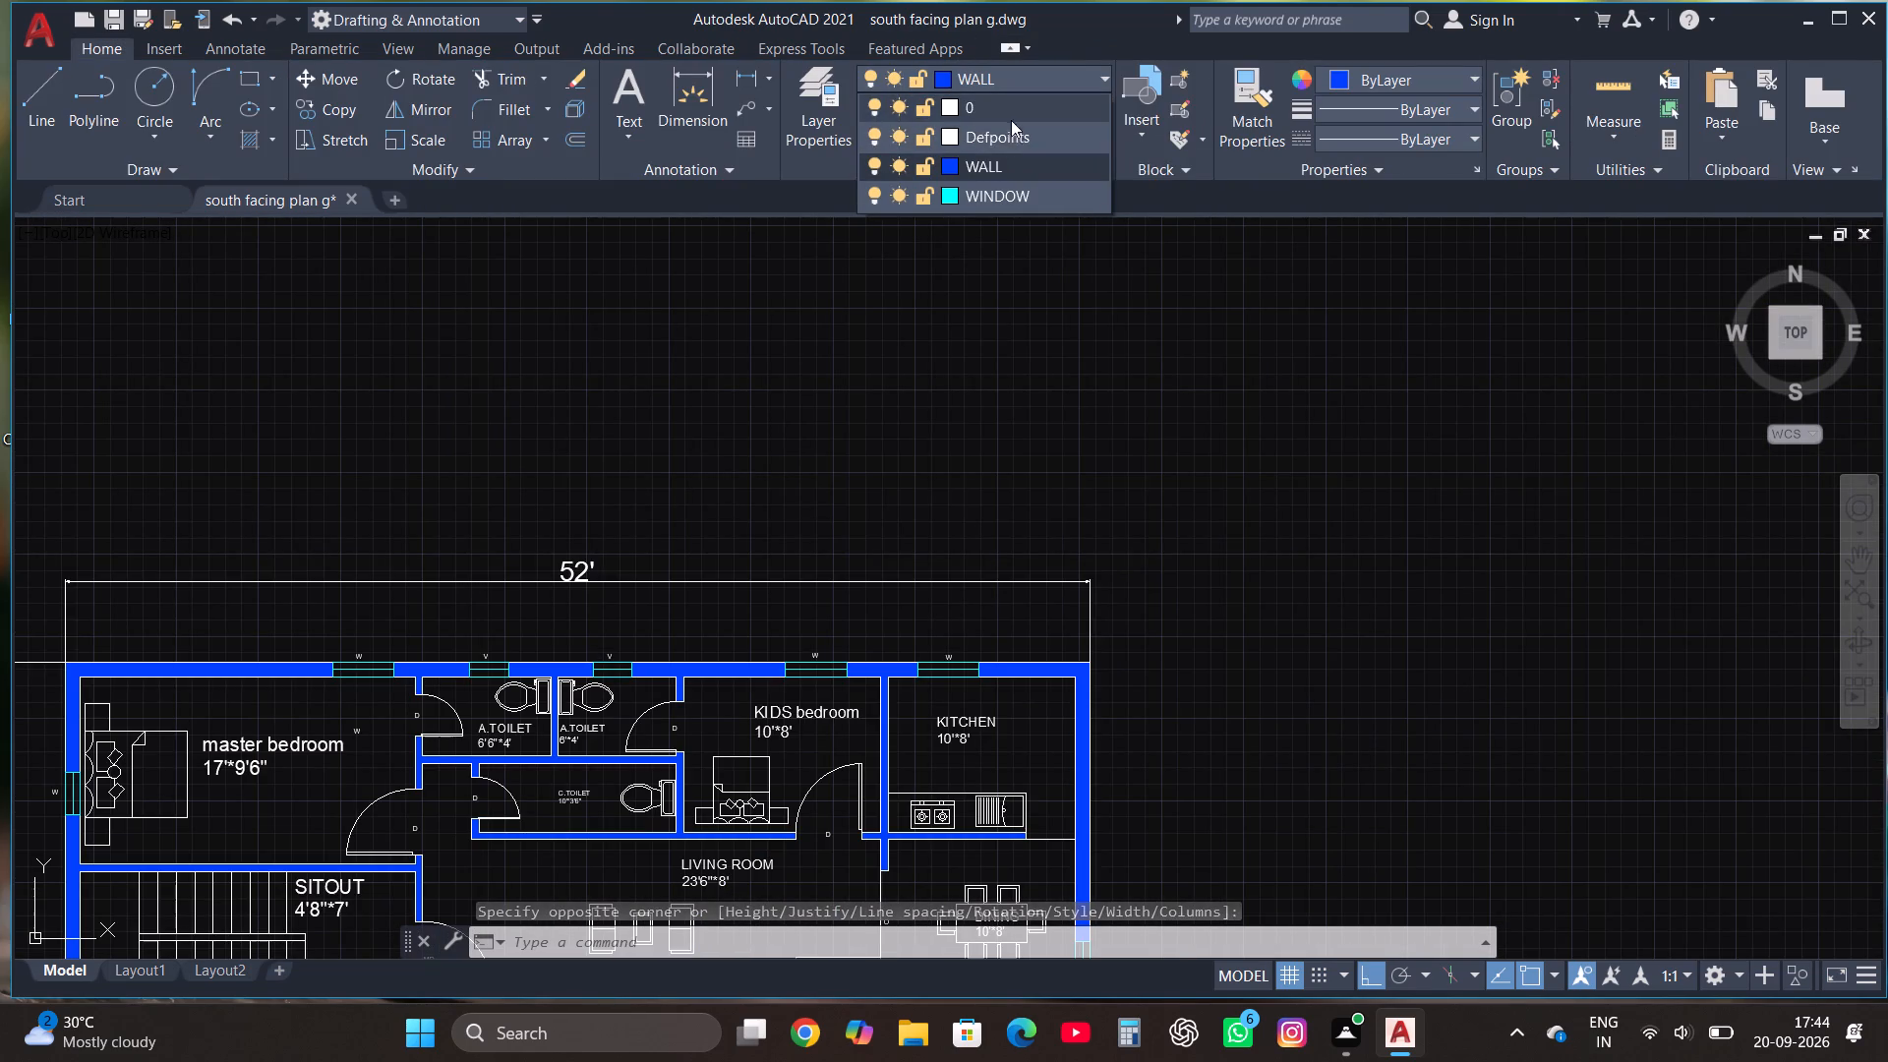
{"action": "left_click", "coordinate": [998, 108]}
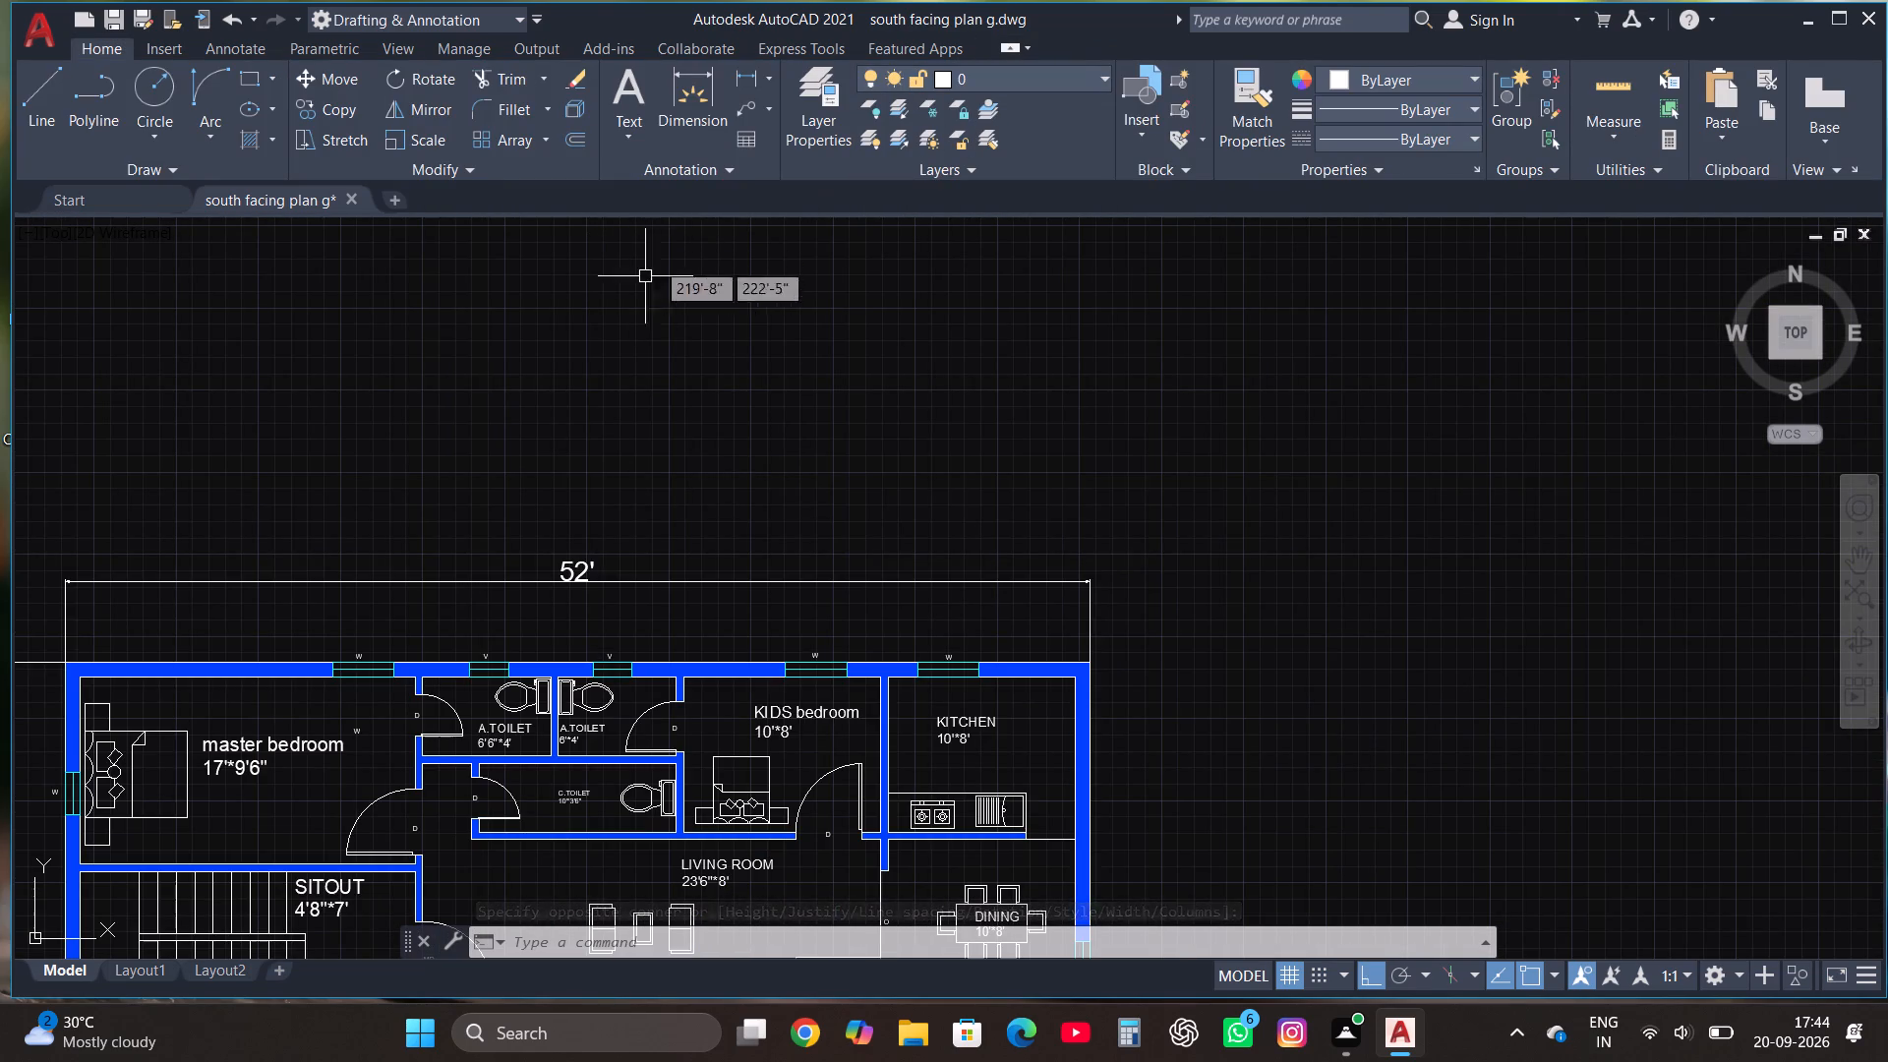
{"action": "left_click", "coordinate": [634, 93]}
{"action": "left_click", "coordinate": [382, 476]}
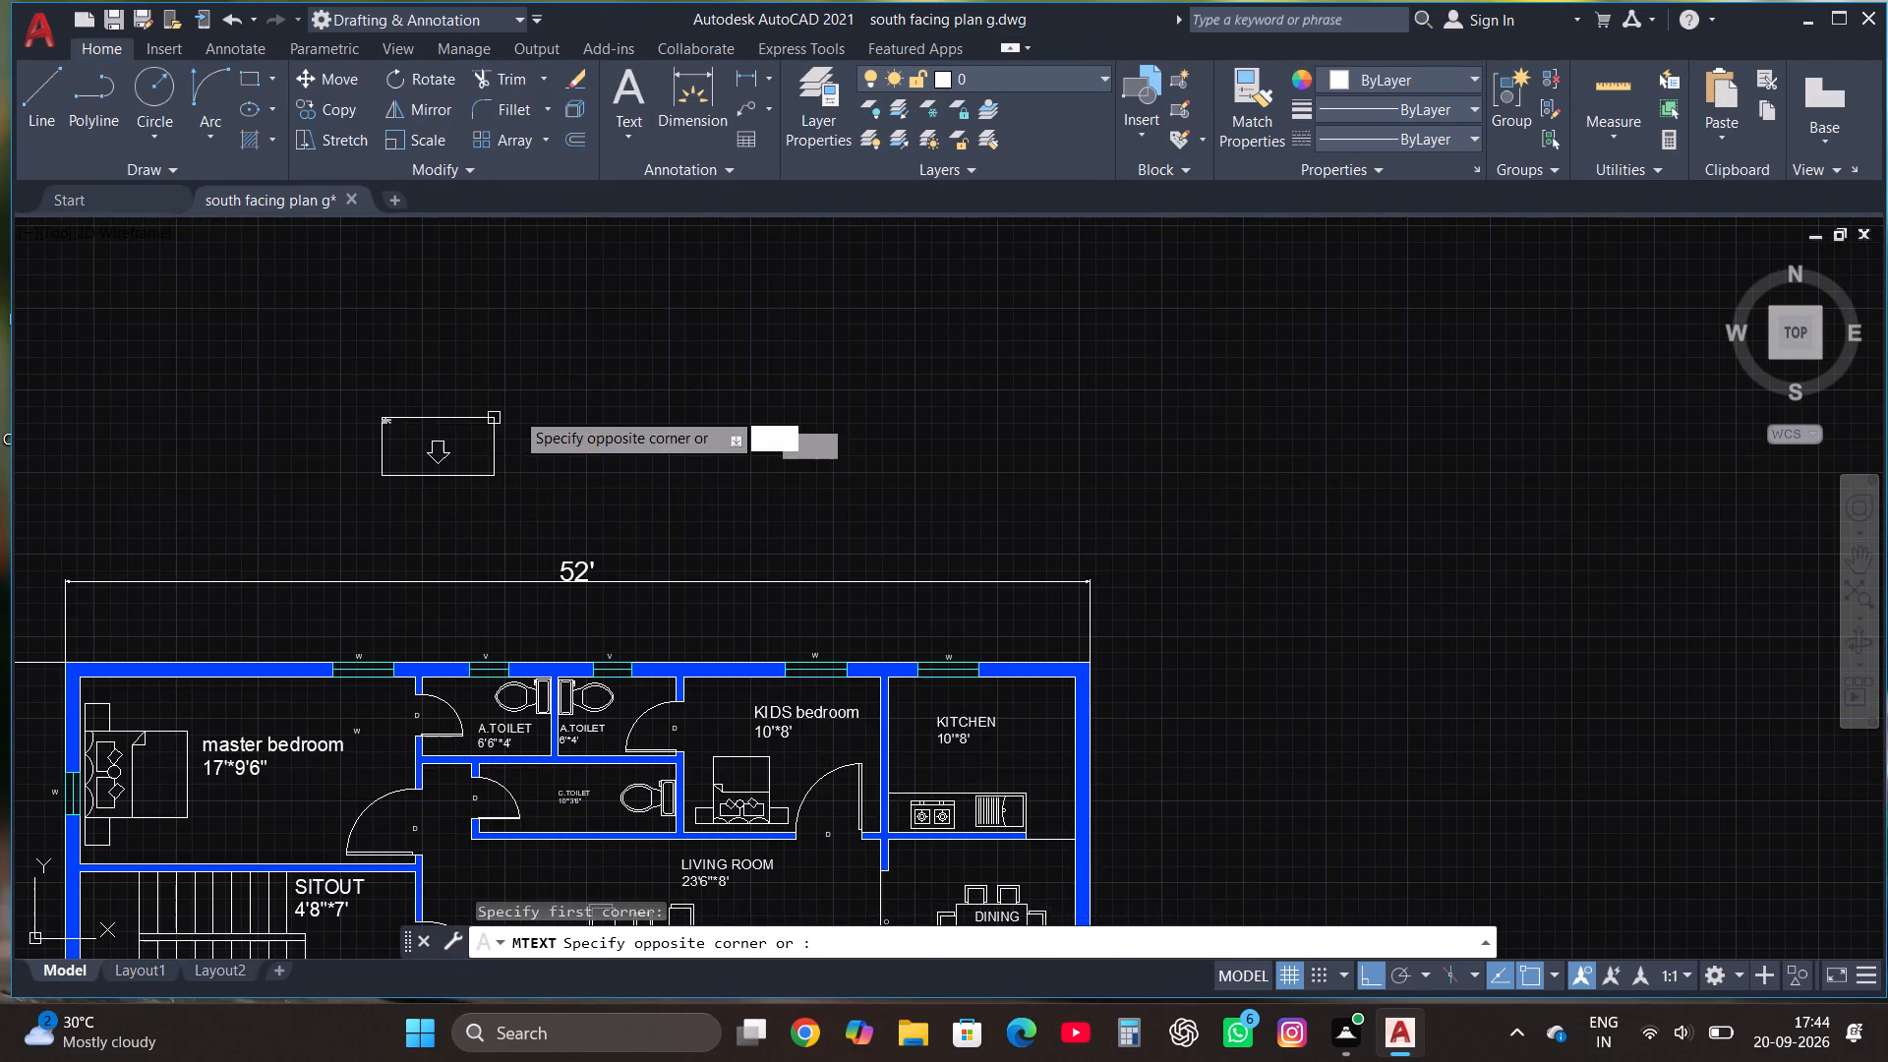
{"action": "left_click", "coordinate": [1008, 299]}
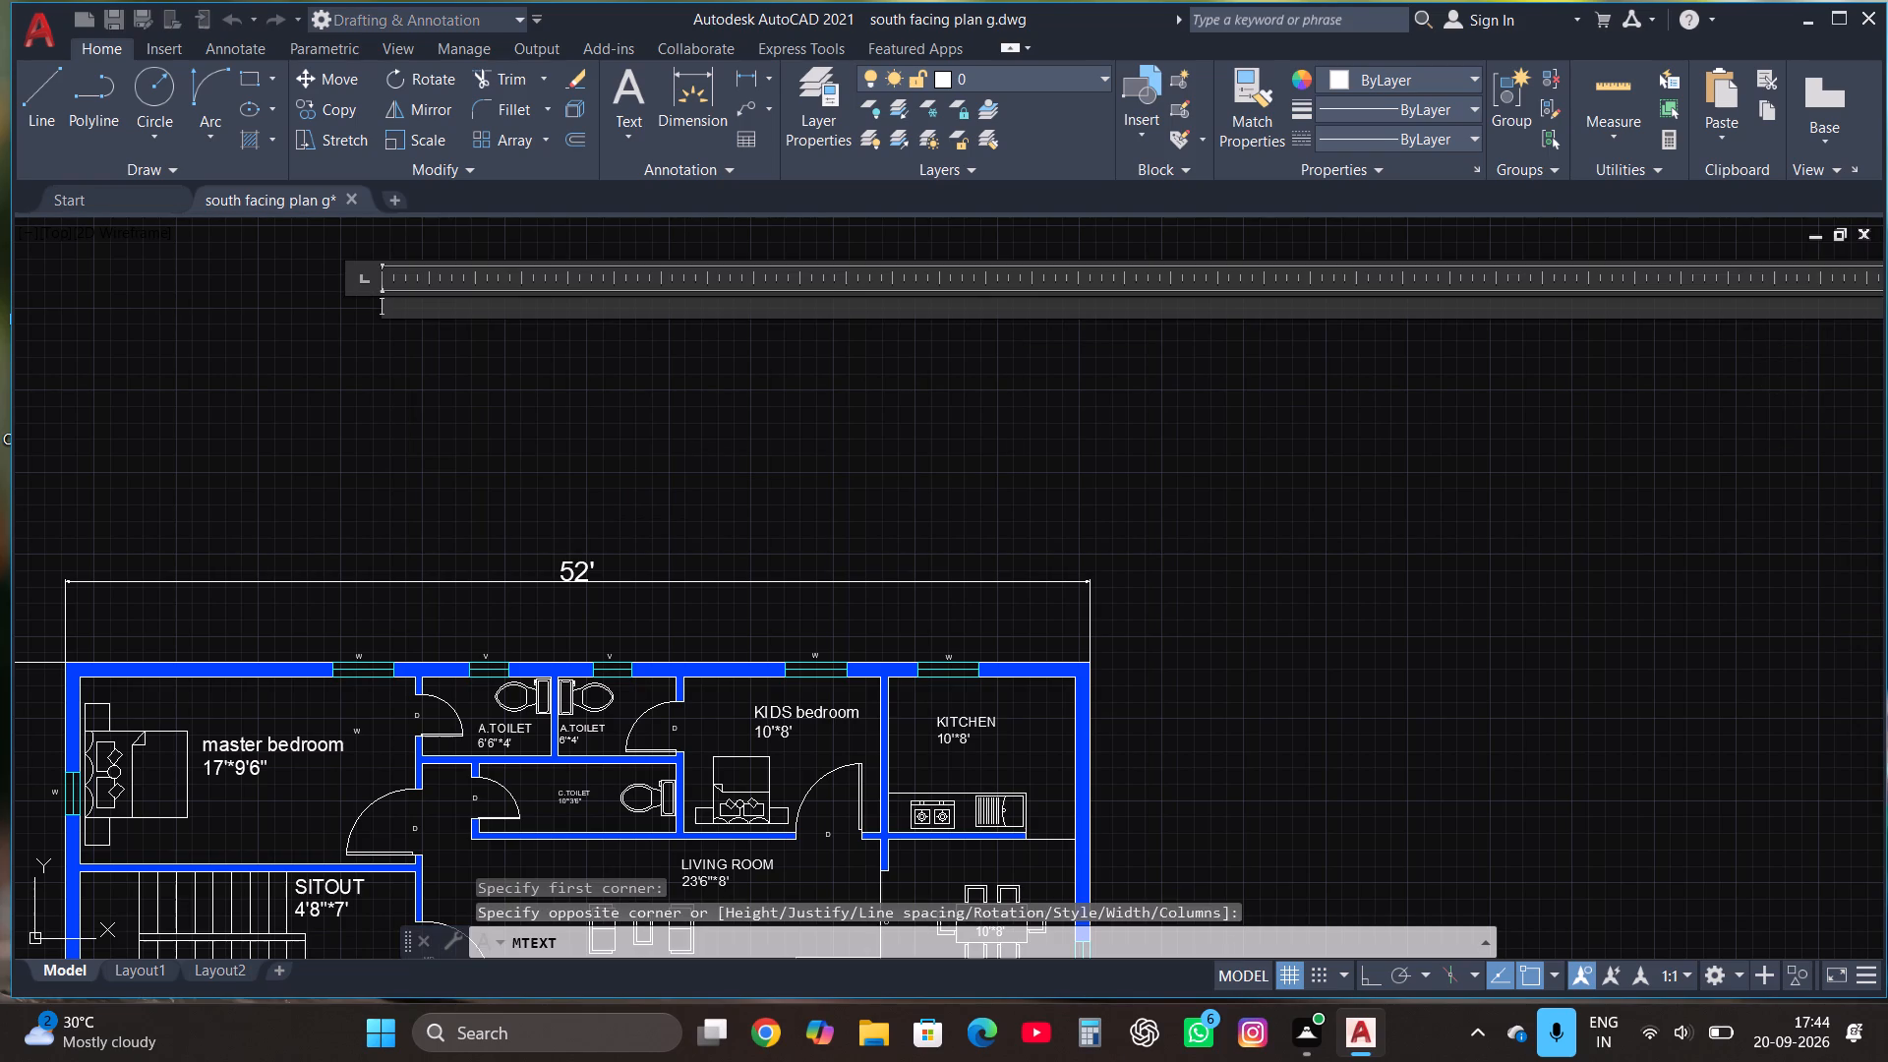
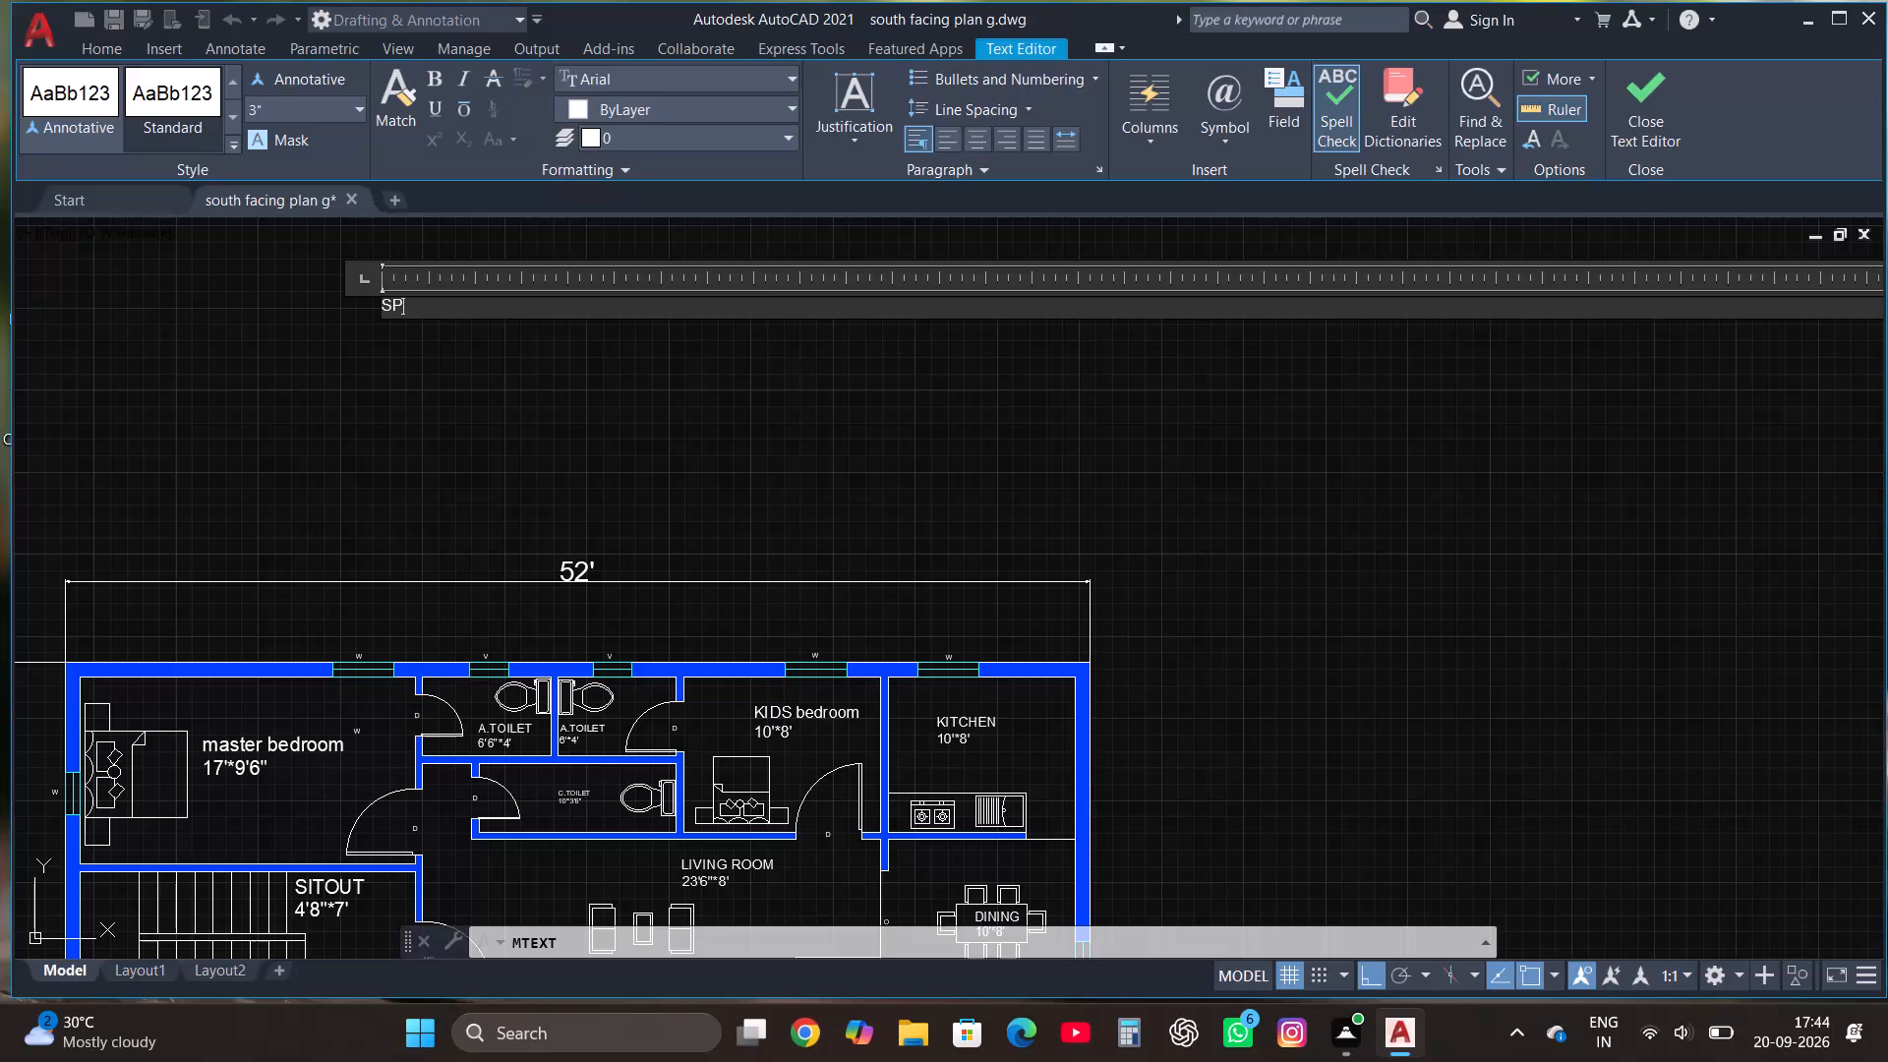
Enter the title SOUTH FACING HOUSE PLAN in the text box above the upper plan and finish the text.
{"action": "key", "text": "BackSpace"}
{"action": "type", "text": "OUTH"}
{"action": "key", "text": "space"}
{"action": "type", "text": "FACING HOUSE PLAN"}
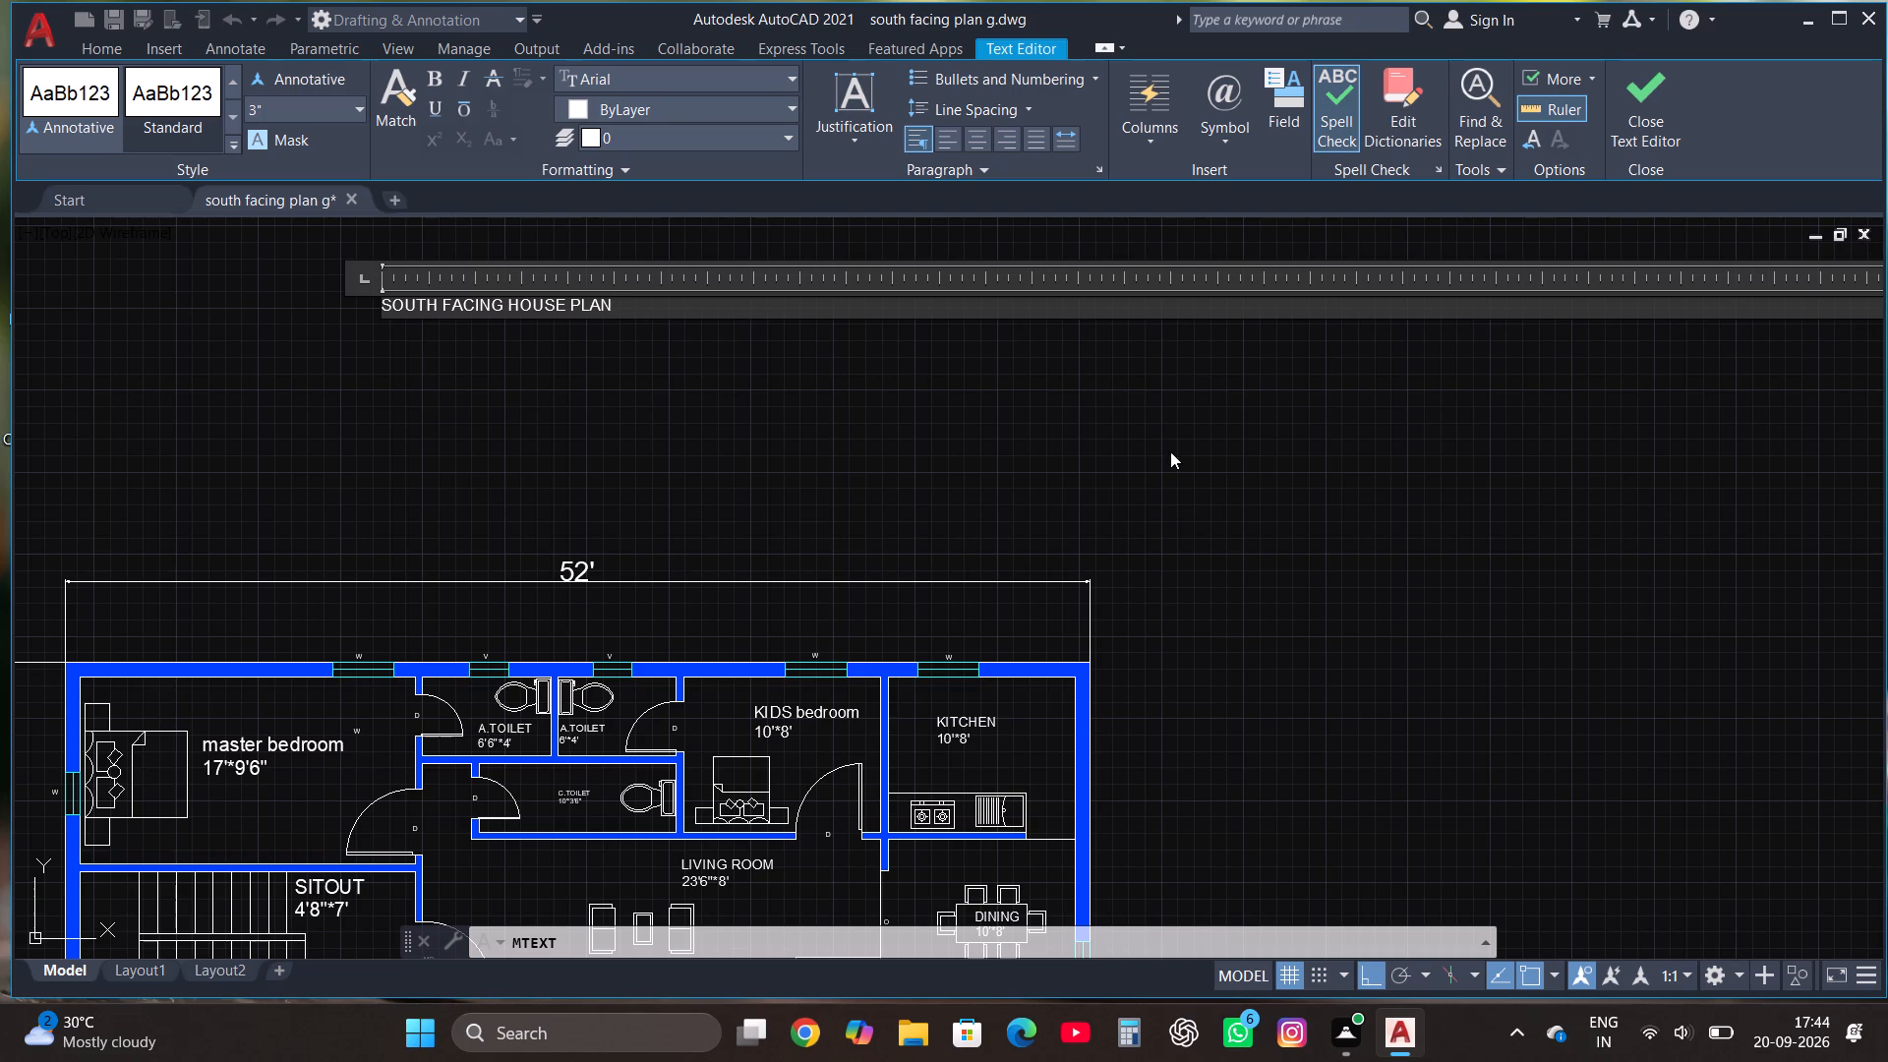
{"action": "left_click", "coordinate": [1652, 79]}
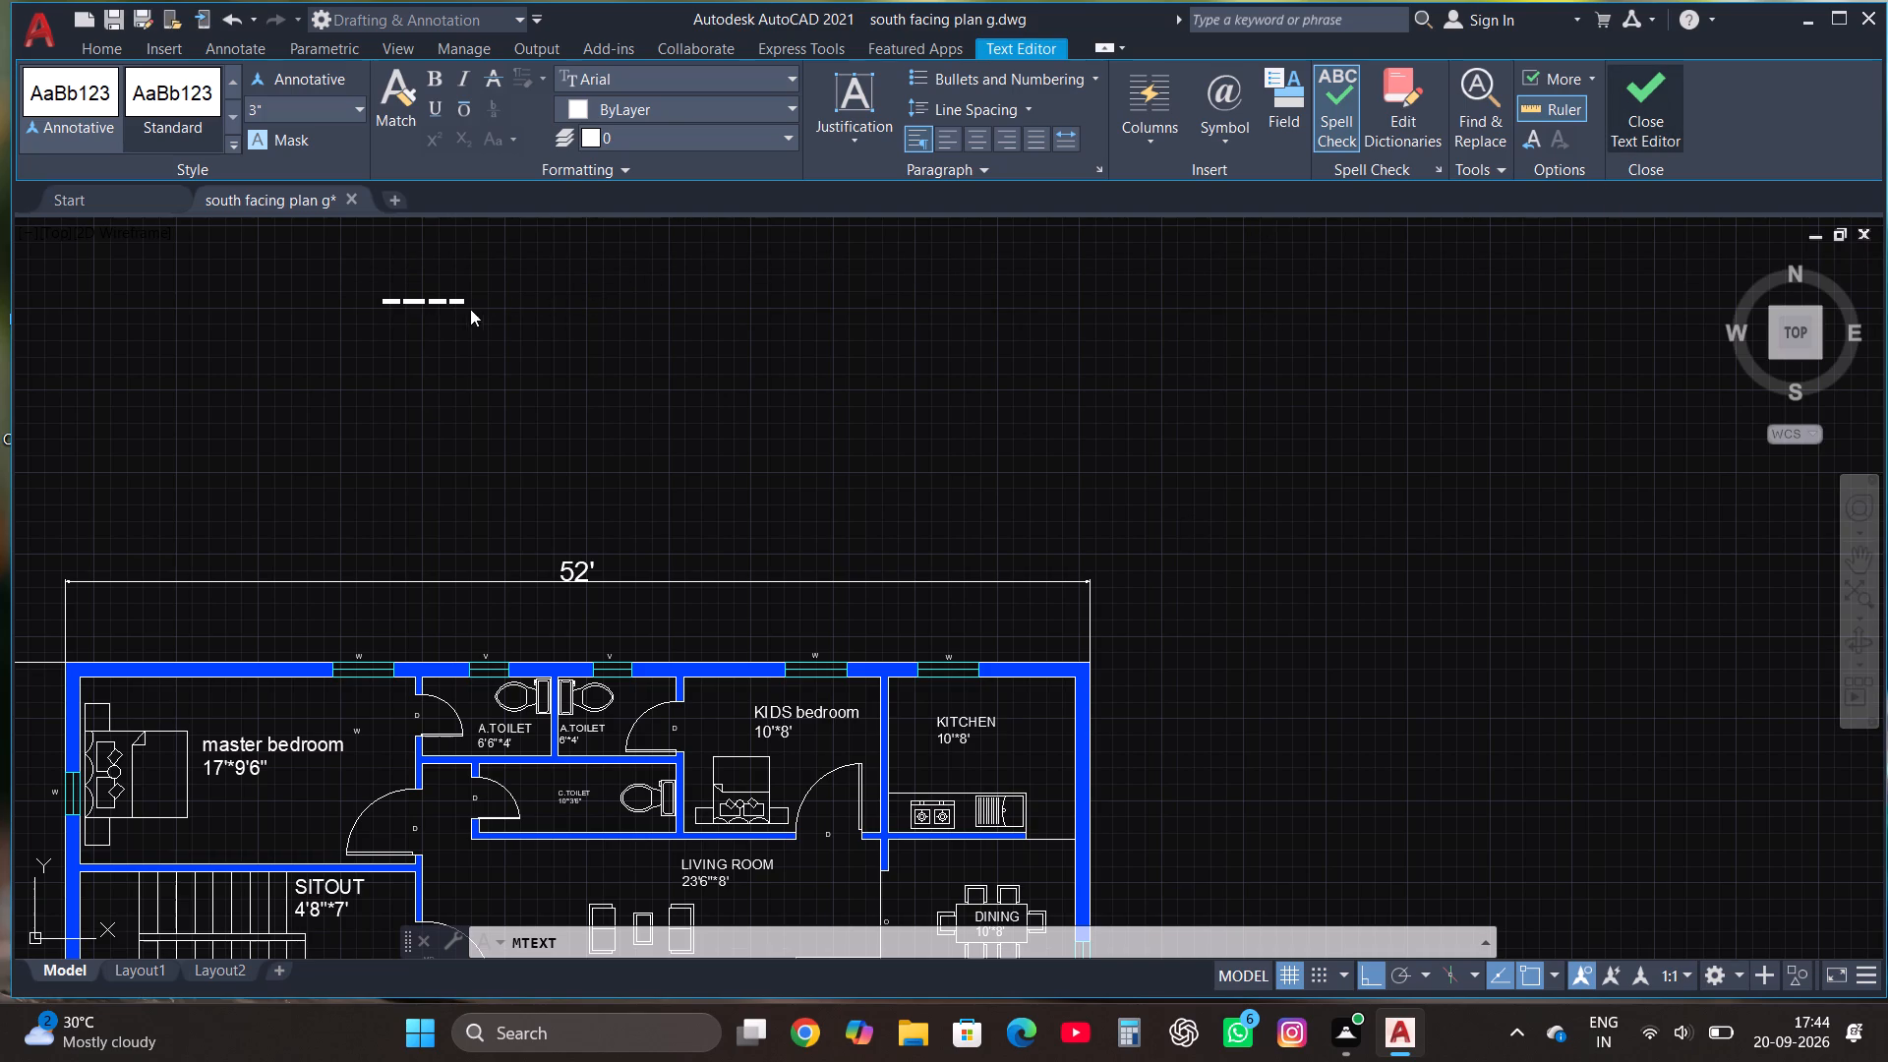
Scale the SOUTH FACING HOUSE PLAN title up from its west end to a text height of about 1'-7".
{"action": "left_click", "coordinate": [418, 295]}
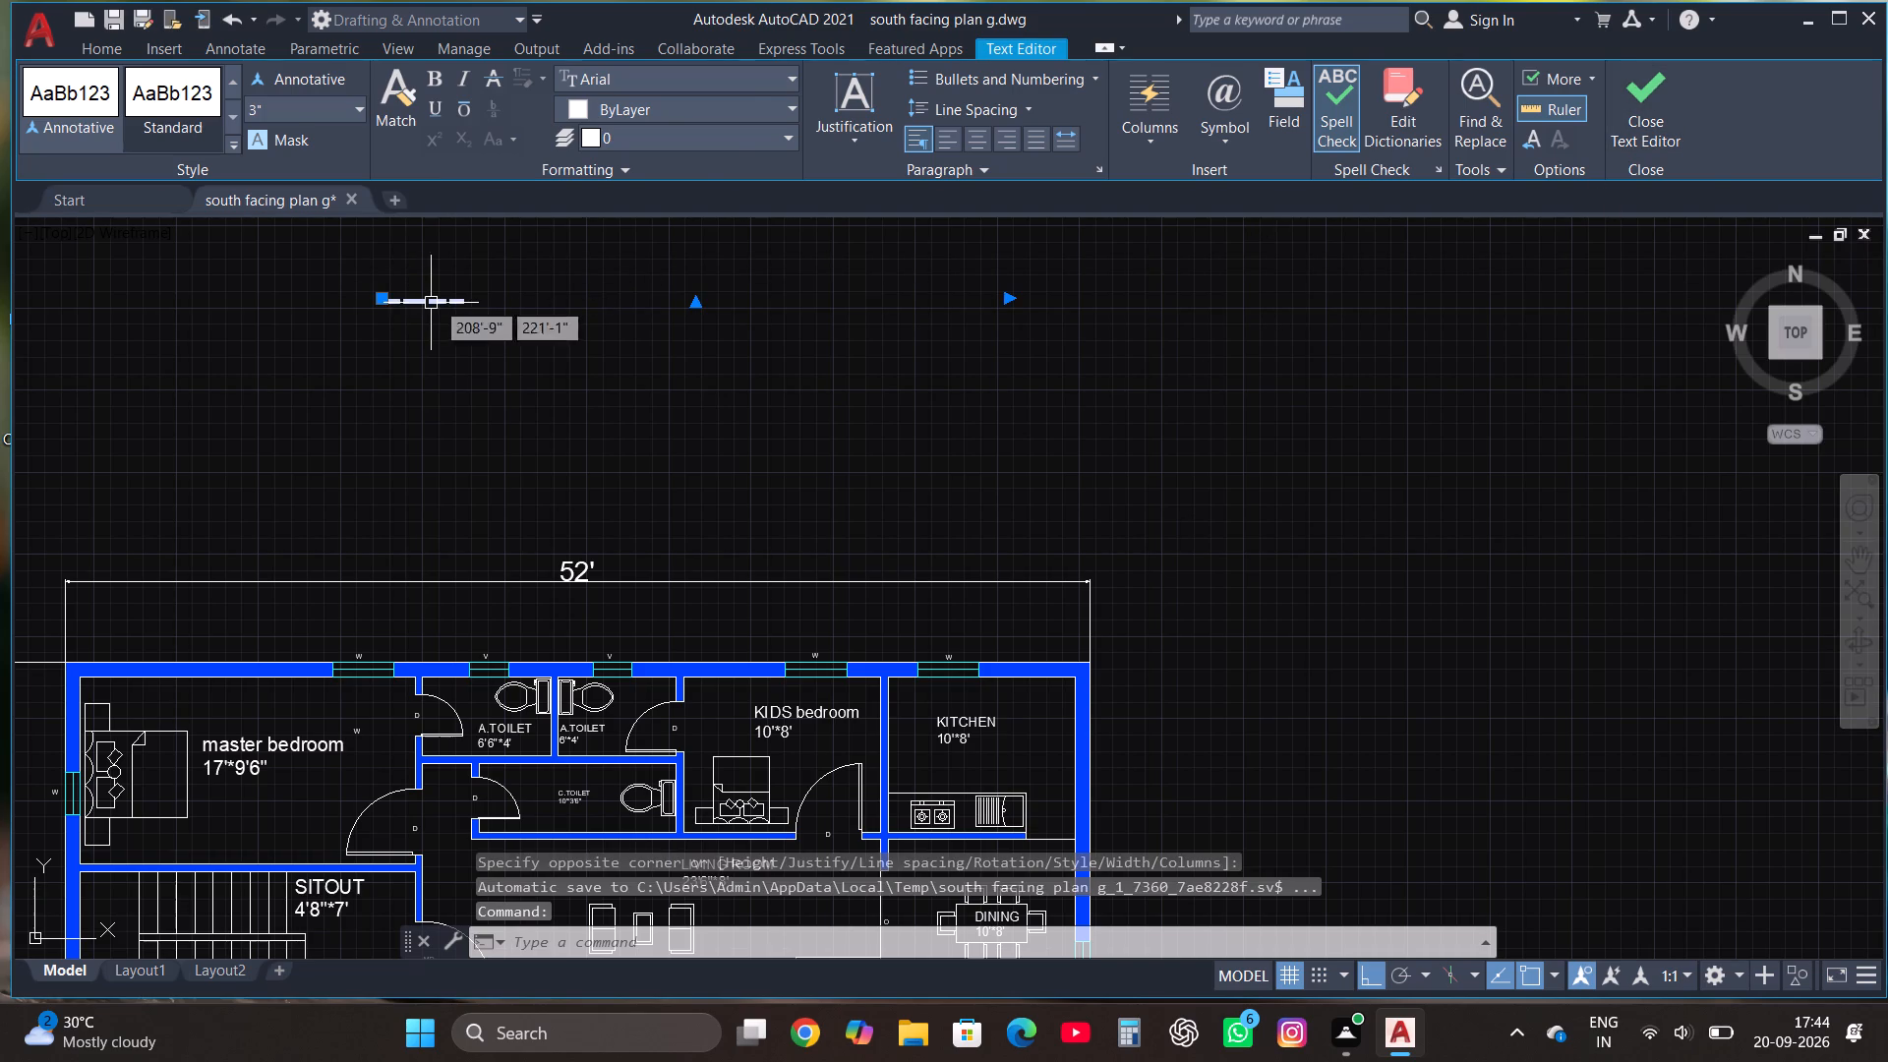
{"action": "left_click", "coordinate": [419, 138]}
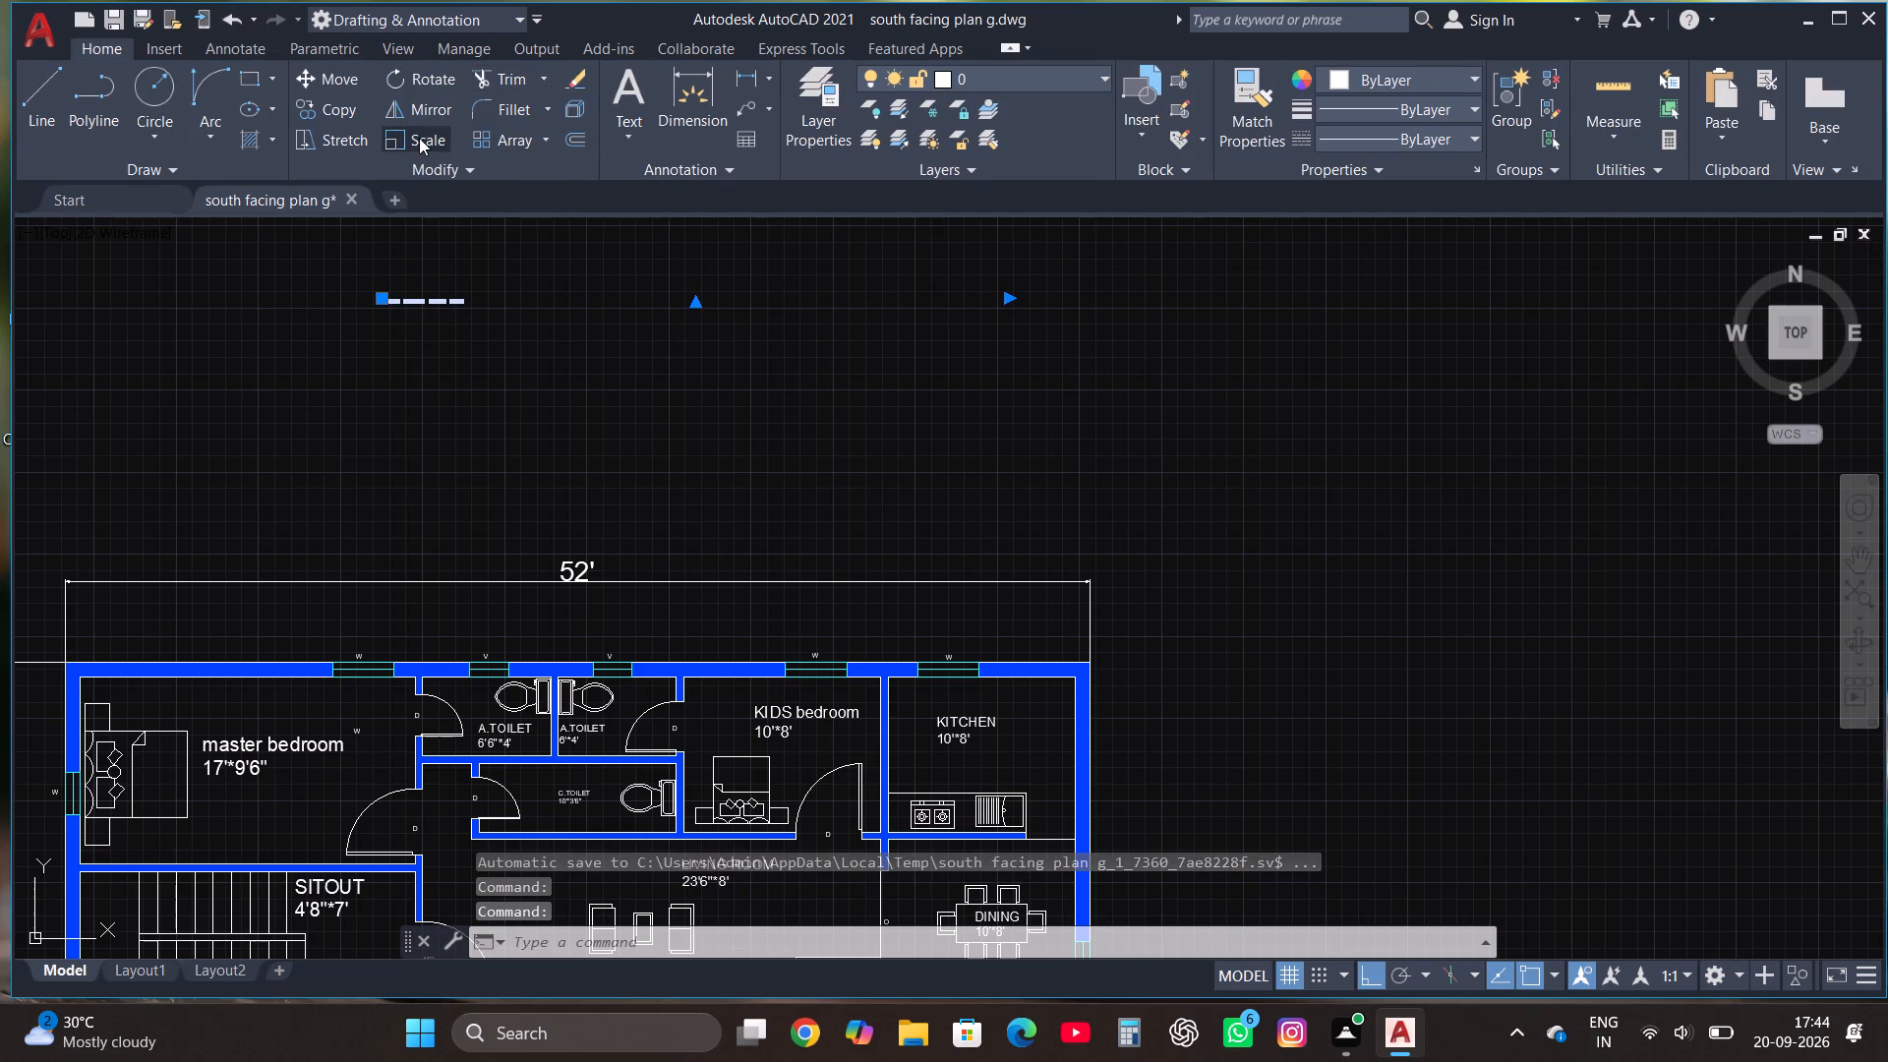
{"action": "left_click", "coordinate": [418, 309]}
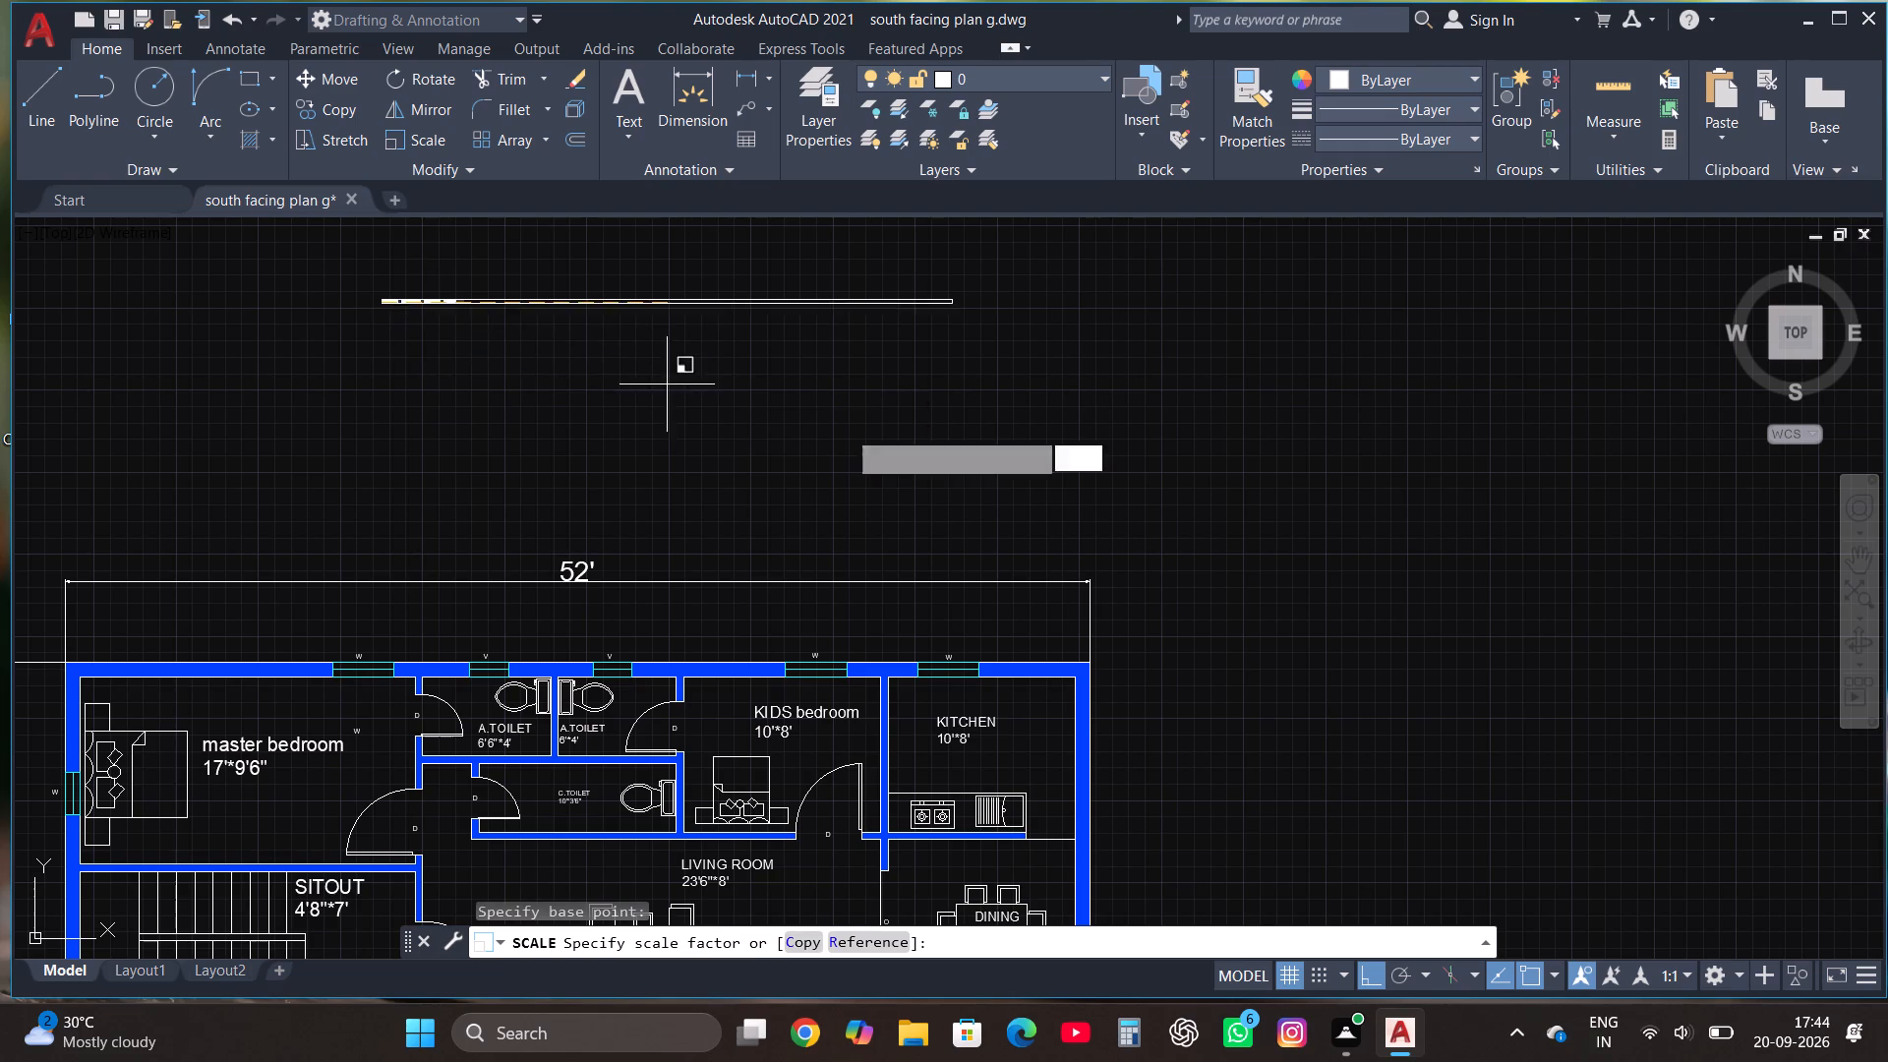
{"action": "scroll", "coordinate": [663, 578], "scroll_direction": "down", "scroll_amount": 2}
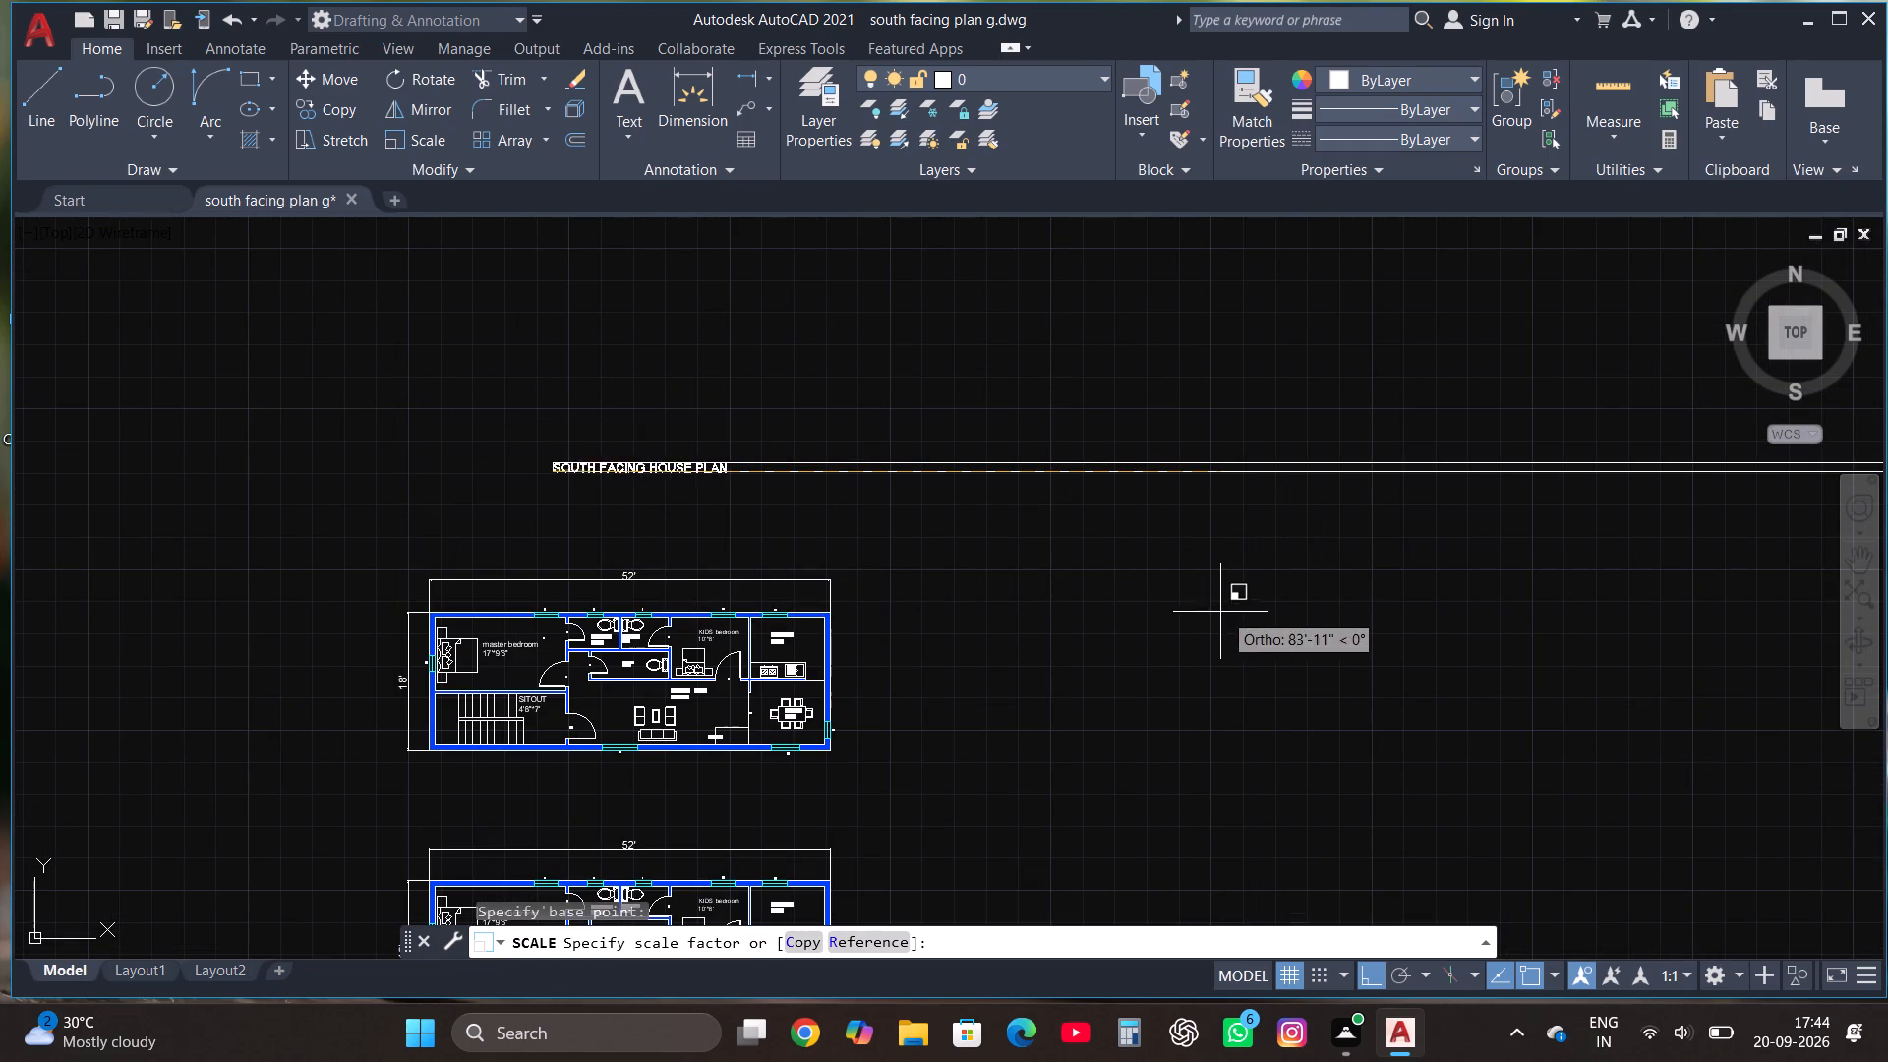
{"action": "left_click", "coordinate": [1499, 676]}
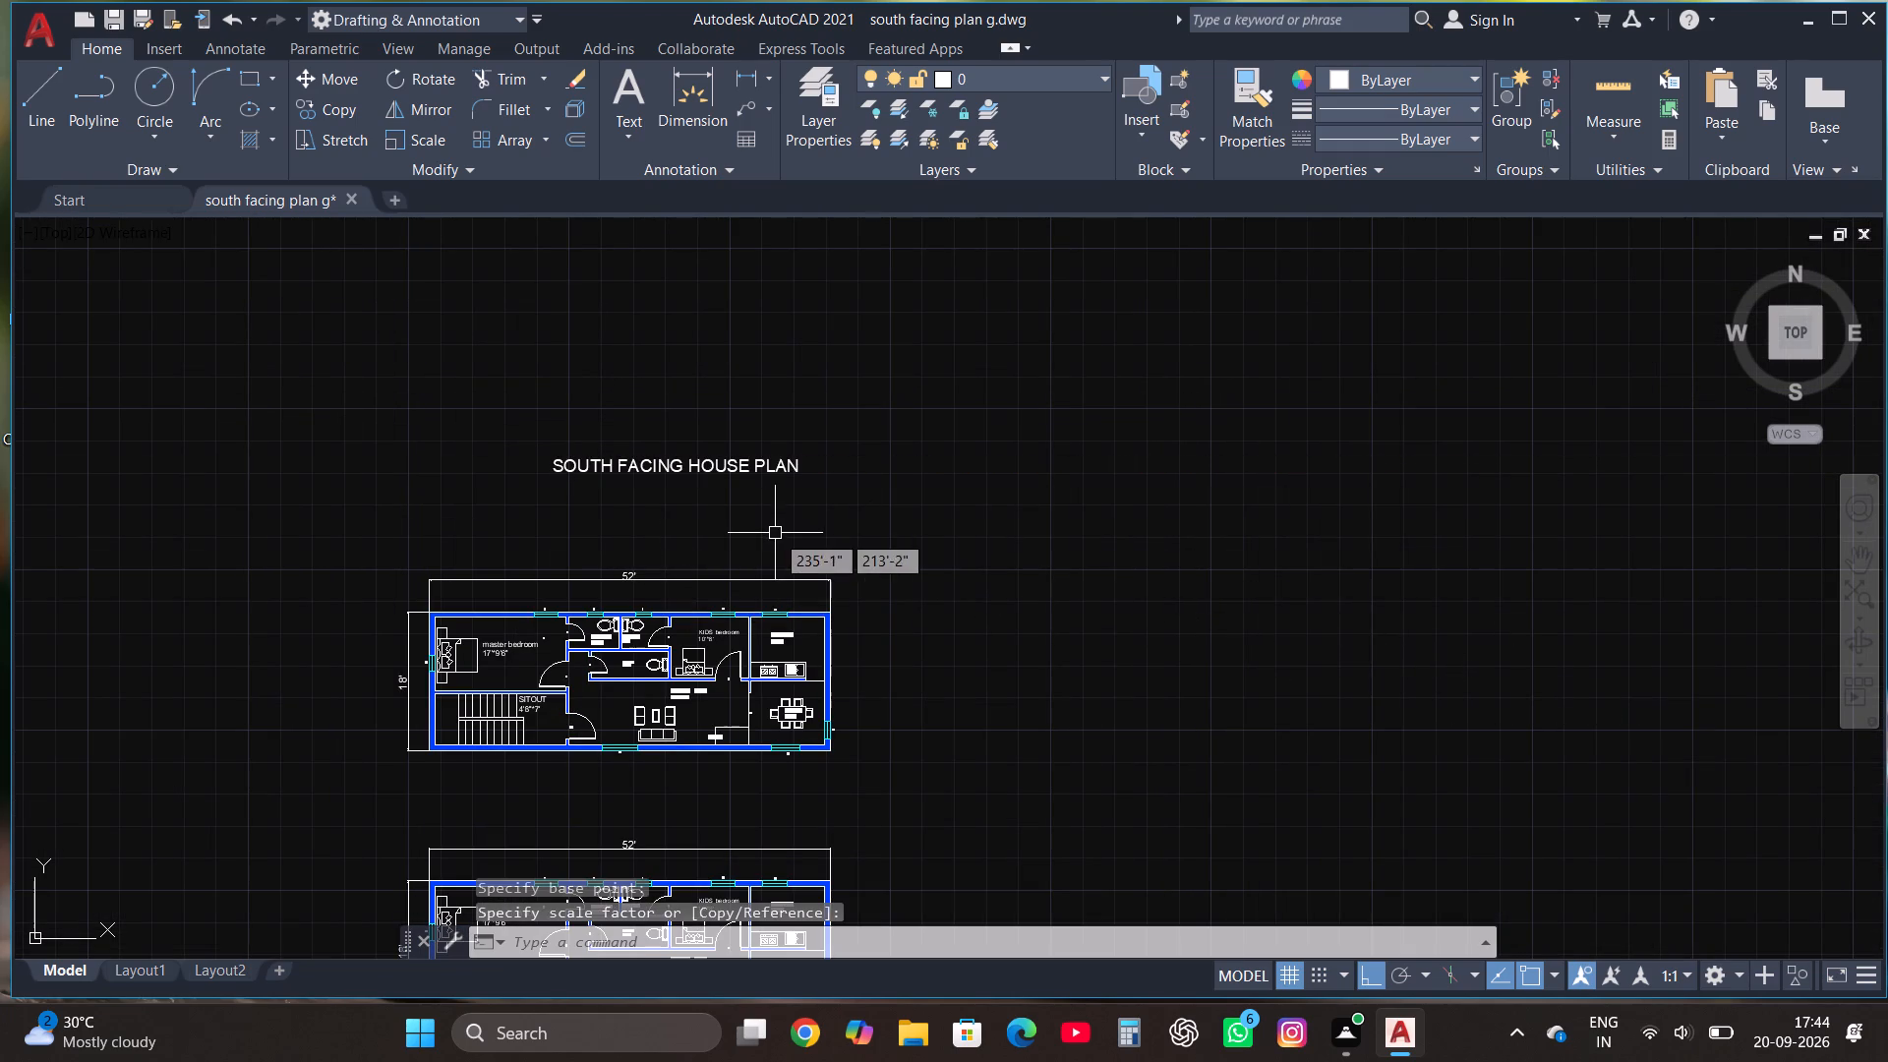
Move the title about 5'-6" west and 7' south with Ortho off, centring it just above the 52' dimension.
{"action": "scroll", "coordinate": [775, 533], "scroll_direction": "up", "scroll_amount": 1}
{"action": "left_click", "coordinate": [603, 427]}
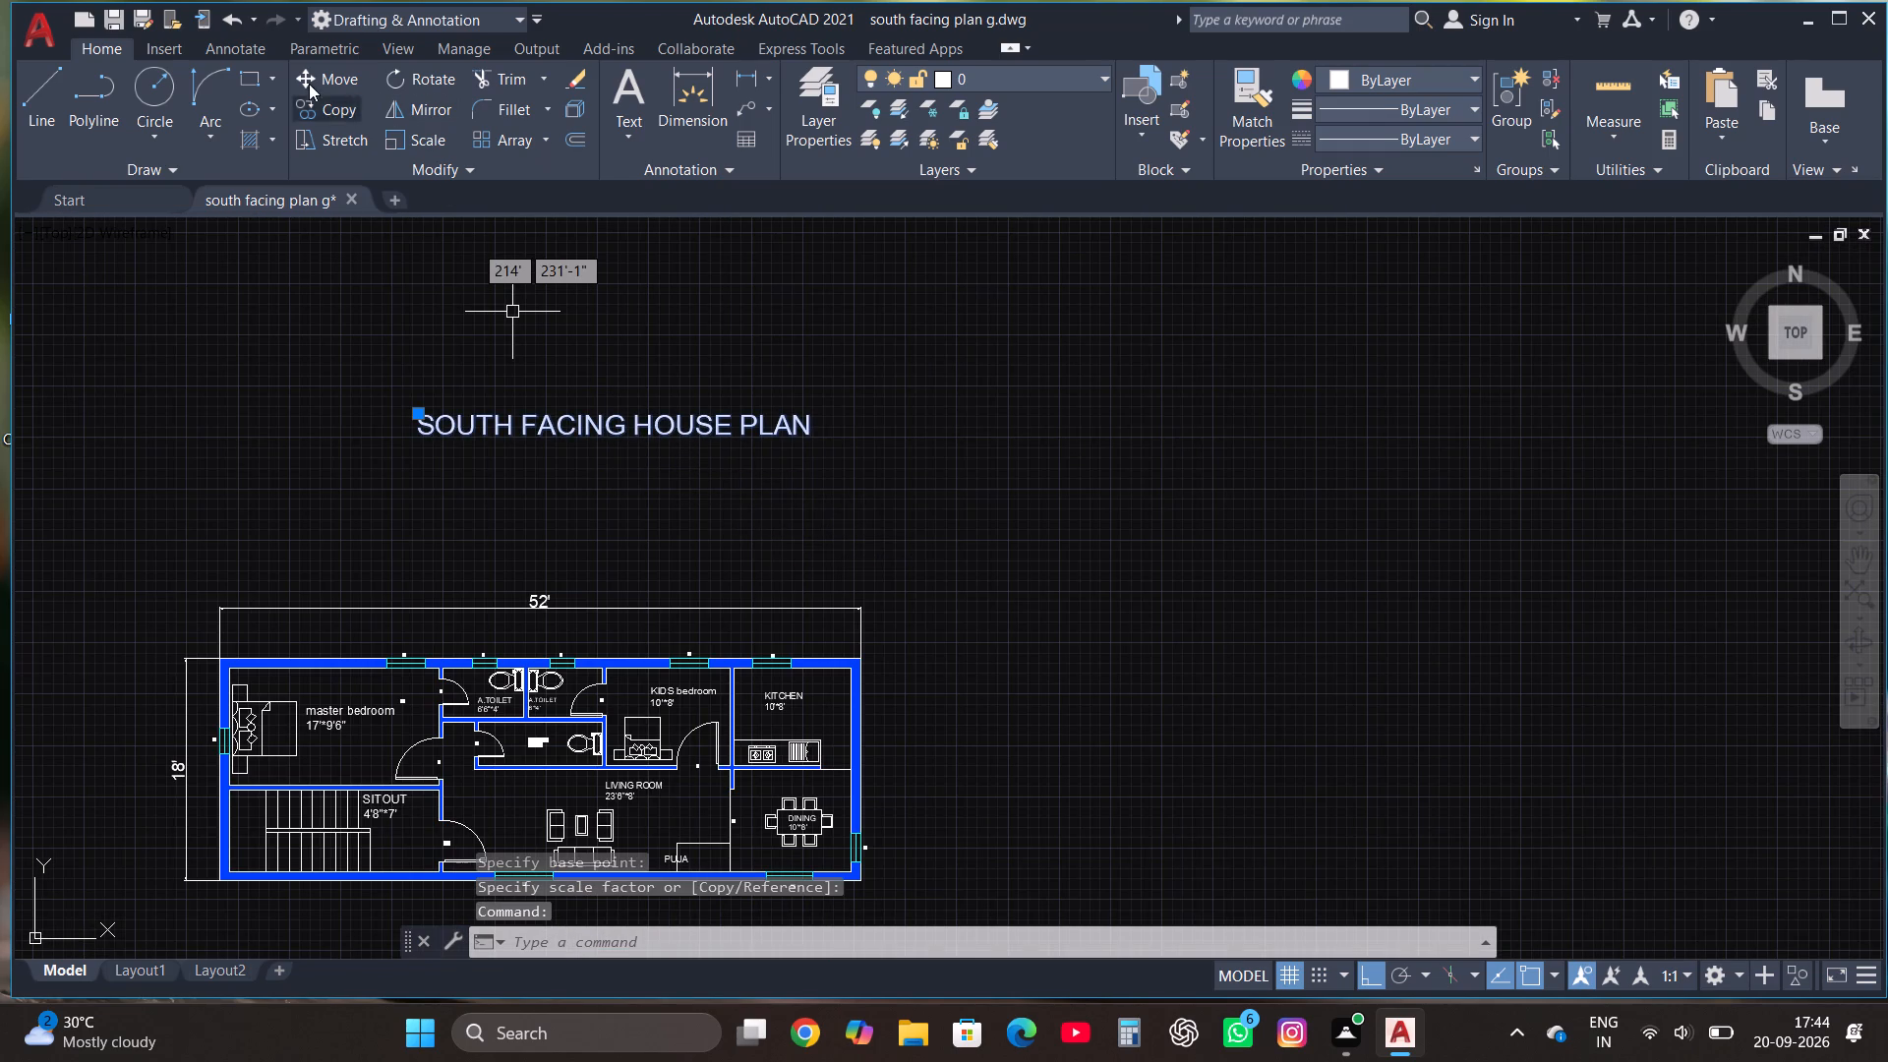
{"action": "left_click", "coordinate": [342, 81]}
{"action": "left_click", "coordinate": [591, 423]}
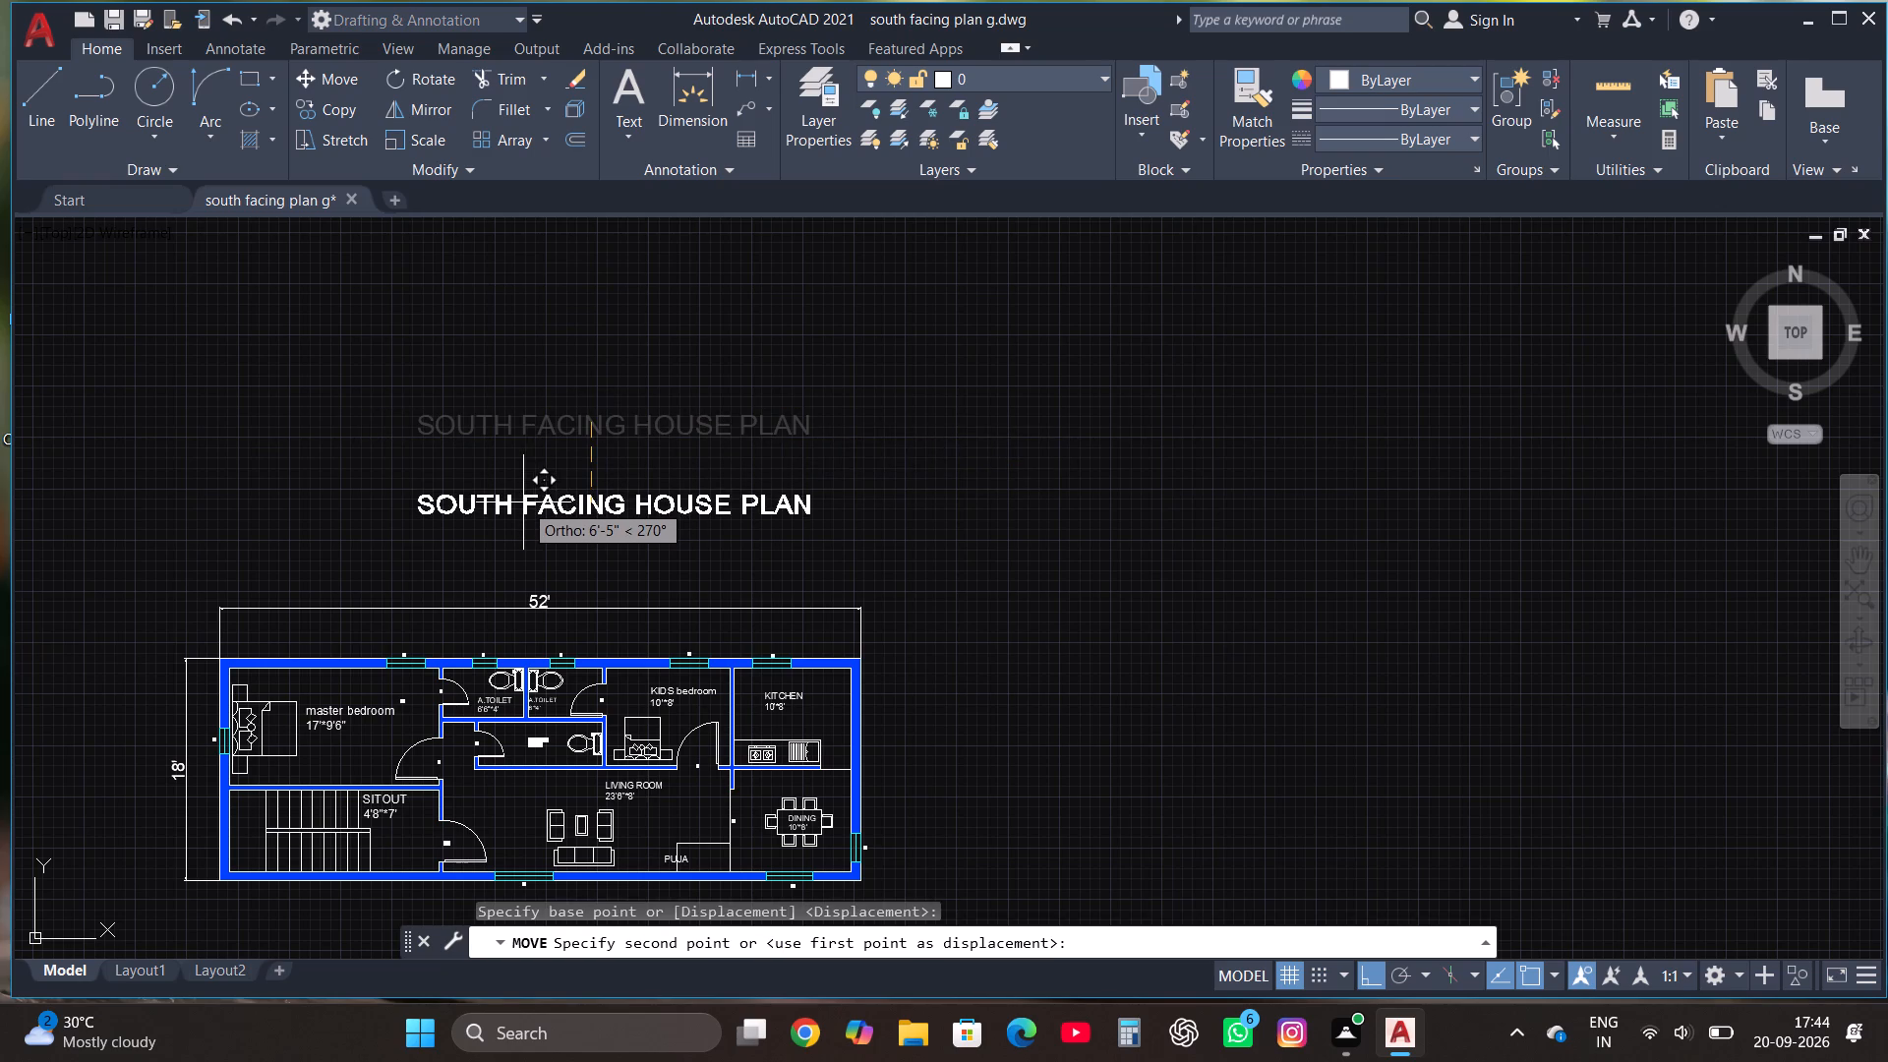
{"action": "key", "text": "F8"}
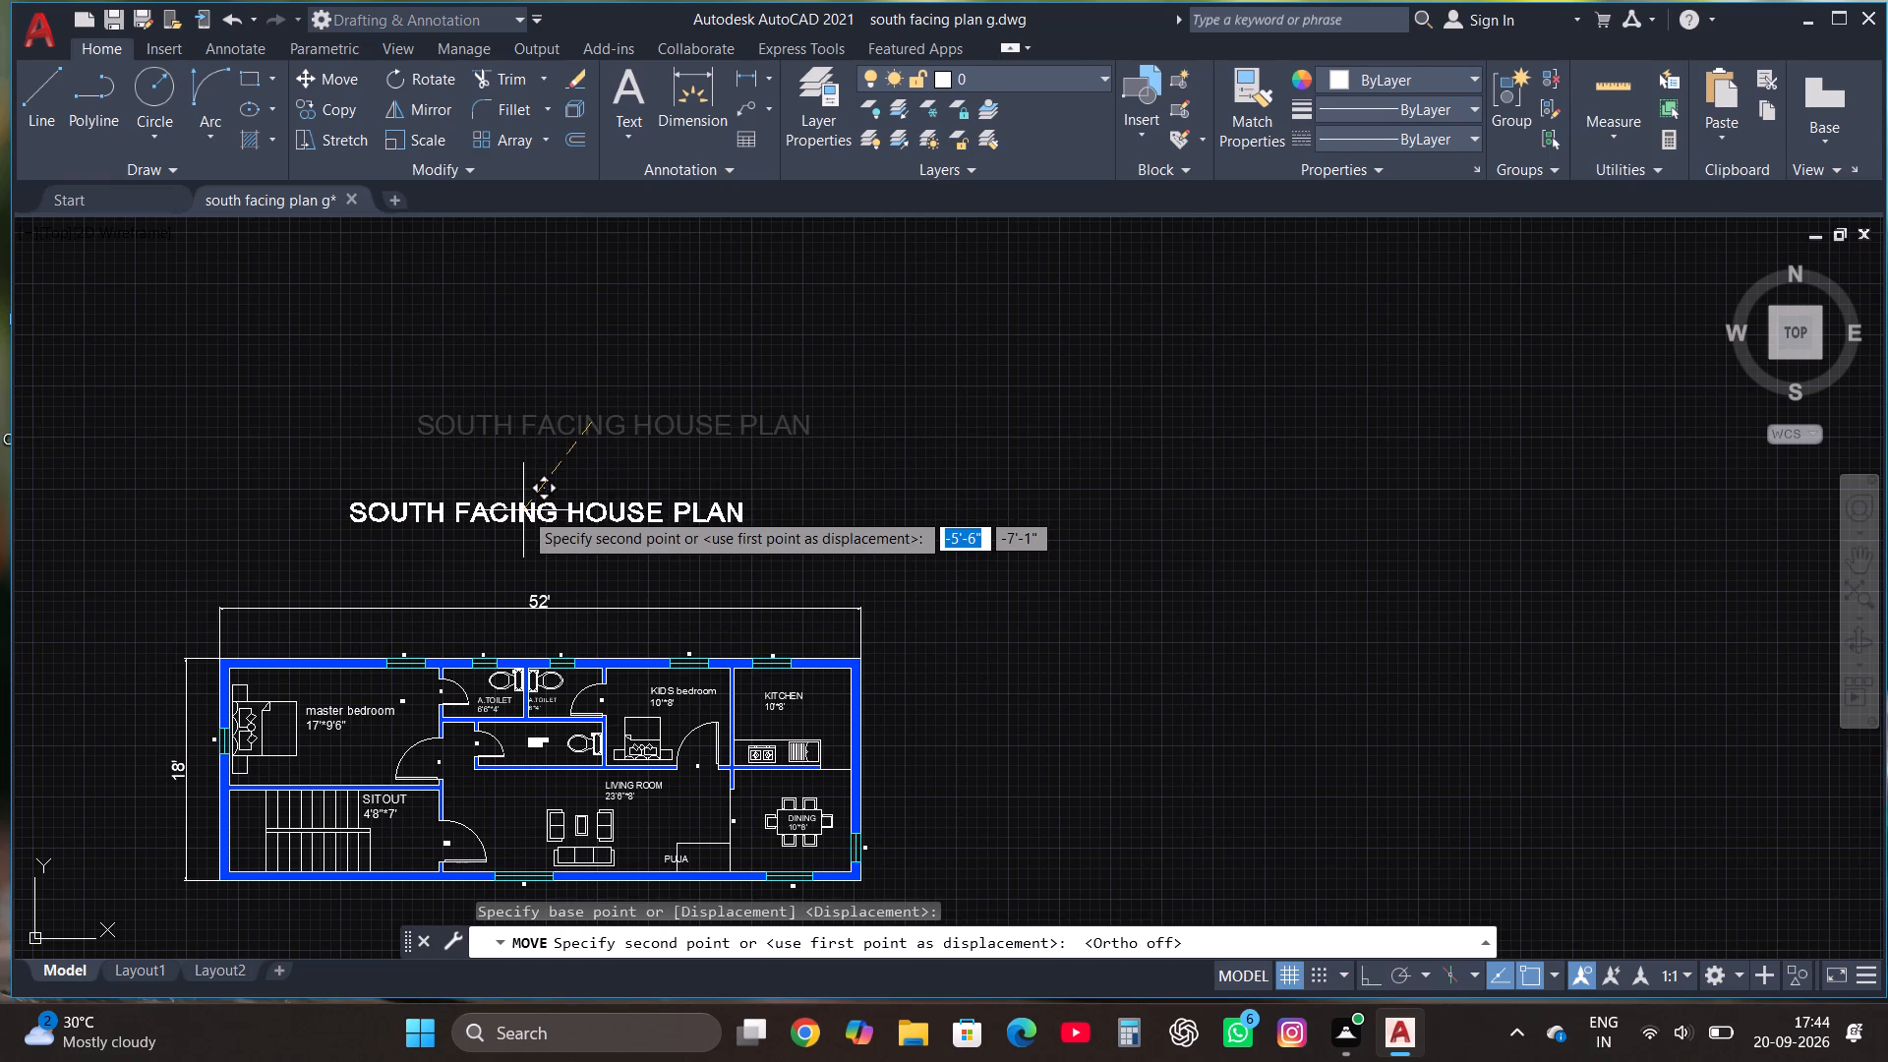
{"action": "left_click", "coordinate": [523, 510]}
{"action": "scroll", "coordinate": [613, 307], "scroll_direction": "down", "scroll_amount": 2}
{"action": "scroll", "coordinate": [602, 377], "scroll_direction": "up", "scroll_amount": 2}
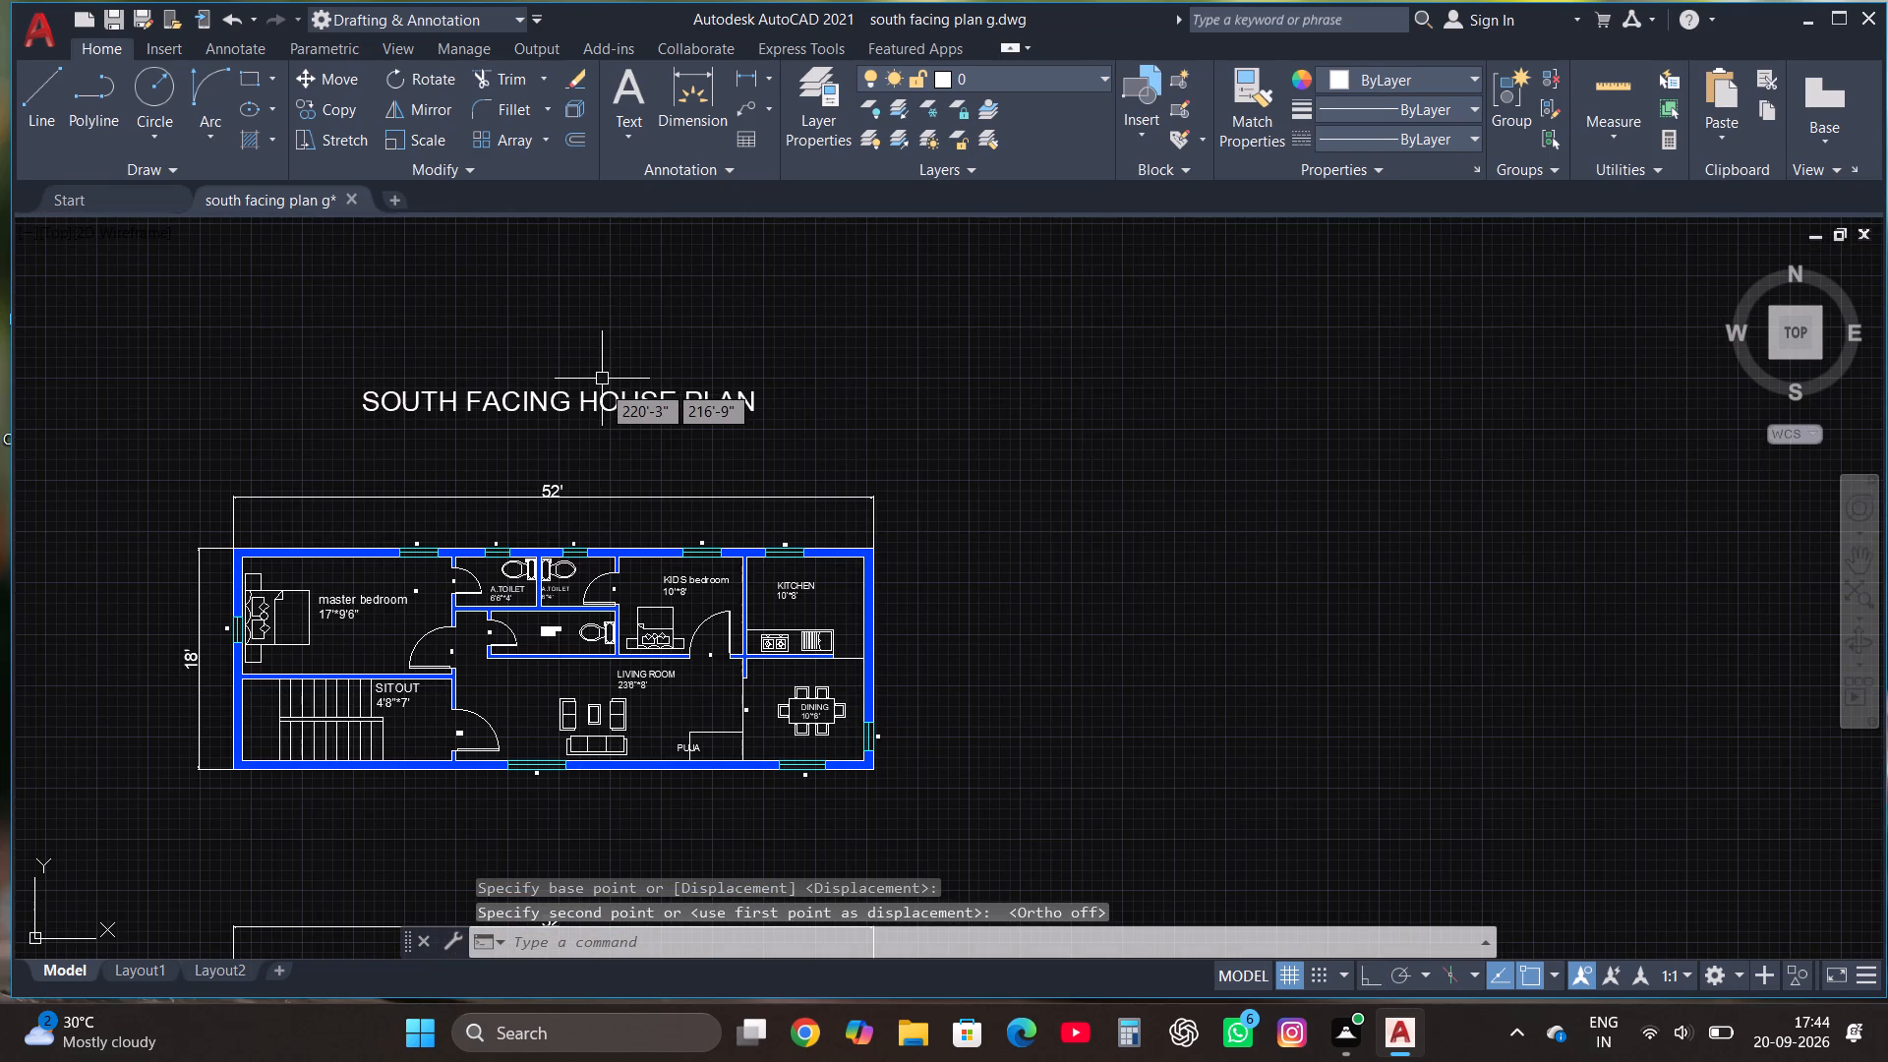
Copy the SOUTH FACING HOUSE PLAN title into the gap between the two plans, just below the upper plan's south wall.
{"action": "left_click", "coordinate": [503, 401]}
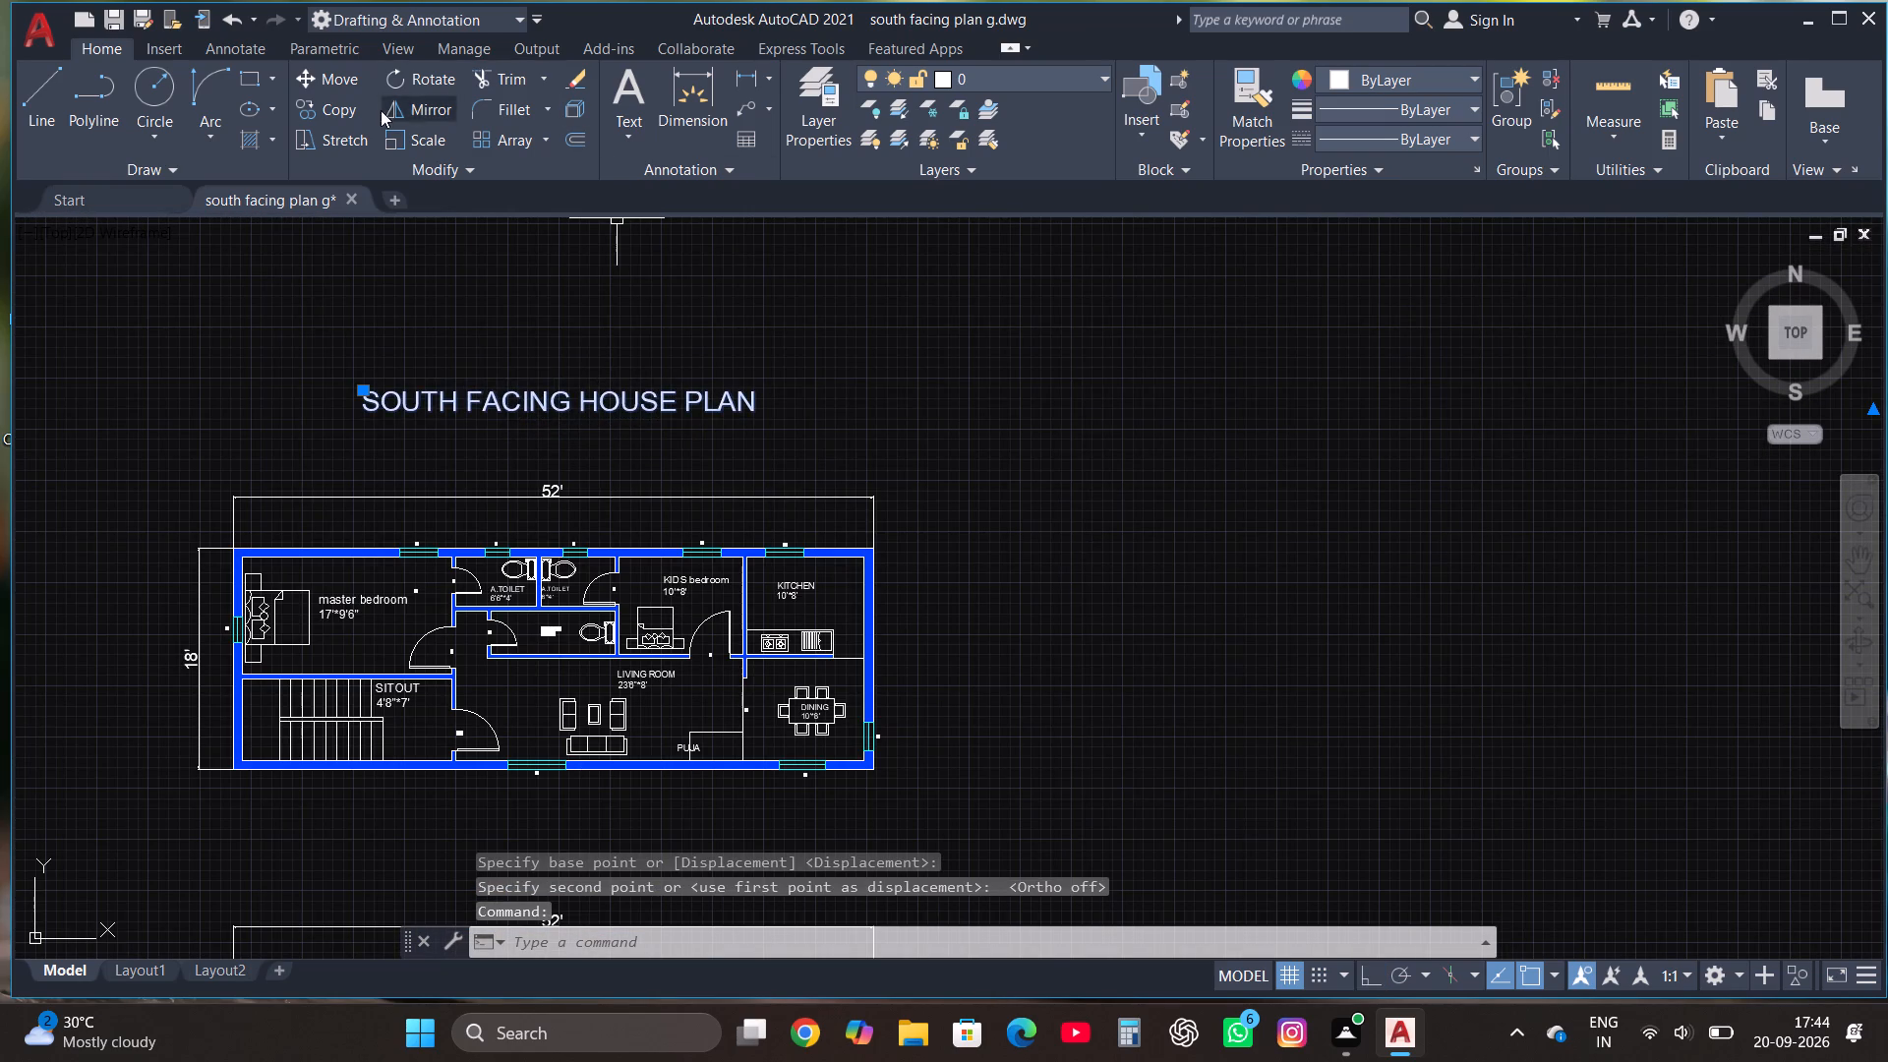
{"action": "left_click", "coordinate": [333, 109]}
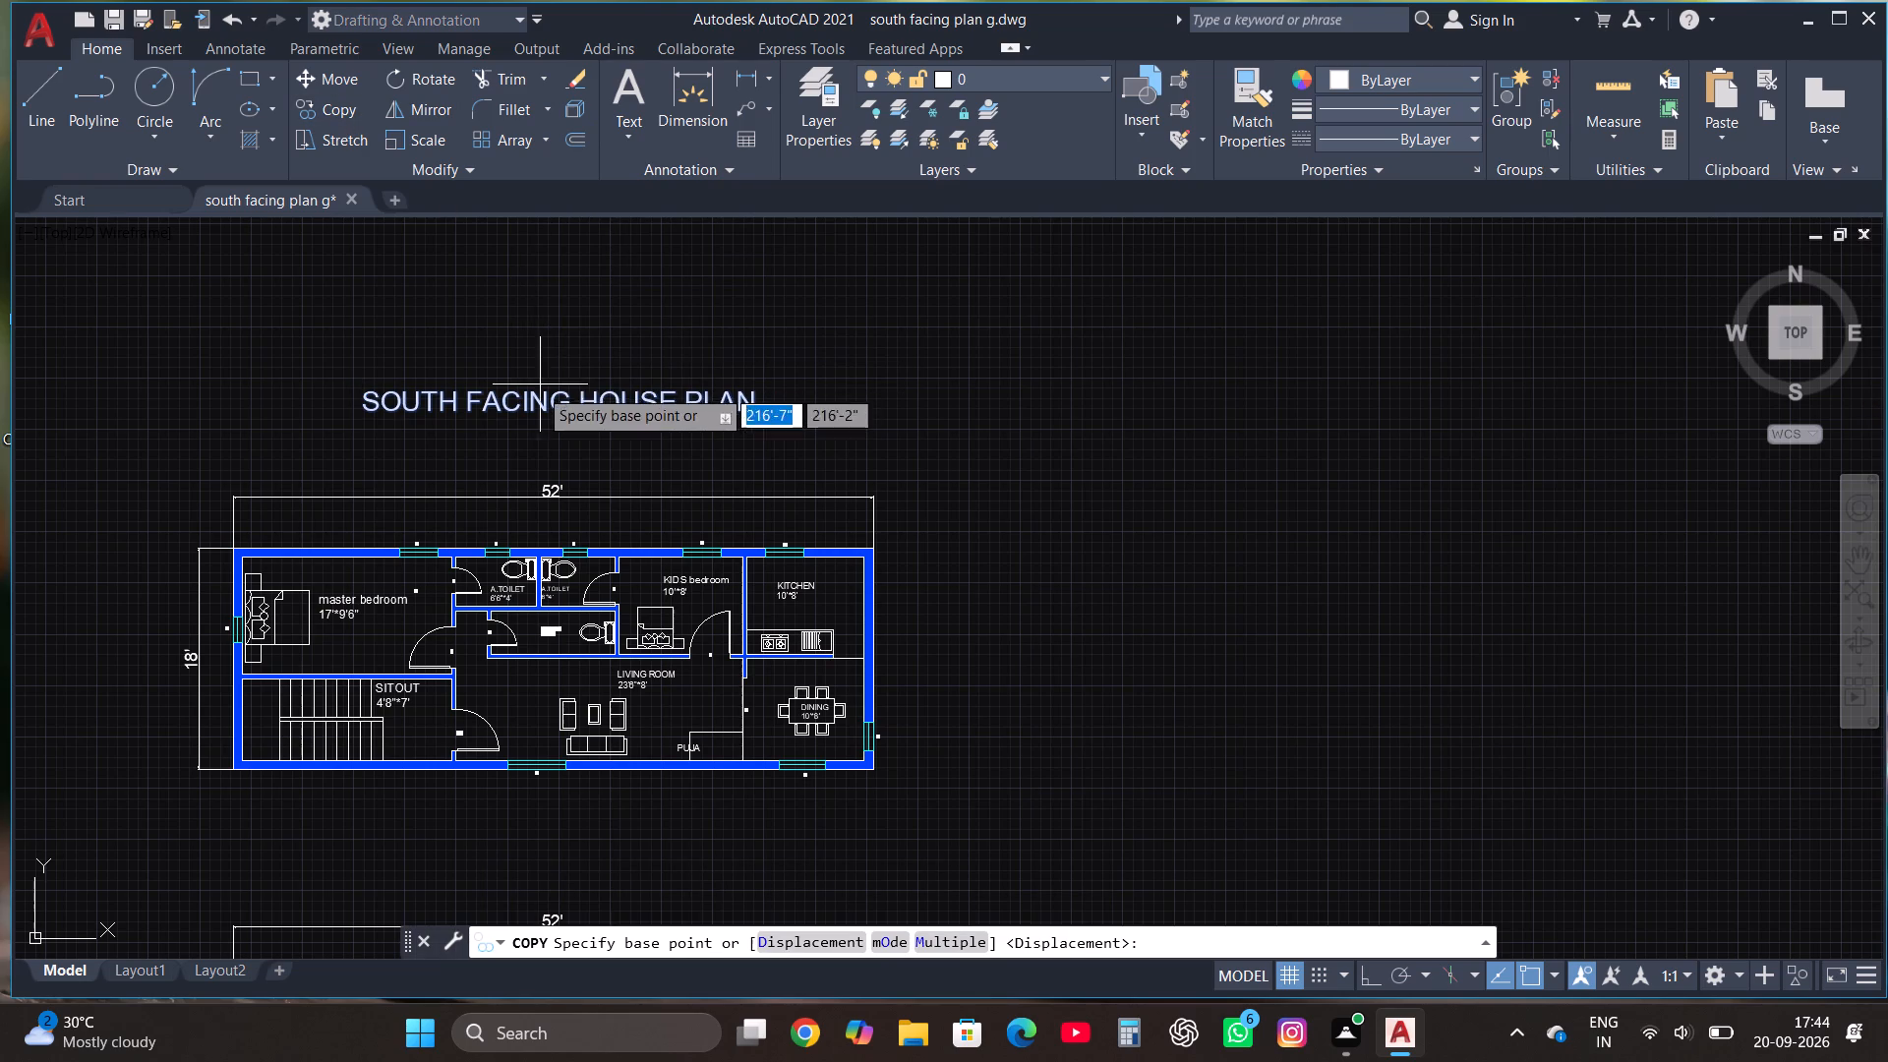
{"action": "left_click", "coordinate": [534, 406]}
{"action": "scroll", "coordinate": [603, 380], "scroll_direction": "down", "scroll_amount": 2}
{"action": "scroll", "coordinate": [590, 555], "scroll_direction": "up", "scroll_amount": 1}
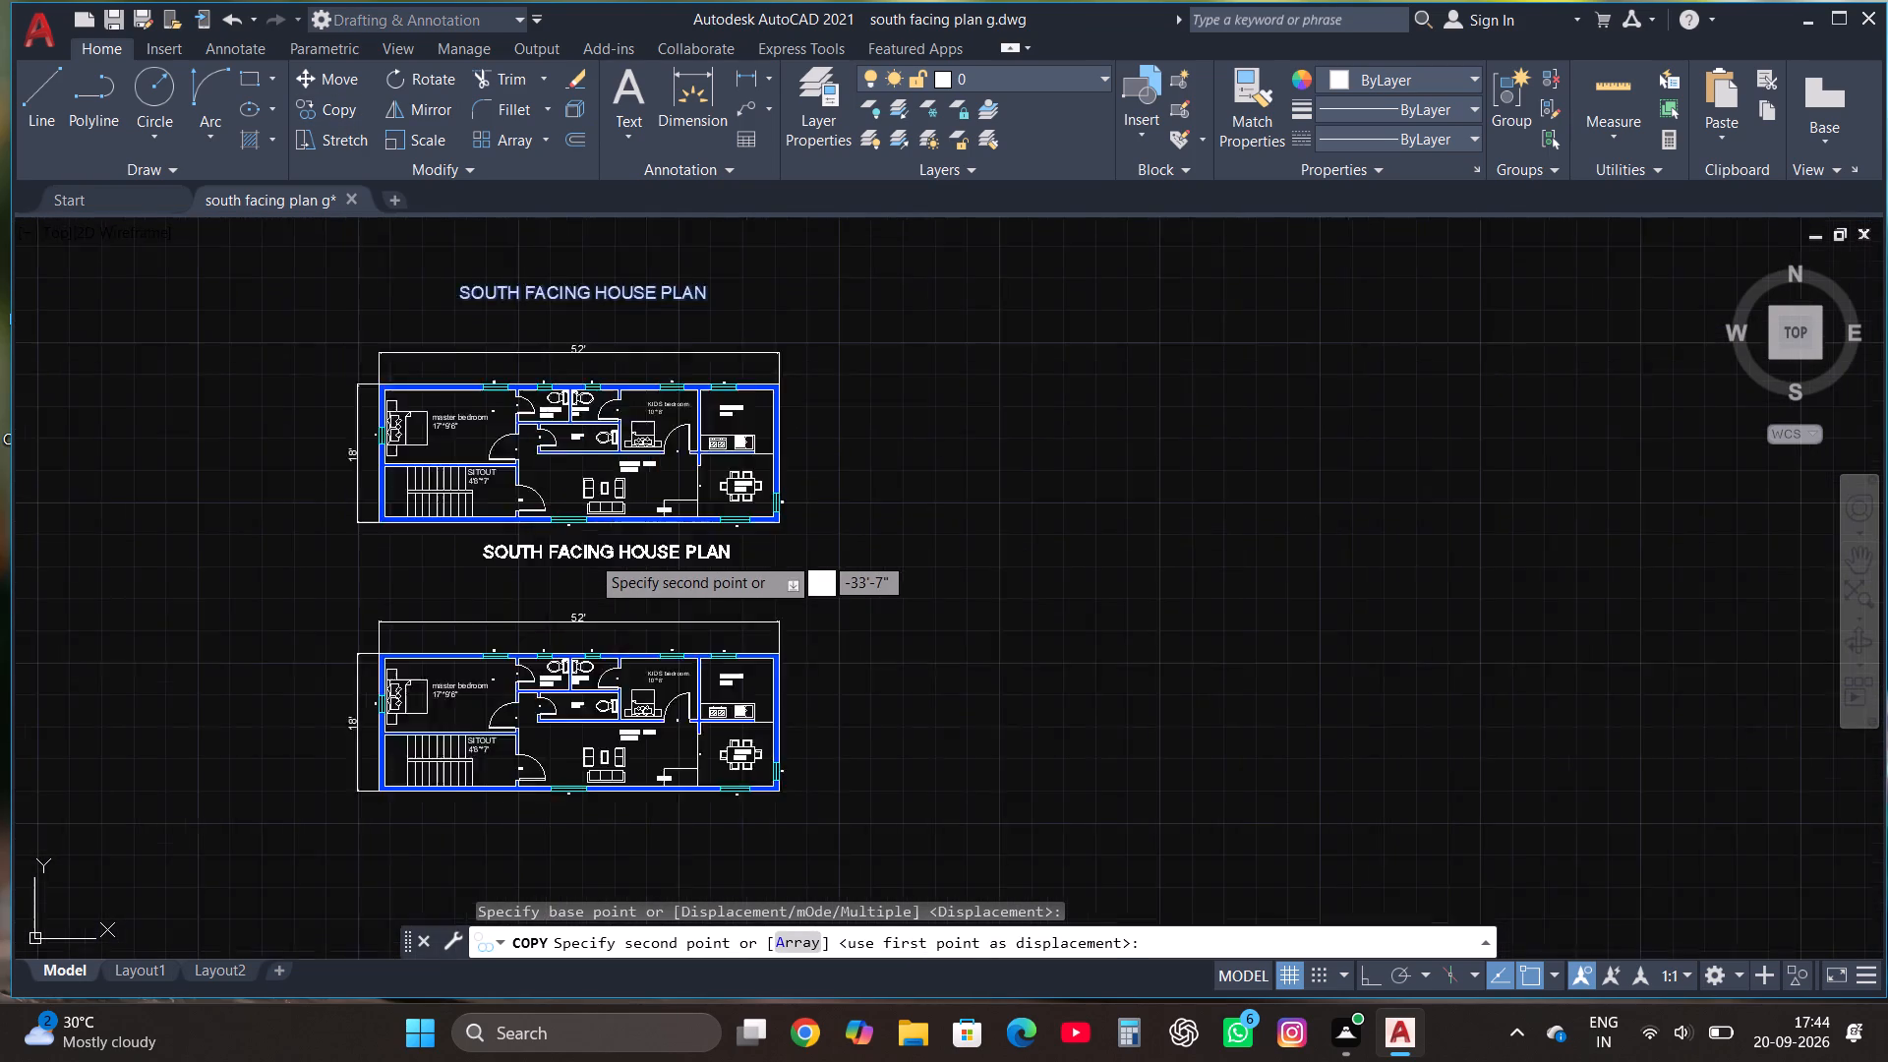
{"action": "scroll", "coordinate": [590, 555], "scroll_direction": "up", "scroll_amount": 1}
{"action": "left_click", "coordinate": [582, 549]}
Edit the copied title between the plans to read FIRST FLOOR HOUSE PLAN.
{"action": "scroll", "coordinate": [582, 549], "scroll_direction": "up", "scroll_amount": 2}
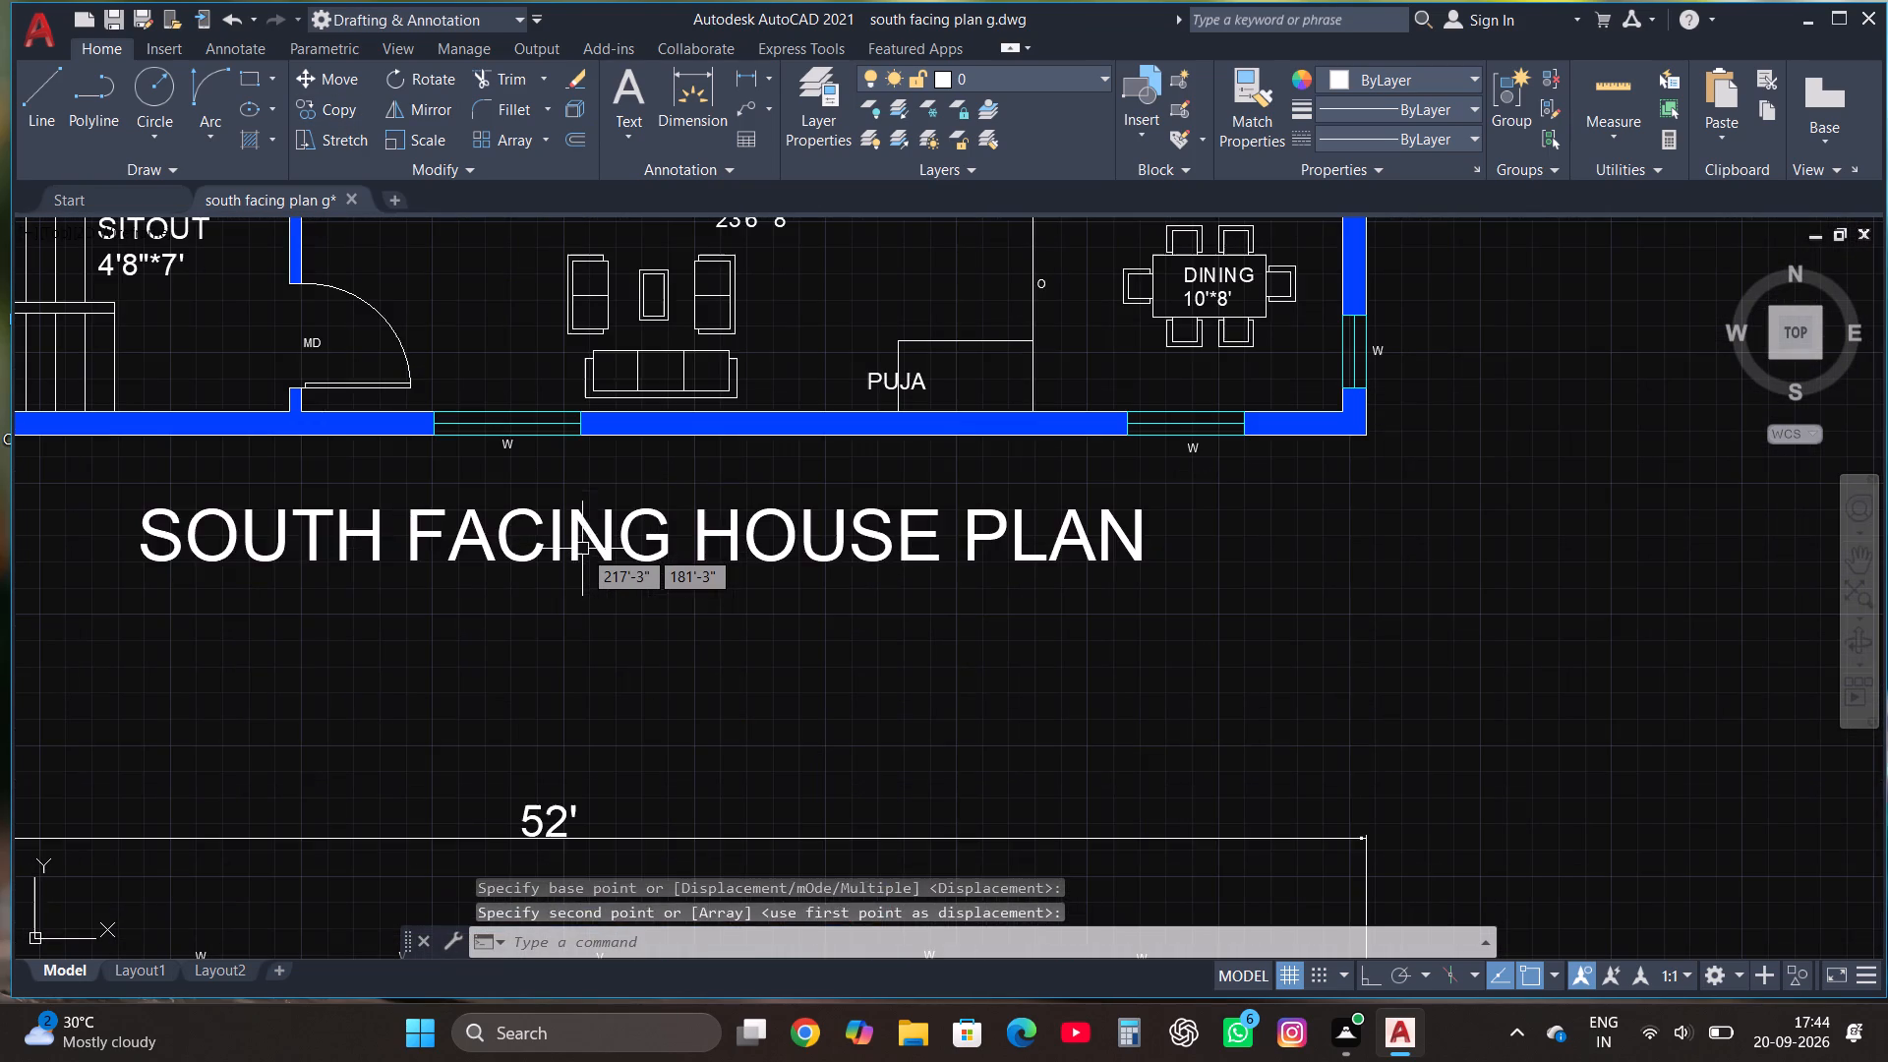
{"action": "left_click", "coordinate": [582, 549]}
{"action": "right_click", "coordinate": [586, 548]}
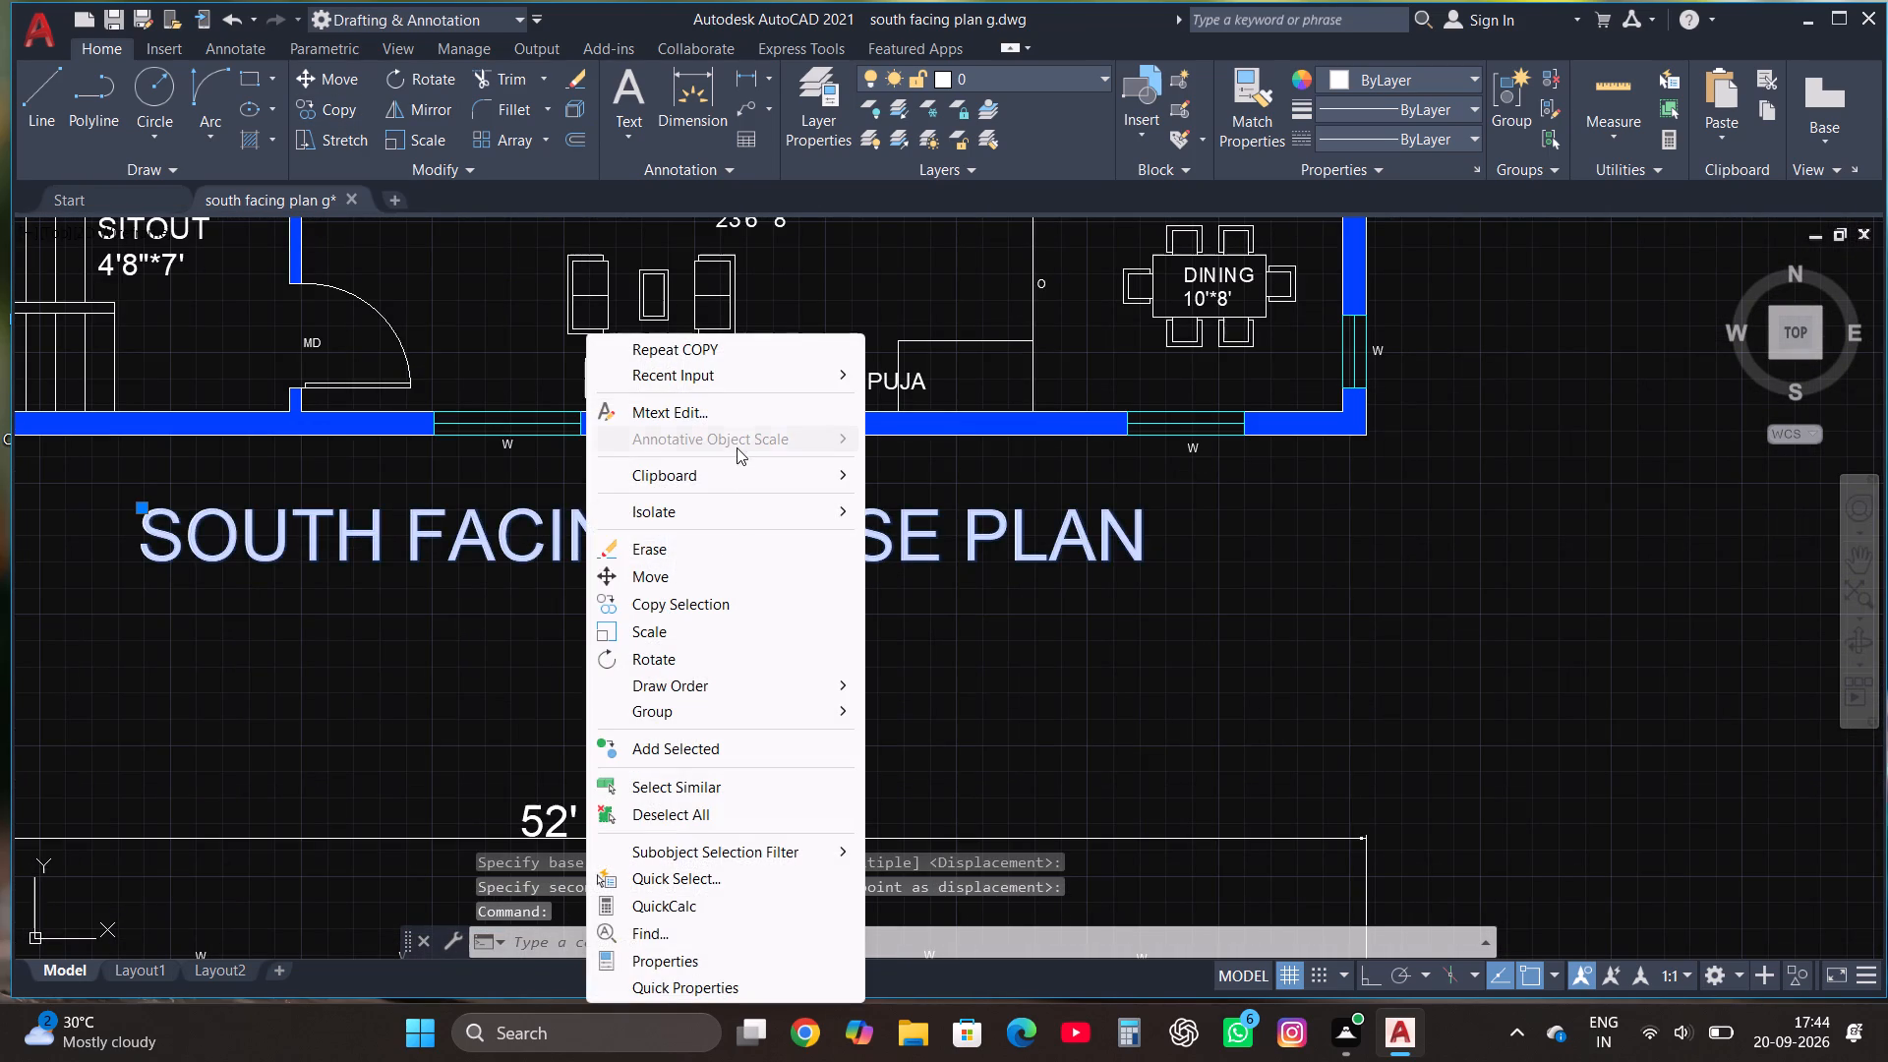
{"action": "left_click", "coordinate": [737, 413]}
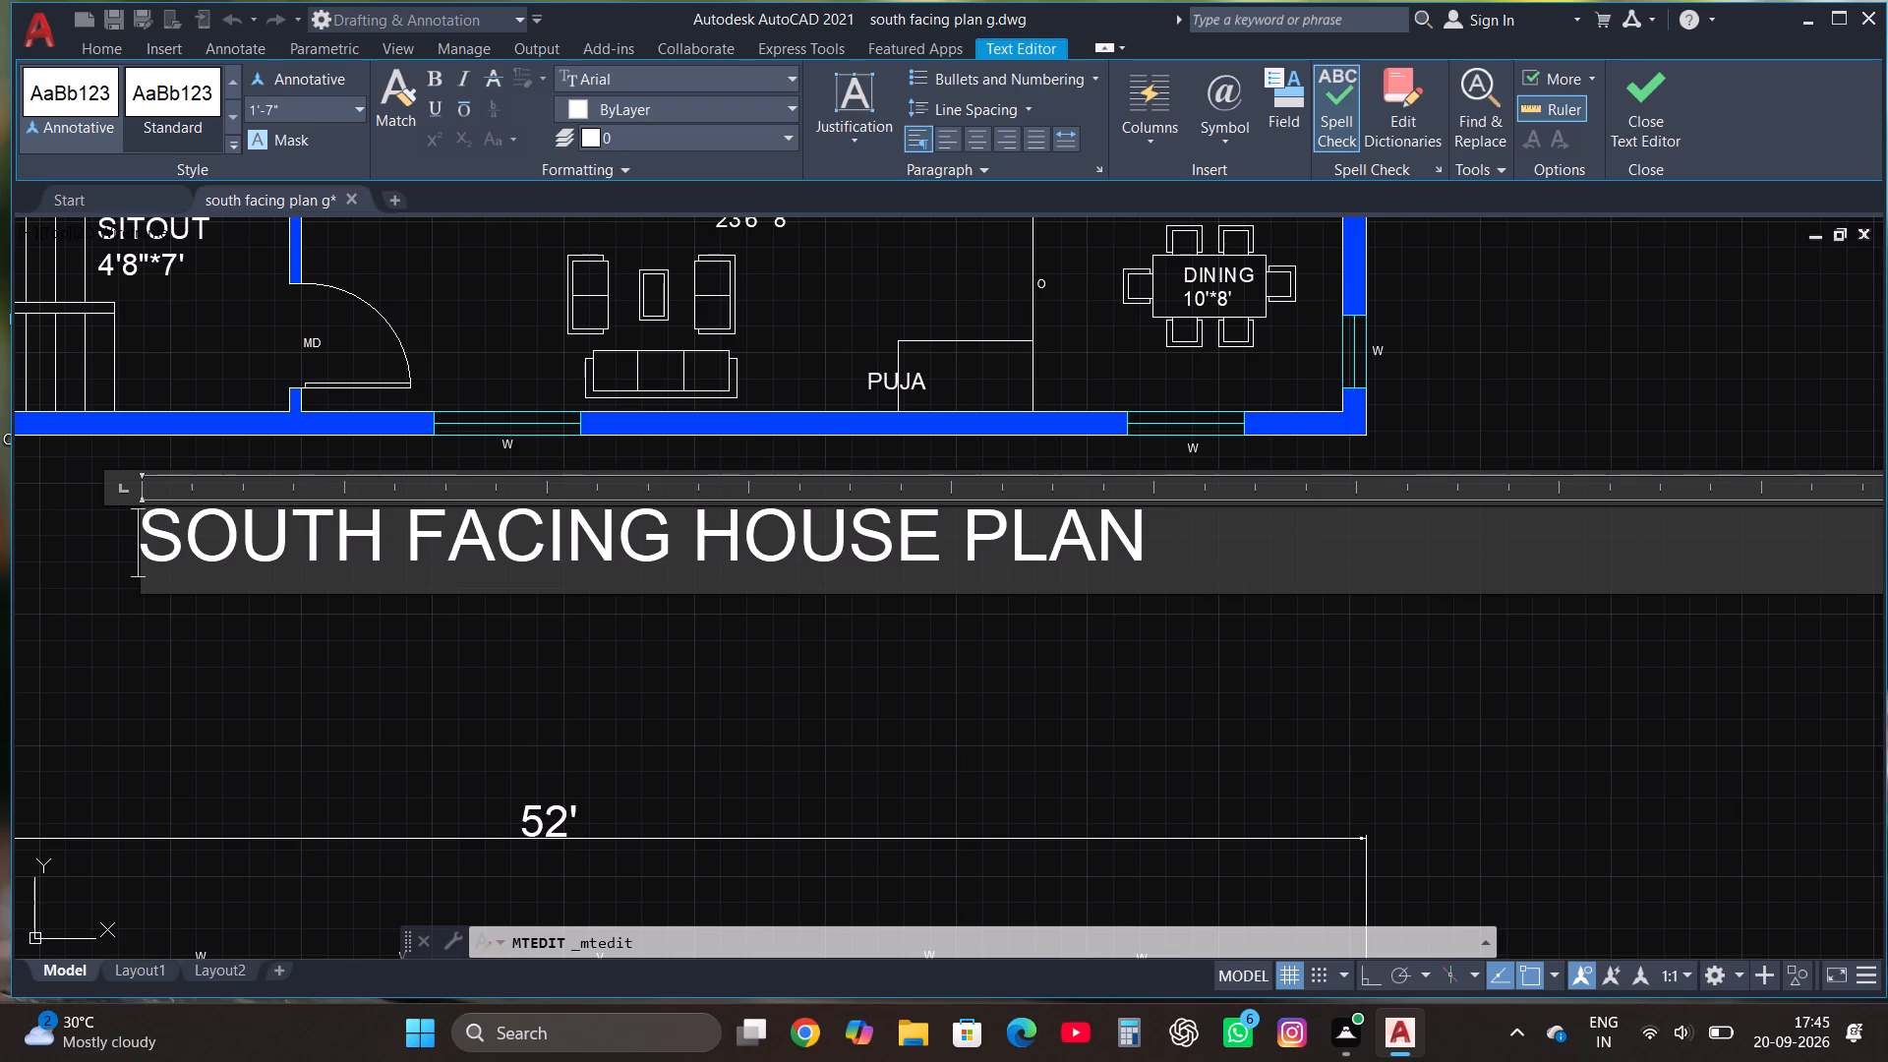
{"action": "left_click", "coordinate": [693, 545]}
{"action": "key", "text": "BackSpace"}
{"action": "key", "text": "BackSpace"}
{"action": "key", "text": "BackSpace"}
{"action": "key", "text": "BackSpace"}
{"action": "key", "text": "BackSpace"}
{"action": "key", "text": "BackSpace"}
{"action": "key", "text": "BackSpace"}
{"action": "key", "text": "BackSpace"}
{"action": "key", "text": "BackSpace"}
{"action": "key", "text": "BackSpace"}
{"action": "key", "text": "BackSpace"}
{"action": "key", "text": "BackSpace"}
{"action": "key", "text": "BackSpace"}
{"action": "key", "text": "BackSpace"}
{"action": "key", "text": "BackSpace"}
{"action": "key", "text": "BackSpace"}
{"action": "key", "text": "BackSpace"}
{"action": "key", "text": "BackSpace"}
{"action": "key", "text": "BackSpace"}
{"action": "key", "text": "BackSpace"}
{"action": "type", "text": "FIRST"}
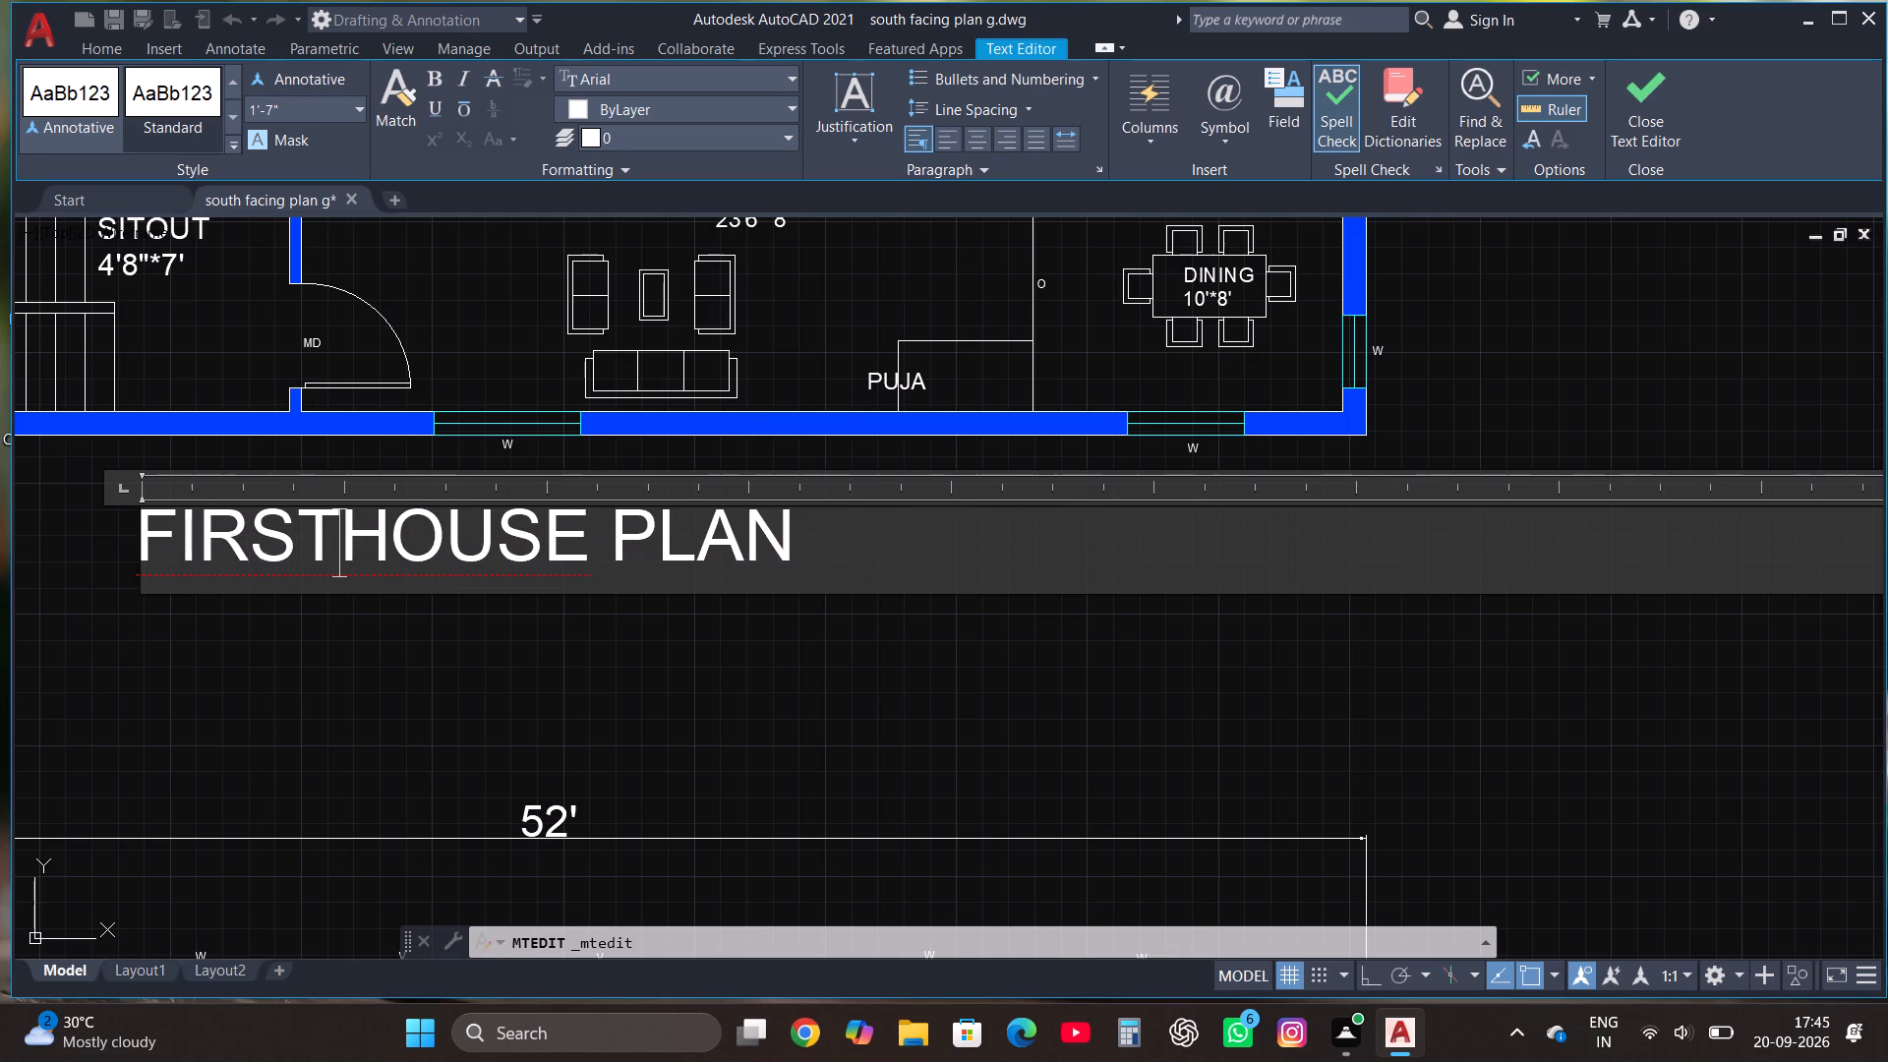
{"action": "key", "text": "space"}
{"action": "type", "text": "FLOOR"}
{"action": "key", "text": "space"}
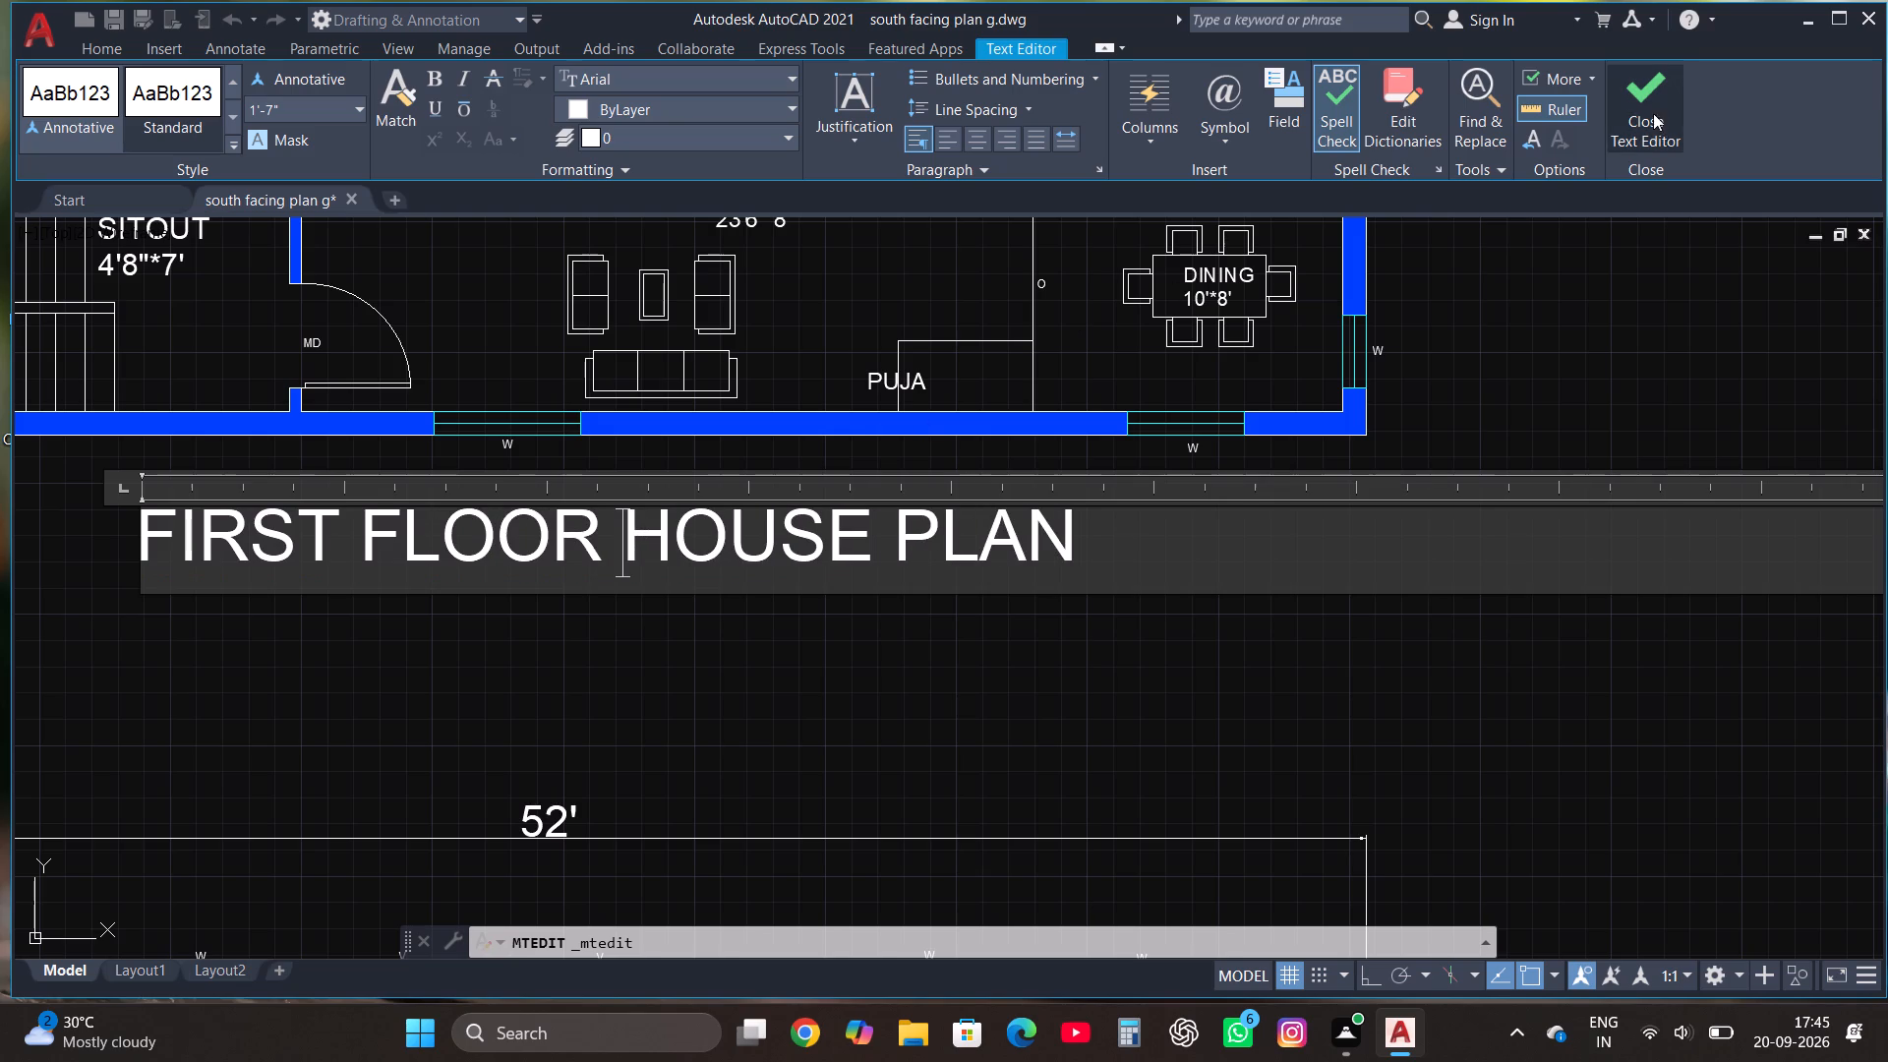
{"action": "left_click", "coordinate": [1651, 97]}
Copy the FIRST FLOOR HOUSE PLAN title straight south with Ortho on, about 36 feet, to just below the lower plan.
{"action": "scroll", "coordinate": [943, 385], "scroll_direction": "down", "scroll_amount": 3}
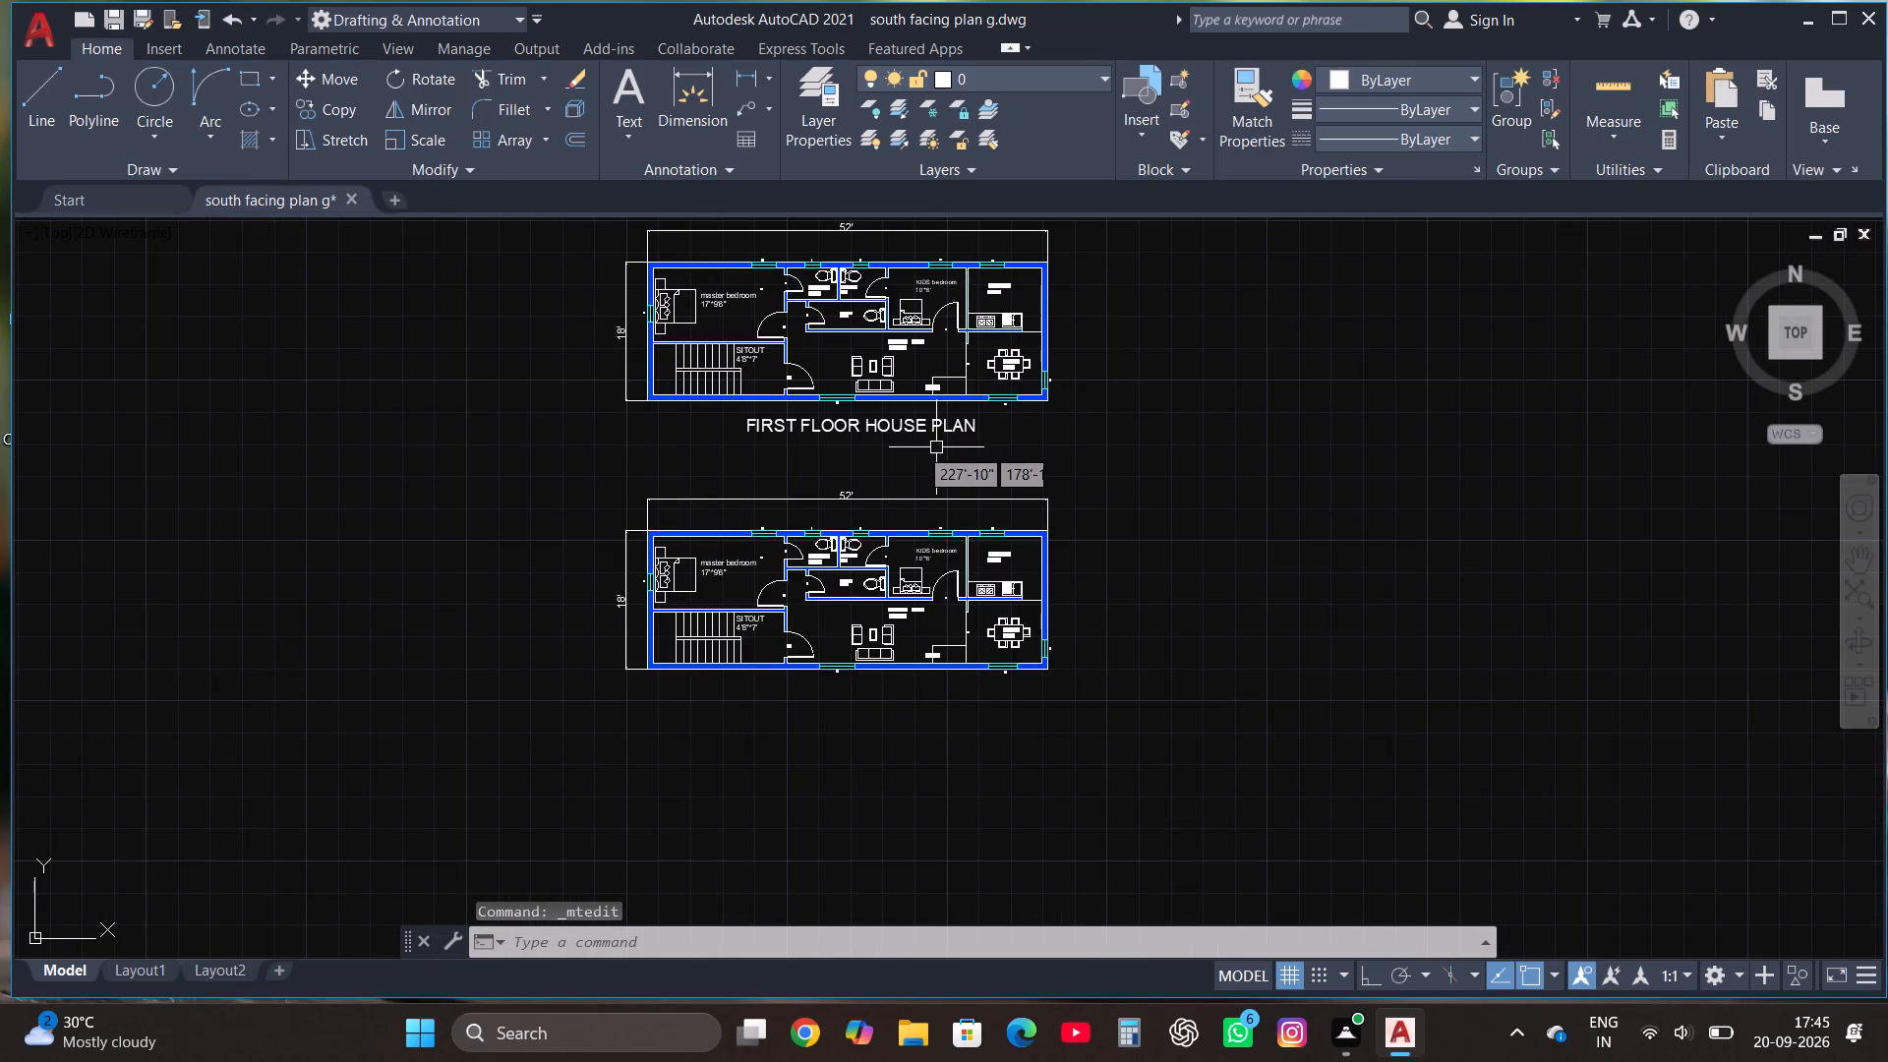
{"action": "left_click", "coordinate": [882, 425]}
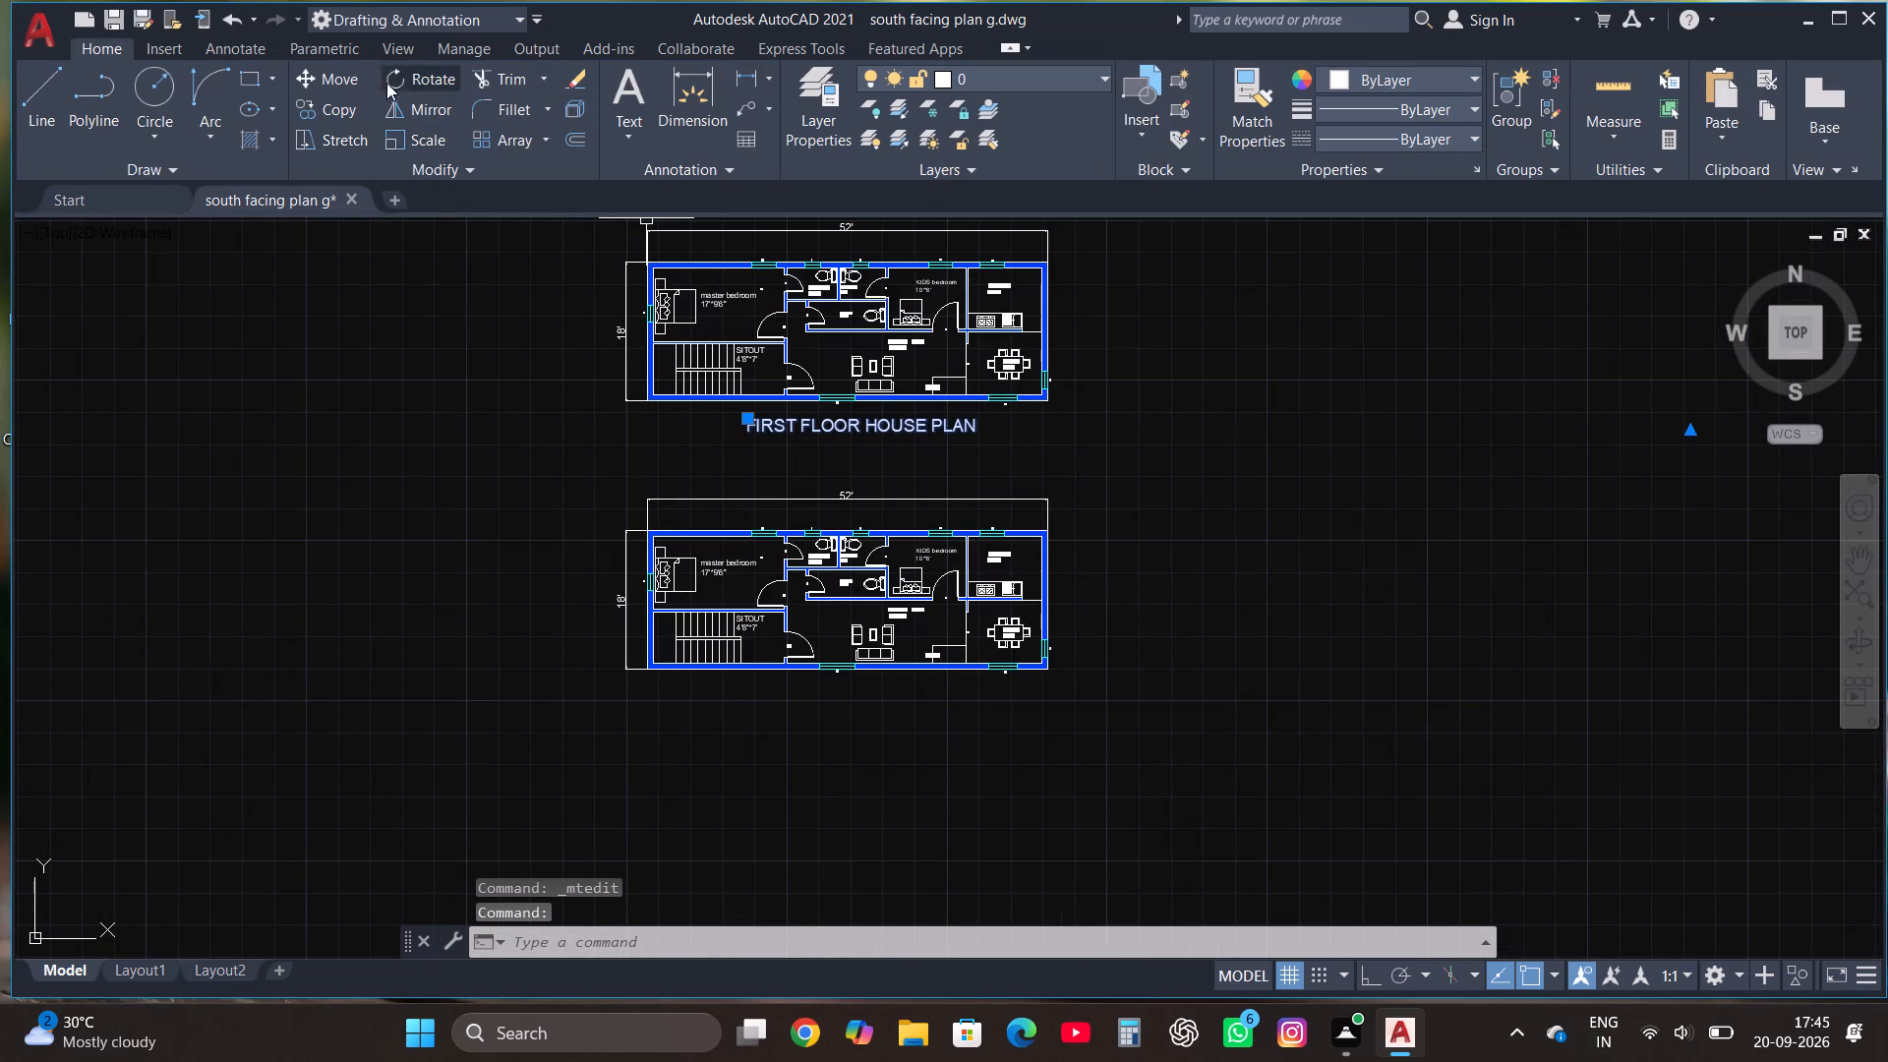
{"action": "left_click", "coordinate": [342, 104]}
{"action": "left_click", "coordinate": [833, 434]}
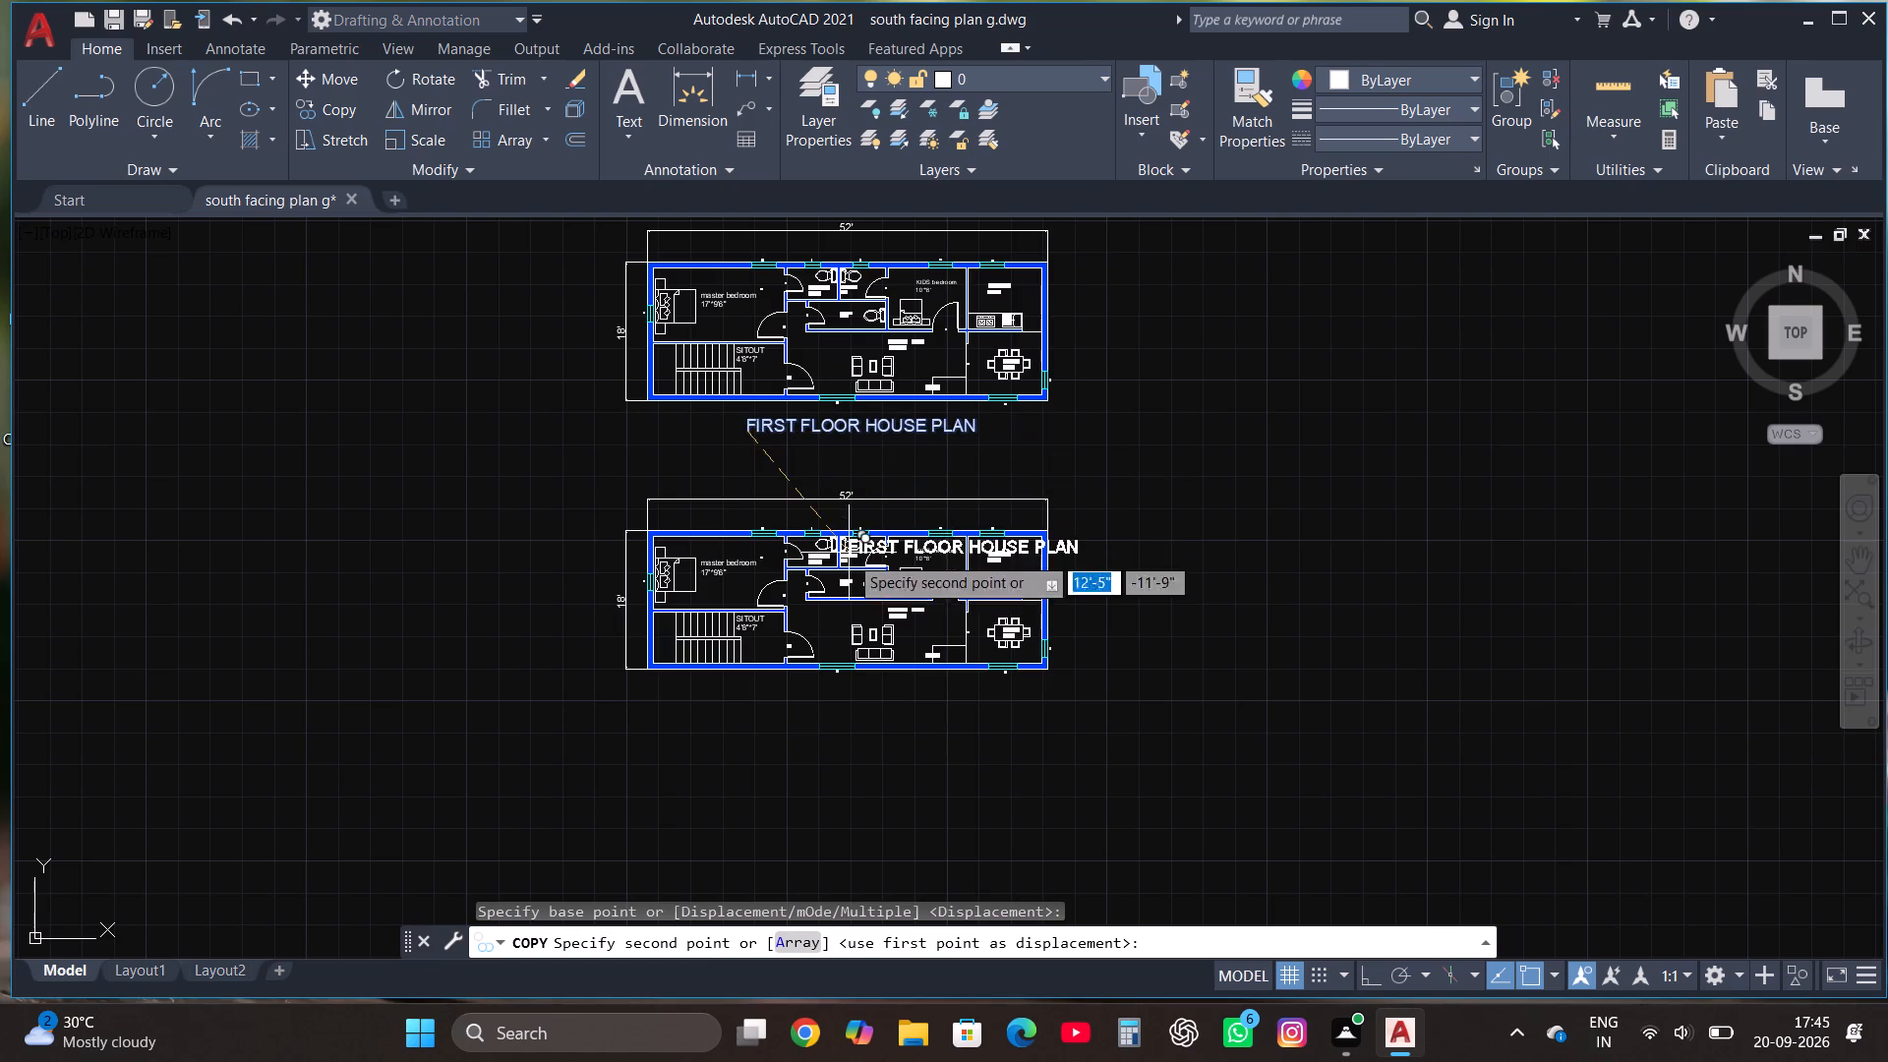
{"action": "key", "text": "F8"}
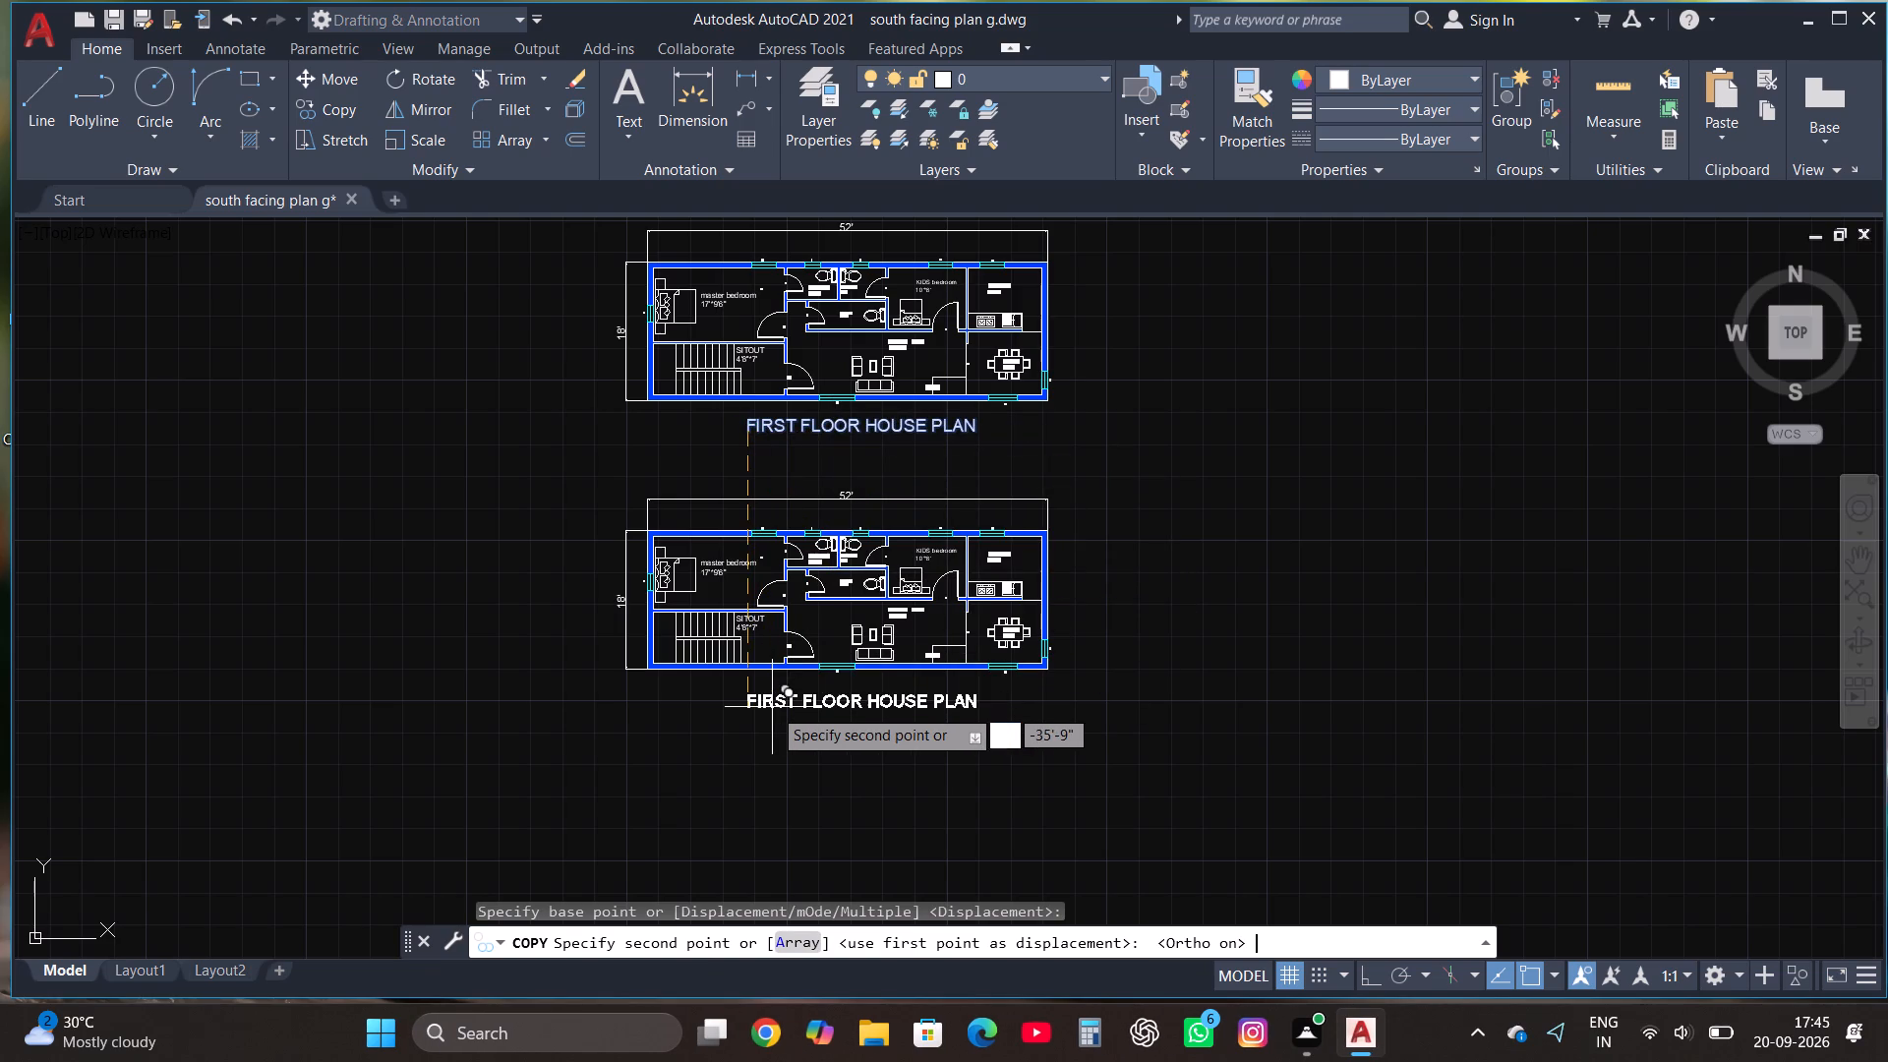
{"action": "left_click", "coordinate": [772, 709]}
Replace the word FIRST with SECOND in the title below the lower plan.
{"action": "scroll", "coordinate": [814, 729], "scroll_direction": "up", "scroll_amount": 2}
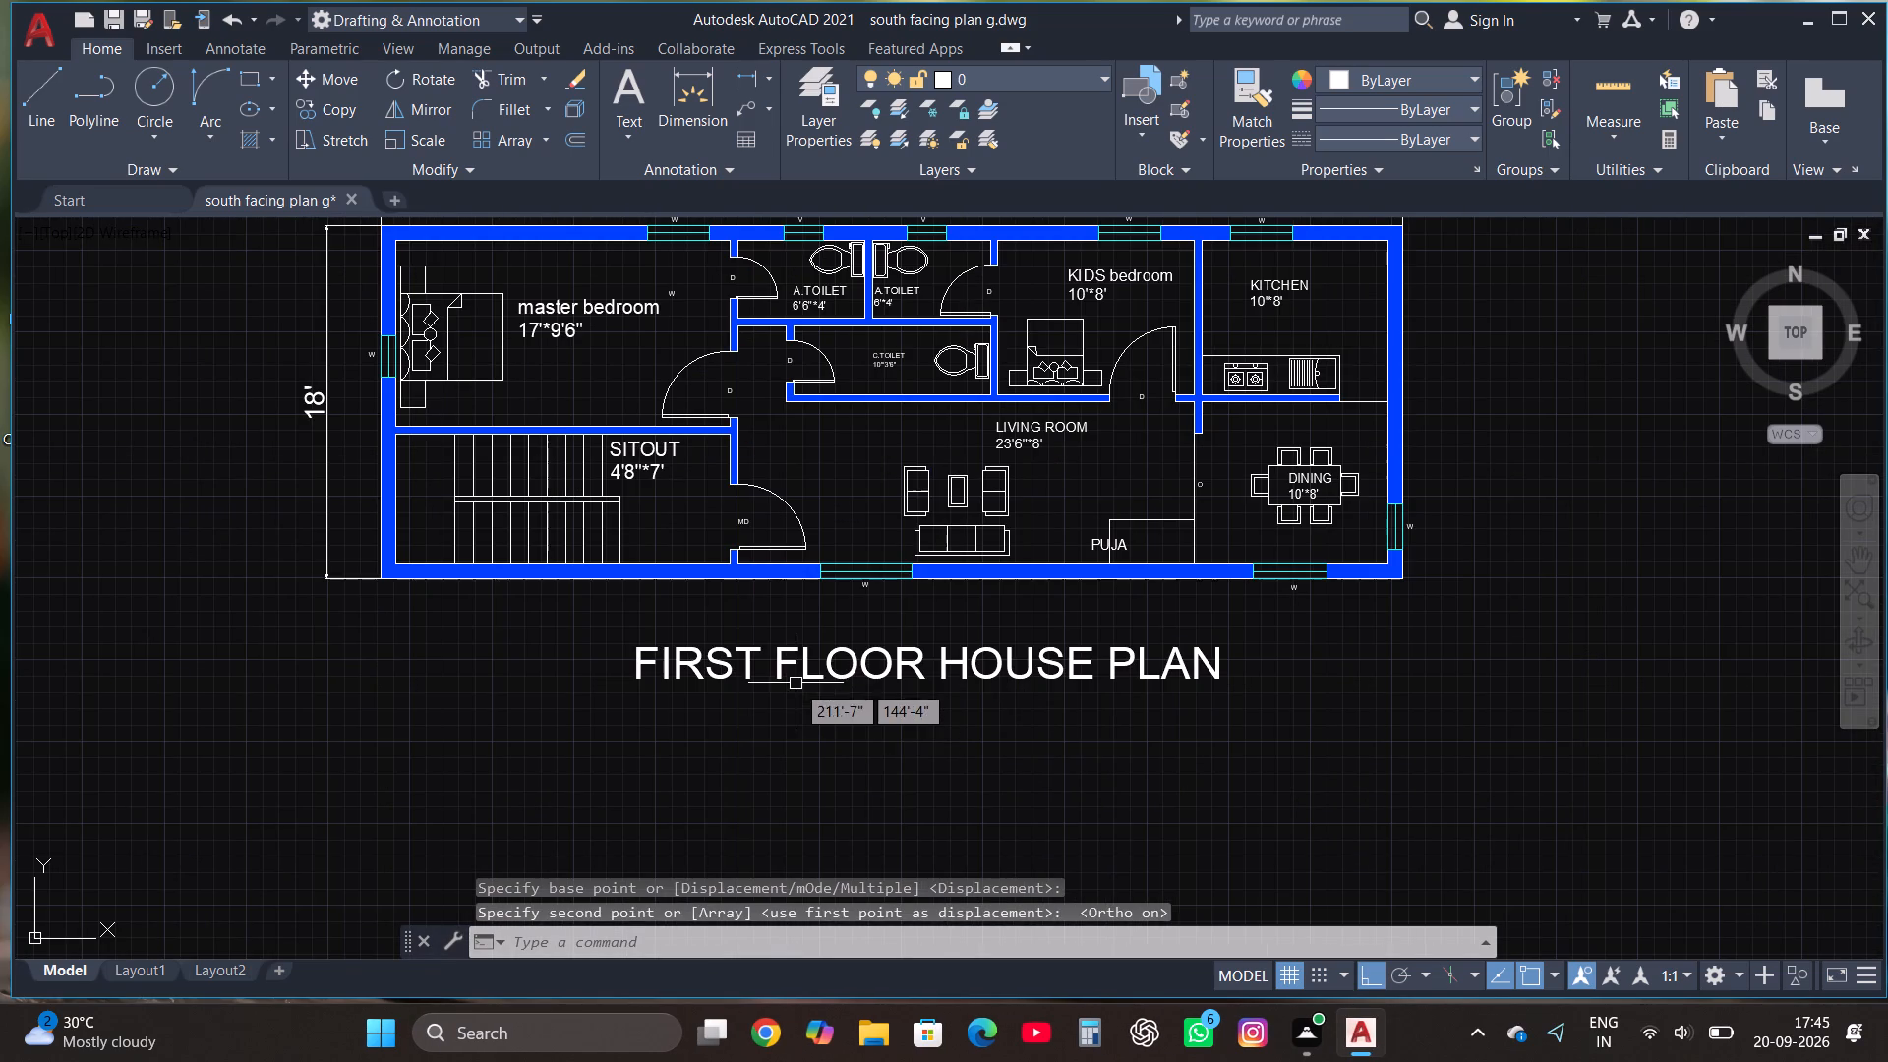
{"action": "left_click", "coordinate": [793, 671]}
{"action": "right_click", "coordinate": [793, 671]}
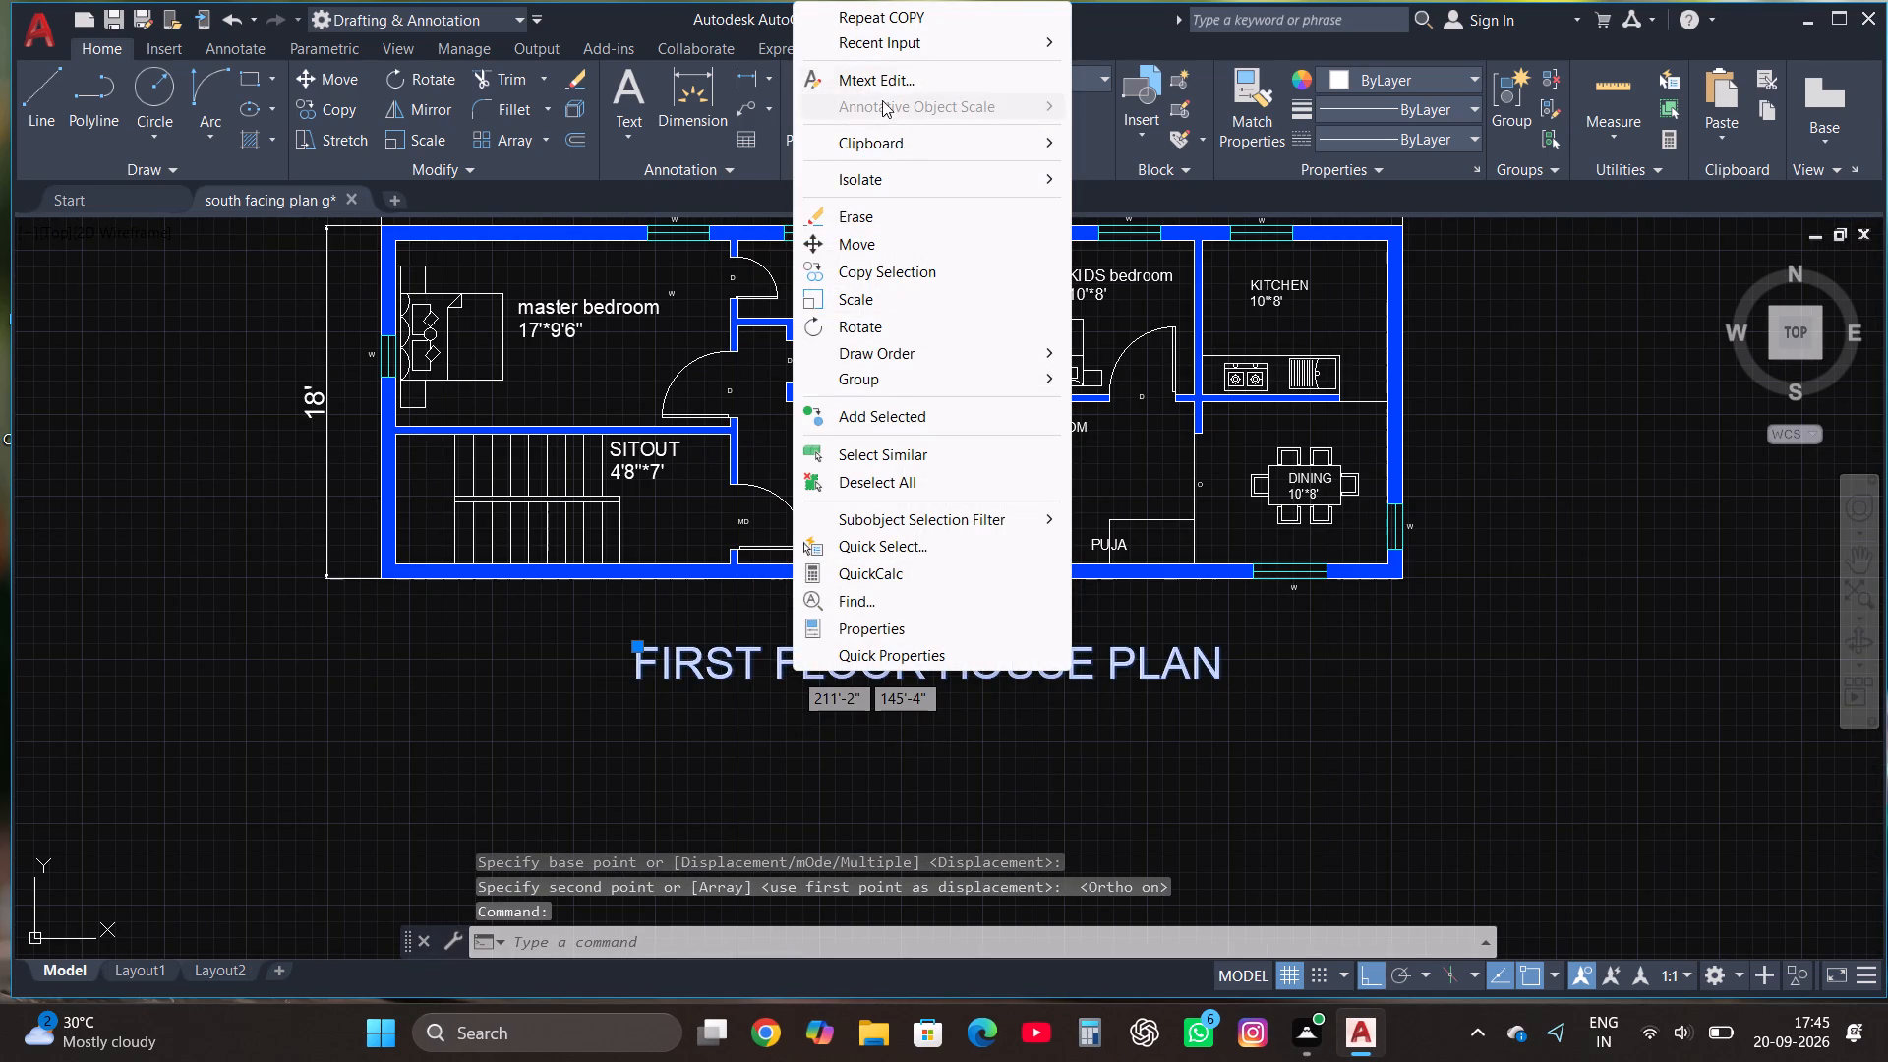
{"action": "left_click", "coordinate": [878, 77]}
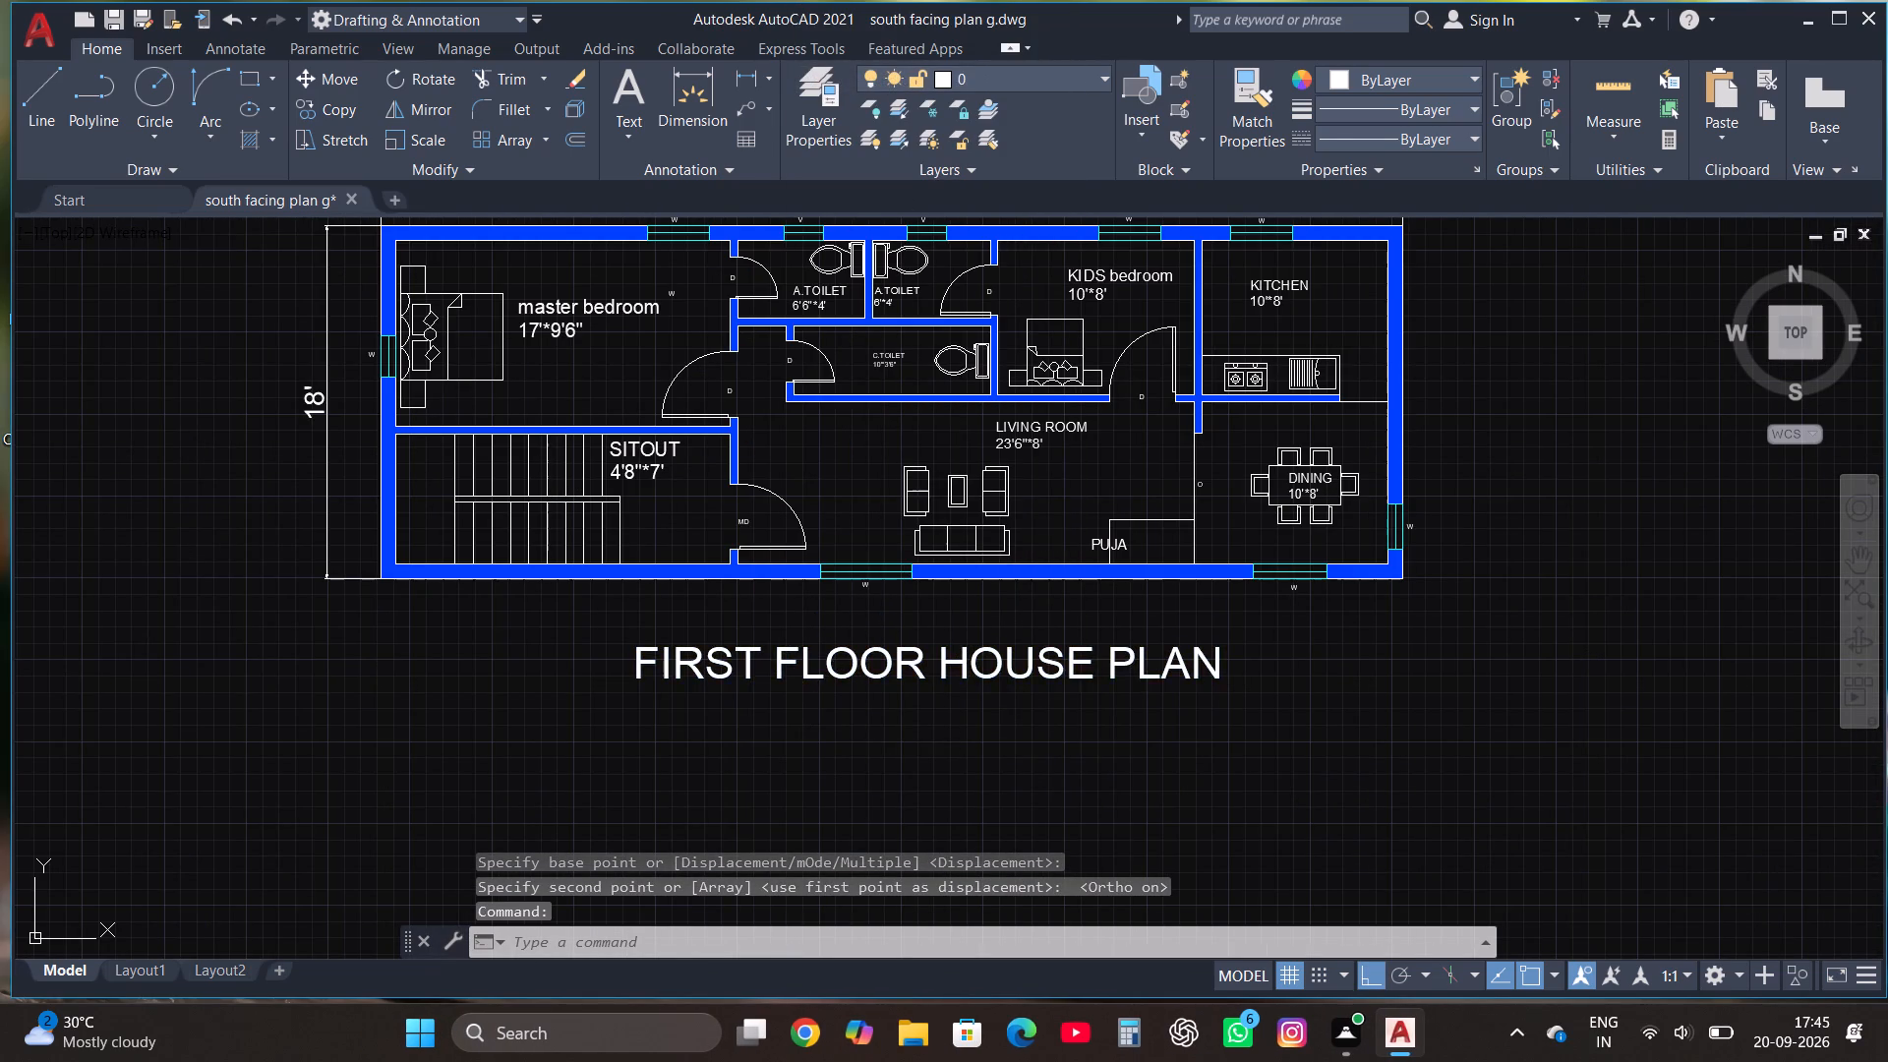
{"action": "left_click", "coordinate": [763, 664]}
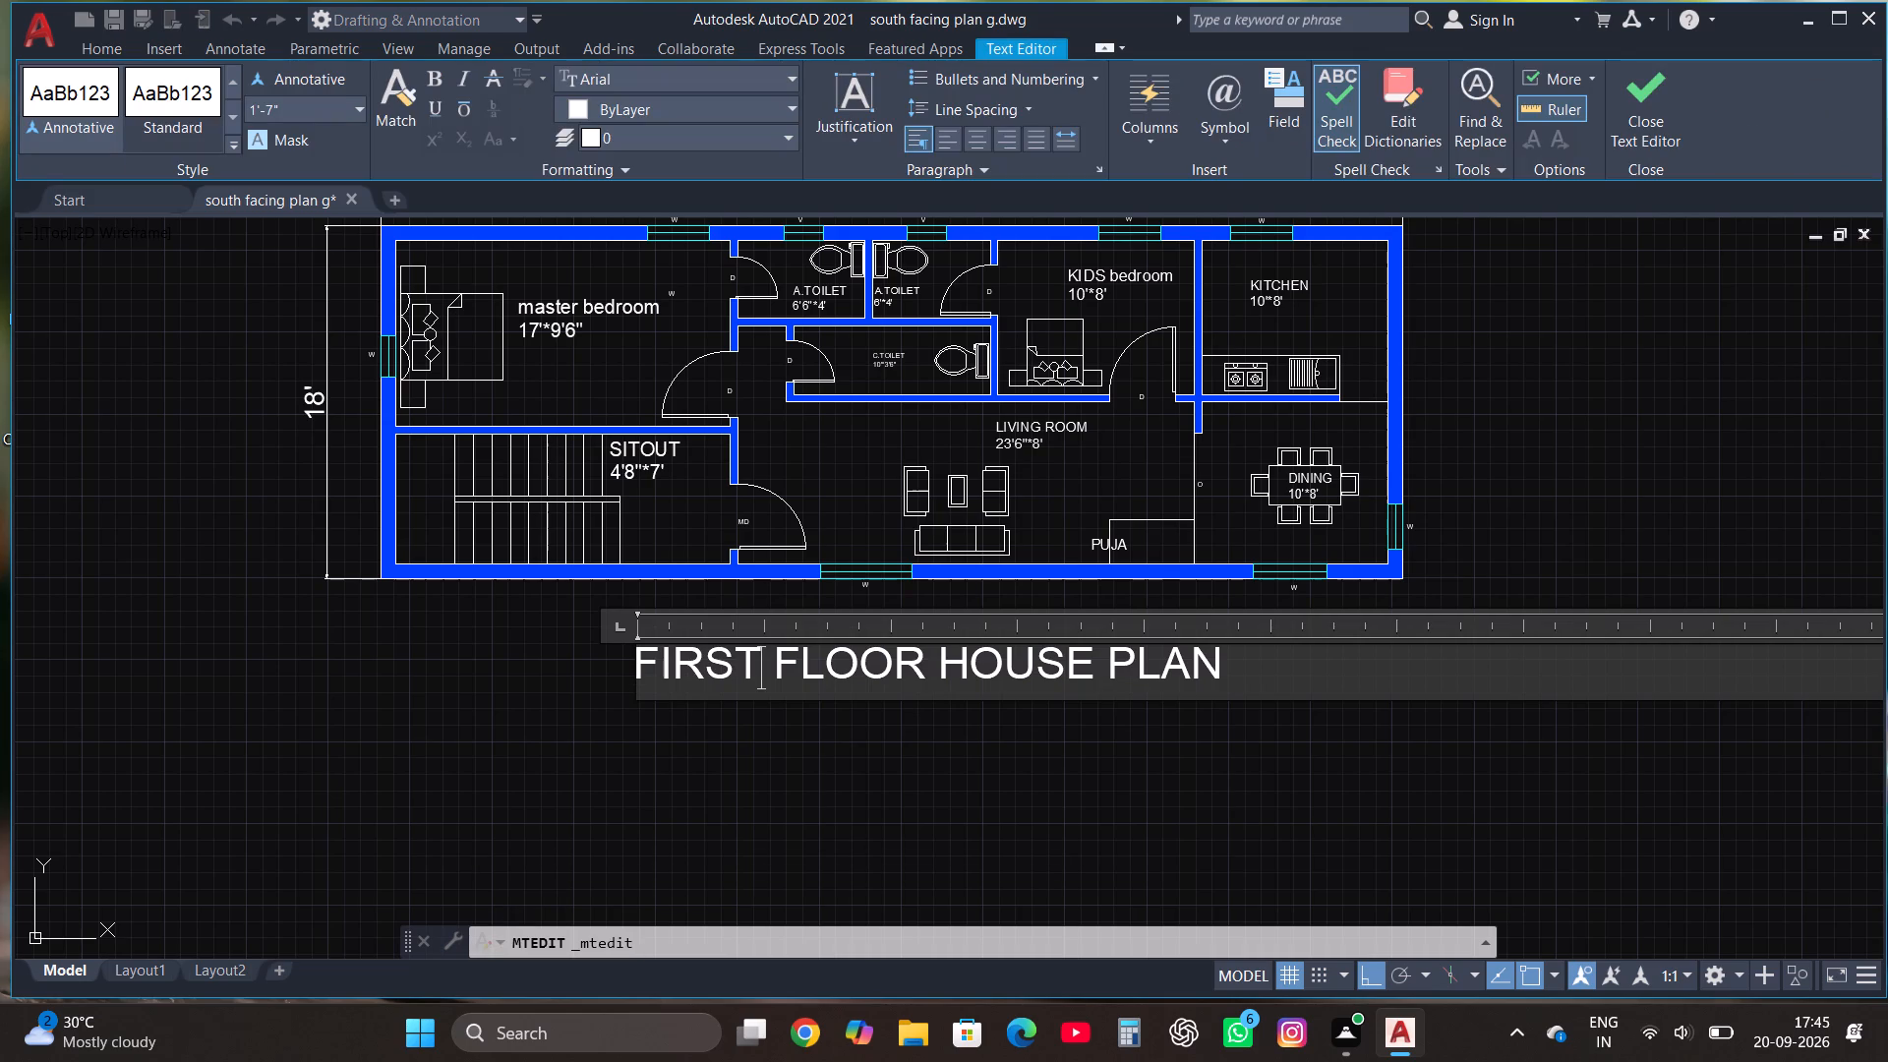
{"action": "key", "text": "BackSpace"}
{"action": "key", "text": "BackSpace"}
{"action": "key", "text": "BackSpace"}
{"action": "key", "text": "BackSpace"}
{"action": "key", "text": "BackSpace"}
{"action": "key", "text": "BackSpace"}
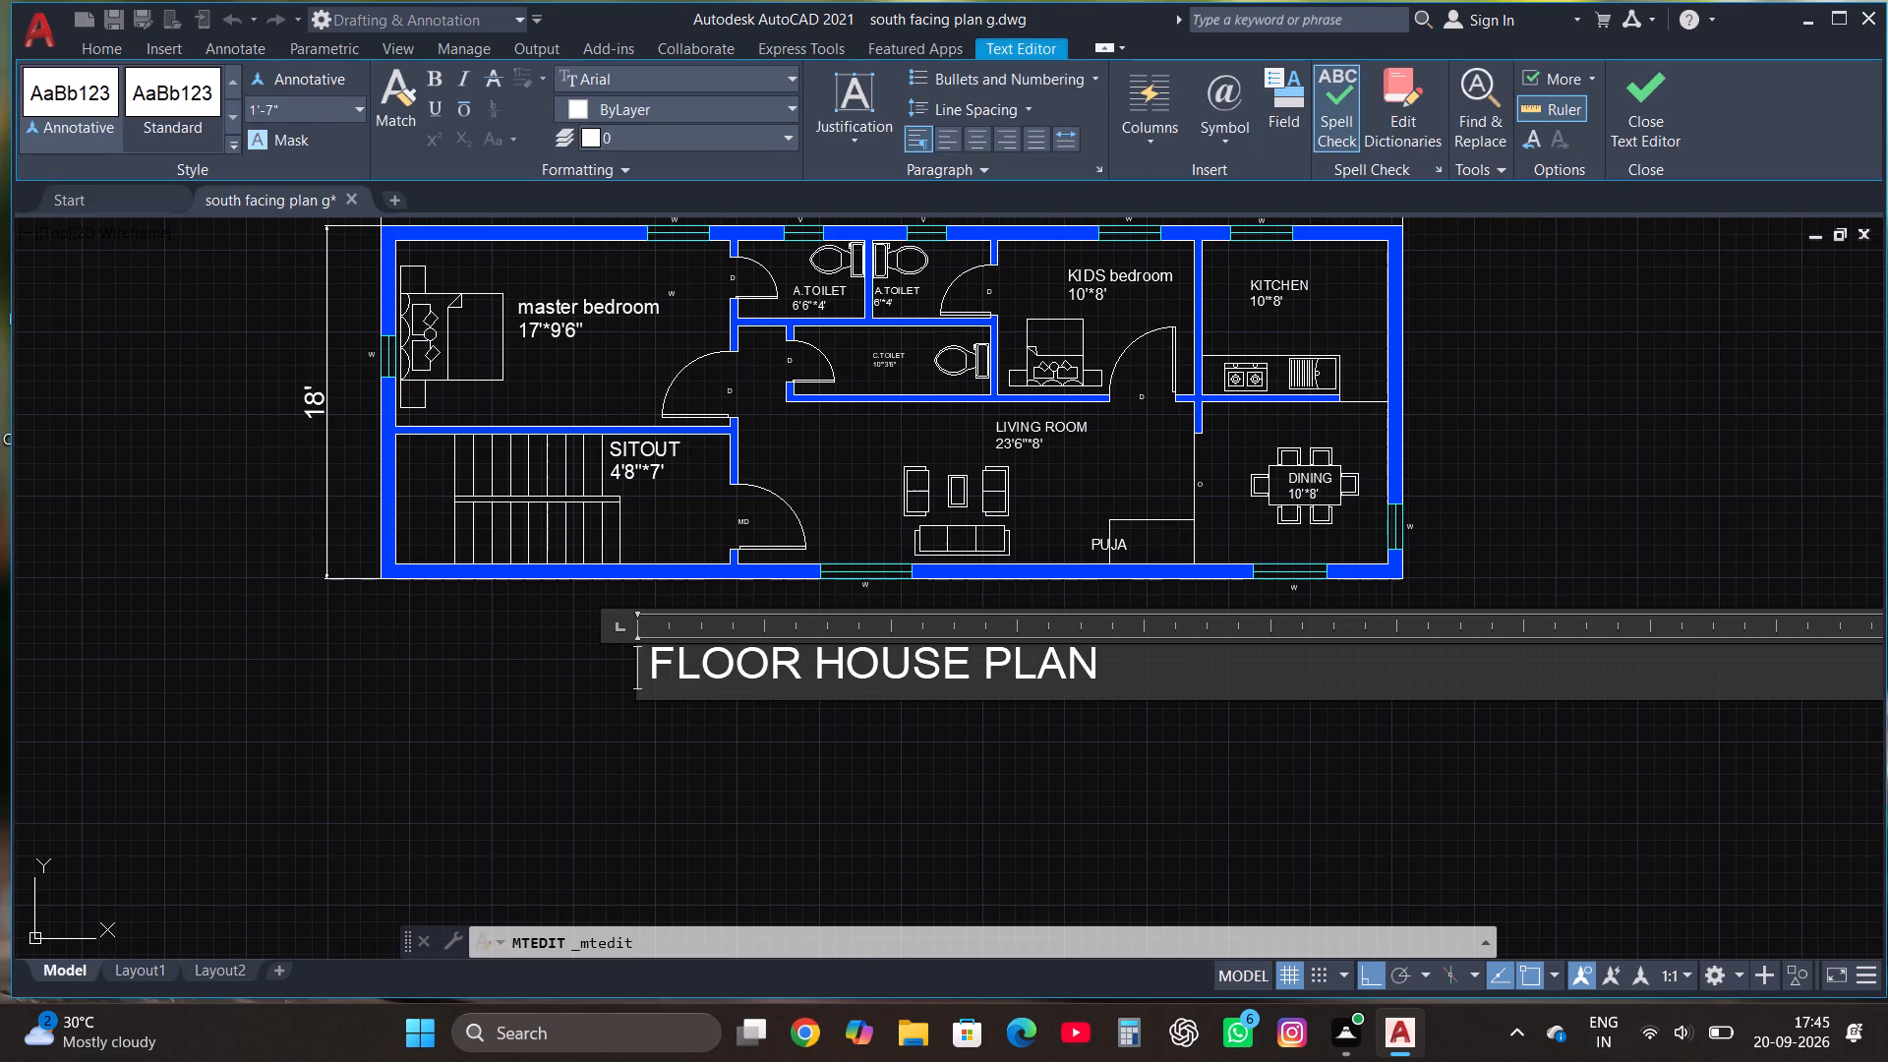
{"action": "type", "text": "SEC"}
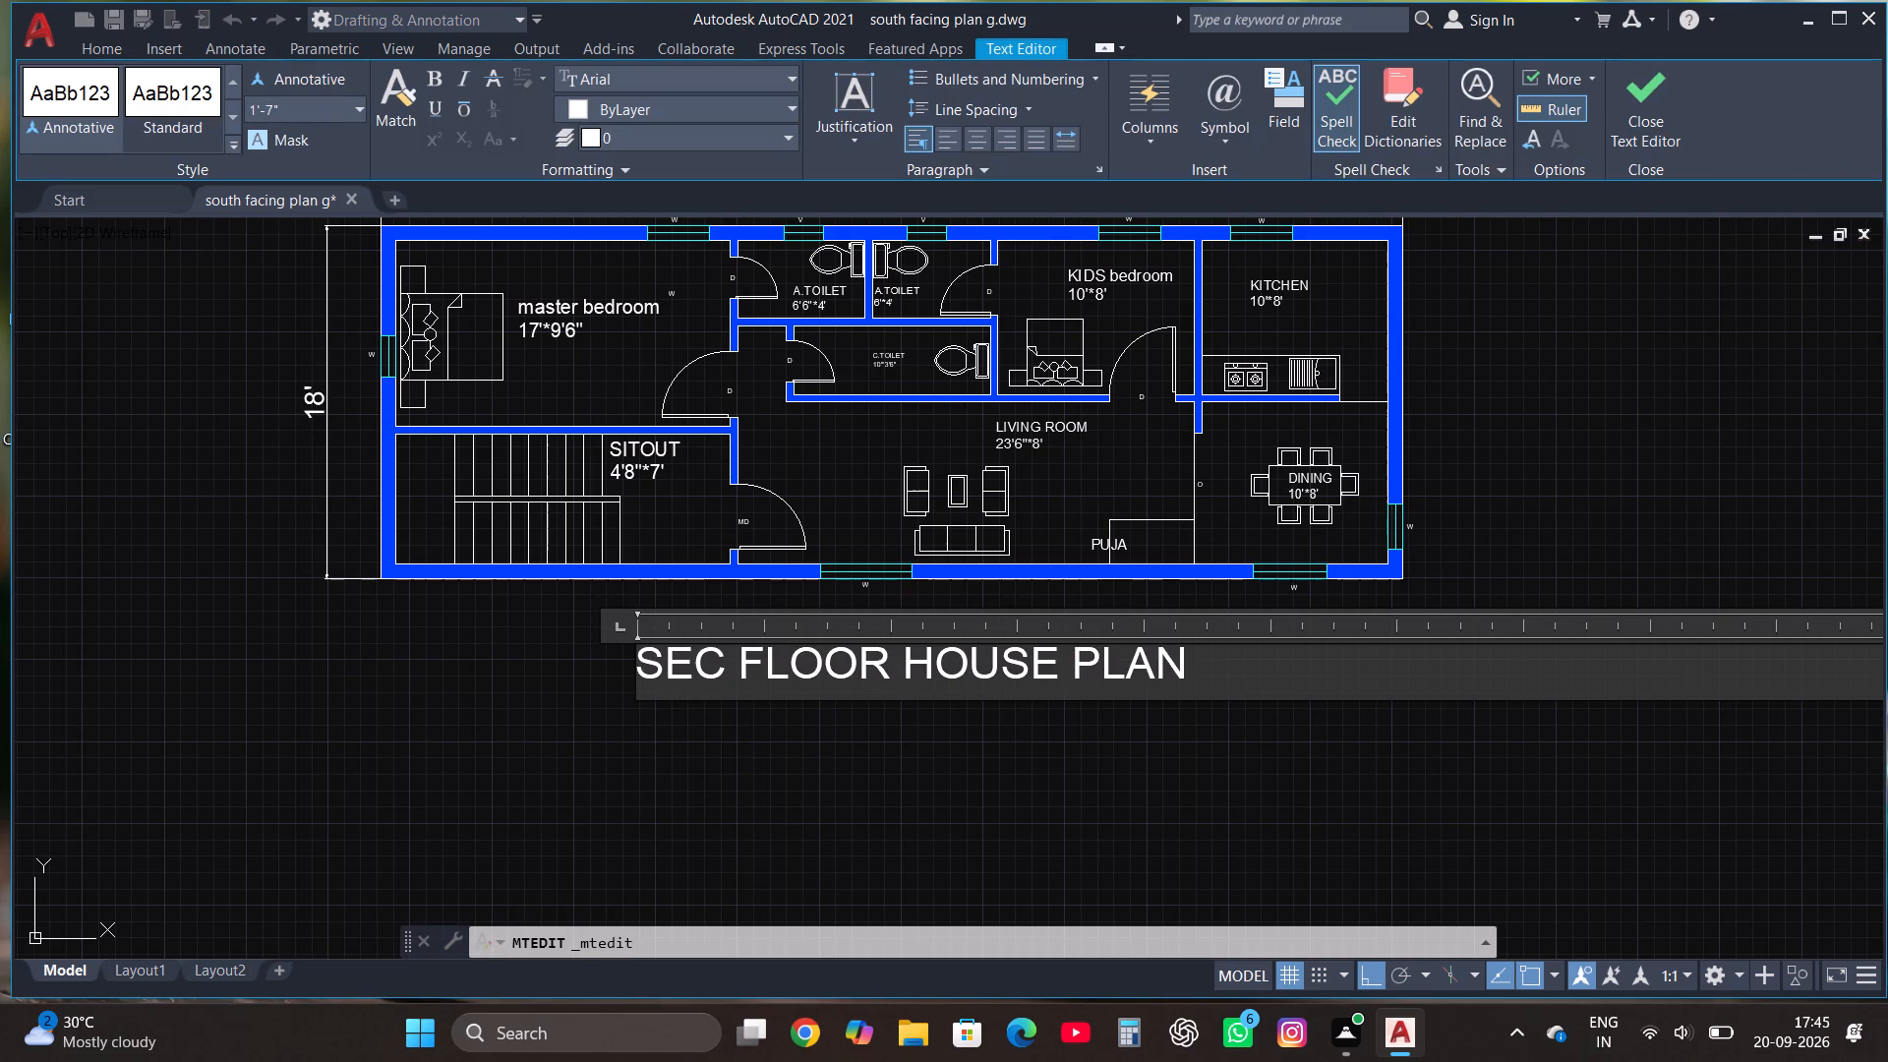
{"action": "type", "text": "ONS"}
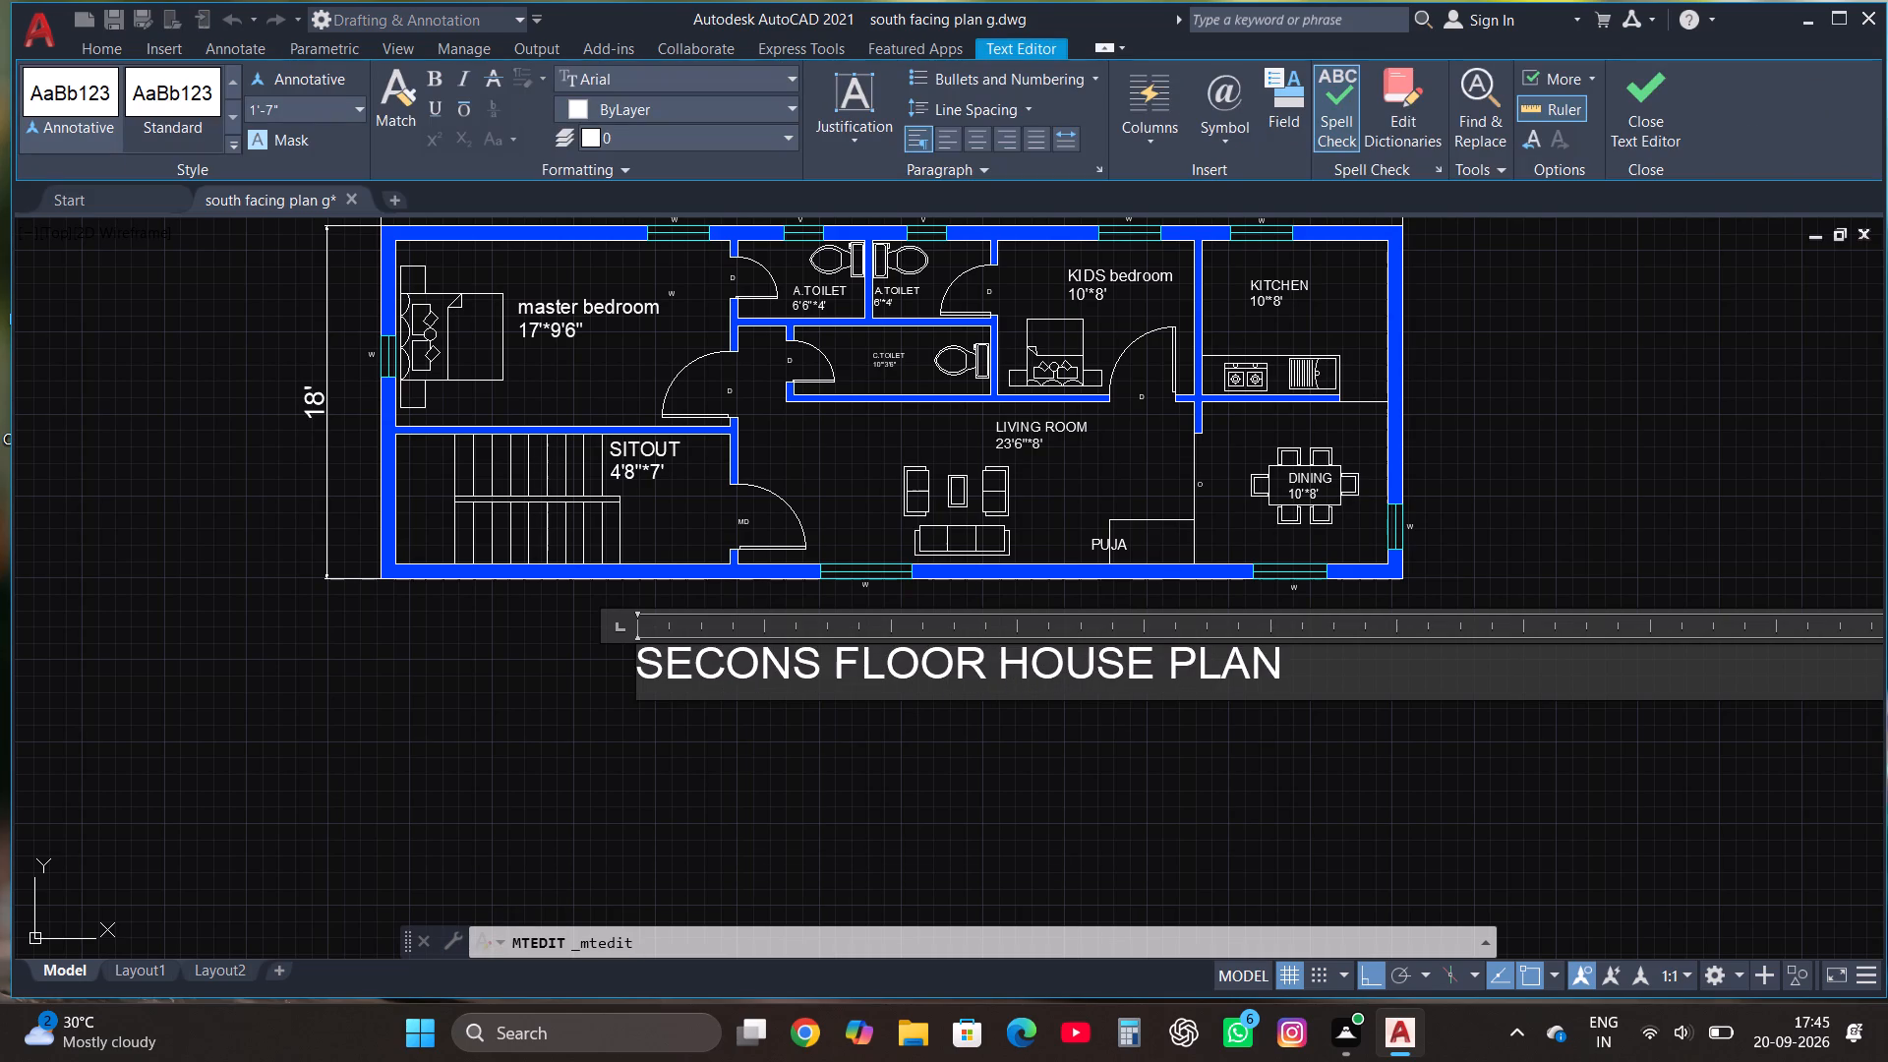
{"action": "key", "text": "BackSpace"}
{"action": "key", "text": "d"}
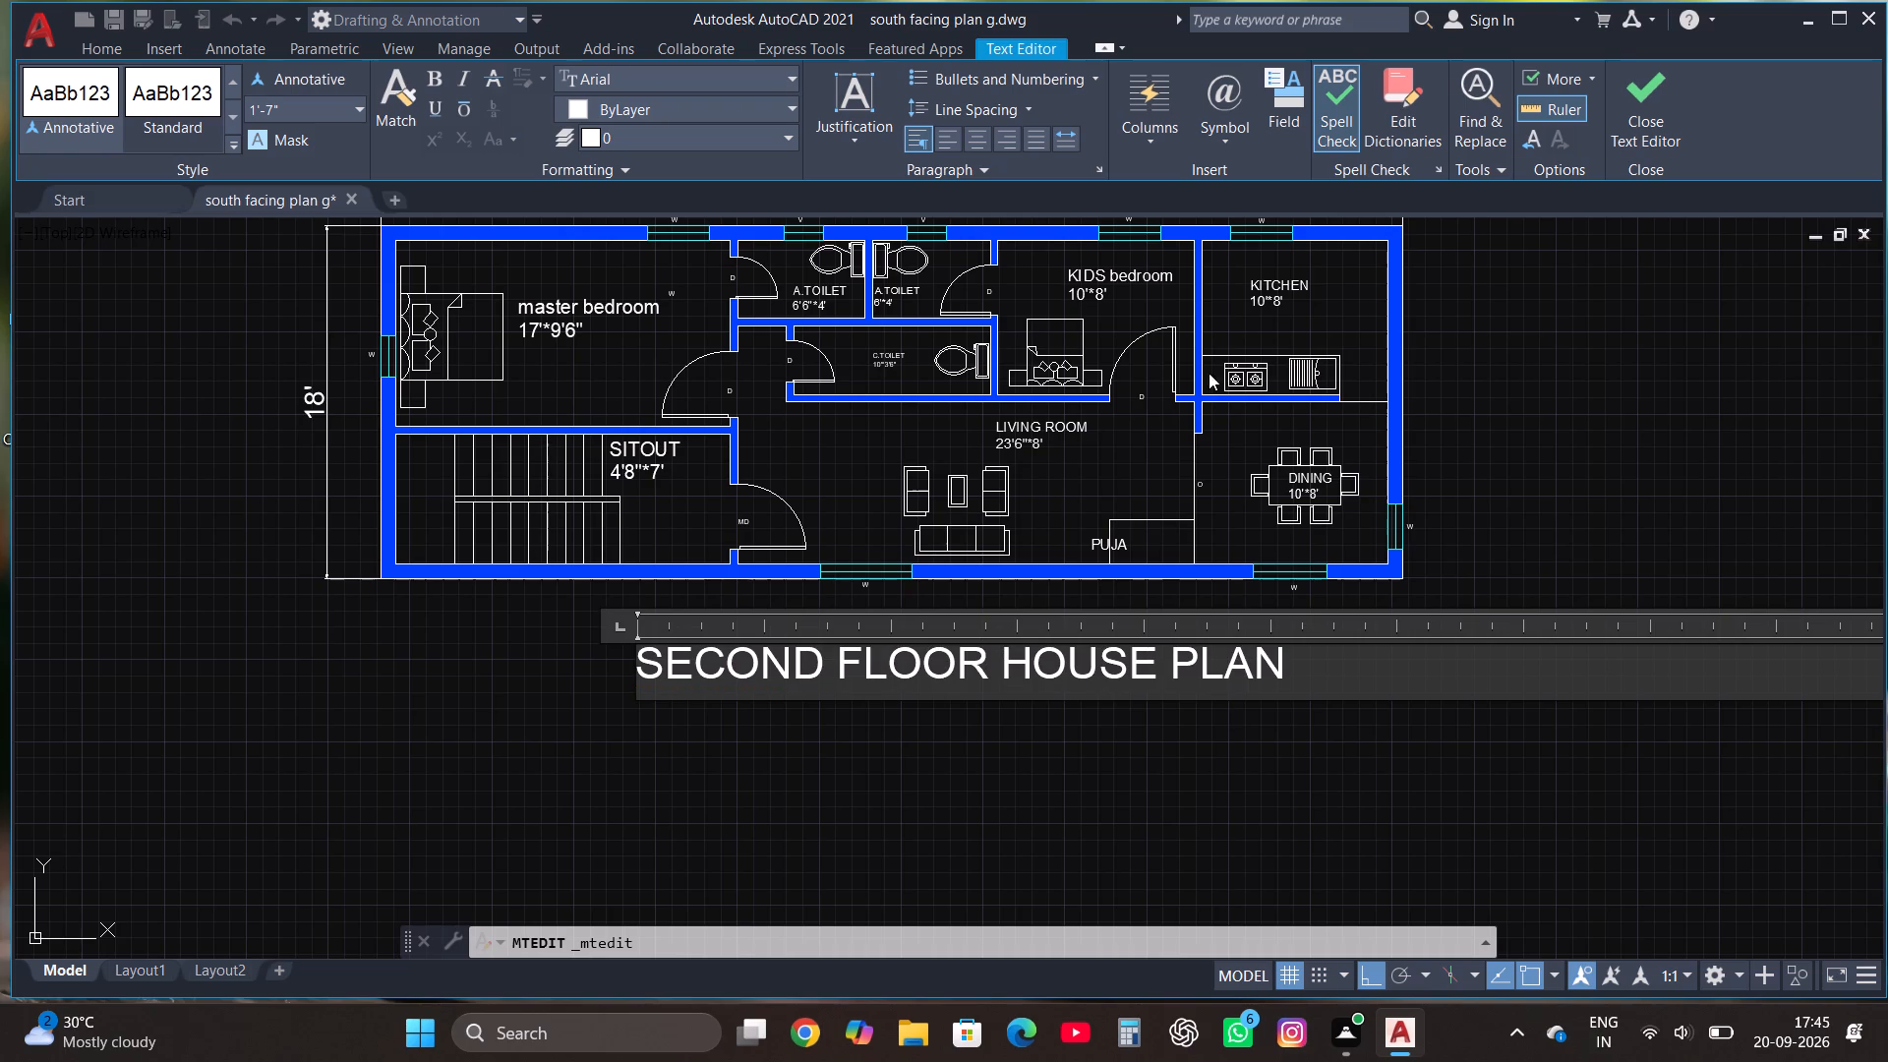
Remove the word HOUSE from the title below the lower plan so it reads SECOND FLOOR PLAN.
{"action": "left_click", "coordinate": [1157, 672]}
{"action": "key", "text": "BackSpace"}
{"action": "key", "text": "BackSpace"}
{"action": "key", "text": "BackSpace"}
{"action": "key", "text": "BackSpace"}
{"action": "key", "text": "BackSpace"}
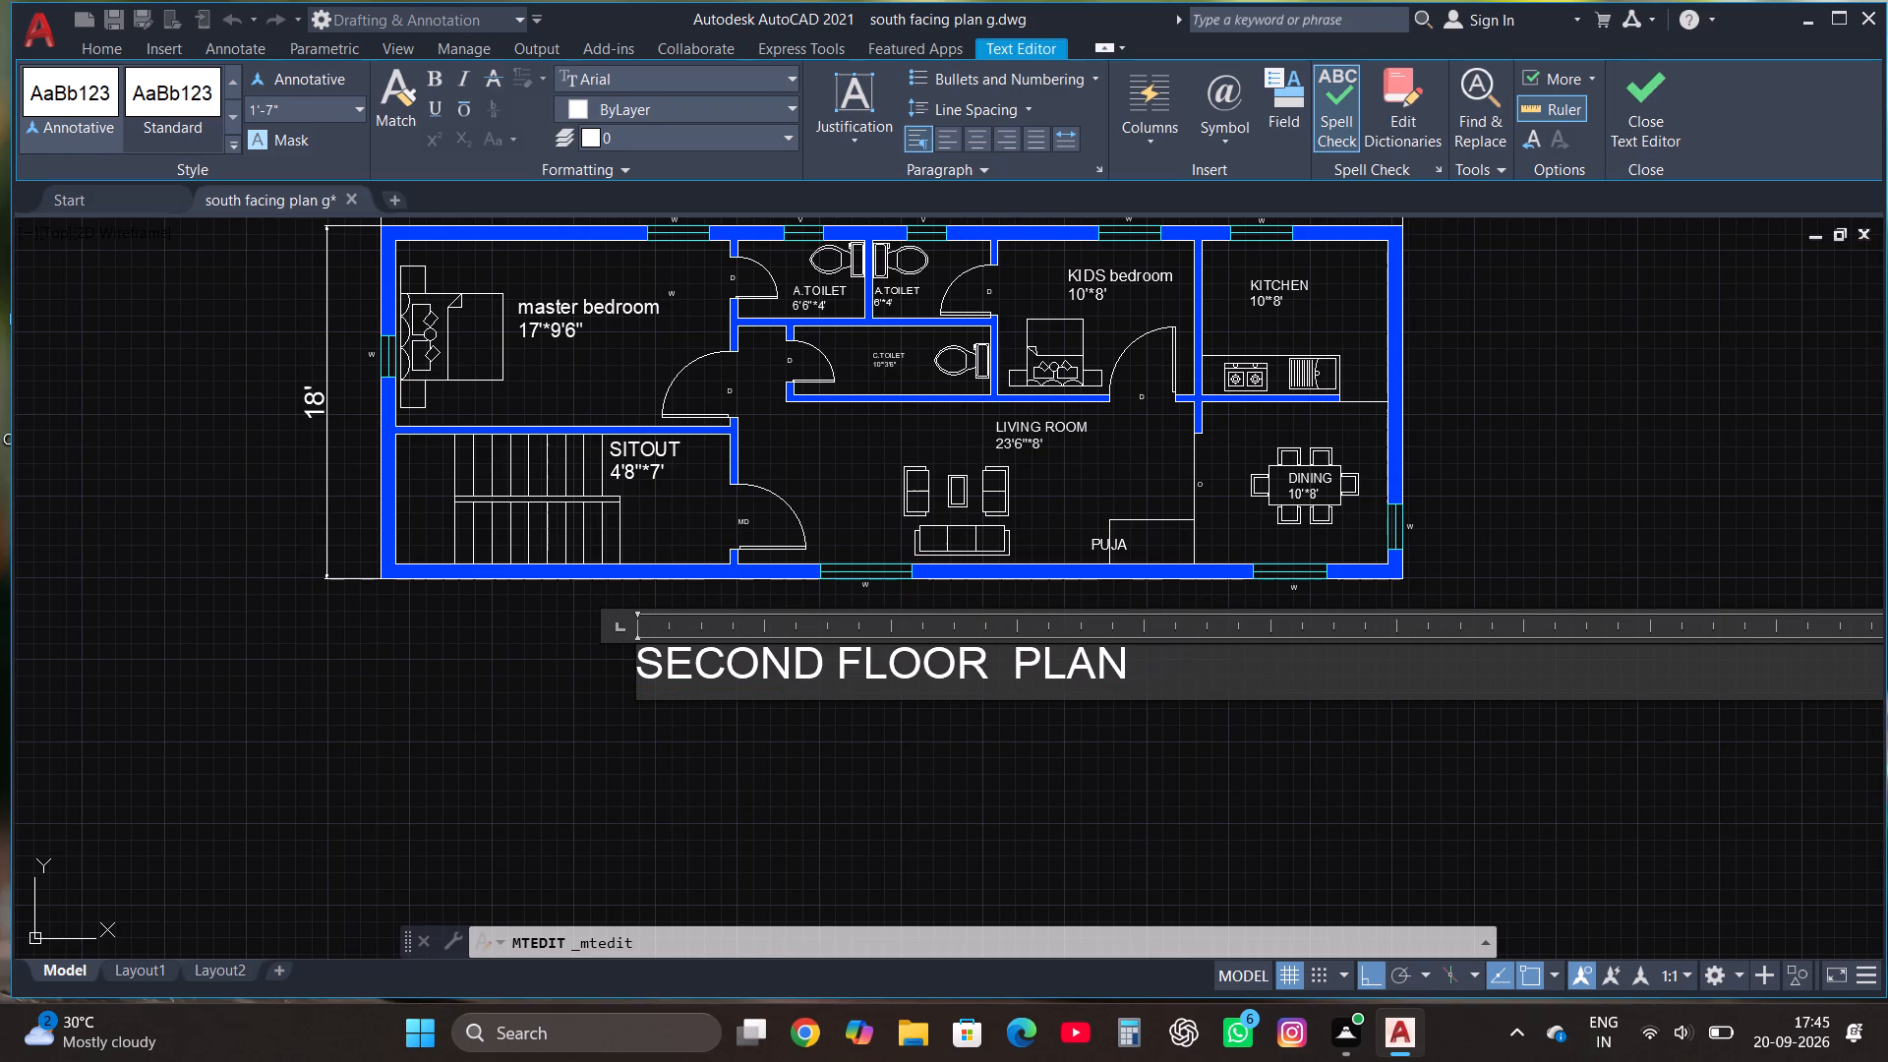
{"action": "key", "text": "BackSpace"}
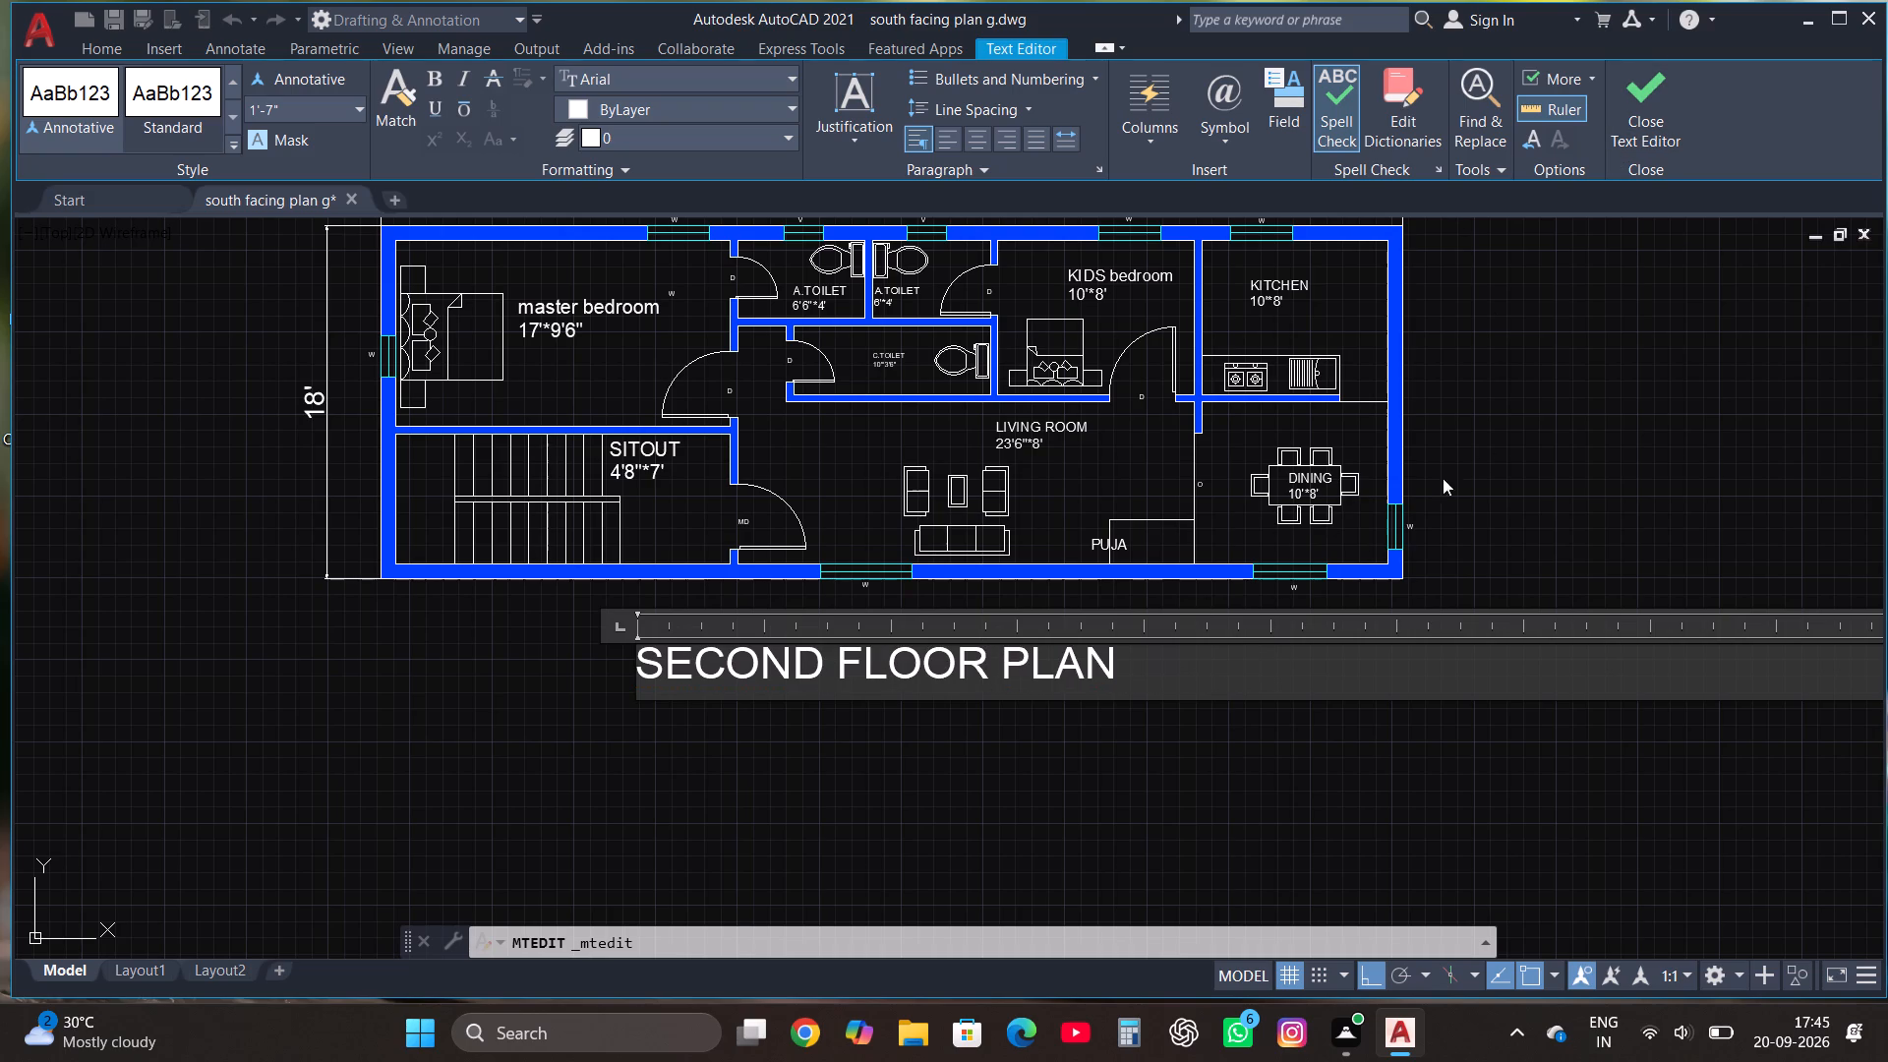
{"action": "left_click", "coordinate": [1665, 97]}
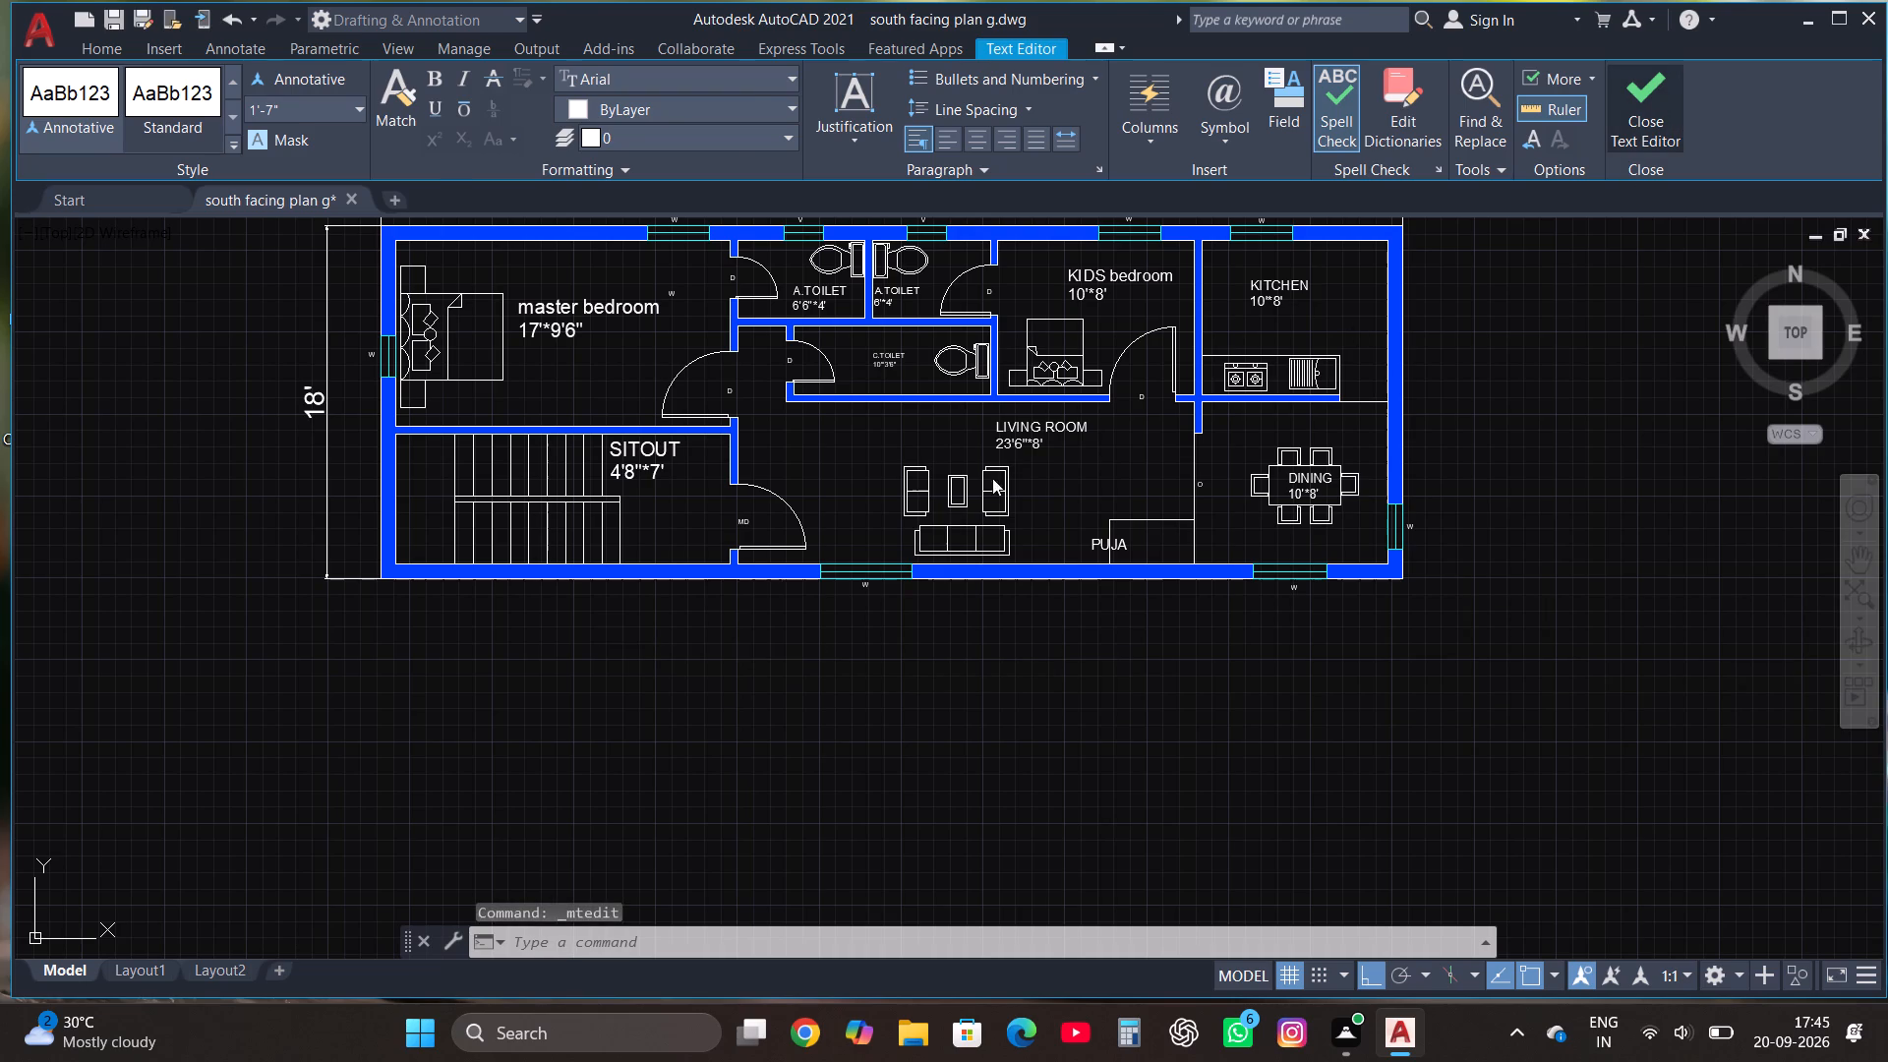
Save the drawing under its current name.
{"action": "scroll", "coordinate": [708, 661], "scroll_direction": "down", "scroll_amount": 3}
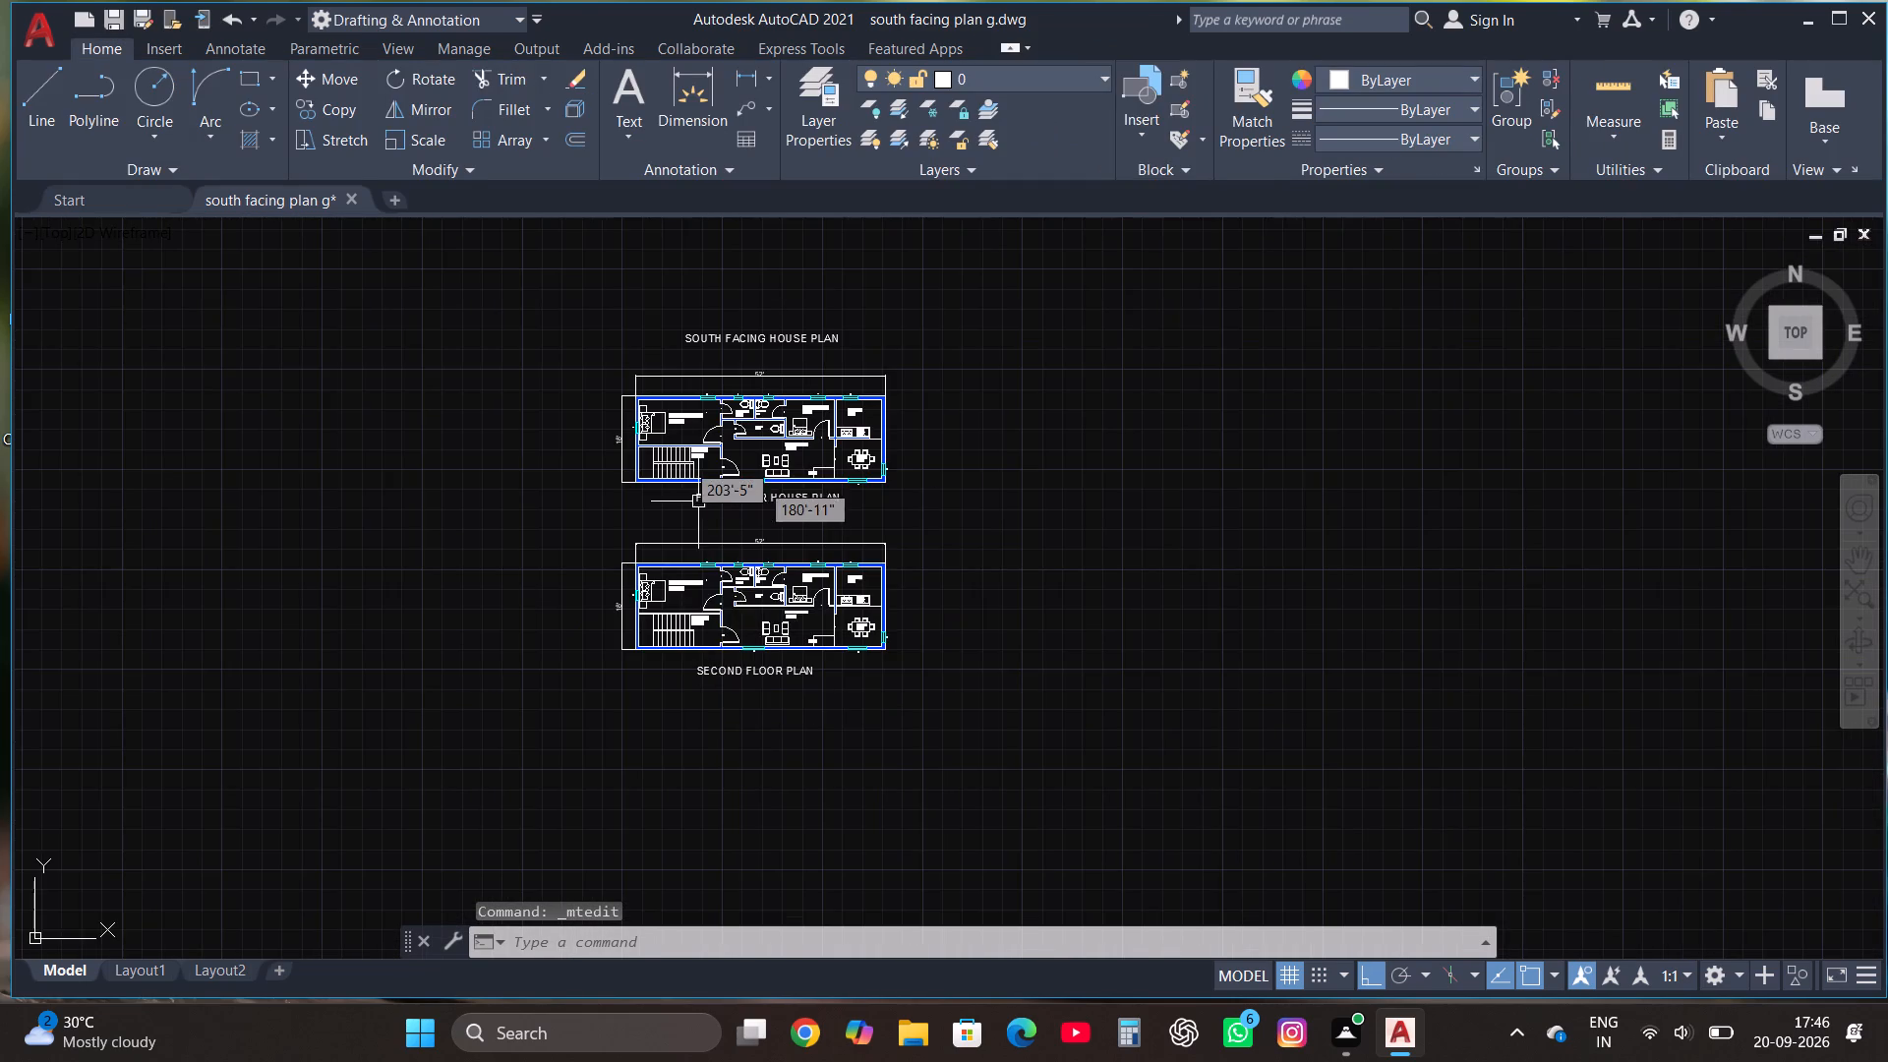
{"action": "scroll", "coordinate": [685, 462], "scroll_direction": "up", "scroll_amount": 1}
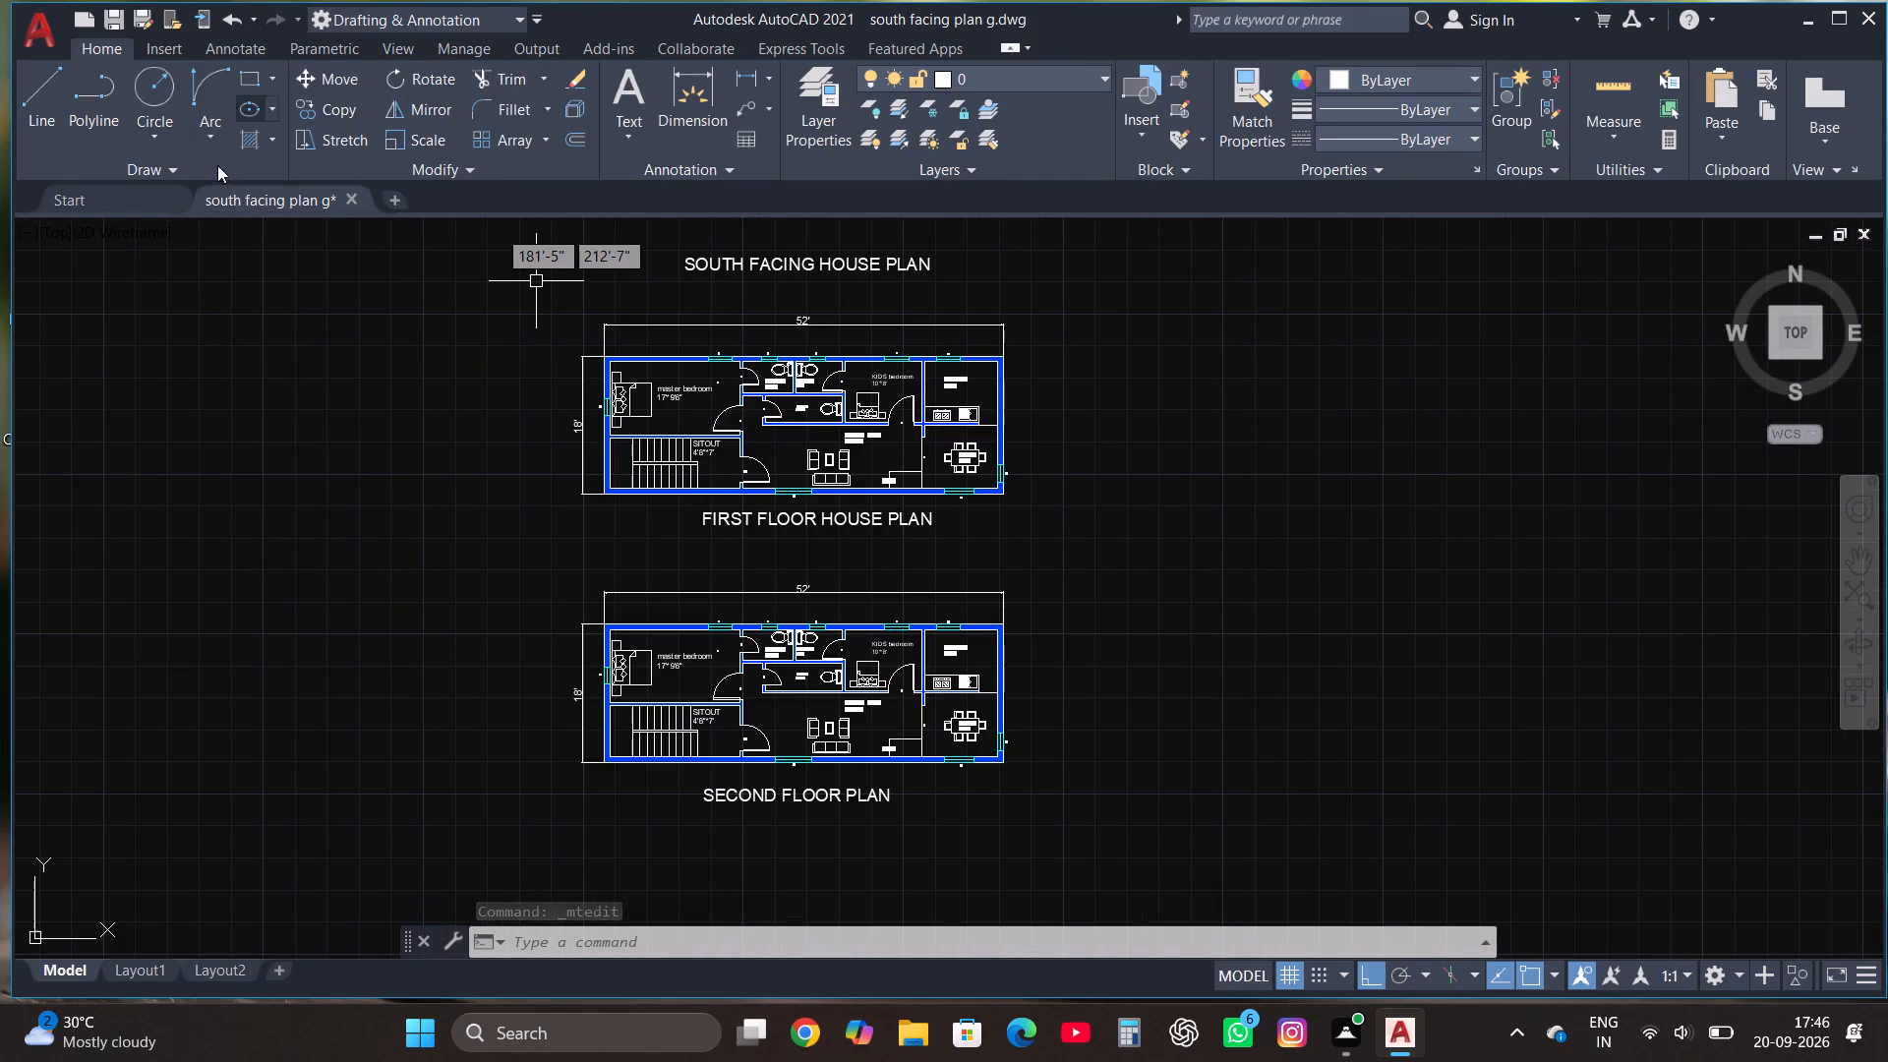
{"action": "left_click", "coordinate": [50, 38]}
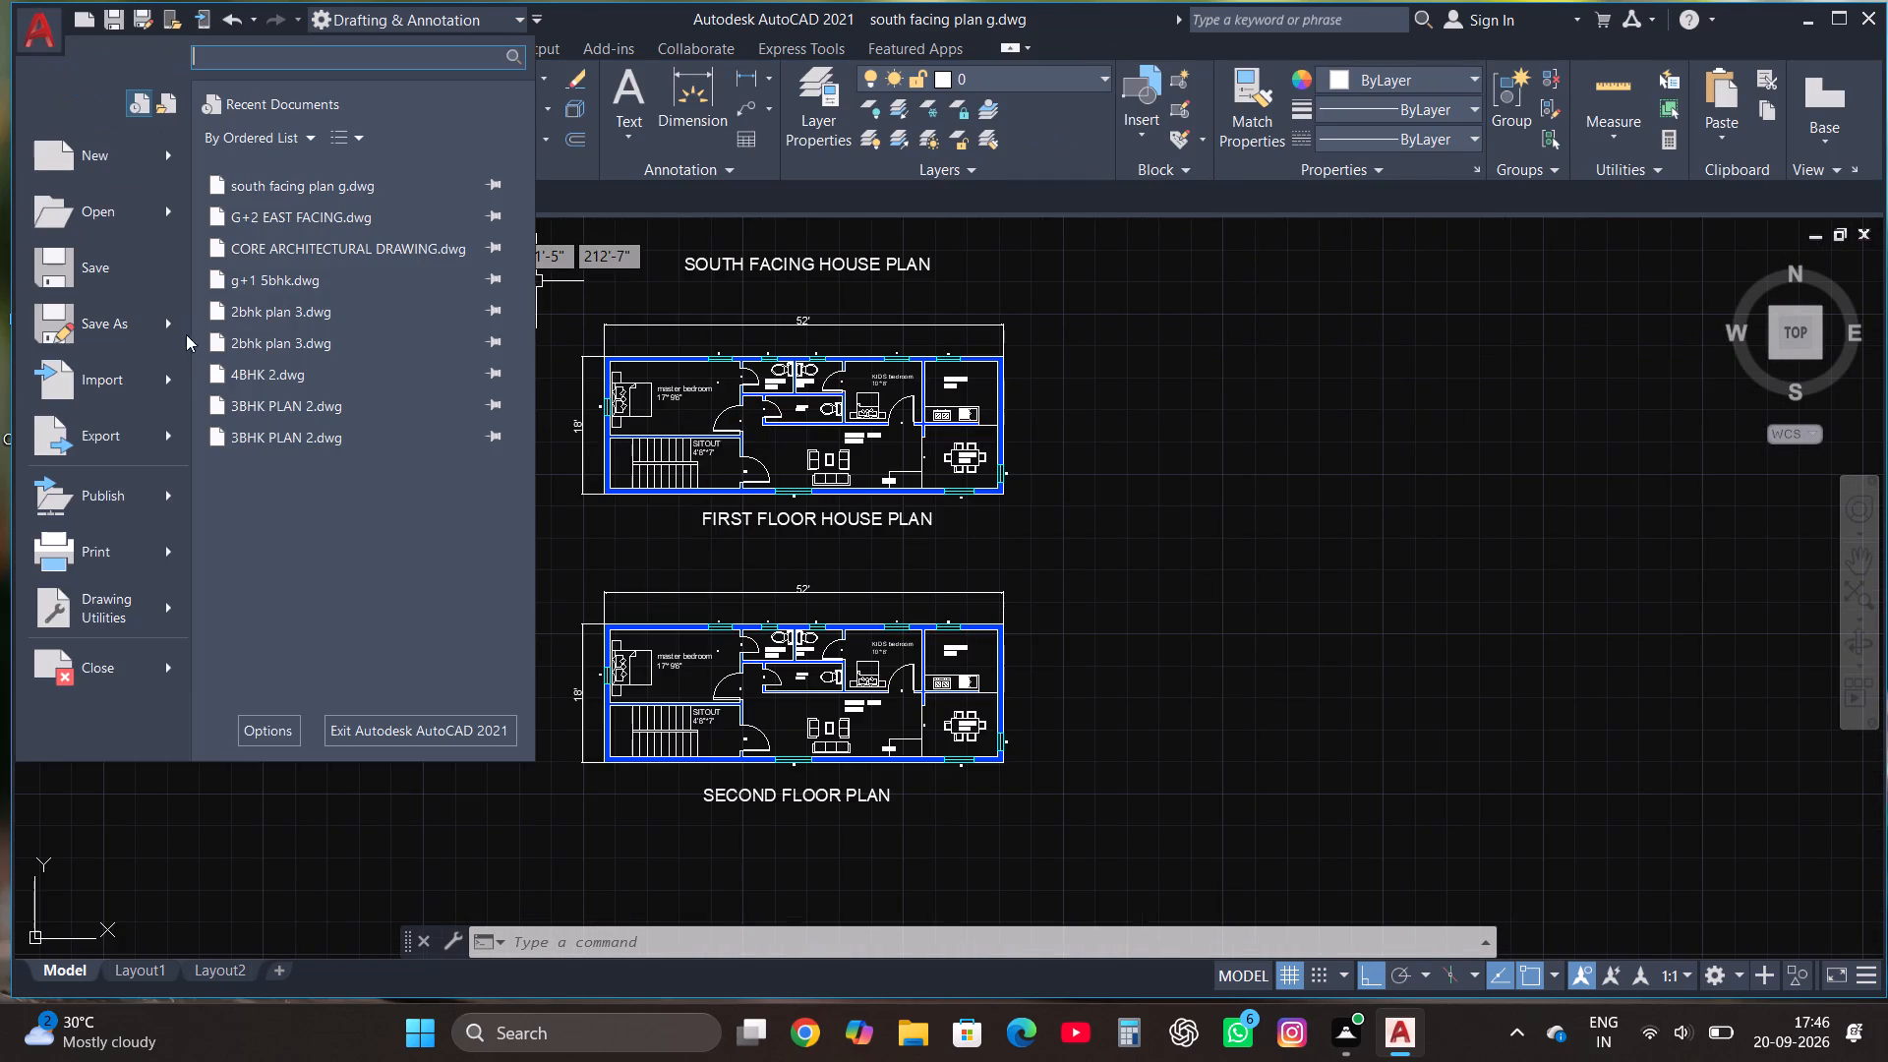
{"action": "left_click", "coordinate": [132, 270]}
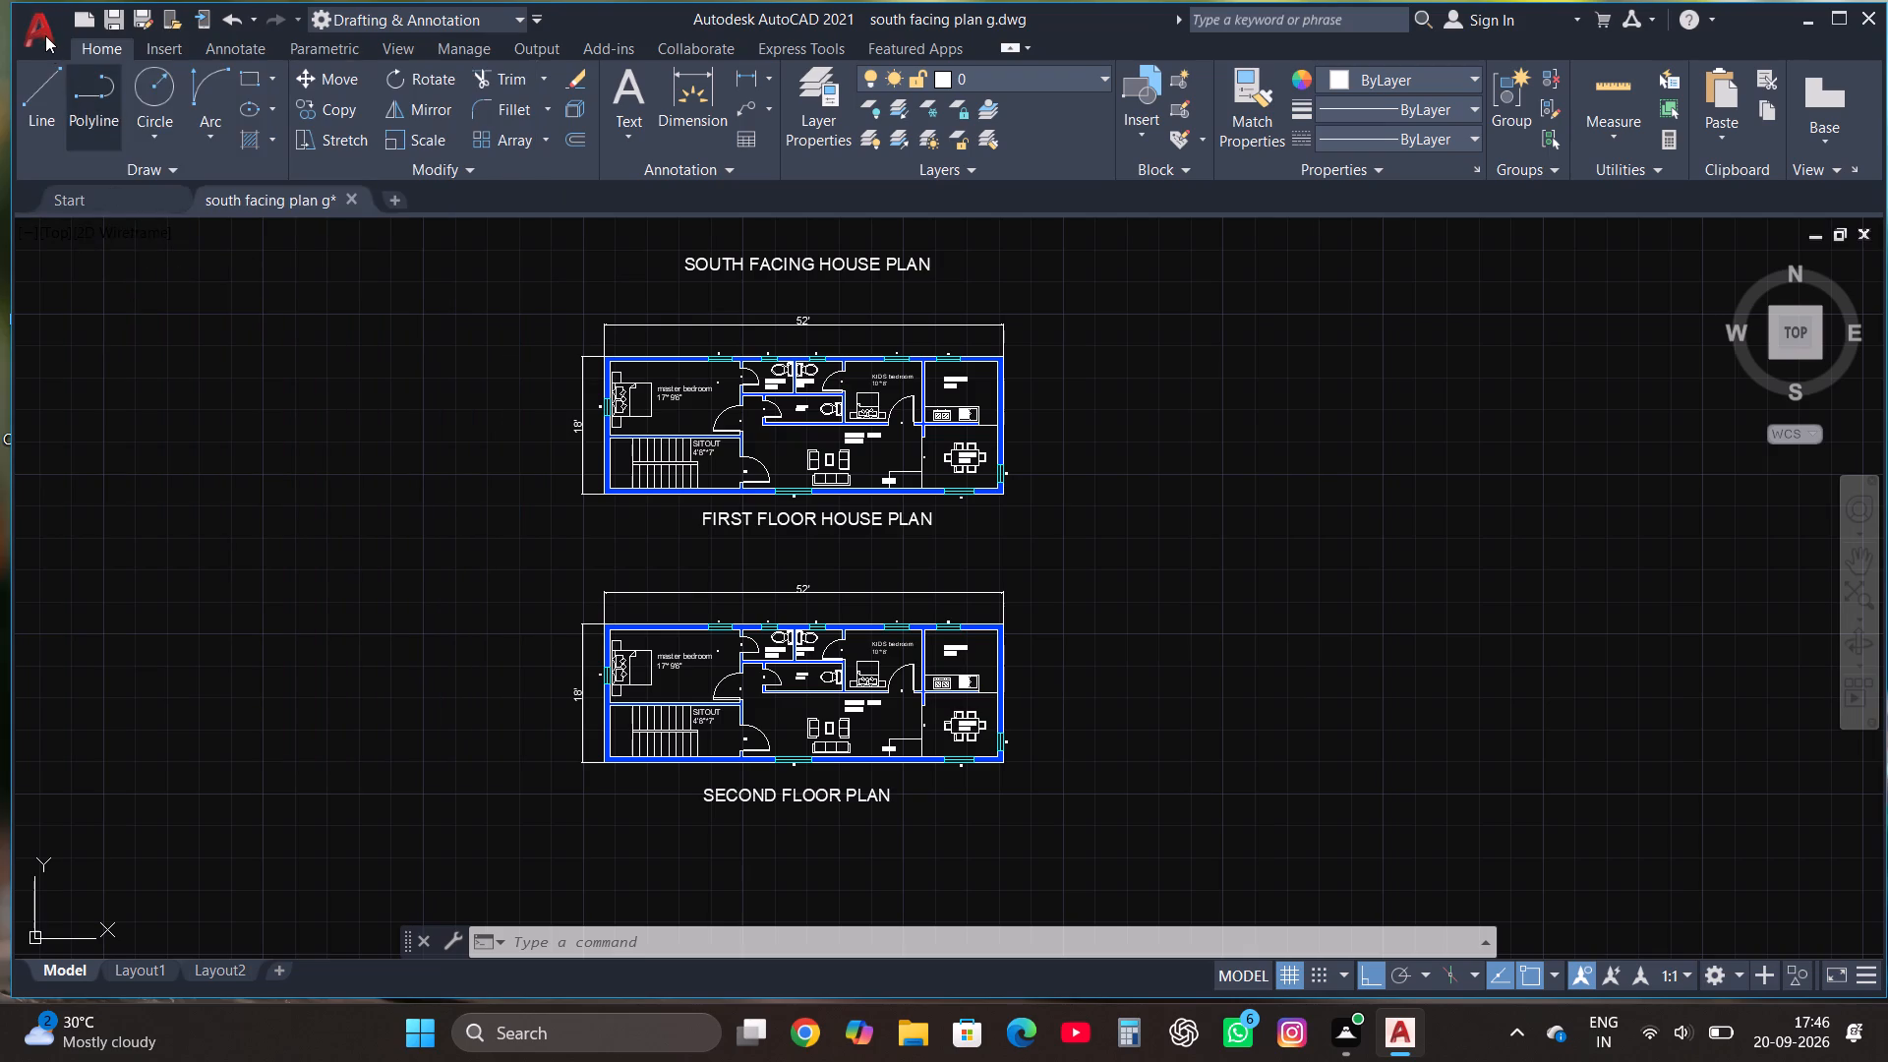
Save the drawing under the new name south facing plan g+1 in the Downloads folder.
{"action": "left_click", "coordinate": [44, 28]}
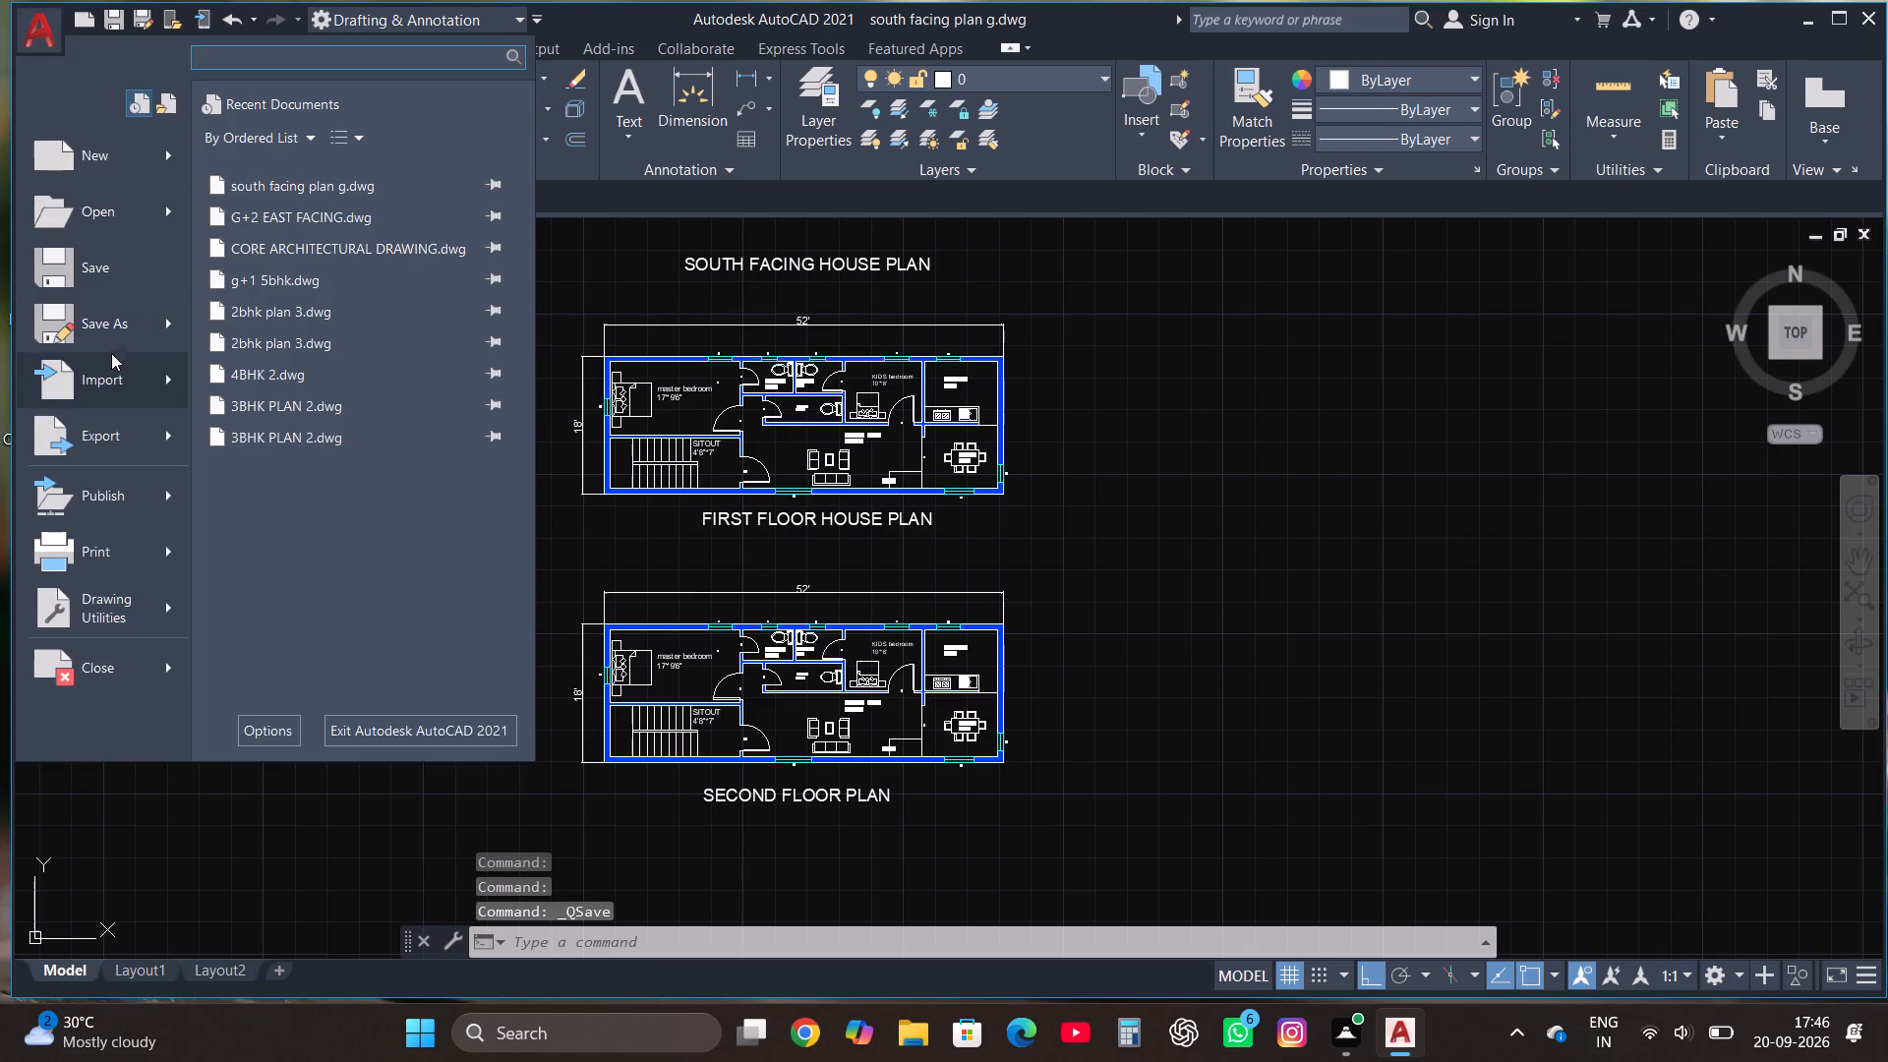
{"action": "left_click", "coordinate": [107, 325]}
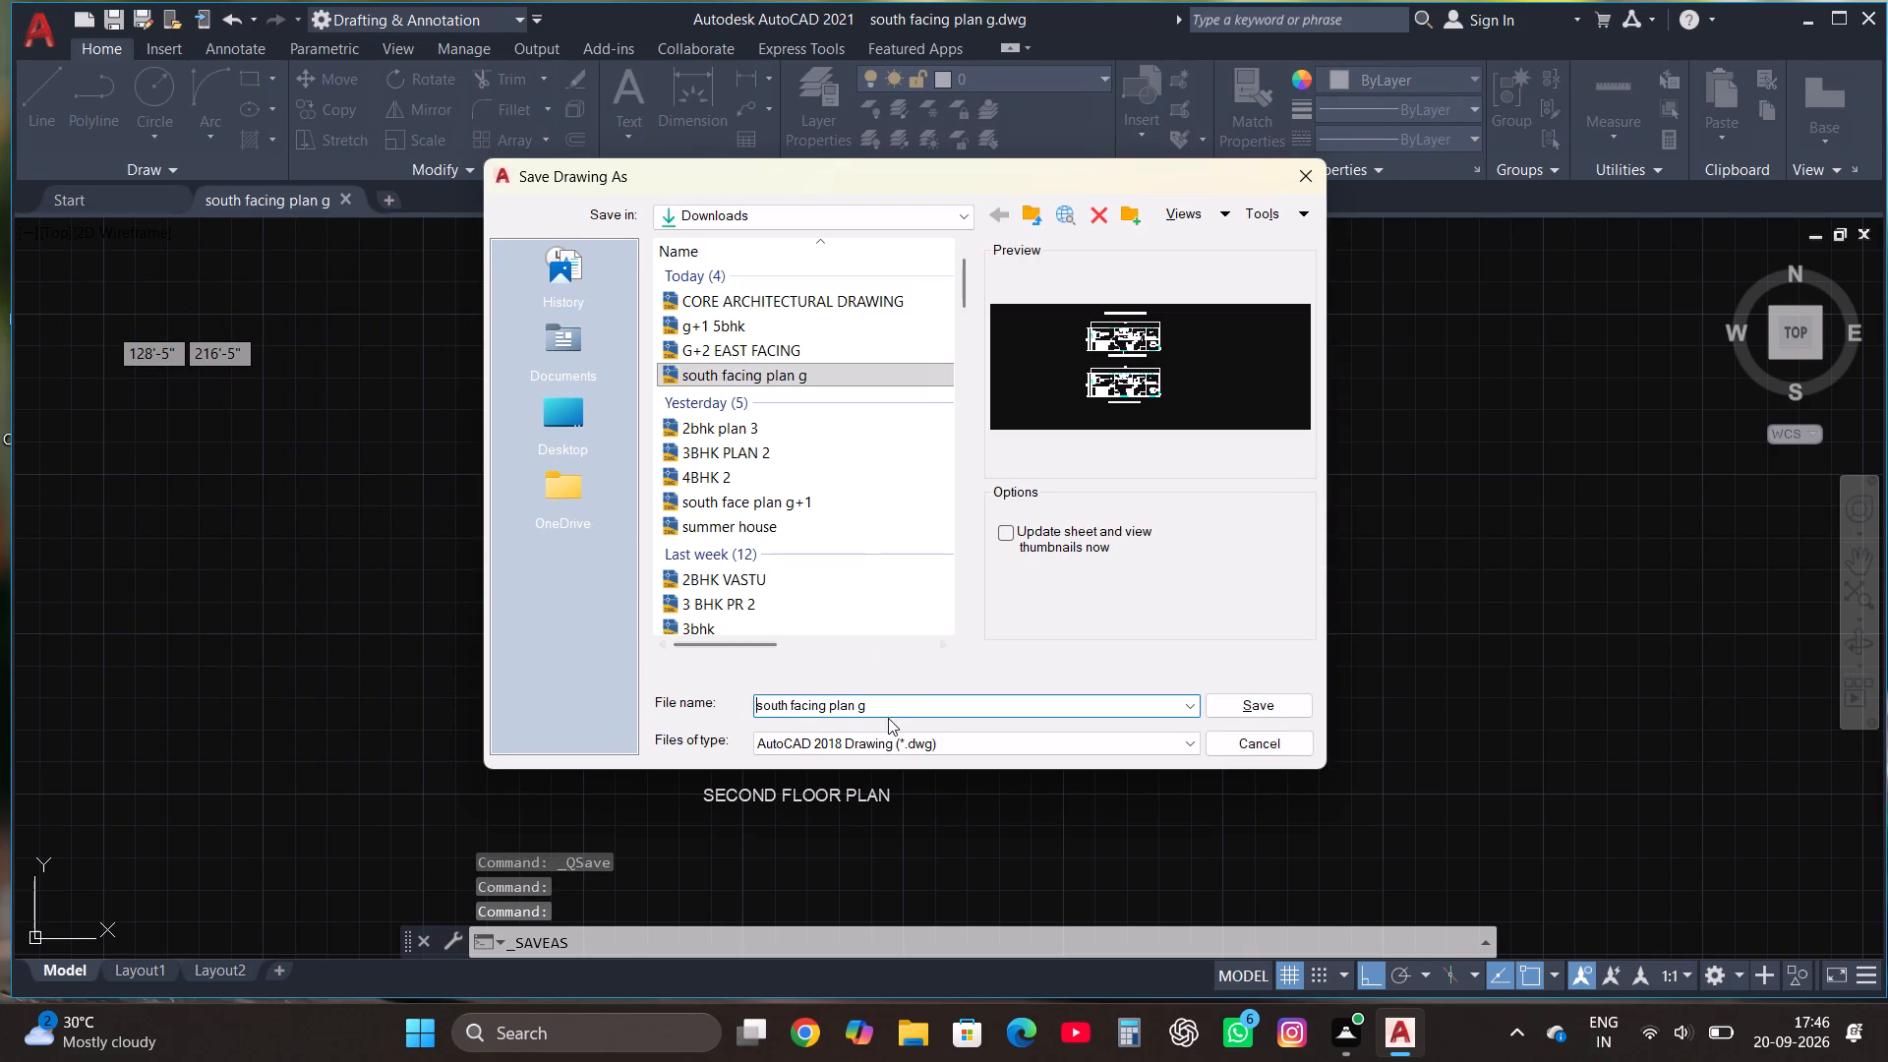
{"action": "left_click", "coordinate": [885, 704]}
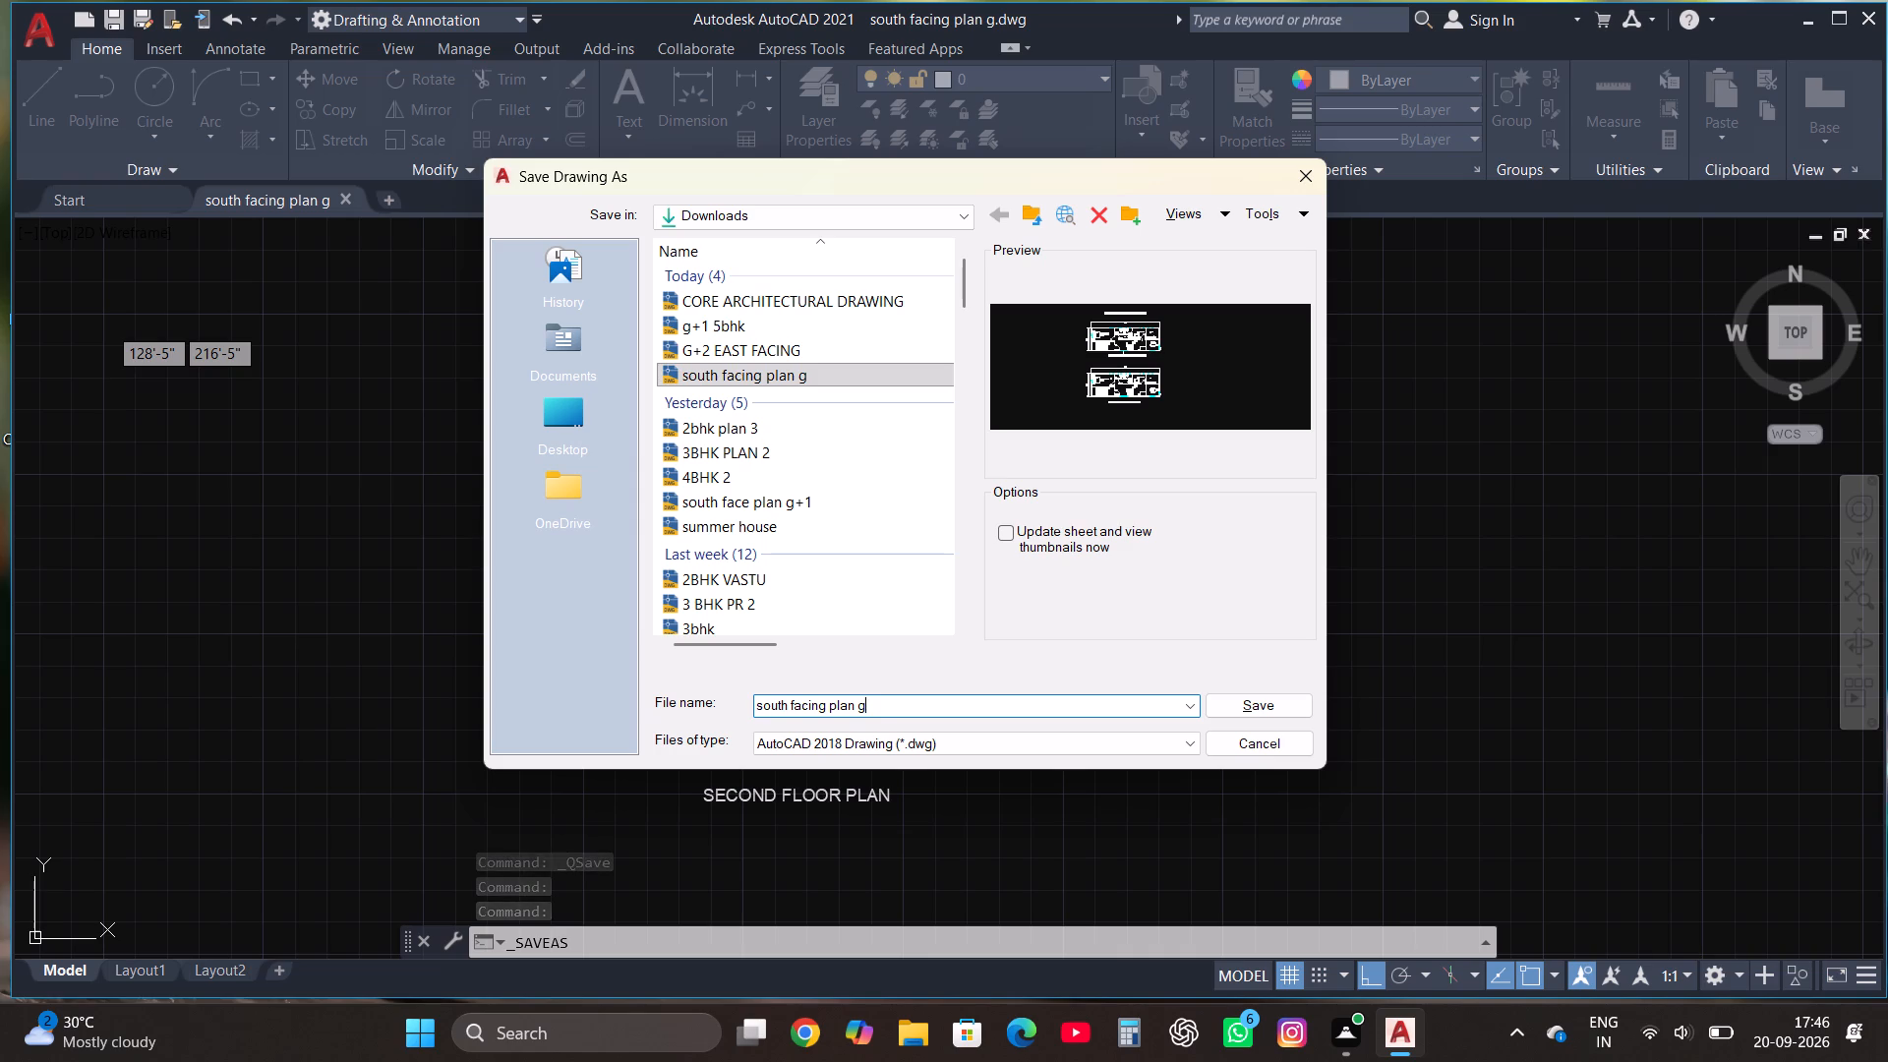
{"action": "type", "text": "+1"}
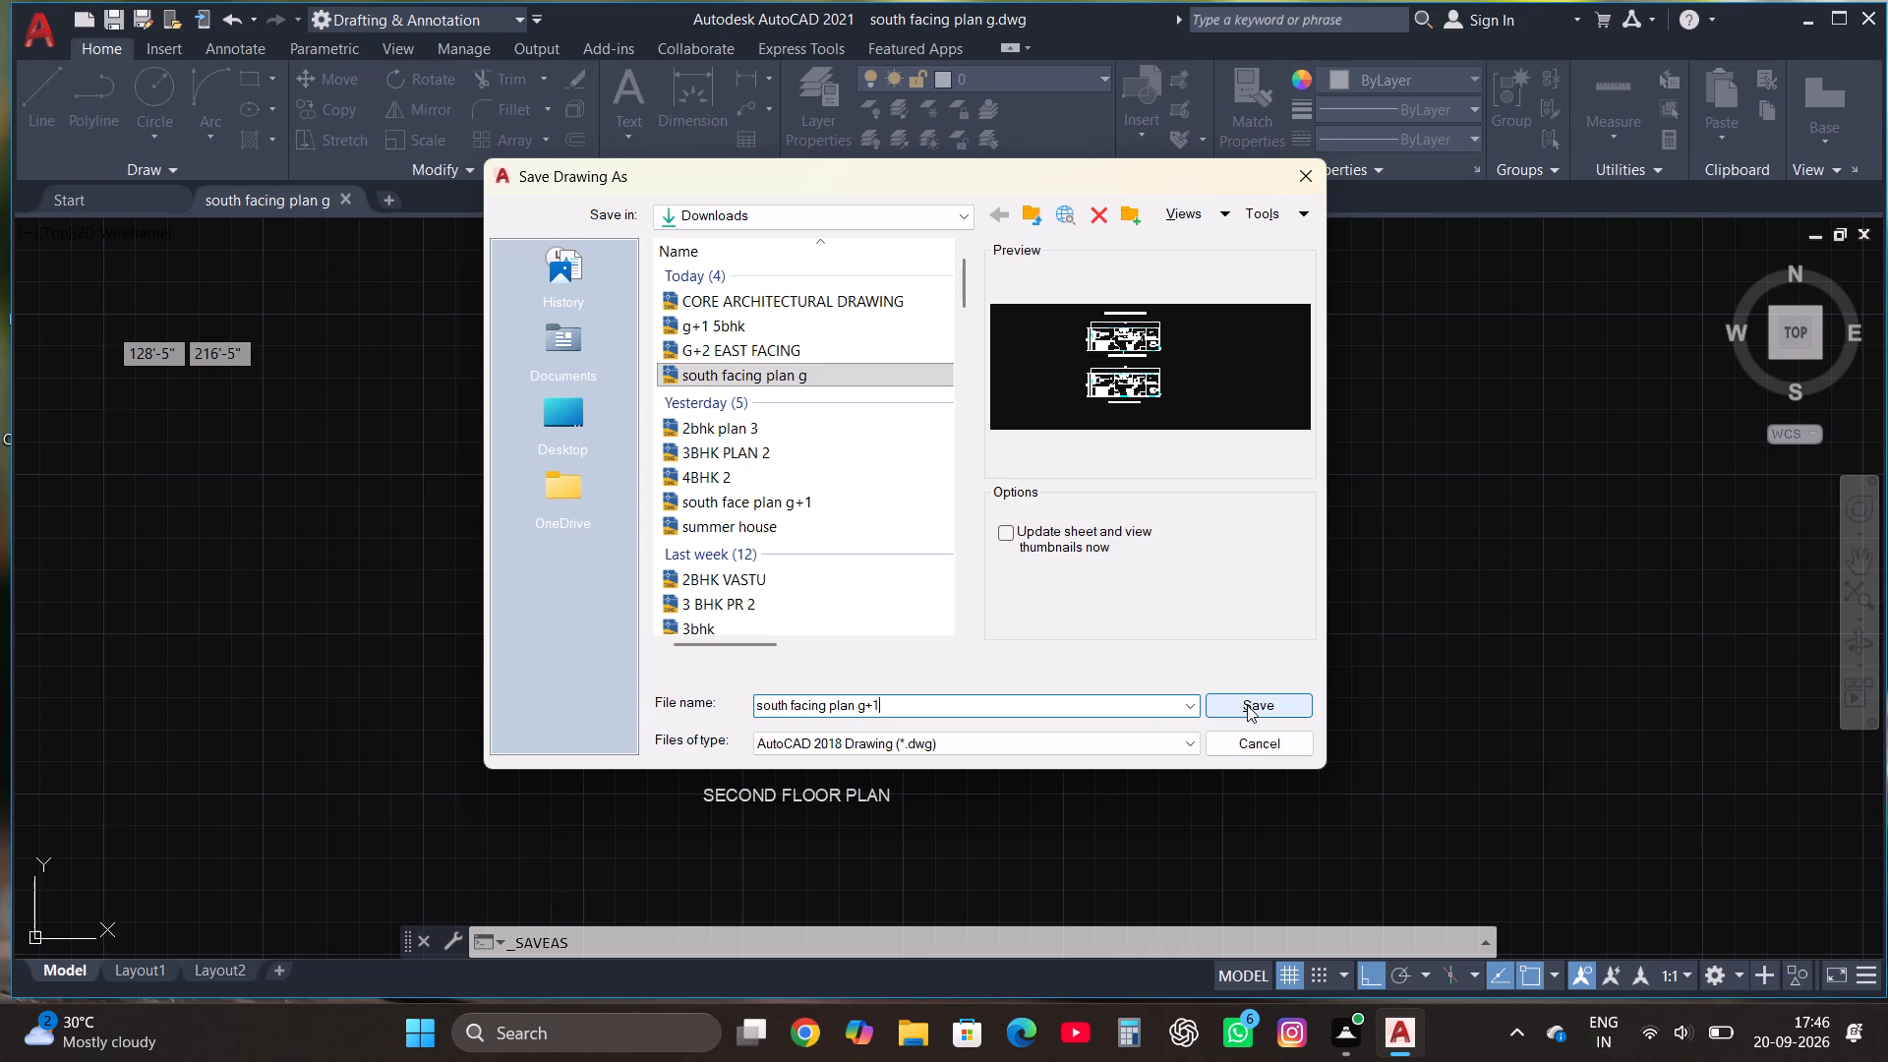
{"action": "left_click", "coordinate": [1247, 703]}
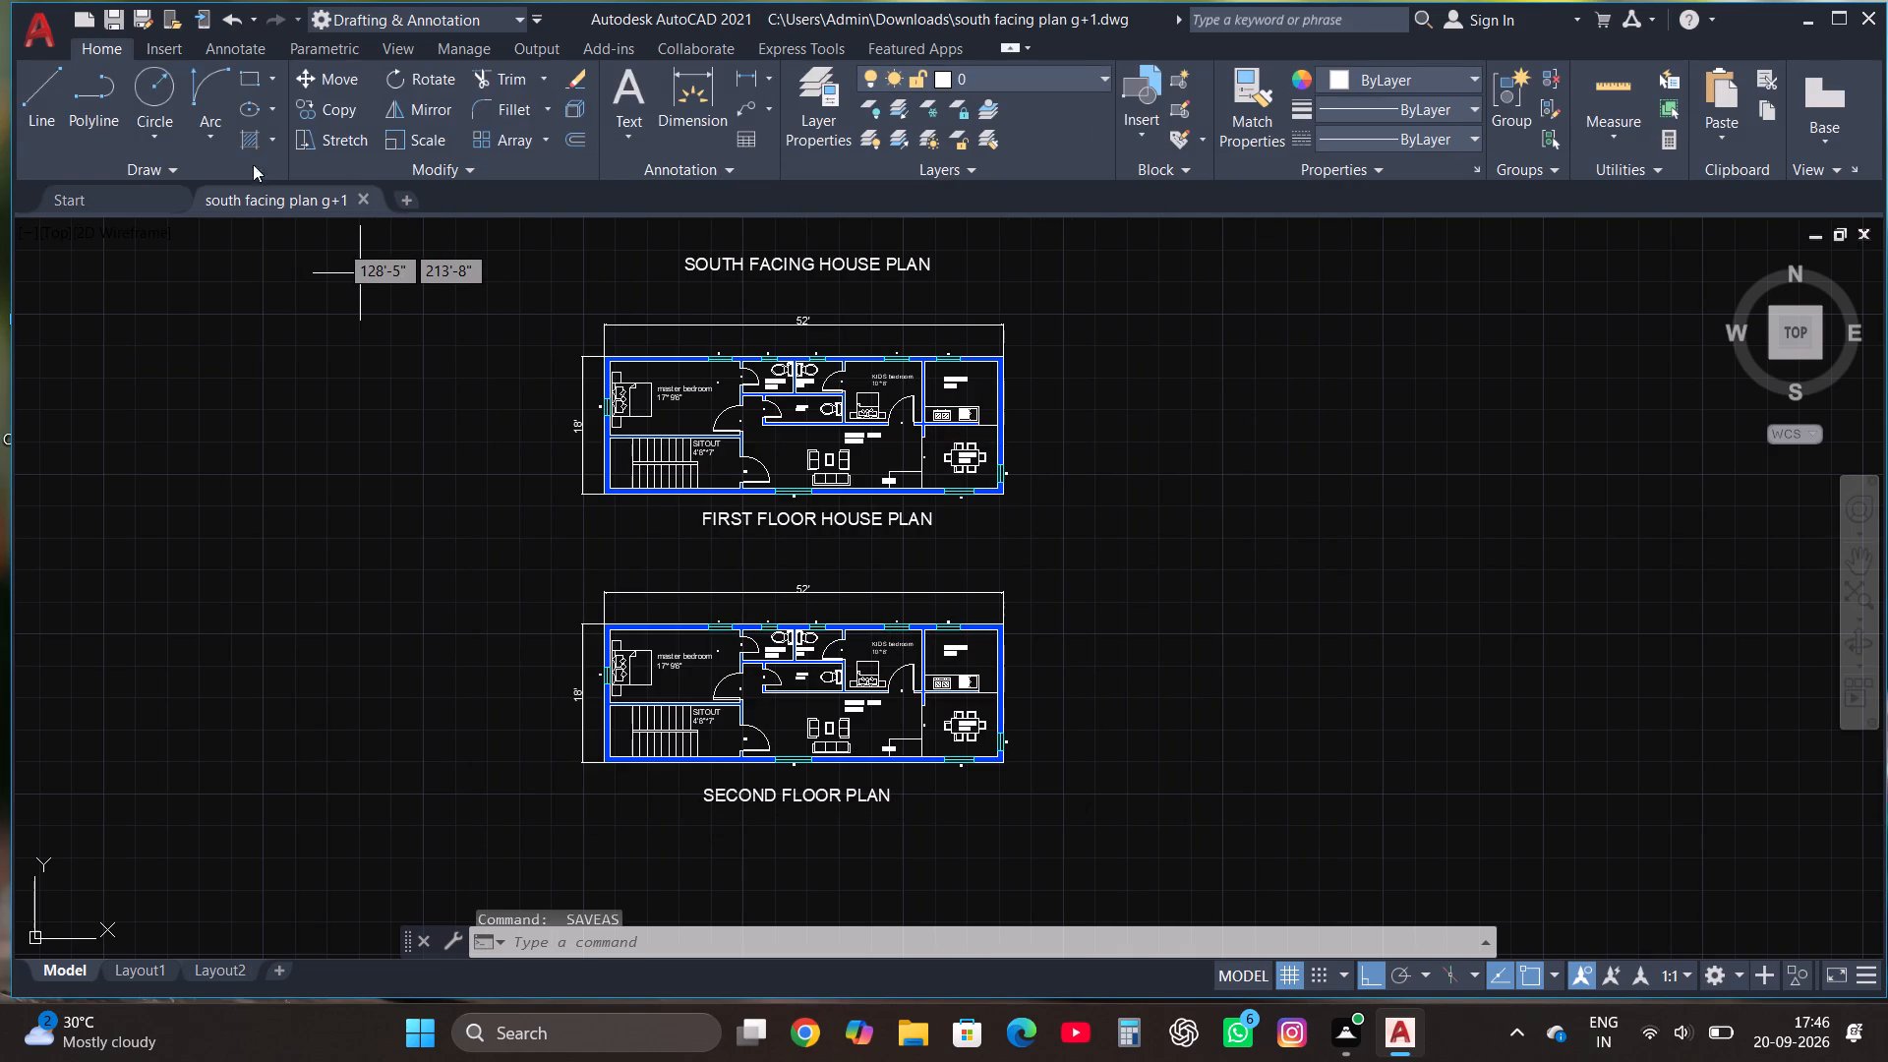
Set up the model plot with the previous plot's page setup and apply it to the layout.
{"action": "left_click", "coordinate": [40, 29]}
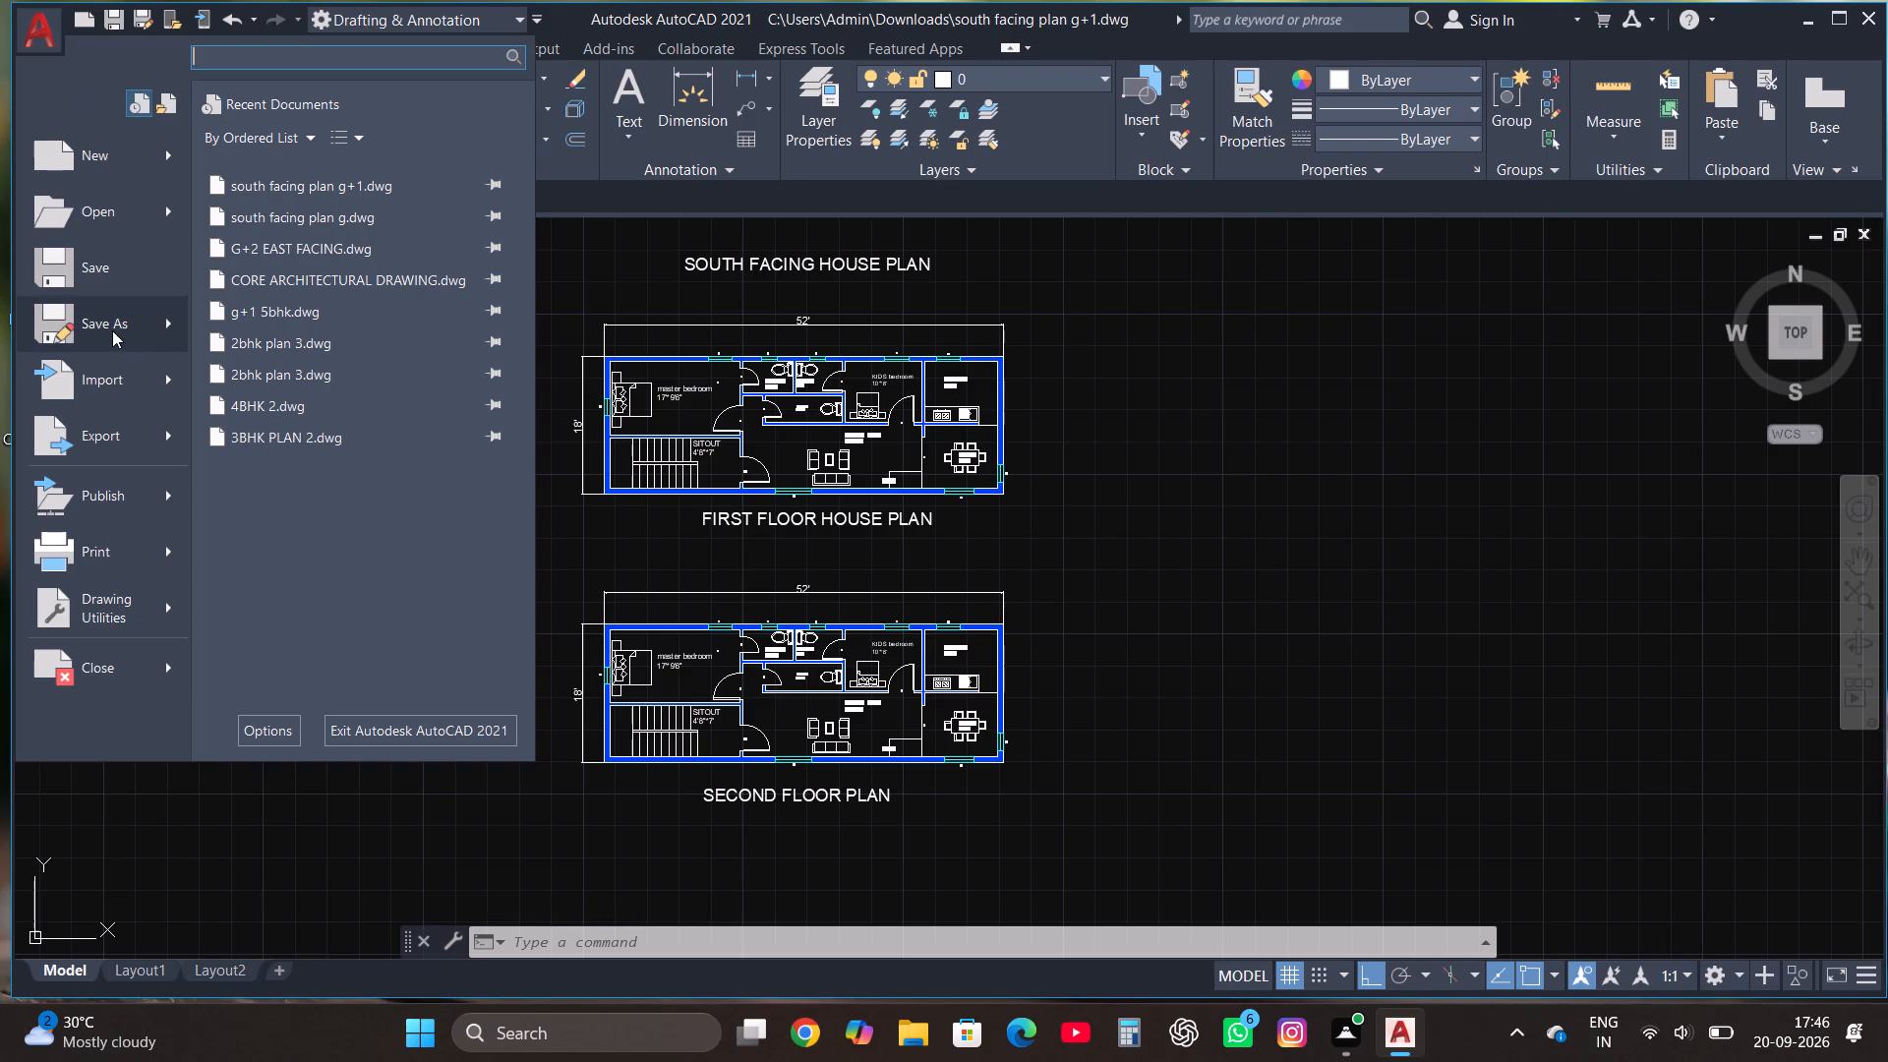
{"action": "left_click", "coordinate": [101, 546]}
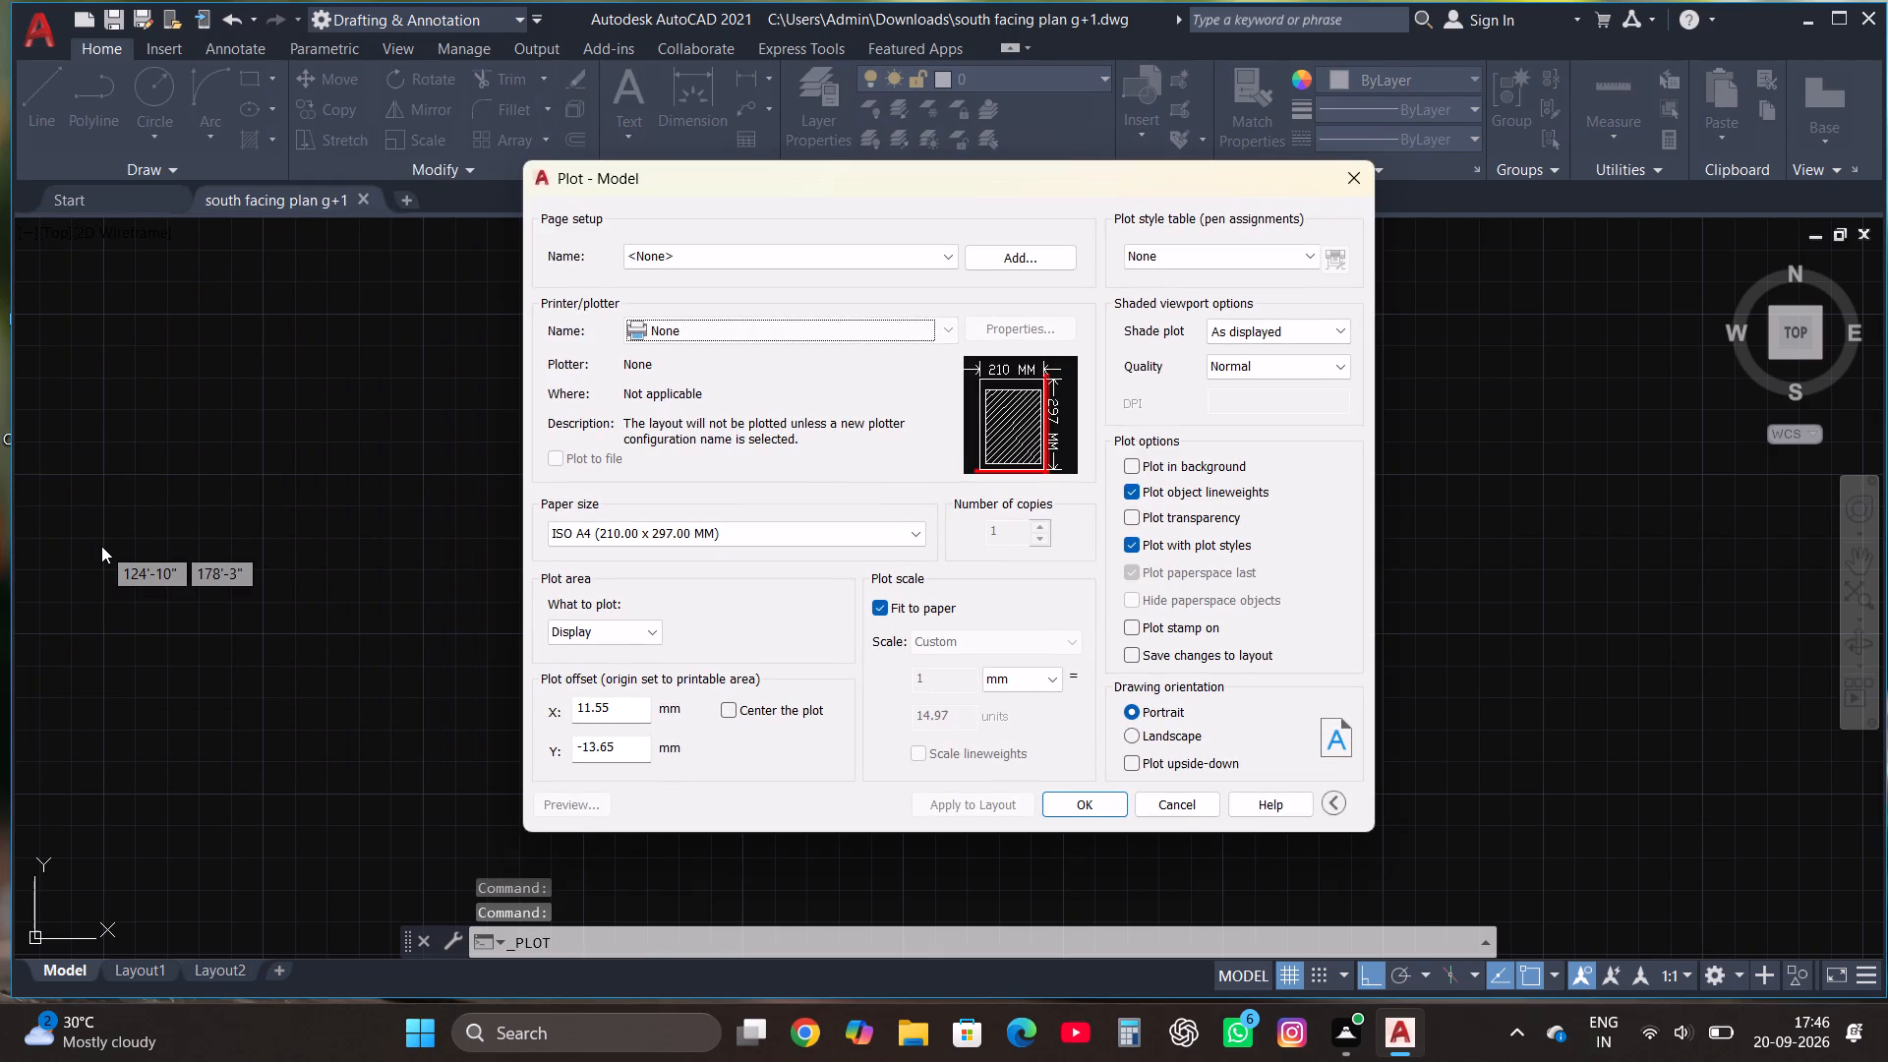
{"action": "left_click", "coordinate": [749, 245]}
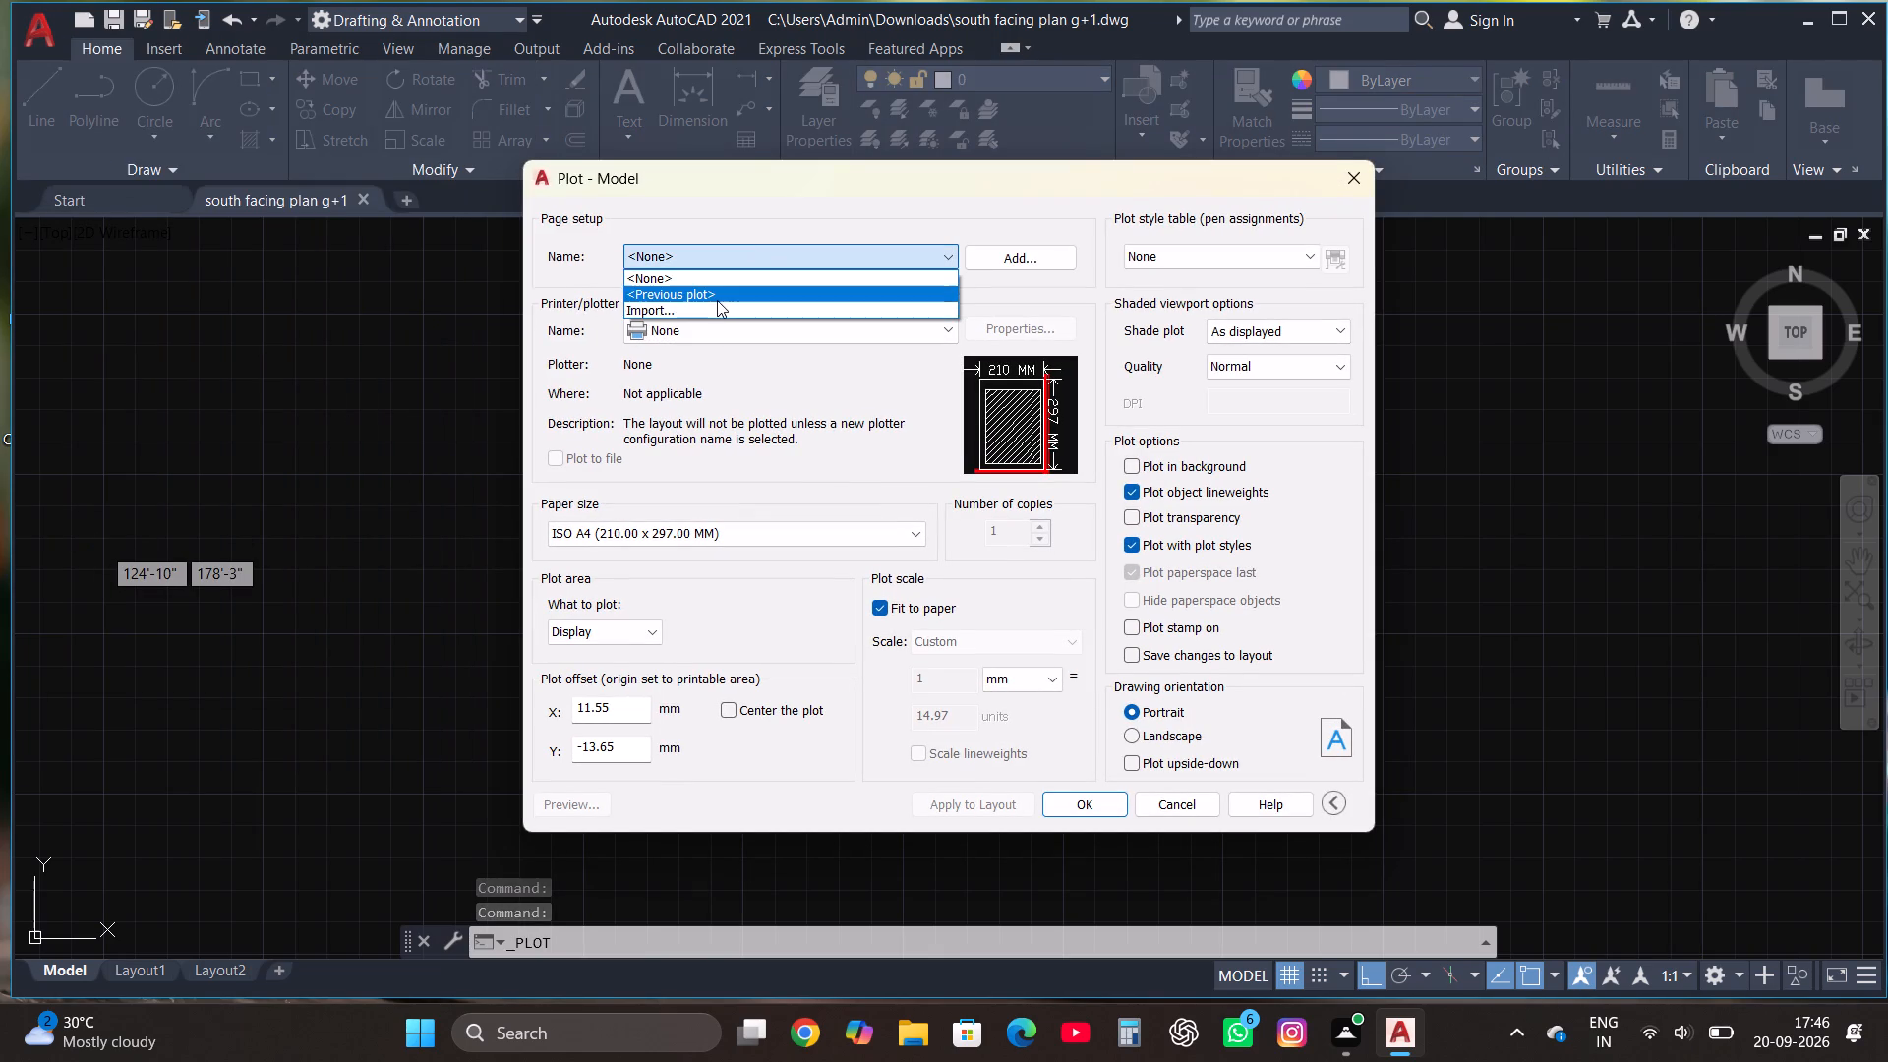
{"action": "left_click", "coordinate": [717, 300]}
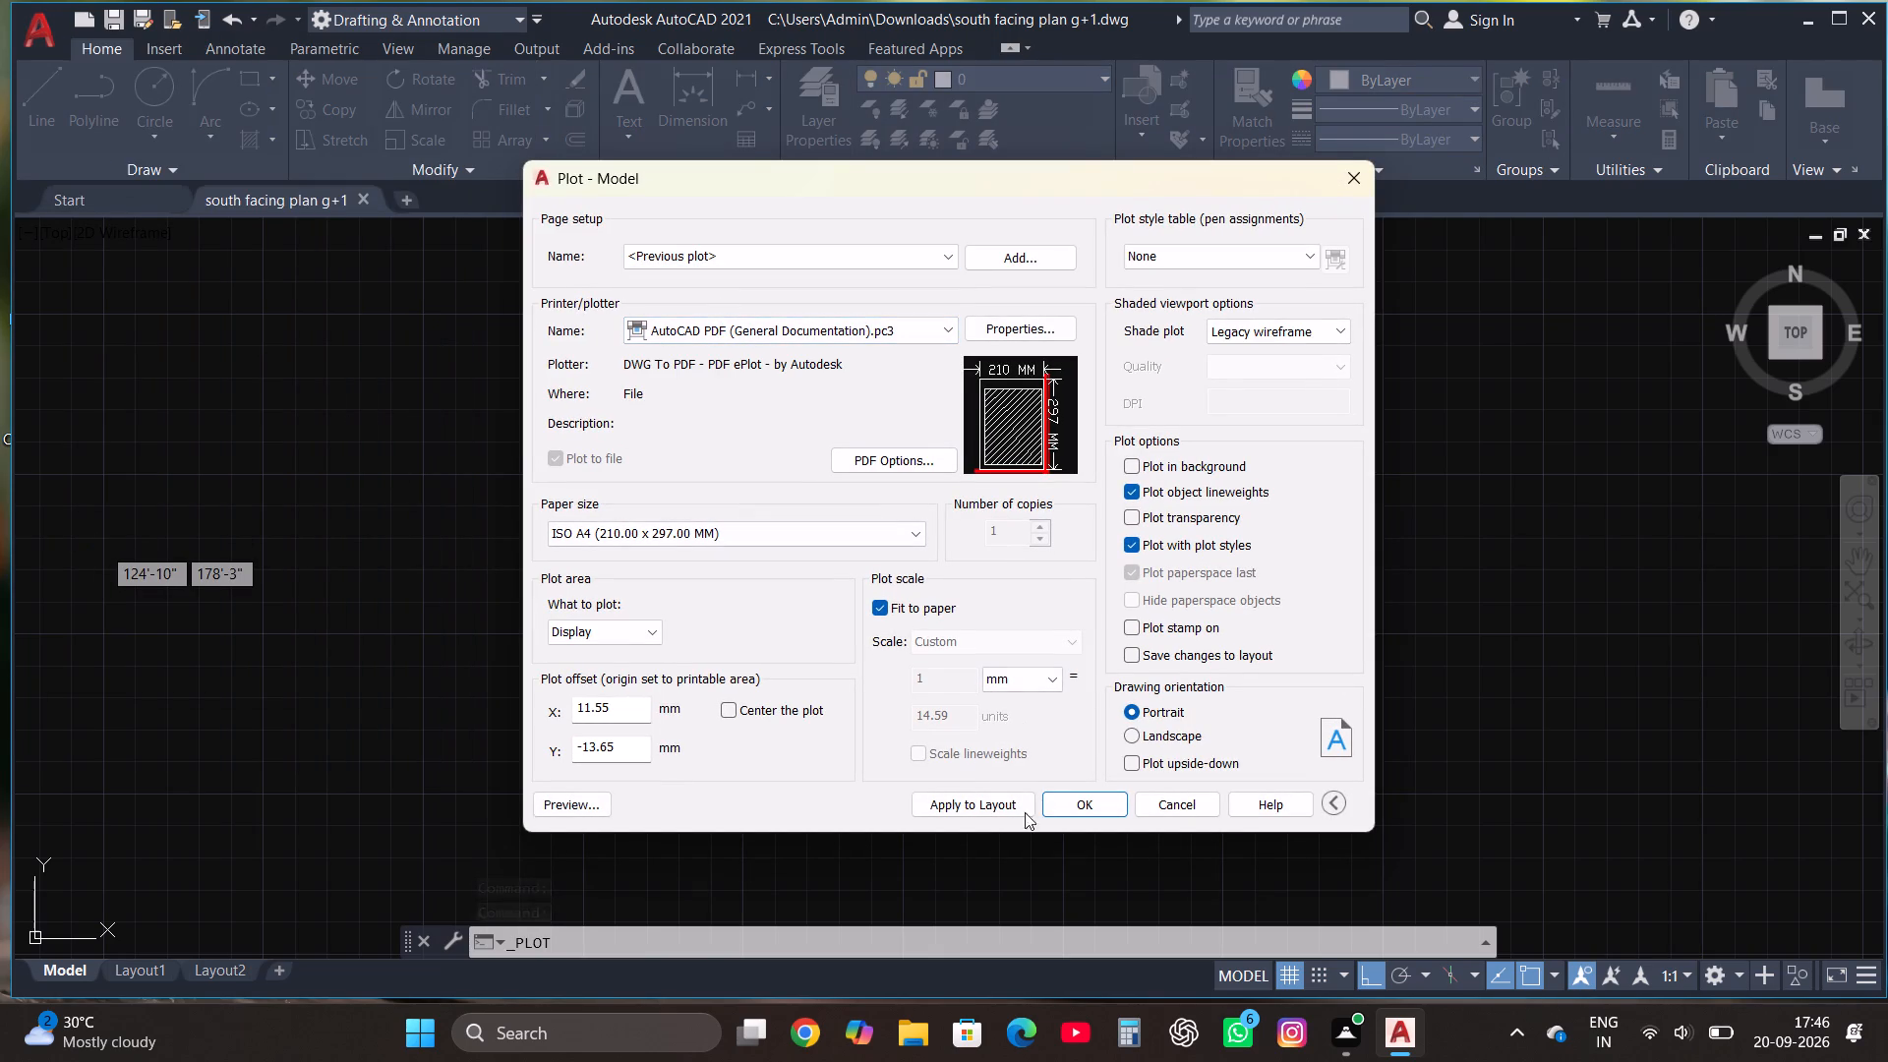
{"action": "left_click", "coordinate": [978, 803]}
Plot the model to south facing plan g+1-Model.pdf in the Downloads folder and close the resulting PDF.
{"action": "left_click", "coordinate": [1081, 807]}
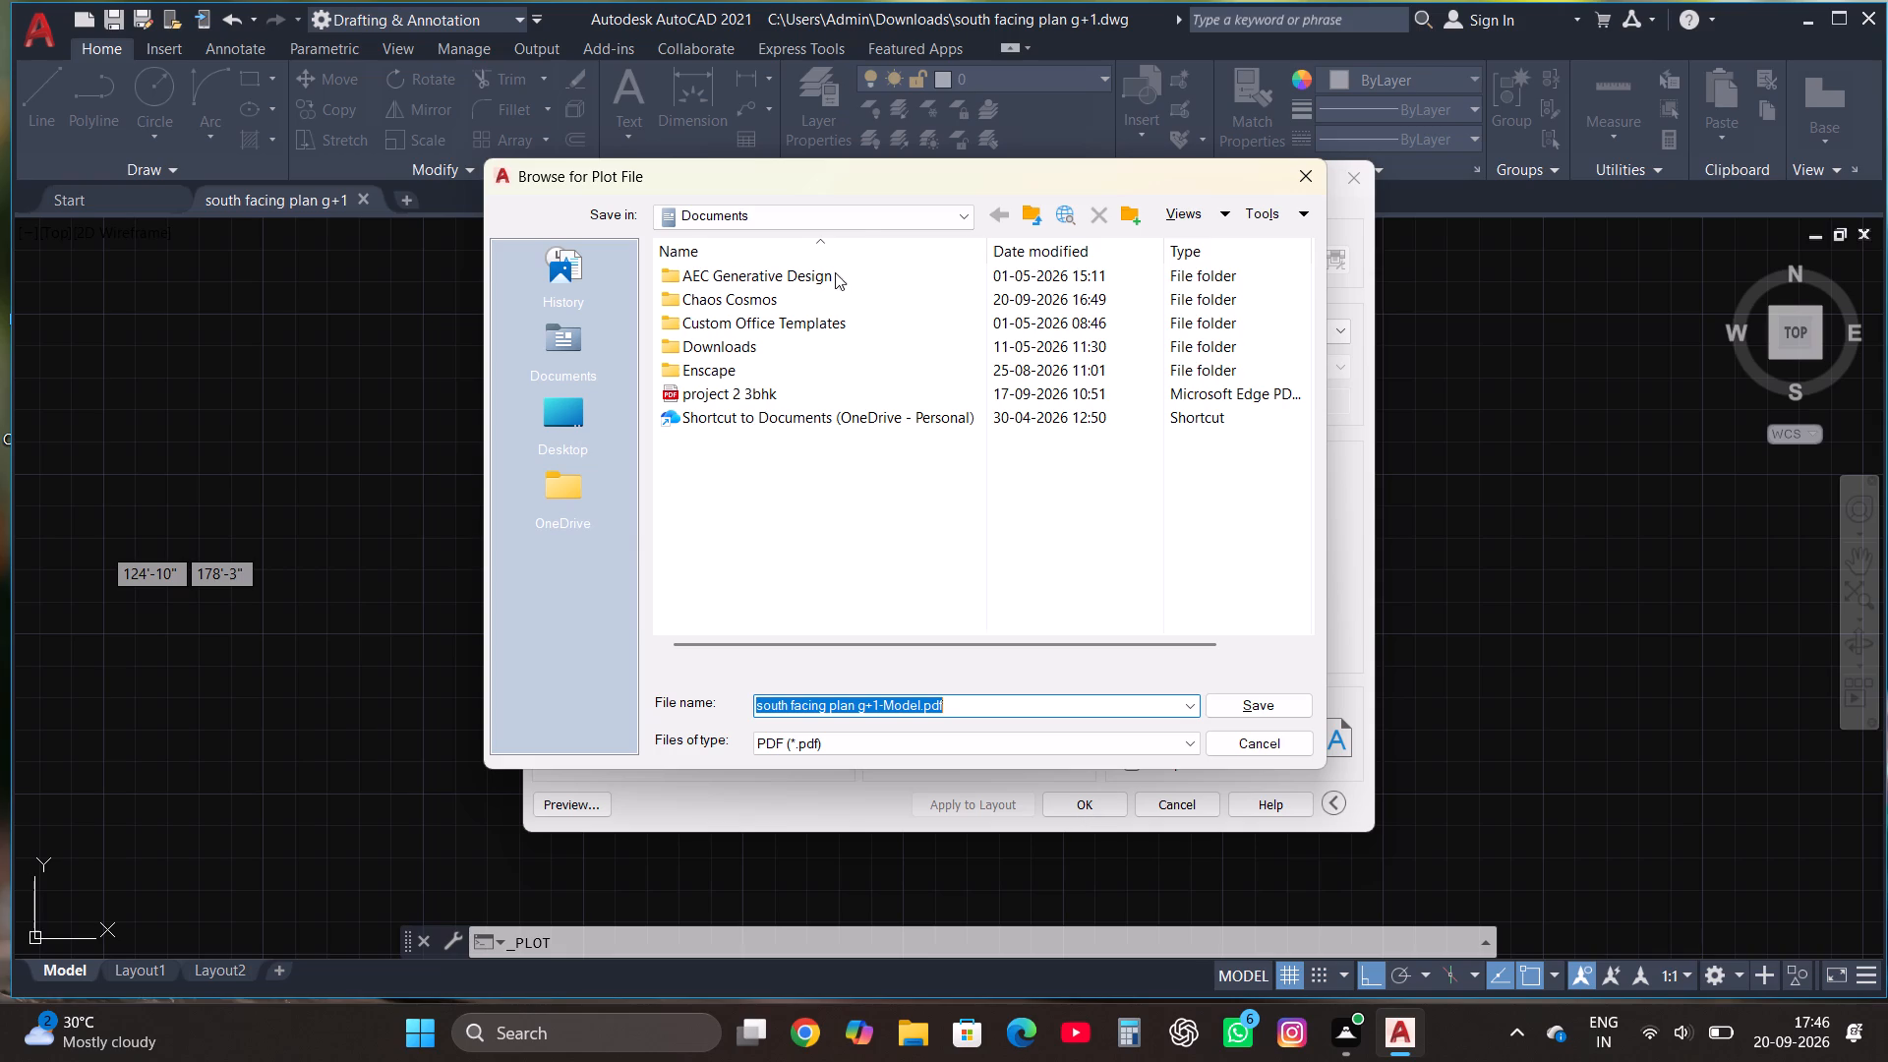
{"action": "left_click", "coordinate": [855, 215]}
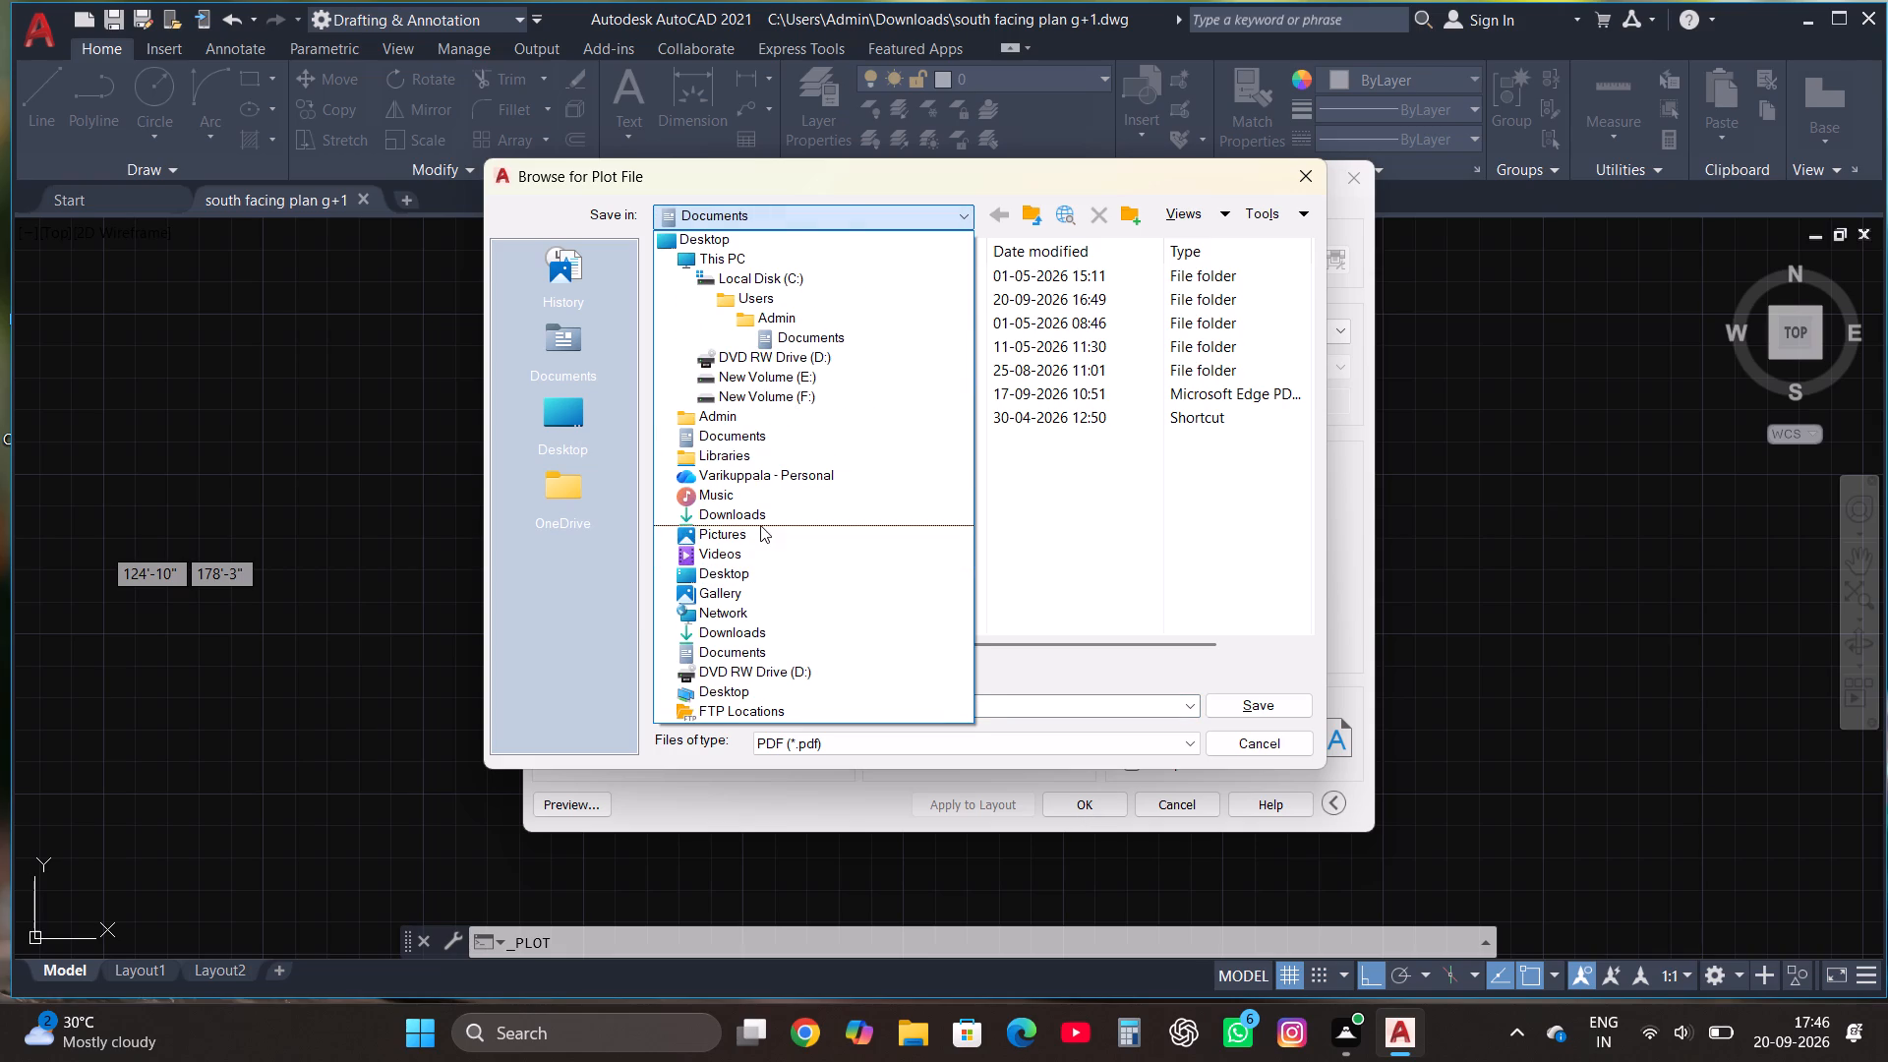
{"action": "left_click", "coordinate": [760, 525]}
{"action": "left_click", "coordinate": [1252, 704]}
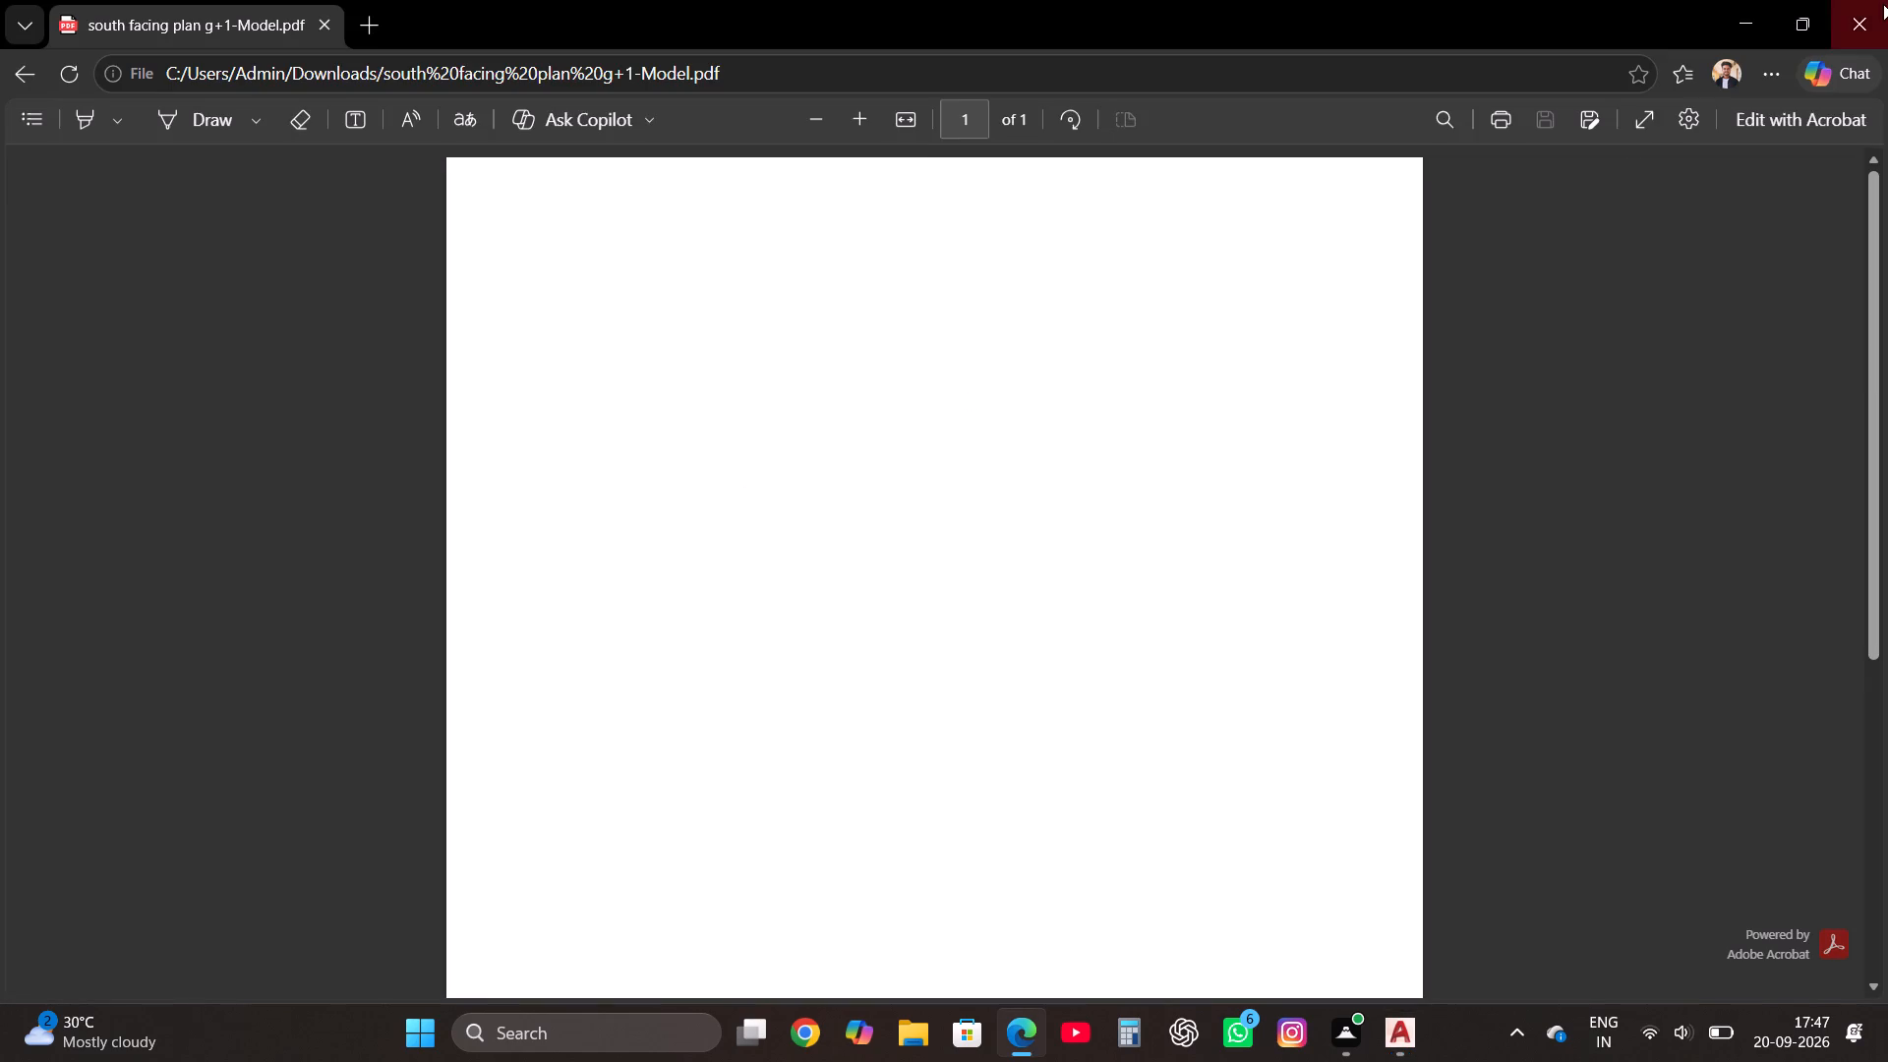
{"action": "left_click", "coordinate": [1877, 29]}
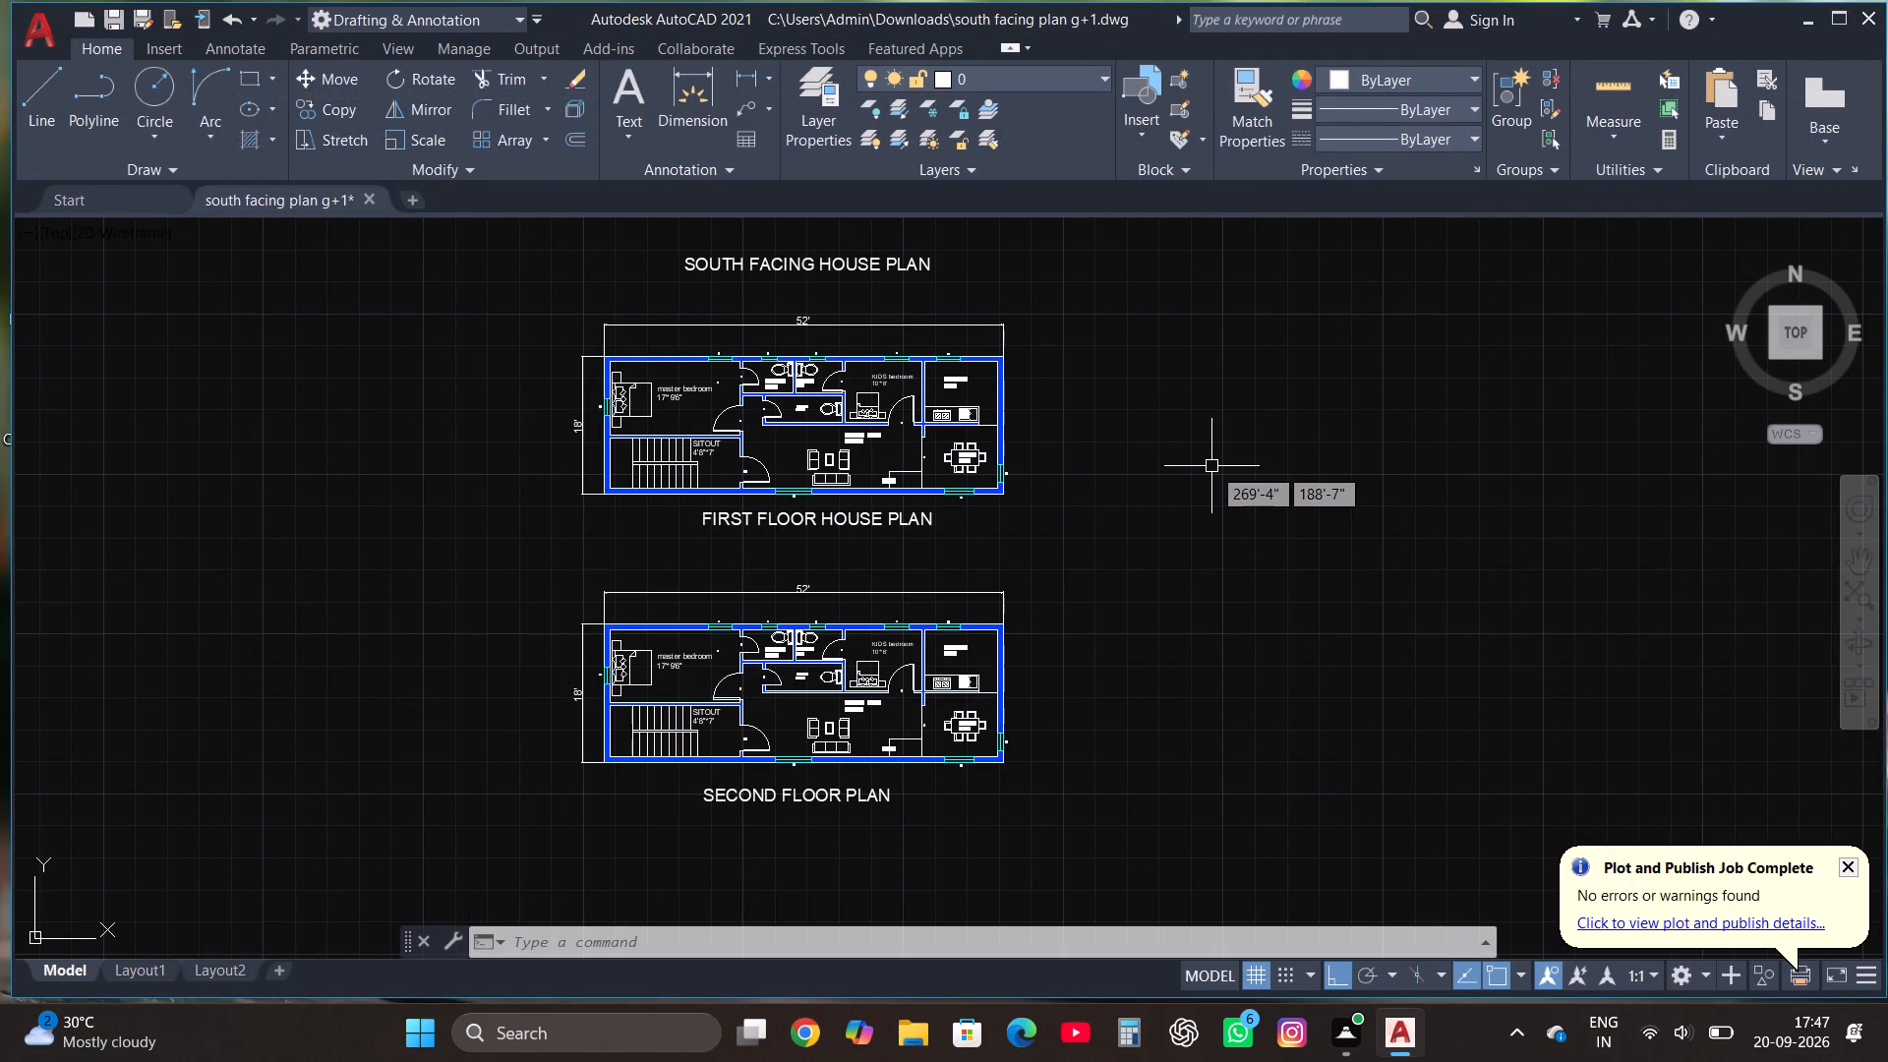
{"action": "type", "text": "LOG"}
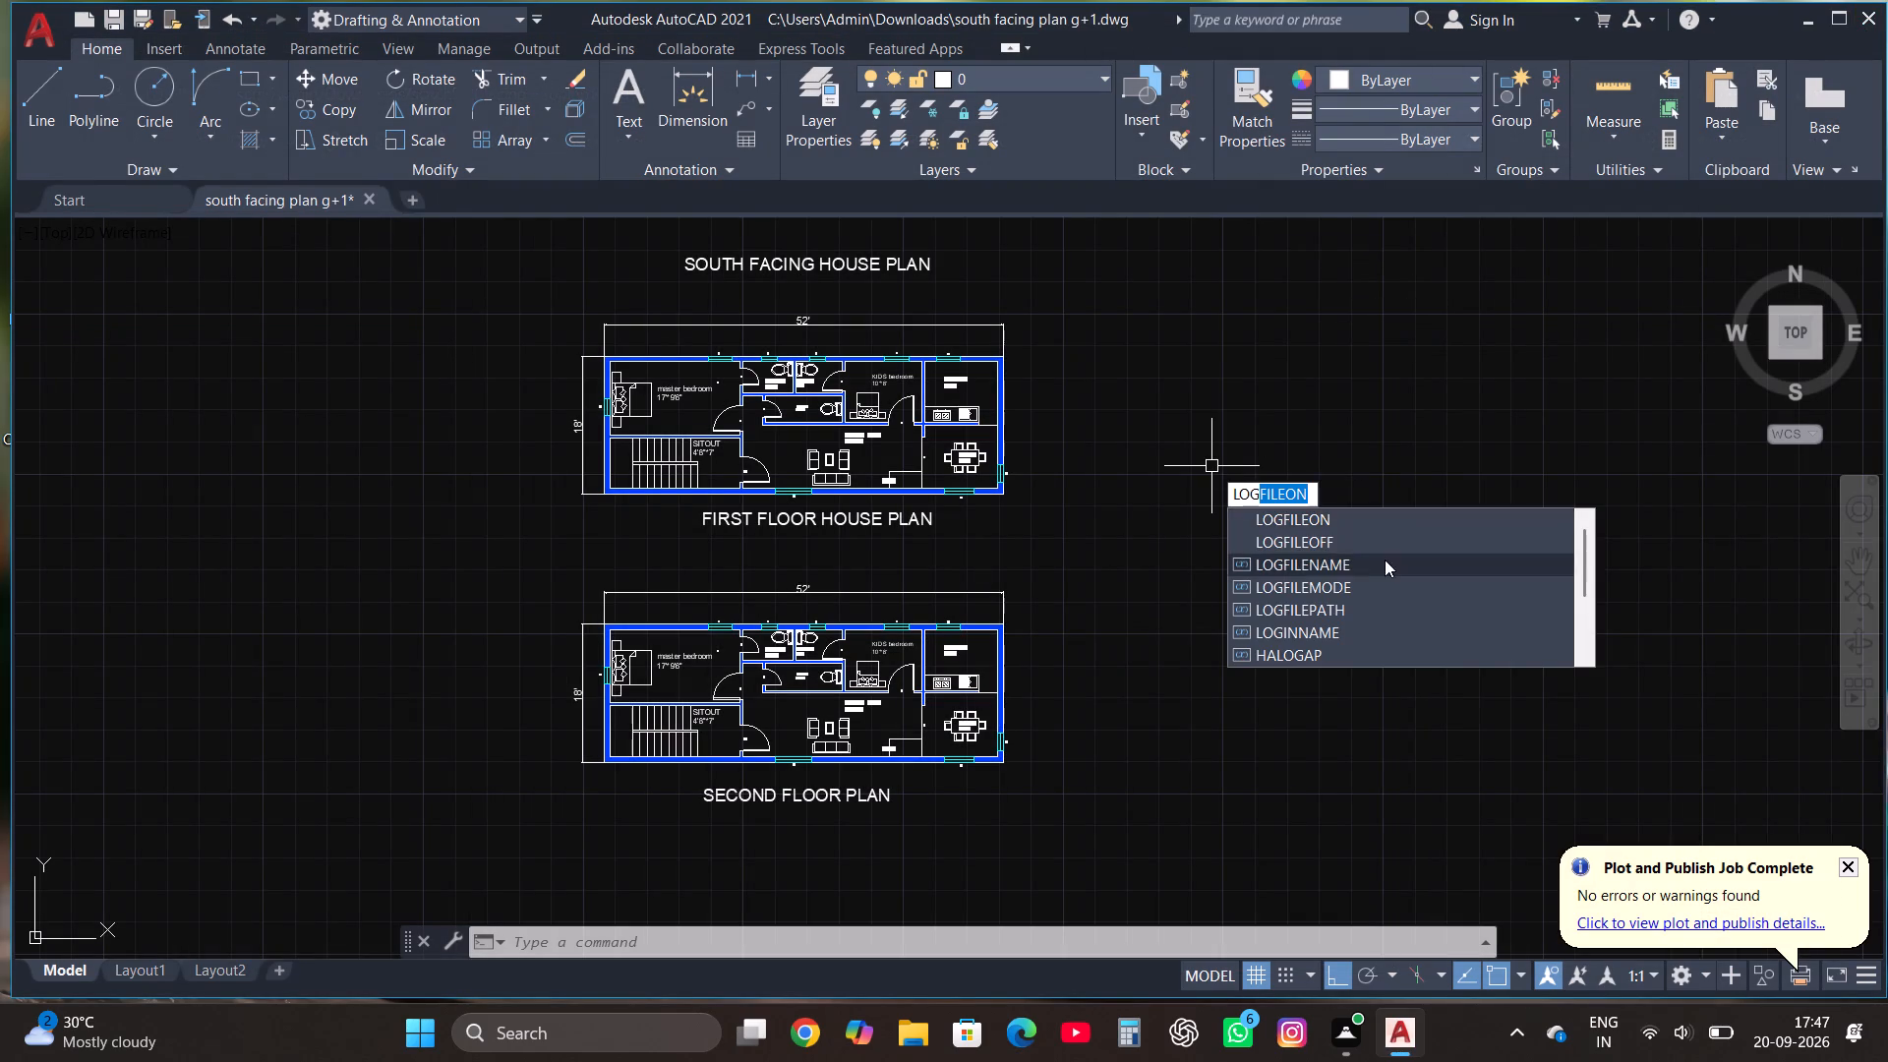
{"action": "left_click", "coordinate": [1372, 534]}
Export the drawing as the DWF file south facing plan g+1.dwf in the Downloads folder.
{"action": "left_click", "coordinate": [35, 37]}
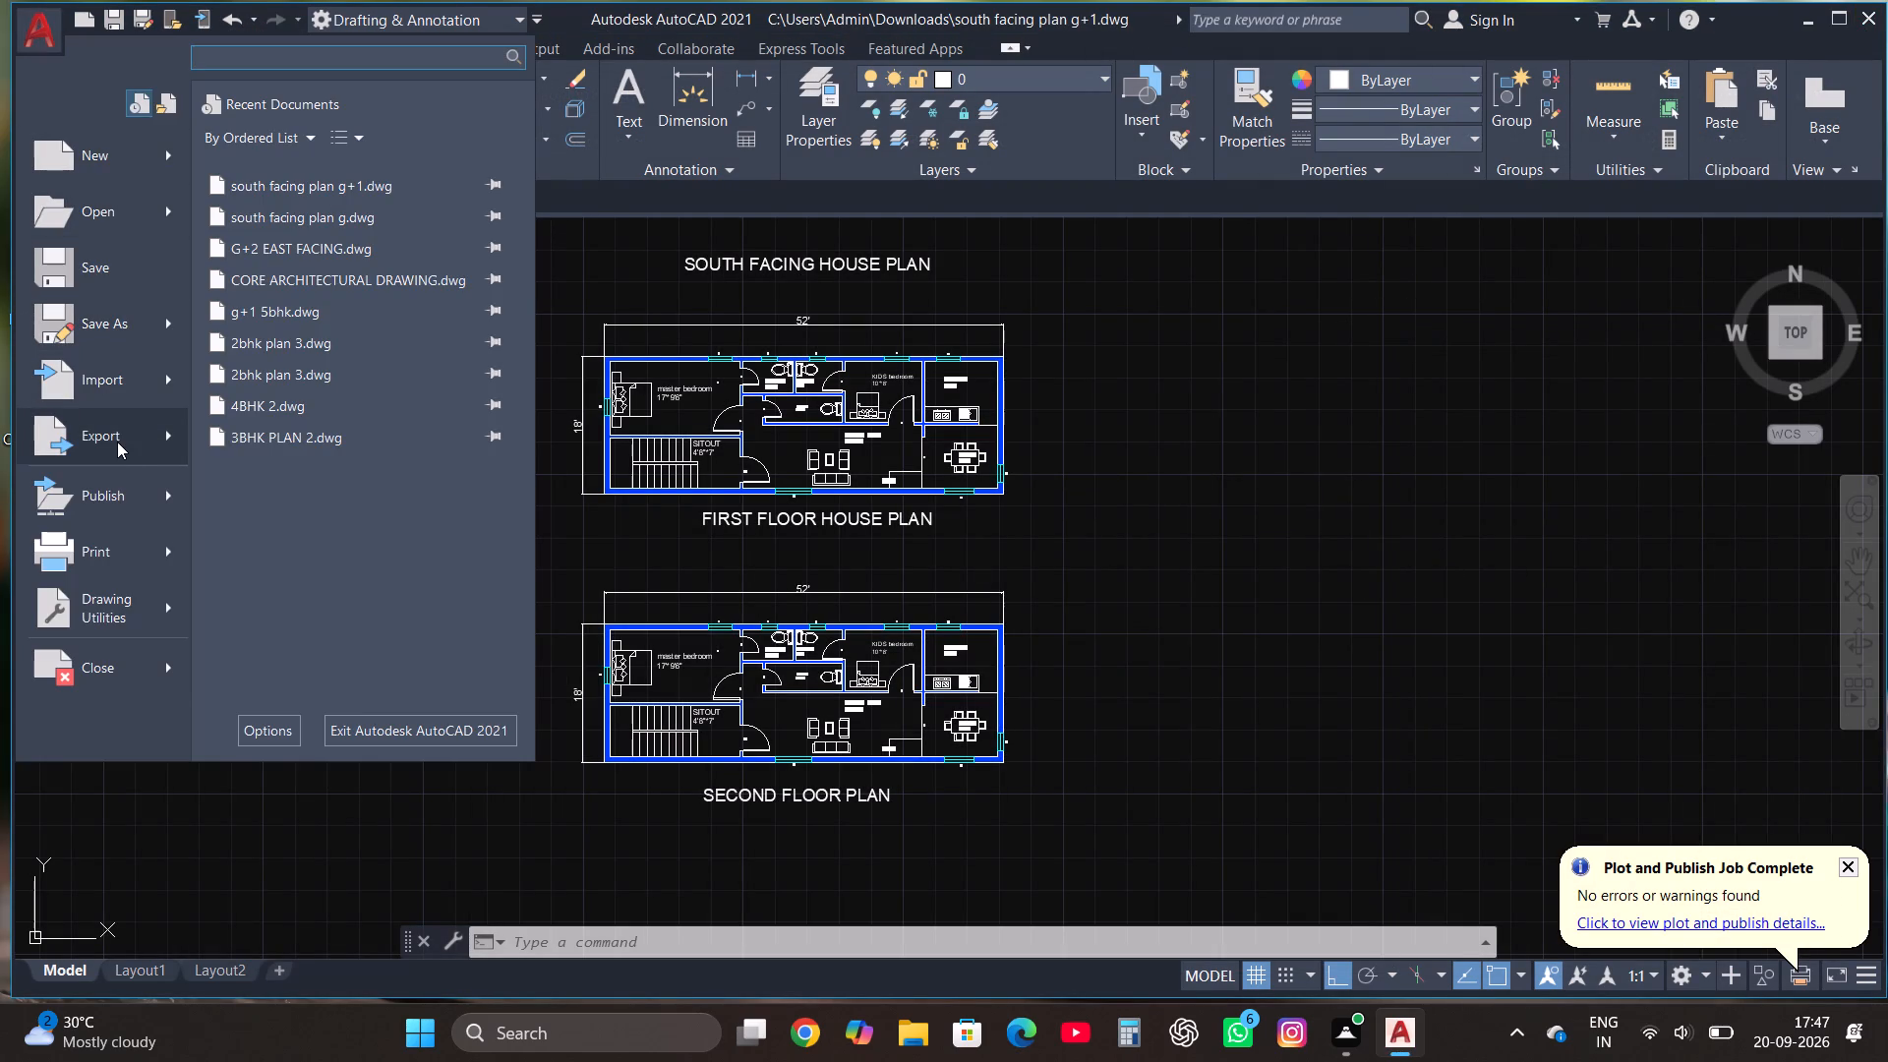
{"action": "left_click", "coordinate": [117, 442]}
{"action": "left_click", "coordinate": [408, 202]}
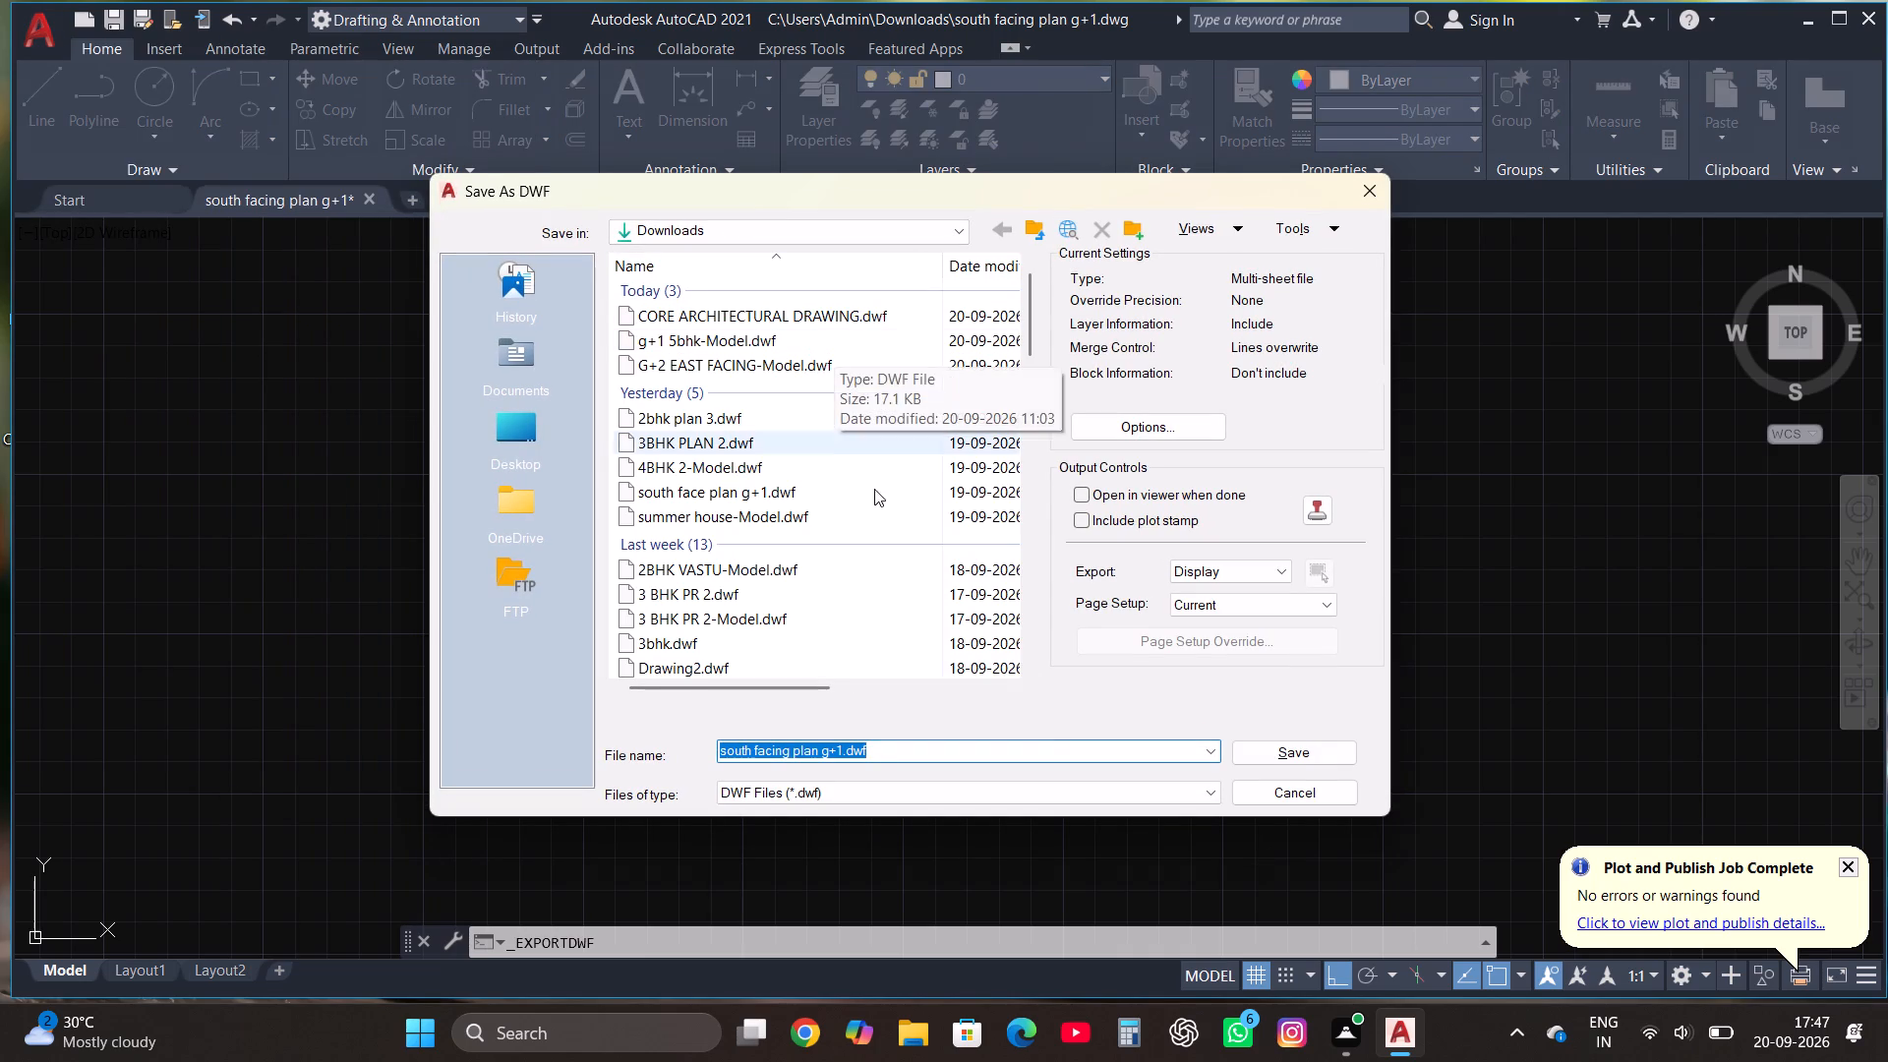
{"action": "left_click", "coordinate": [1266, 754]}
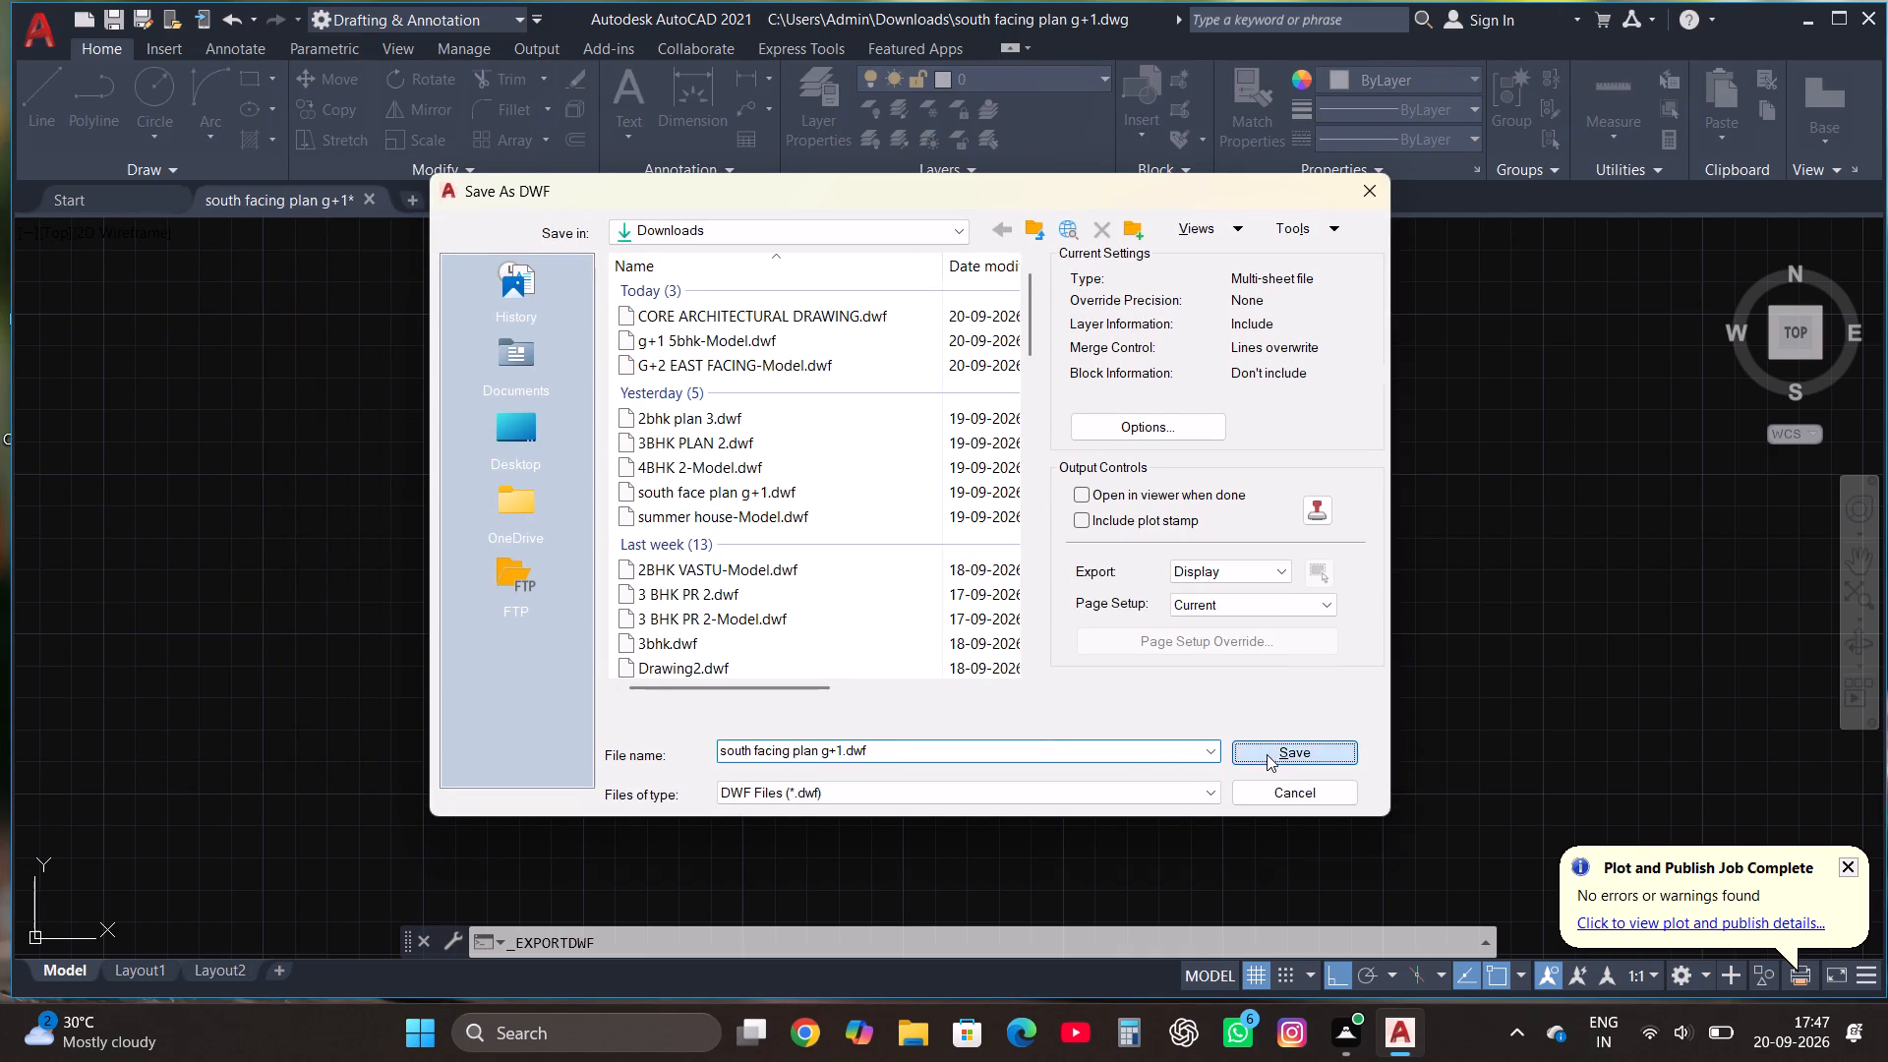